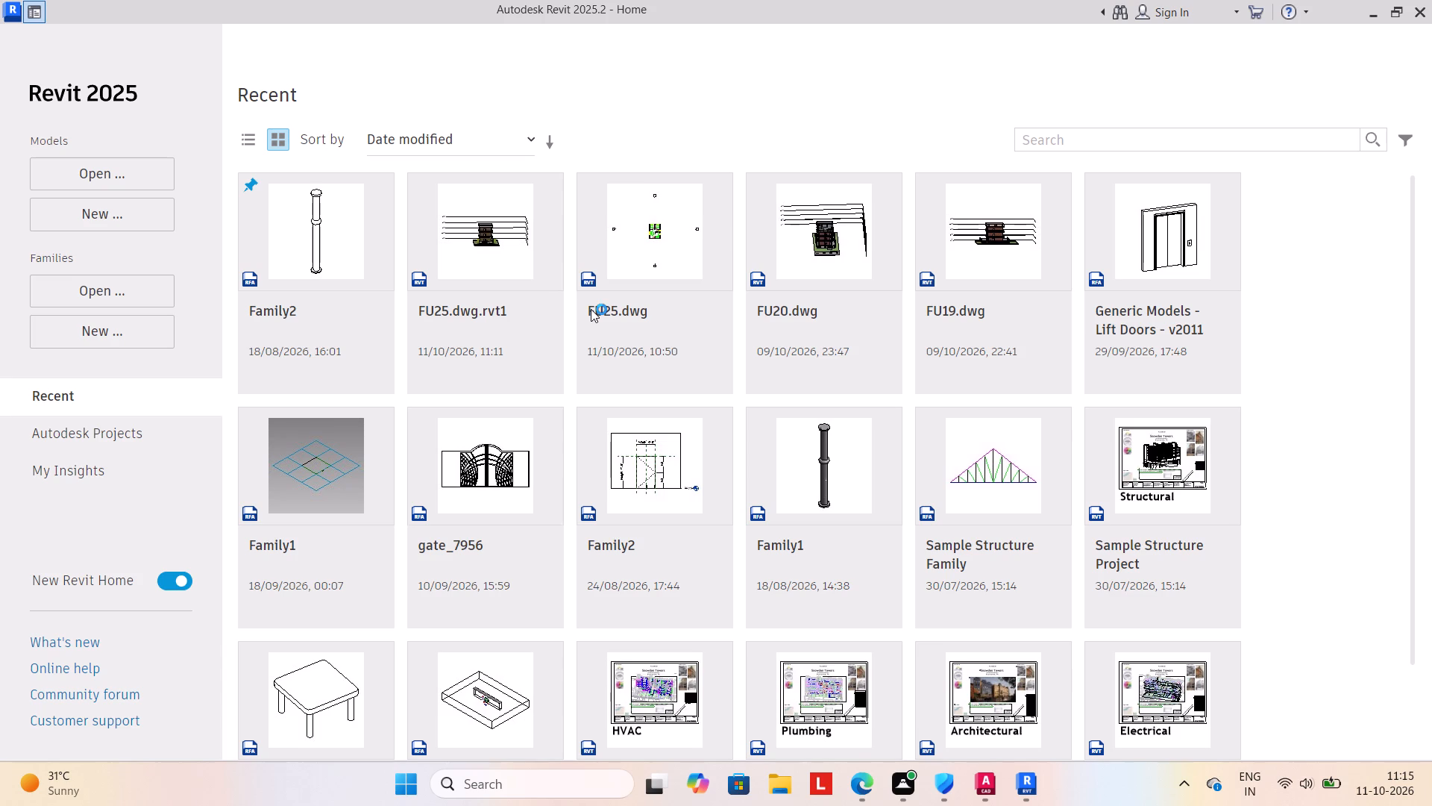
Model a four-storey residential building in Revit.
Create a new project from the default.rte template in the English-Imperial template folder.
left_click(108, 213)
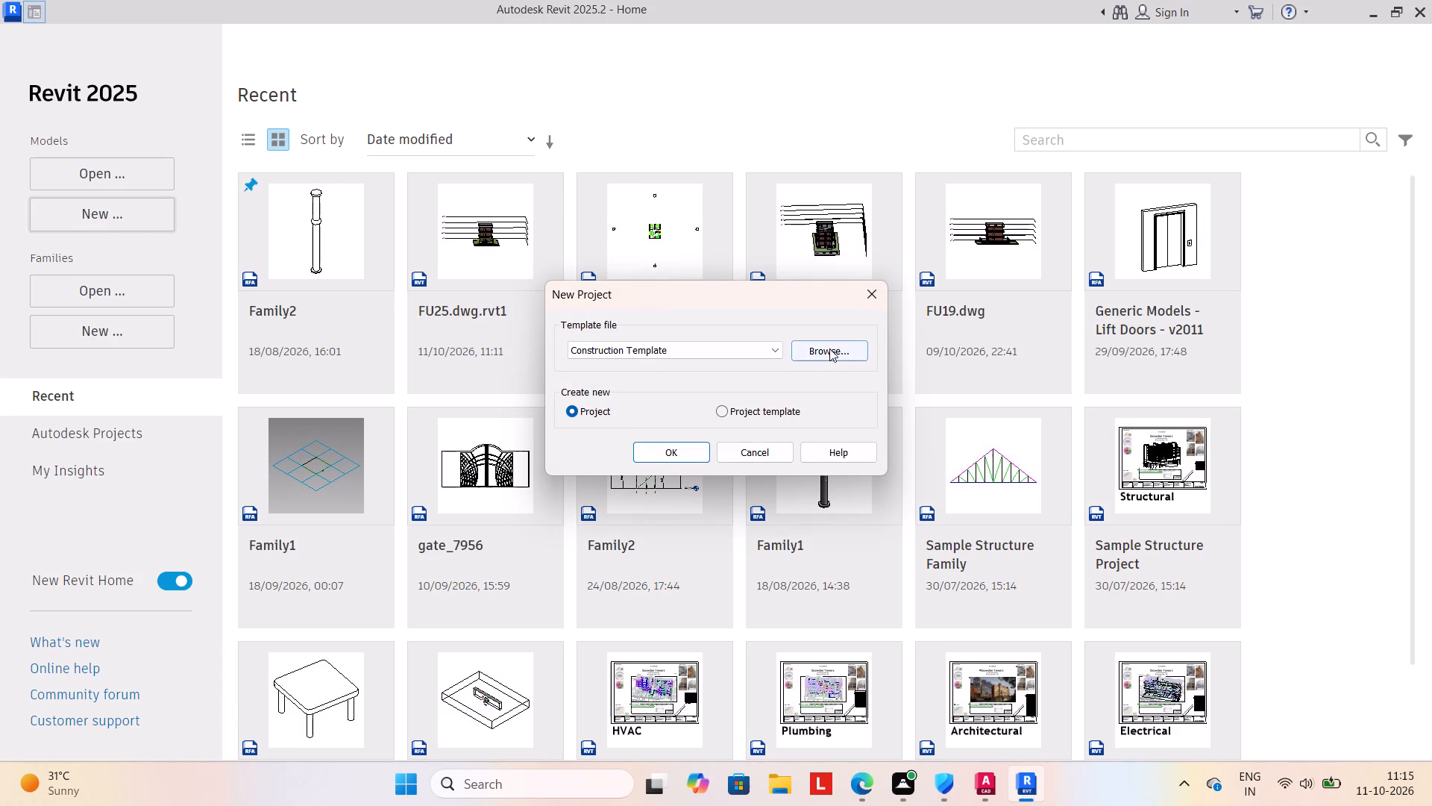
left_click(829, 346)
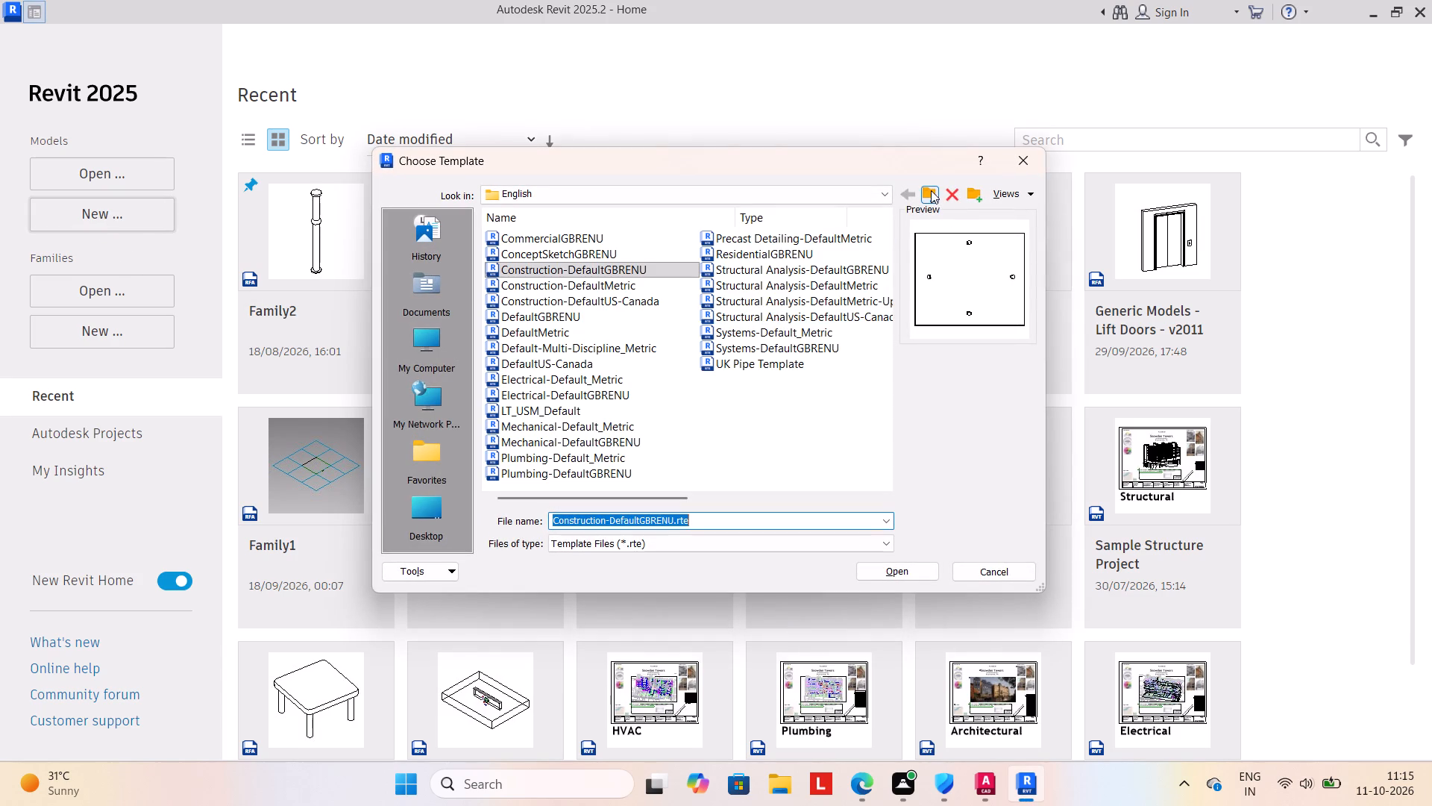
left_click(931, 190)
double_click(568, 290)
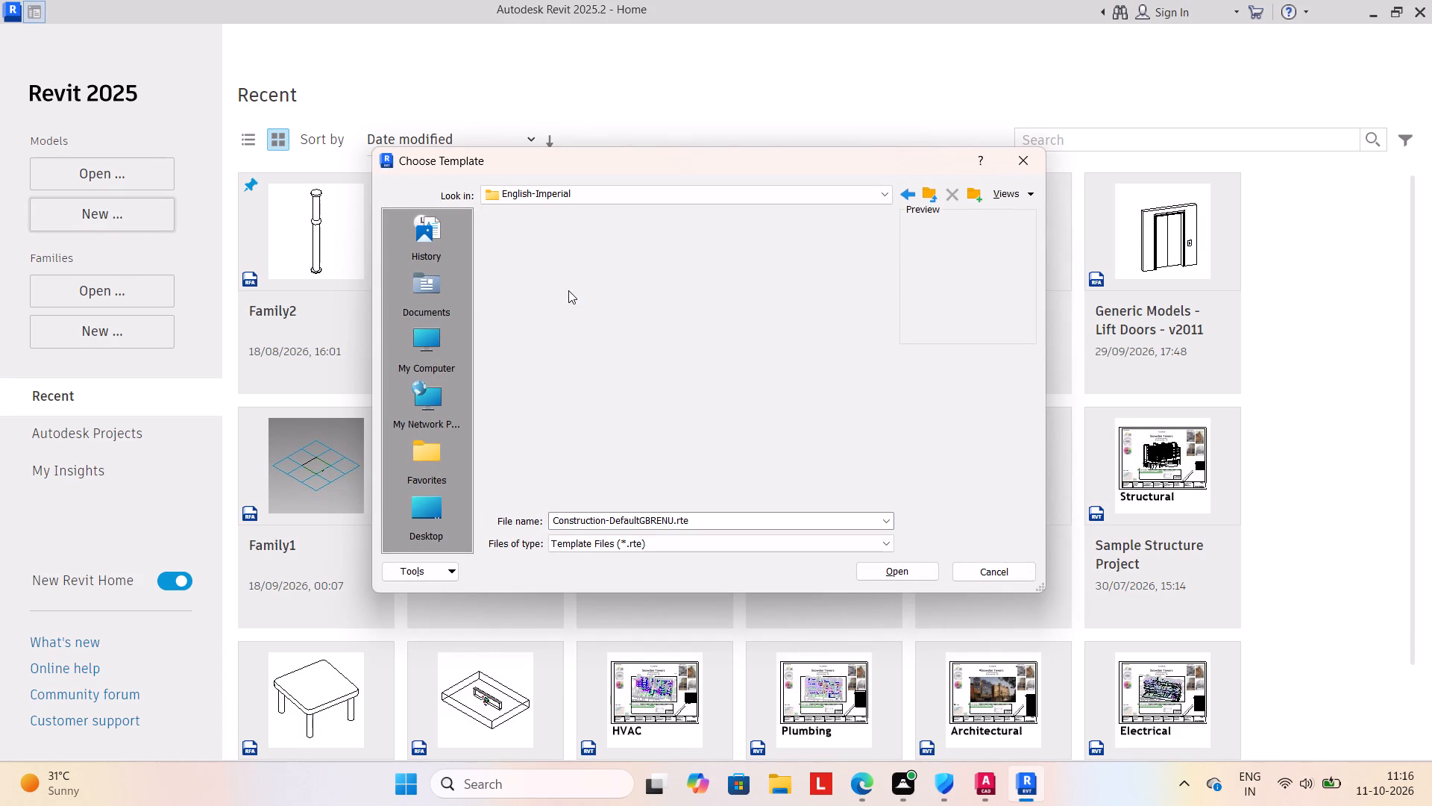
double_click(568, 269)
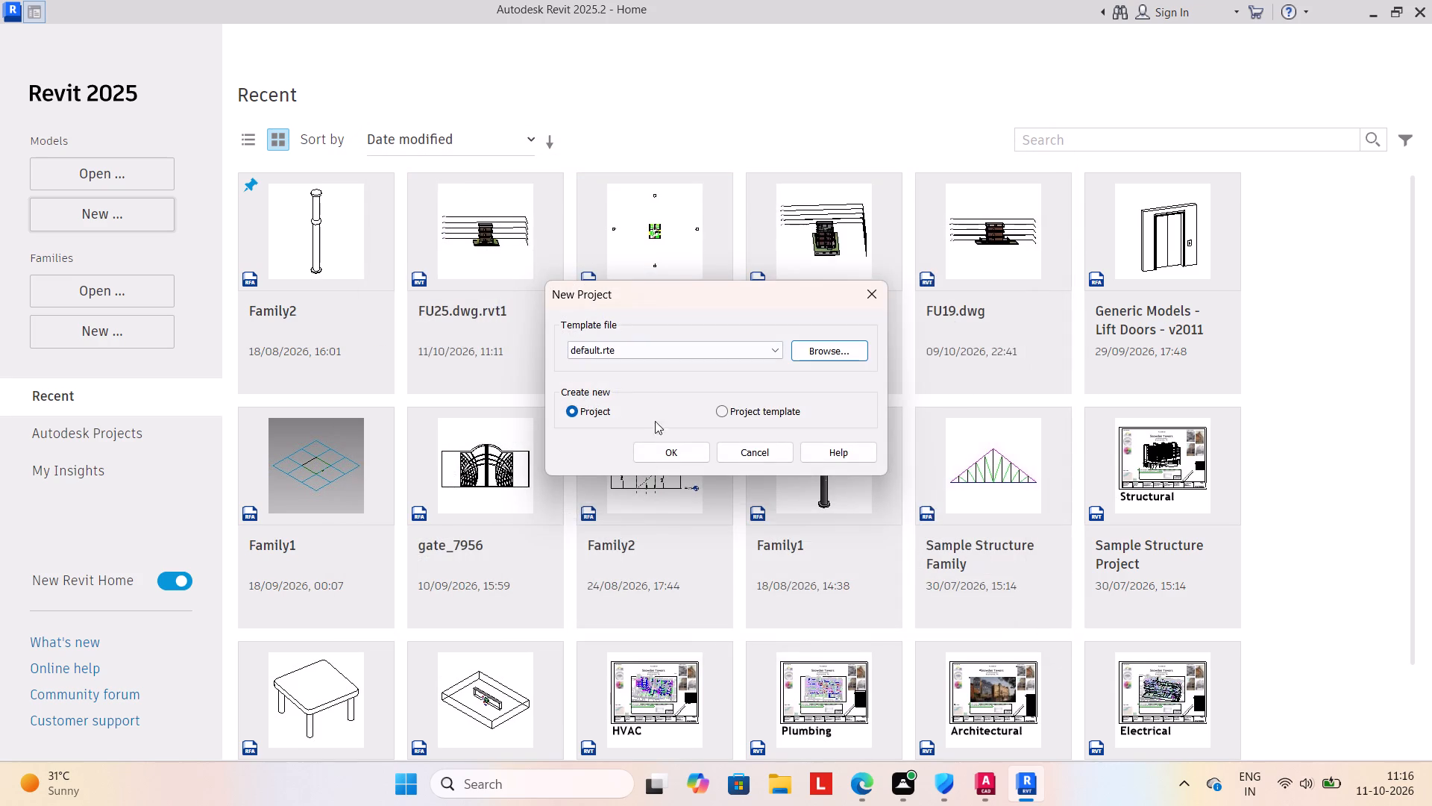
left_click(669, 452)
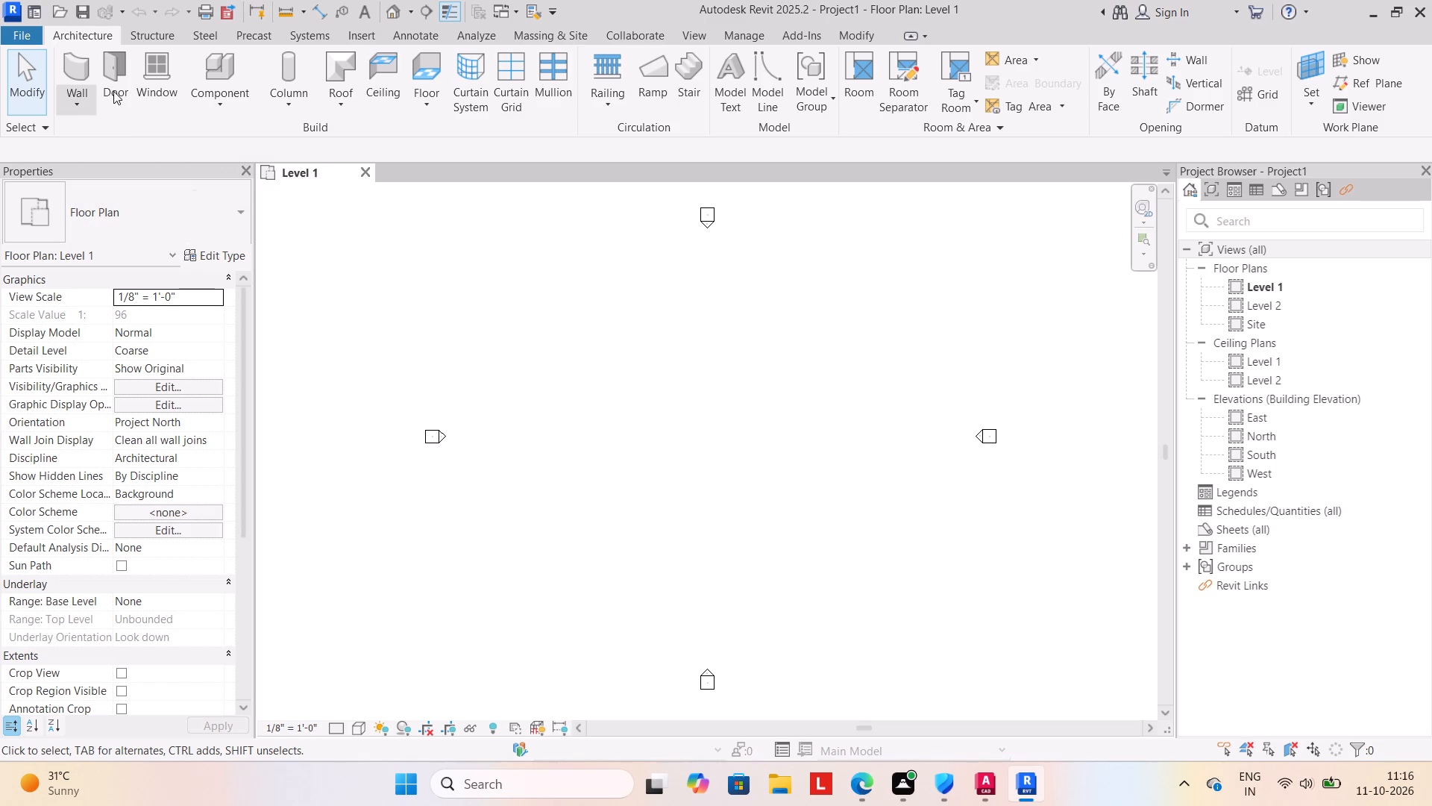
Link the CAD drawing FU26.dwg from the Desktop onto Level 1, positioned centrally between the elevation markers.
left_click(357, 36)
left_click(139, 86)
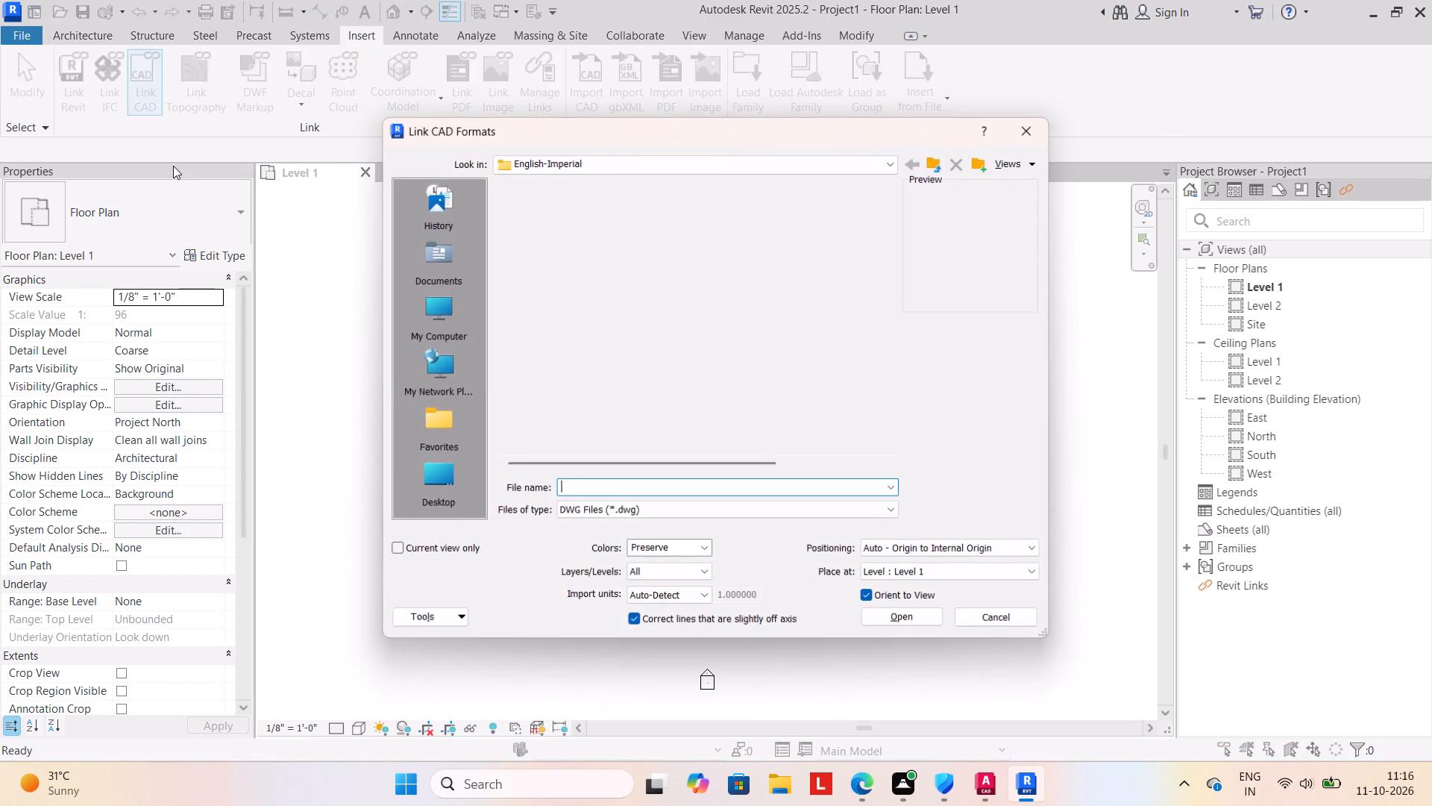
left_click(433, 313)
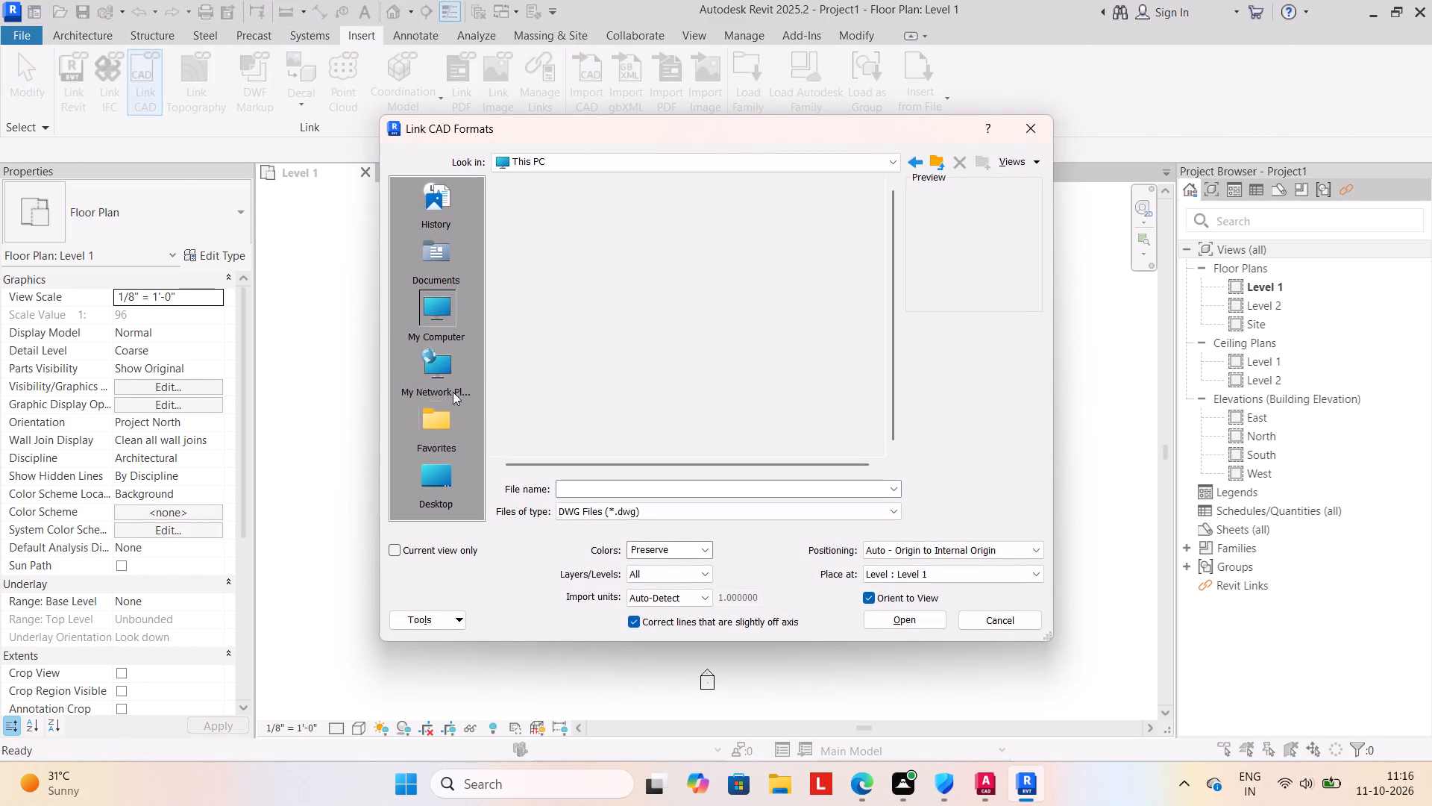
left_click(440, 484)
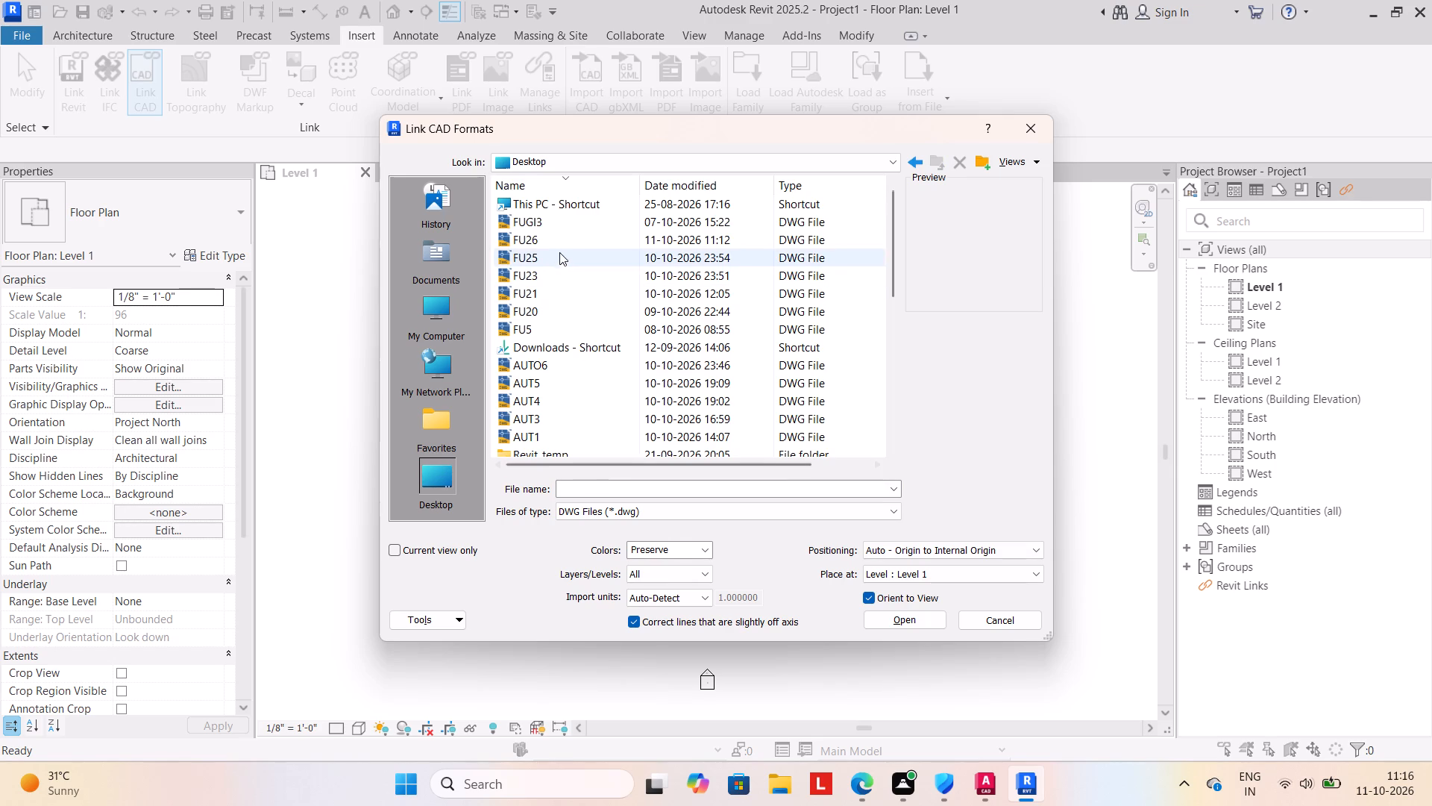
left_click(559, 243)
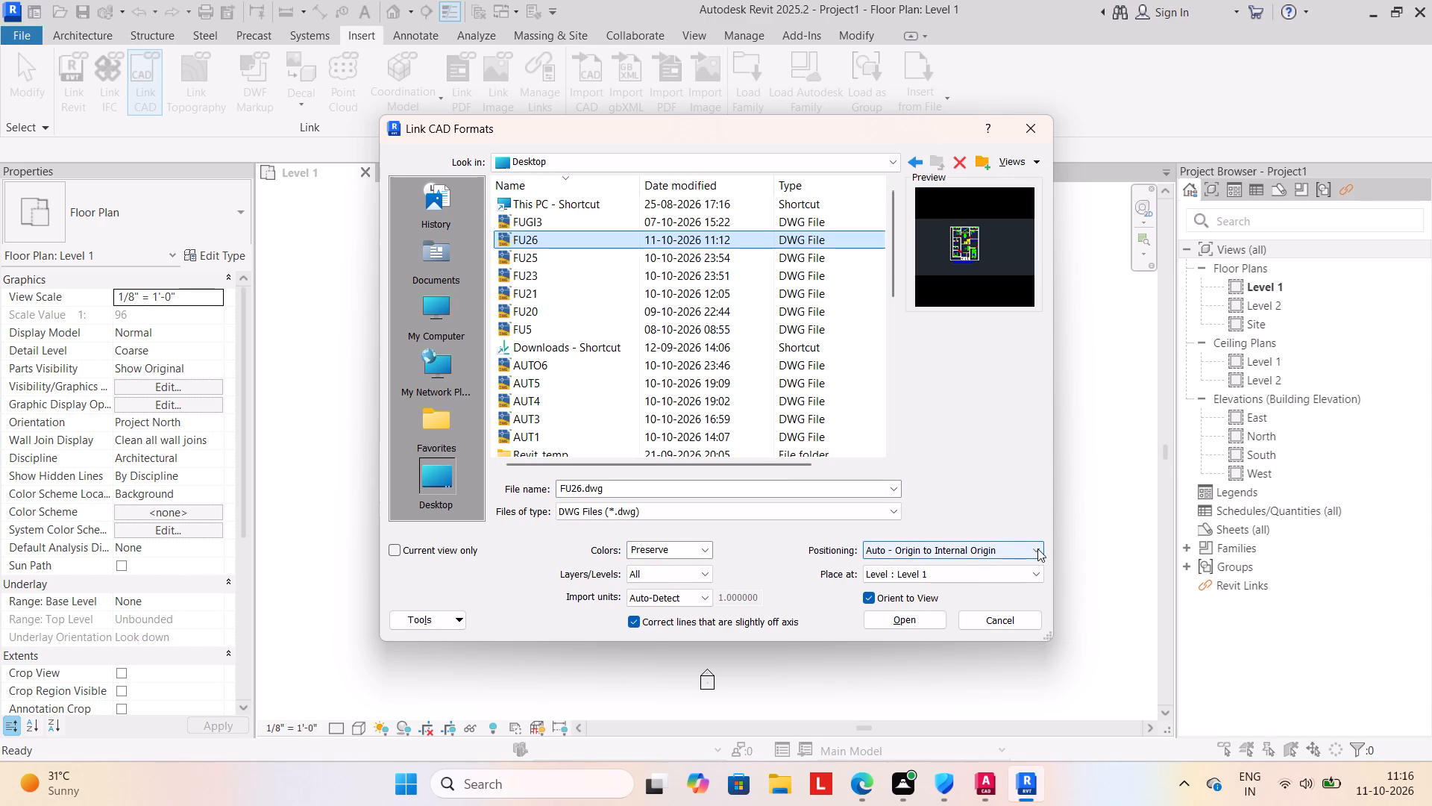
left_click(1037, 549)
left_click(1018, 567)
left_click(893, 619)
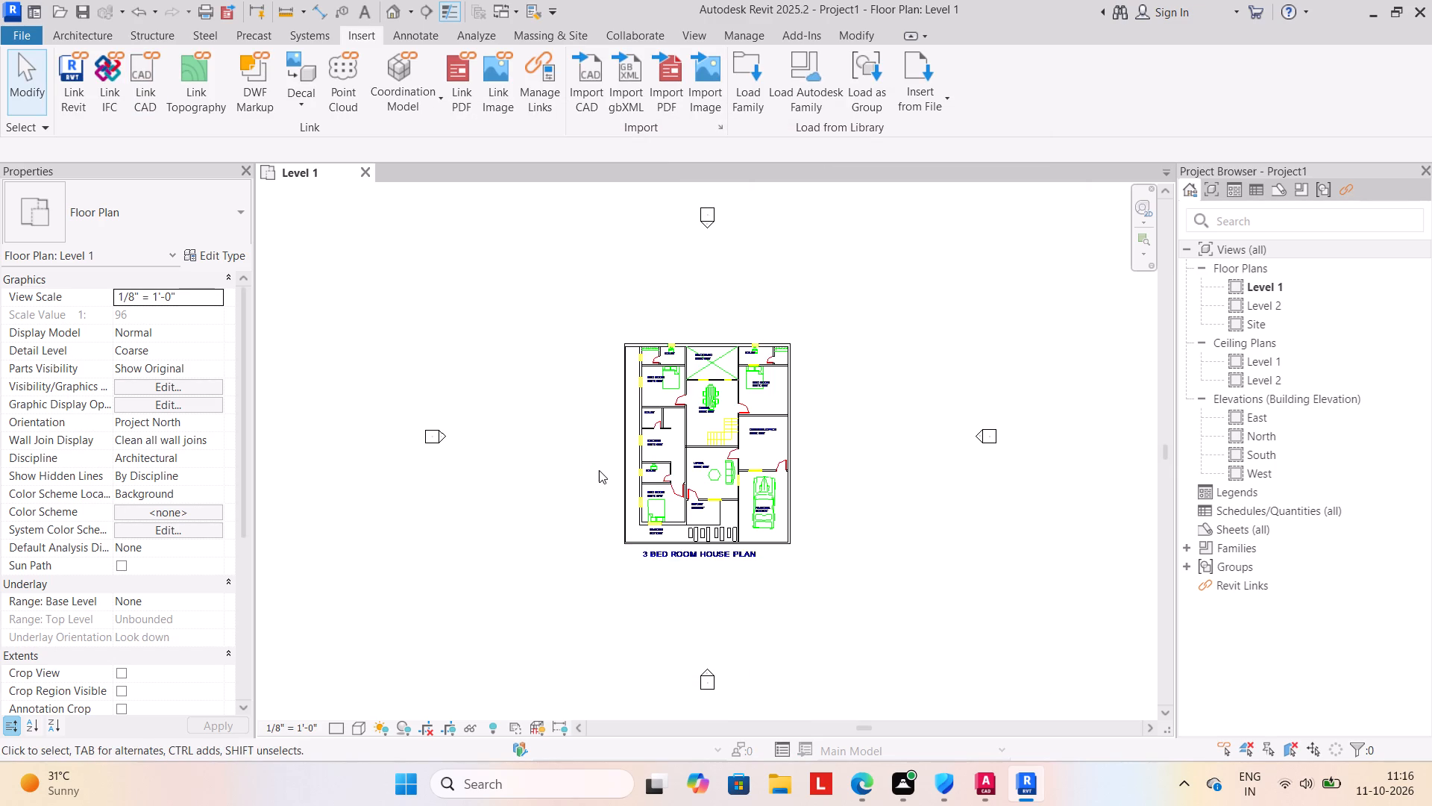
Duplicate the Generic - 8" basic wall type as a new architectural wall type named WALL9".
scroll(599, 470, "up", 1)
scroll(775, 348, "up", 2)
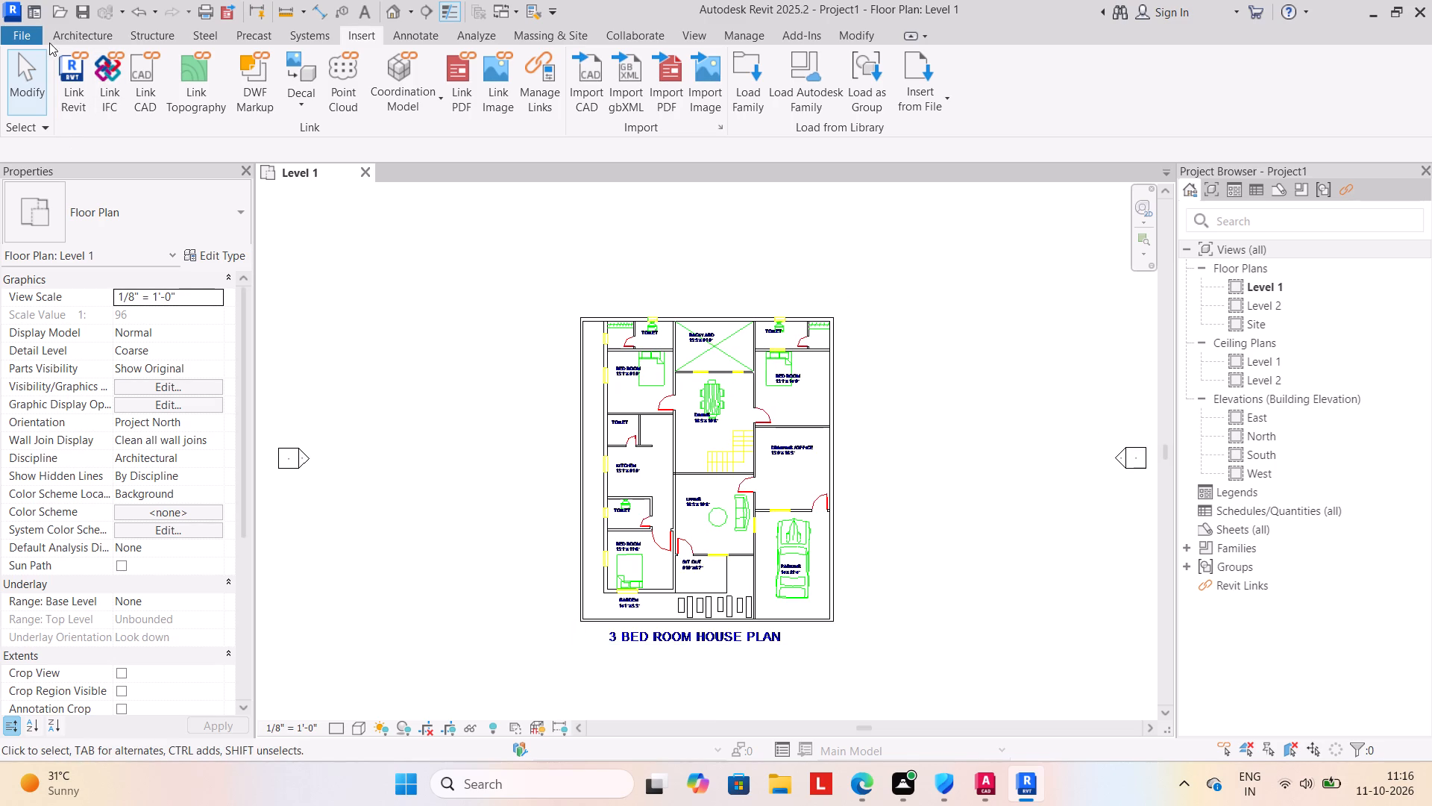
left_click(71, 38)
left_click(75, 104)
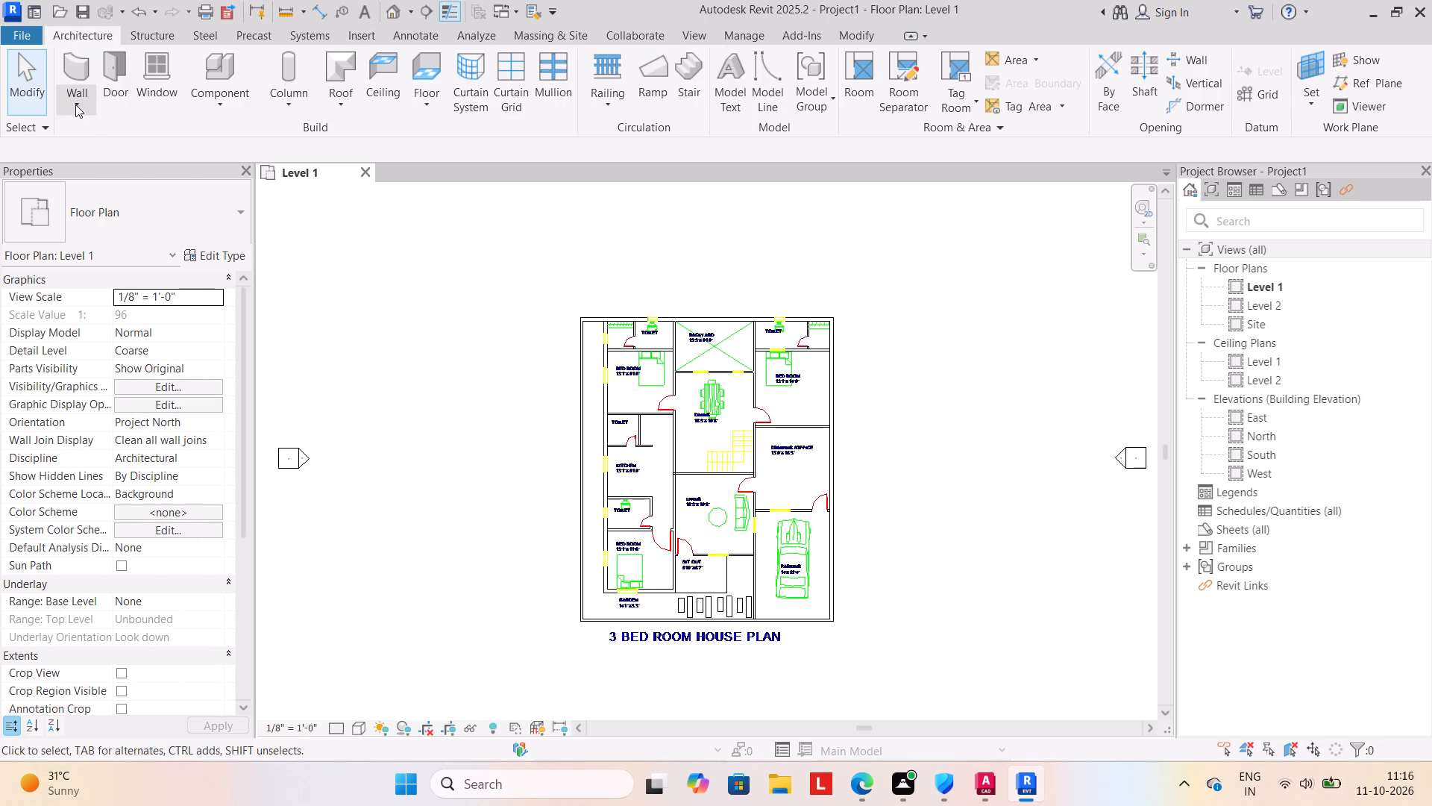
left_click(118, 133)
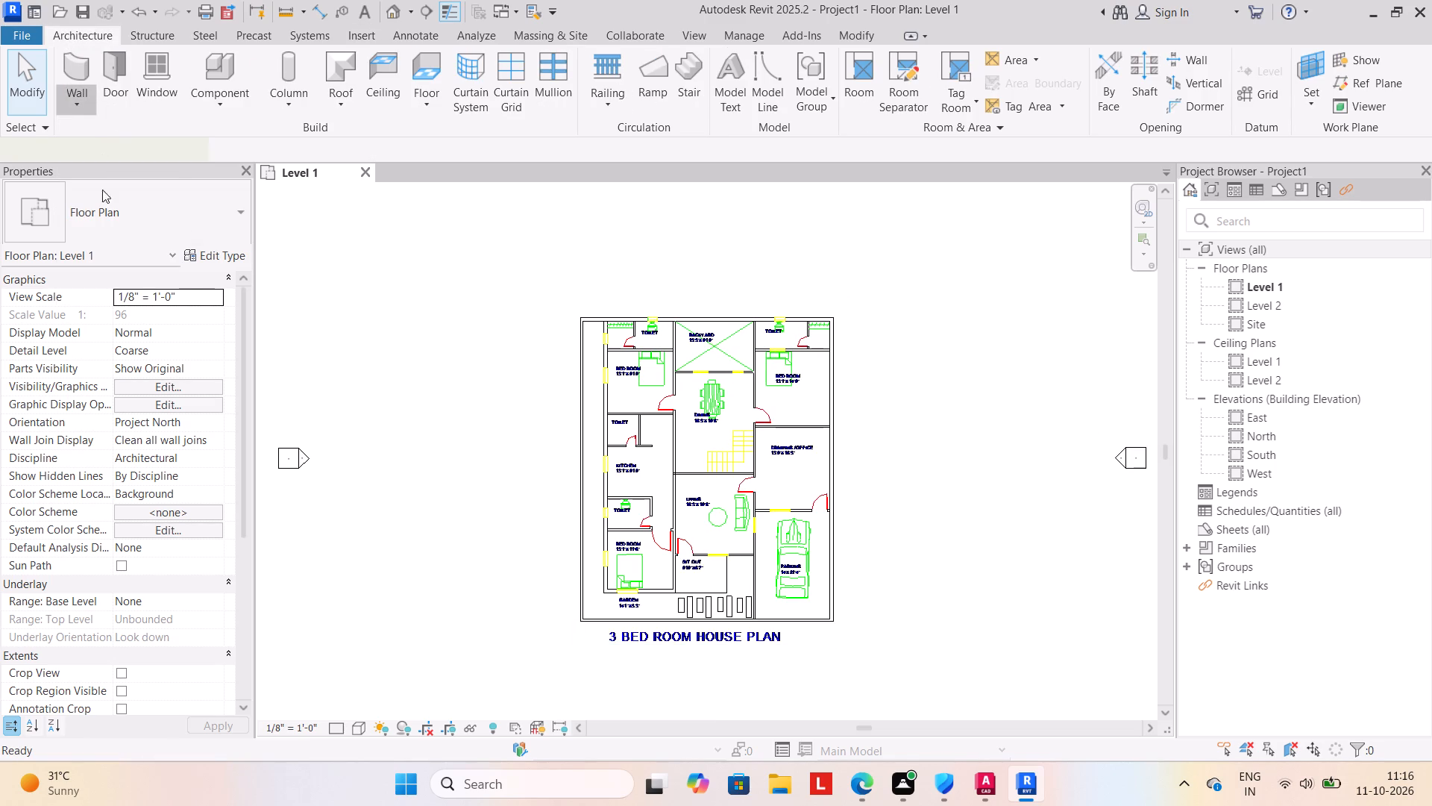
left_click(219, 261)
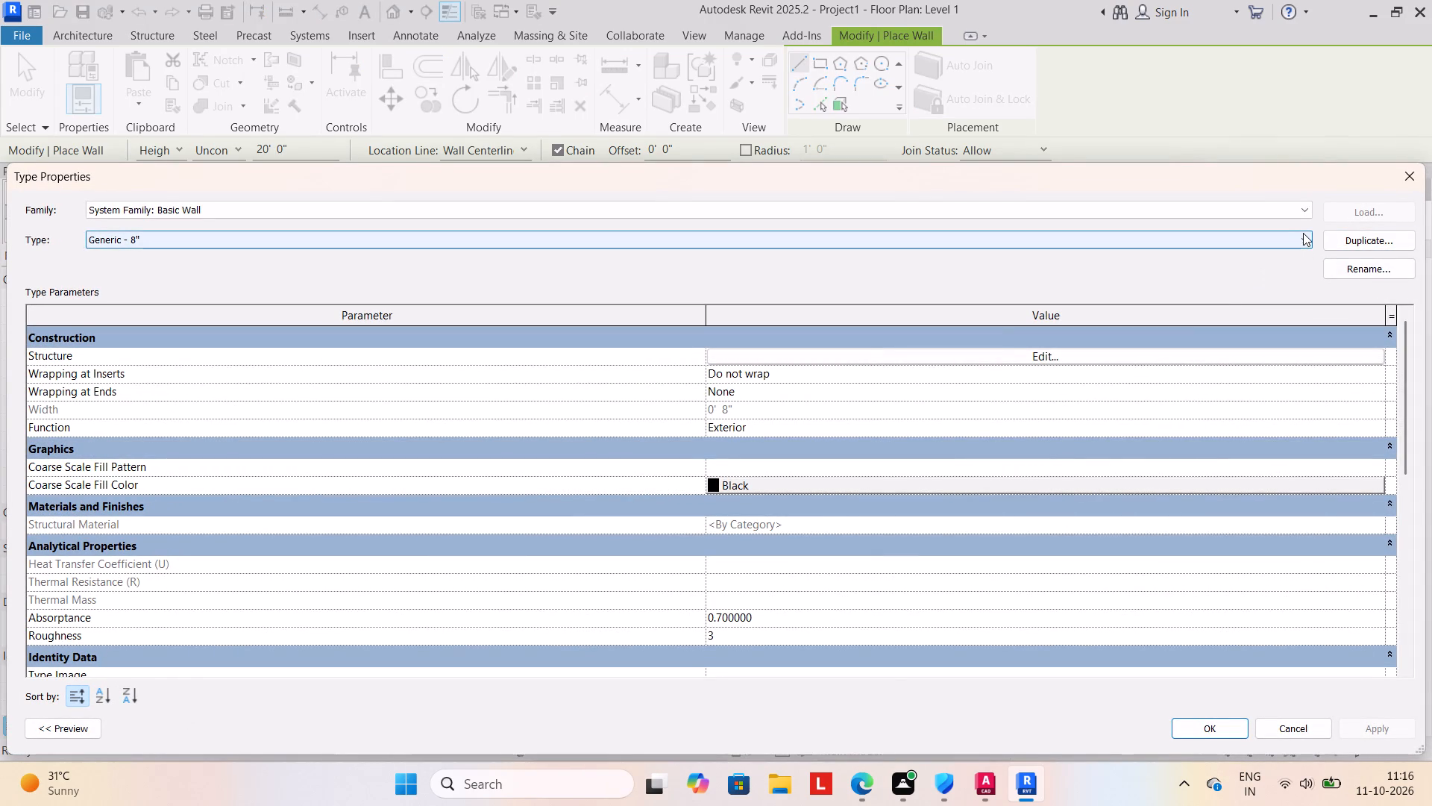
left_click(1392, 239)
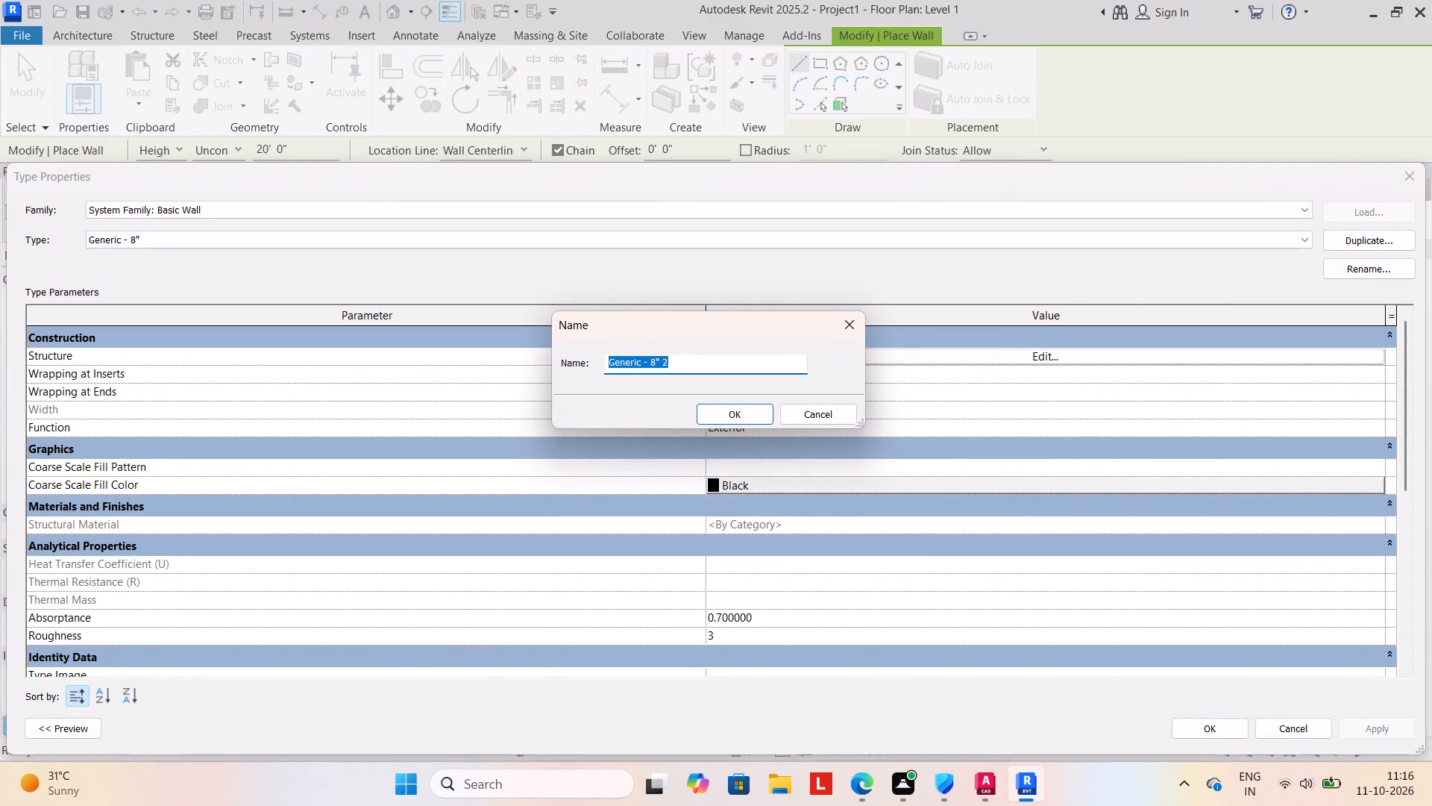
type("WALL")
type("9\"")
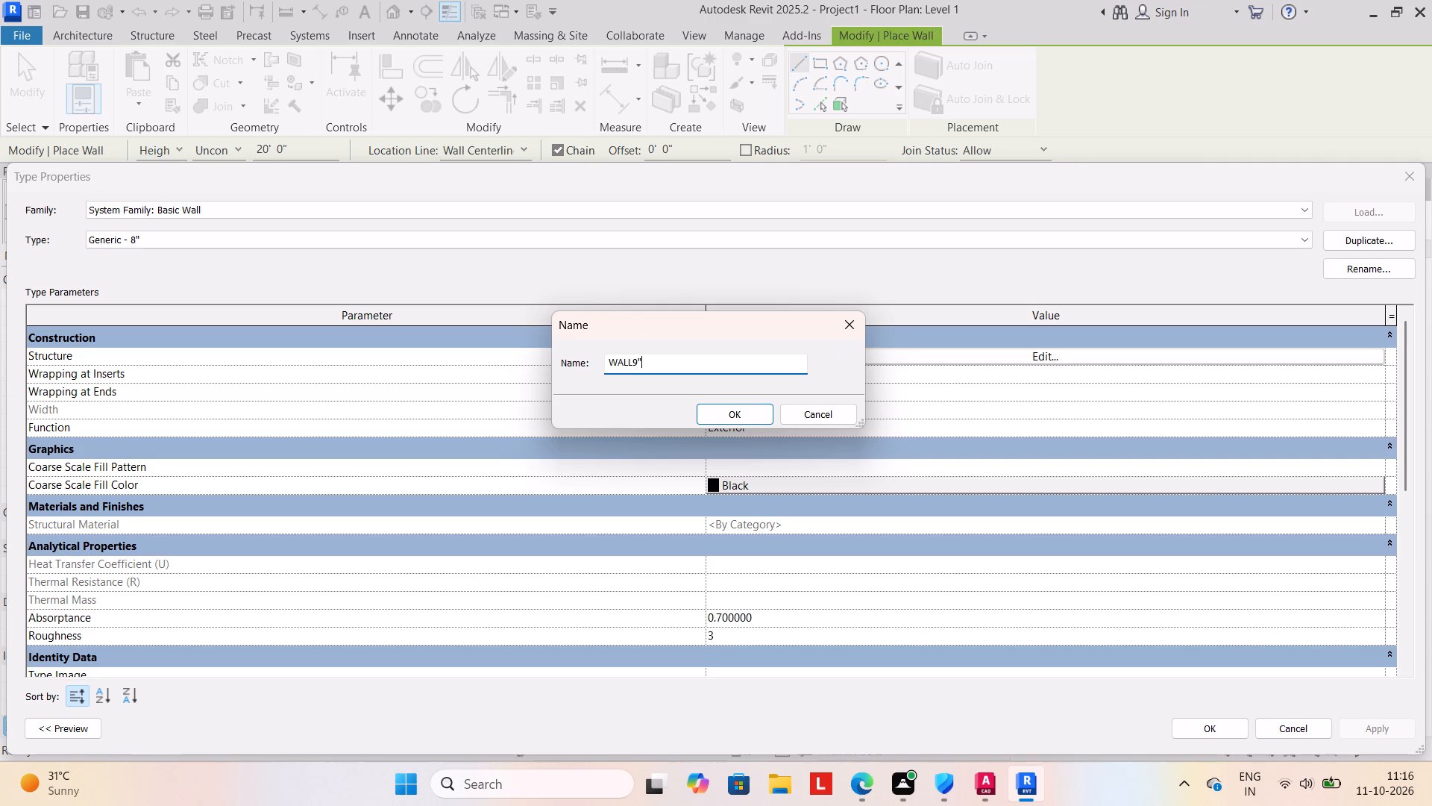
left_click(718, 412)
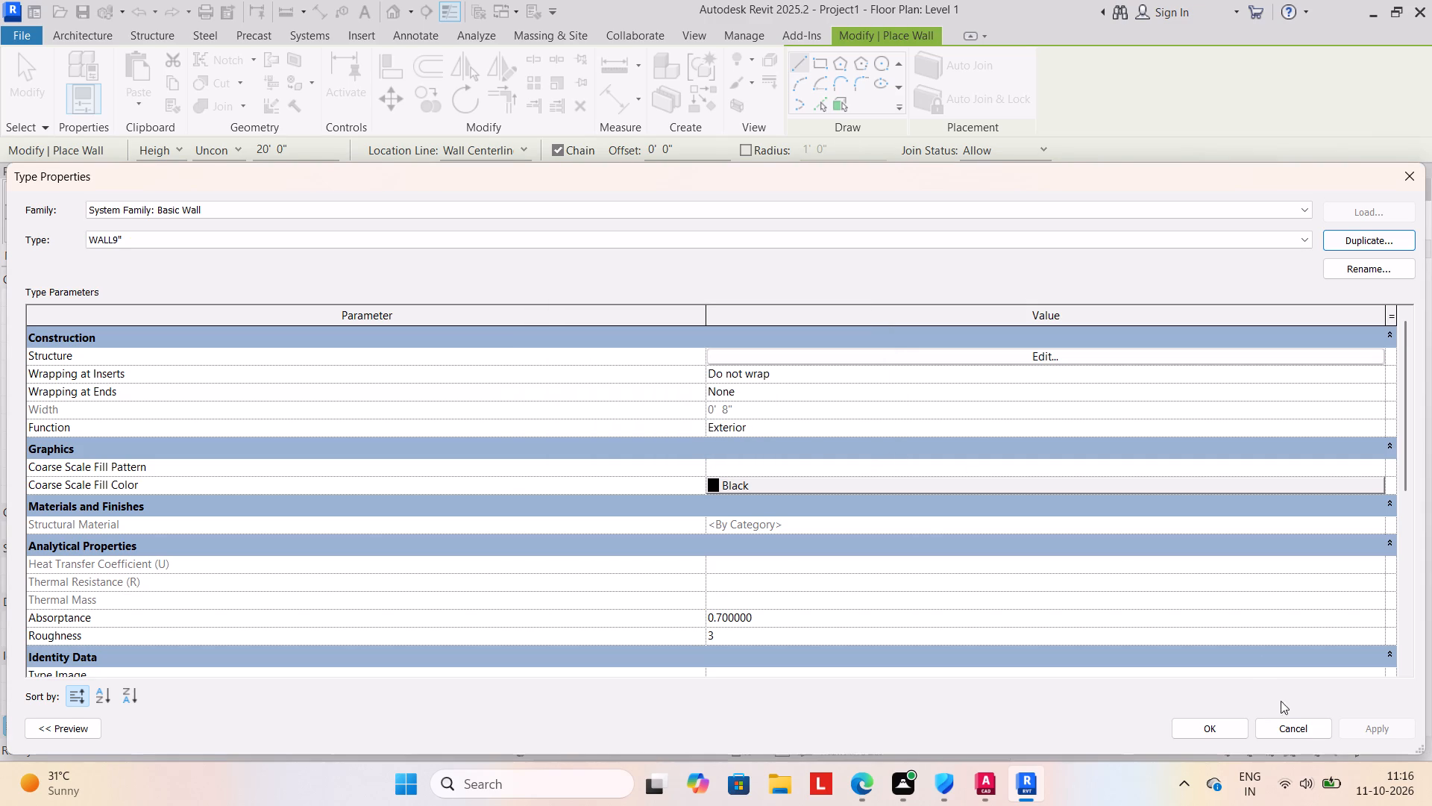
left_click(1228, 728)
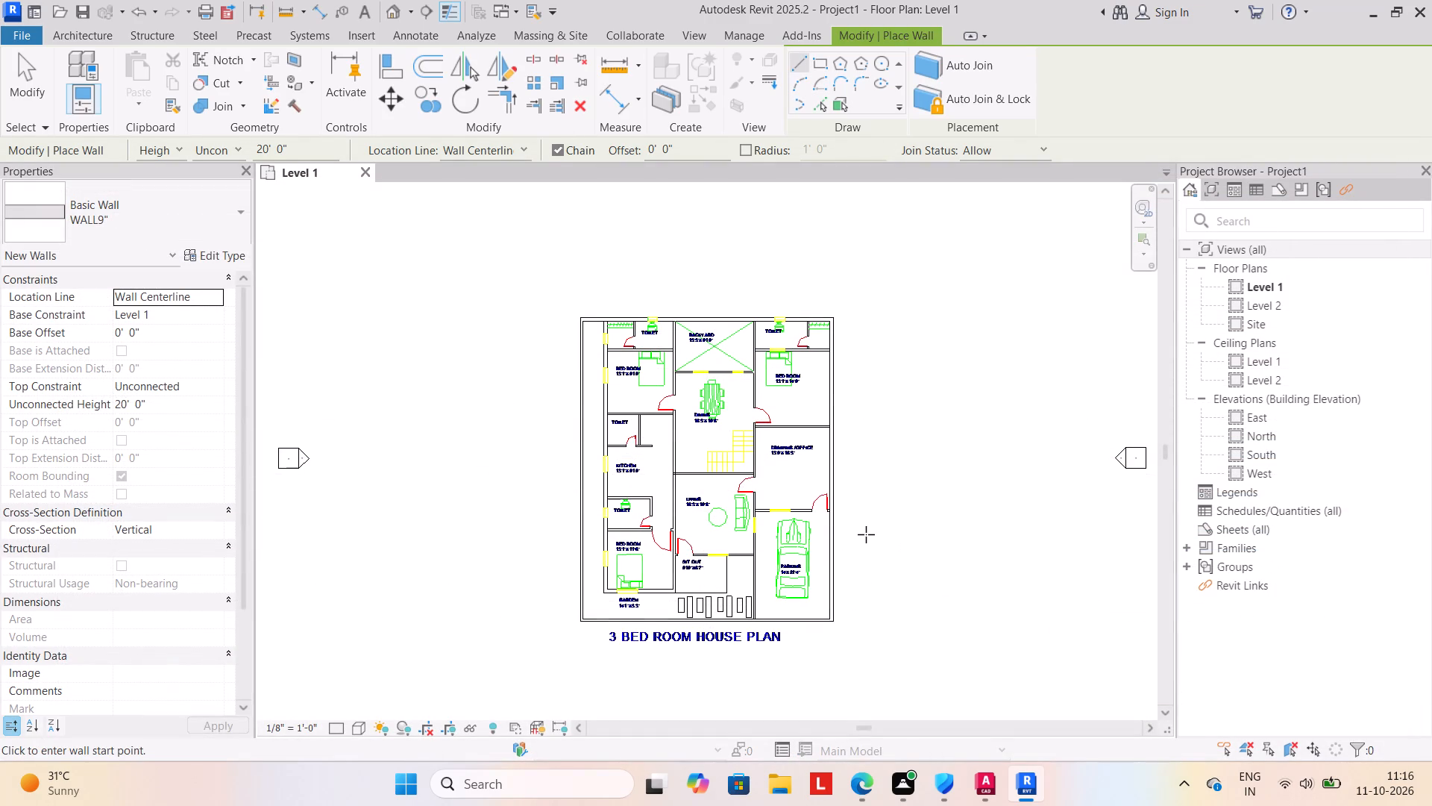
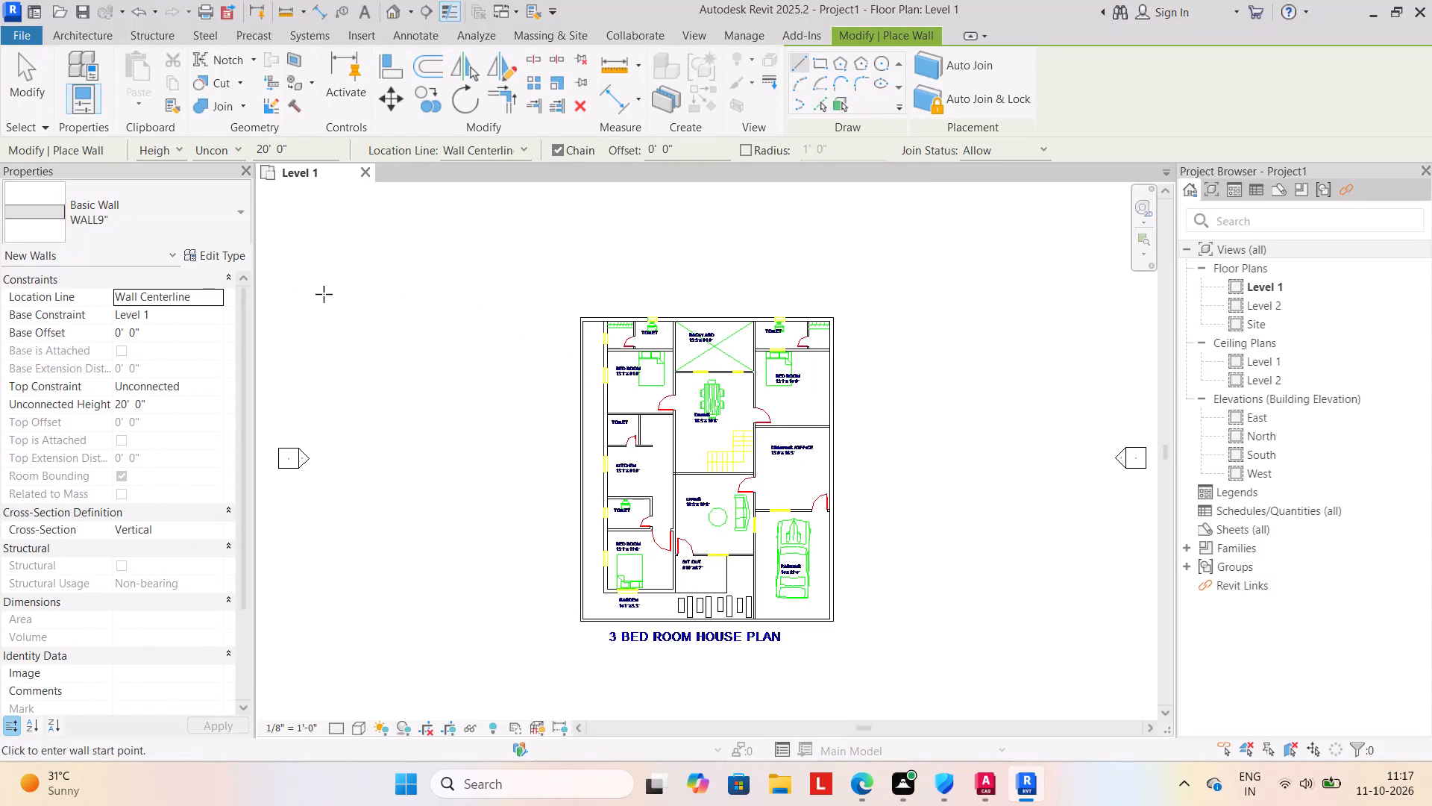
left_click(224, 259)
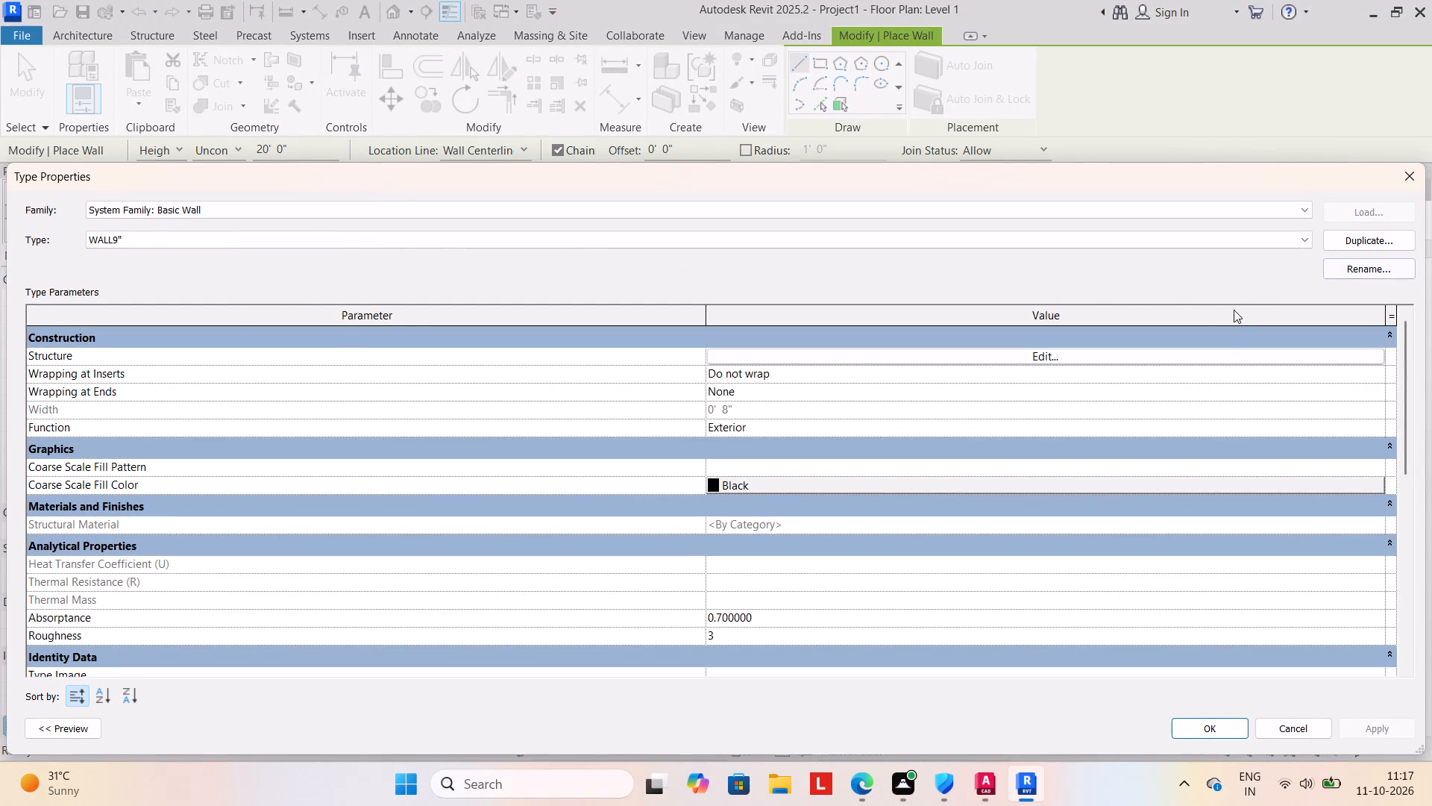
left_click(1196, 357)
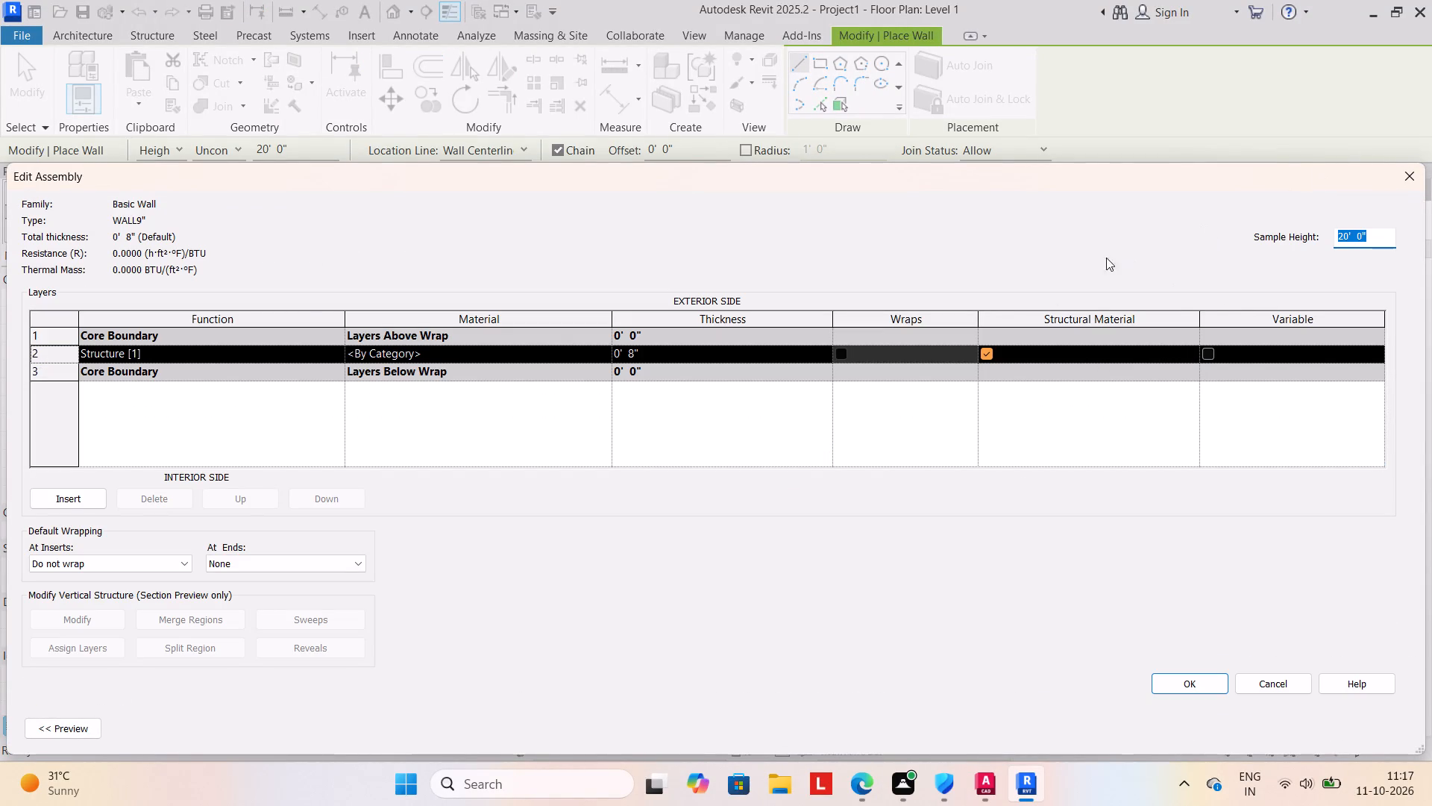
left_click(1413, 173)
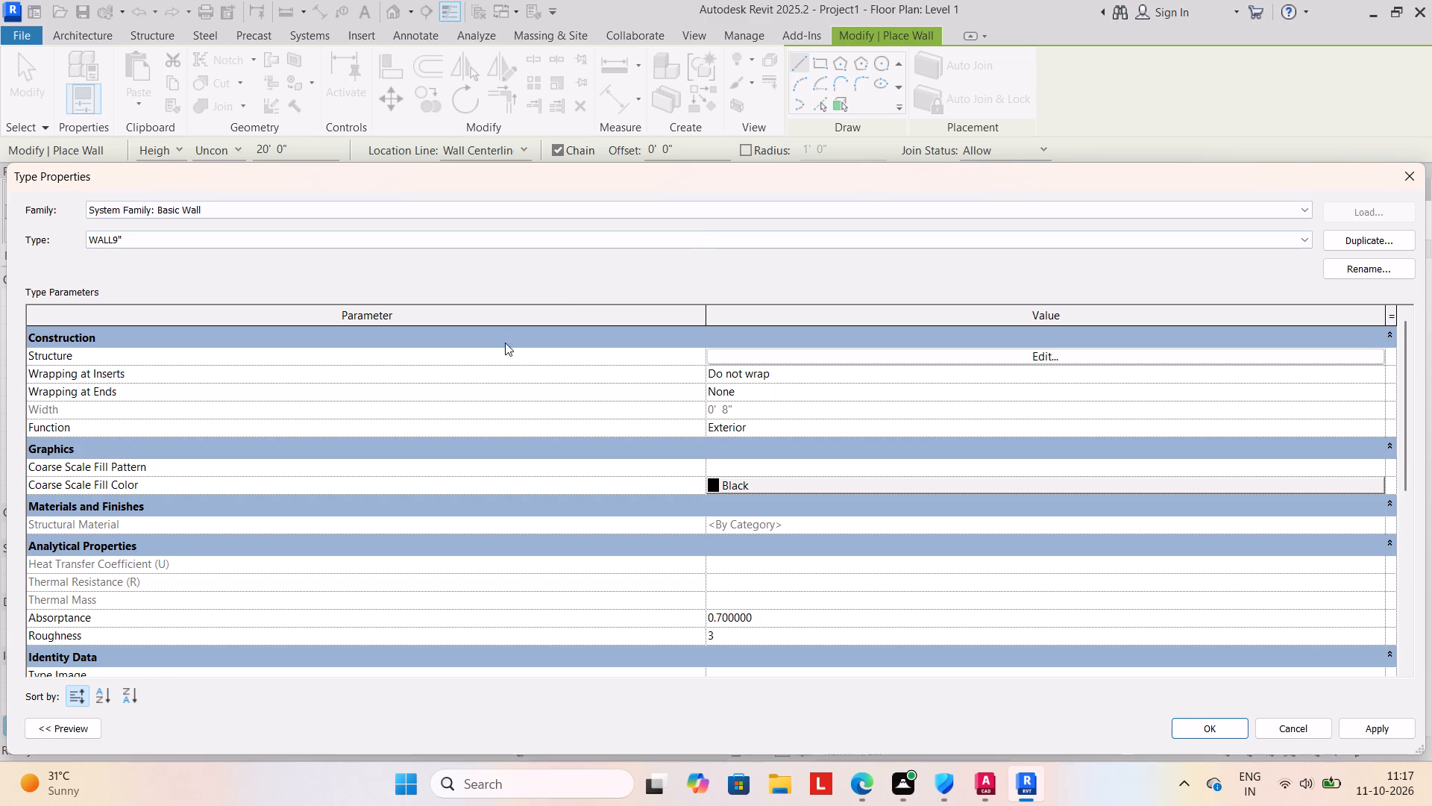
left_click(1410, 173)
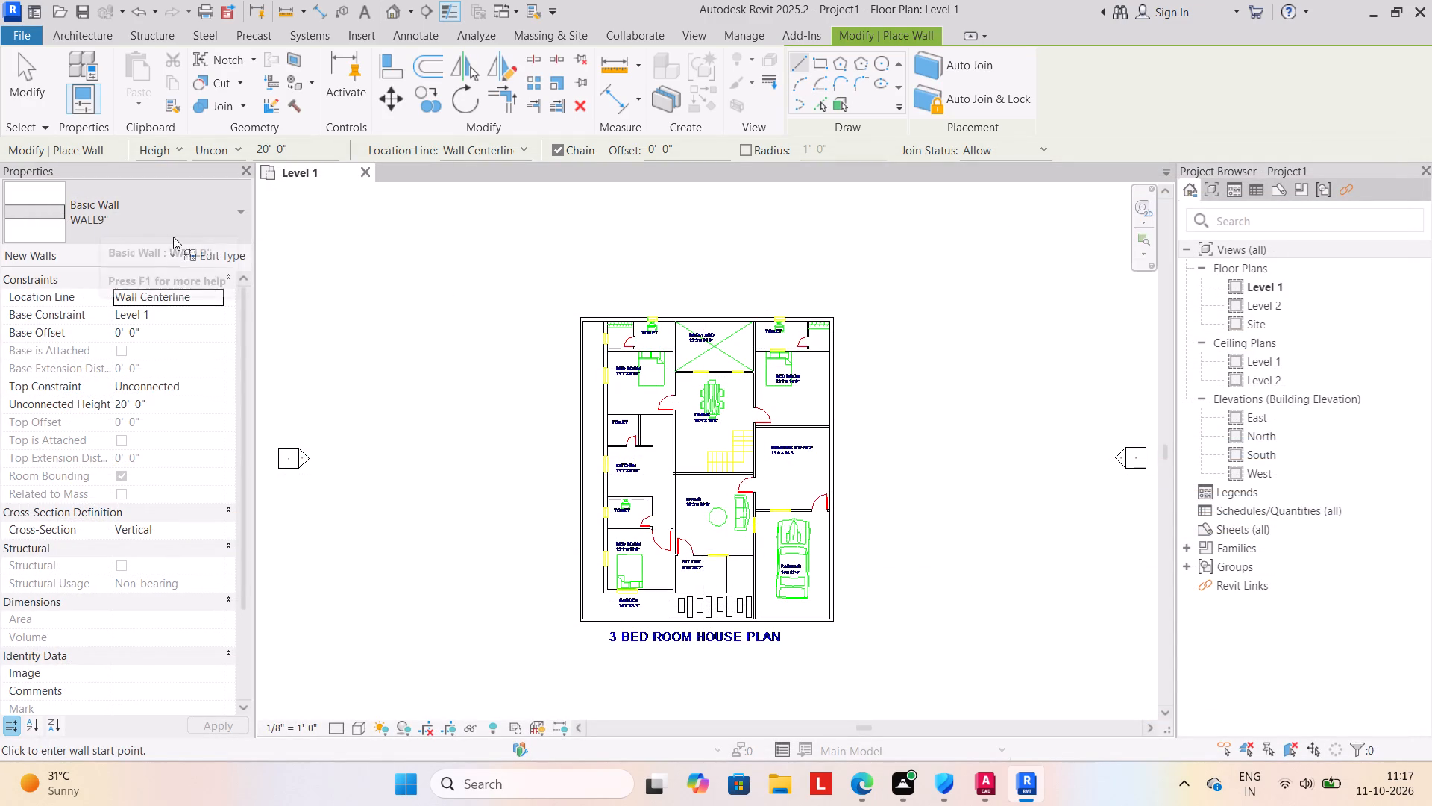
Duplicate the WALL9" type as a new wall type named WALL4.5" with a 4.5" structure thickness.
left_click(216, 257)
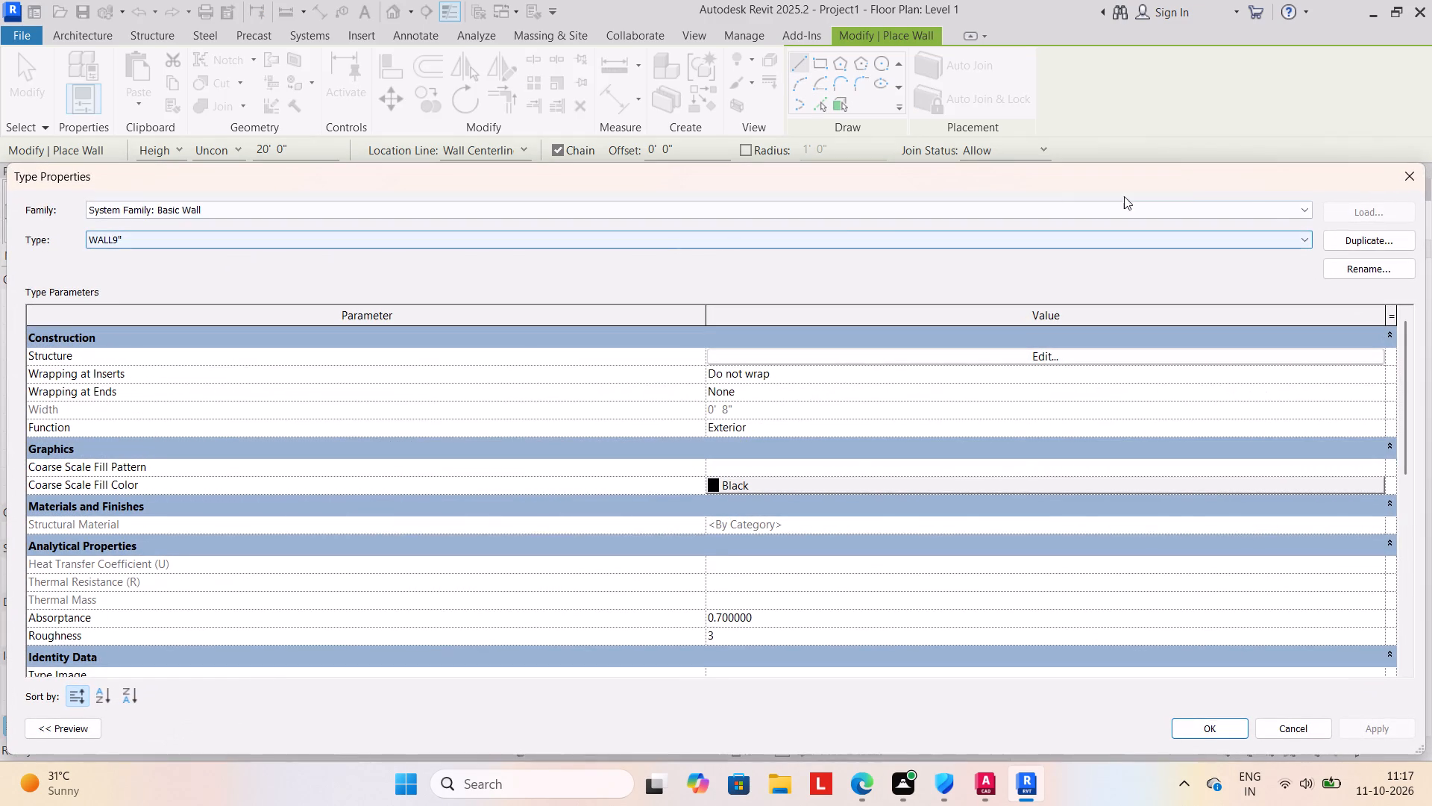
left_click(1366, 240)
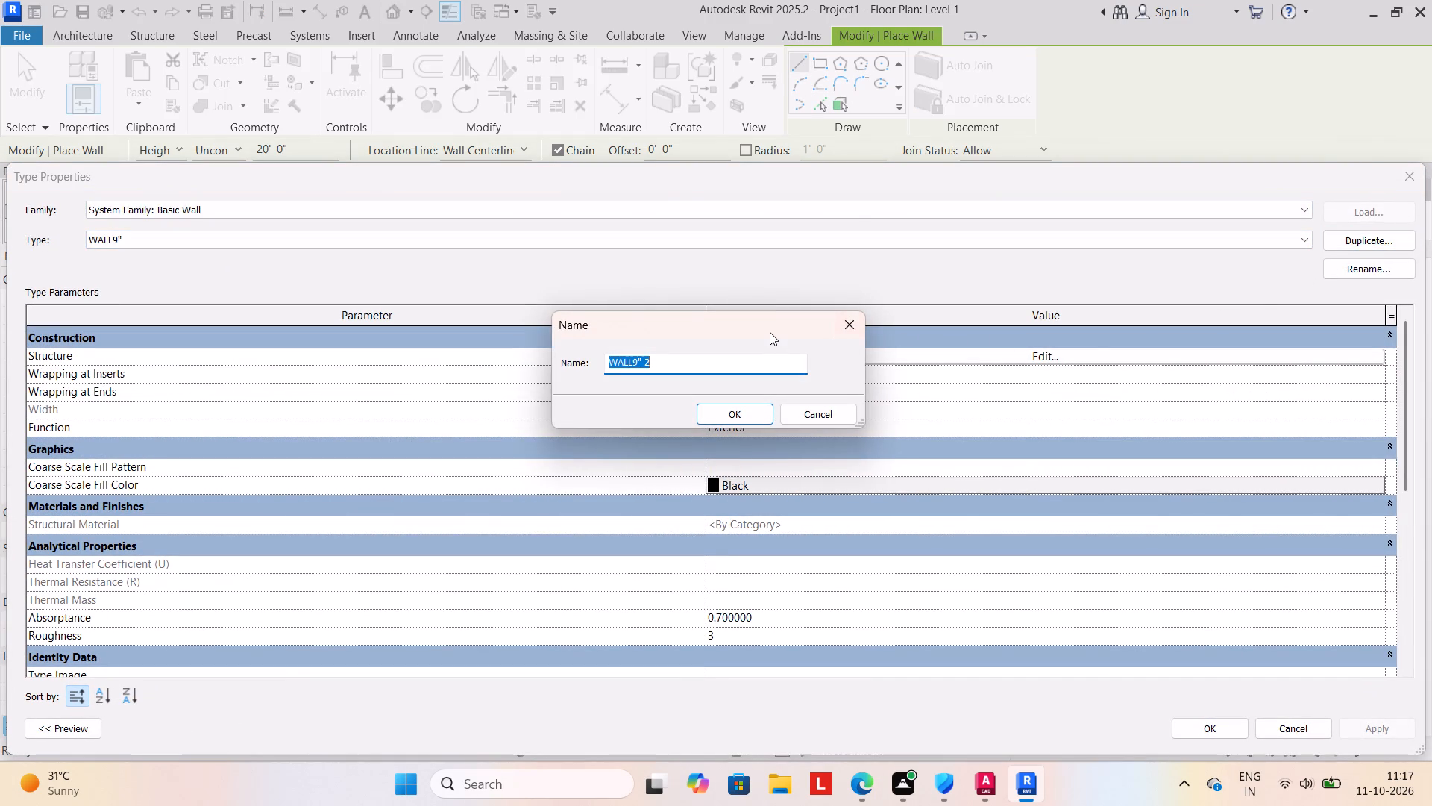
type("WALL")
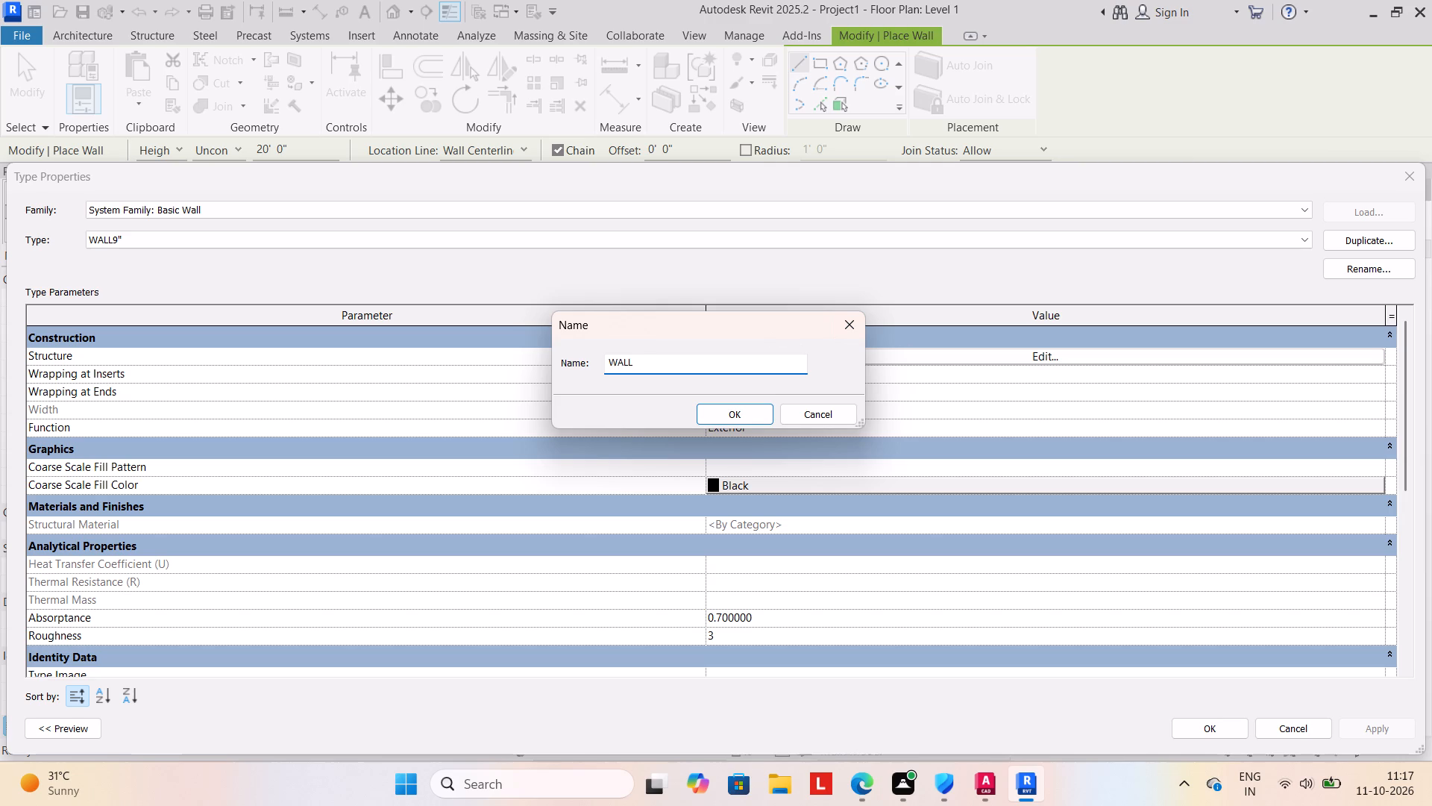
type("4.5\"")
key("Return")
left_click(797, 350)
left_click(715, 354)
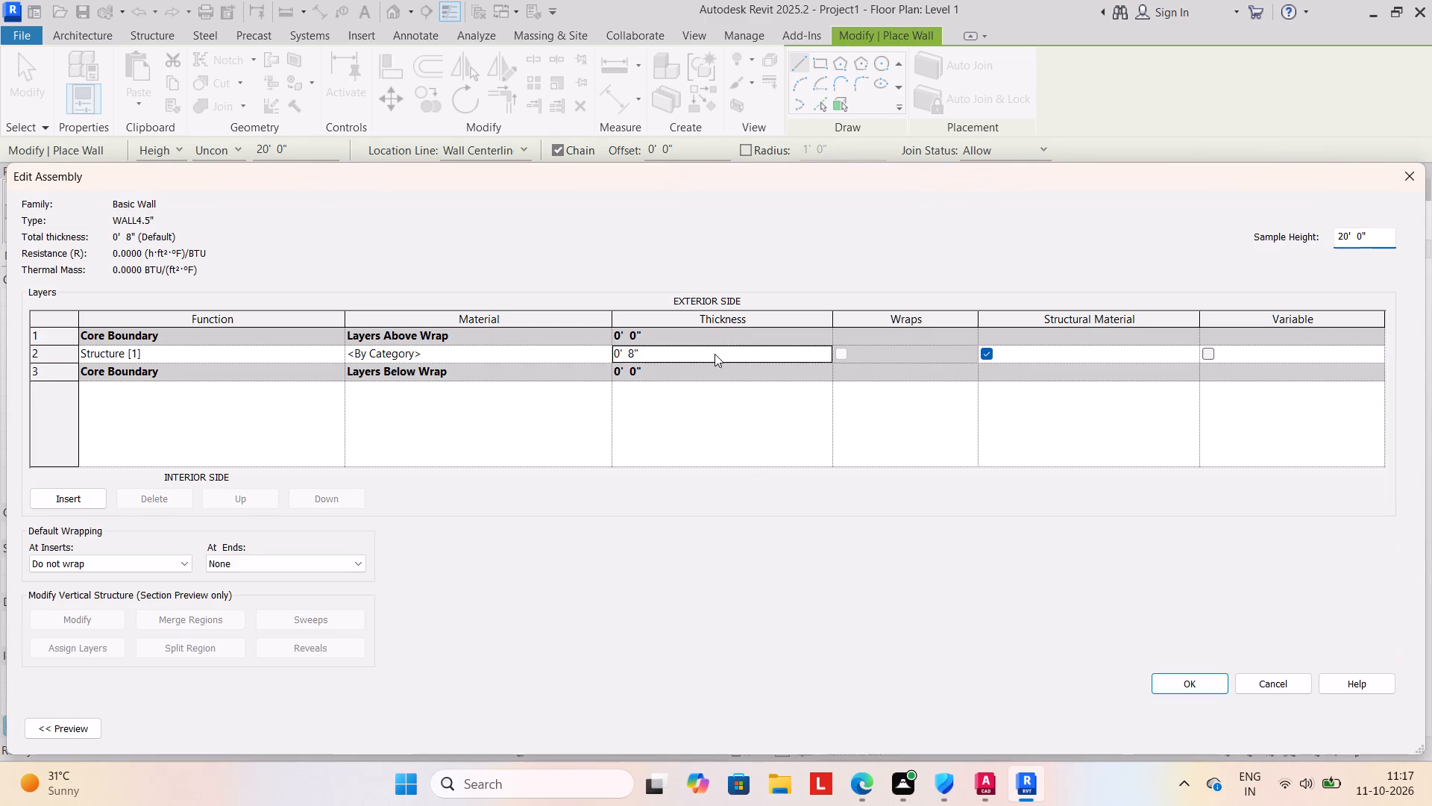
type("4.5\"")
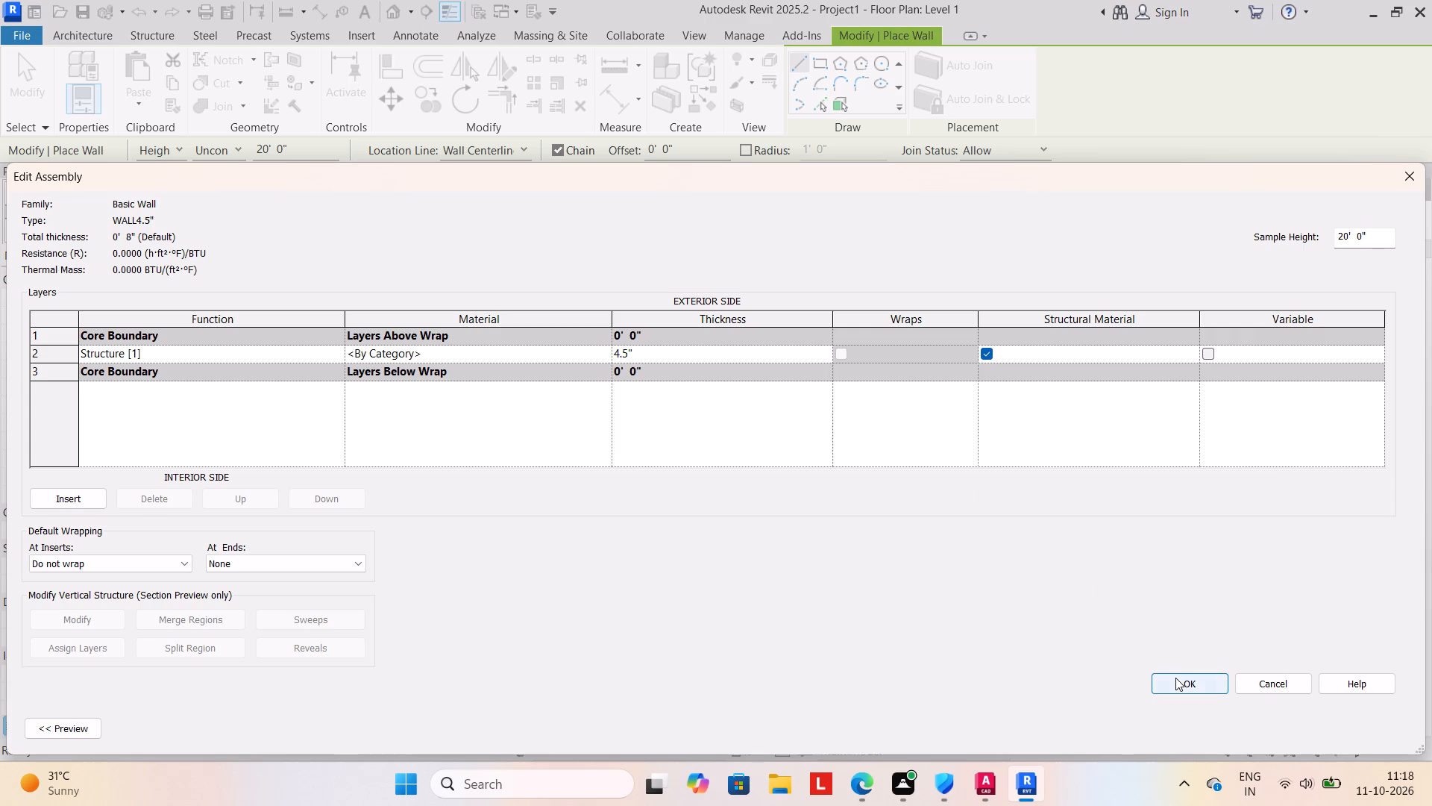
left_click(1175, 678)
left_click_drag(1385, 726, 1374, 728)
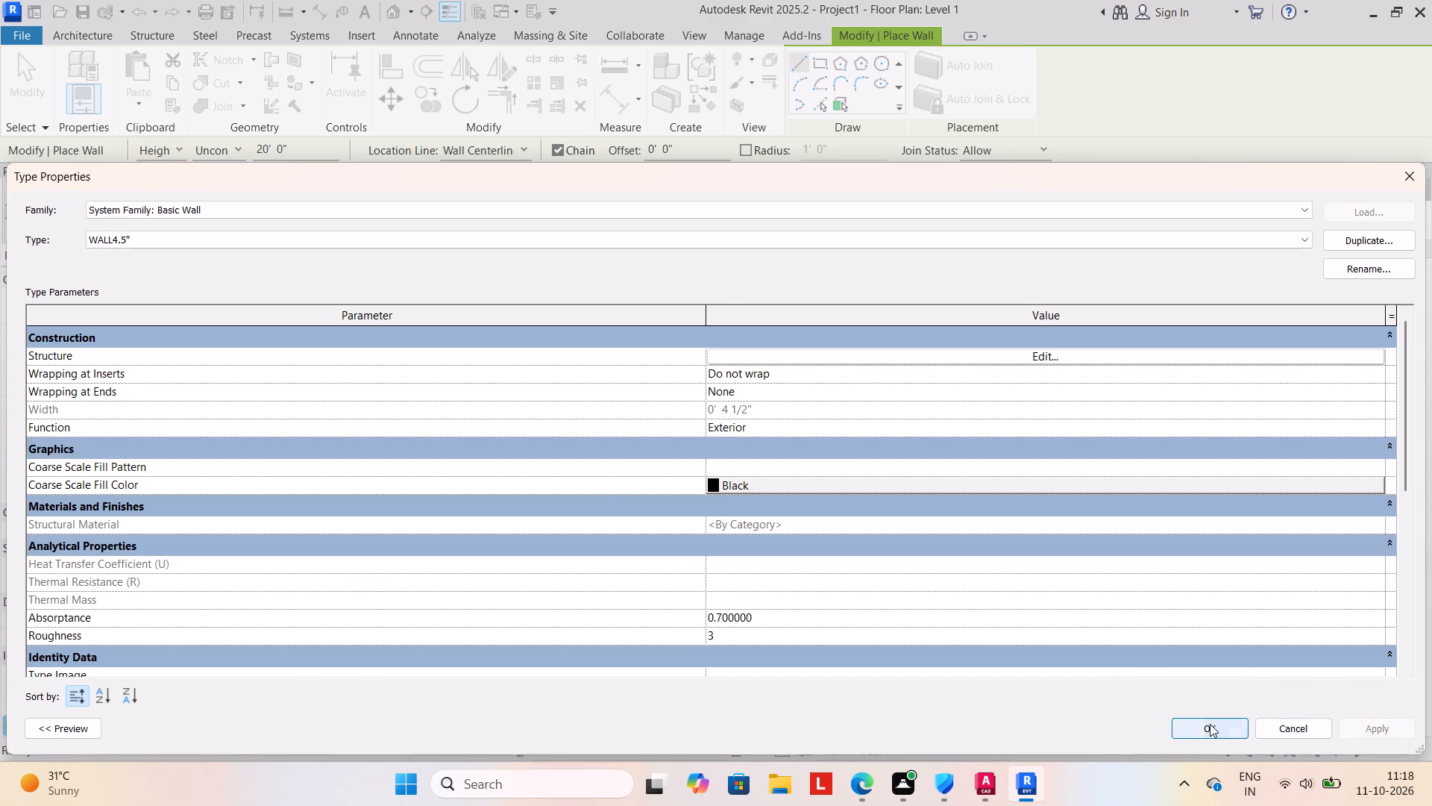
left_click(1210, 724)
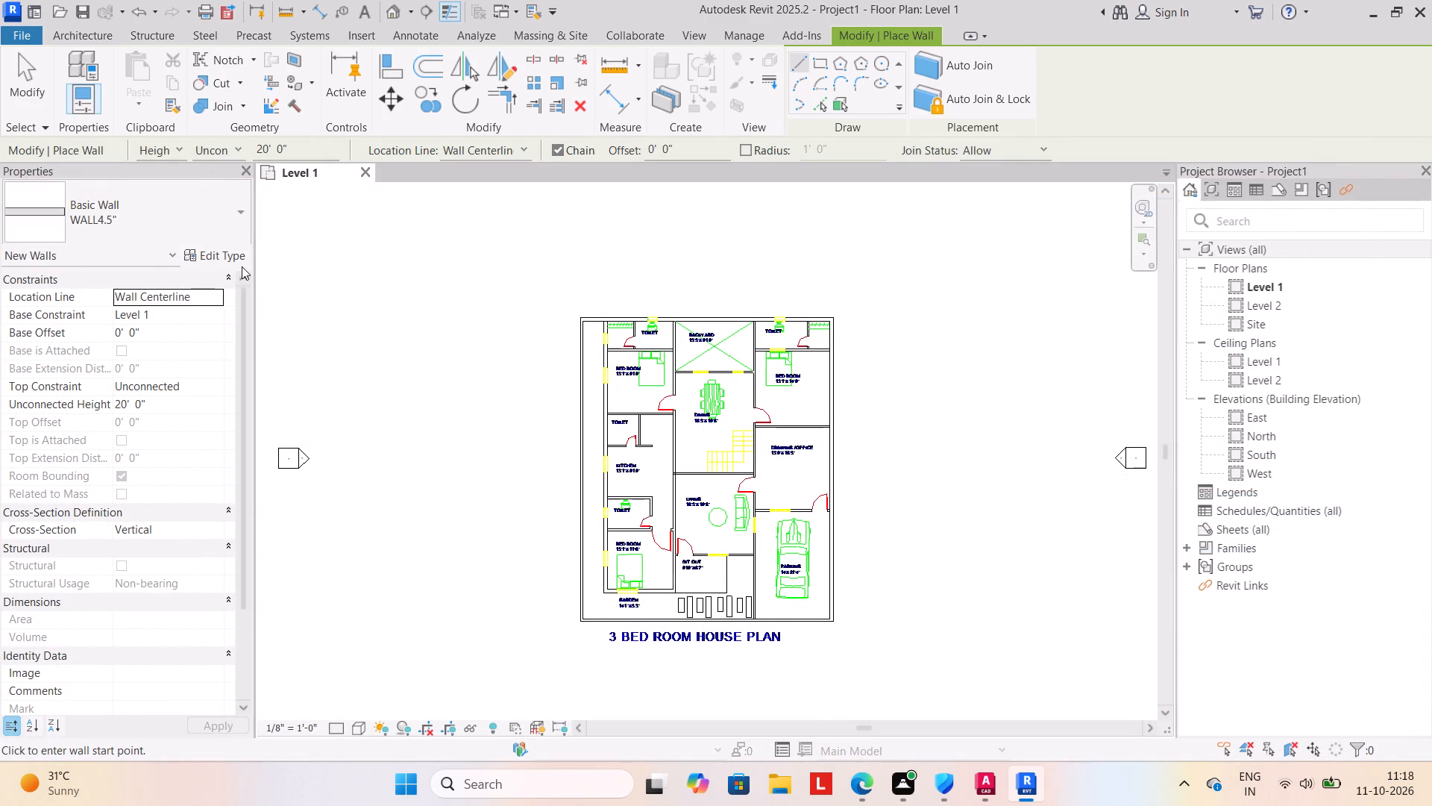
Set the new walls' unconnected height to 10' and their location line to Finish Face: Interior.
left_click(184, 410)
type("10'")
key("Return")
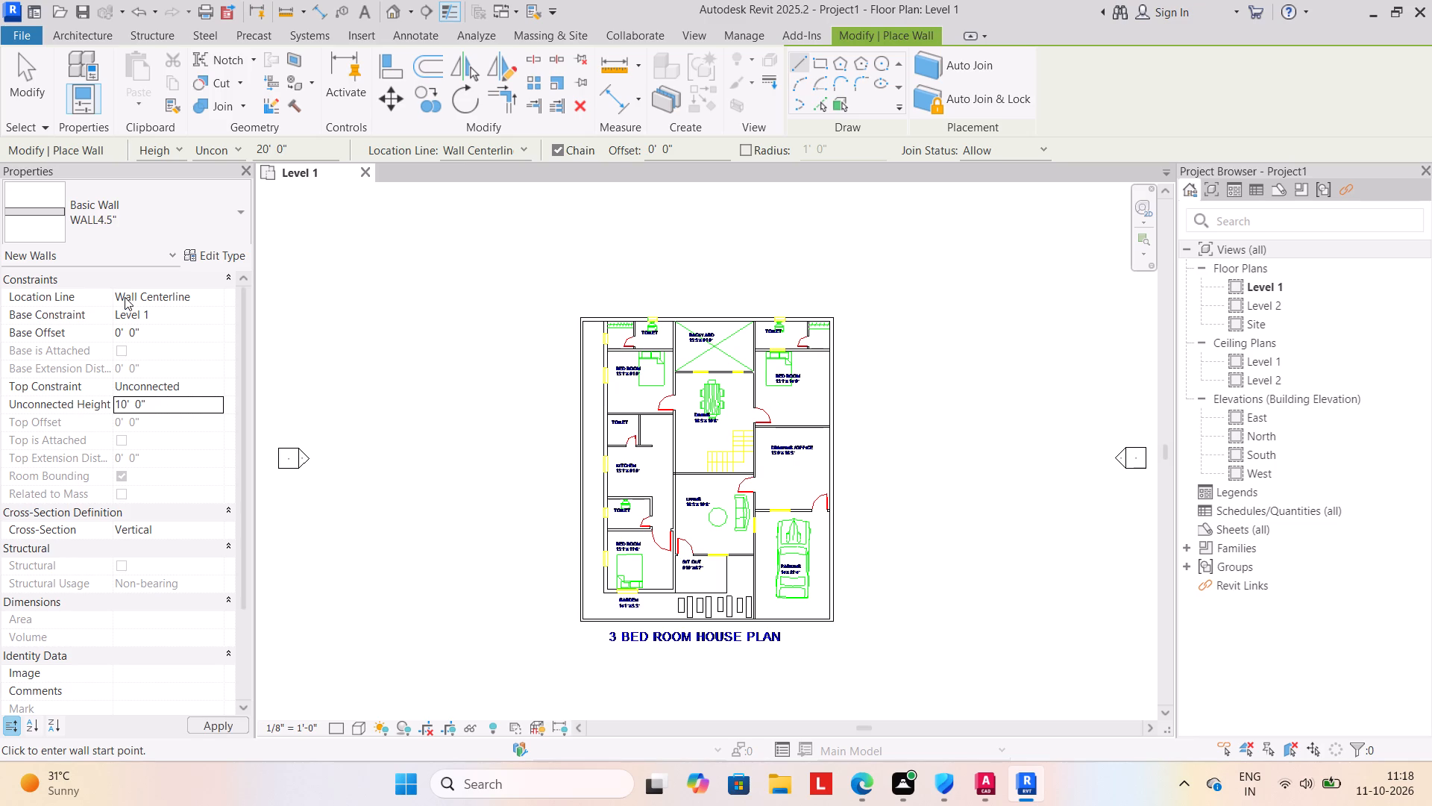
left_click(216, 299)
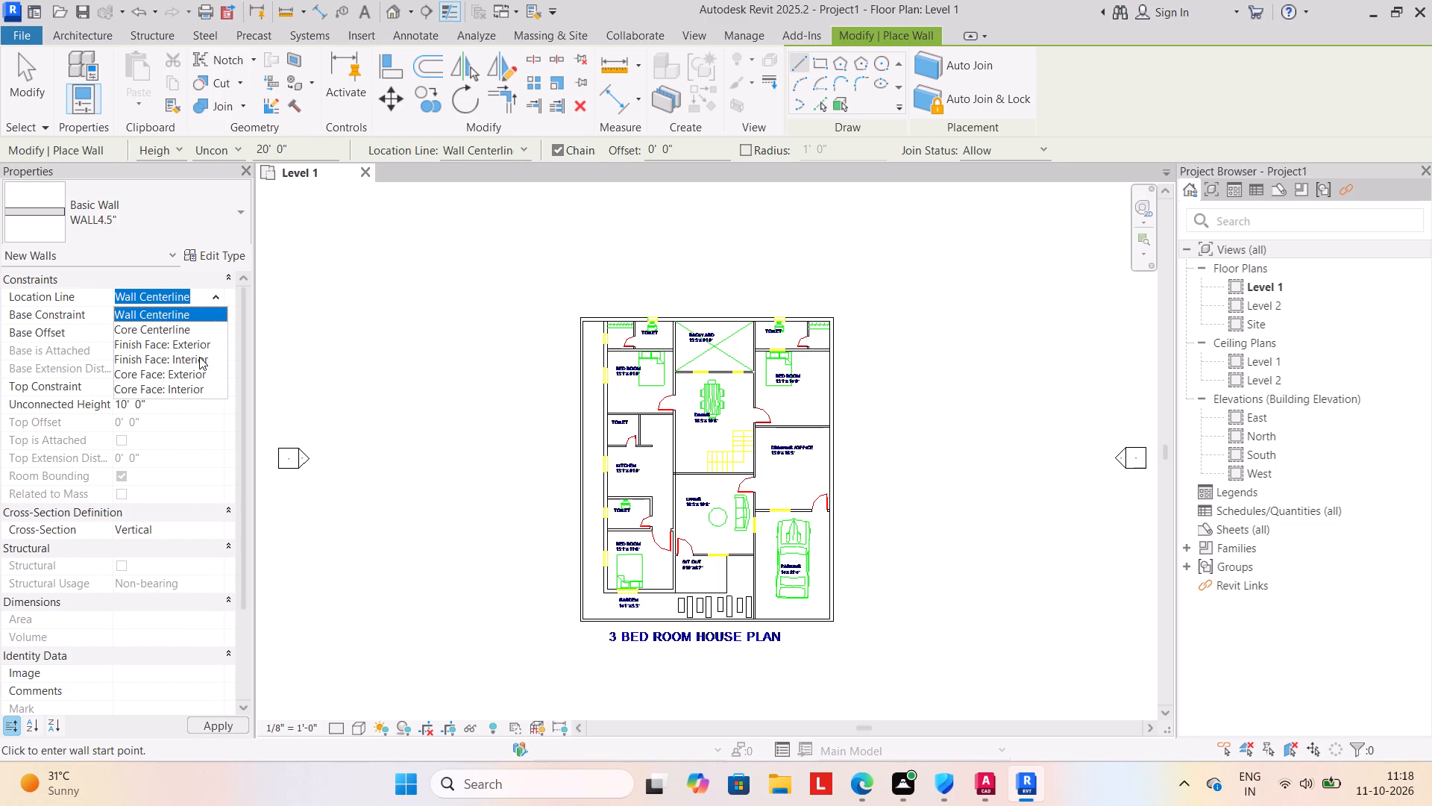
left_click(199, 360)
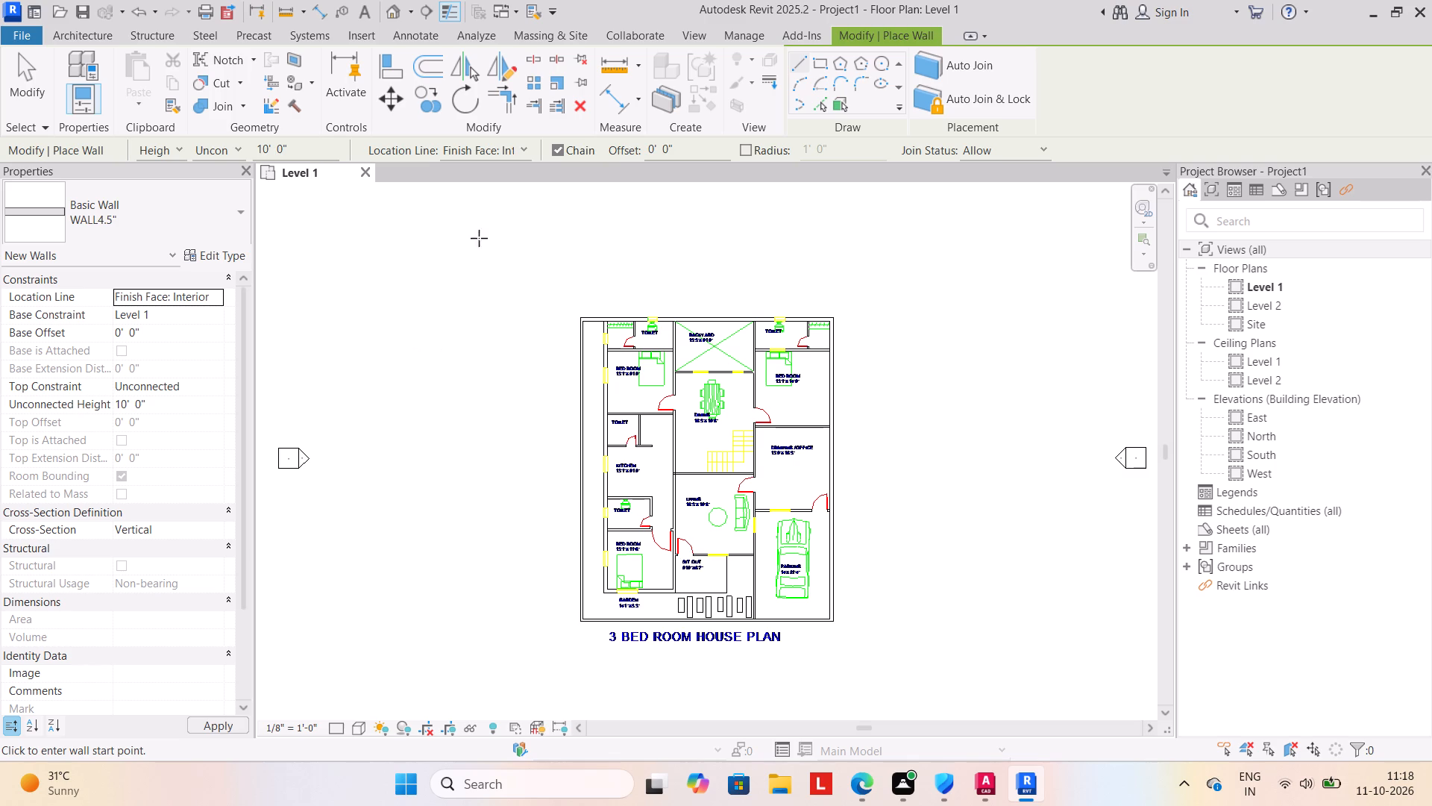
Switch the wall type for placement to WALL9".
left_click(227, 257)
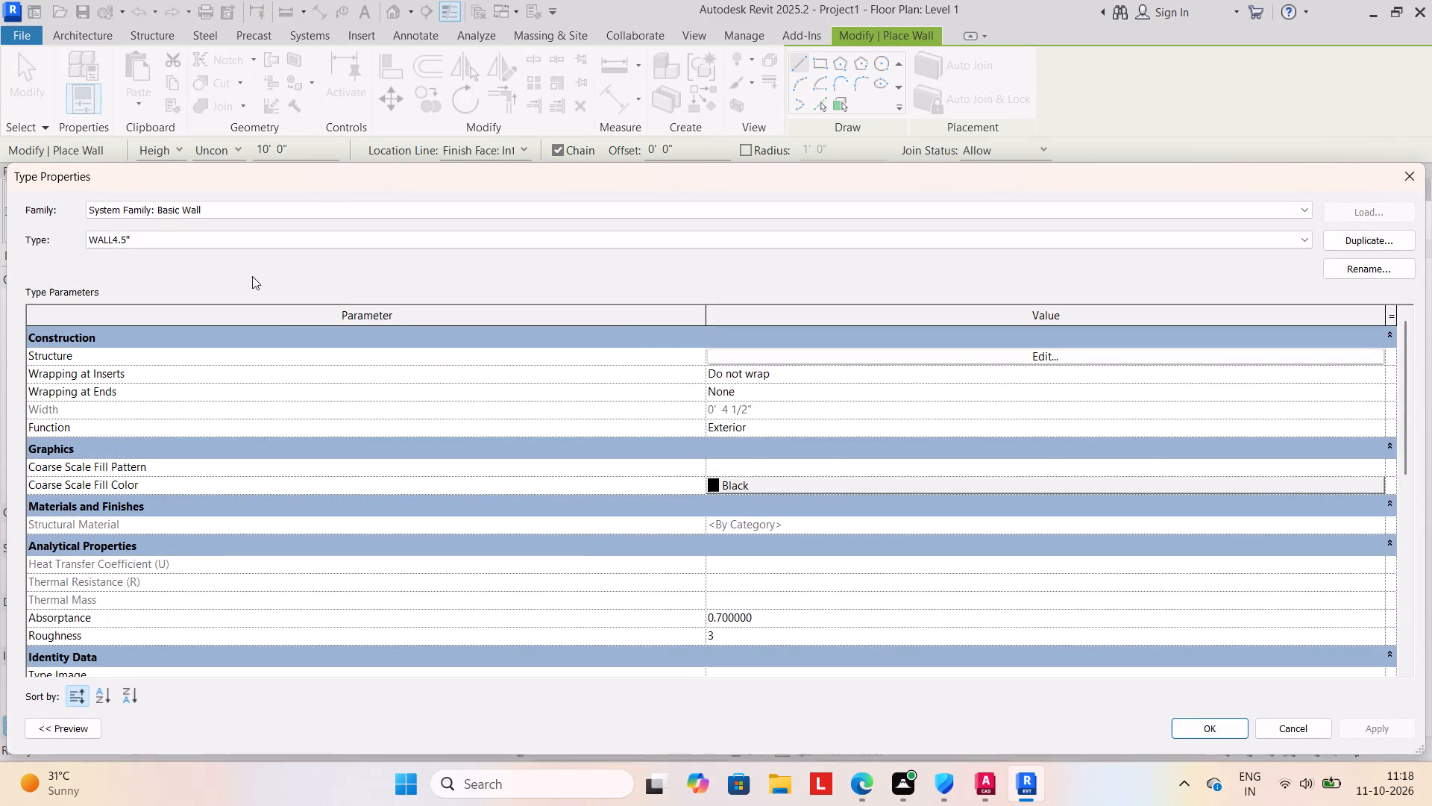
left_click(1407, 169)
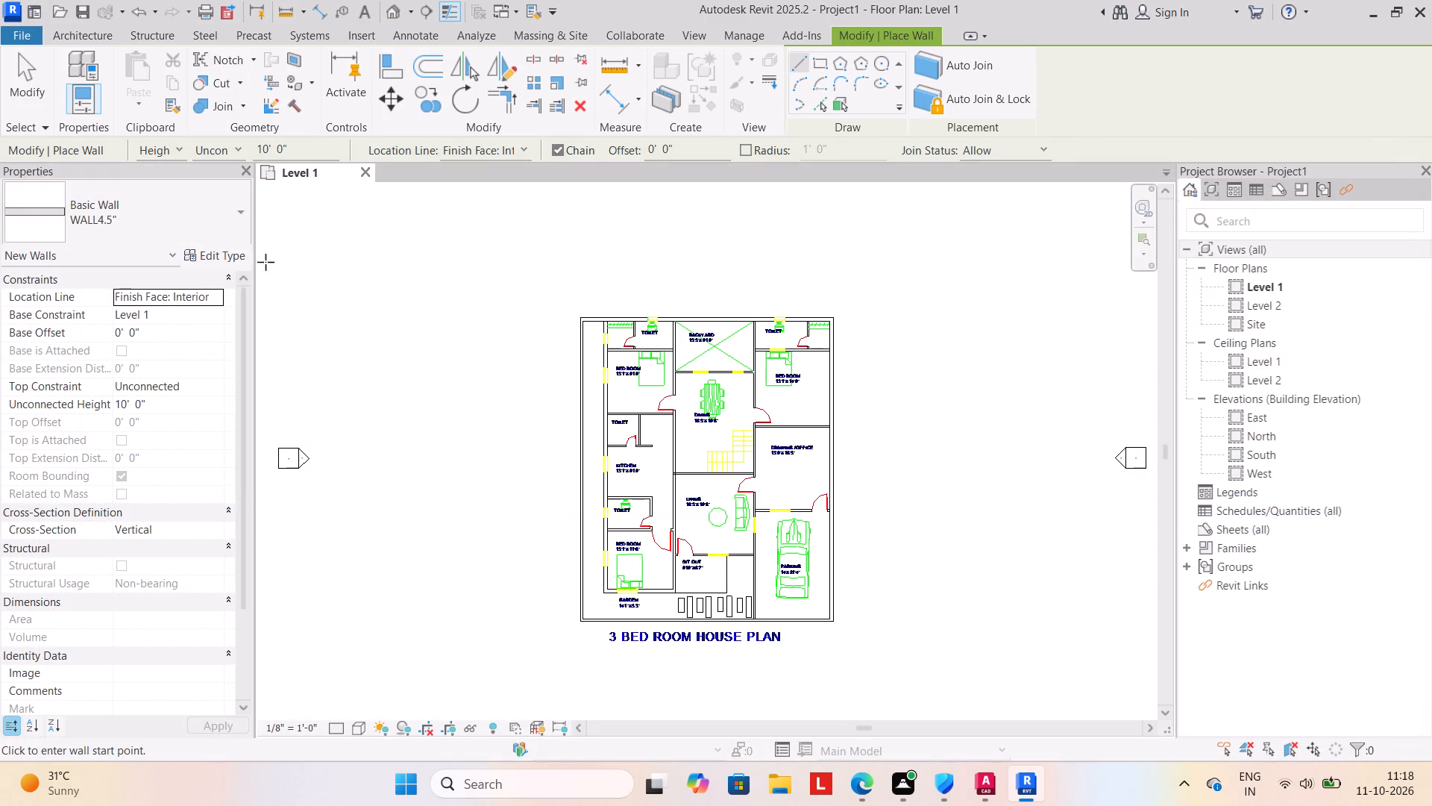
left_click(237, 208)
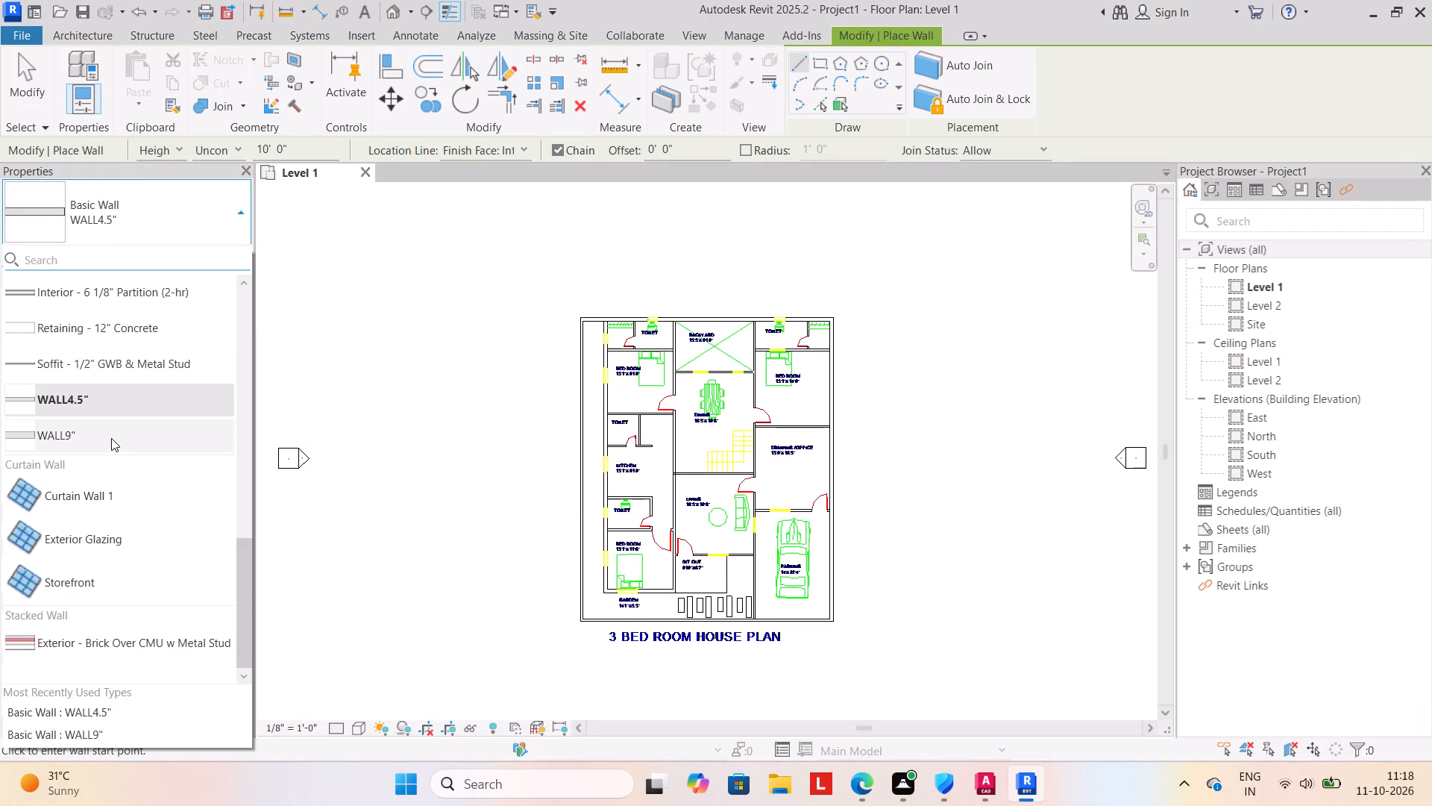
left_click(109, 441)
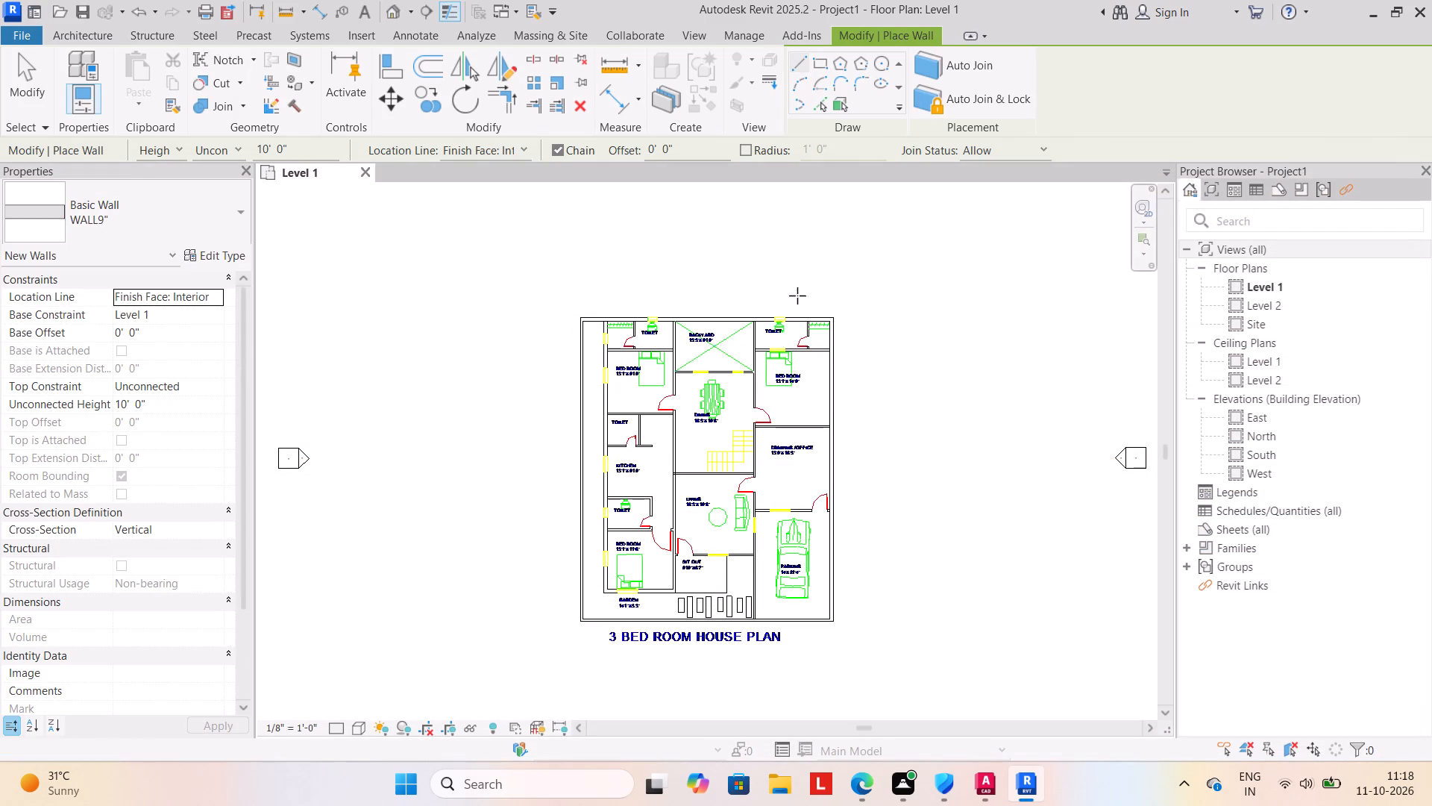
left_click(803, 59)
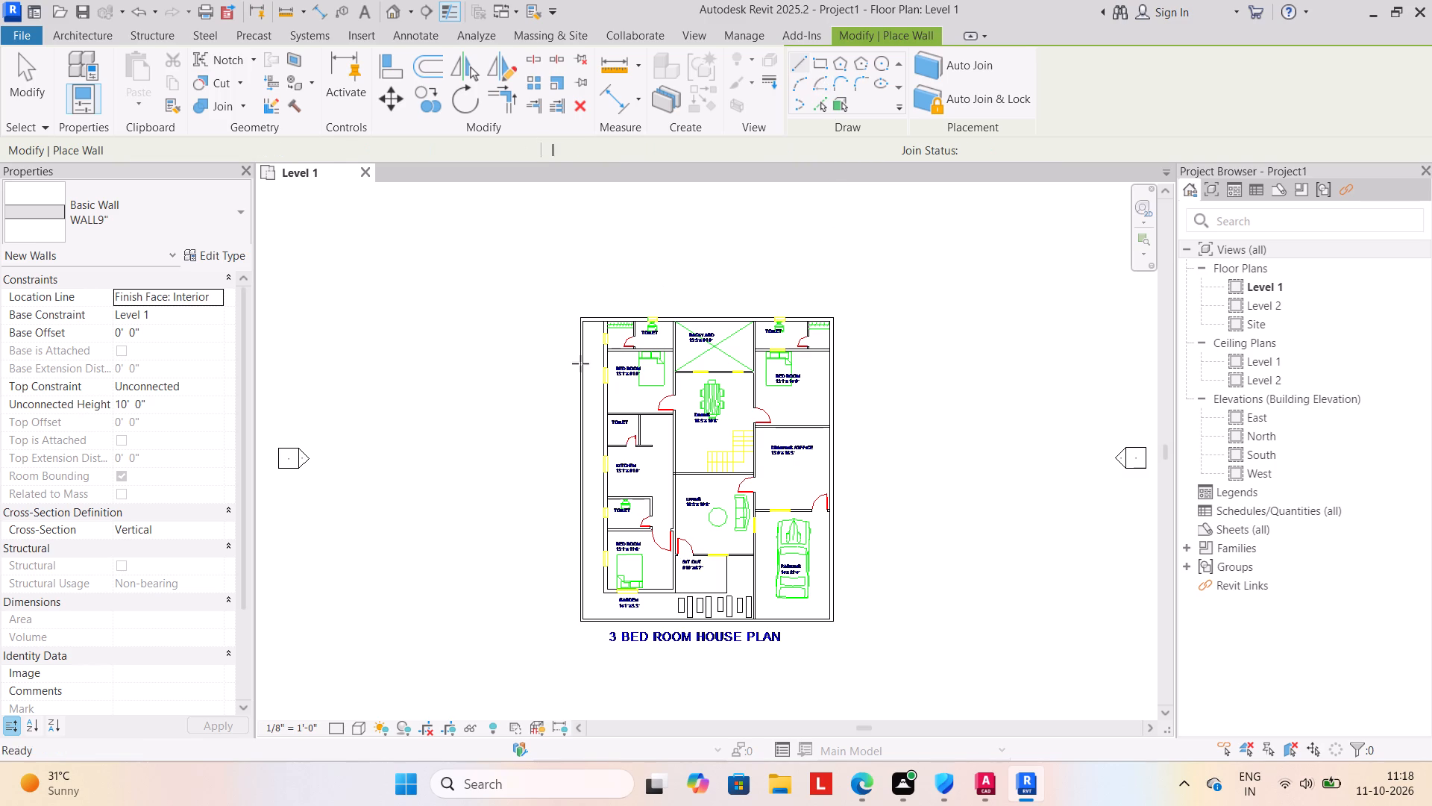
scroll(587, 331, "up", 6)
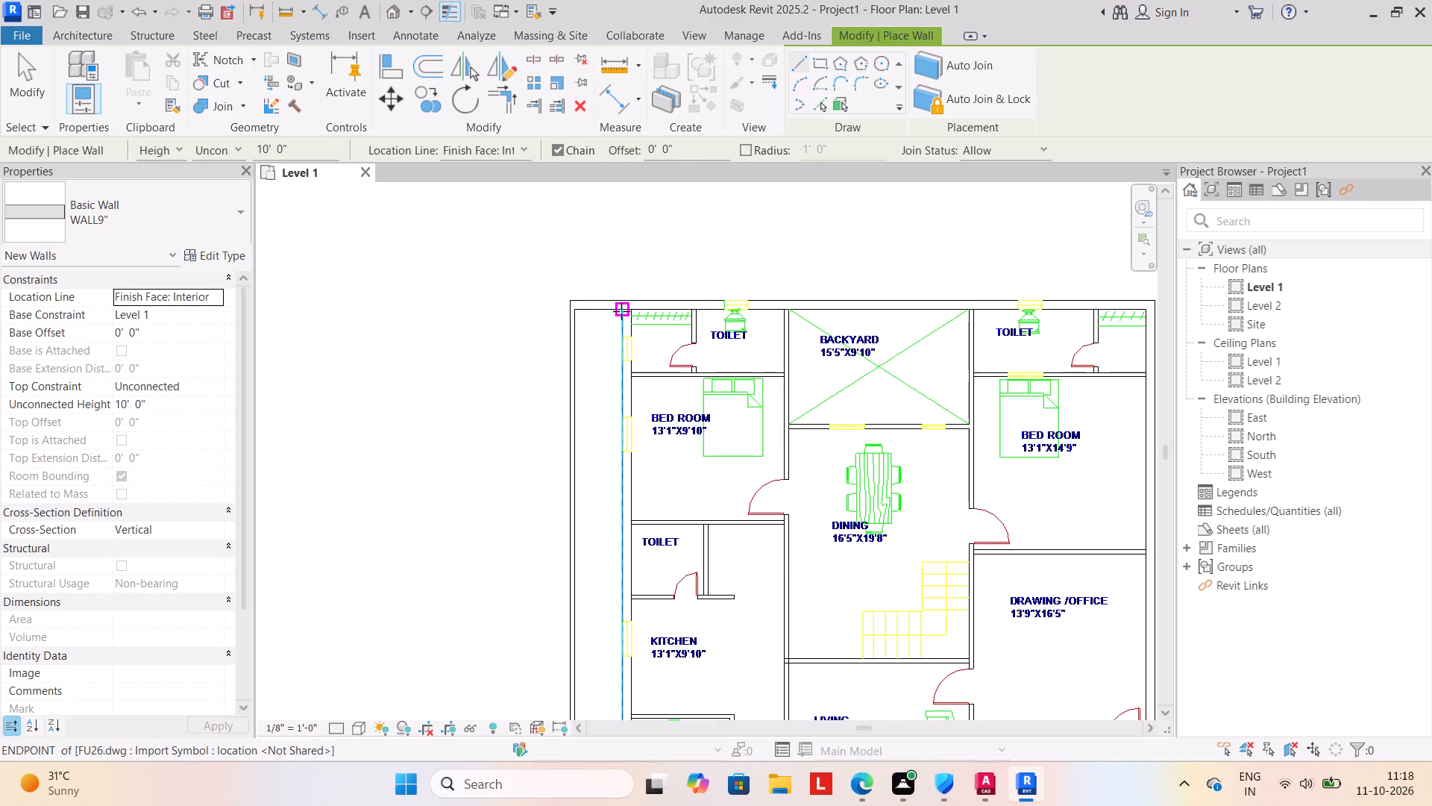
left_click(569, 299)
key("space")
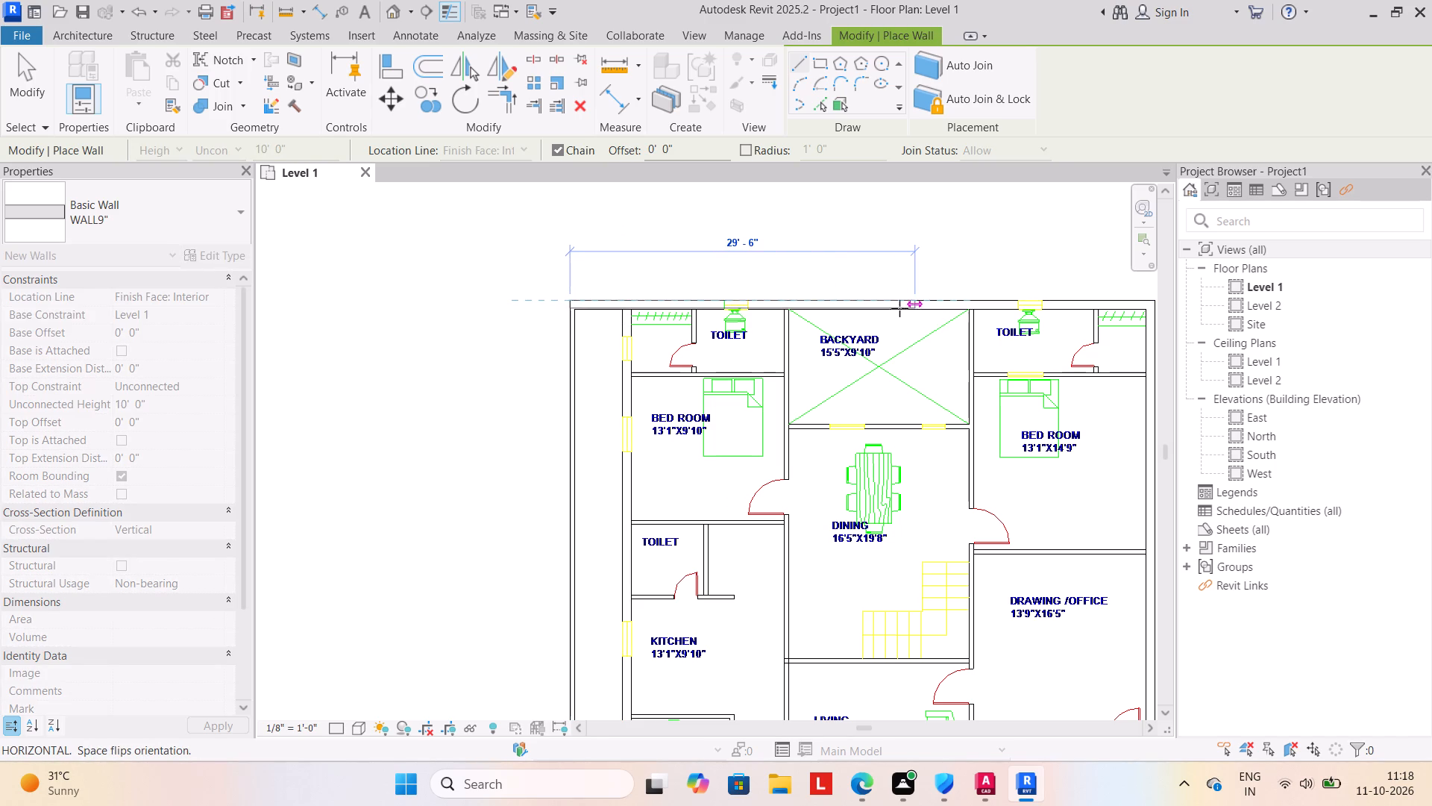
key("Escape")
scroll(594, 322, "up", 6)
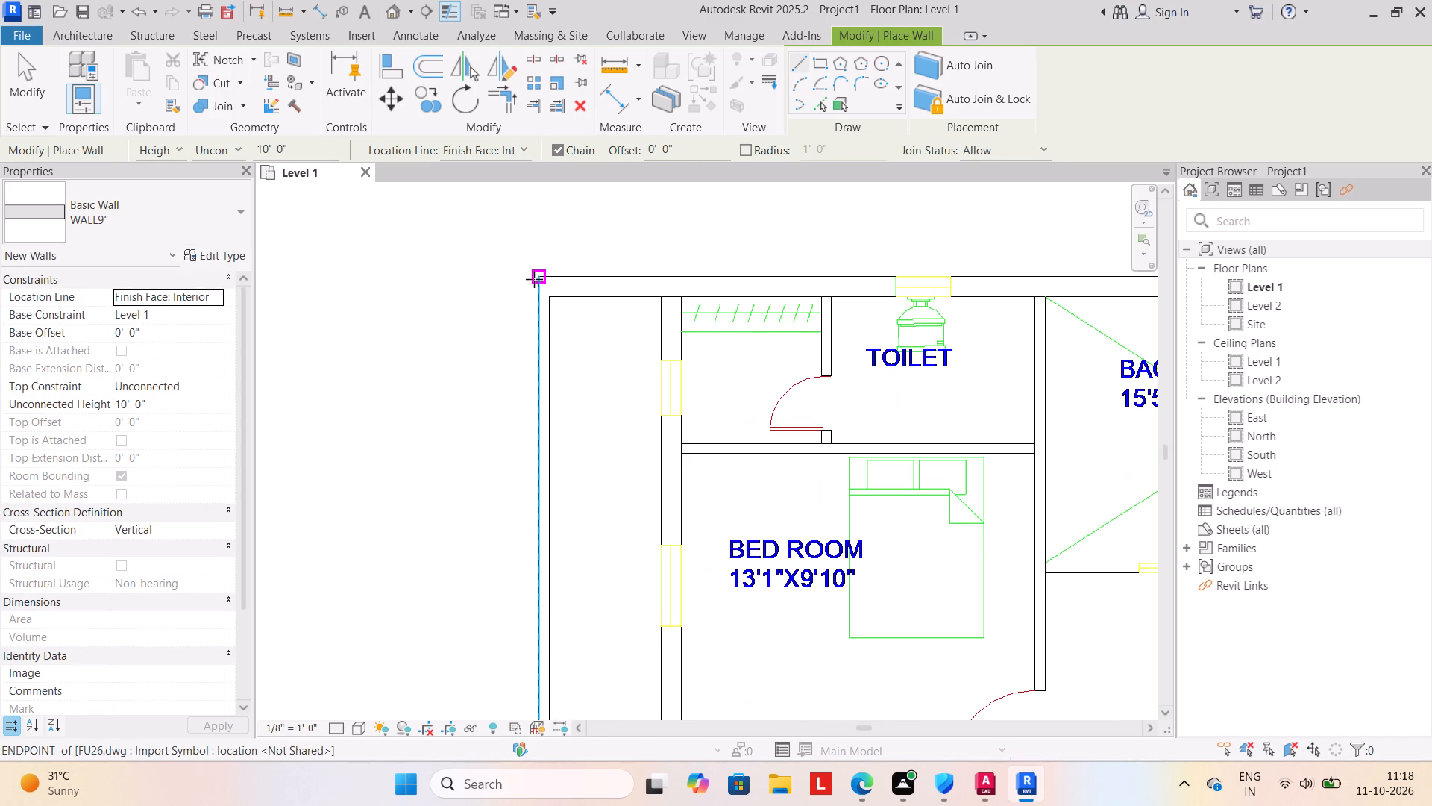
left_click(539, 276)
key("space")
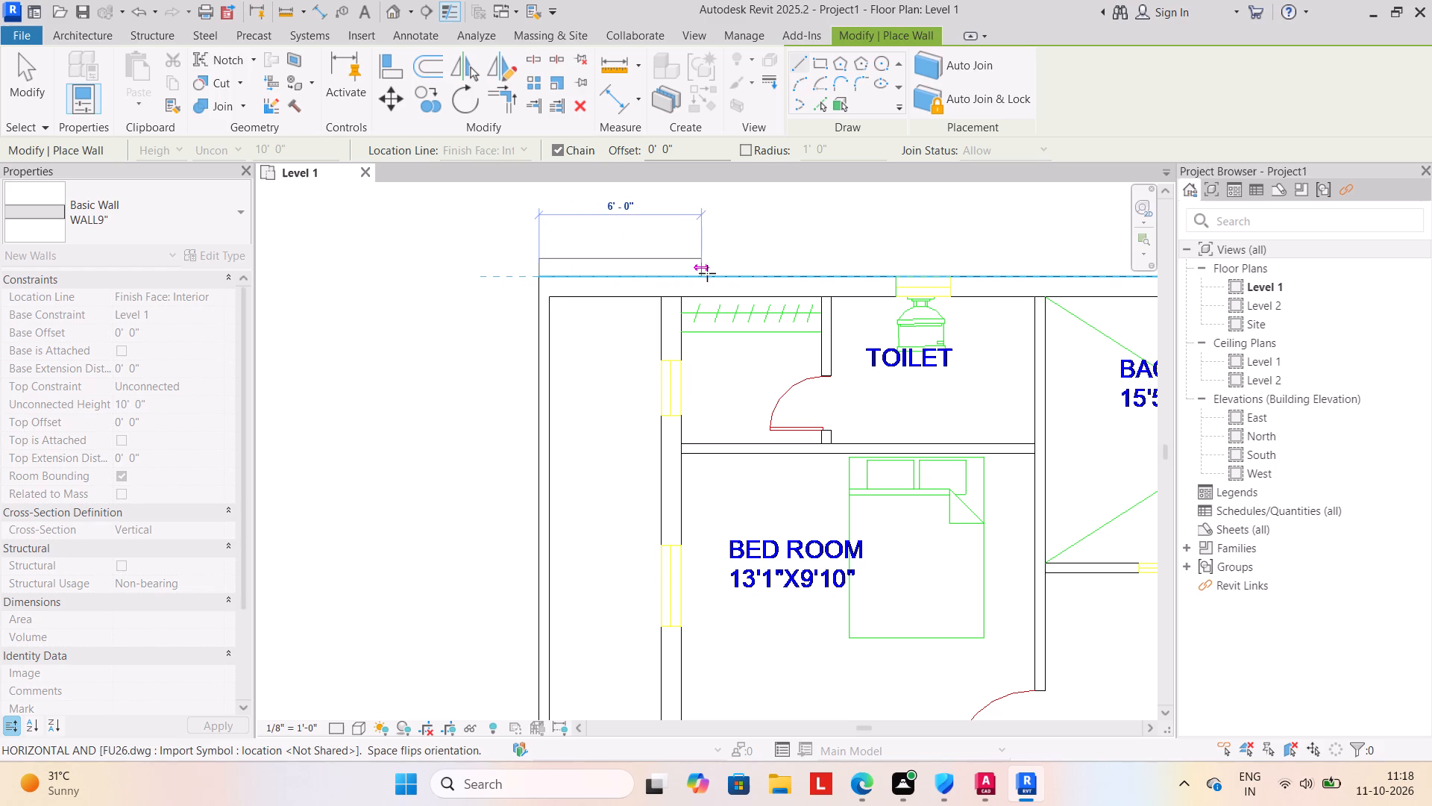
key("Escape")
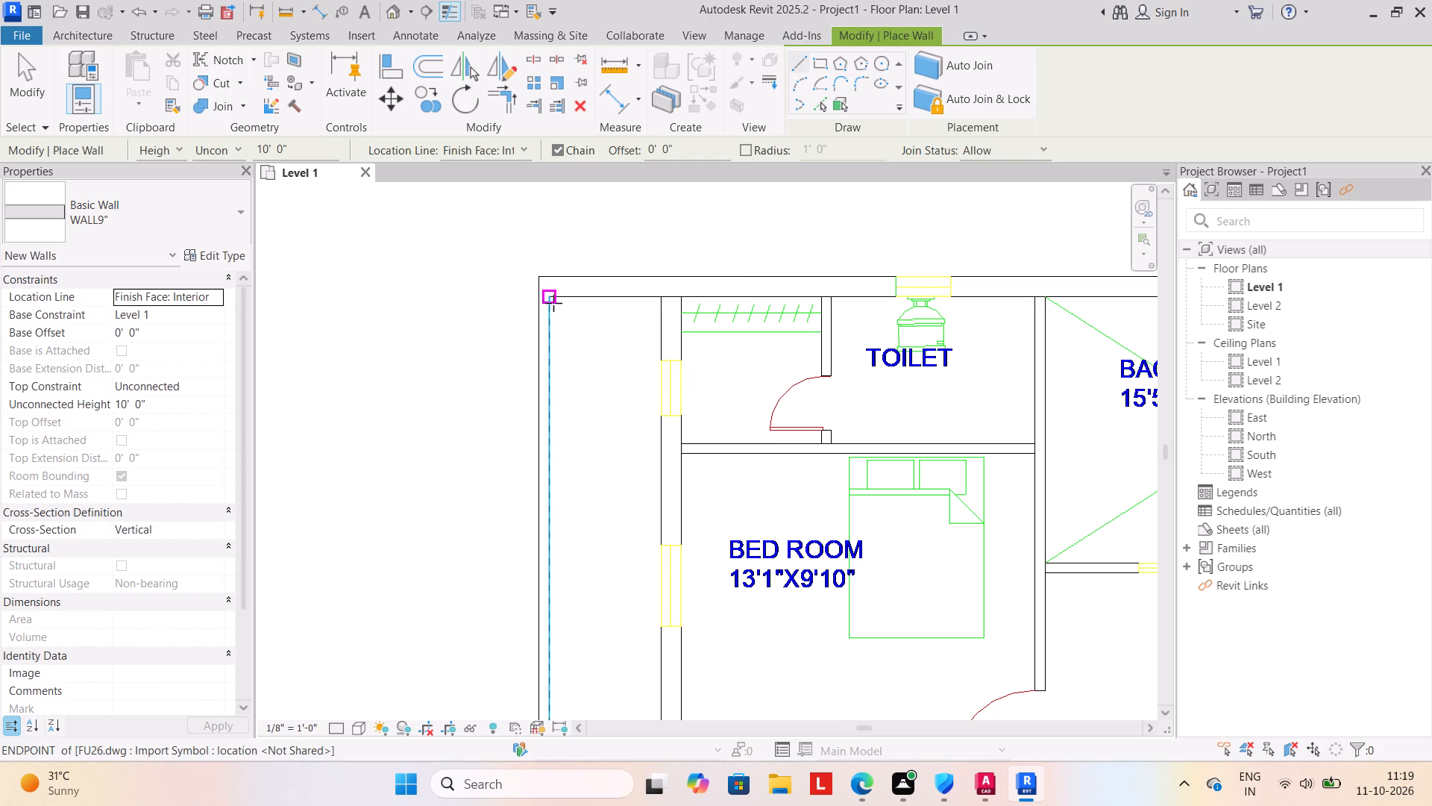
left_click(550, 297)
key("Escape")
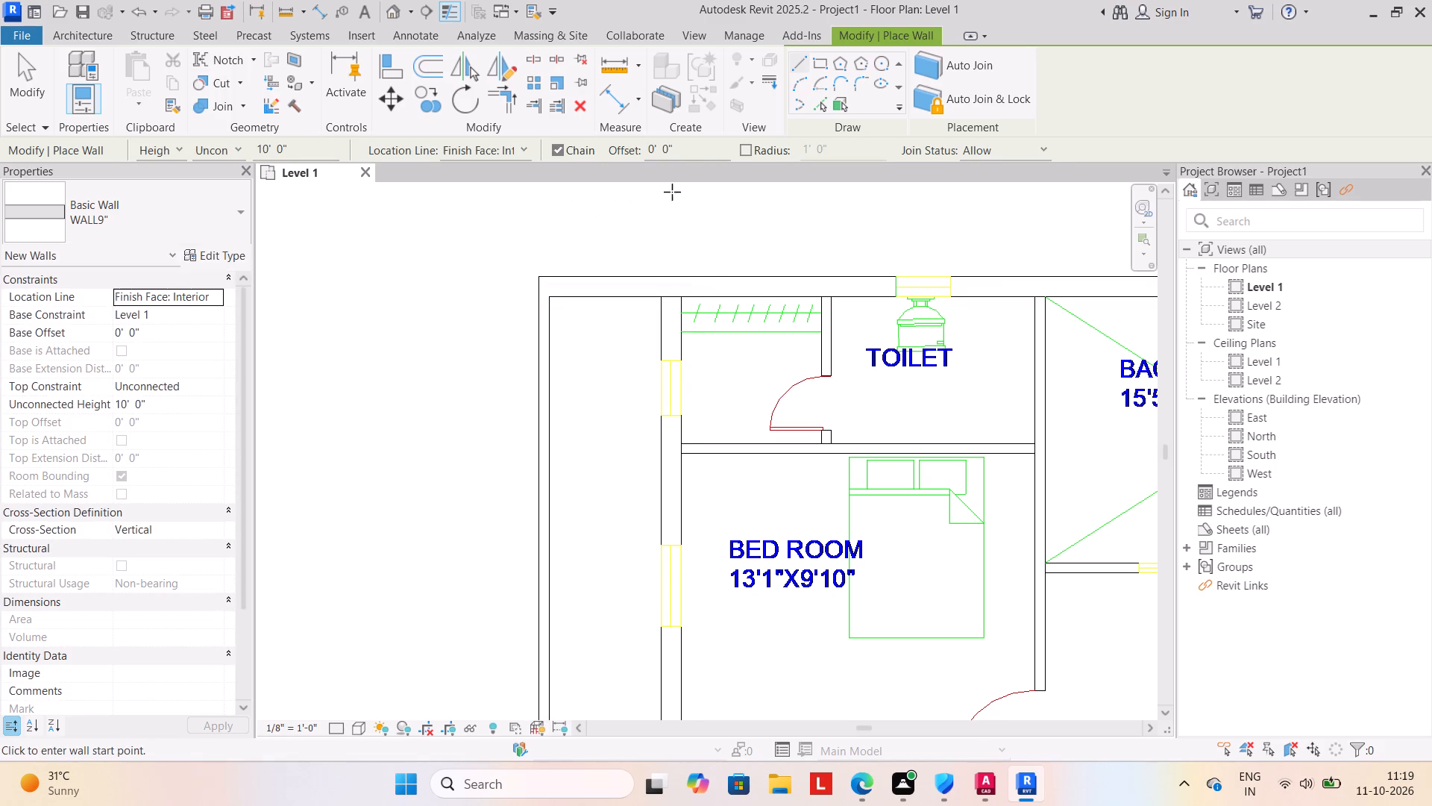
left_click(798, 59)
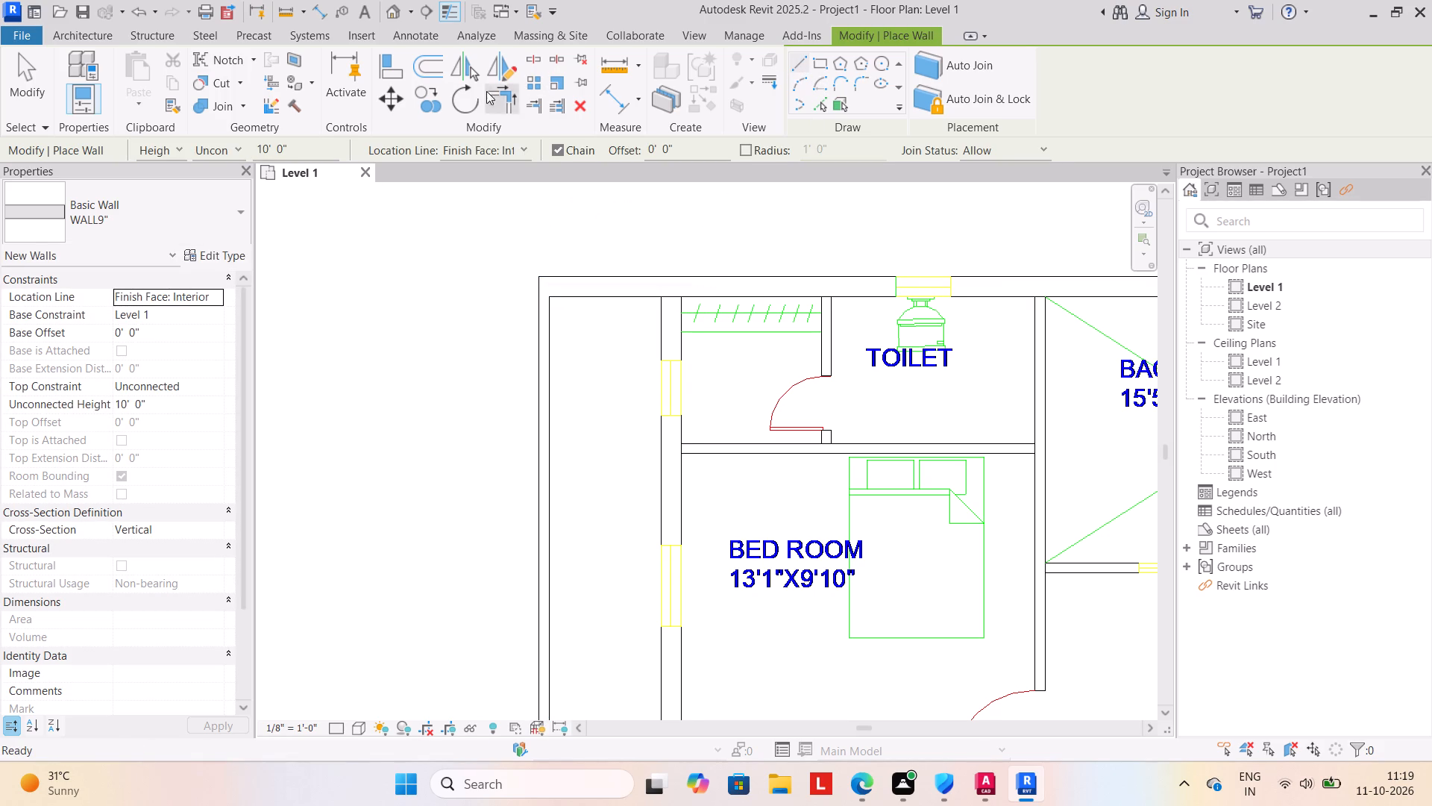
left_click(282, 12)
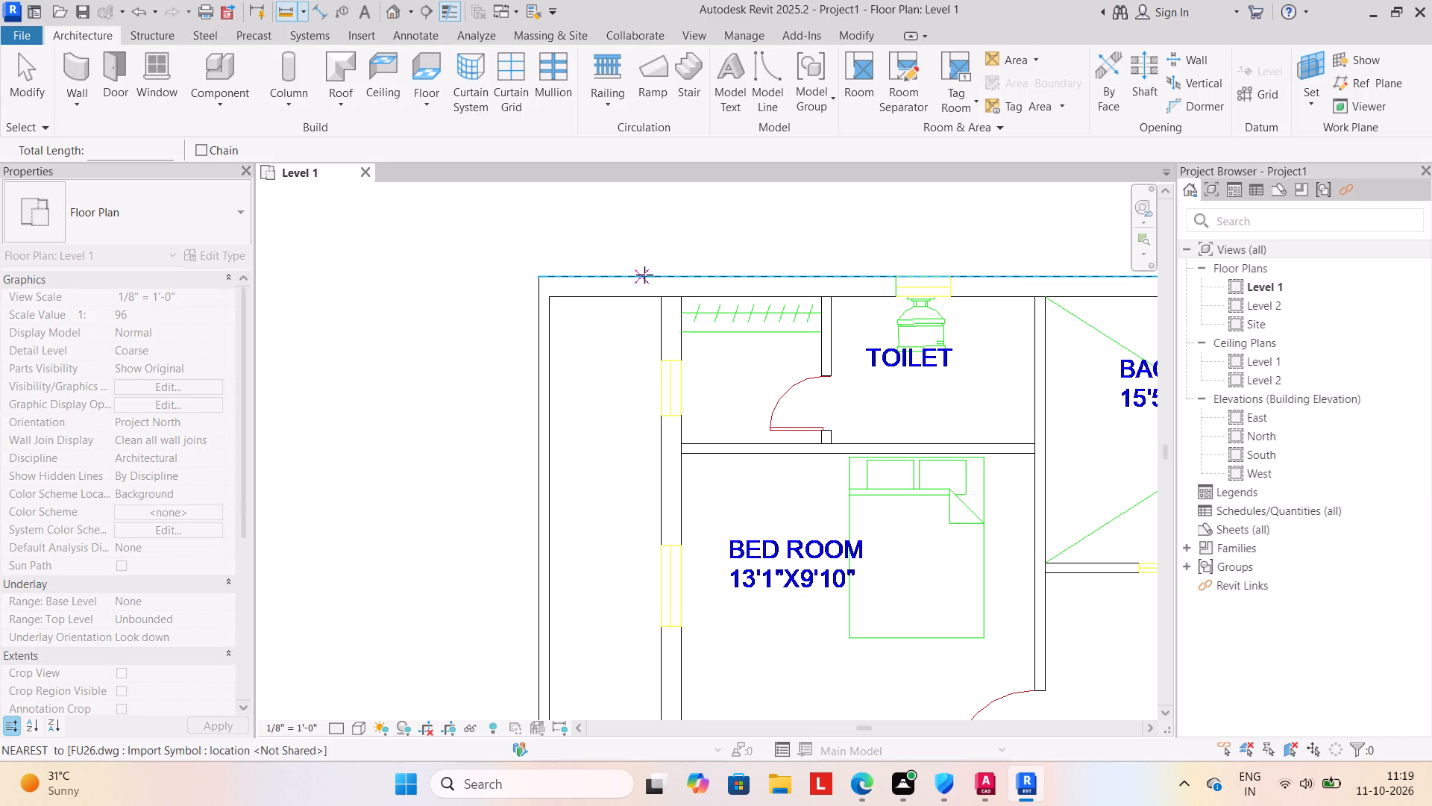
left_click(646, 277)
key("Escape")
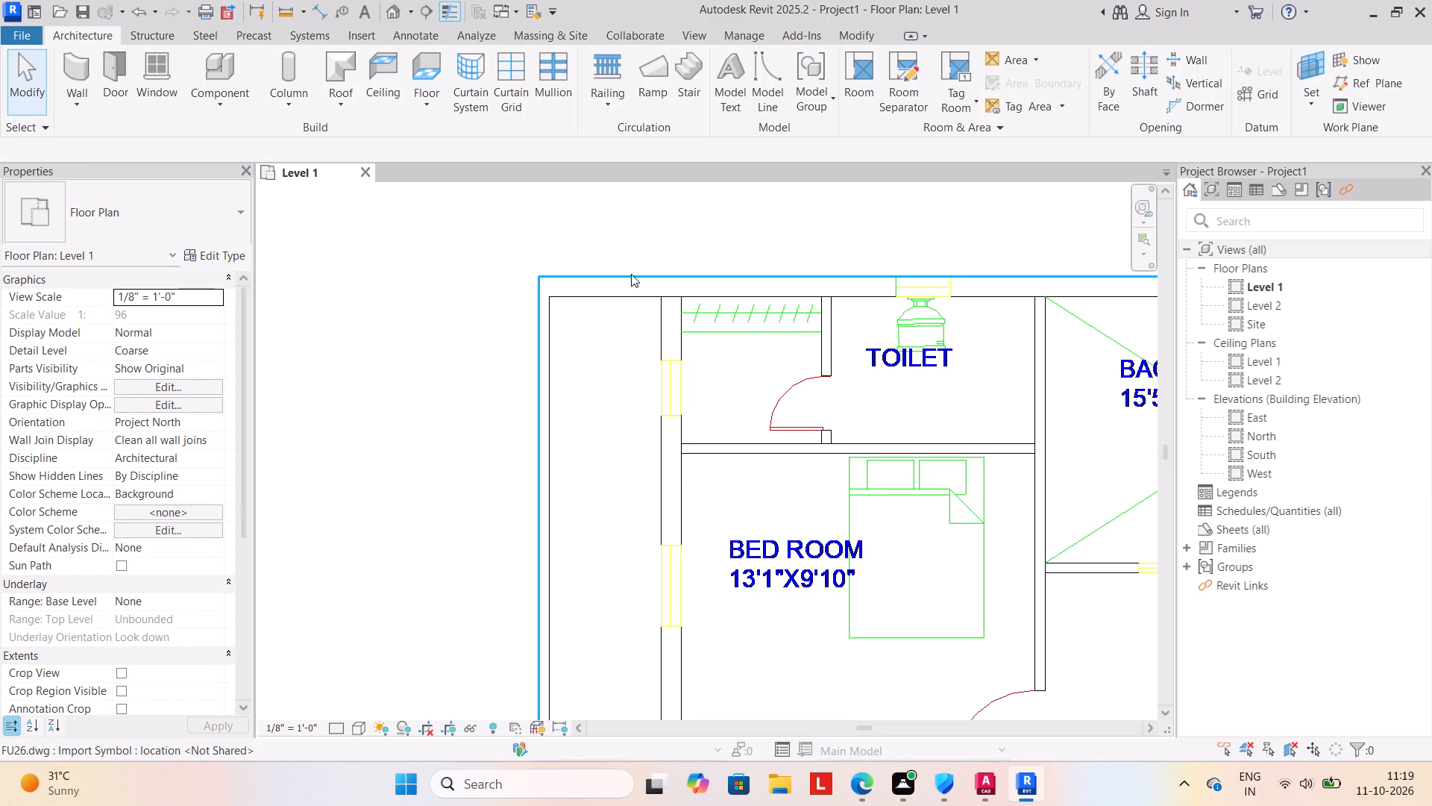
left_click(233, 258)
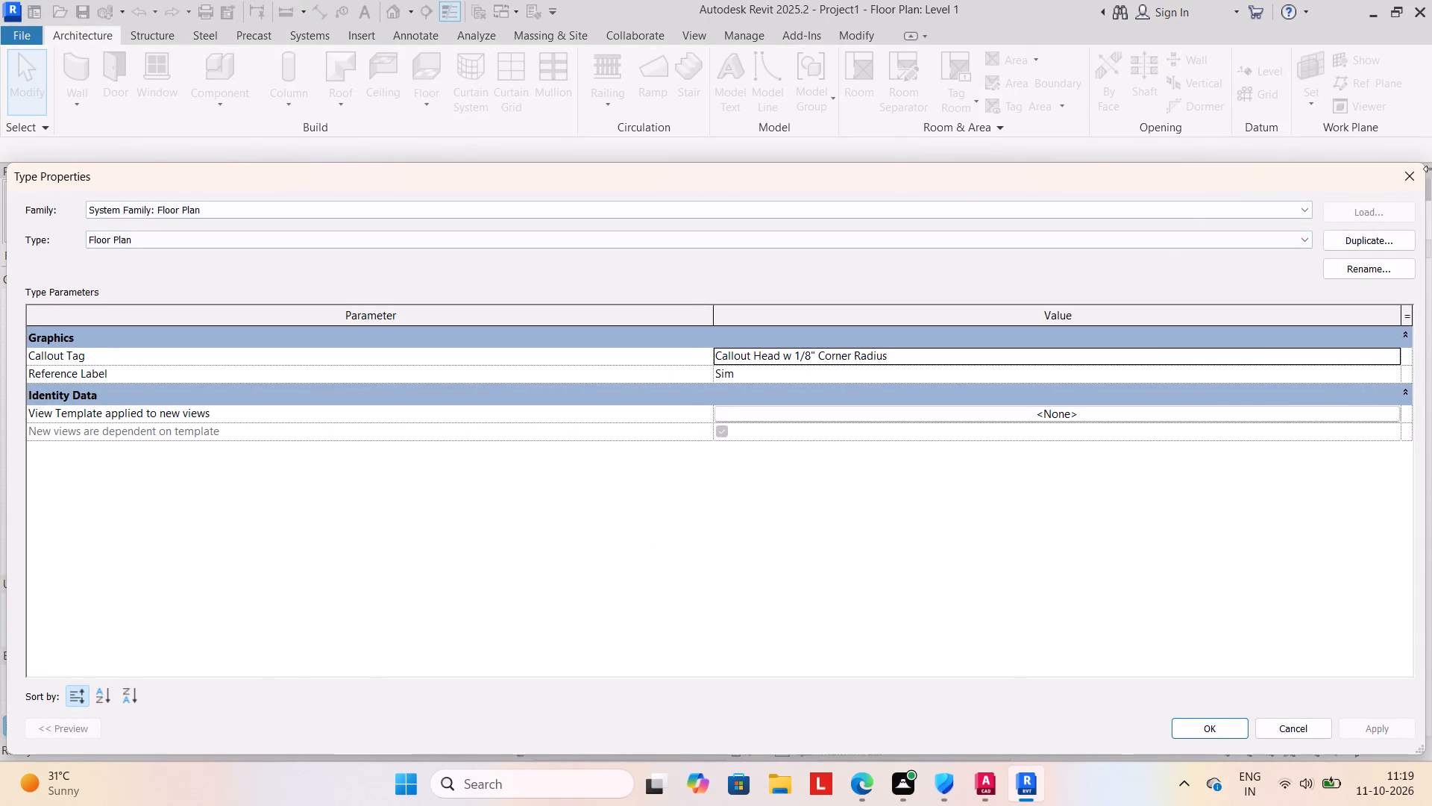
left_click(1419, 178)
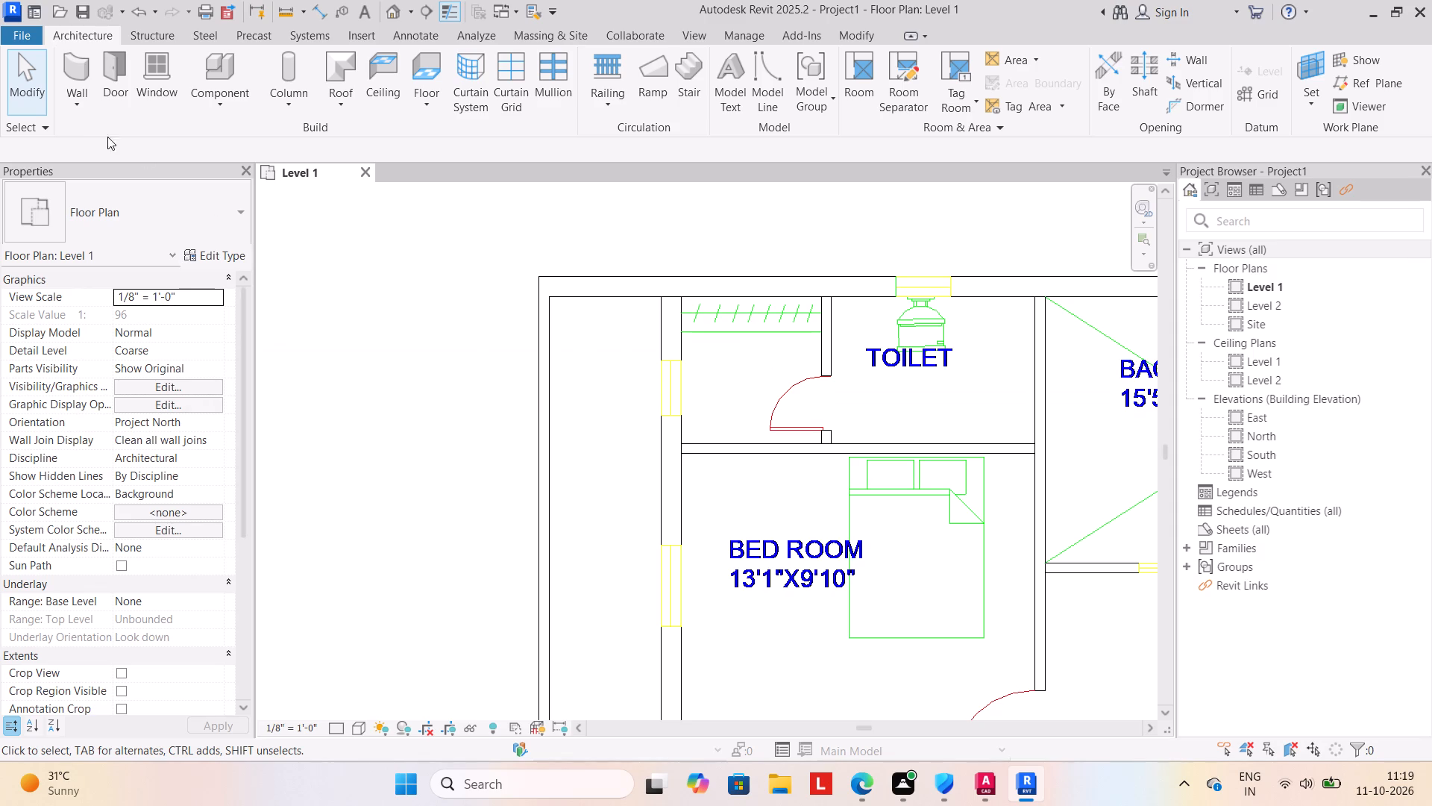
Draw a WALL9" architectural wall about 49'-7 1/2" long along the plan's north edge, from the inner northwest corner to the east edge.
left_click(78, 110)
left_click(108, 139)
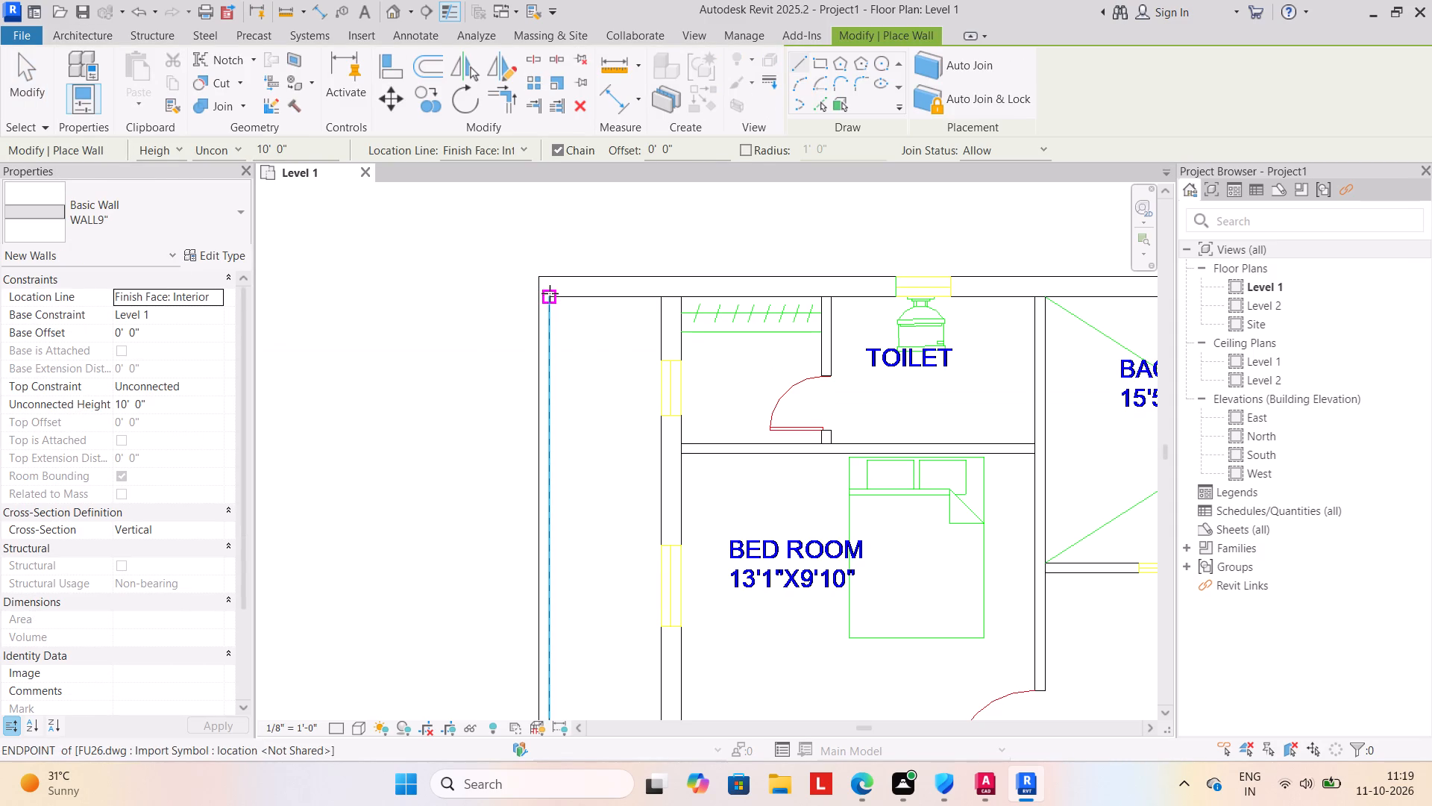
left_click_drag(549, 295, 556, 296)
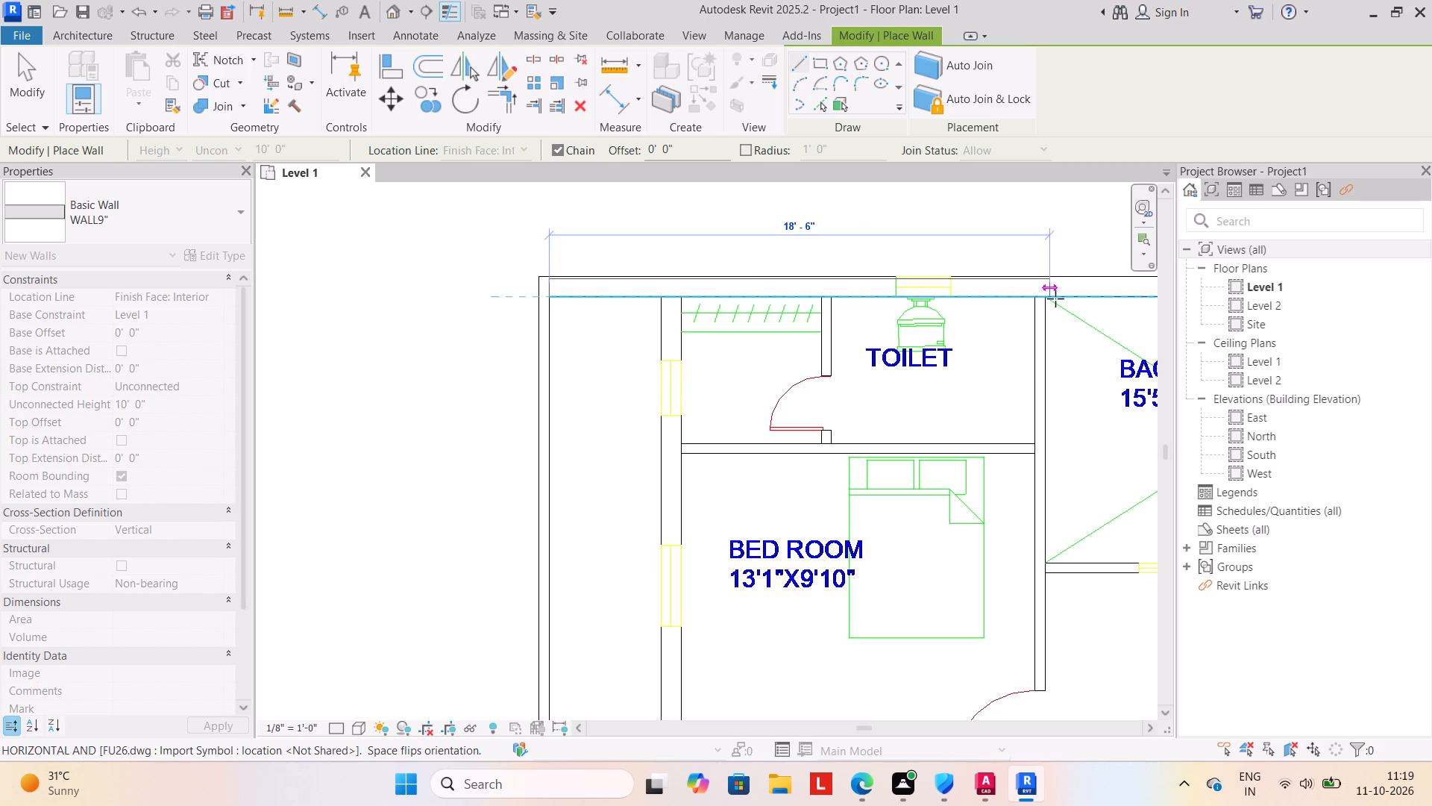
scroll(1073, 302, "down", 1)
middle_click_drag(1073, 302, 1021, 304)
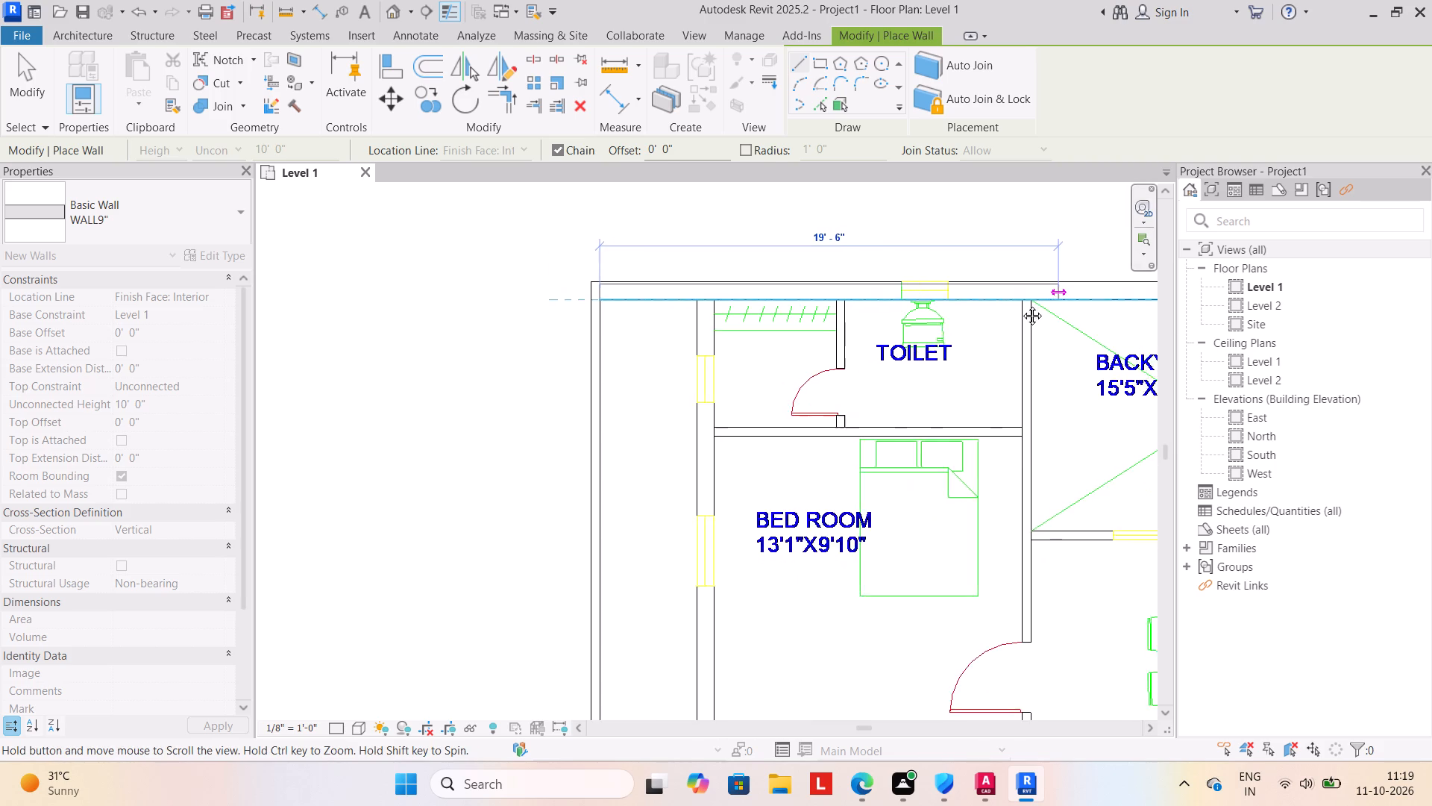
middle_click_drag(1021, 304, 756, 303)
scroll(1044, 307, "down", 1)
middle_click_drag(1041, 309, 826, 315)
scroll(1071, 310, "down", 2)
middle_click_drag(1070, 310, 832, 310)
left_click(927, 304)
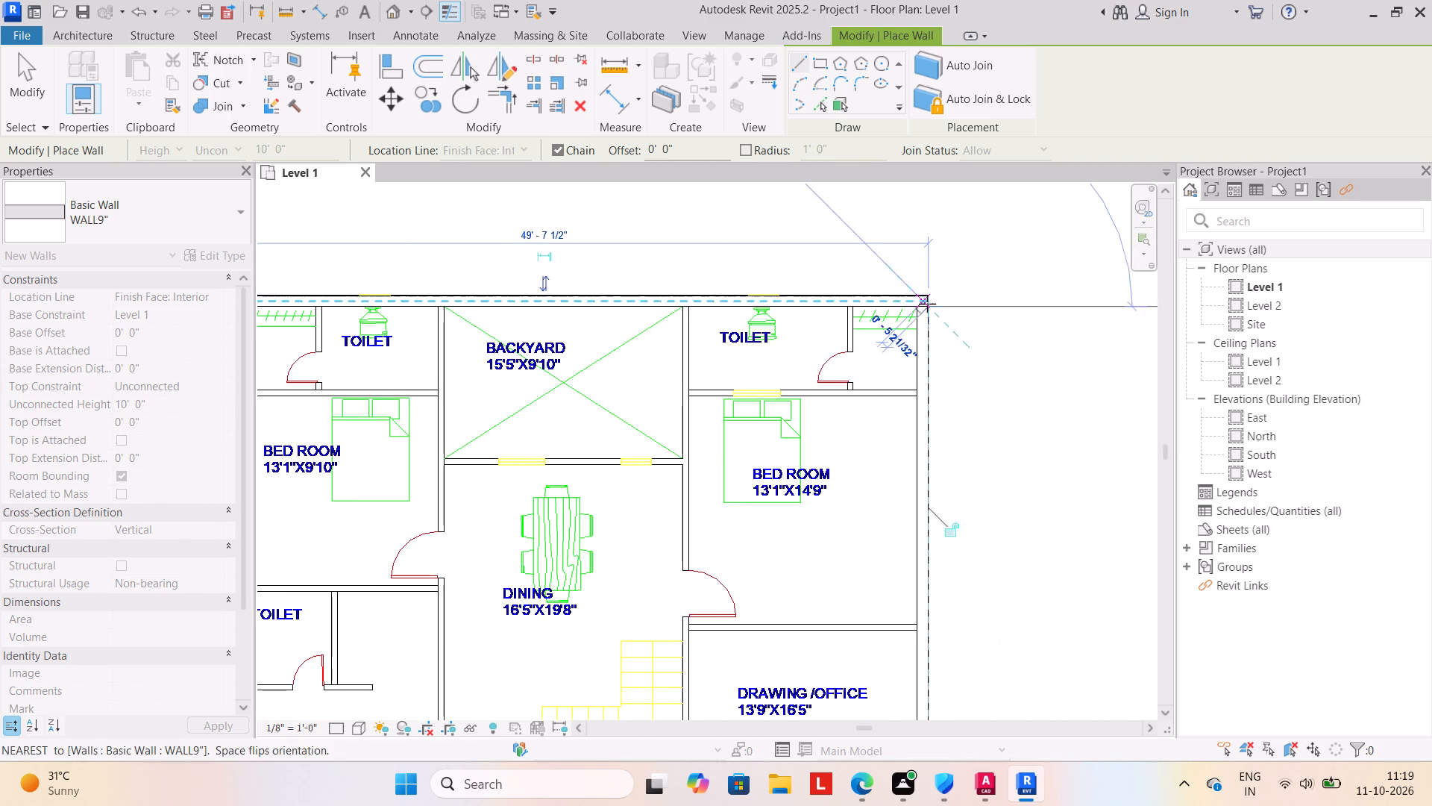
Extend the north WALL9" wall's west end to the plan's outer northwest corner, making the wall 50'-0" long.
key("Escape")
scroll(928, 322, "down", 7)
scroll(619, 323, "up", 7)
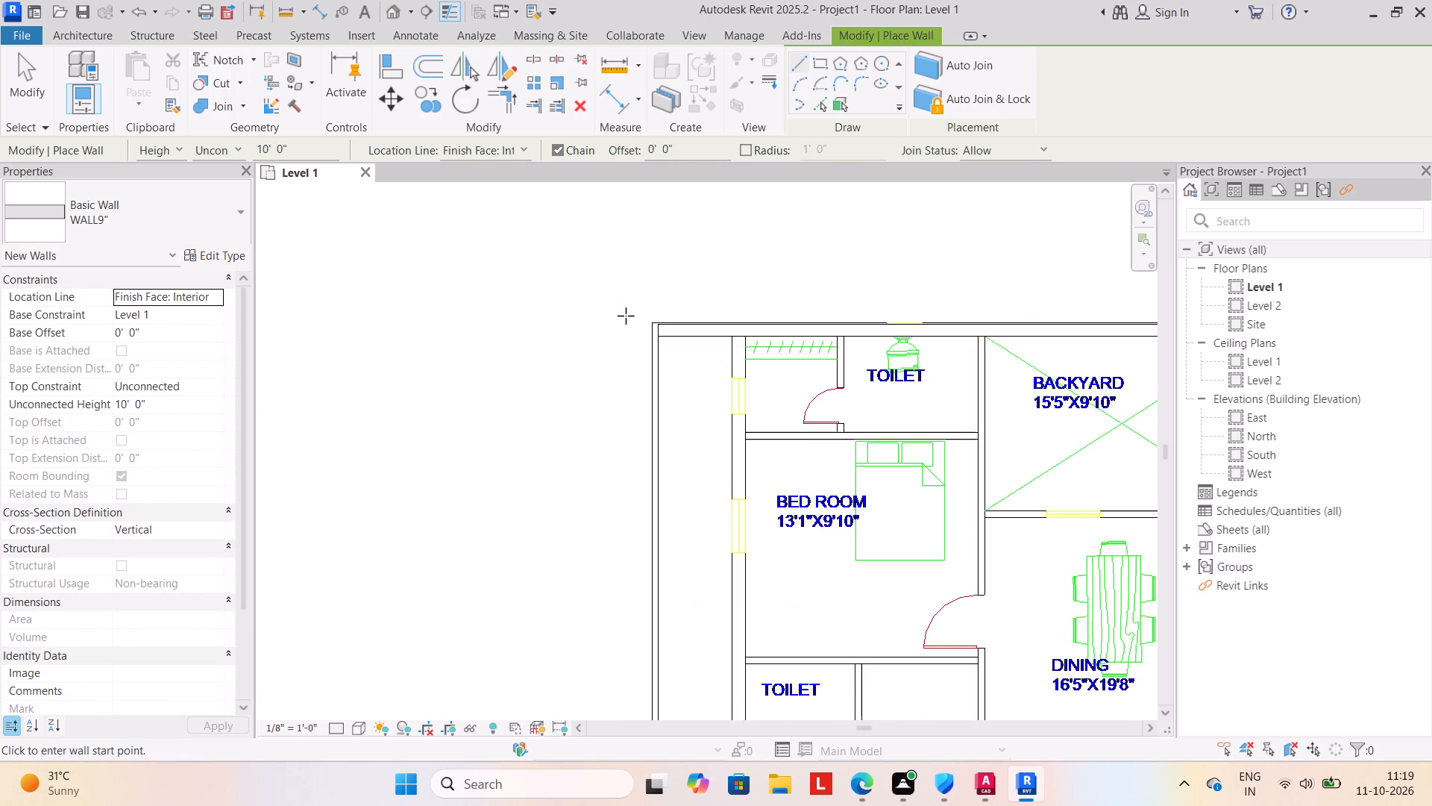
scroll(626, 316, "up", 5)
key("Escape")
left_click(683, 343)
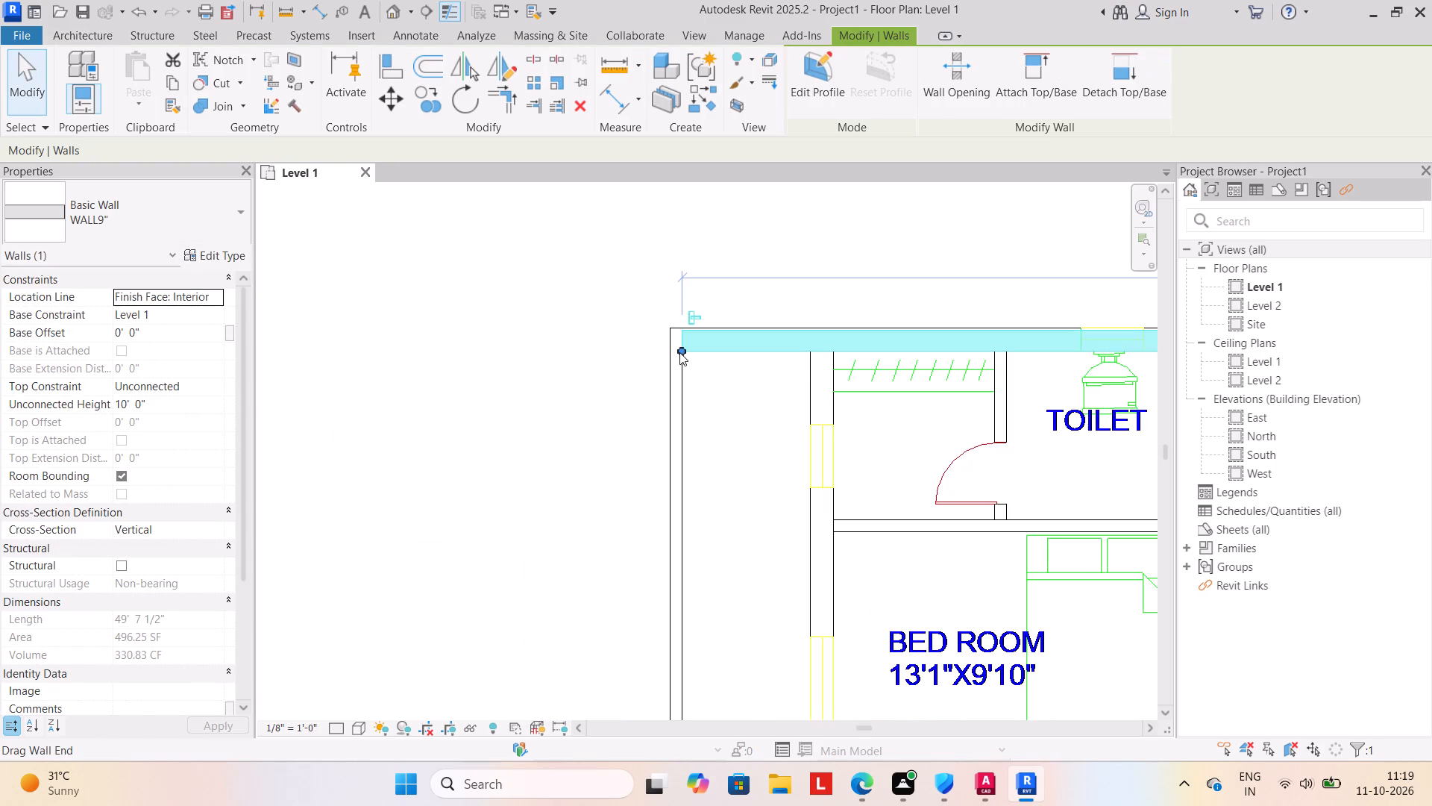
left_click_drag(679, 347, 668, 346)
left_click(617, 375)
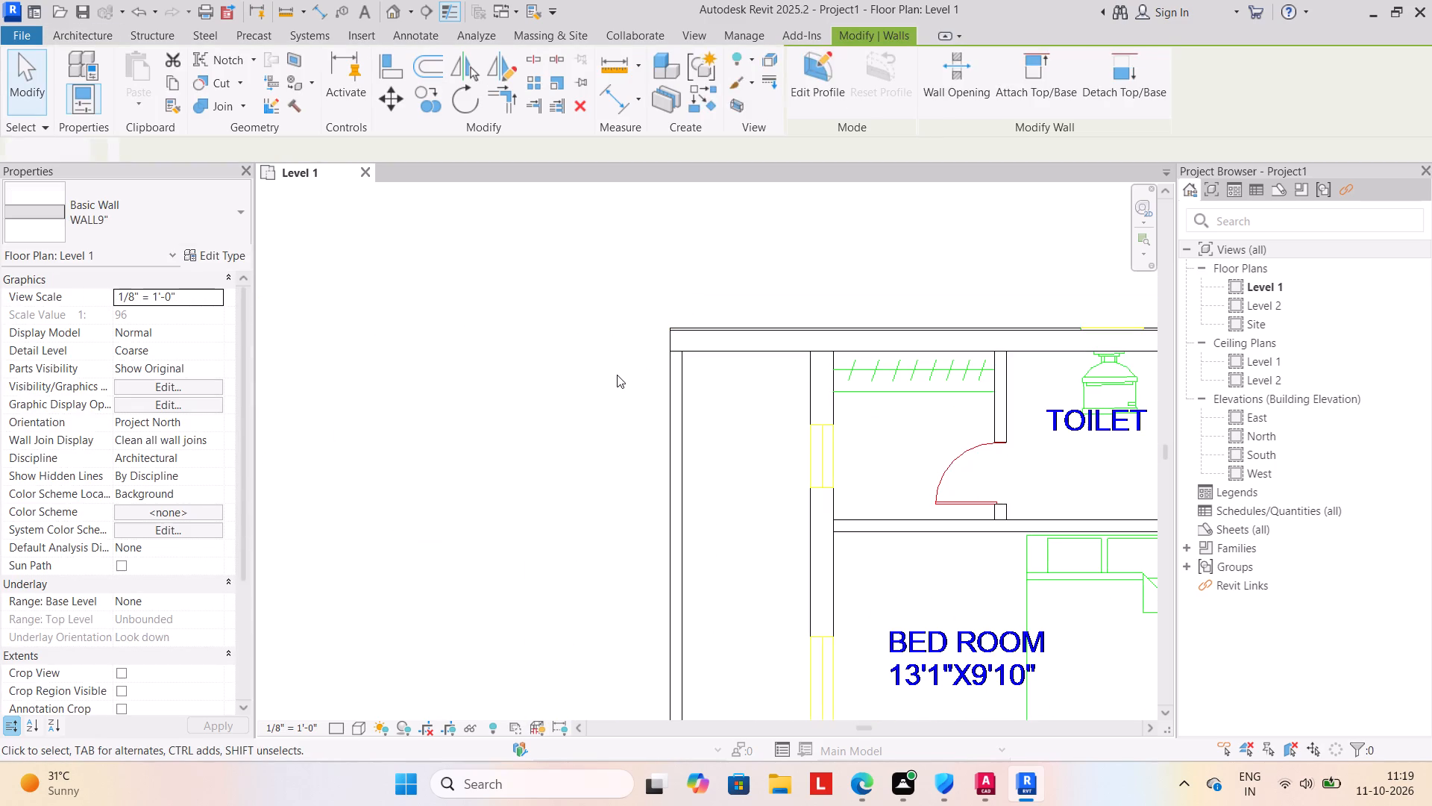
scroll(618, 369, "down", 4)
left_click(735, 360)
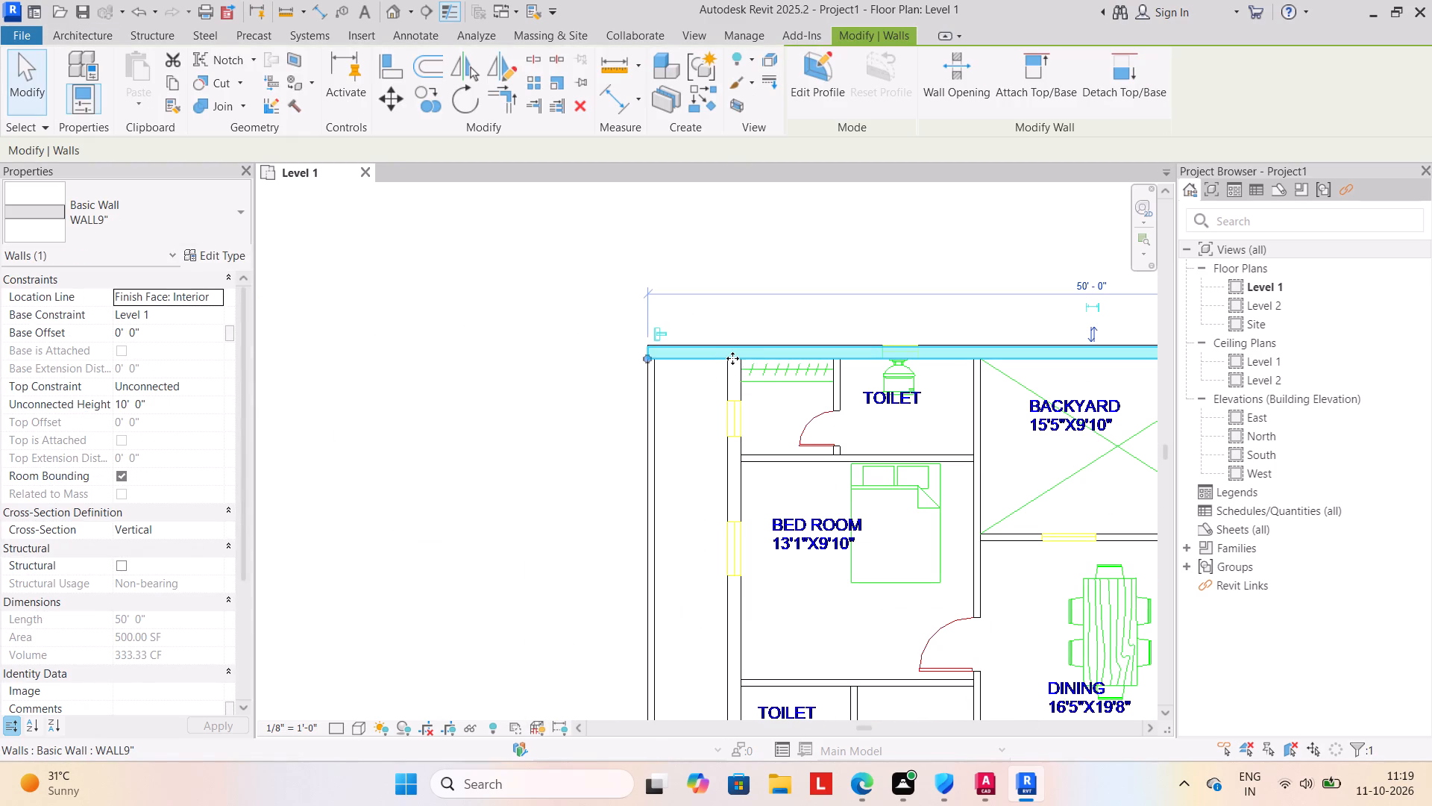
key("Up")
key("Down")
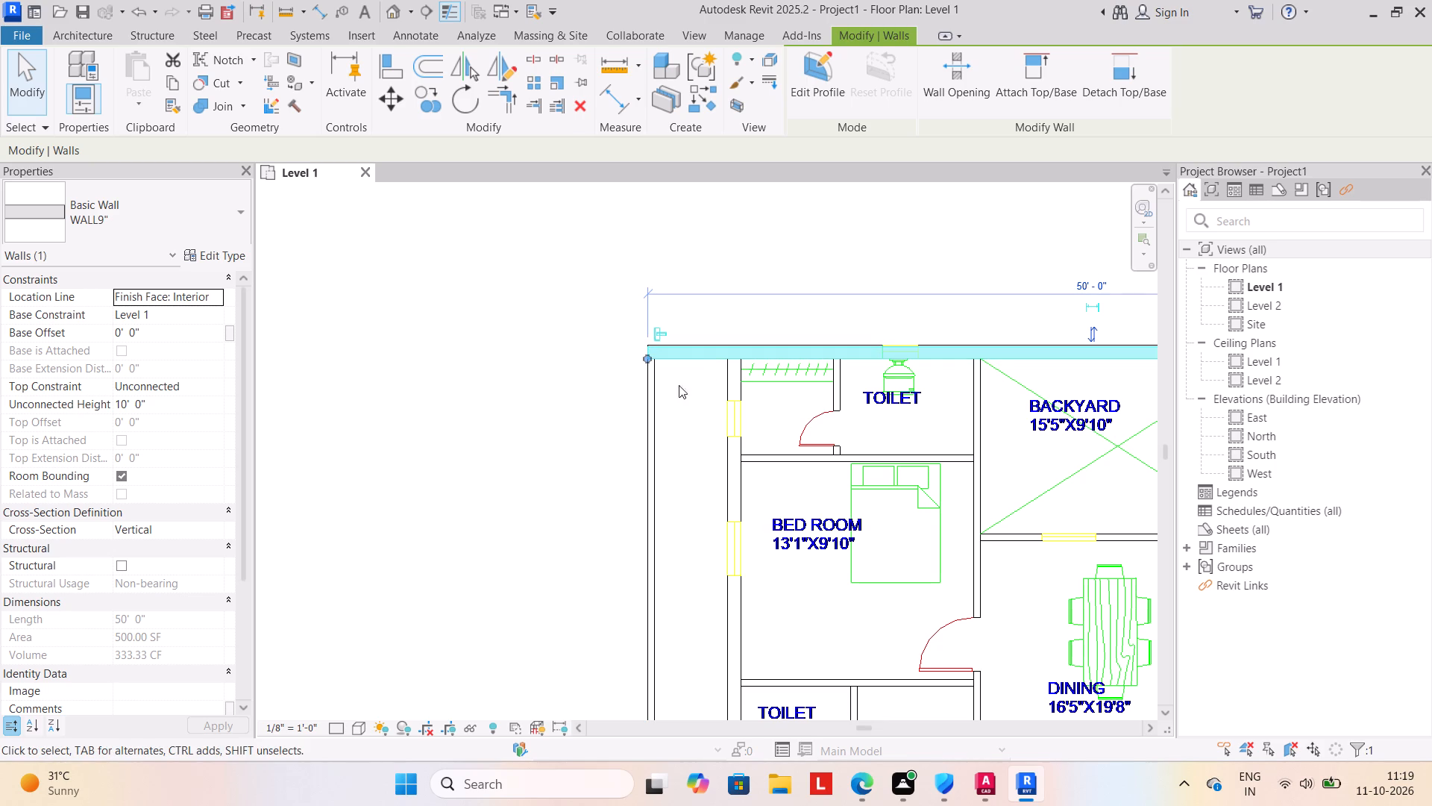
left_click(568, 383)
Start an architectural wall and duplicate the WALL9" type as a new wall type named 9".
scroll(566, 383, "down", 5)
middle_click_drag(568, 375, 508, 299)
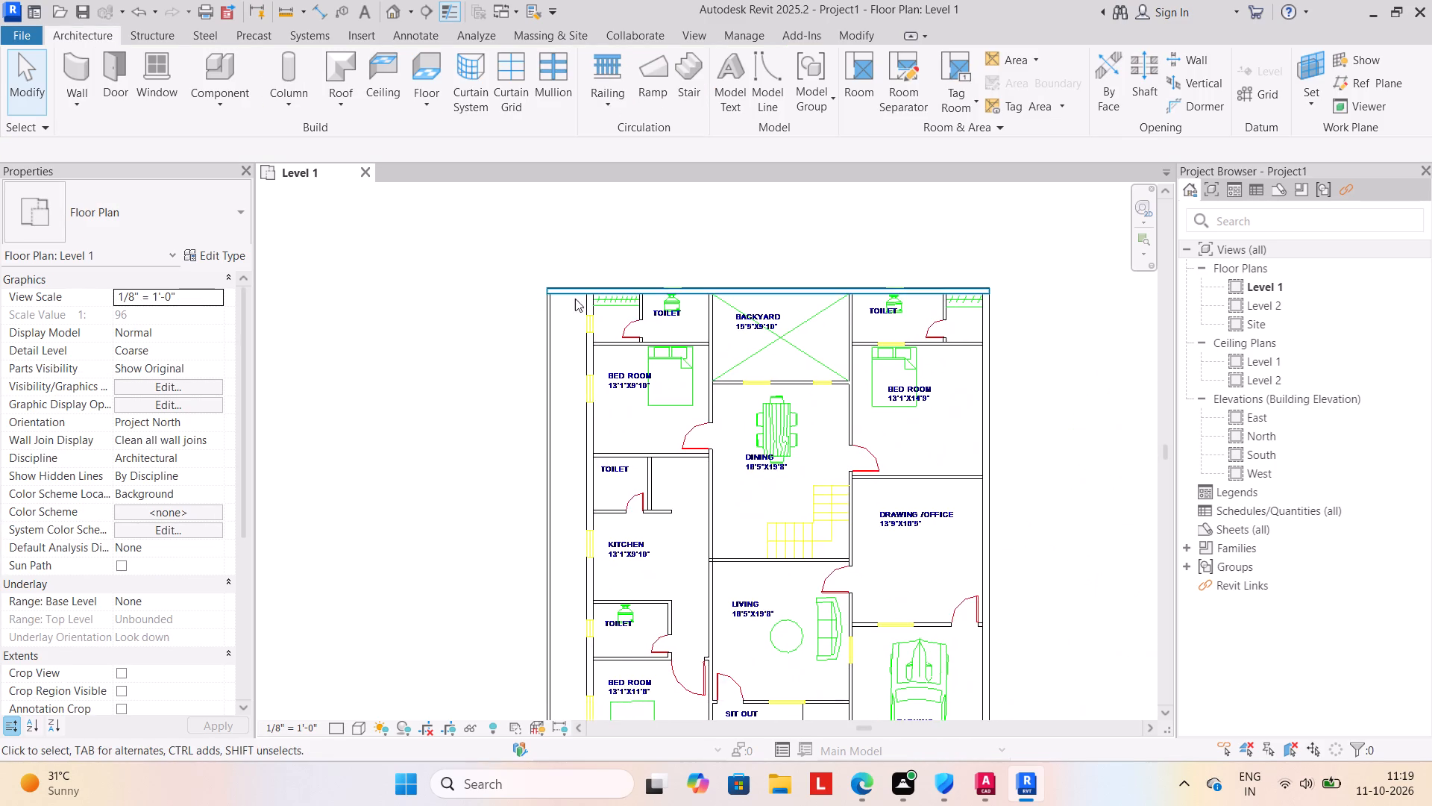
scroll(715, 287, "up", 5)
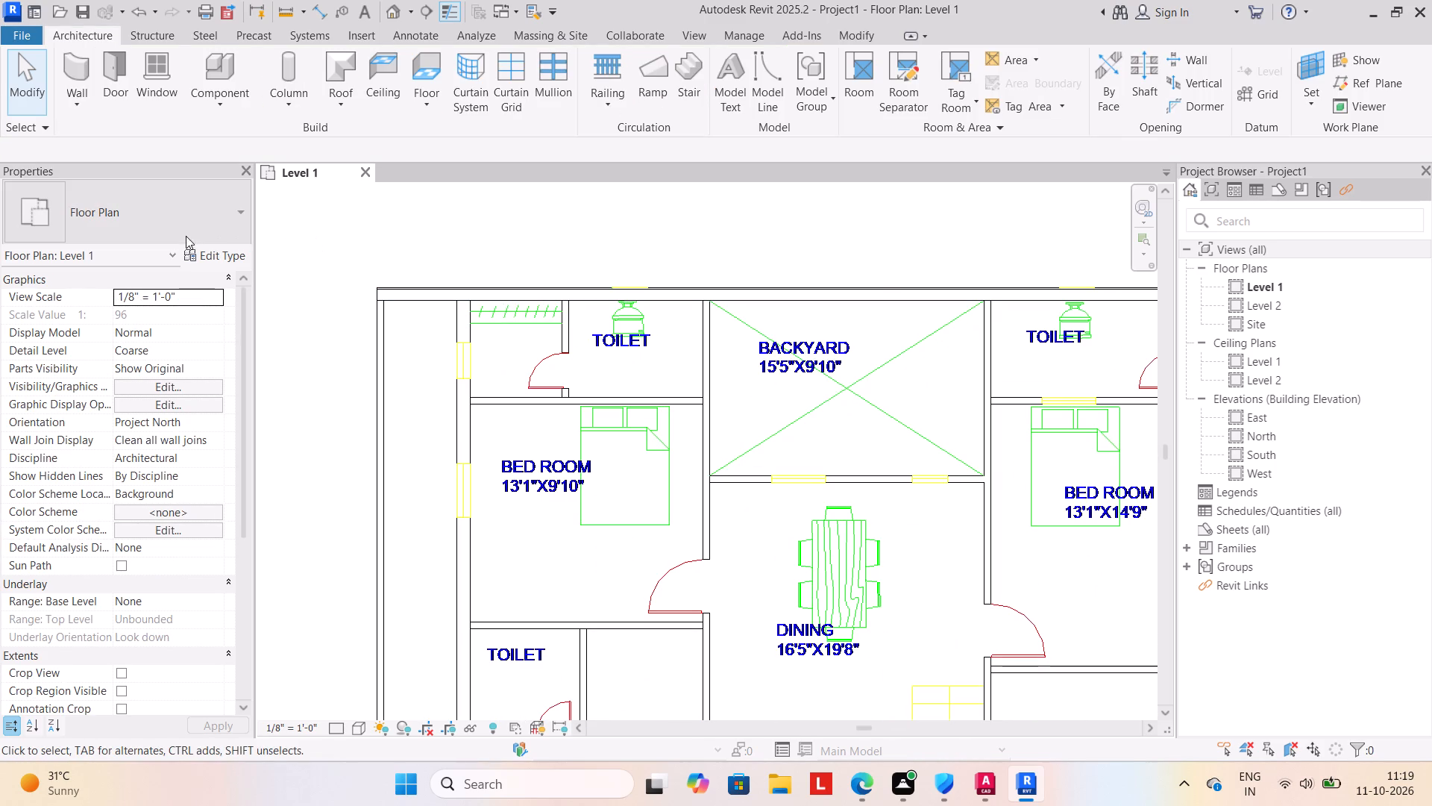
left_click(67, 96)
left_click(95, 132)
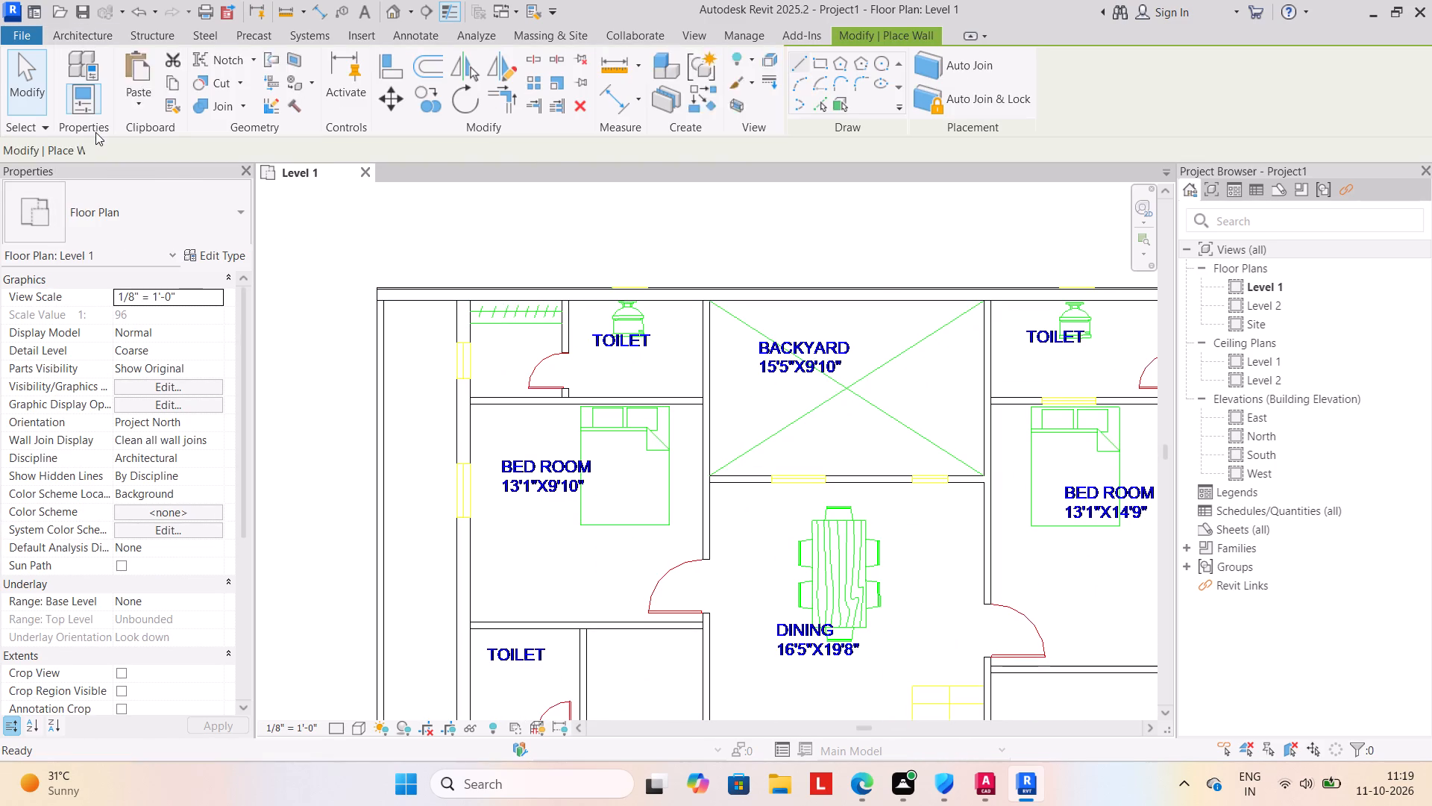
left_click(217, 254)
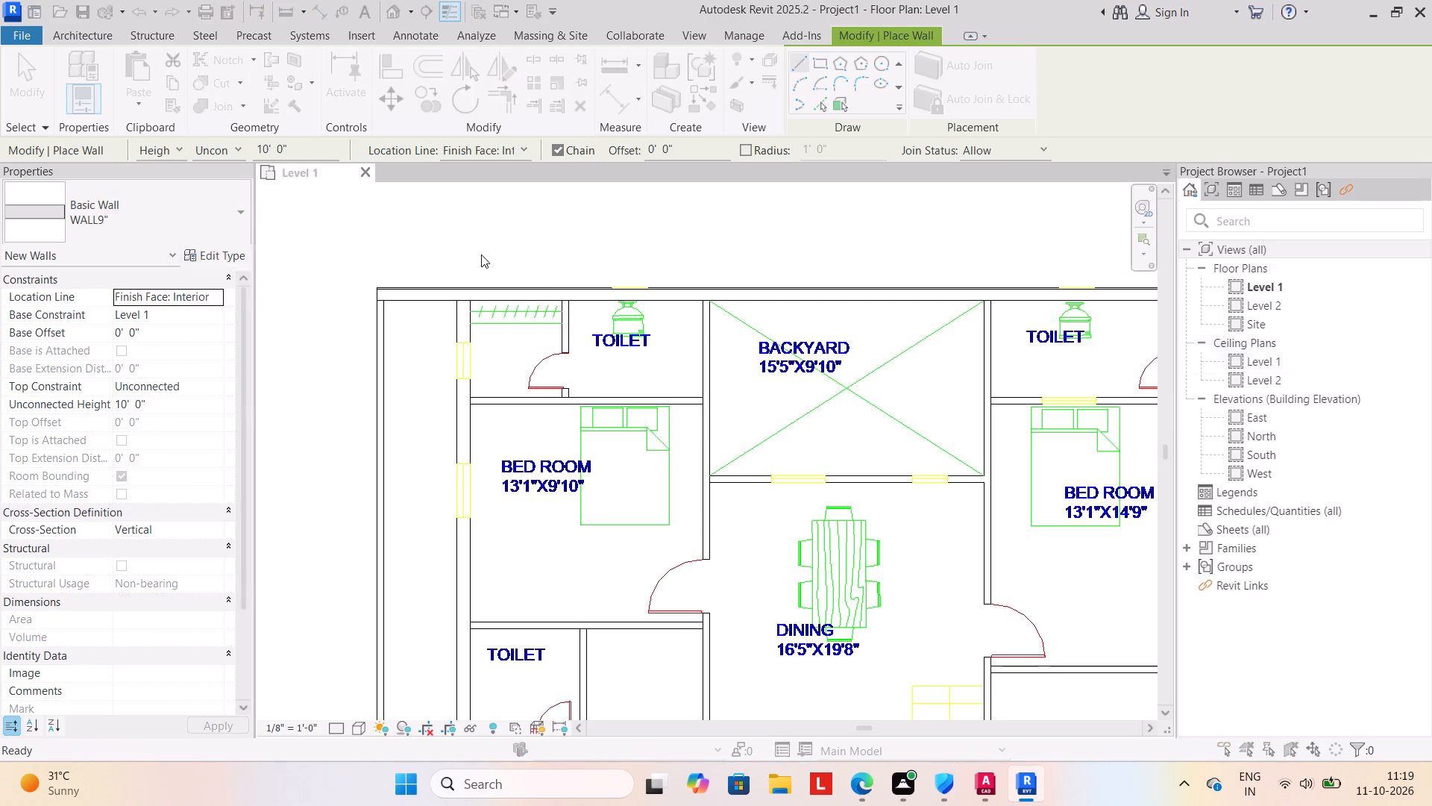
left_click(1345, 237)
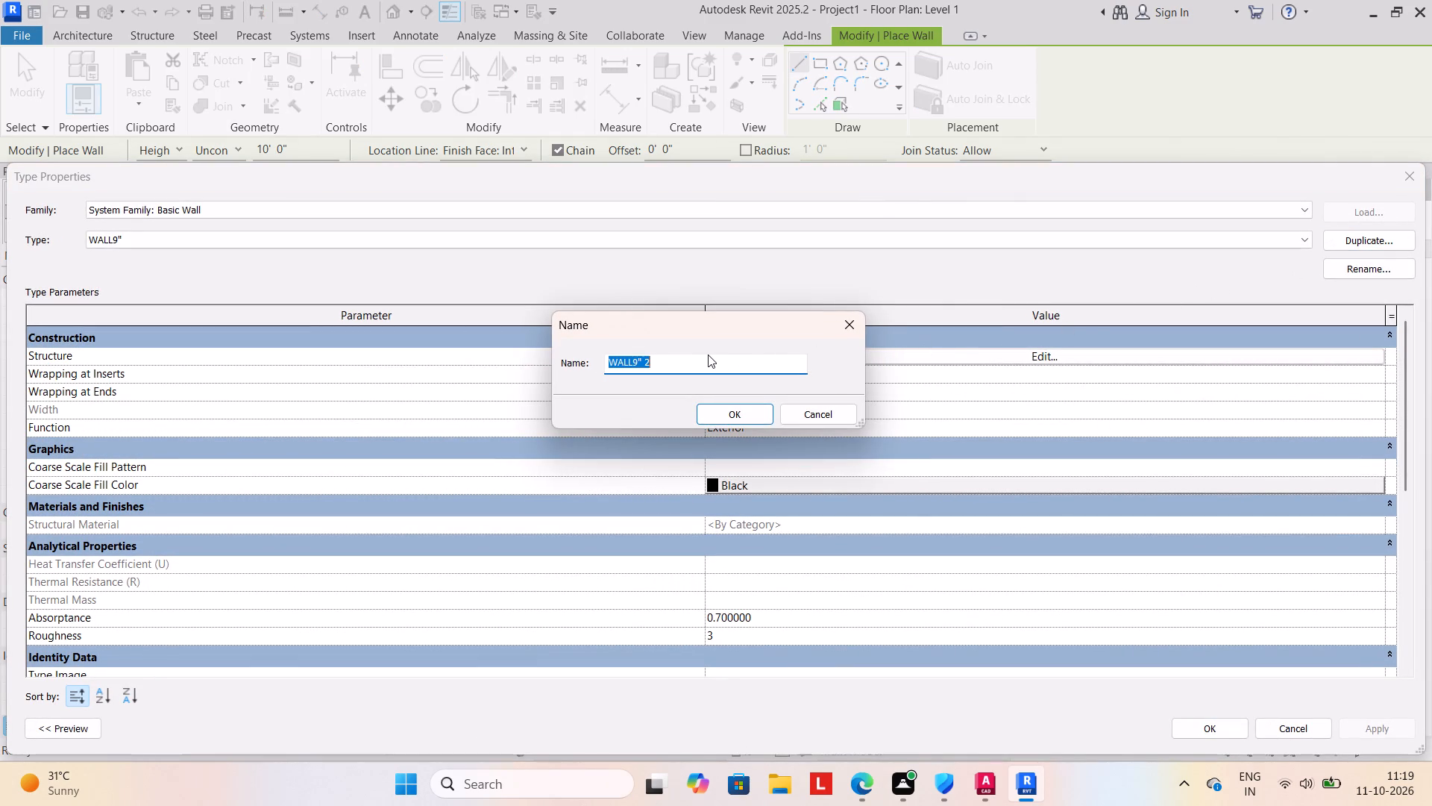
key("w")
key("BackSpace")
key("9")
key("shift+quotedbl")
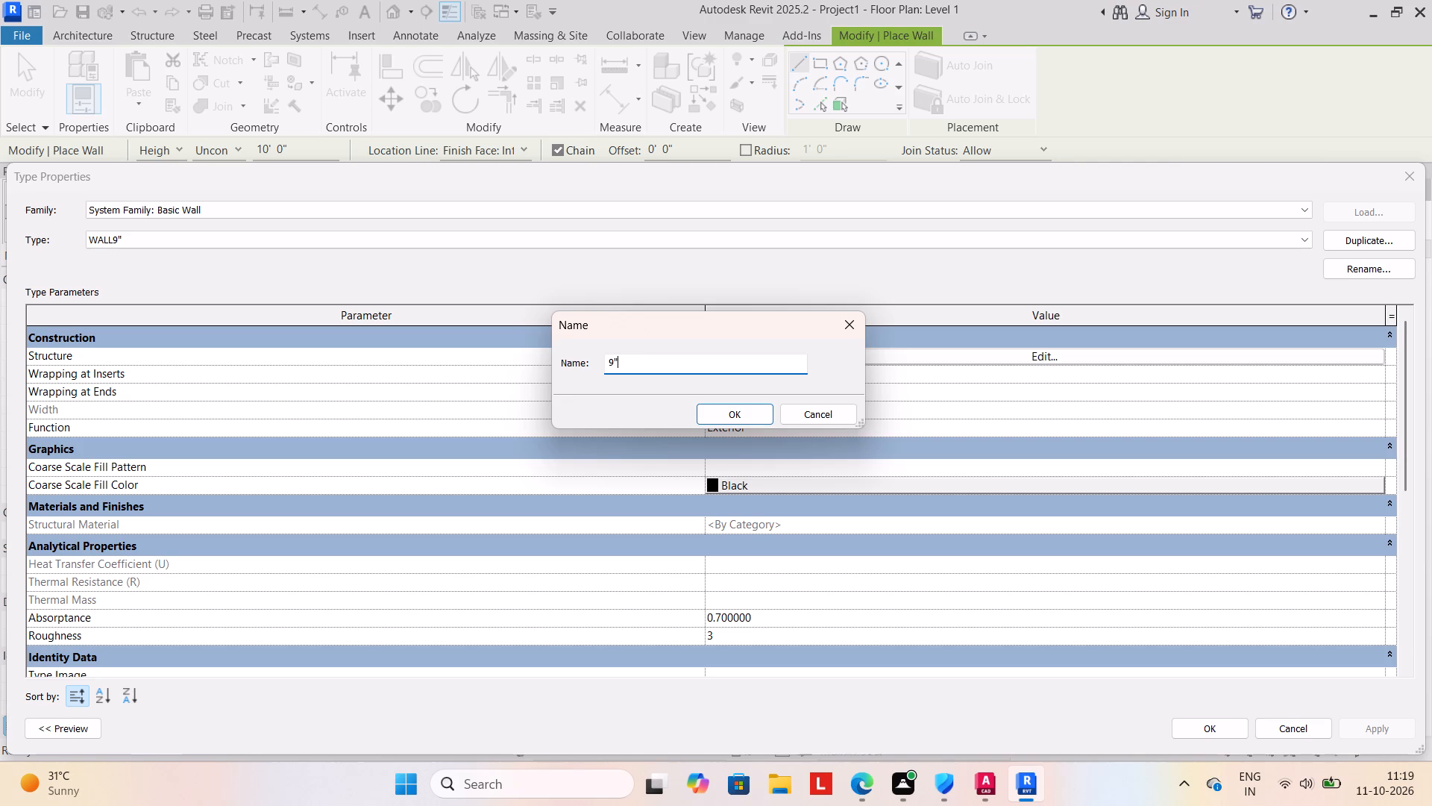
left_click(738, 410)
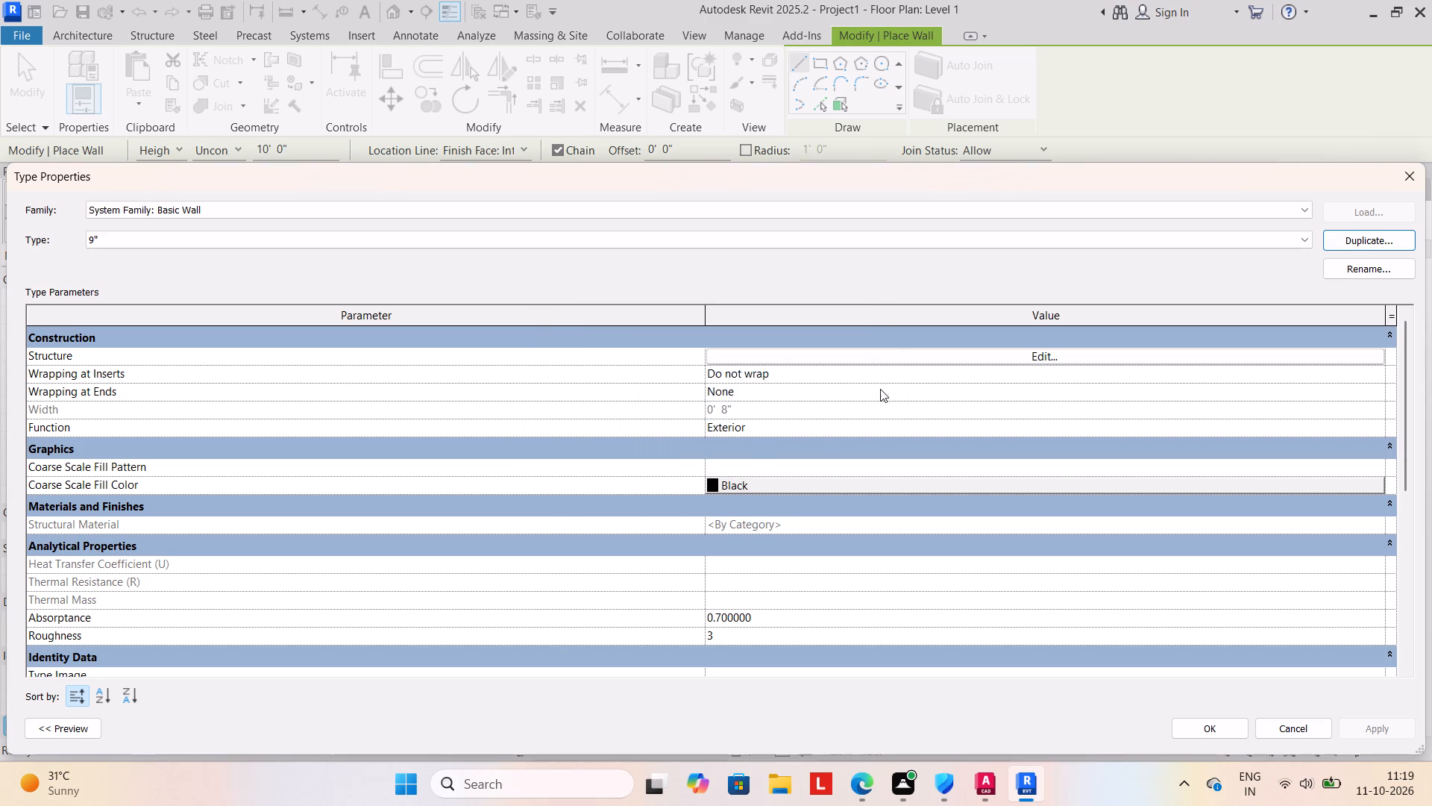
Set the 9" wall type's structure layer thickness to 9" and apply the type changes.
left_click(930, 354)
left_click(731, 353)
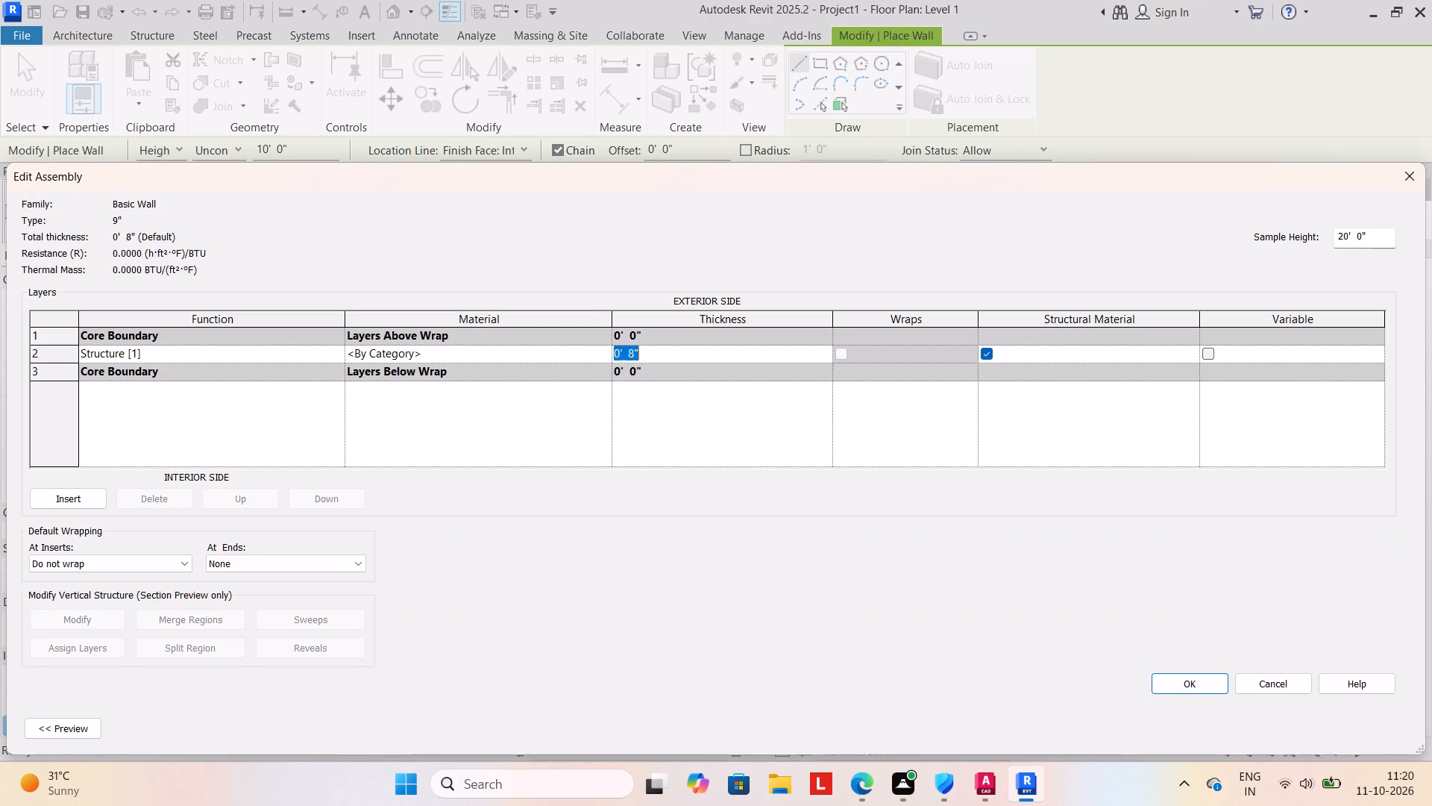
type("9\"")
left_click(1184, 681)
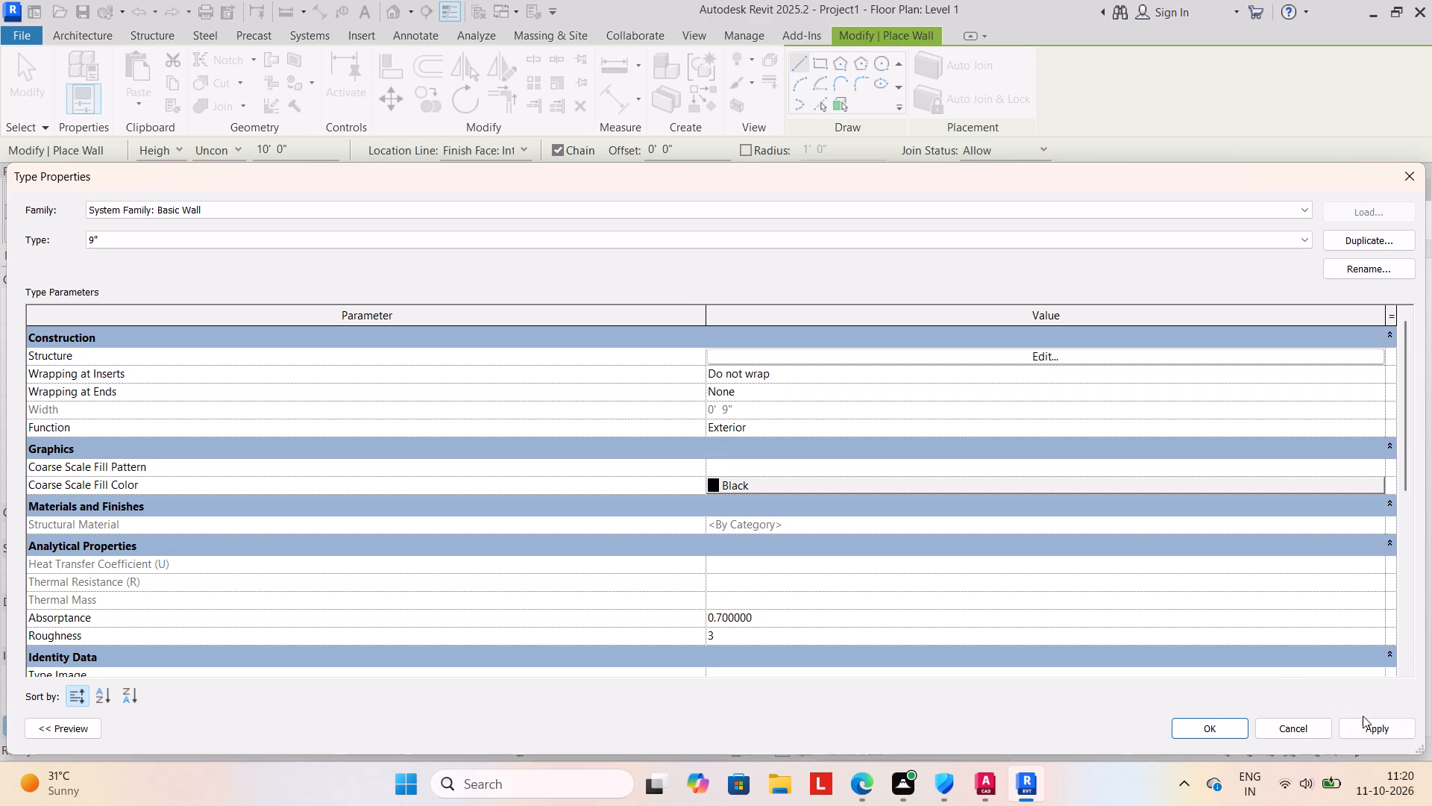
left_click(1380, 727)
left_click(1213, 727)
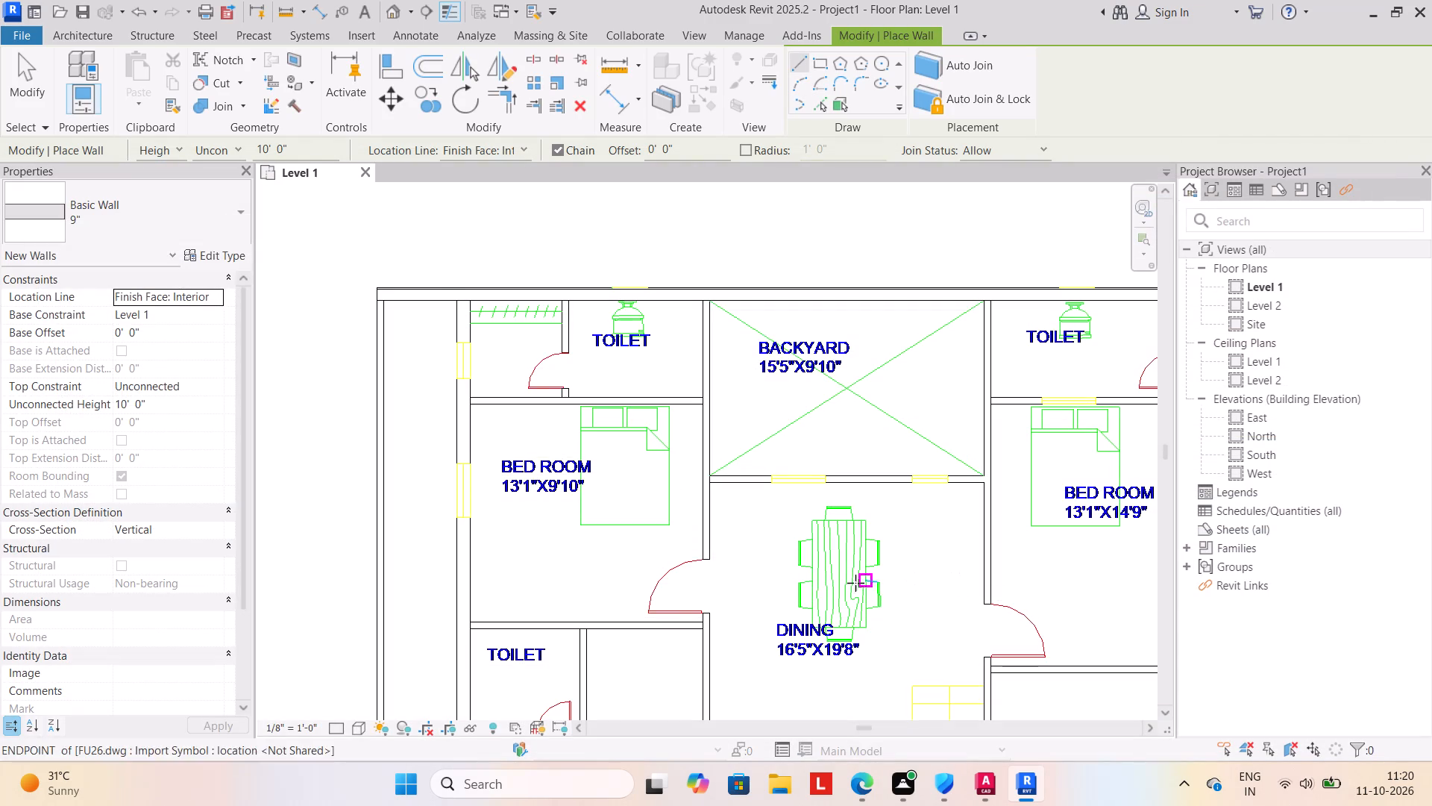
Delete the WALL9" wall along the plan's north edge.
key("Escape")
left_click(510, 300)
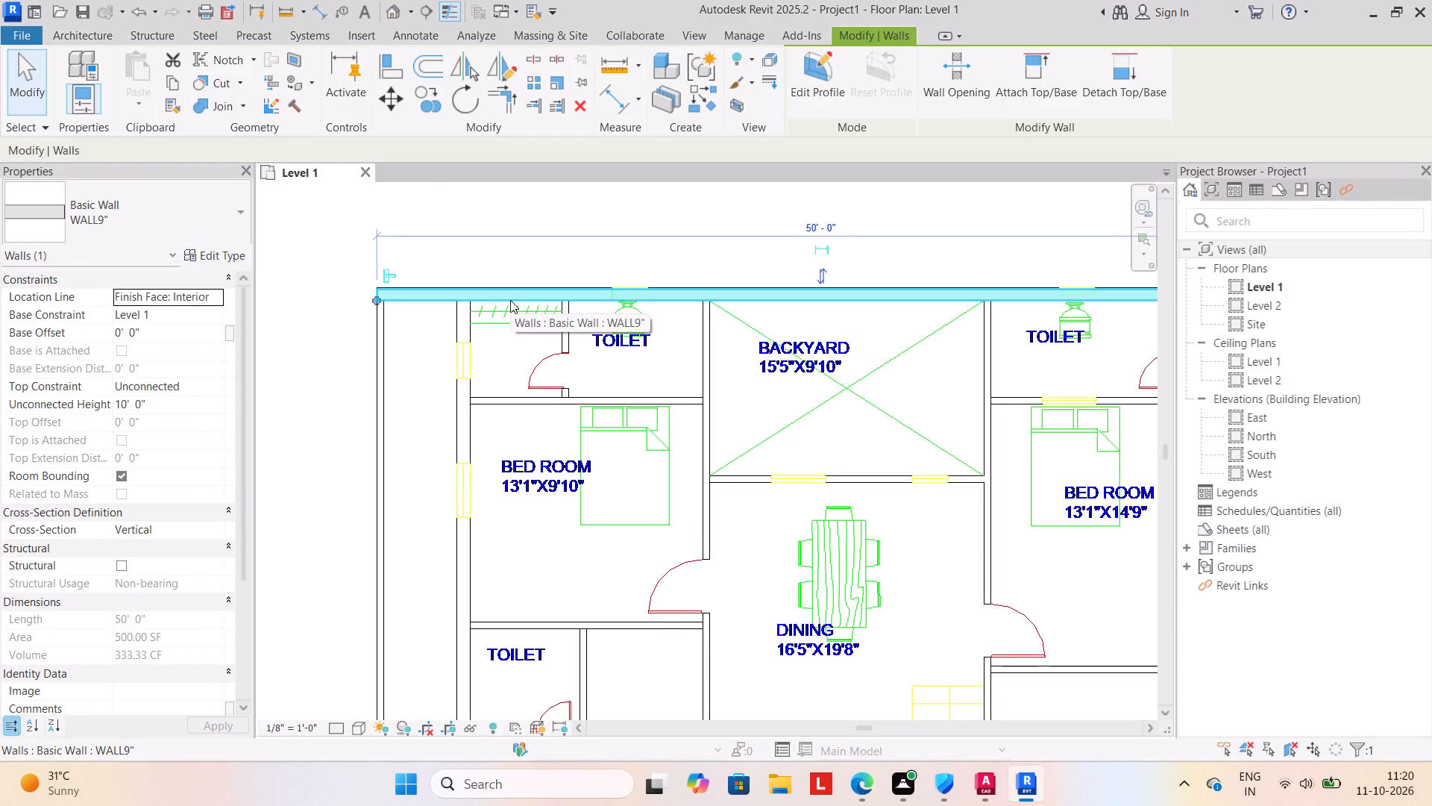
key("Delete")
Draw a 9" architectural wall along the north edge from the outer northwest to the outer northeast corner, flipped to lie inside the outline.
scroll(493, 303, "down", 4)
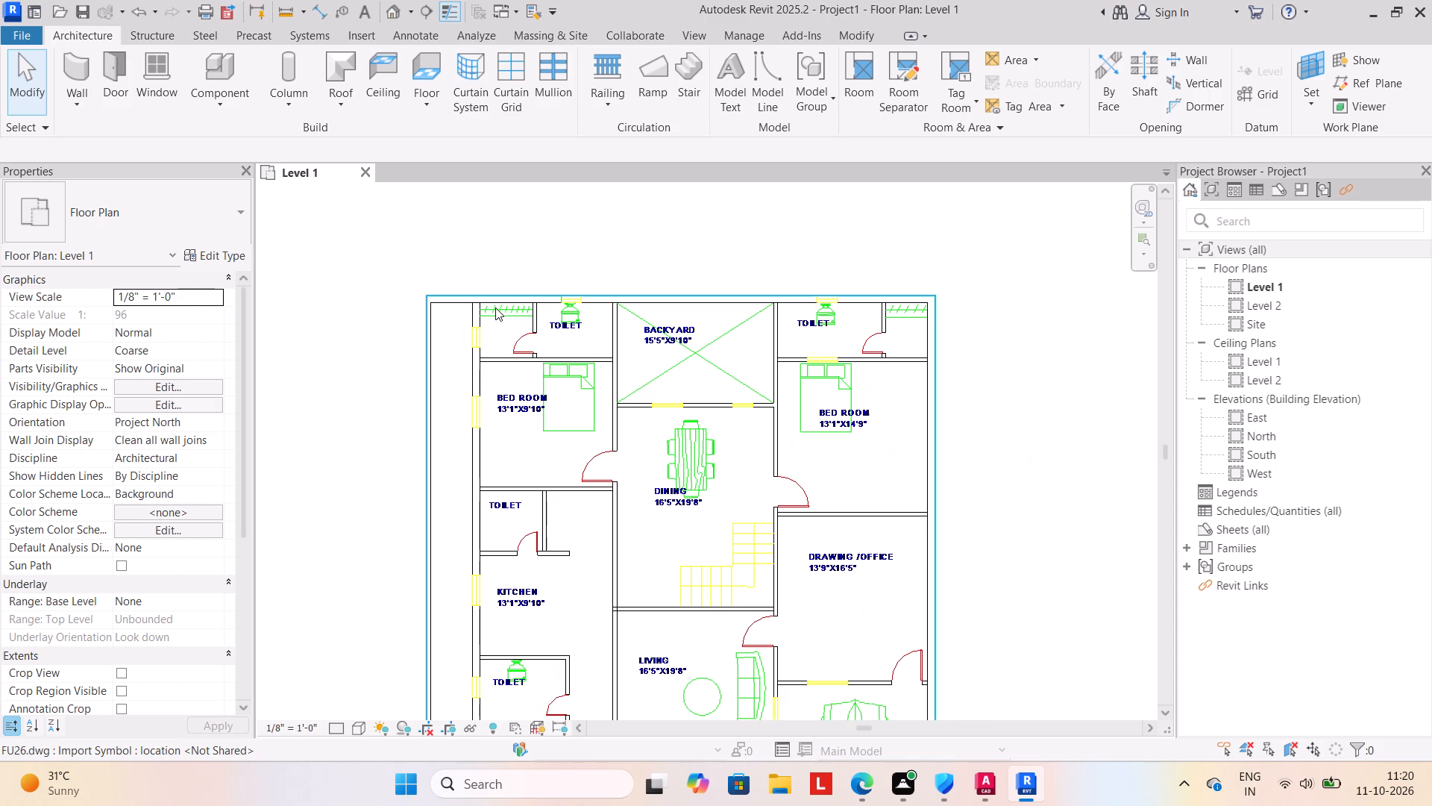
middle_click_drag(514, 328, 596, 284)
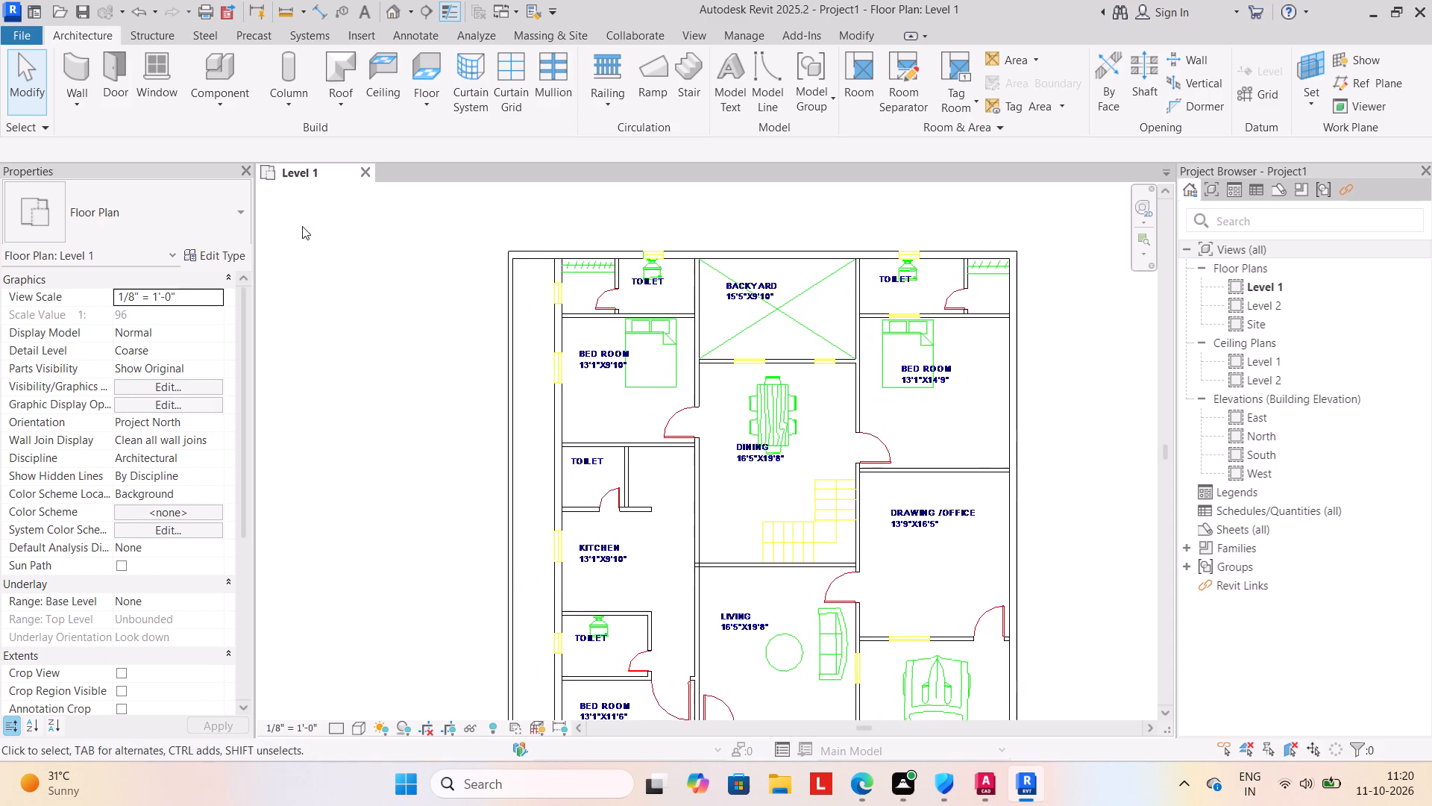
left_click(79, 115)
left_click(101, 134)
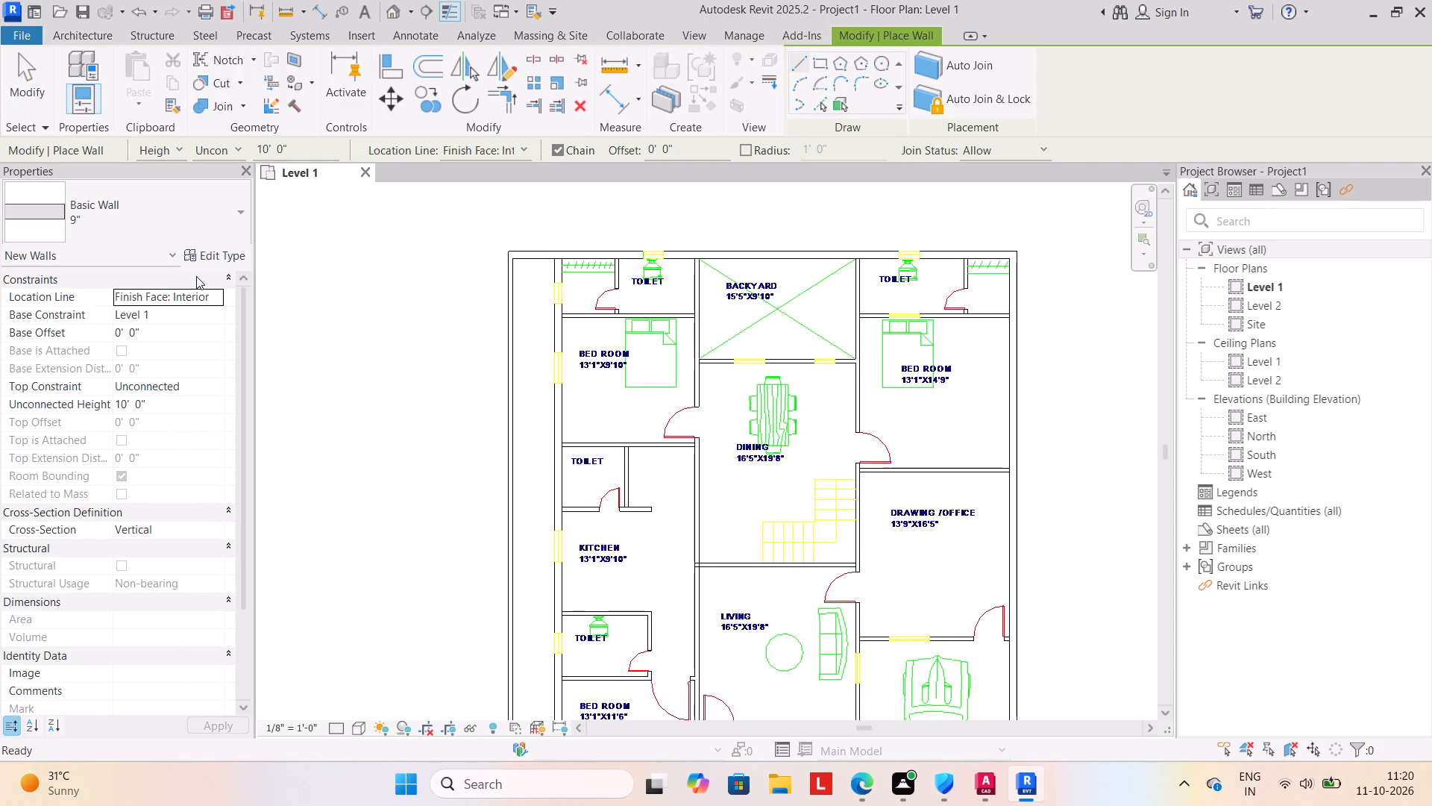
scroll(528, 266, "up", 2)
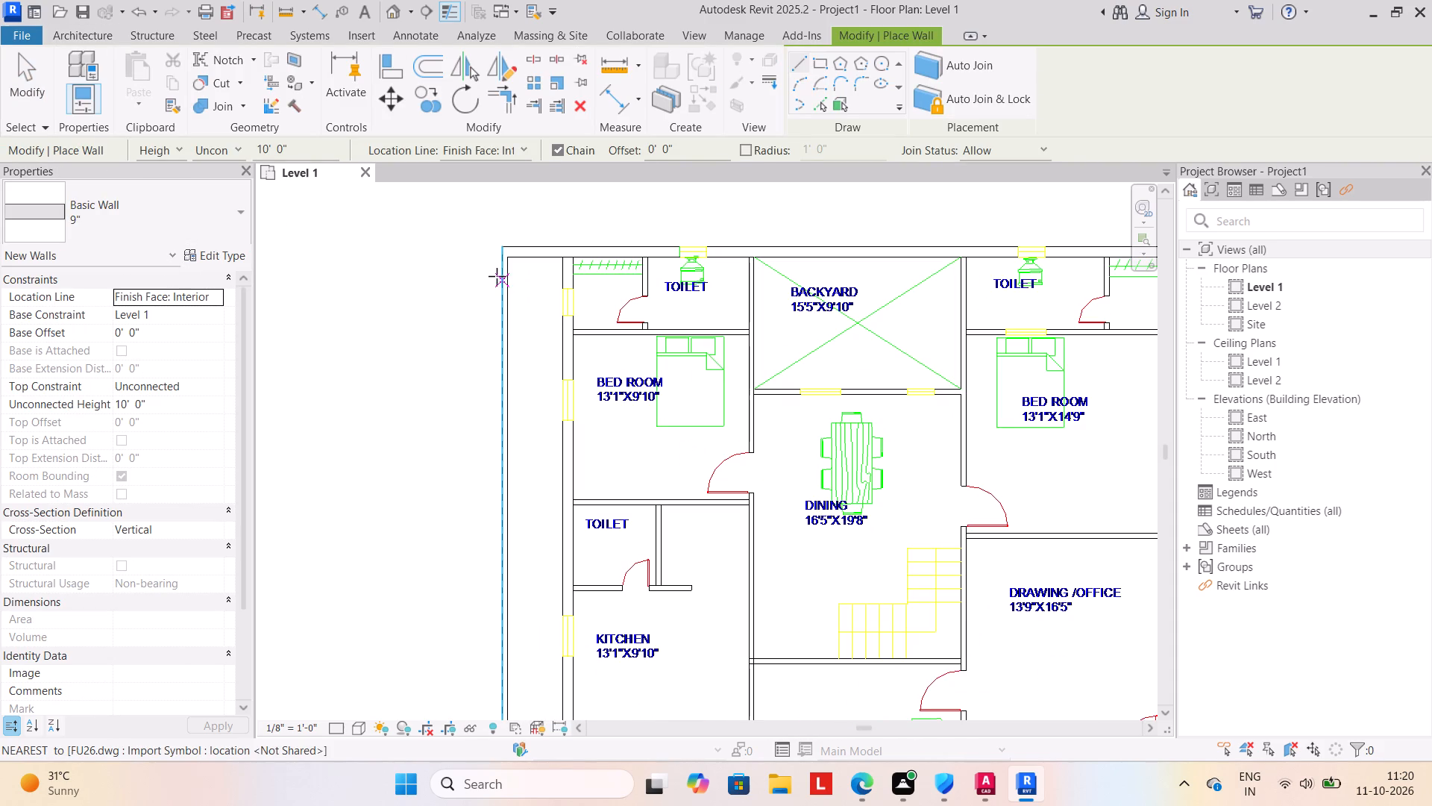
left_click(500, 248)
key("space")
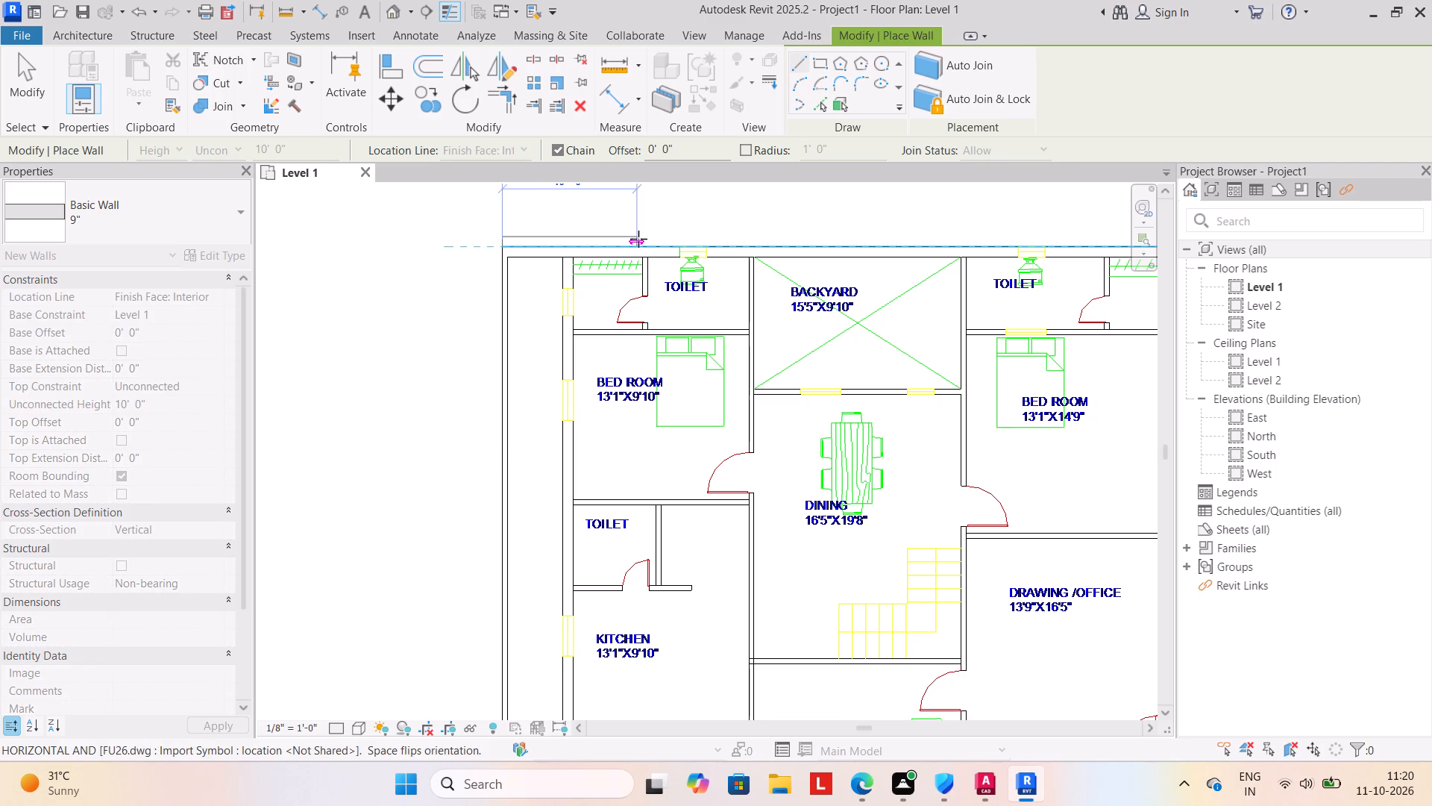
scroll(814, 243, "down", 2)
middle_click_drag(814, 243, 567, 222)
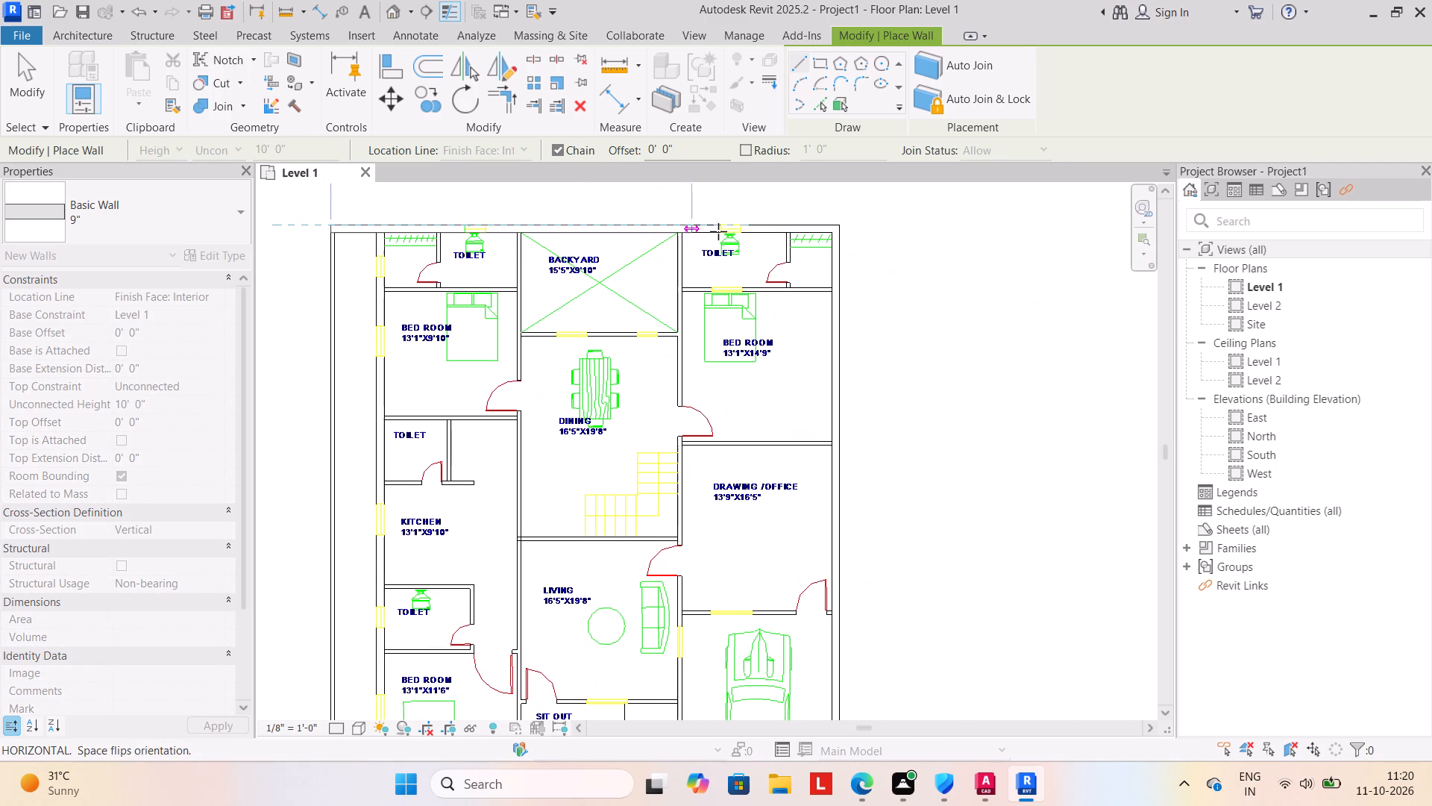
scroll(839, 226, "up", 4)
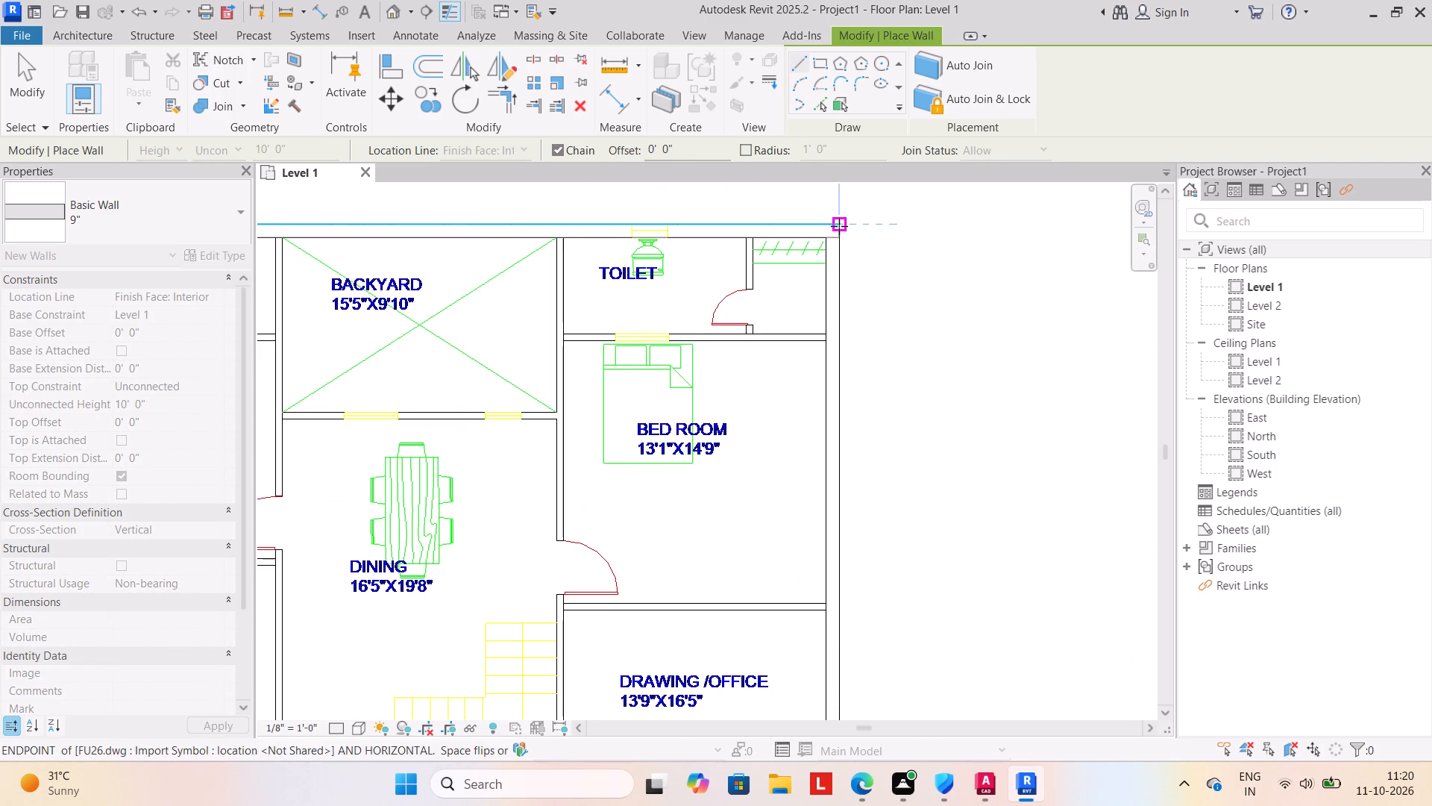
left_click(839, 226)
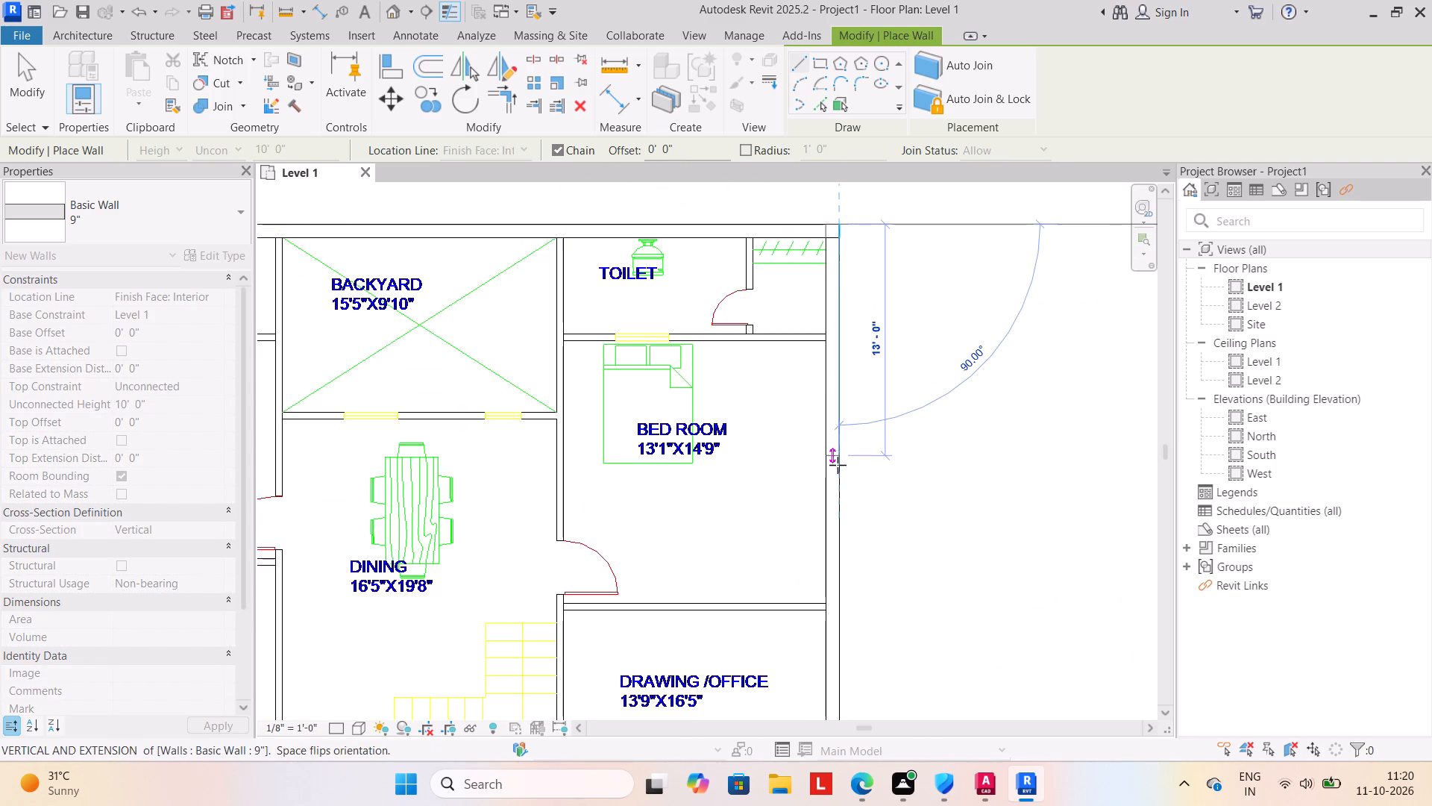
Continue the 9" wall along the plan's east edge from the outer northeast corner to the outer southeast corner.
scroll(839, 481, "down", 3)
middle_click_drag(841, 490, 832, 340)
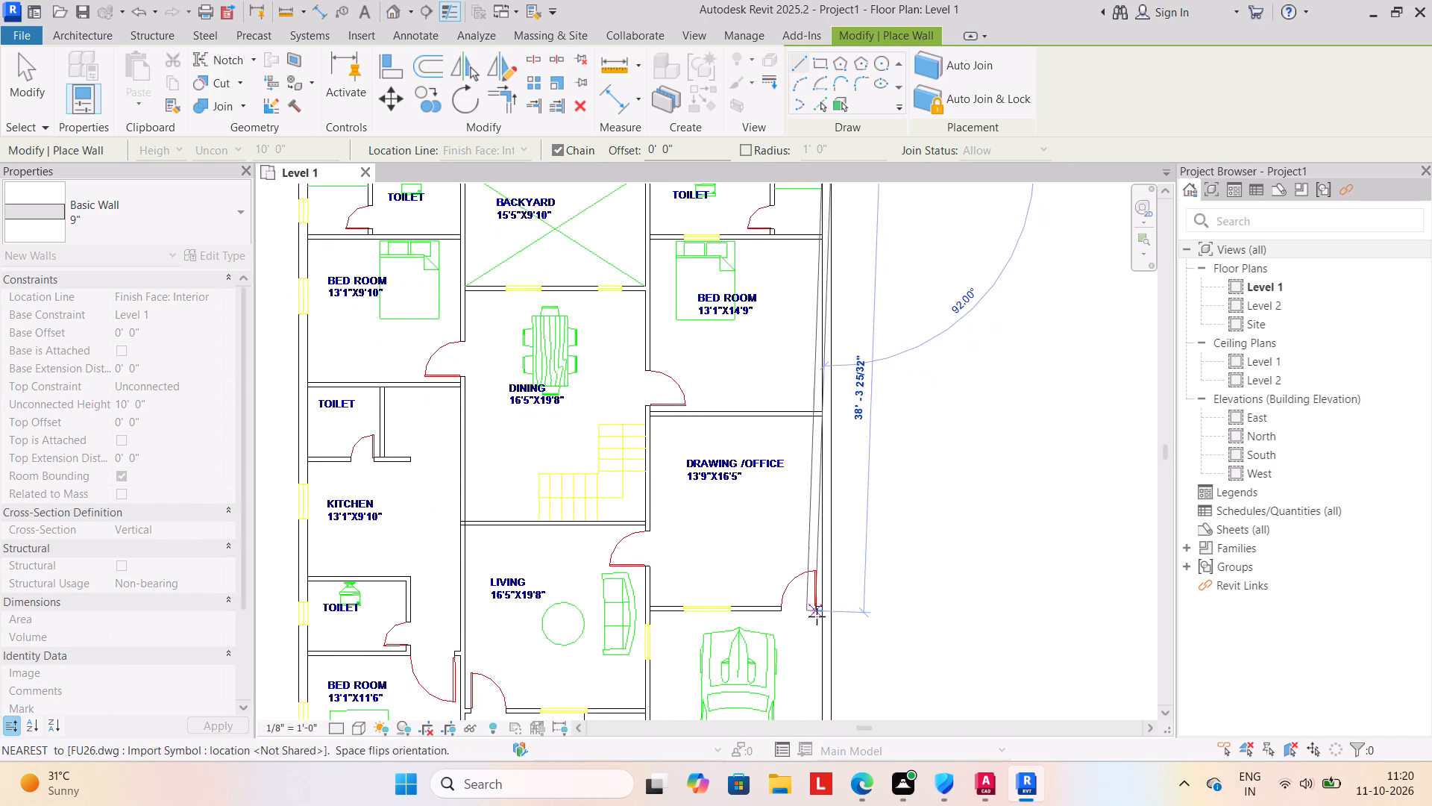
scroll(825, 631, "down", 3)
middle_click_drag(825, 631, 820, 492)
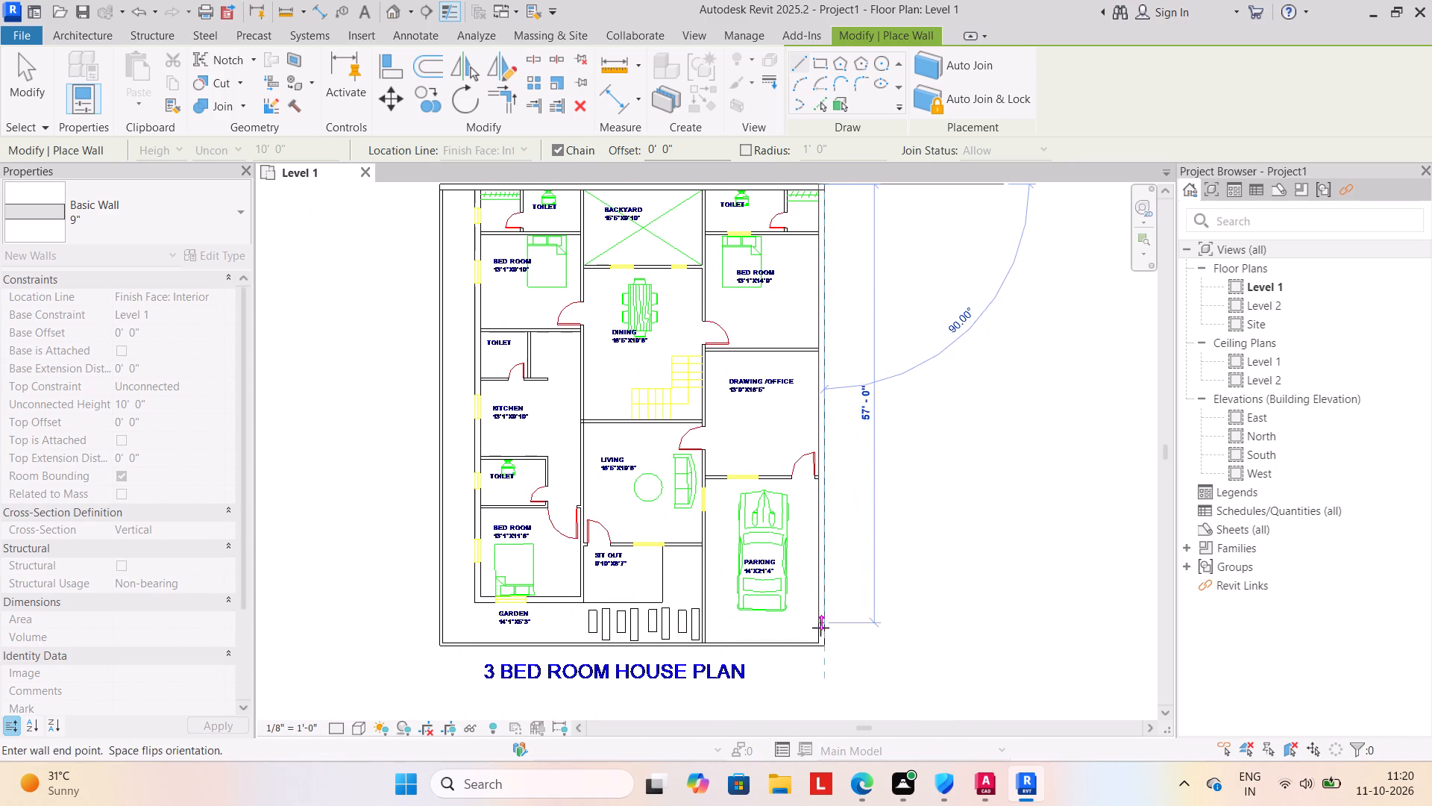
scroll(823, 647, "up", 4)
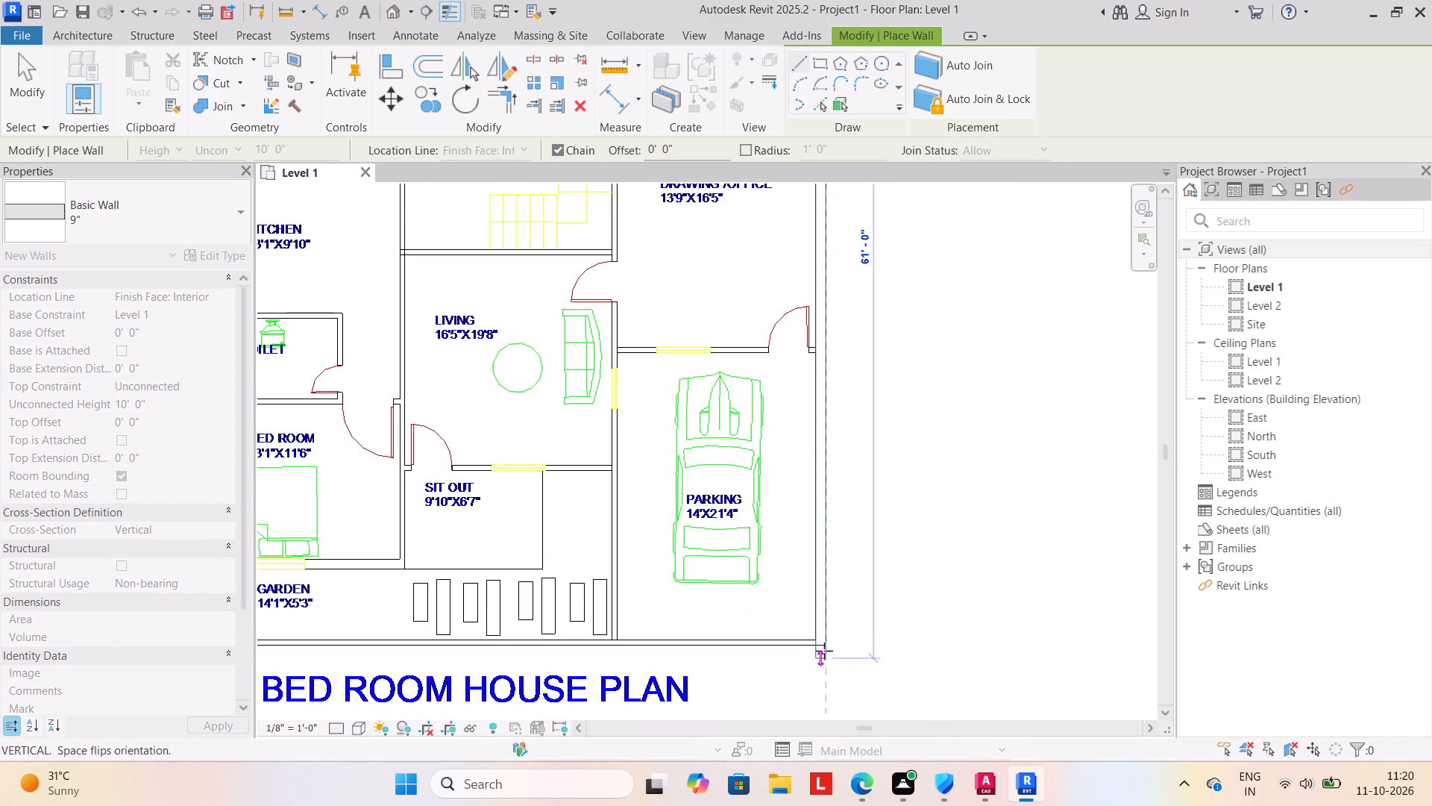
left_click(826, 645)
key("Escape")
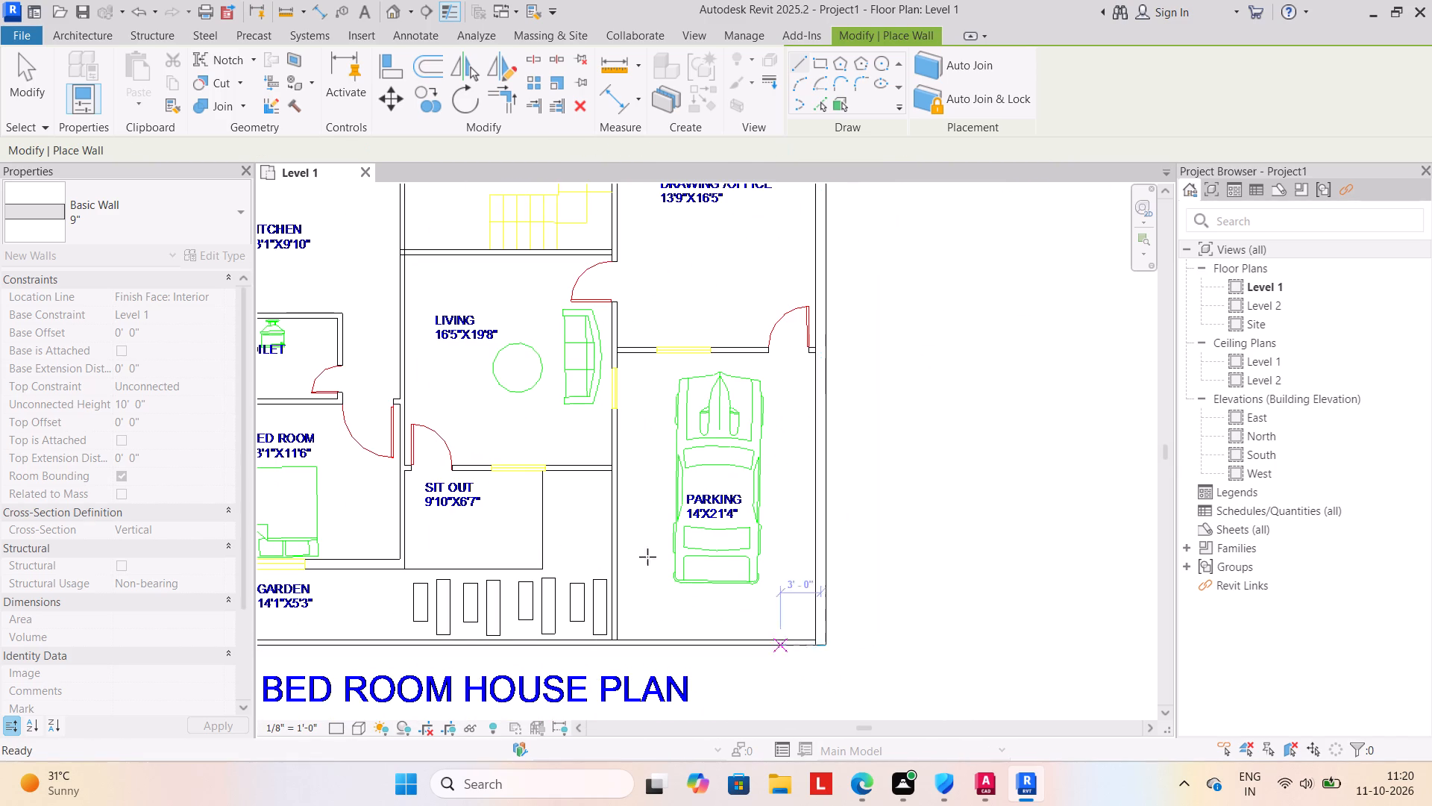
Examine the plan's northwest corner, where the north wall meets the west outline.
scroll(674, 504, "down", 6)
middle_click_drag(638, 465, 794, 469)
scroll(594, 213, "up", 1)
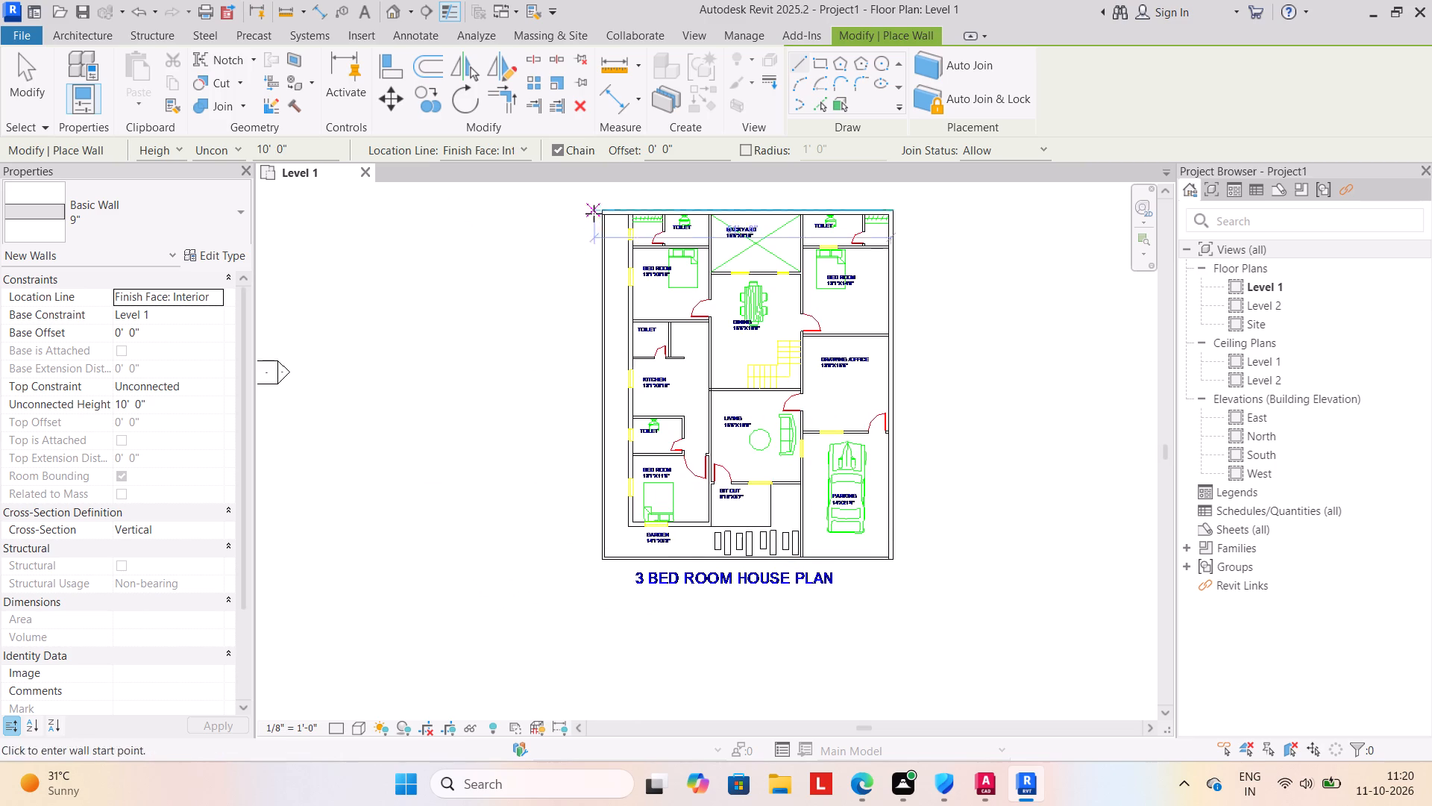
scroll(594, 213, "up", 5)
scroll(594, 213, "down", 2)
scroll(594, 213, "up", 9)
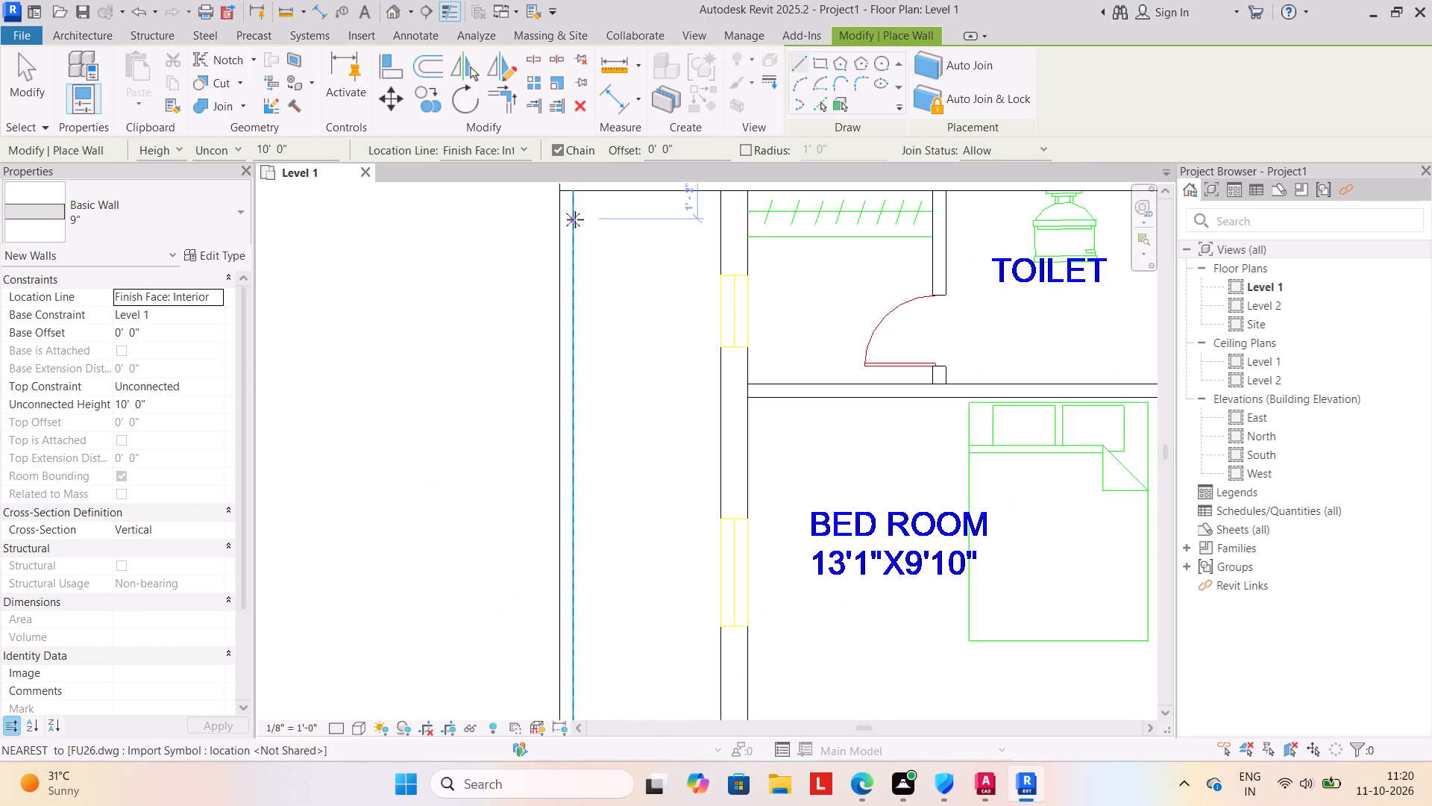
scroll(575, 219, "down", 2)
scroll(572, 205, "up", 4)
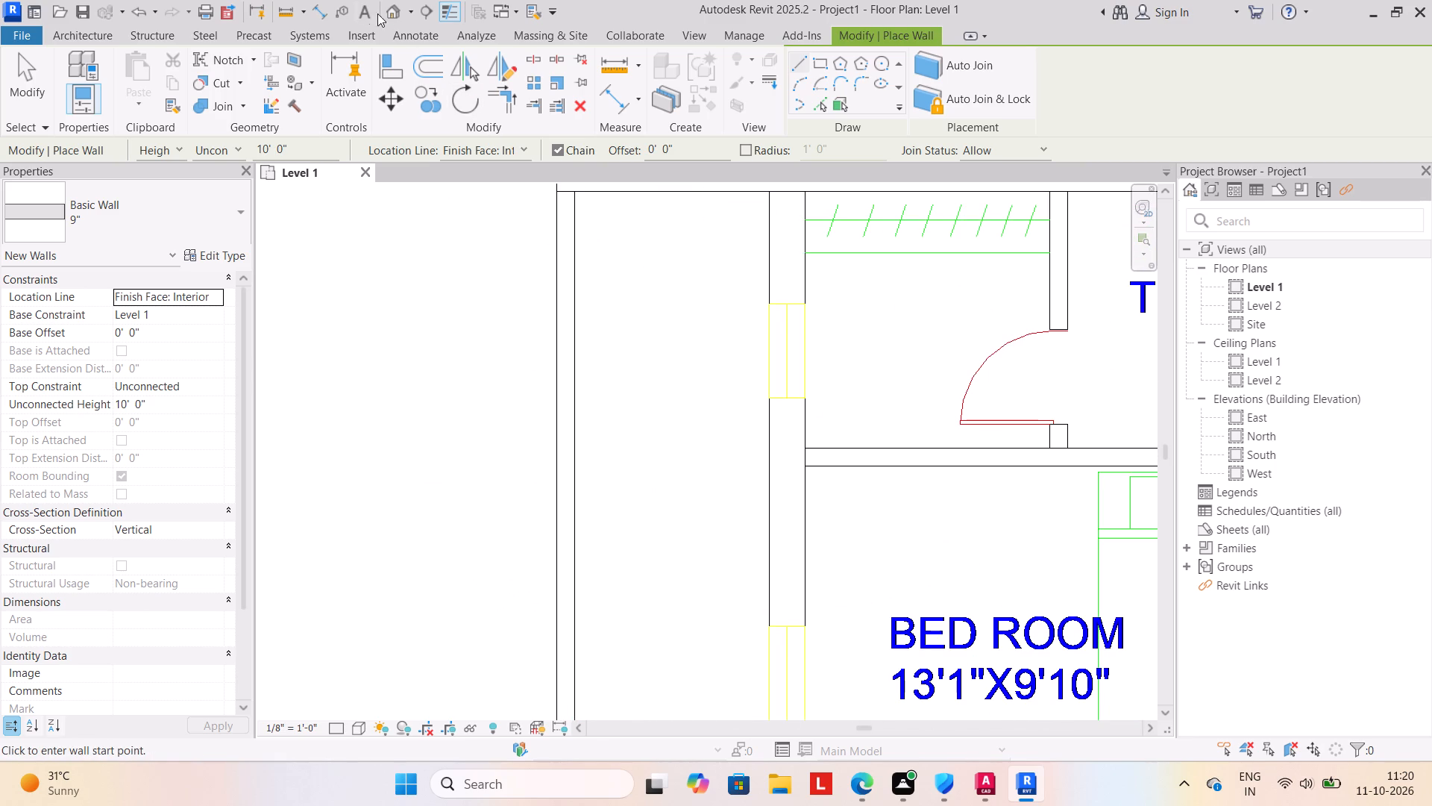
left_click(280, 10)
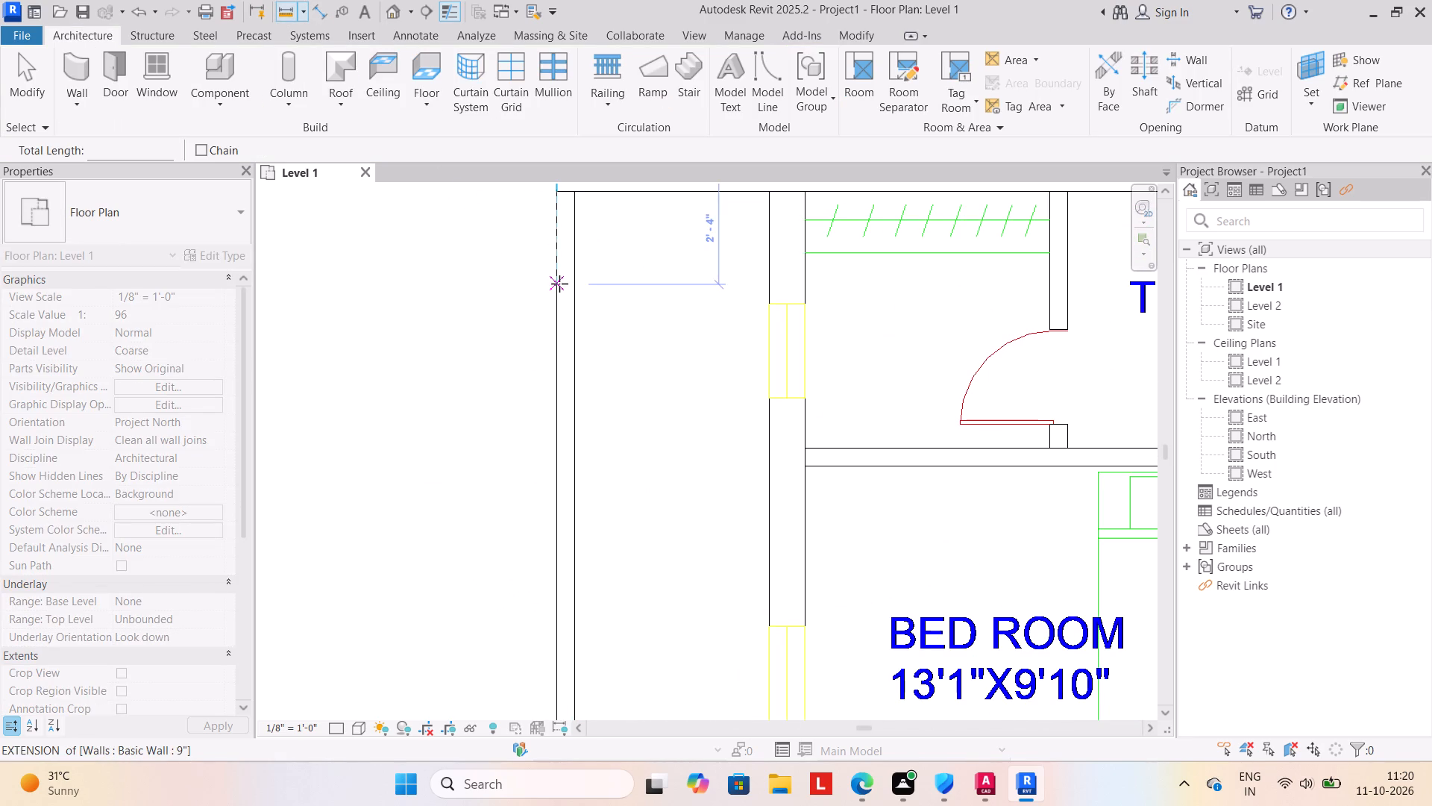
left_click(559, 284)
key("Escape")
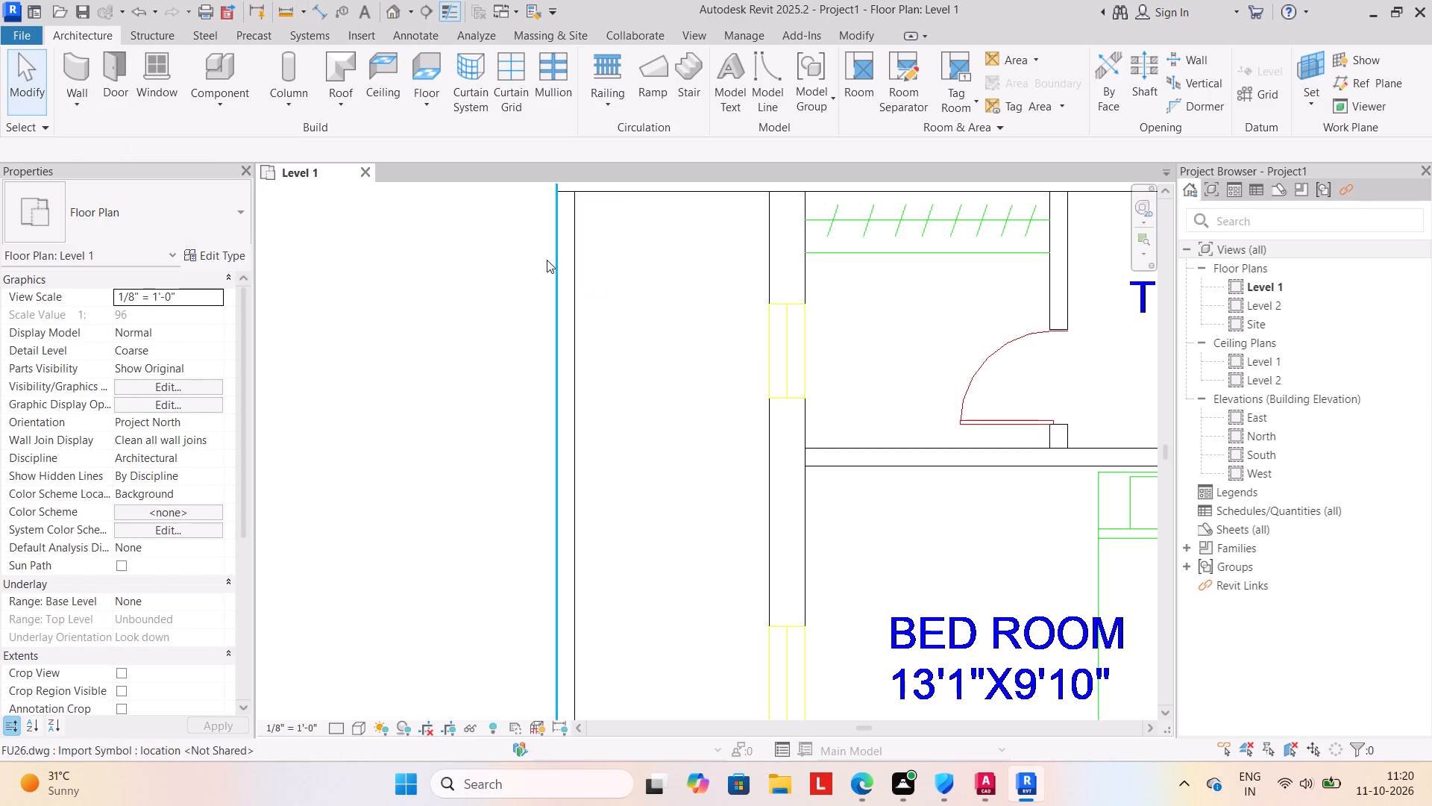
Draw a WALL4.5" architectural wall along the plan's west edge from the outer northwest corner to the outer southwest corner.
left_click(239, 210)
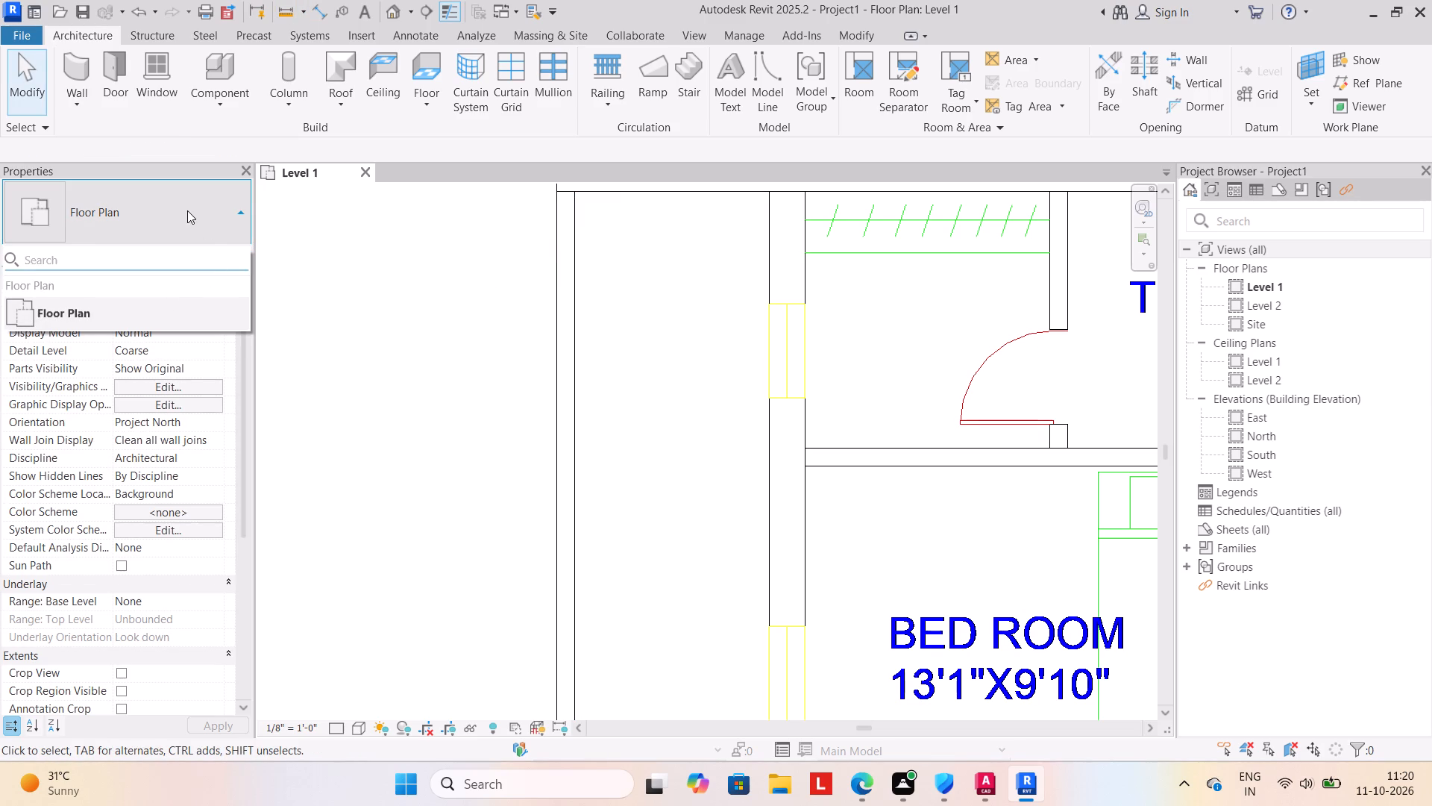
left_click(186, 207)
left_click(72, 110)
left_click(93, 139)
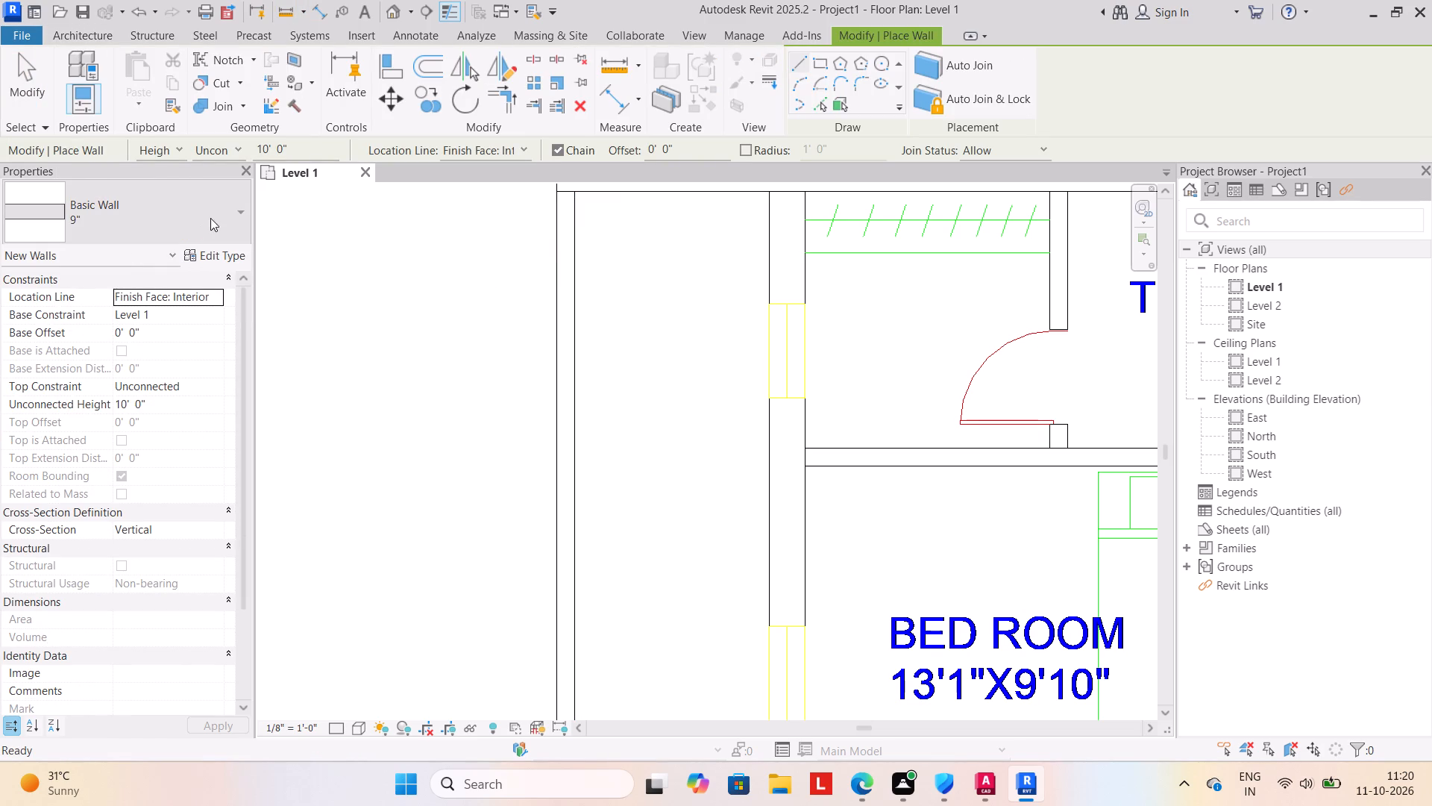
left_click(243, 208)
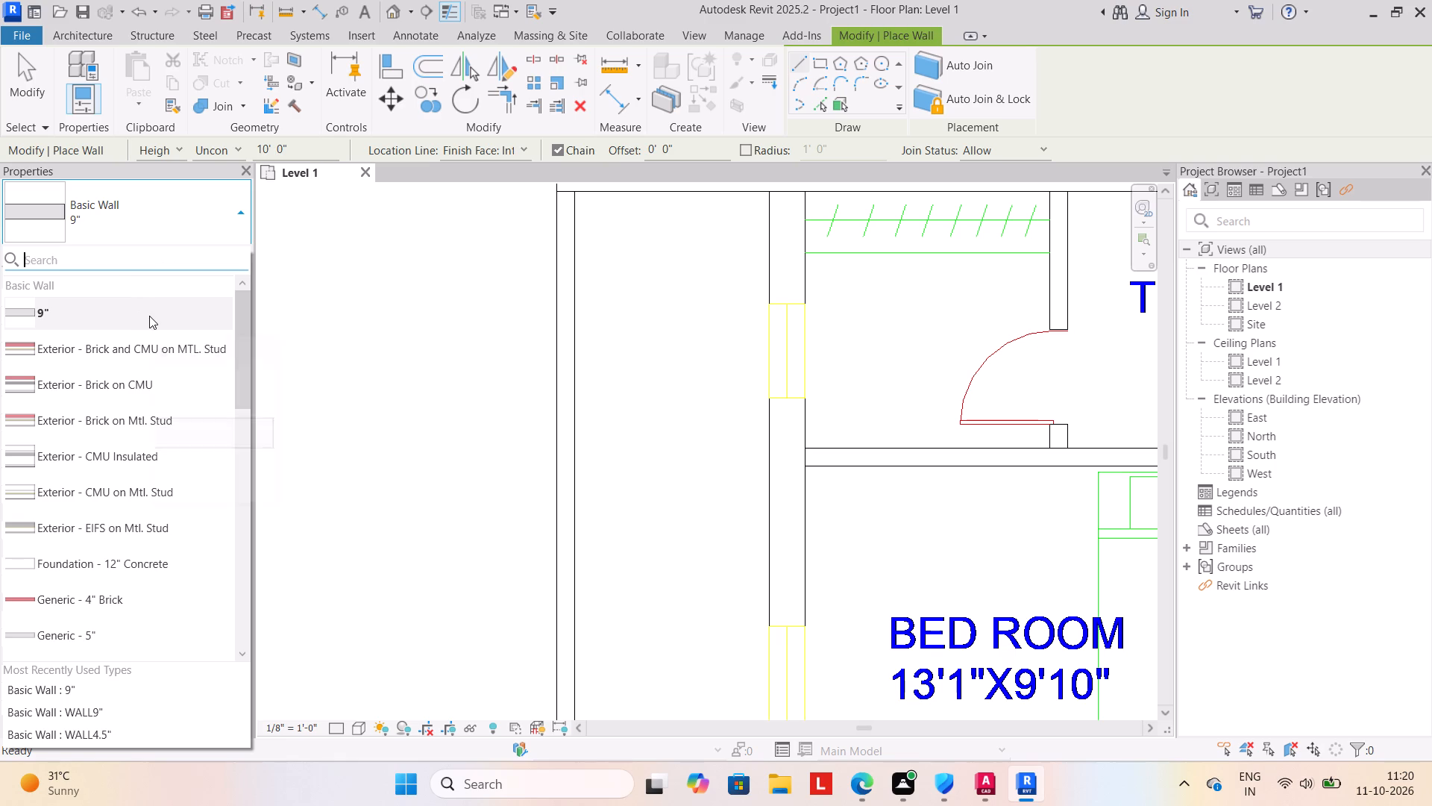
scroll(160, 351, "down", 12)
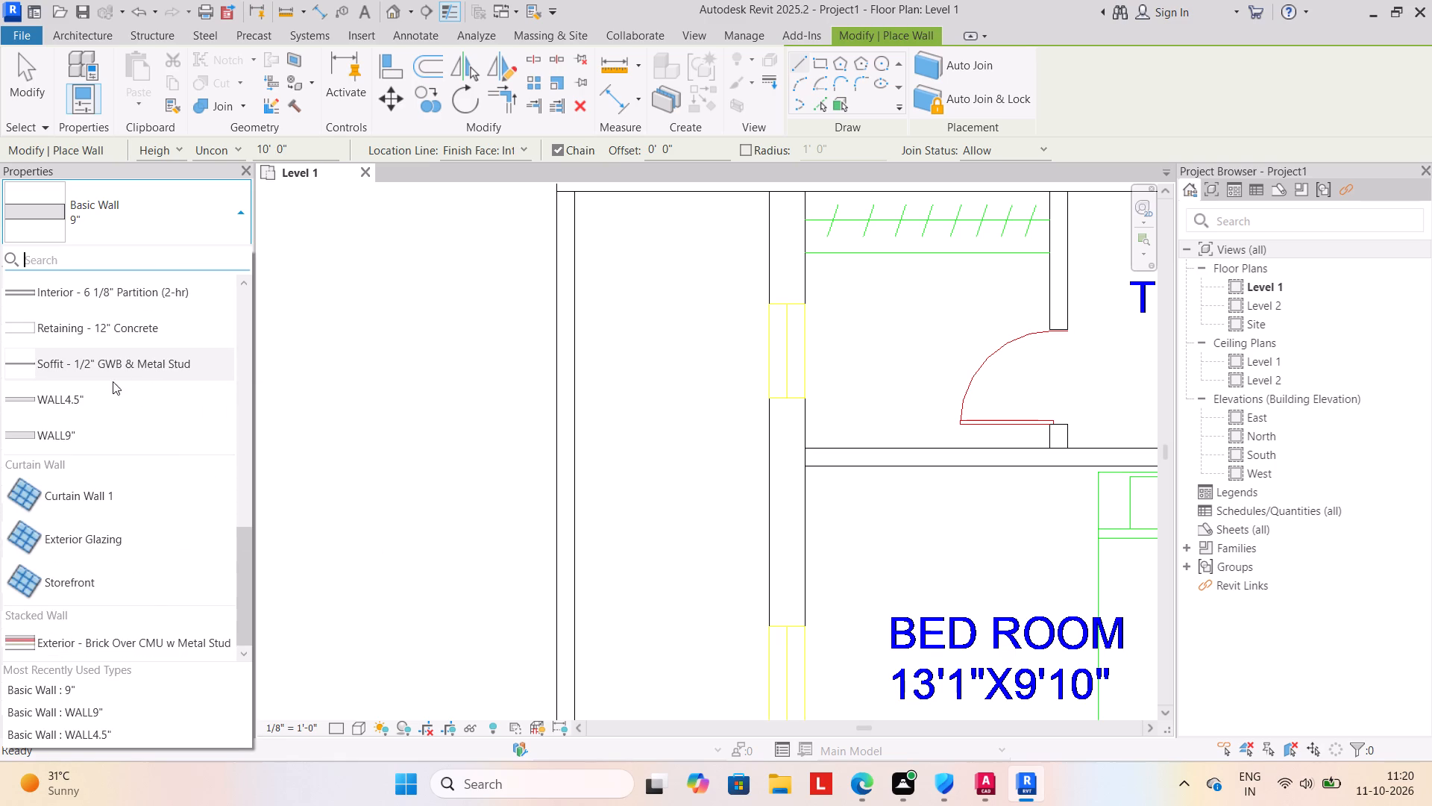
left_click(92, 399)
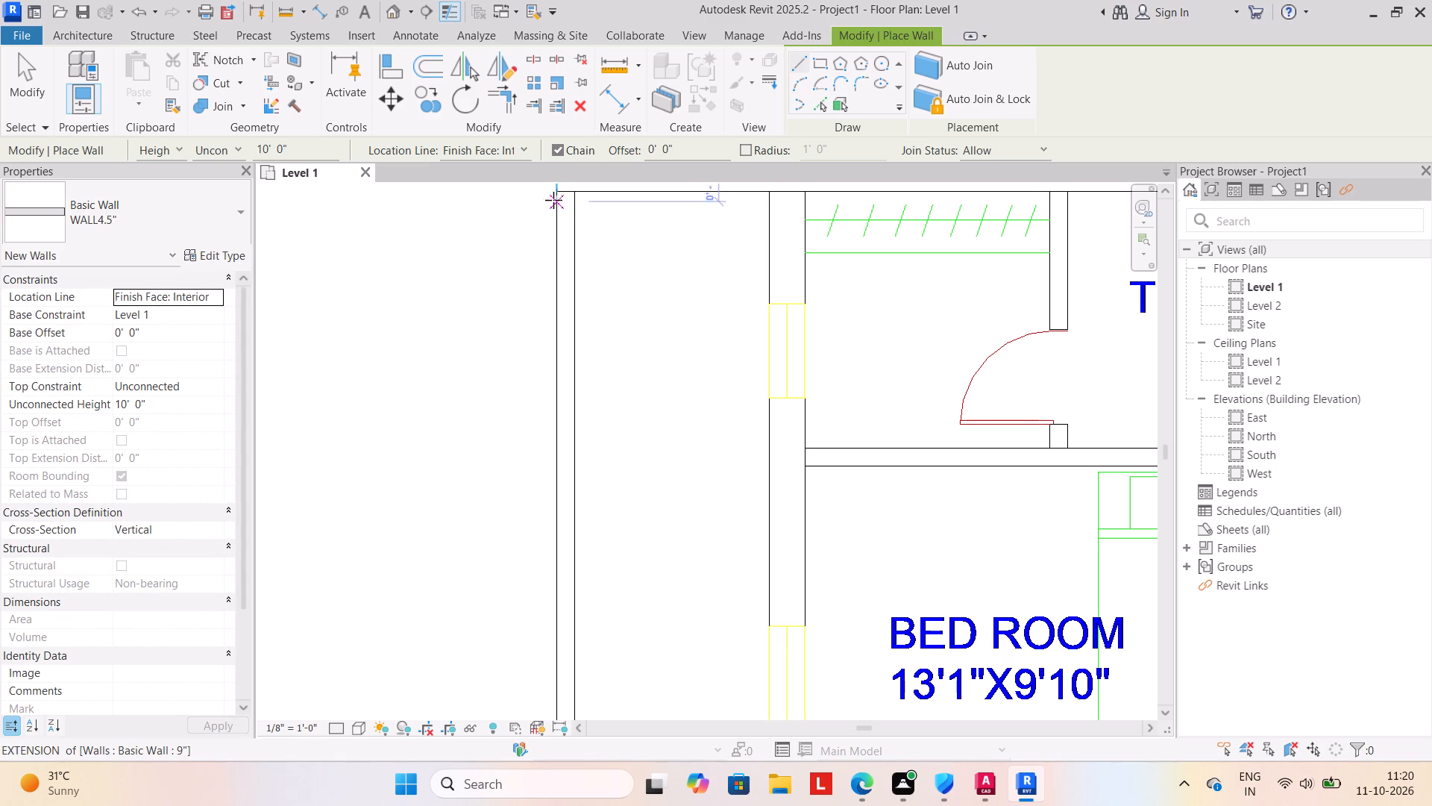
left_click(556, 190)
scroll(559, 459, "down", 2)
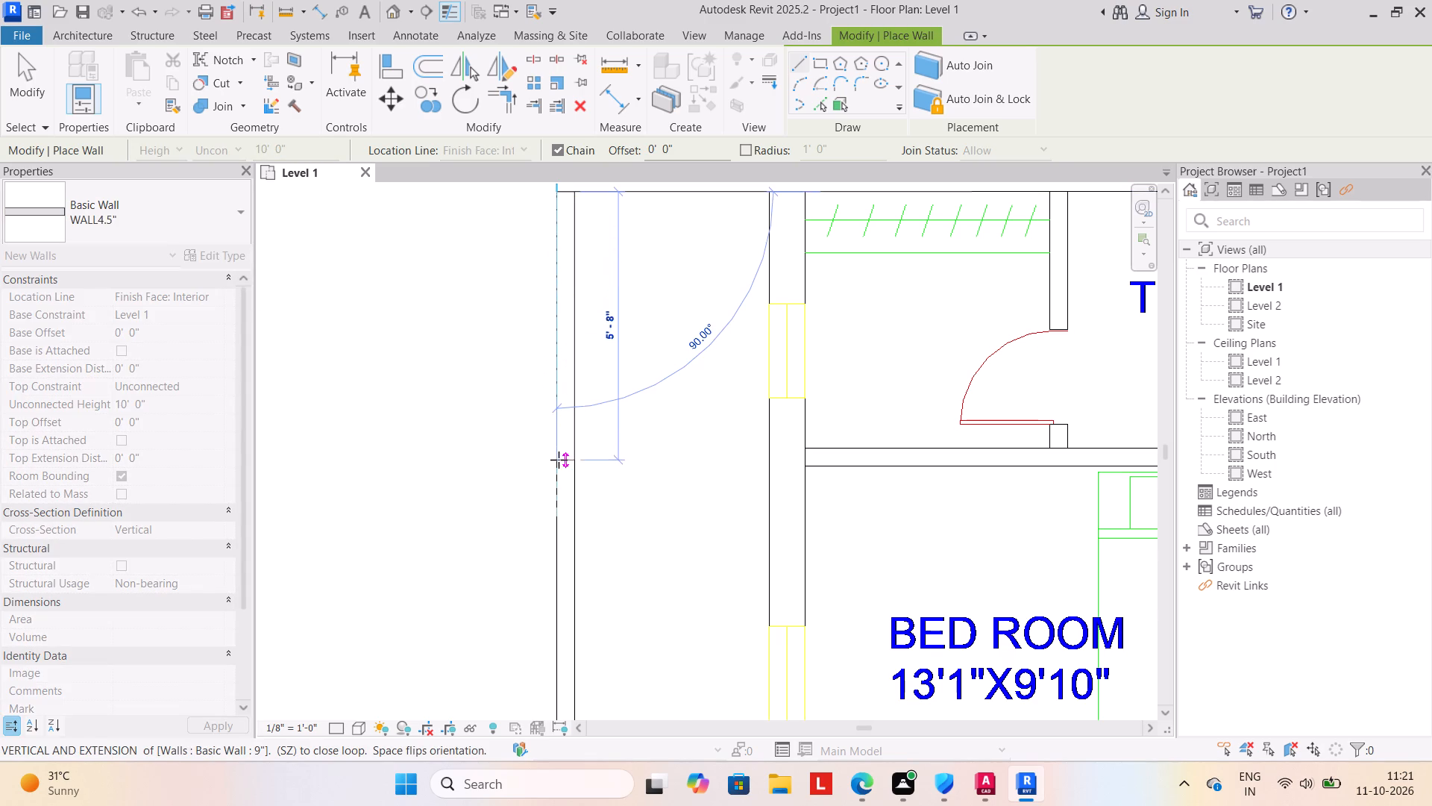
scroll(559, 460, "down", 2)
middle_click_drag(559, 460, 554, 244)
scroll(556, 522, "down", 4)
middle_click_drag(559, 499, 556, 409)
scroll(559, 470, "up", 1)
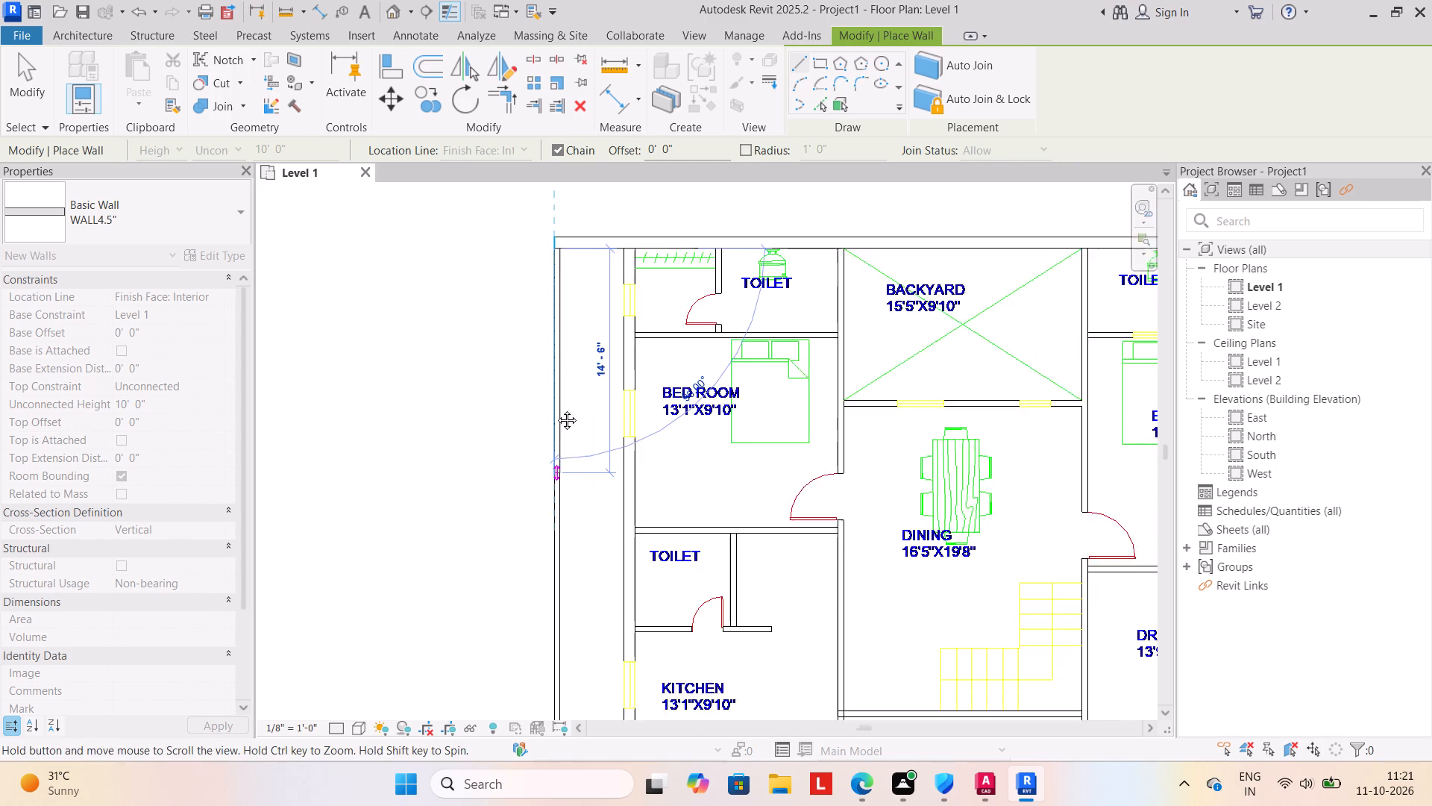
middle_click_drag(556, 409, 543, 318)
scroll(547, 534, "down", 3)
middle_click_drag(548, 512, 541, 316)
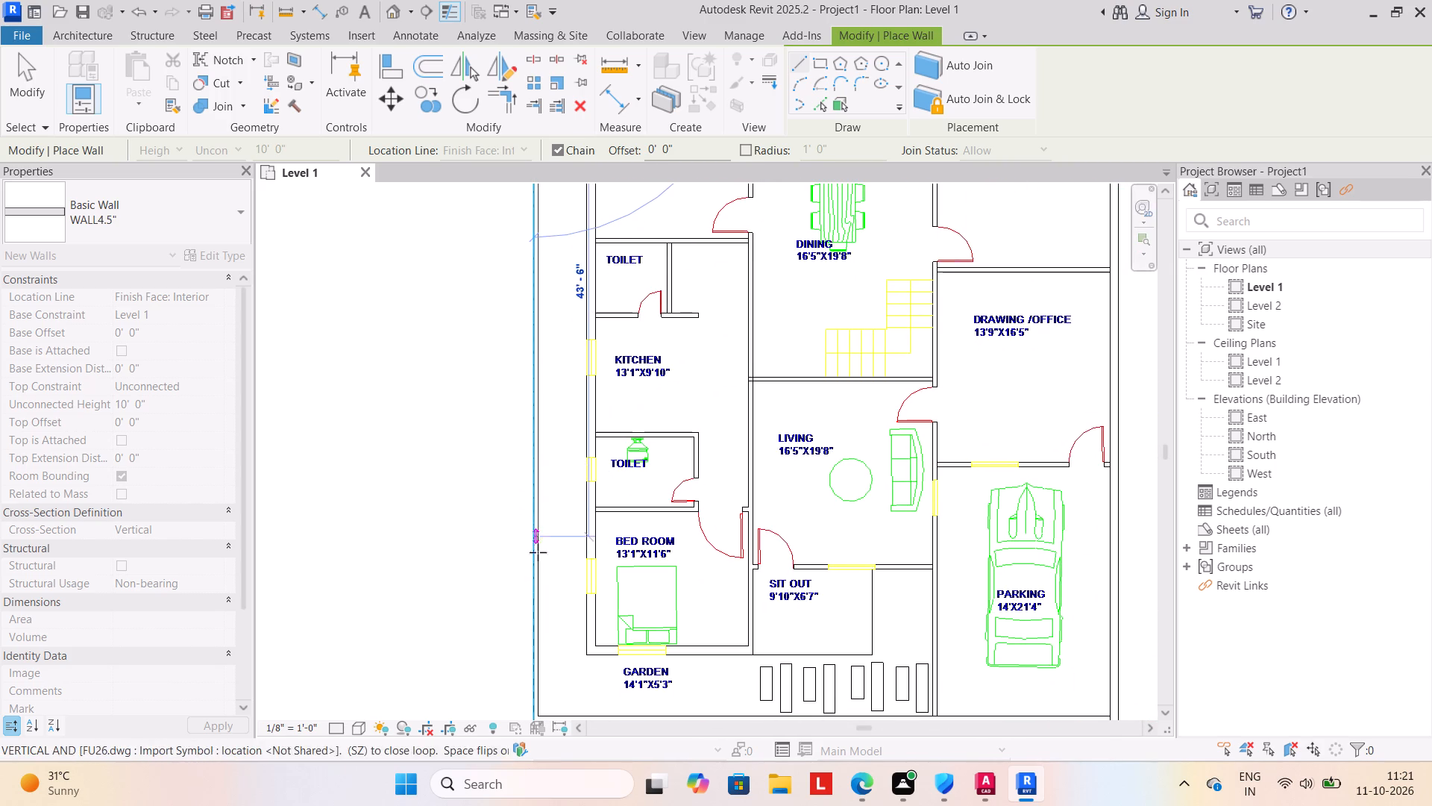
middle_click_drag(540, 564, 509, 316)
scroll(503, 479, "up", 3)
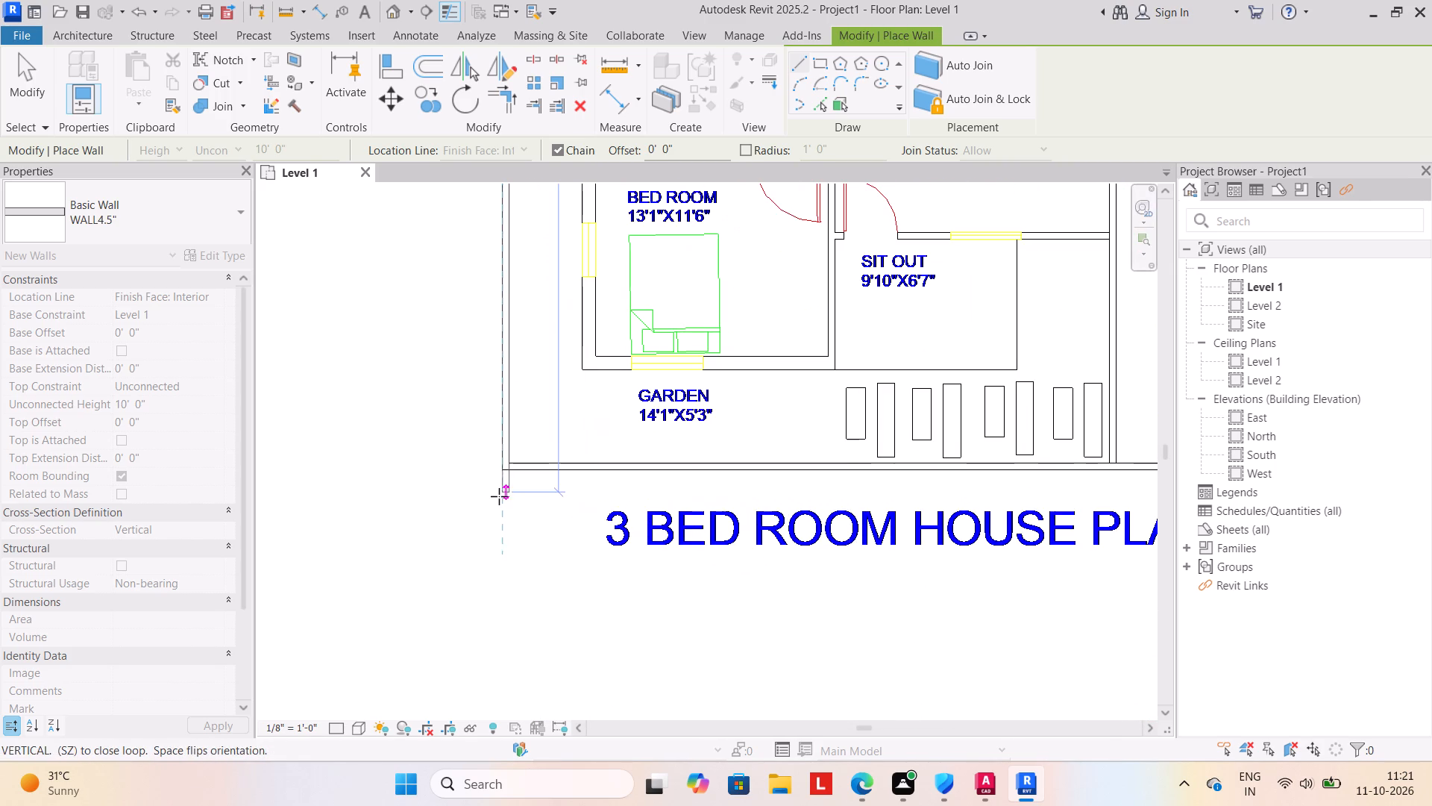
left_click(501, 472)
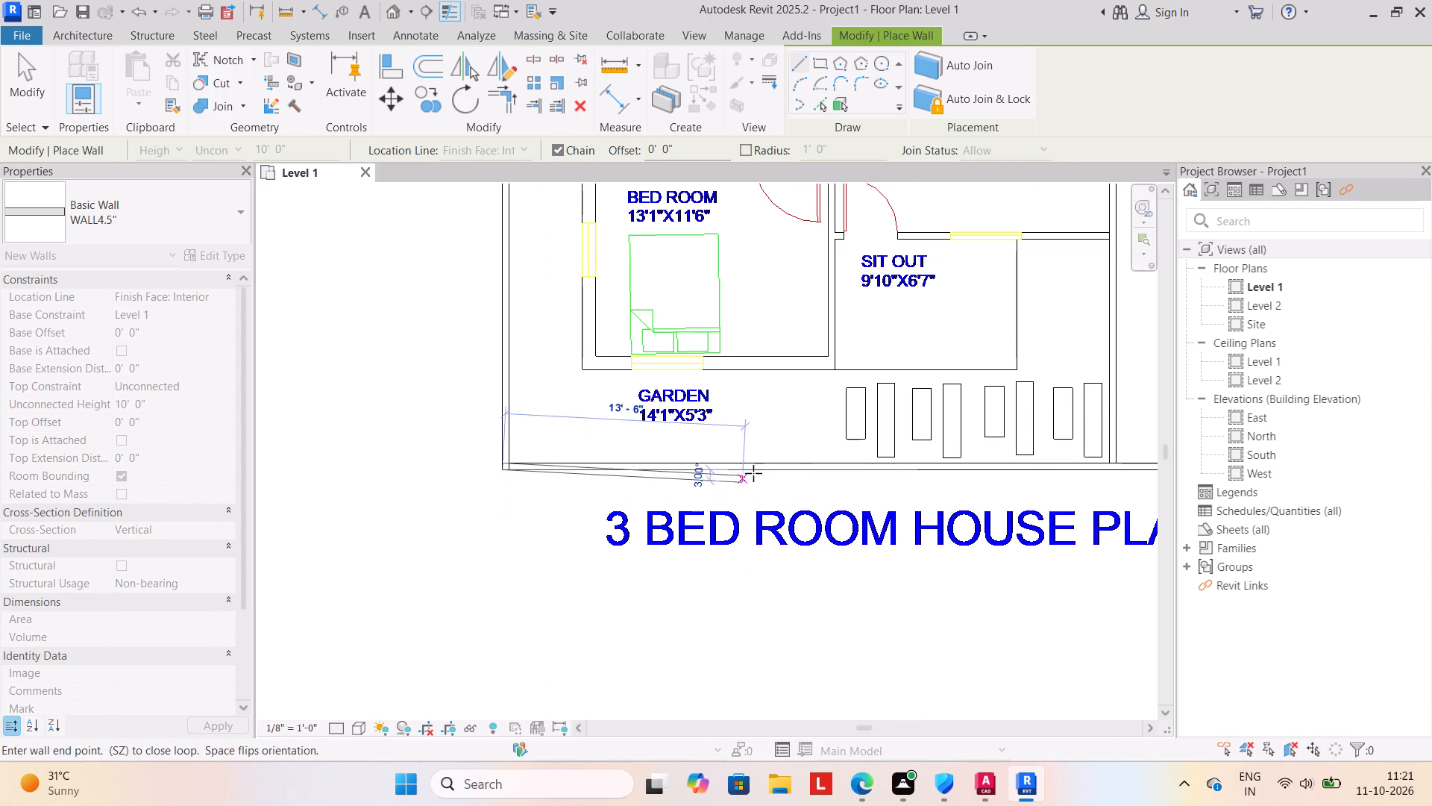
Continue the WALL4.5" wall along the plan's south edge from the outer southwest corner to the east wall.
scroll(816, 457, "down", 2)
middle_click_drag(832, 476, 536, 446)
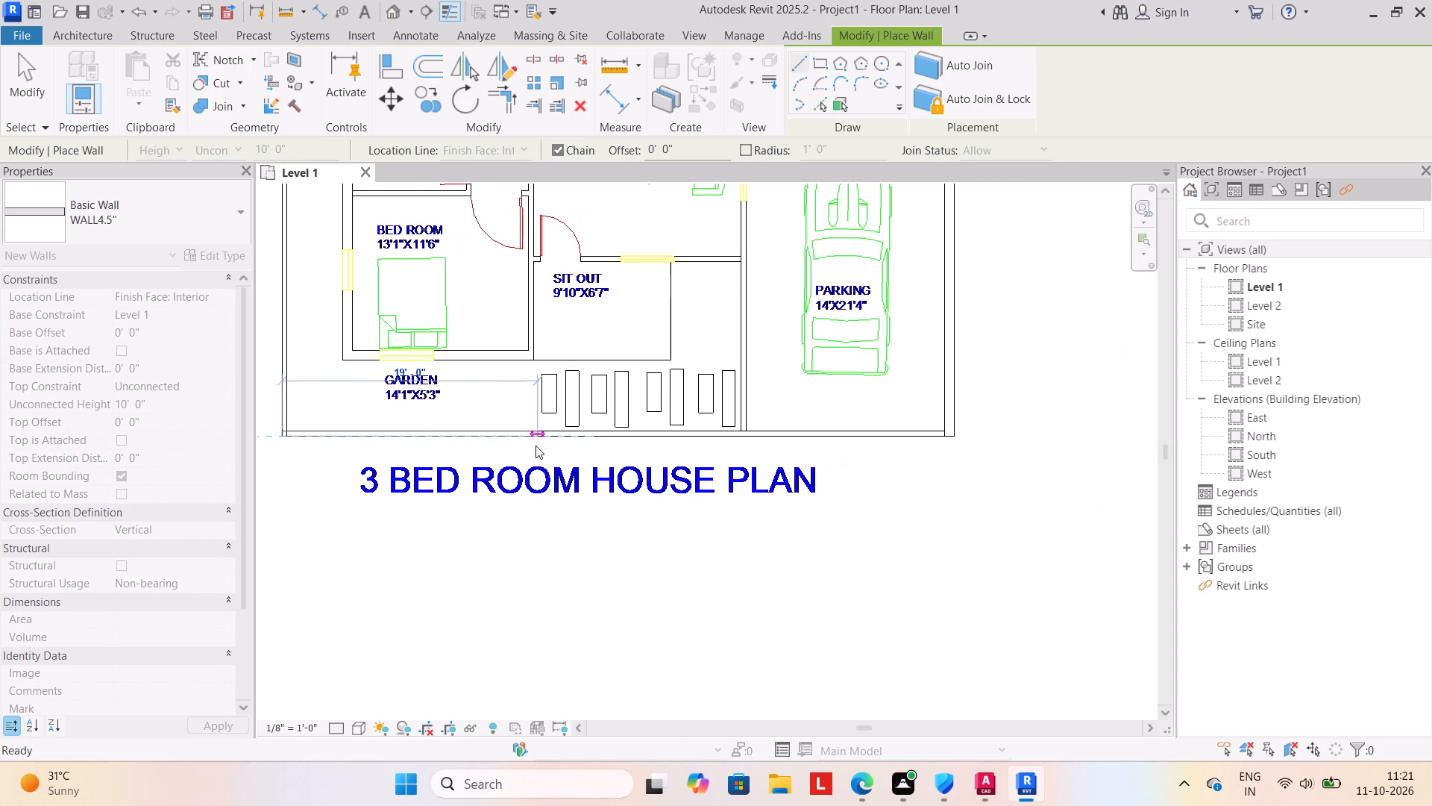
left_click(947, 428)
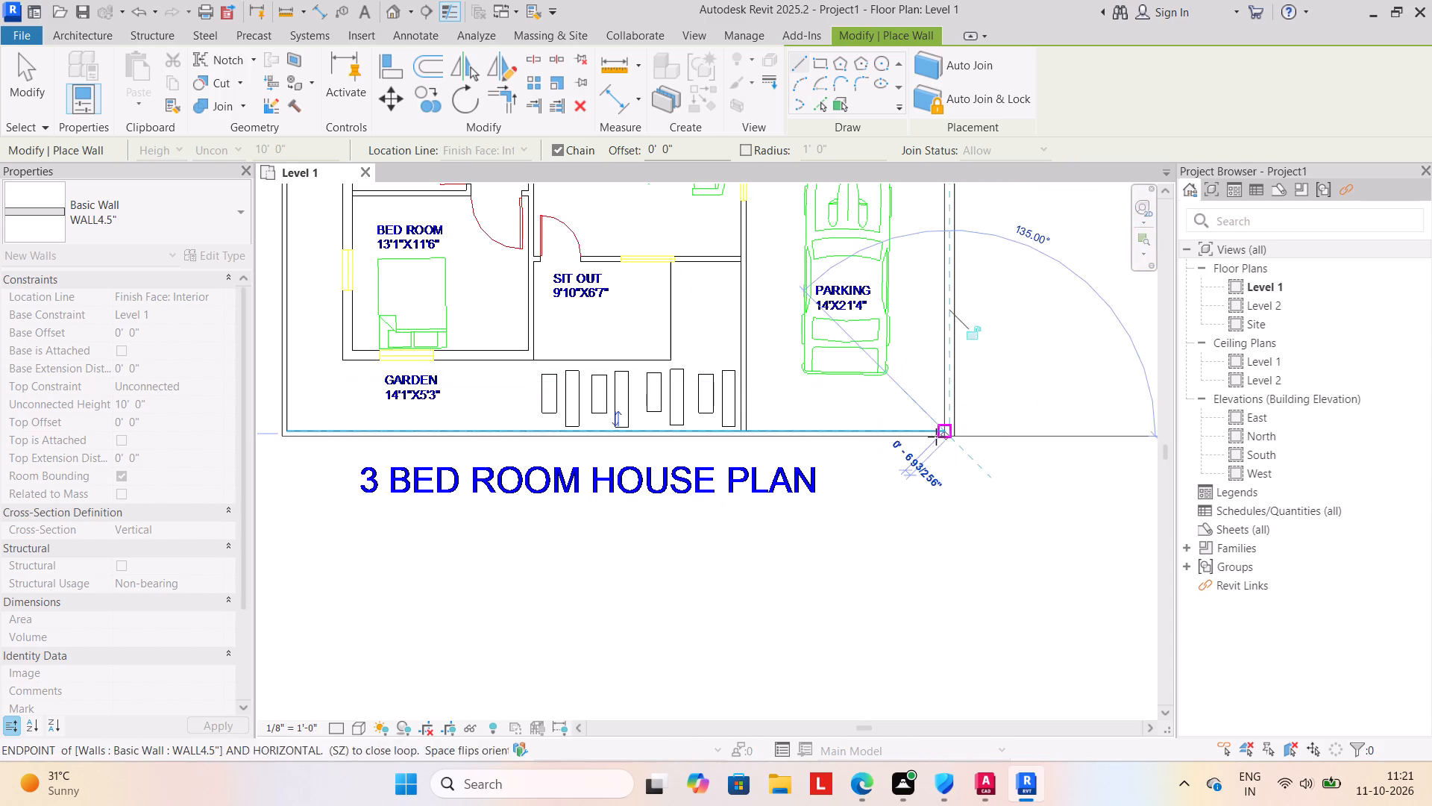
key("Escape")
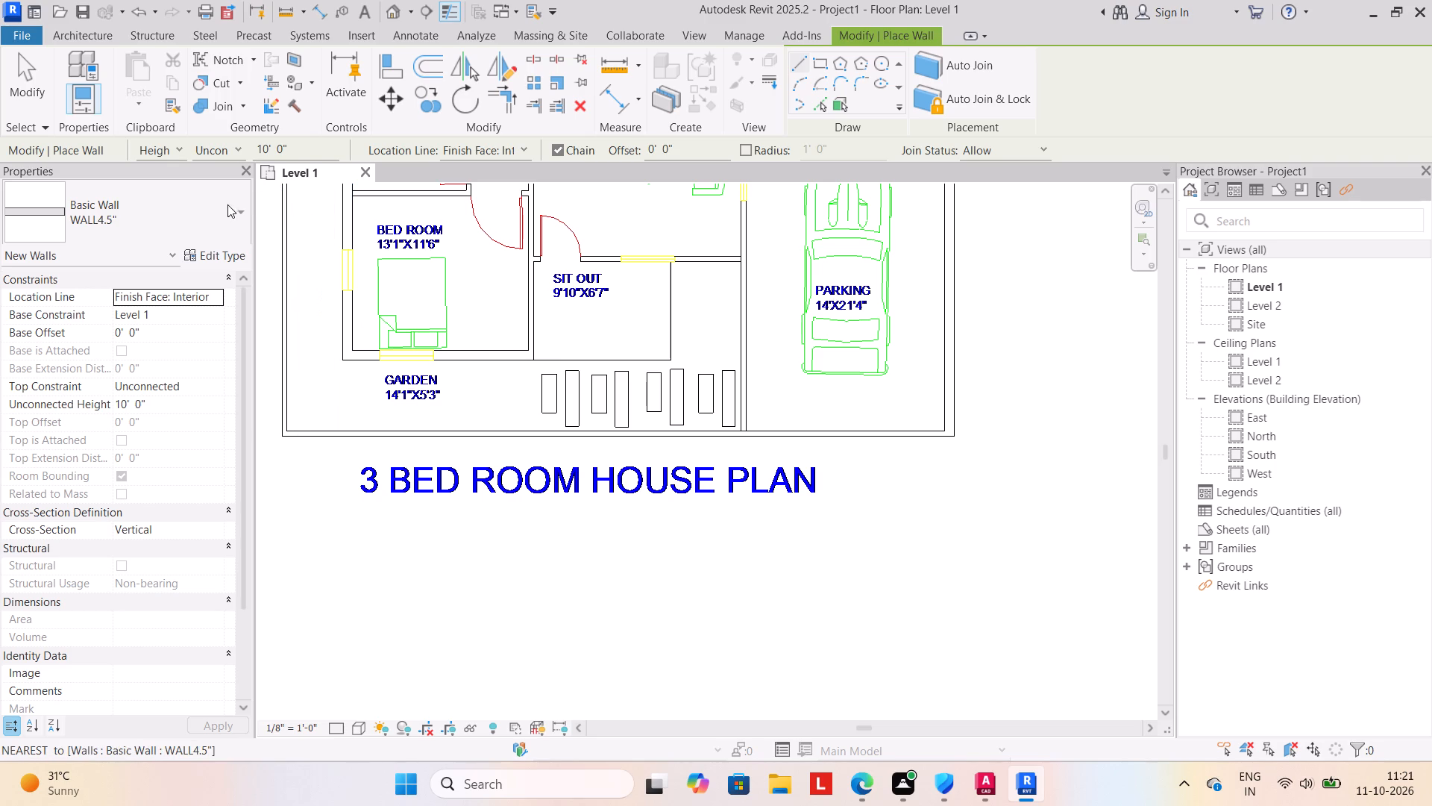
scroll(536, 544, "down", 3)
key("Escape")
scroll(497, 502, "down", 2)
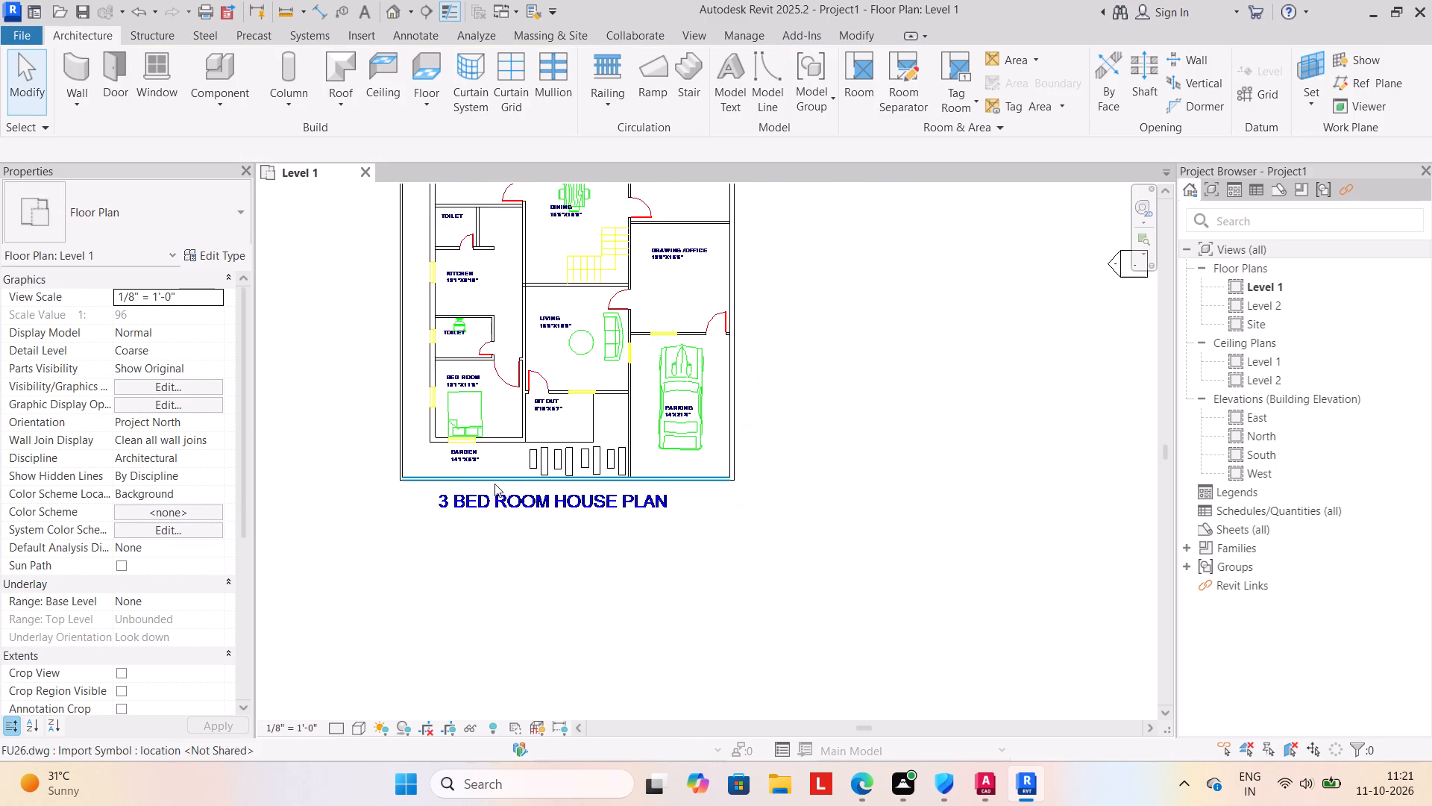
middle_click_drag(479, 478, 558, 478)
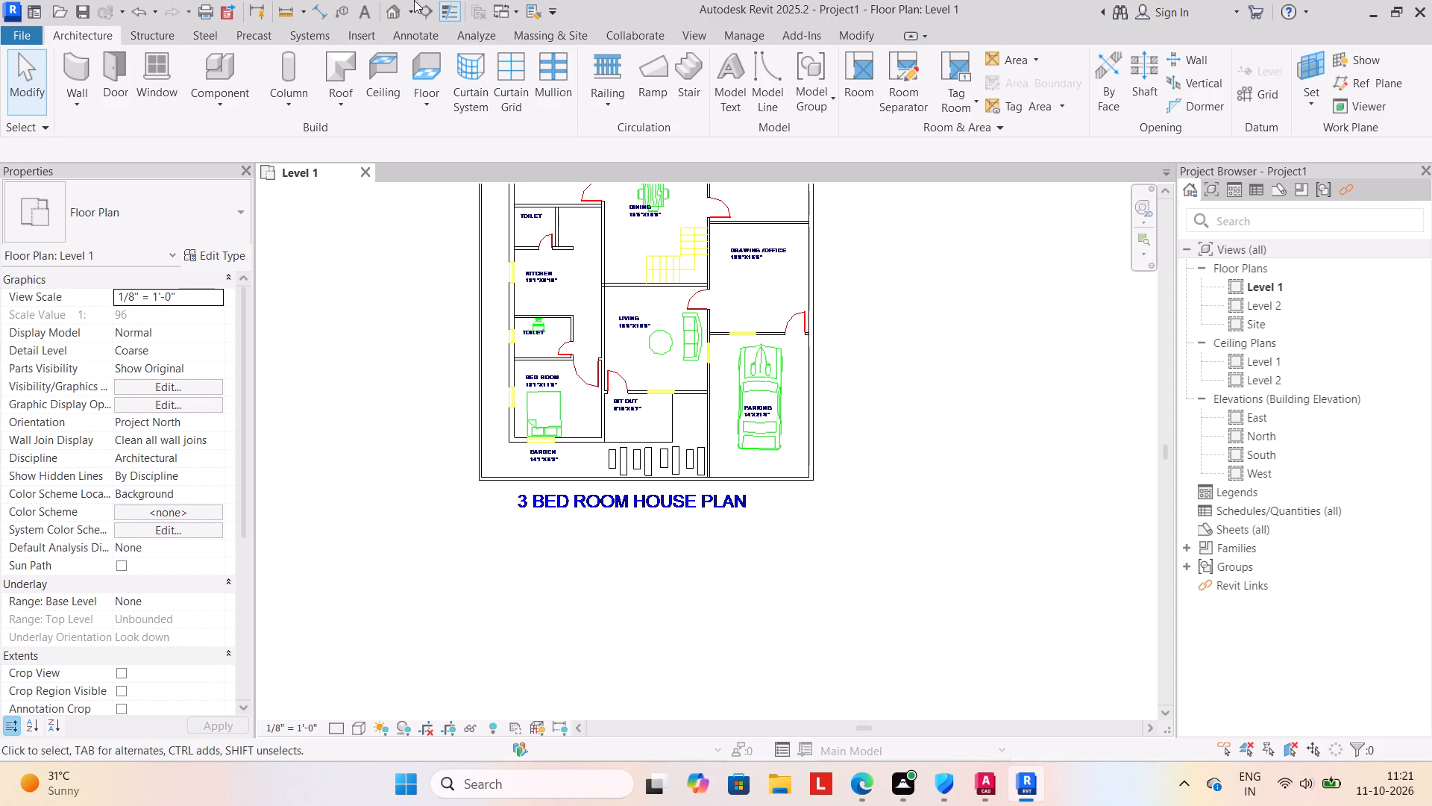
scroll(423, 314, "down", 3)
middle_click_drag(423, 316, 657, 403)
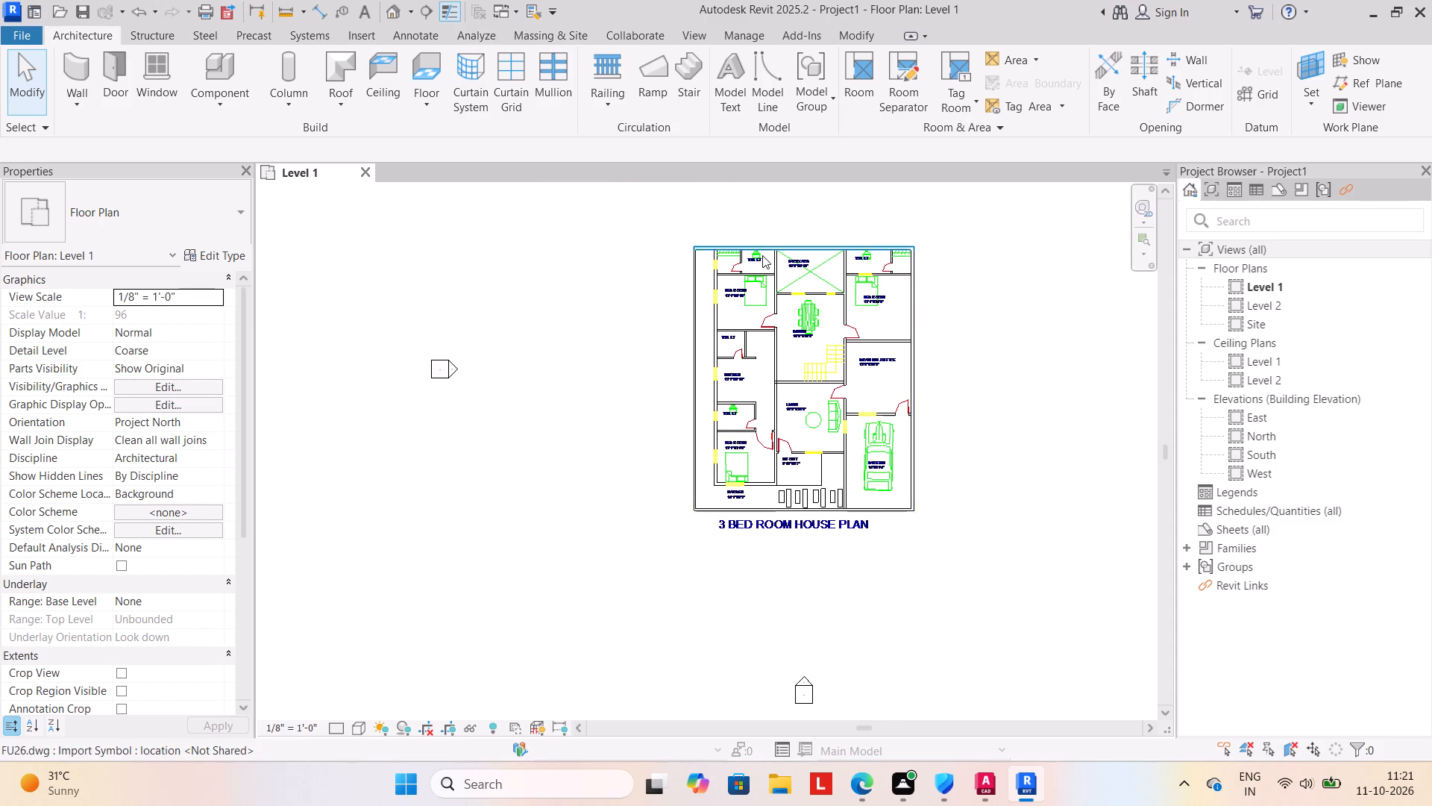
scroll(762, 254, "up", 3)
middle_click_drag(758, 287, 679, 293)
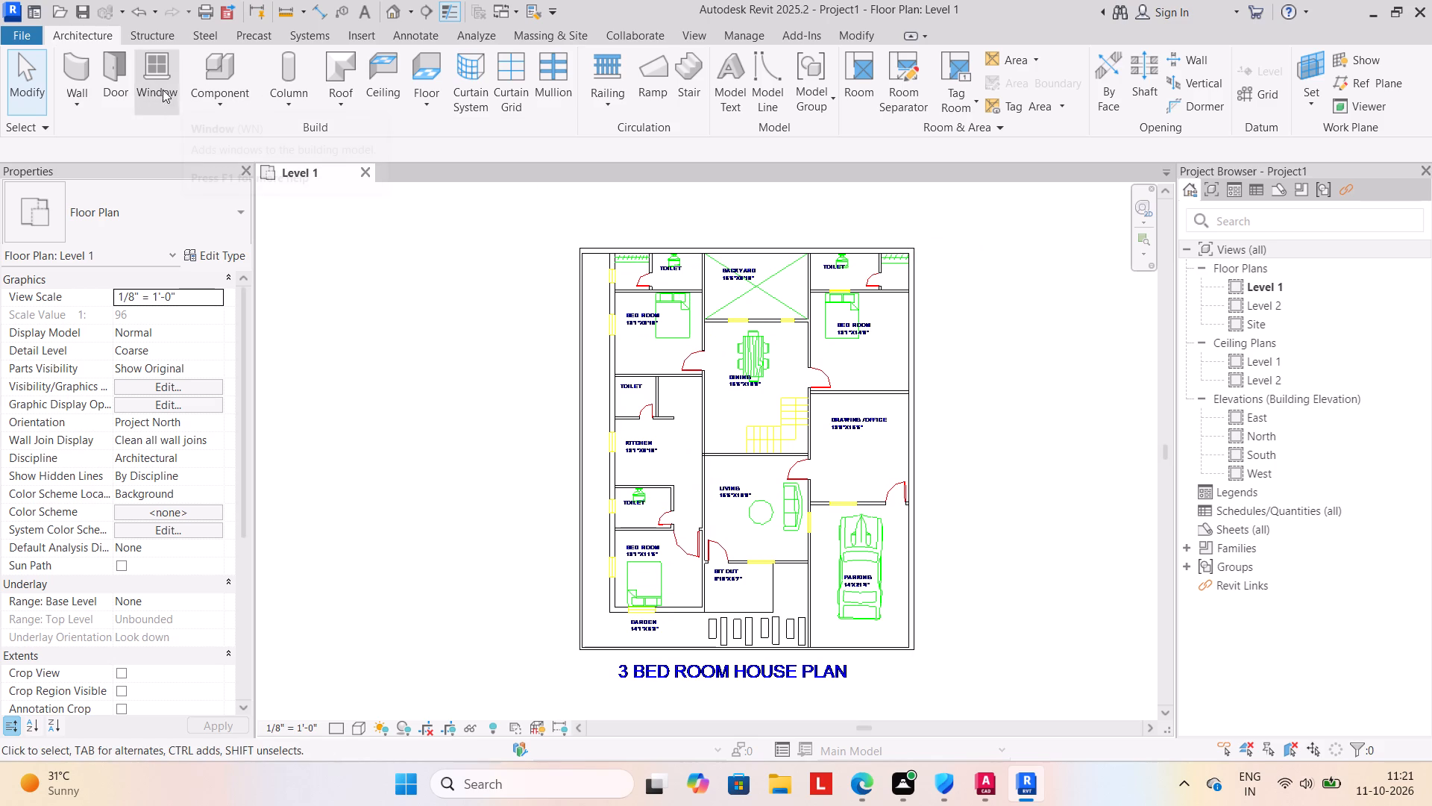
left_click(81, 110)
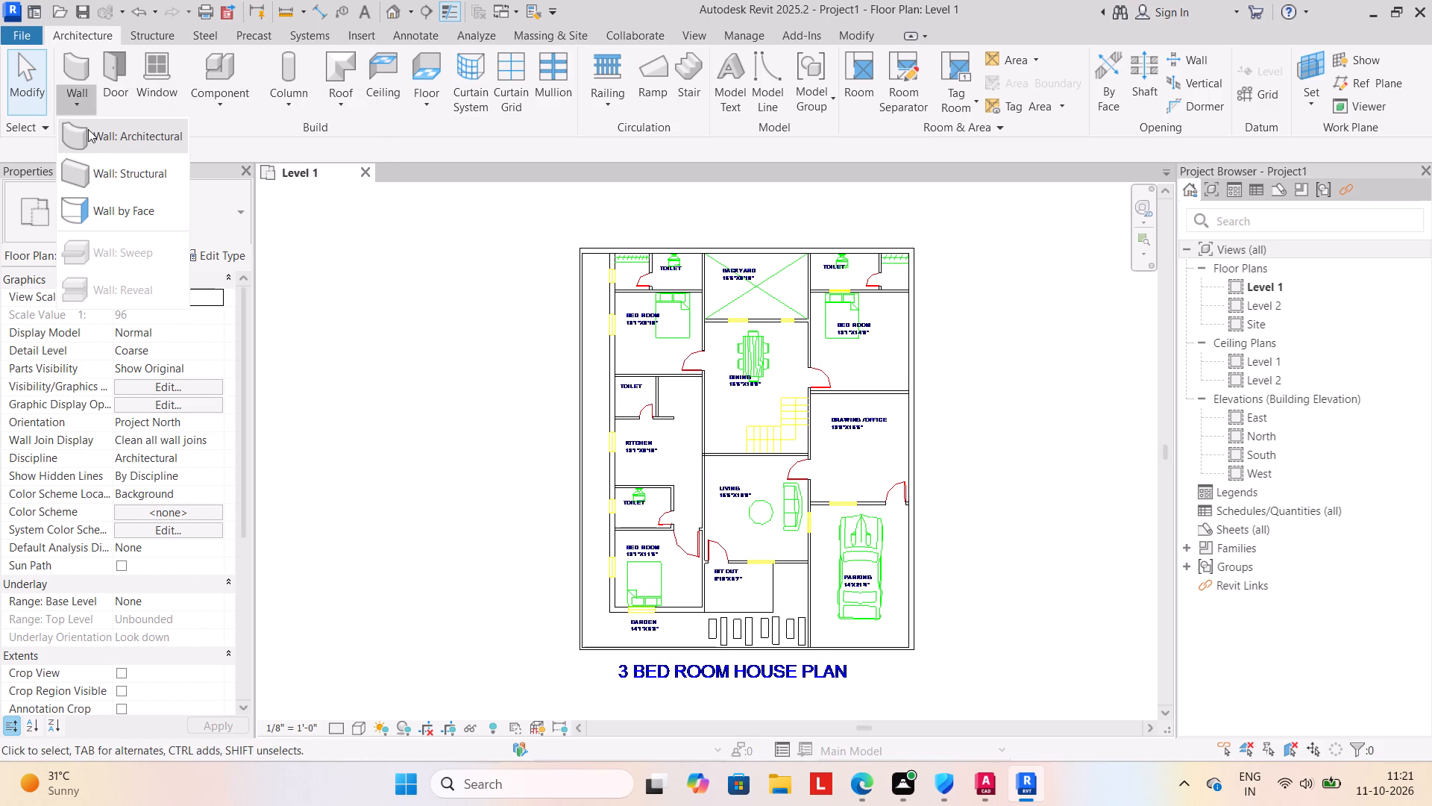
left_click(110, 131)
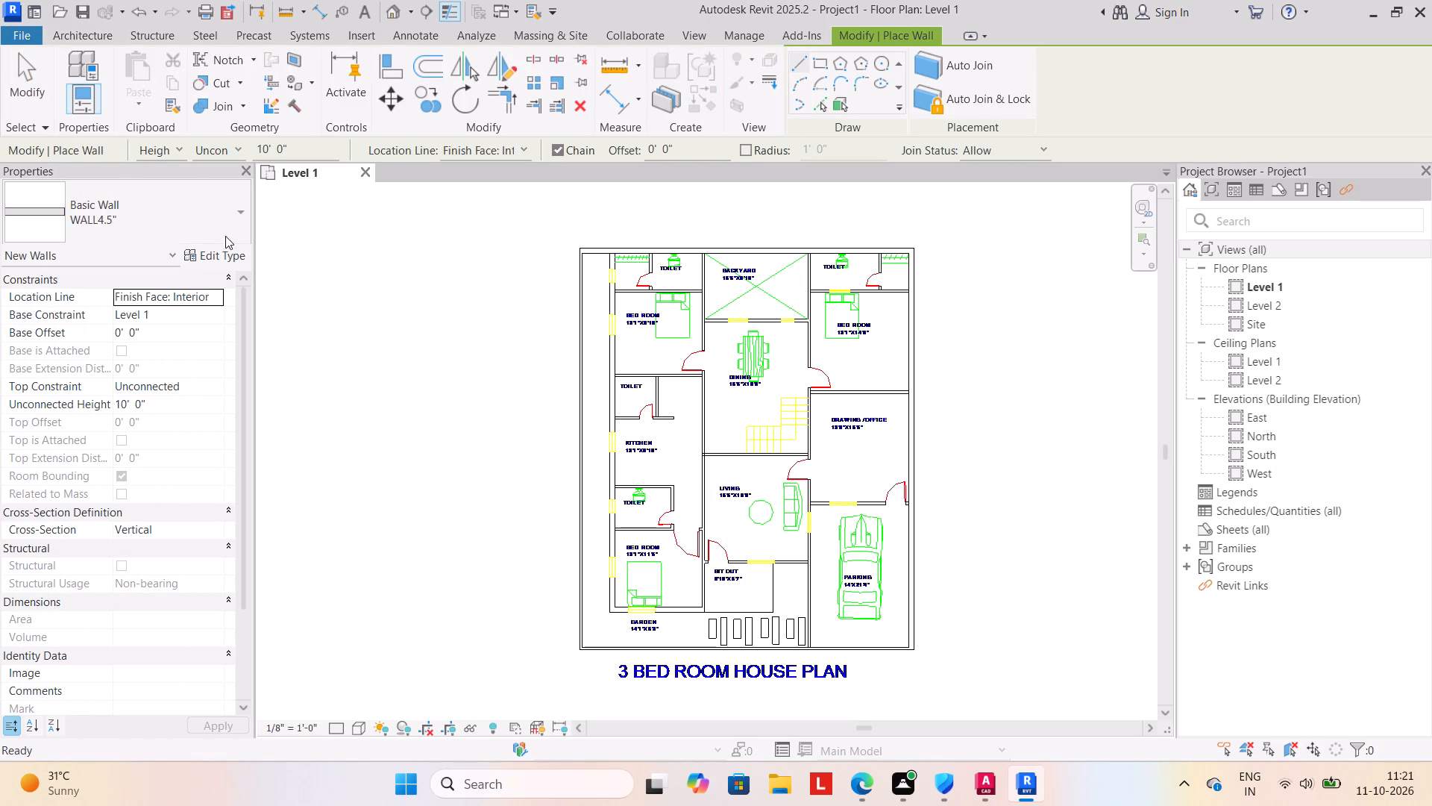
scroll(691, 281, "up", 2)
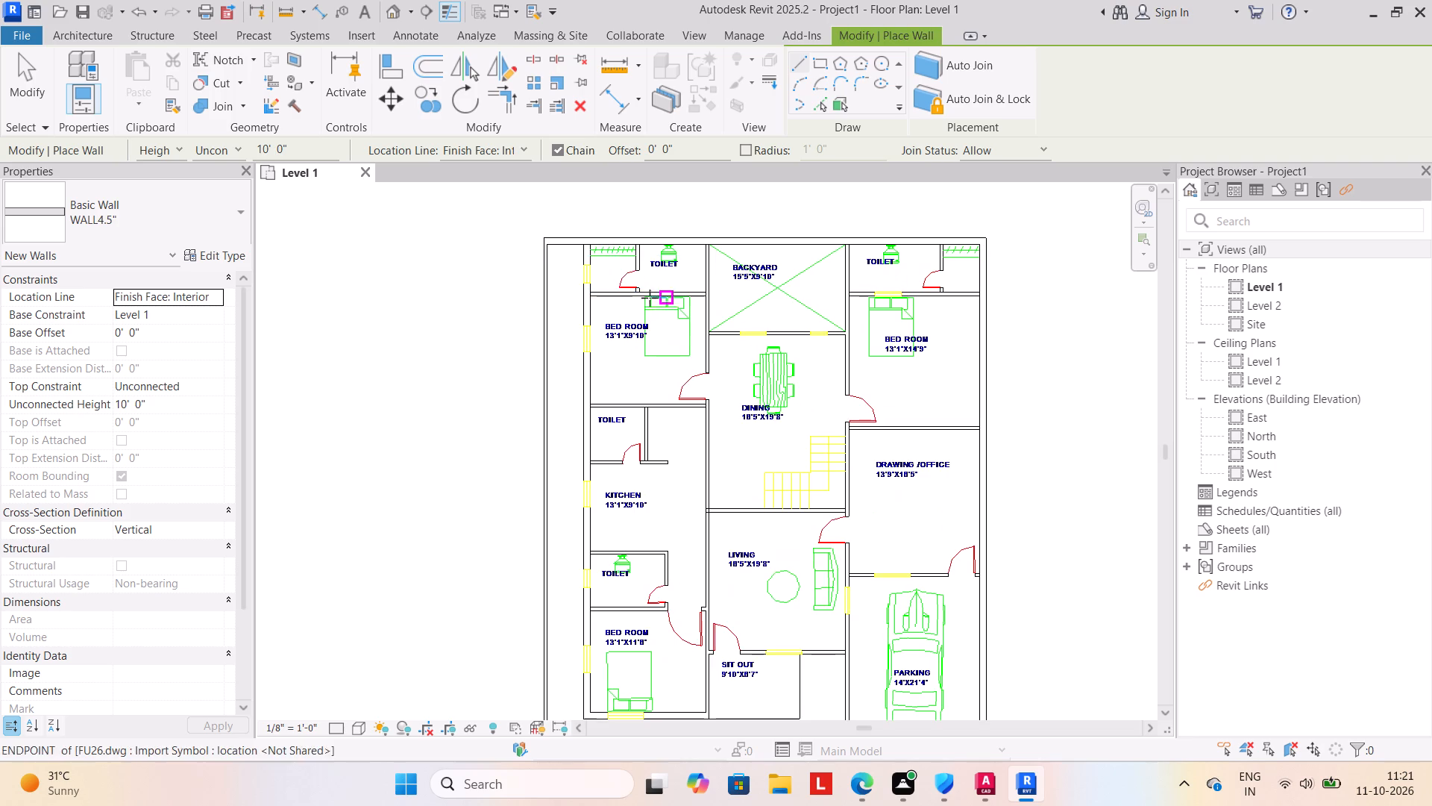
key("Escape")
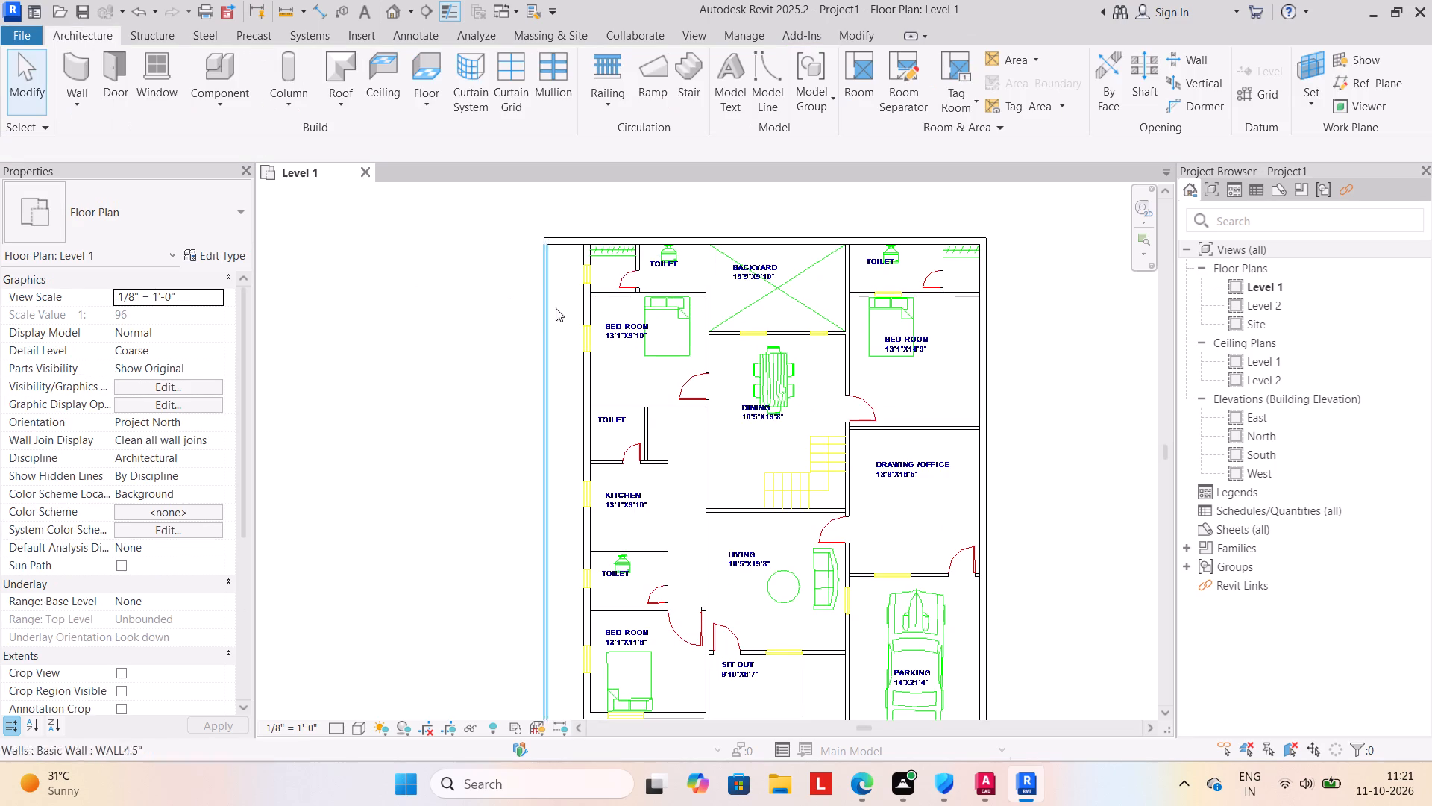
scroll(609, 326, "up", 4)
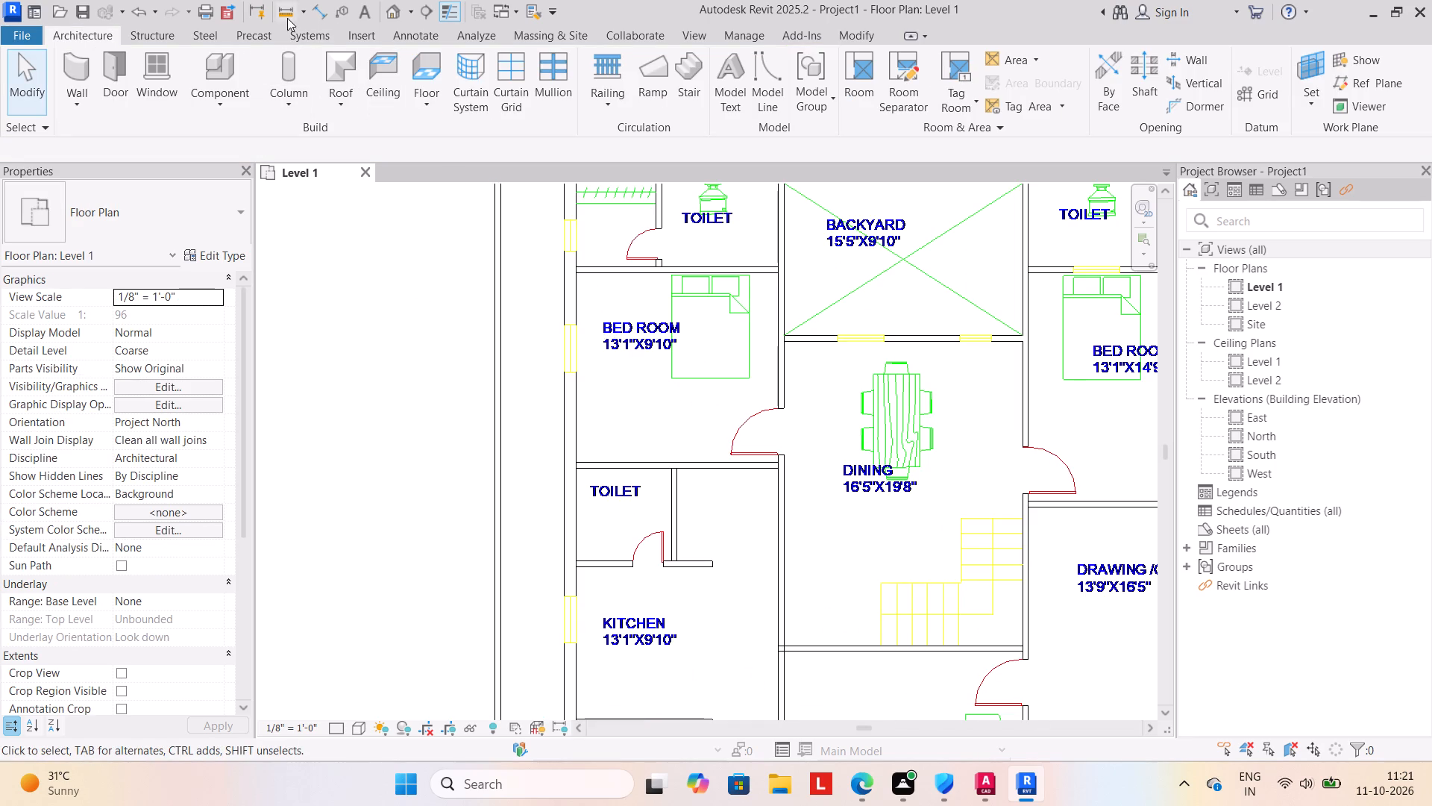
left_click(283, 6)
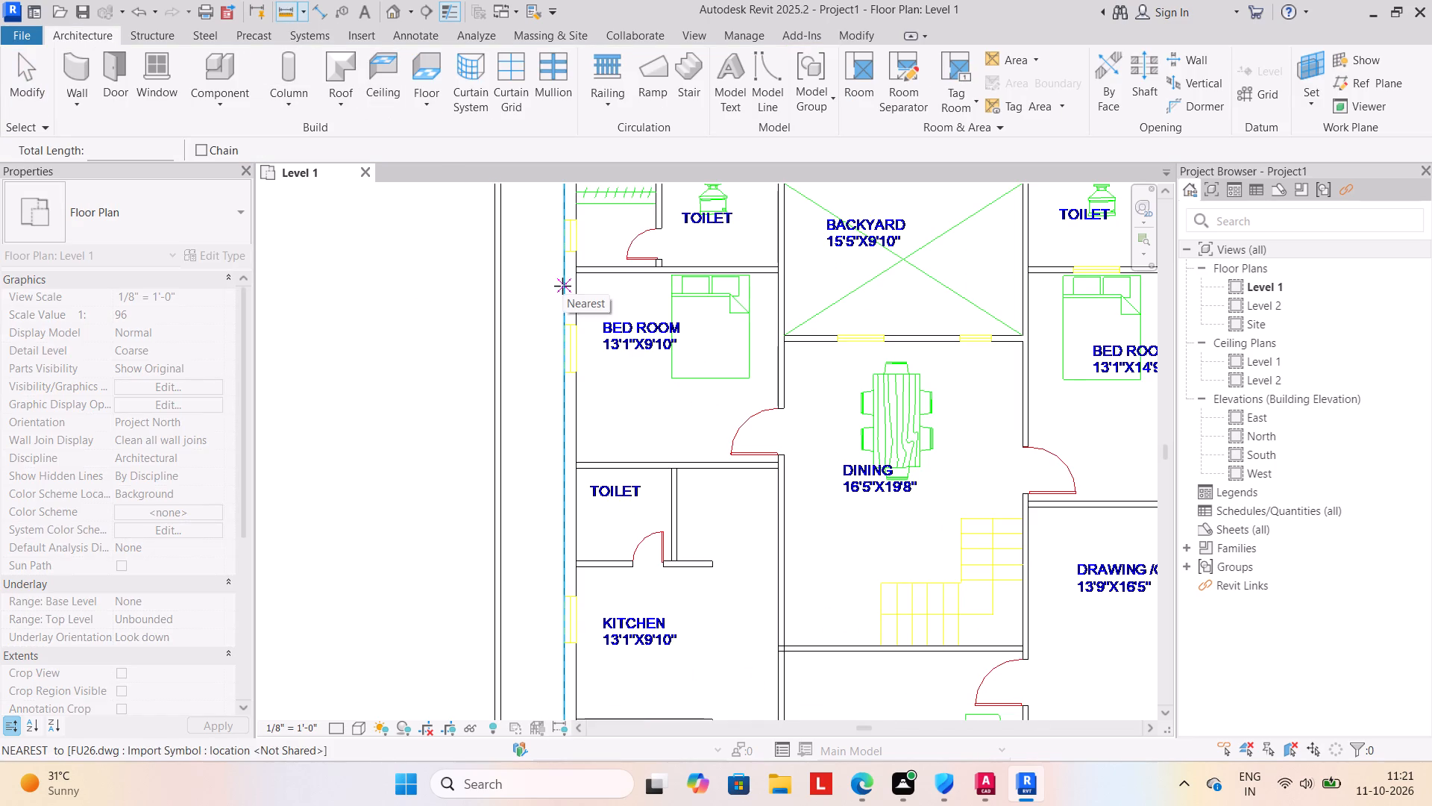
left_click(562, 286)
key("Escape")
Draw a 9" architectural wall along the house's west side from the north wall to the 13'1"x11'6" bedroom's outer southwest corner.
scroll(560, 357, "down", 5)
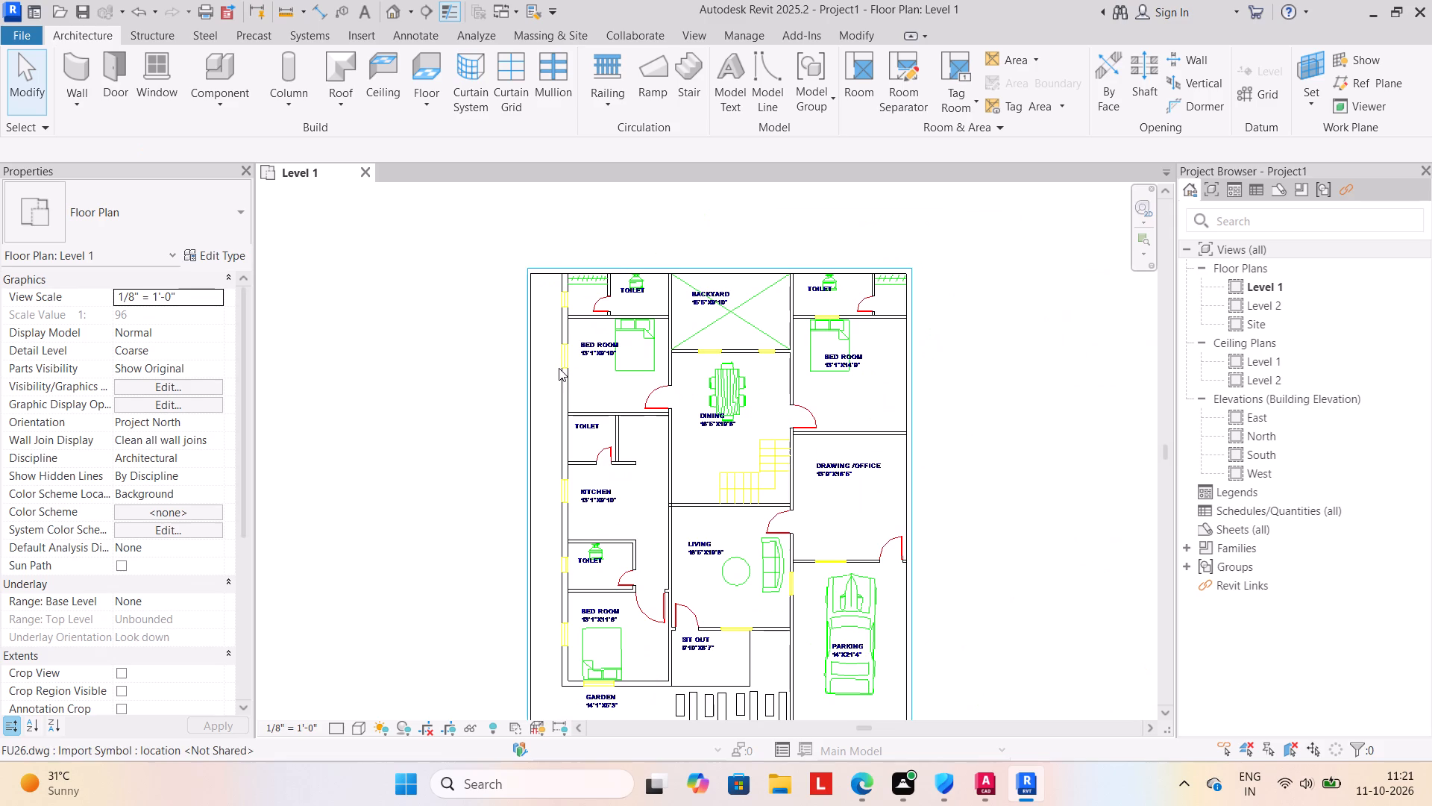
middle_click_drag(559, 370, 595, 341)
scroll(592, 343, "up", 1)
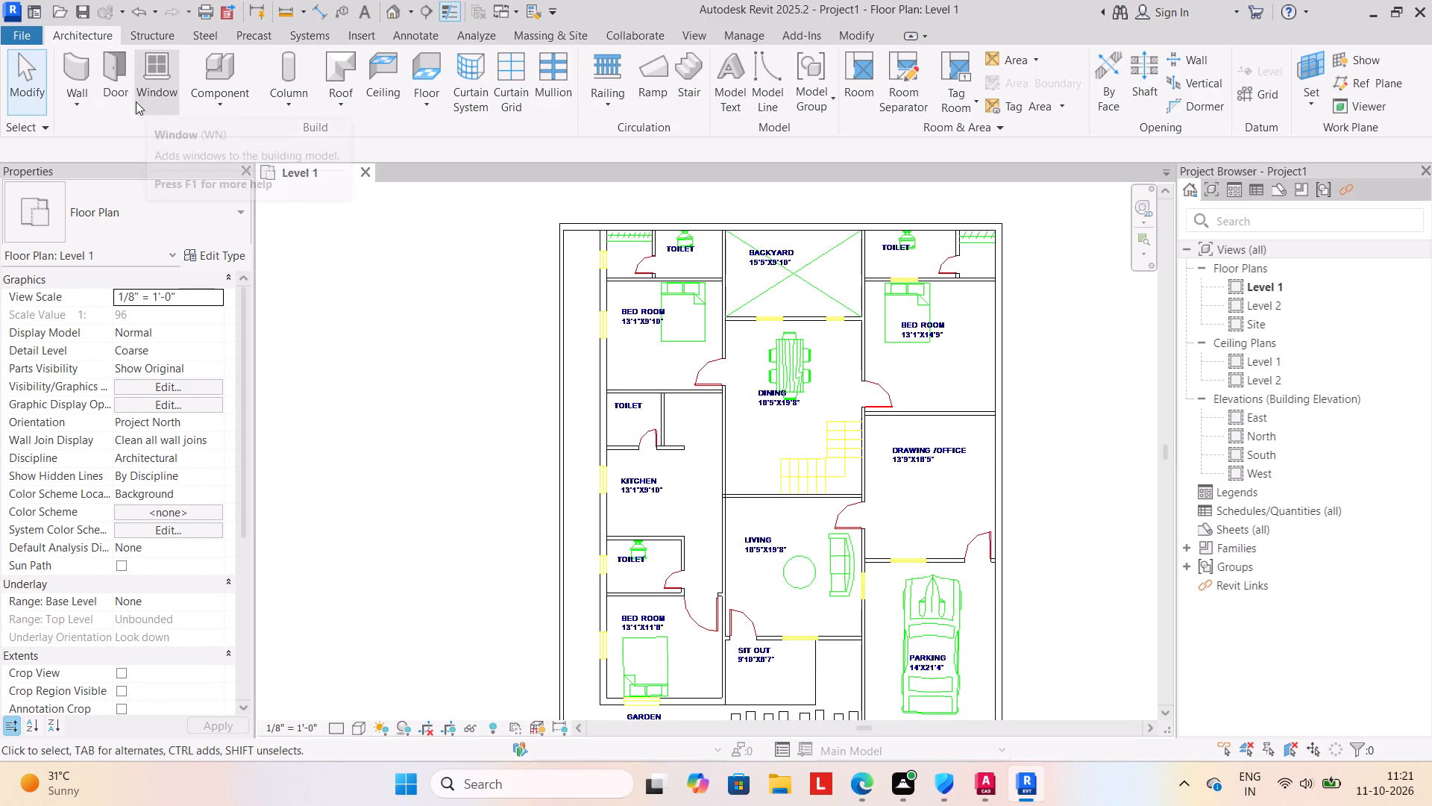
left_click(74, 113)
left_click(104, 136)
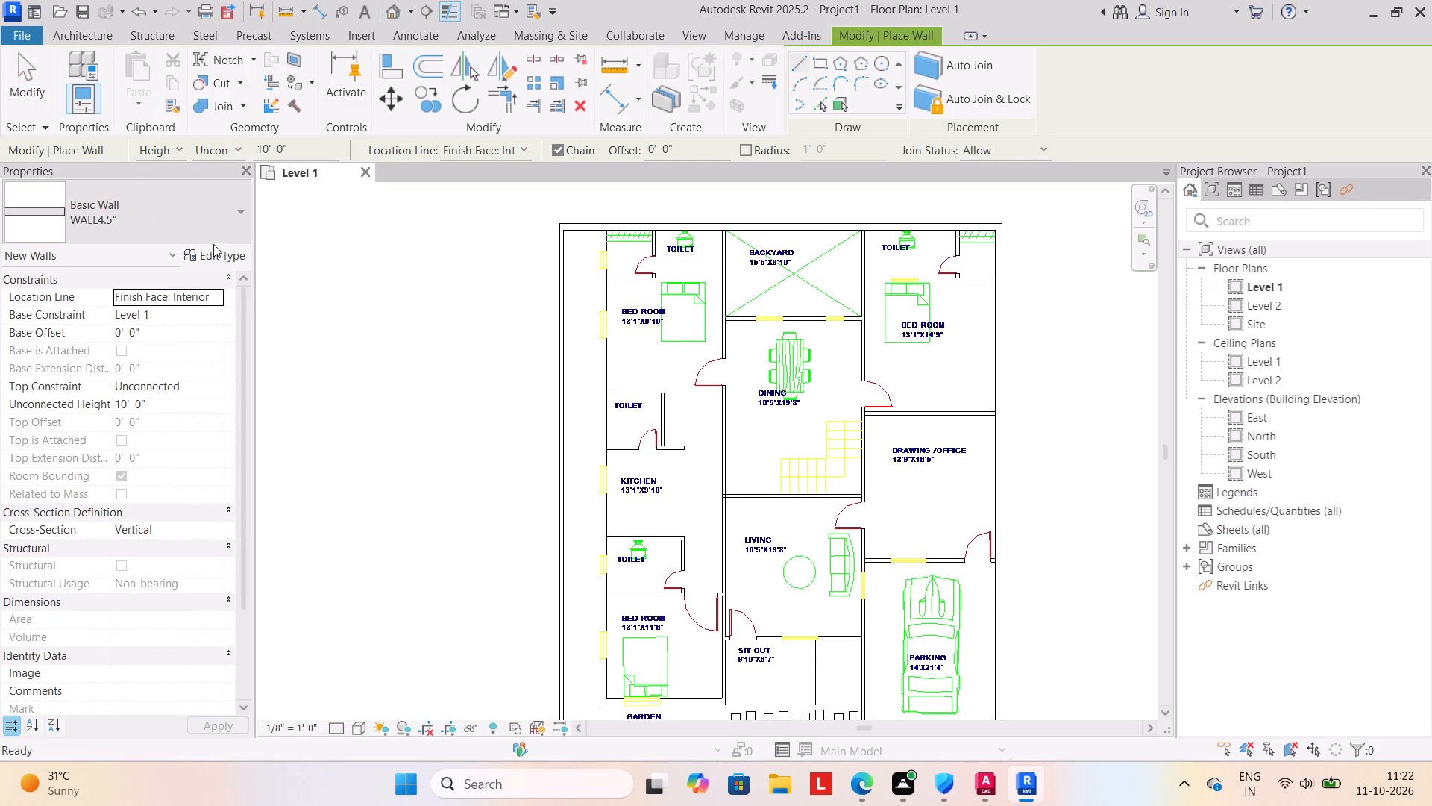
left_click(236, 210)
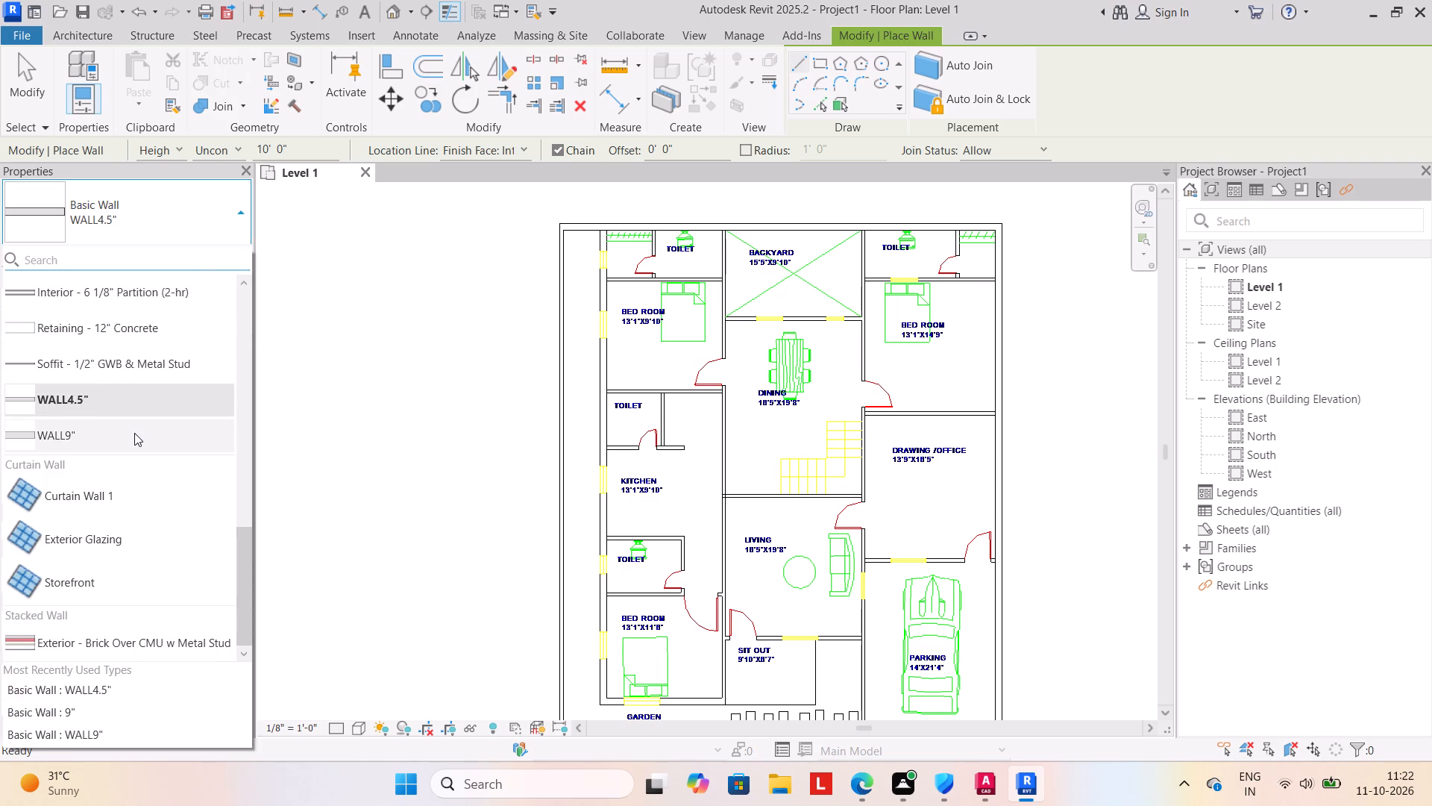
scroll(160, 390, "down", 7)
scroll(125, 446, "down", 6)
scroll(125, 431, "up", 11)
left_click(147, 304)
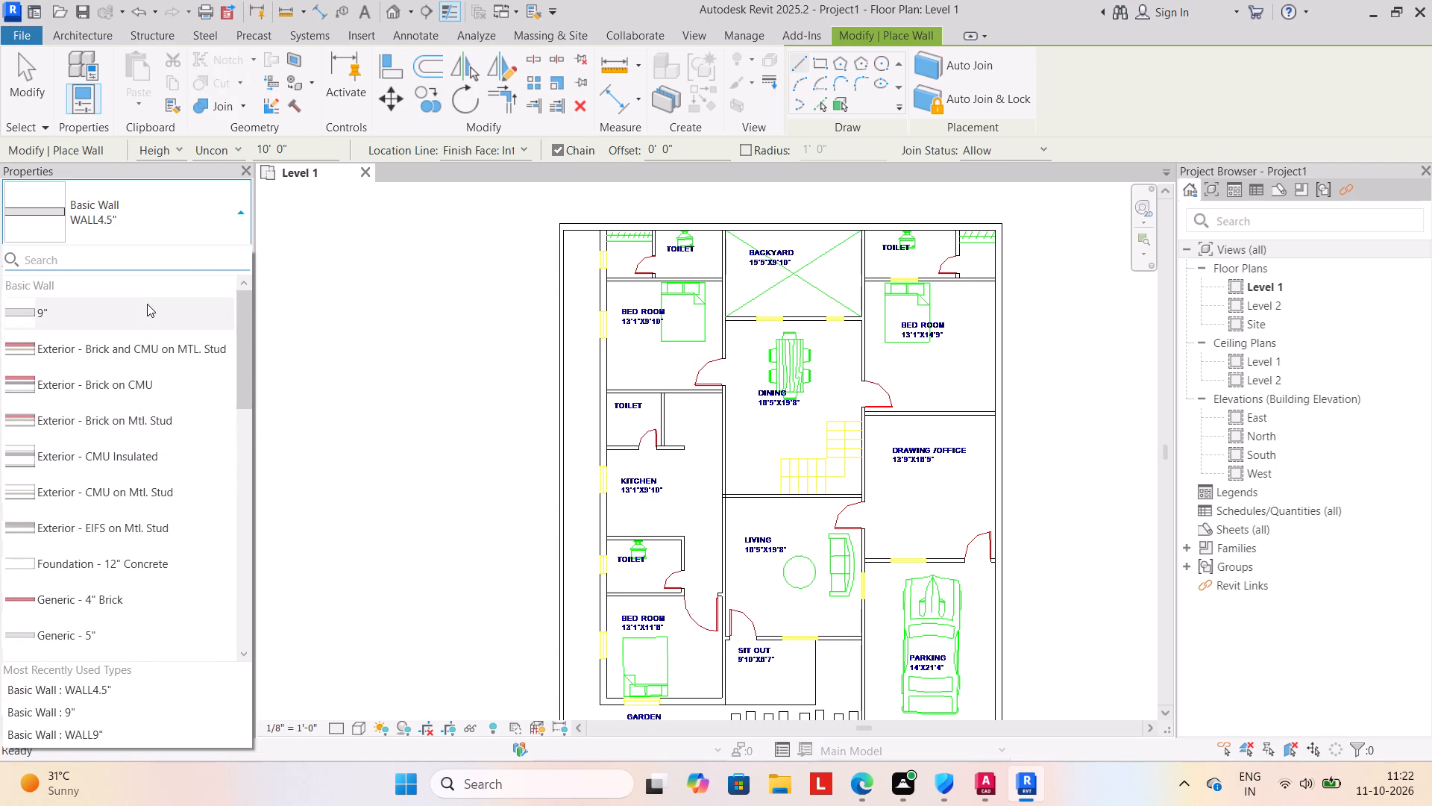
scroll(623, 260, "up", 1)
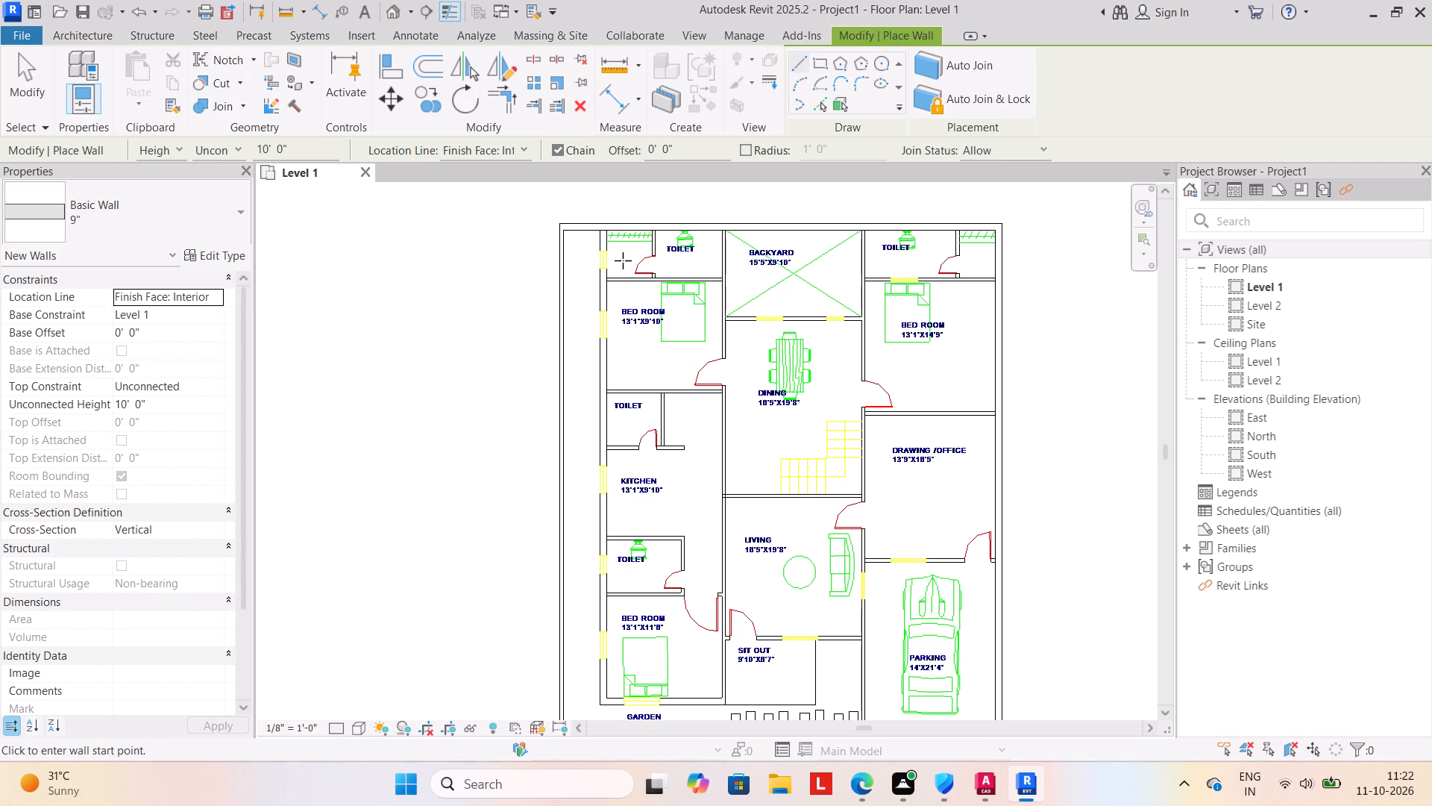
left_click(596, 226)
scroll(586, 487, "down", 1)
middle_click_drag(589, 479, 600, 363)
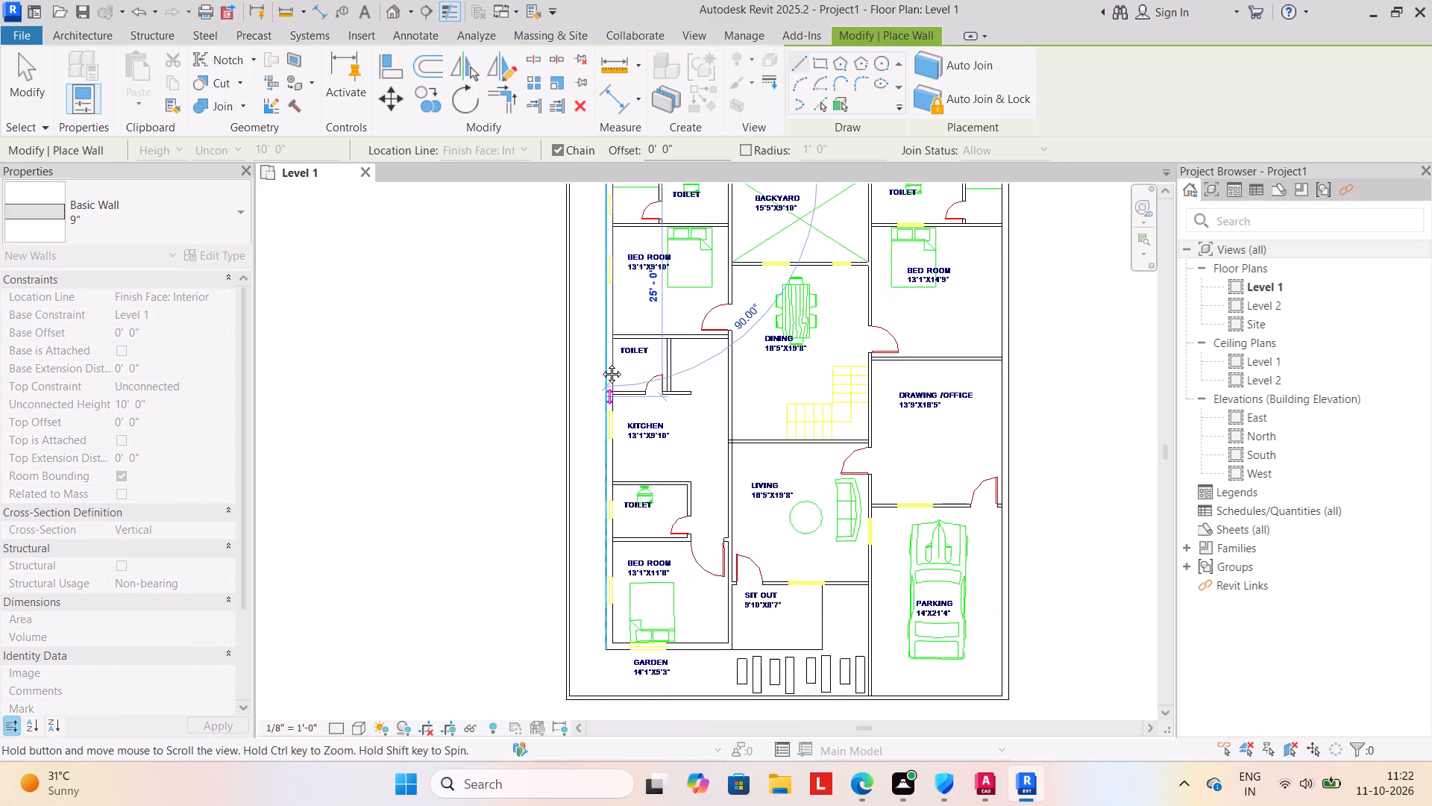
middle_click_drag(600, 363, 599, 350)
scroll(607, 612, "up", 2)
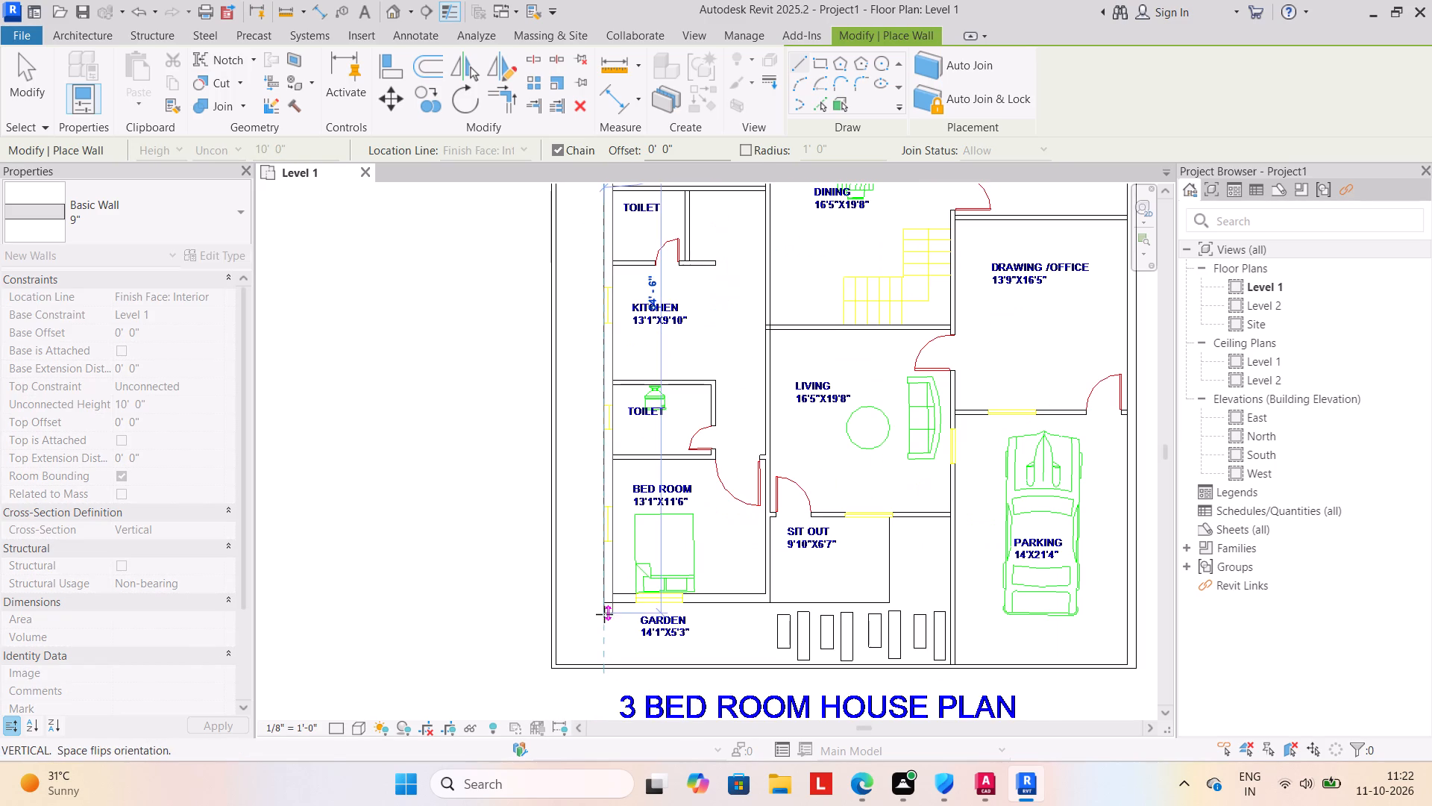
left_click(604, 607)
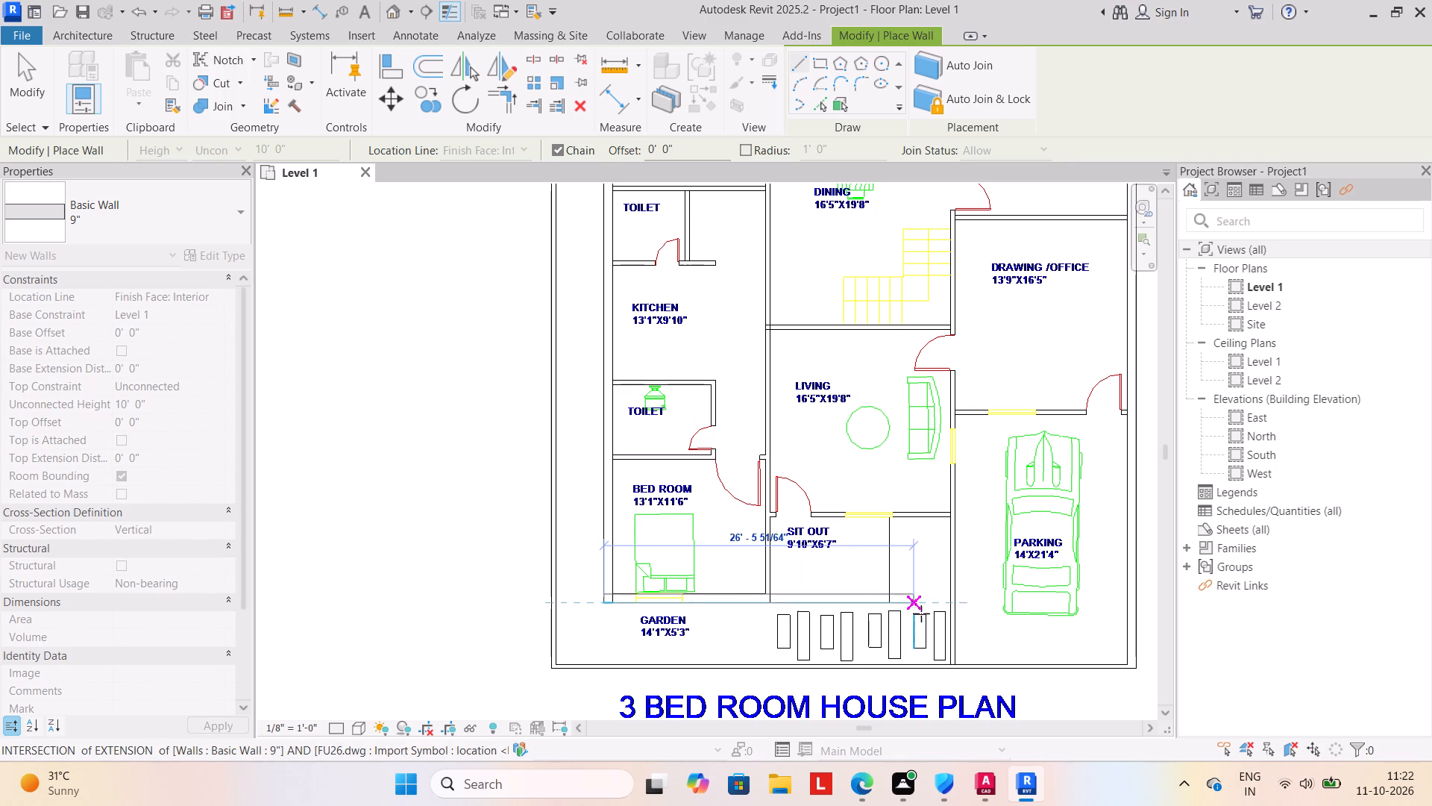
Continue the 9" wall along the south side of the 13'1"x11'6" bedroom to its outer southeast corner.
left_click(770, 604)
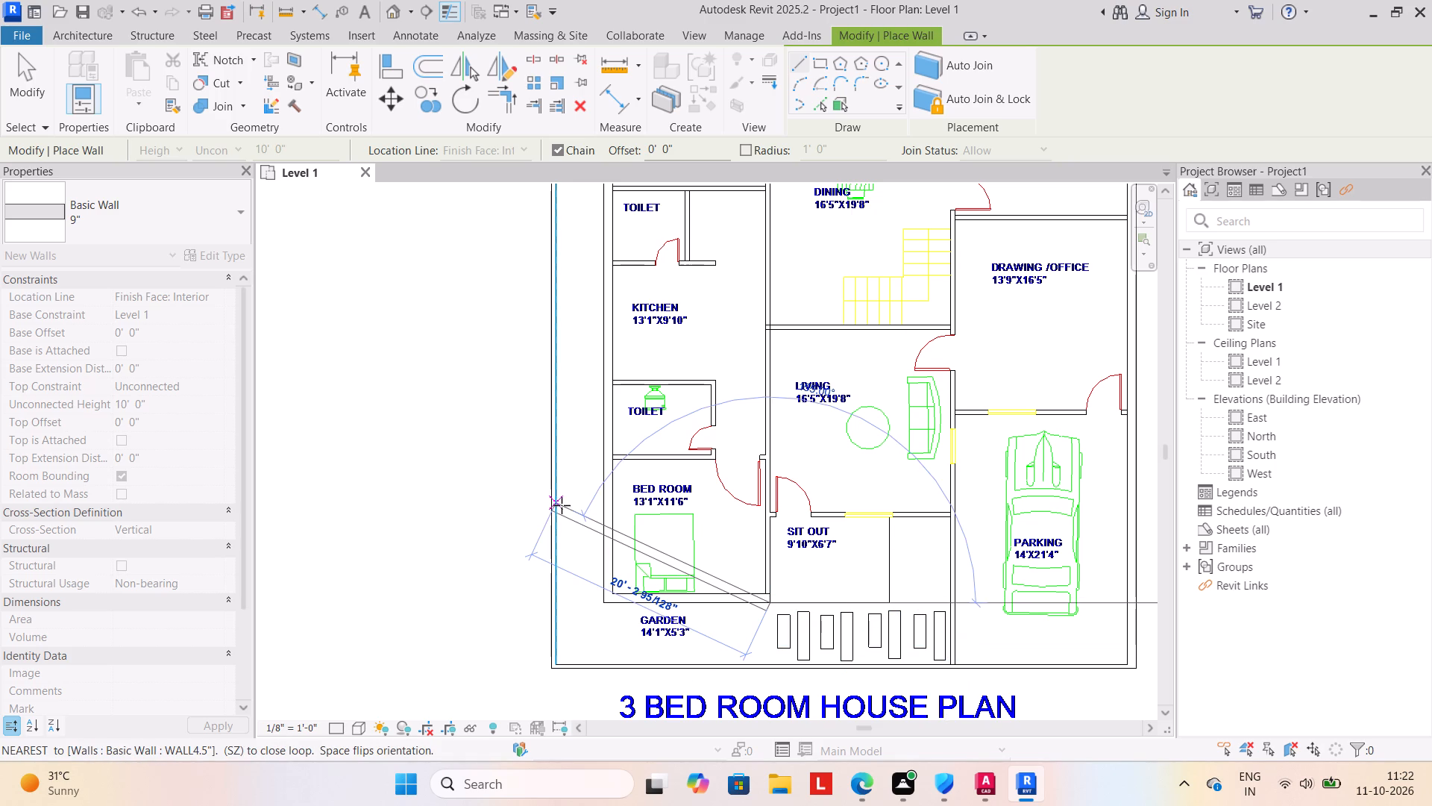
key("Escape")
scroll(585, 527, "down", 4)
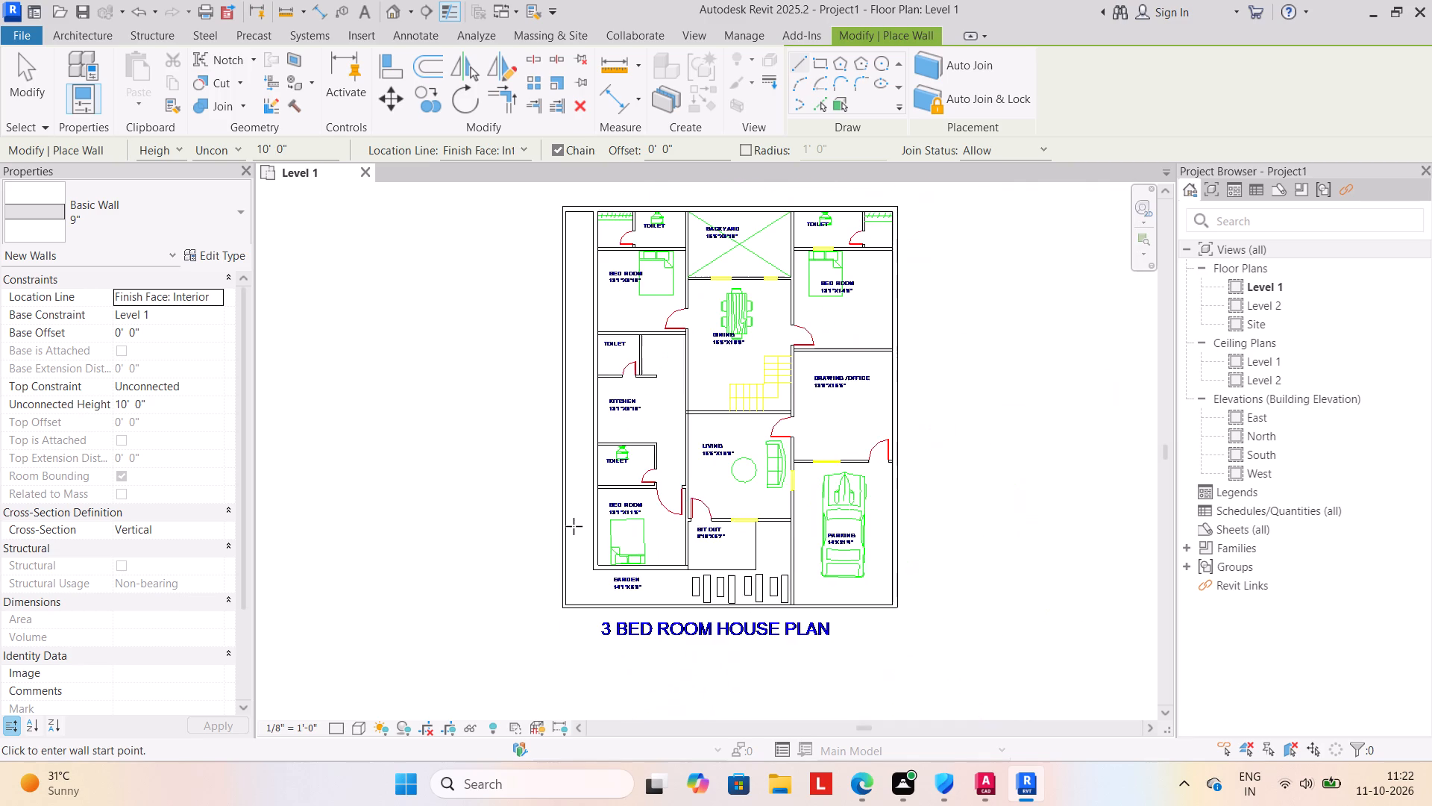
Draw a WALL4.5" architectural wall about 13'1" long along the north side of the 13'1"x9'10" bedroom, separating it from the toilet.
middle_click_drag(562, 525, 609, 533)
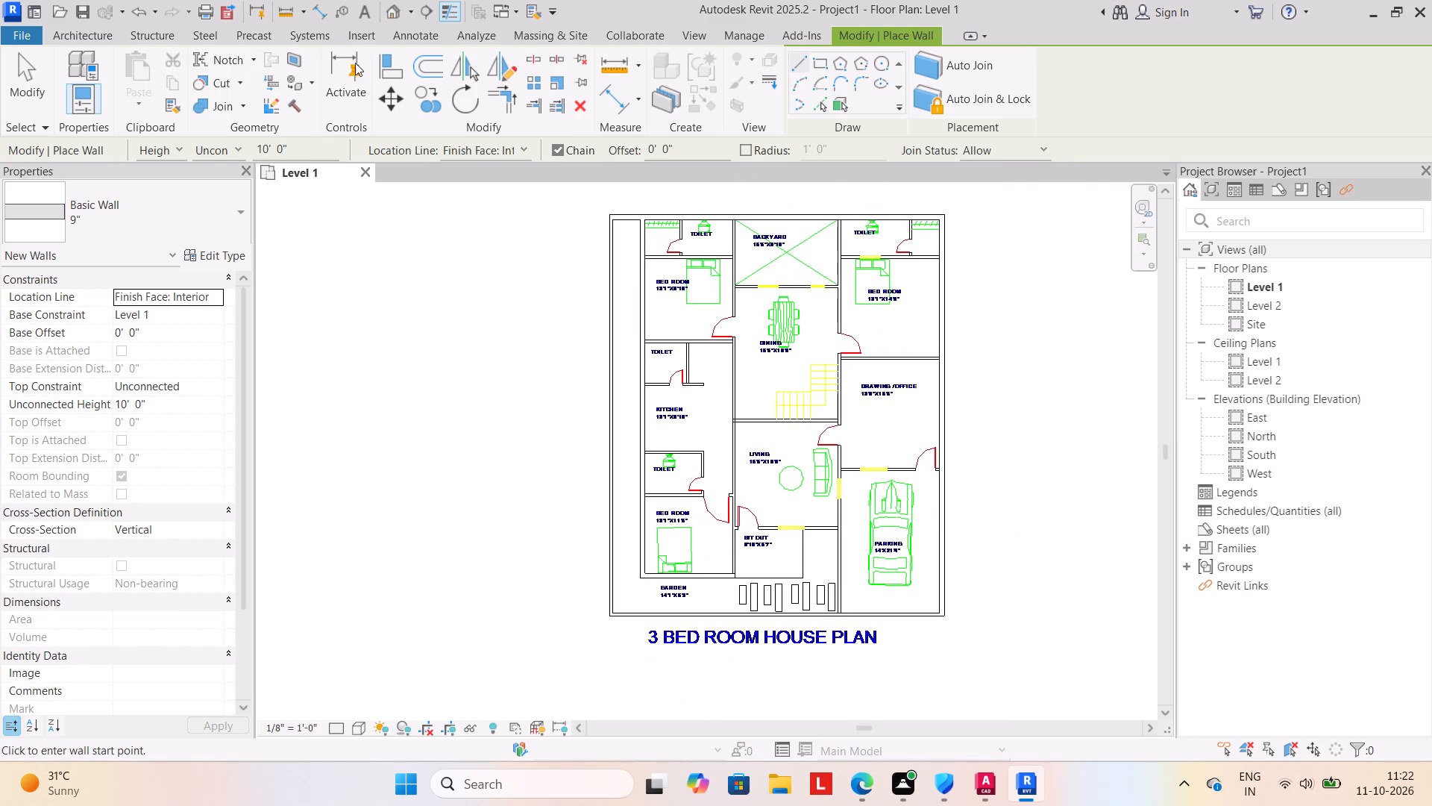
left_click(63, 36)
left_click(81, 108)
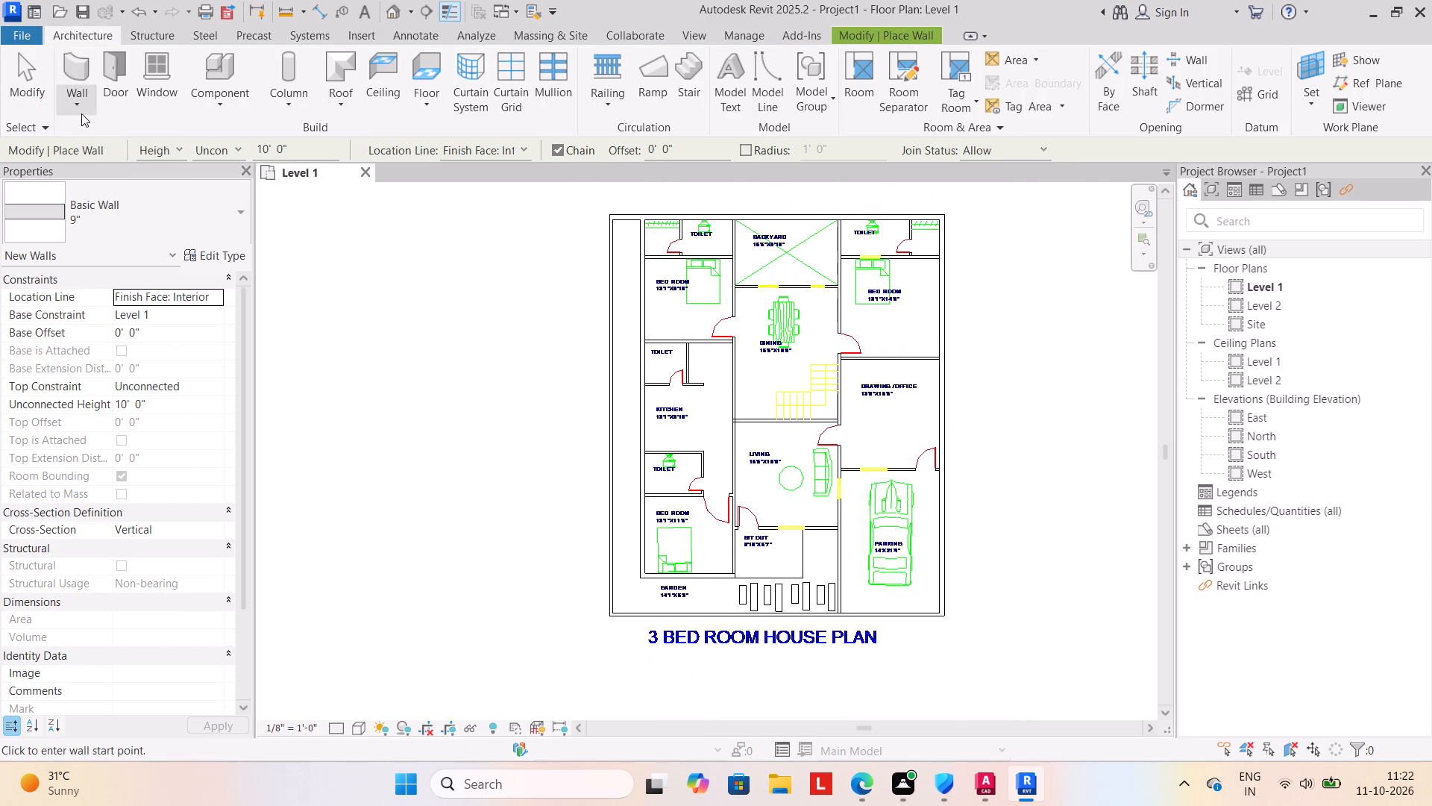
left_click(118, 136)
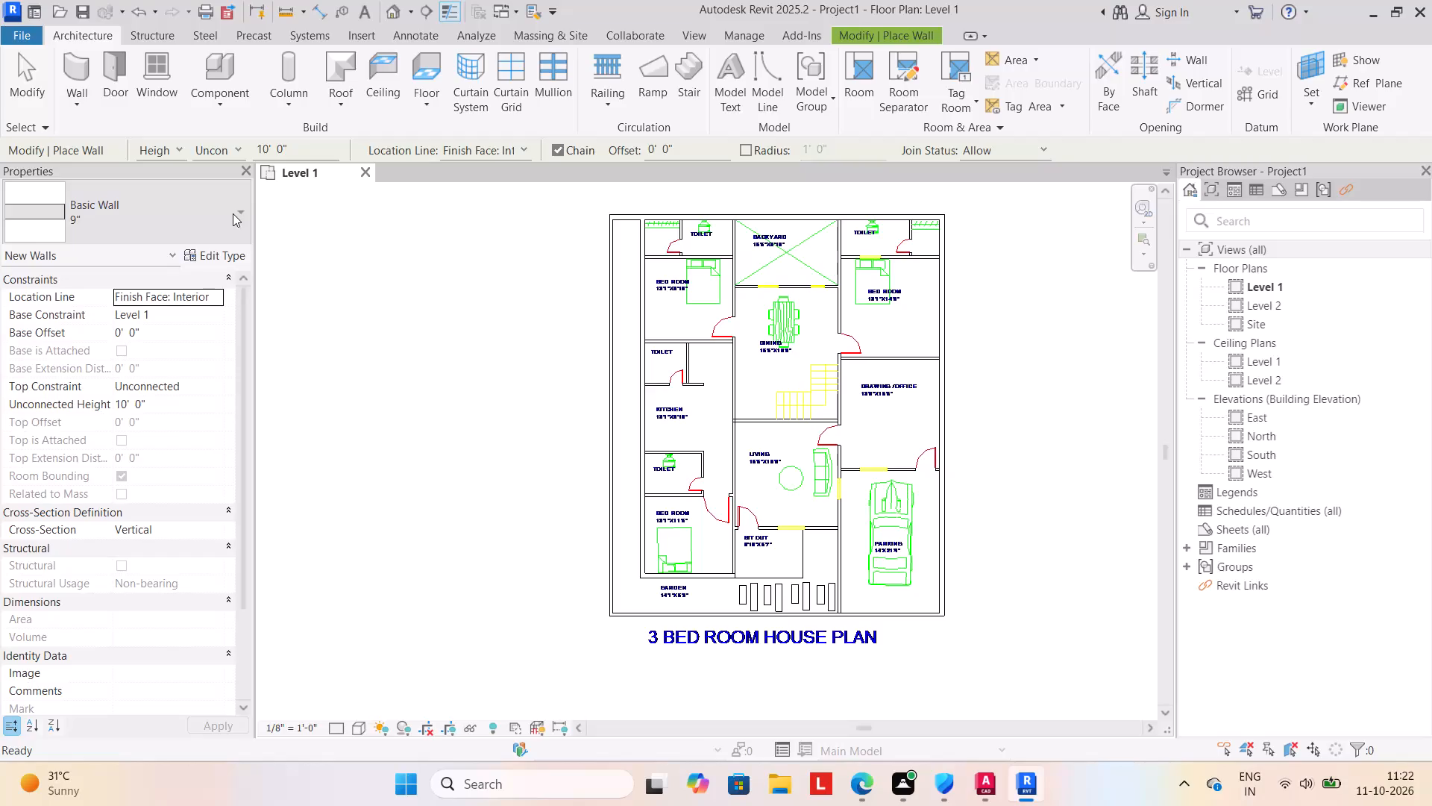
left_click(234, 212)
scroll(174, 403, "down", 5)
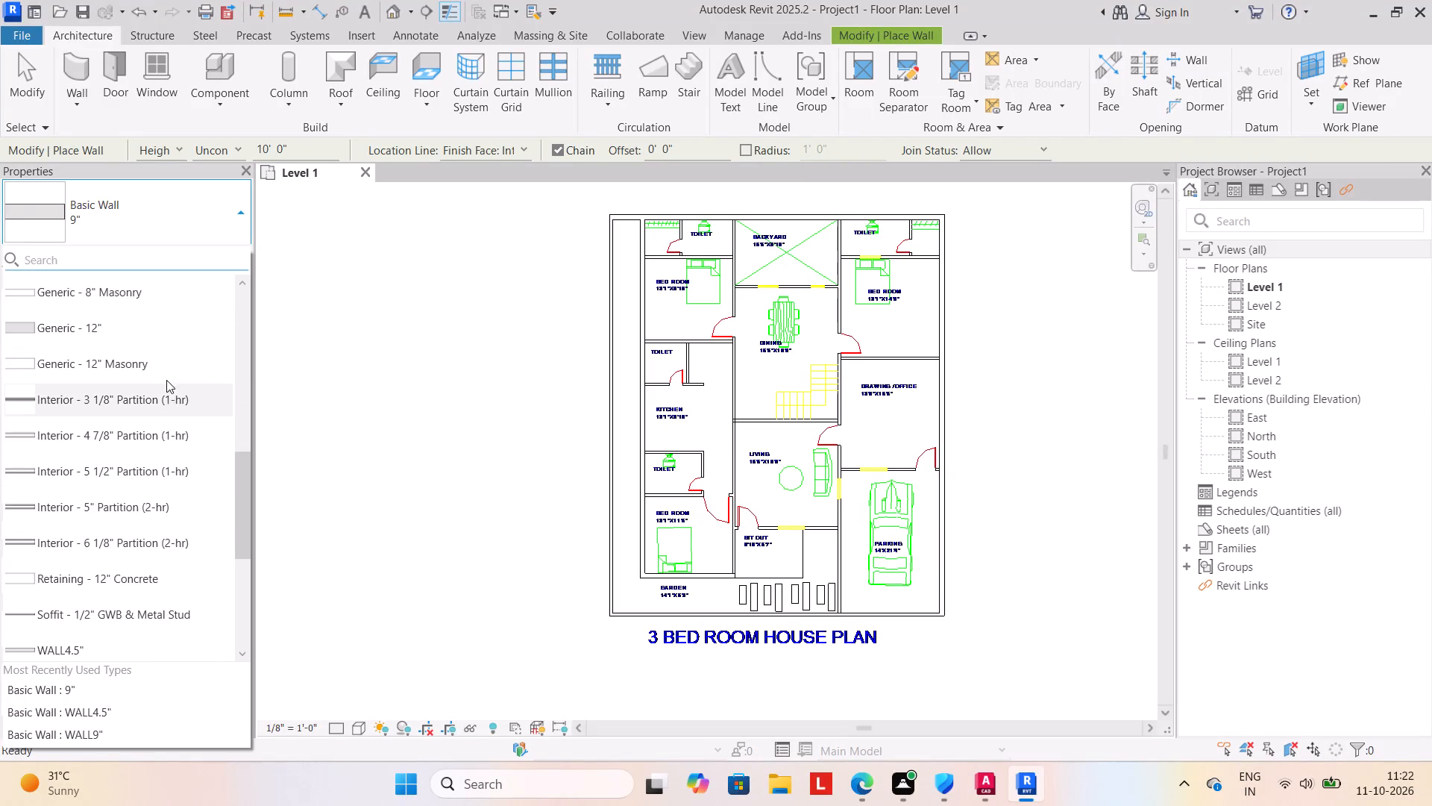
scroll(166, 385, "down", 6)
left_click(142, 394)
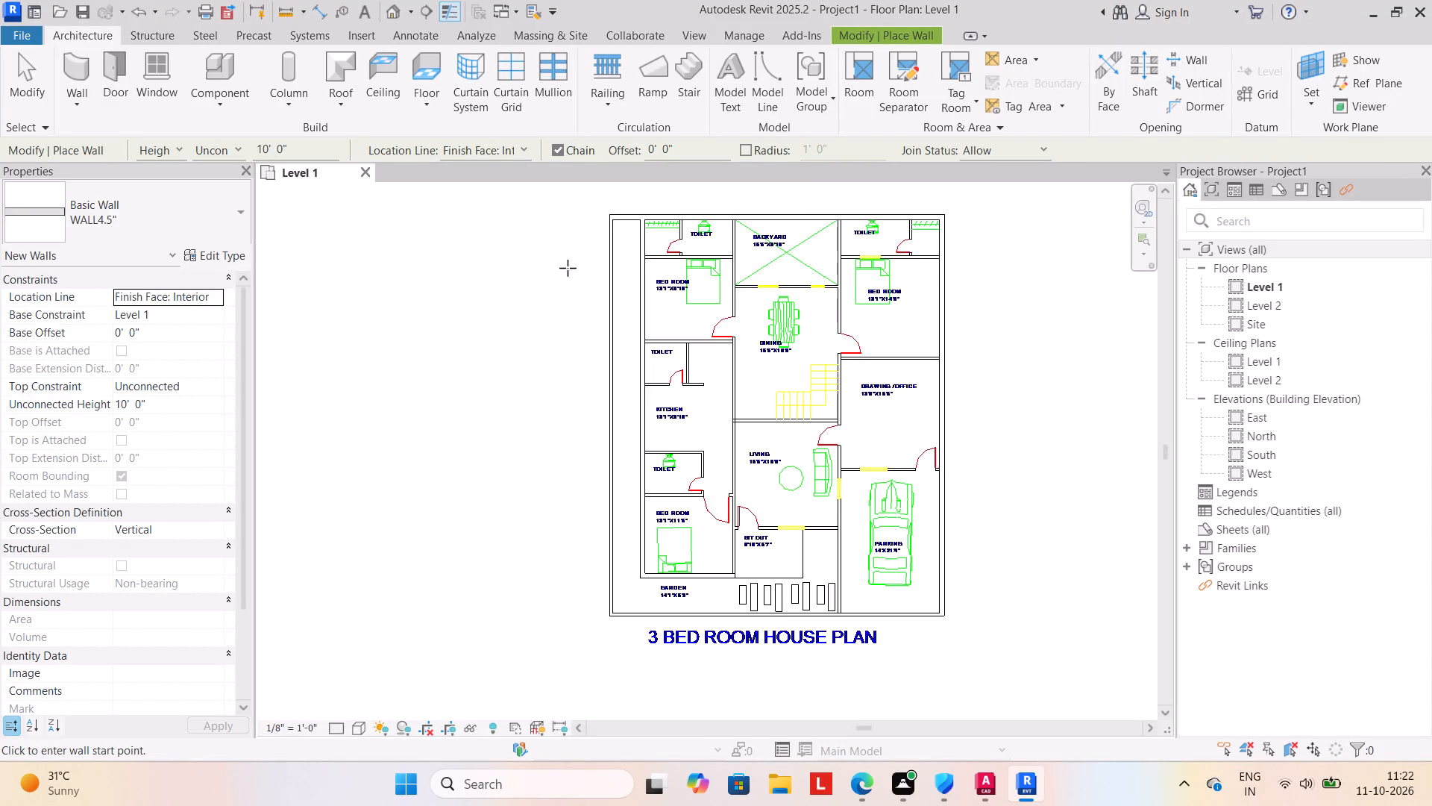
scroll(725, 241, "up", 7)
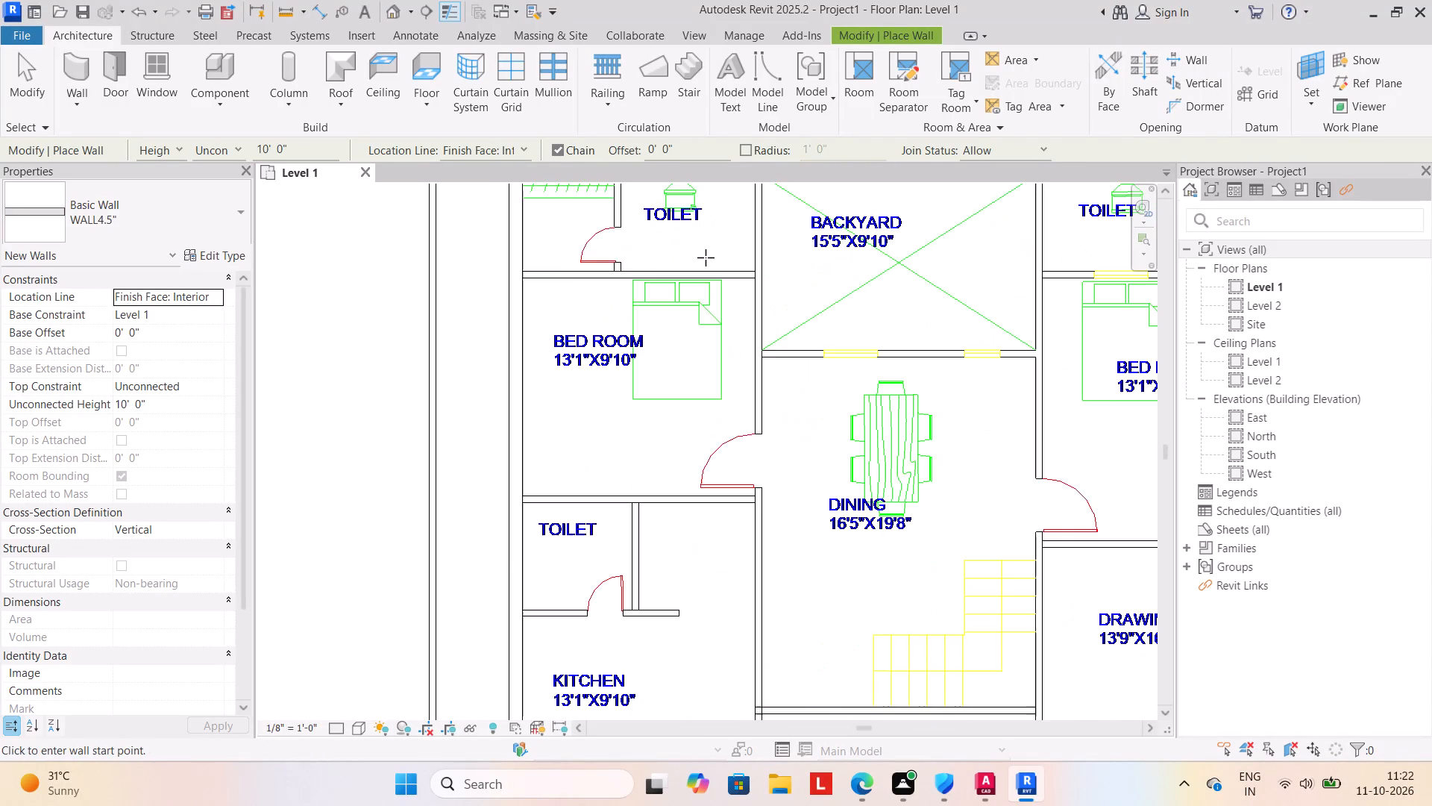
scroll(548, 257, "up", 4)
left_click_drag(501, 297, 509, 297)
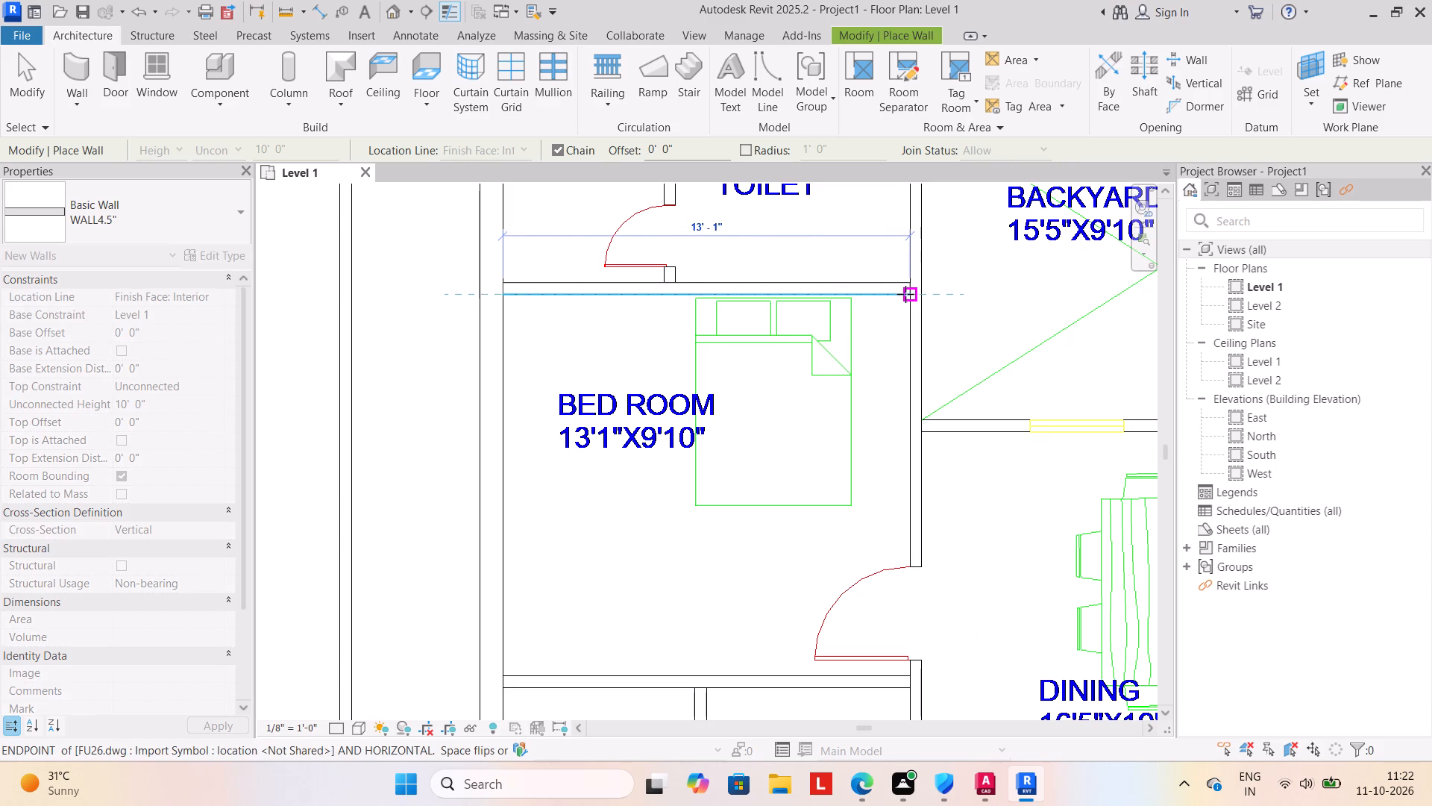
left_click(911, 293)
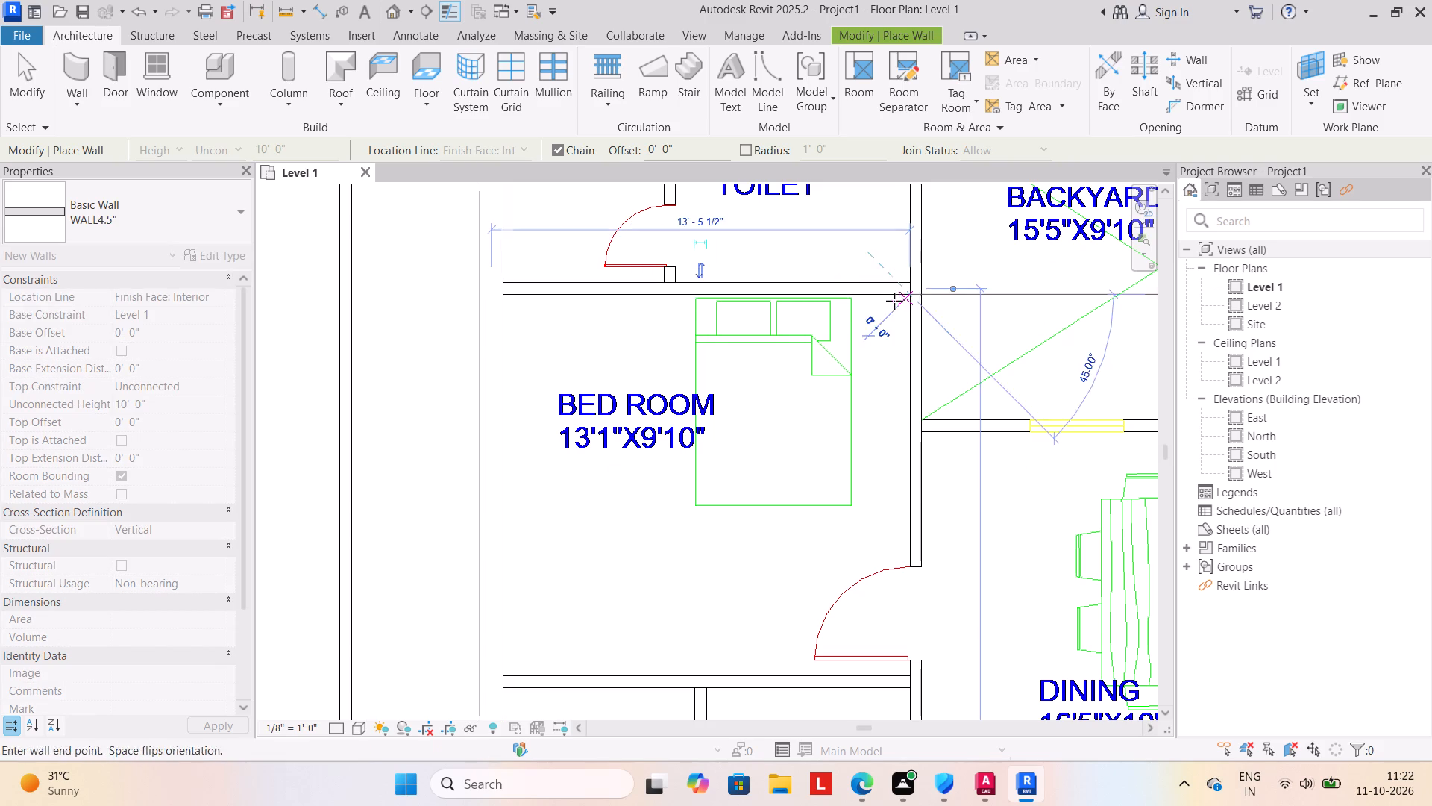
key("Escape")
Draw a WALL4.5" partition along the west side of the northwest toilet, from the north wall to the bedroom's north wall.
scroll(732, 293, "down", 6)
middle_click_drag(720, 293, 738, 355)
scroll(739, 340, "up", 4)
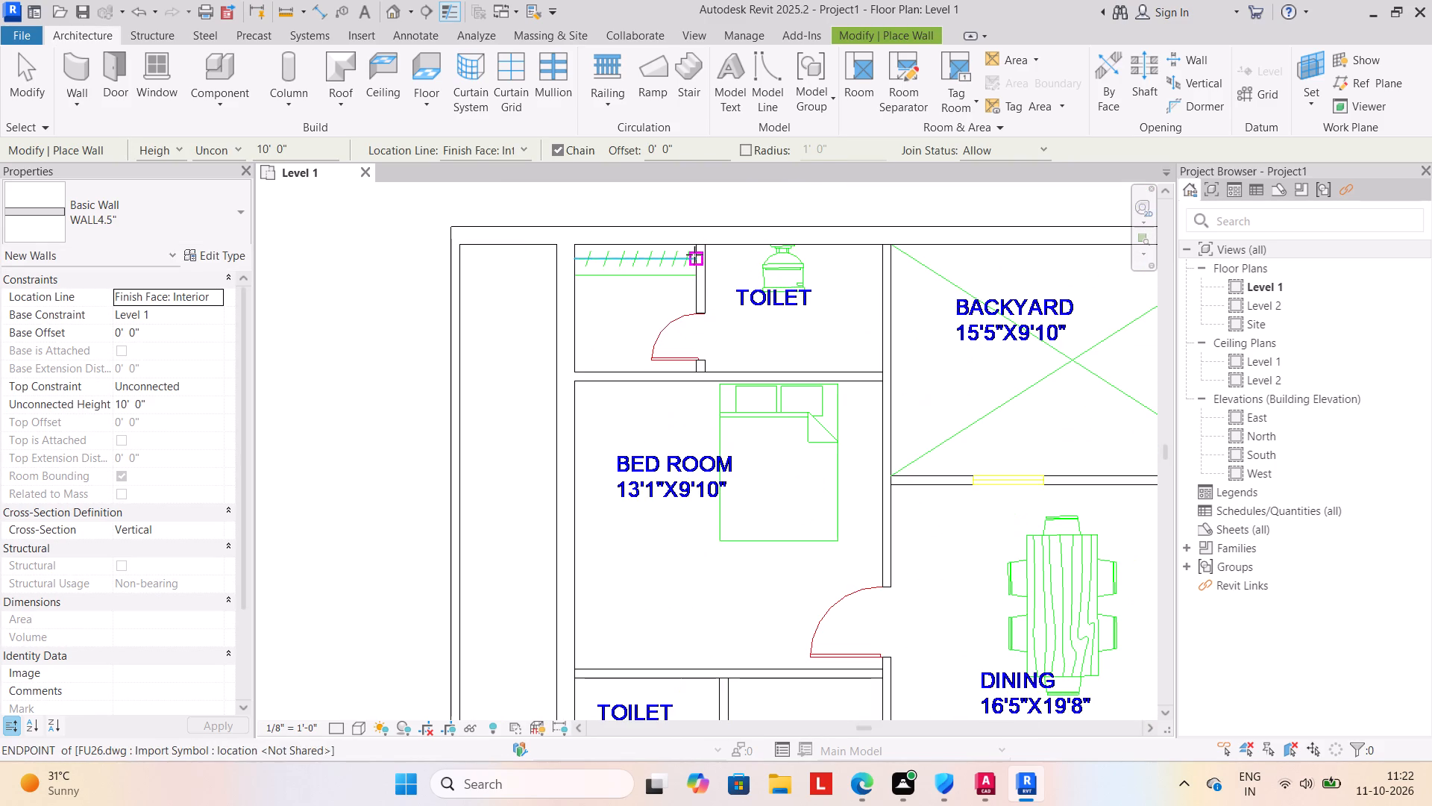
left_click(697, 245)
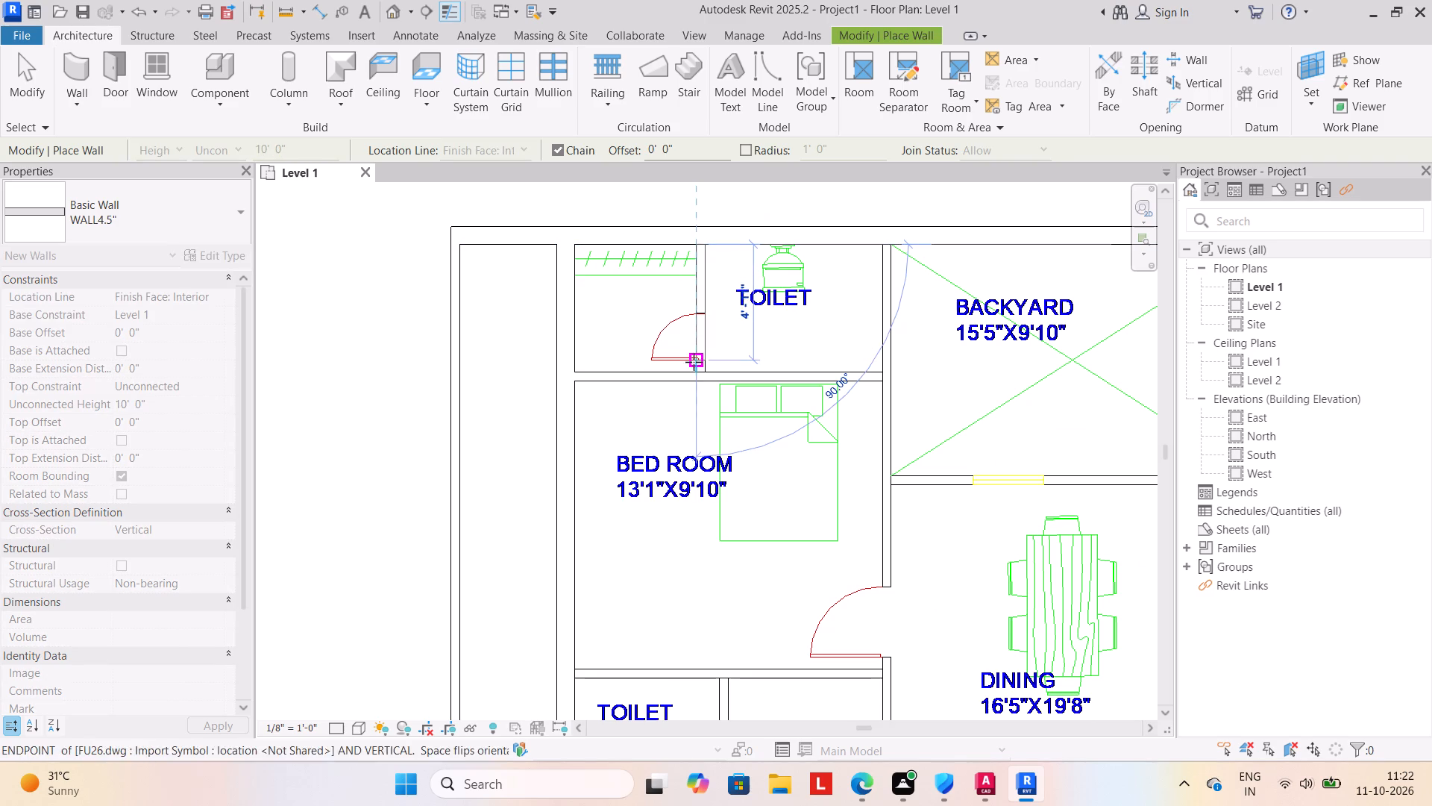
left_click(696, 367)
key("Escape")
Draw a long WALL4.5" wall along the east side of the western rooms, from the north wall to the 13'1"x11'6" bedroom's inner southeast corner.
scroll(689, 393, "down", 2)
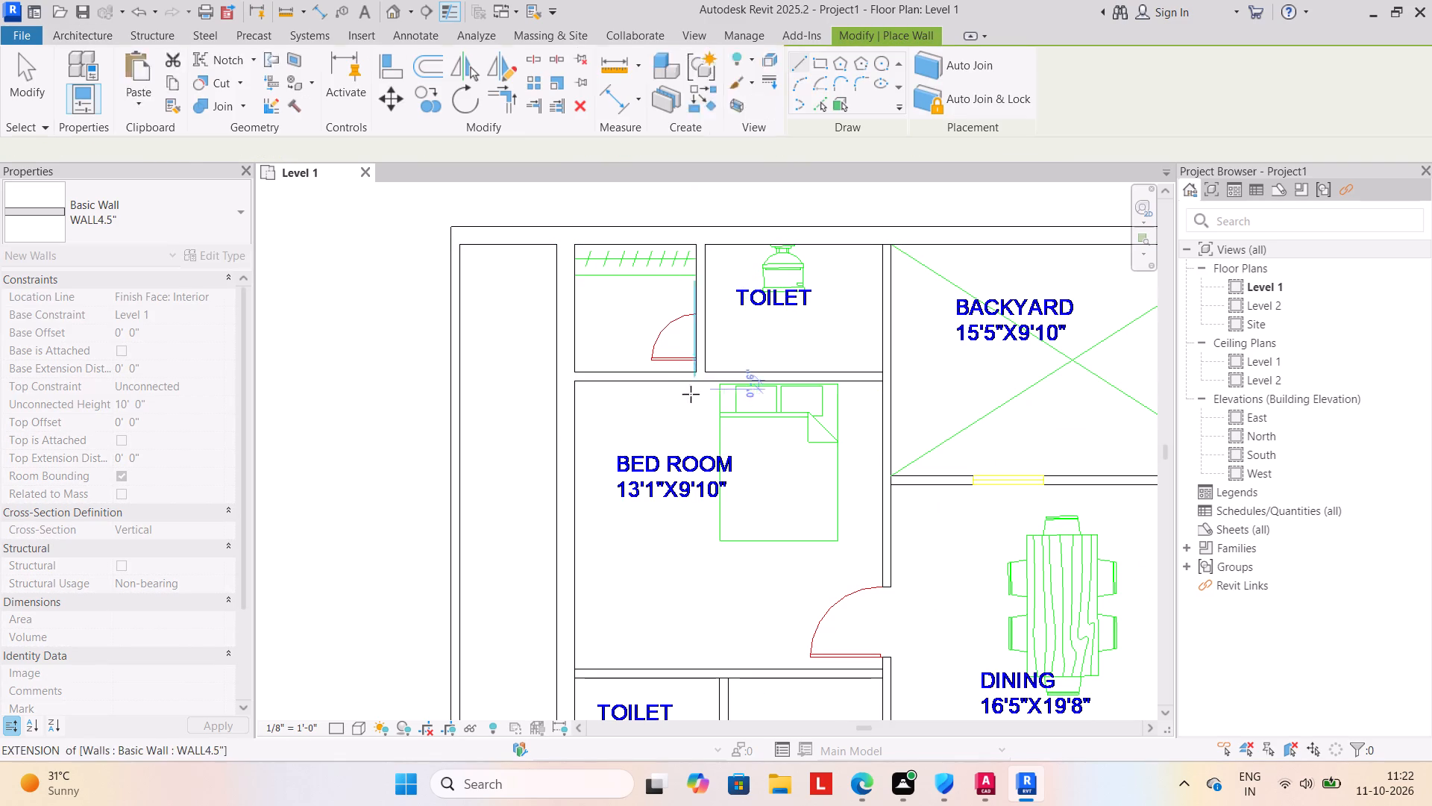
middle_click_drag(680, 390, 587, 318)
scroll(749, 214, "up", 3)
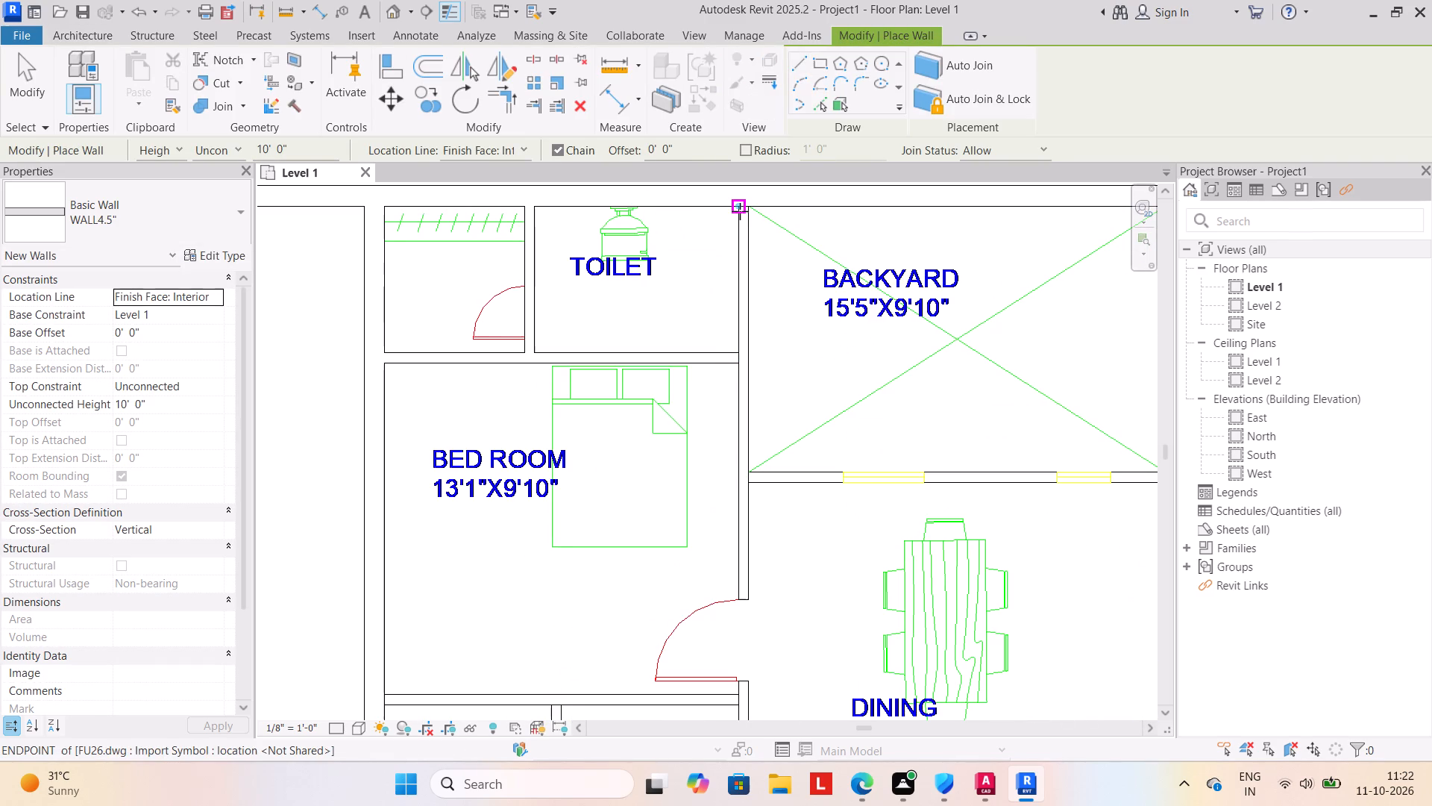
left_click(737, 206)
scroll(734, 517, "down", 2)
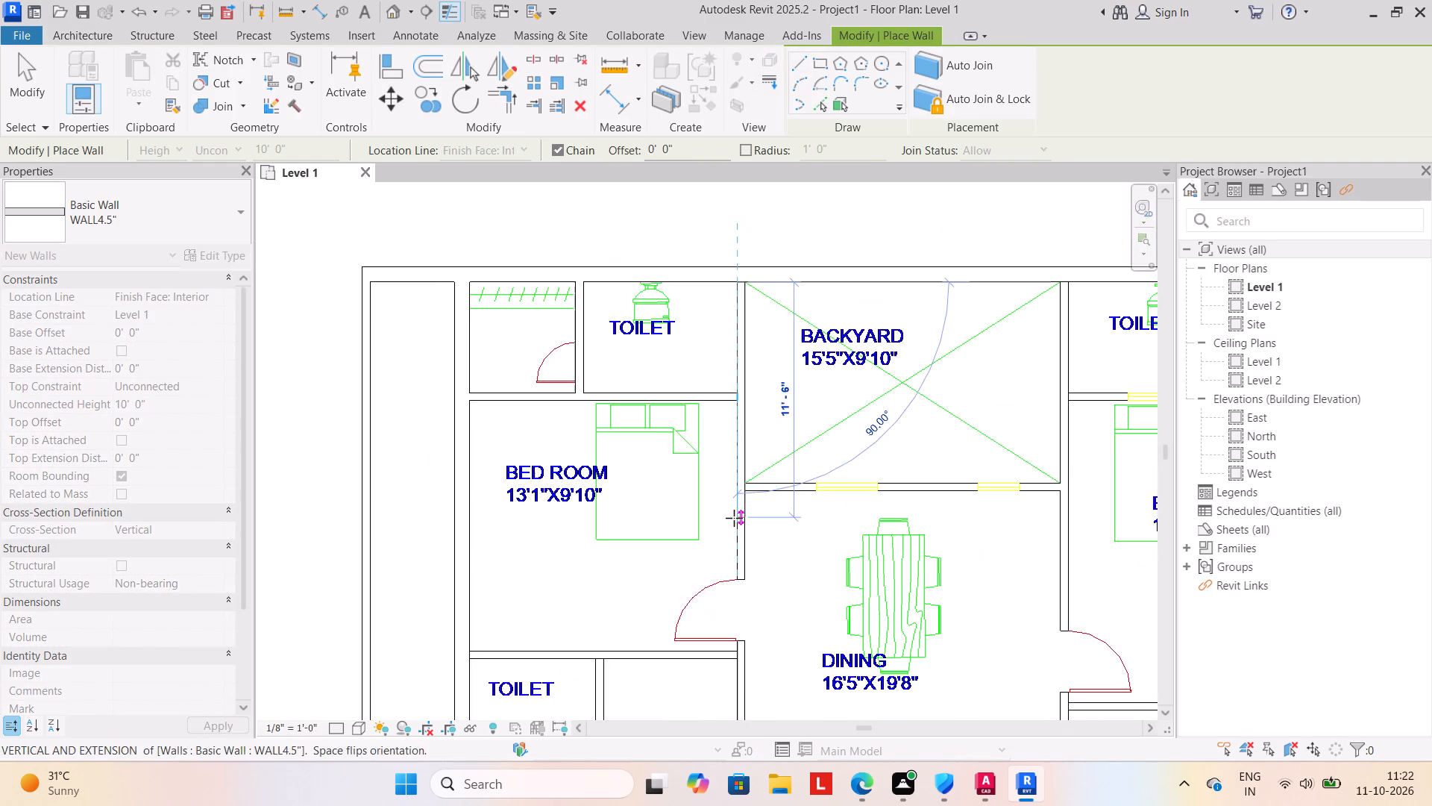
middle_click_drag(734, 519, 713, 381)
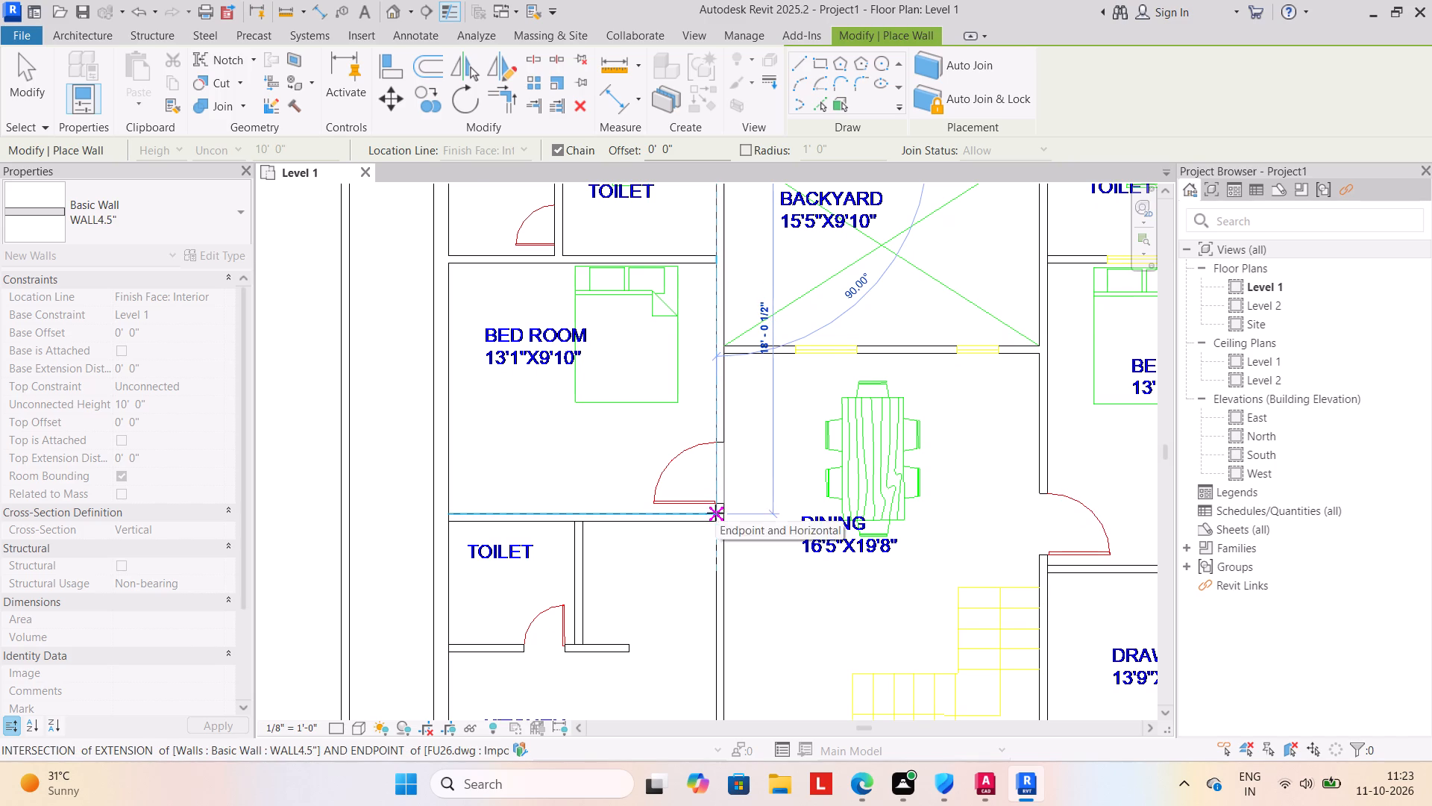
scroll(712, 616, "down", 2)
middle_click_drag(717, 593, 707, 381)
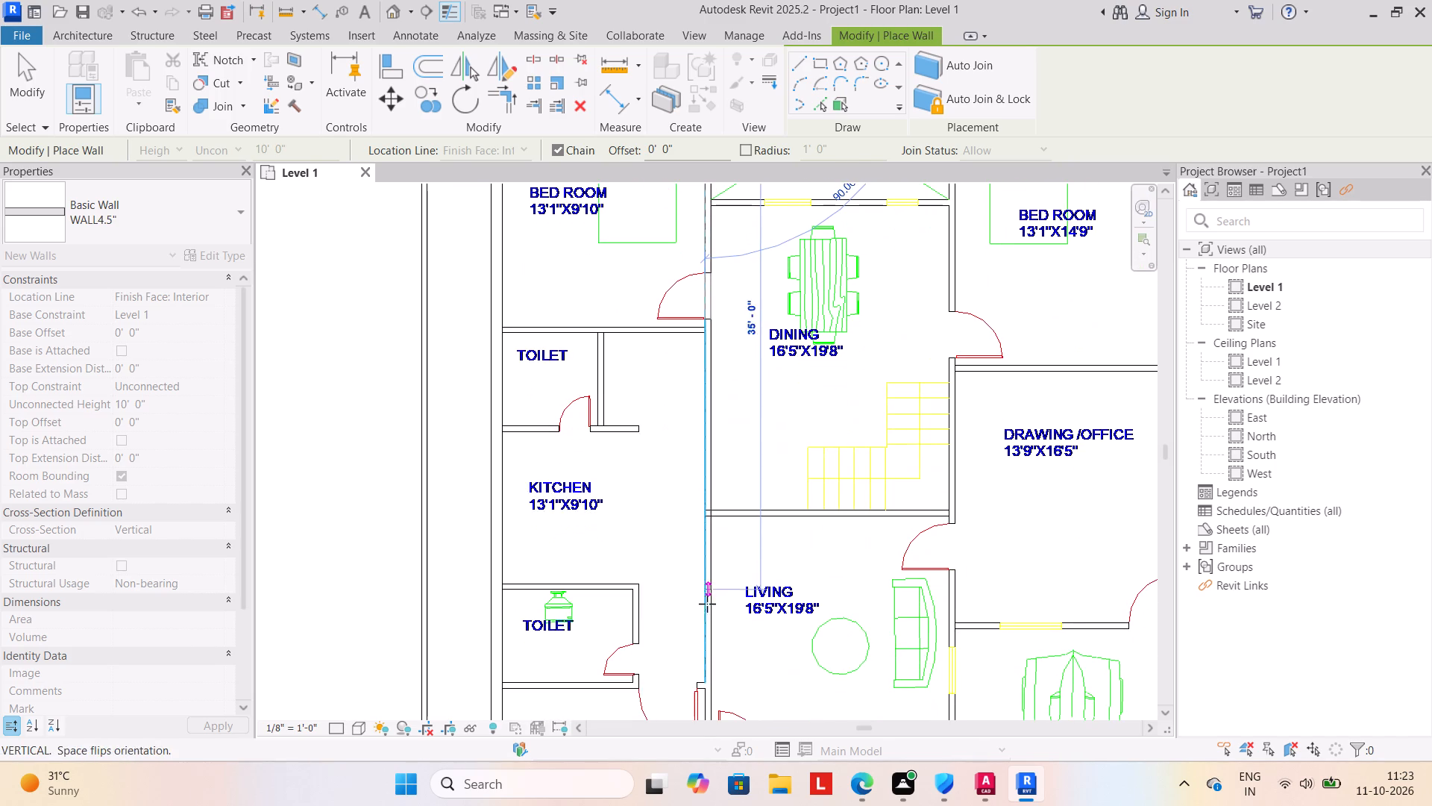
scroll(707, 634, "down", 3)
middle_click_drag(707, 635, 688, 425)
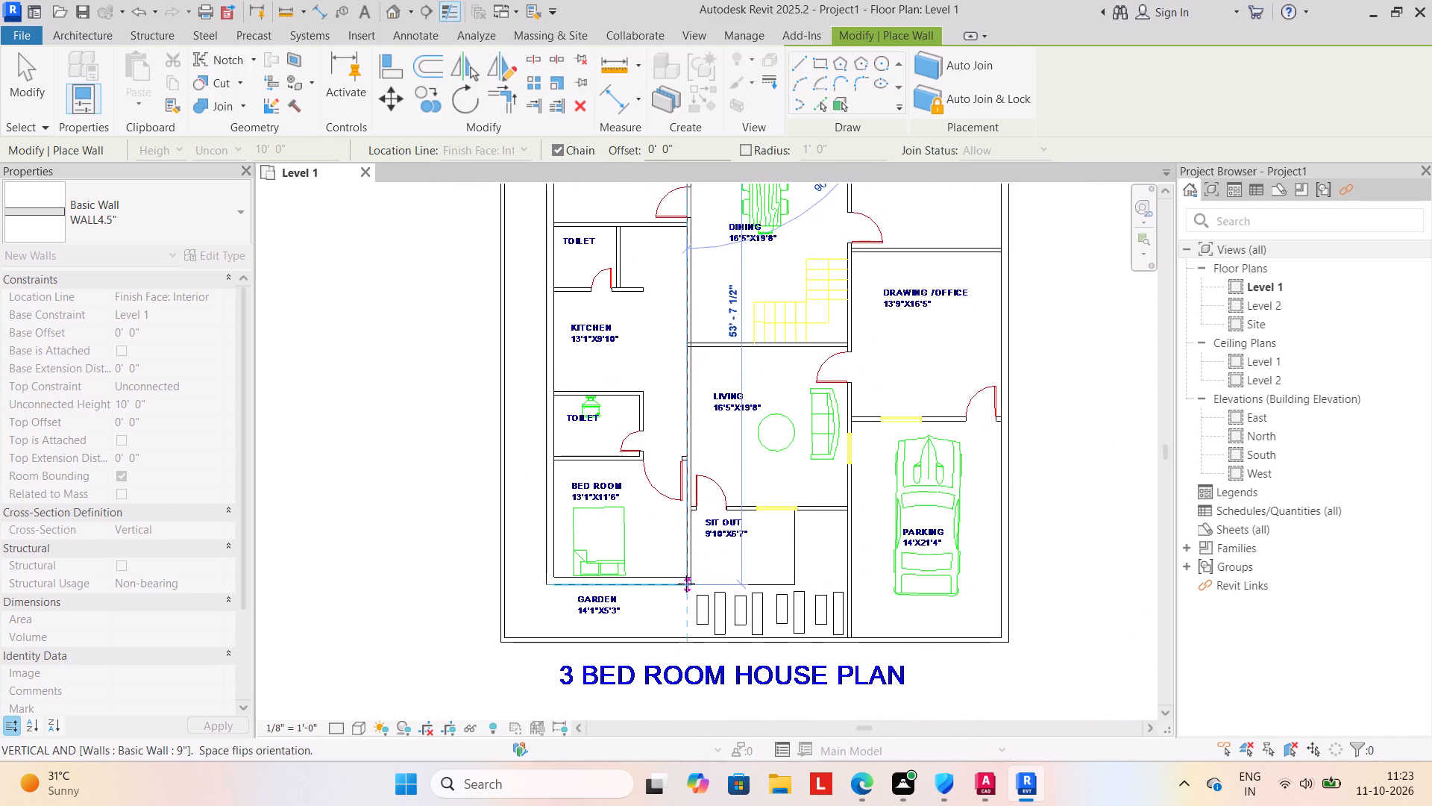
left_click(687, 575)
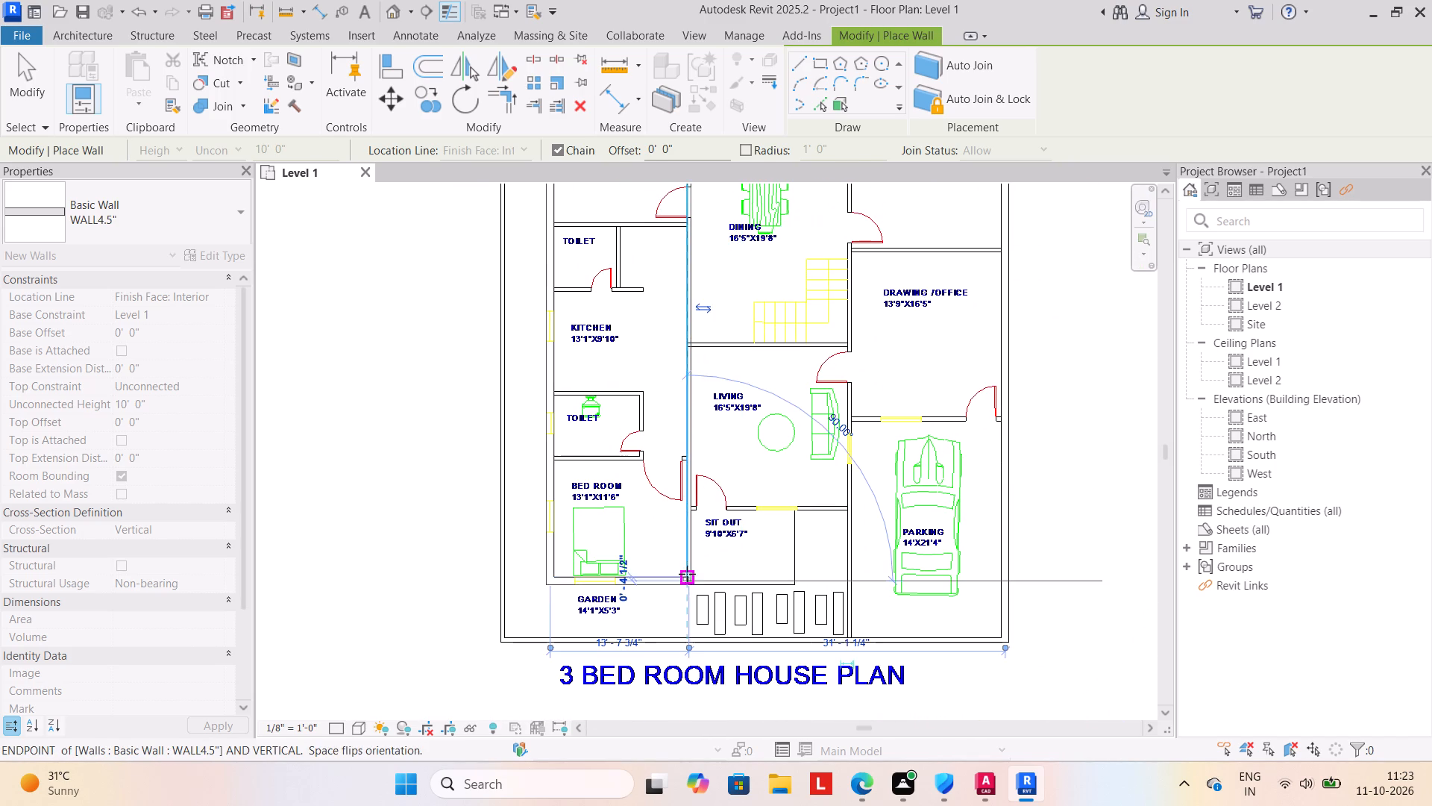
key("Escape")
Draw a WALL4.5" wall along the south side of the 13'1"x9'10" bedroom, from the west 9" wall to the long interior wall.
scroll(606, 422, "down", 2)
middle_click_drag(612, 396, 678, 490)
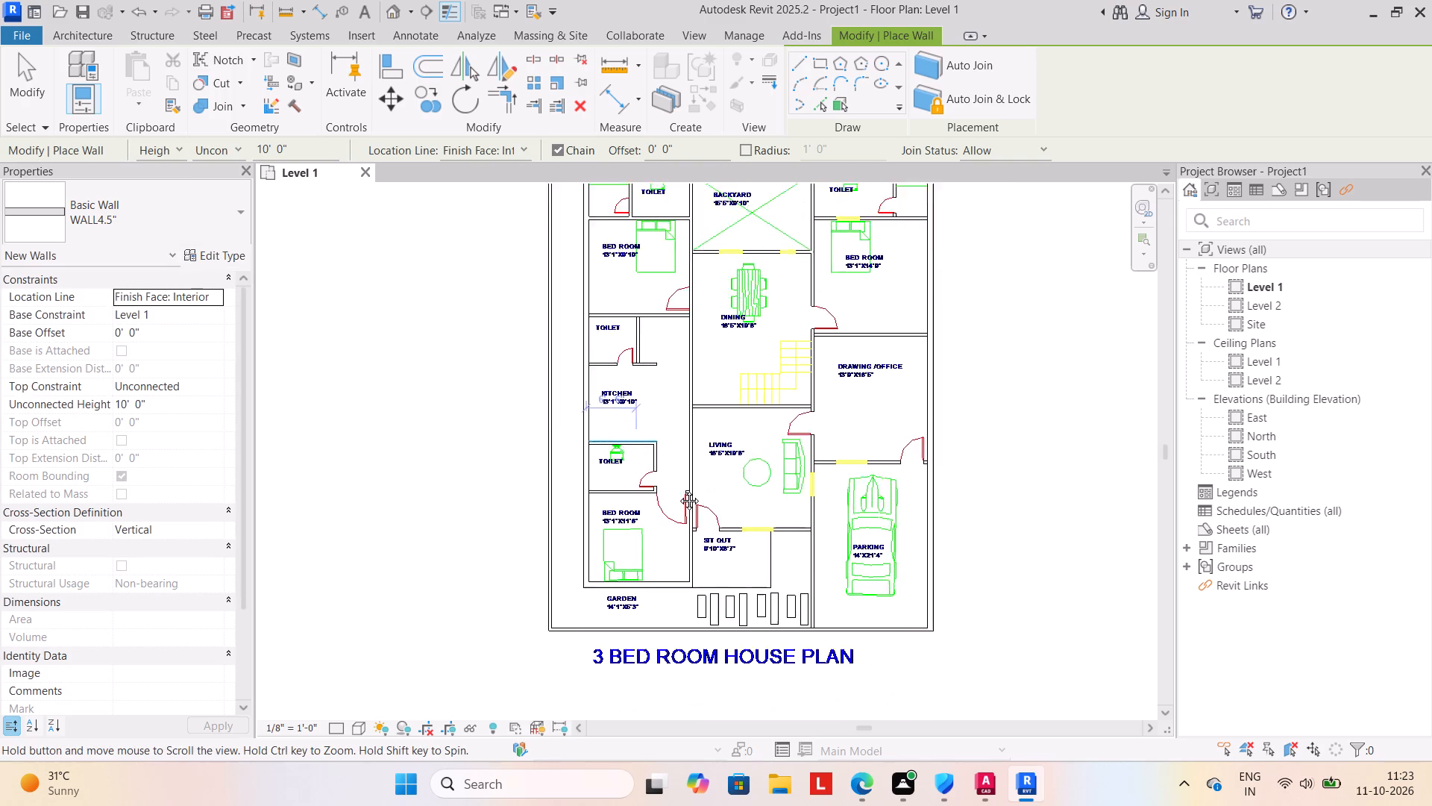
middle_click_drag(678, 490, 700, 504)
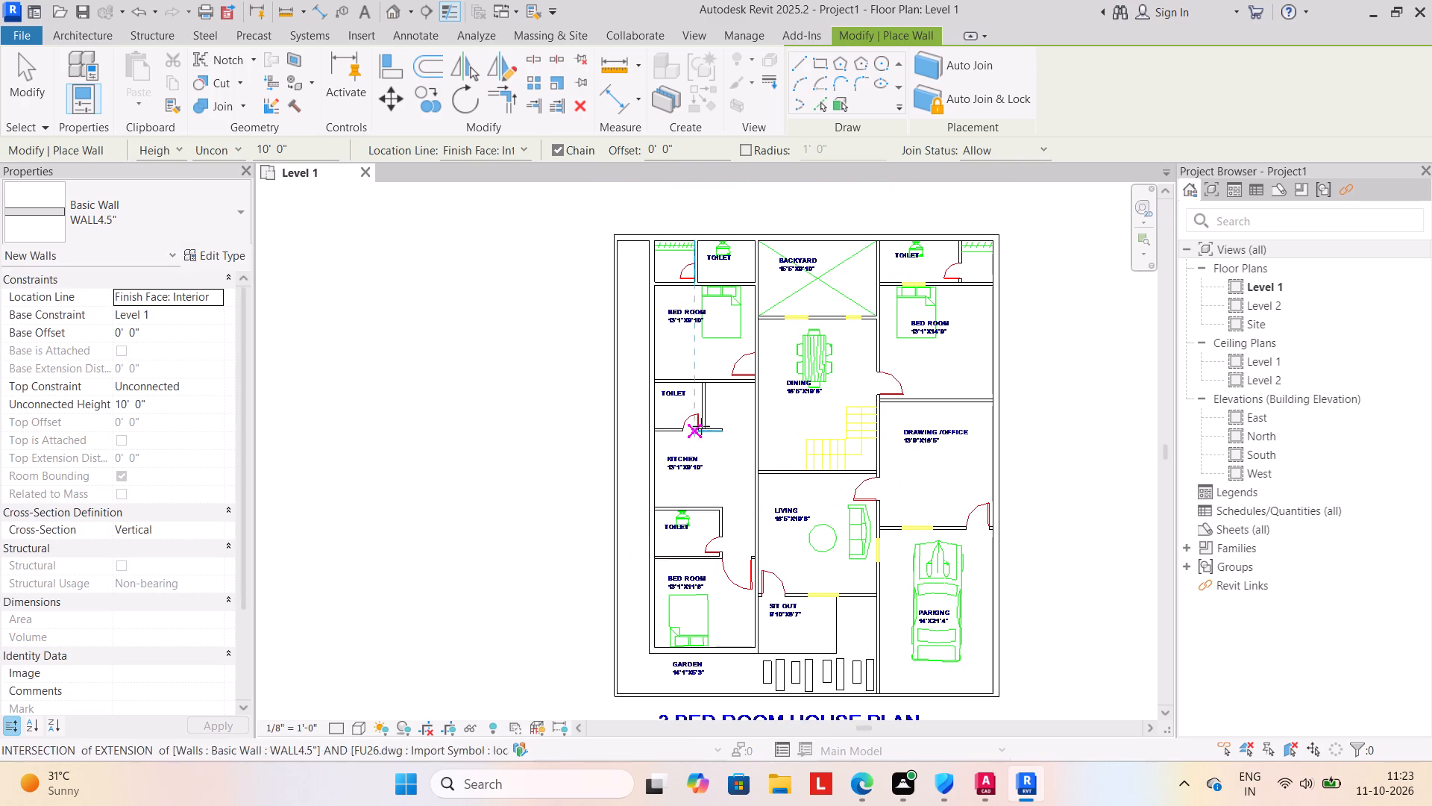
scroll(714, 404, "up", 3)
left_click(624, 373)
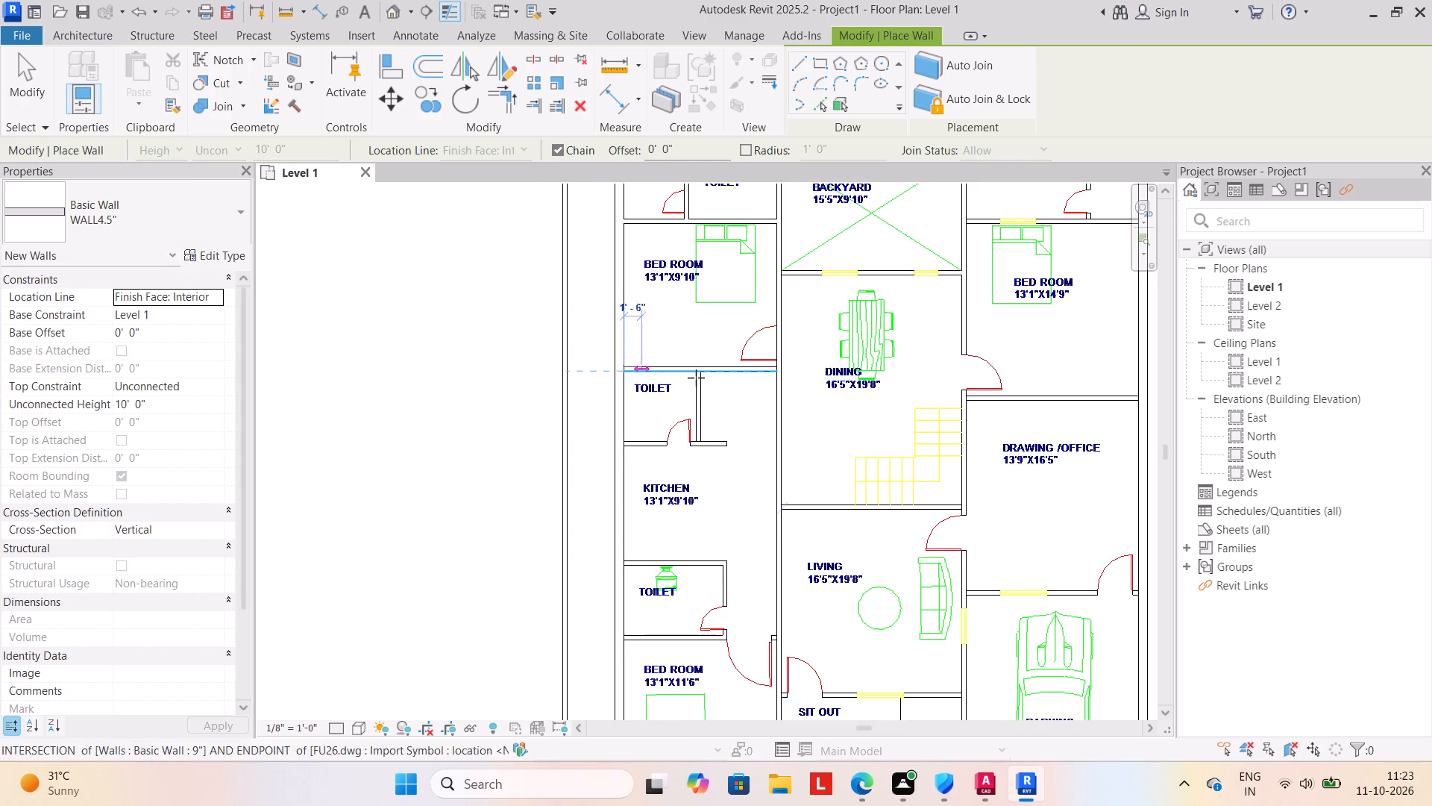
left_click(773, 371)
key("Escape")
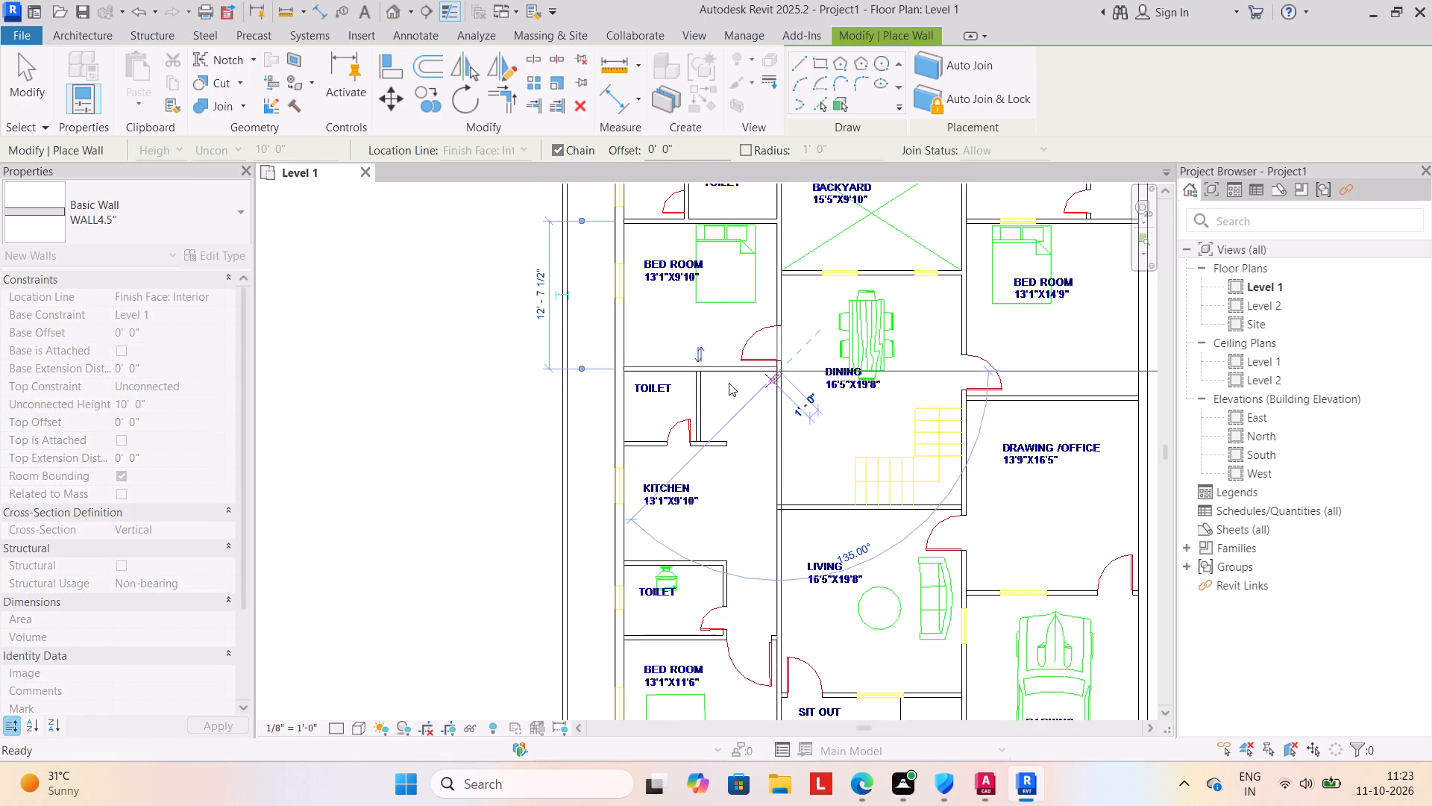
Draw a WALL4.5" partition along the east side of the toilet north of the kitchen, from the bedroom wall to the toilet's south side.
scroll(698, 371, "up", 3)
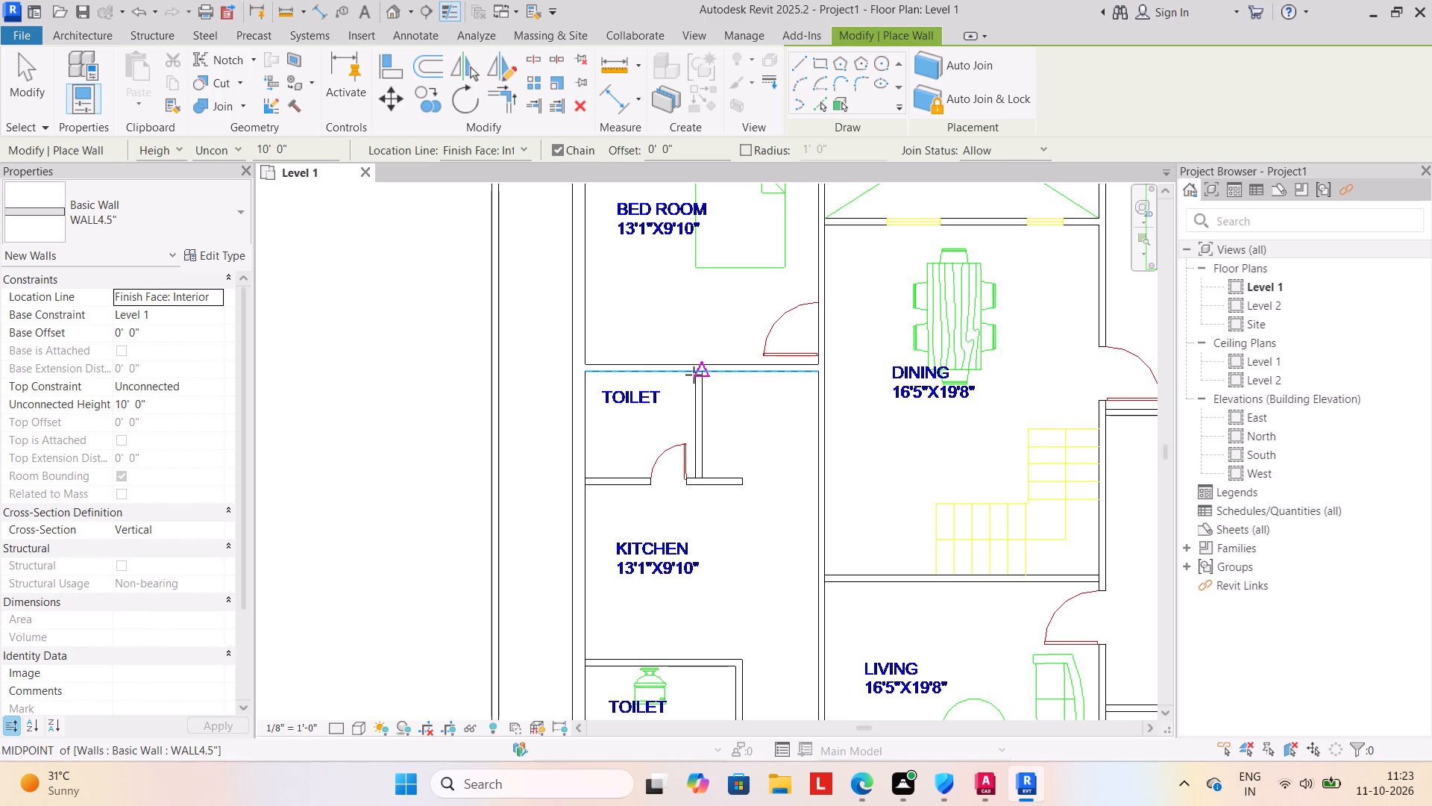
left_click(691, 375)
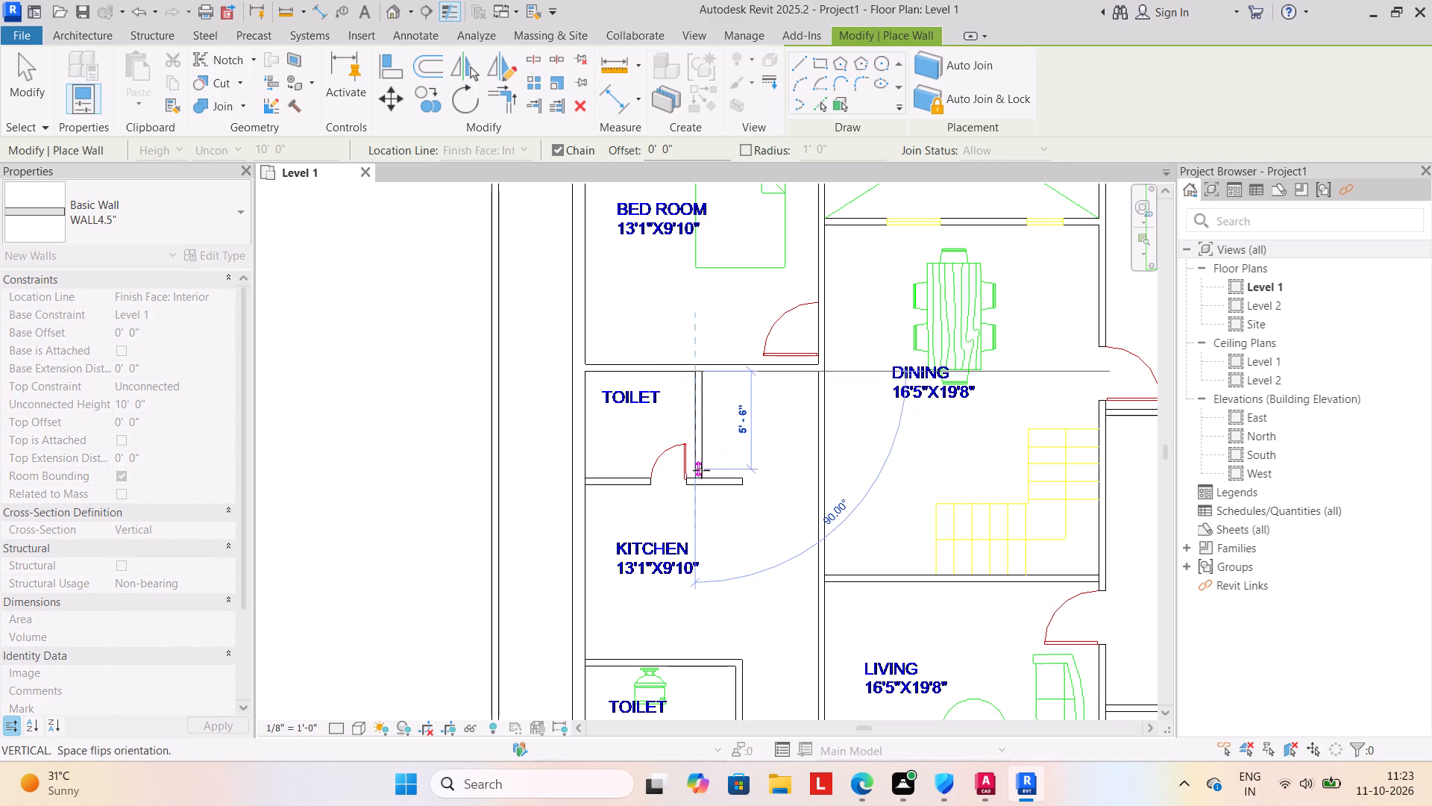
left_click(694, 478)
key("Escape")
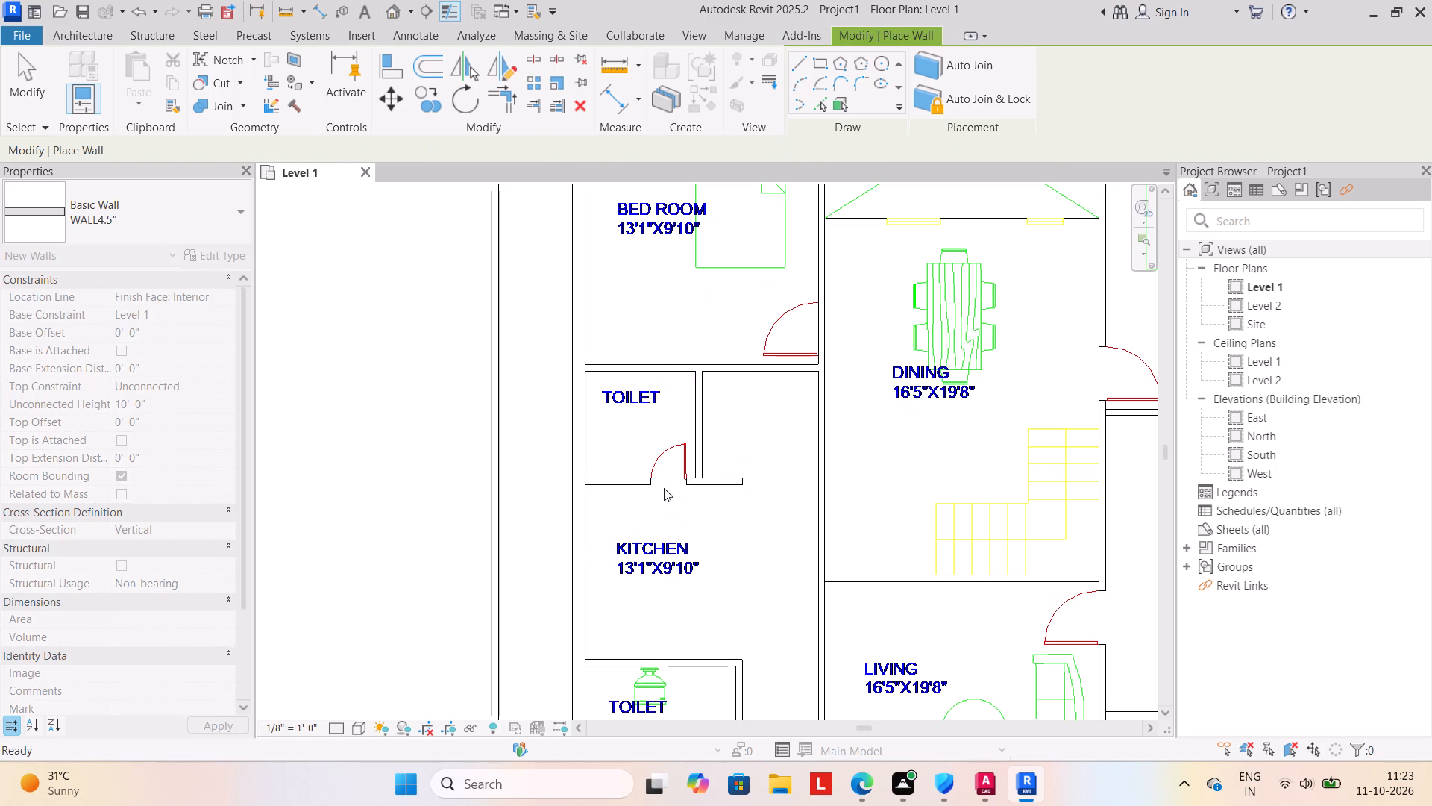
Draw a WALL4.5" wall along the kitchen's north side, from the west 9" wall to the long interior wall.
left_click(585, 488)
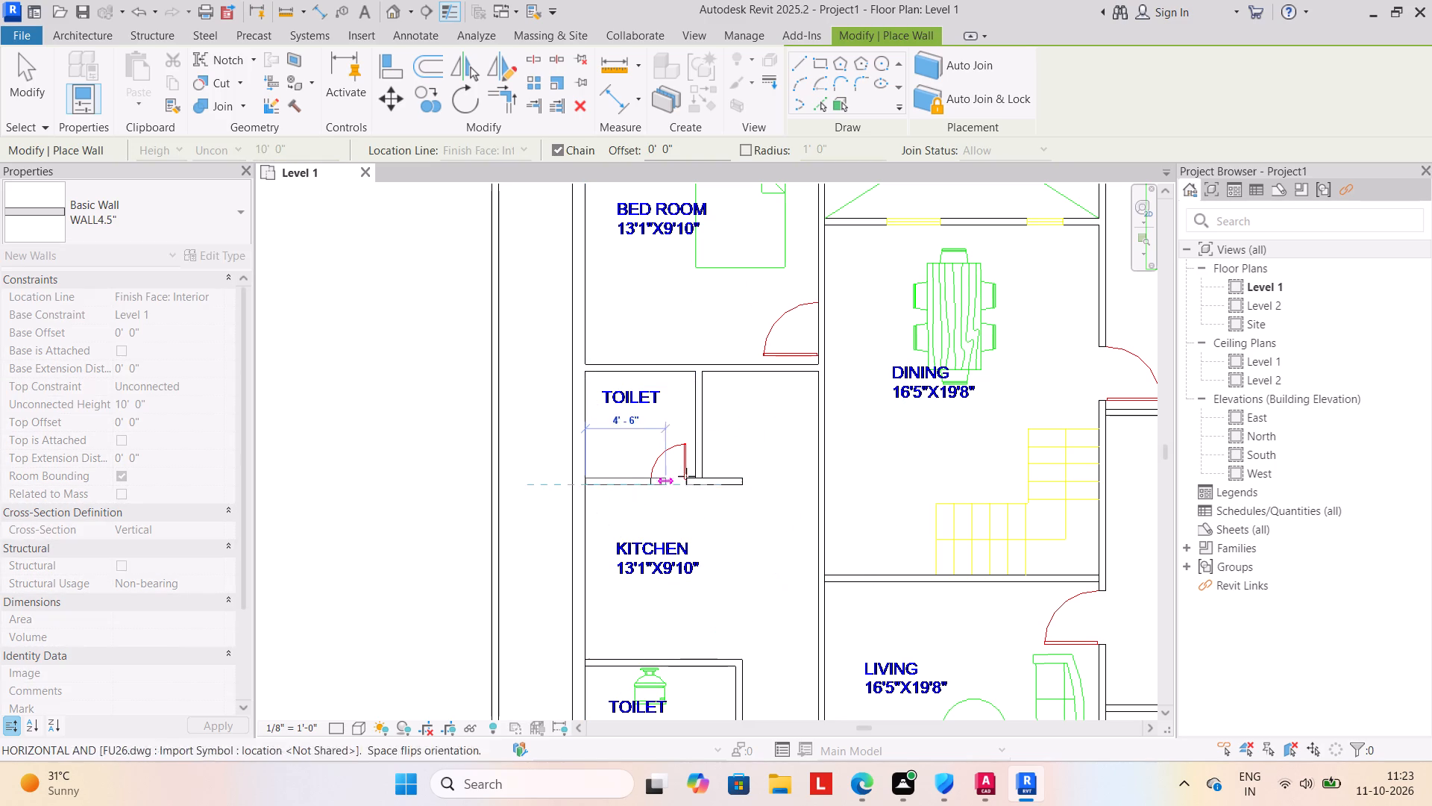
left_click(816, 481)
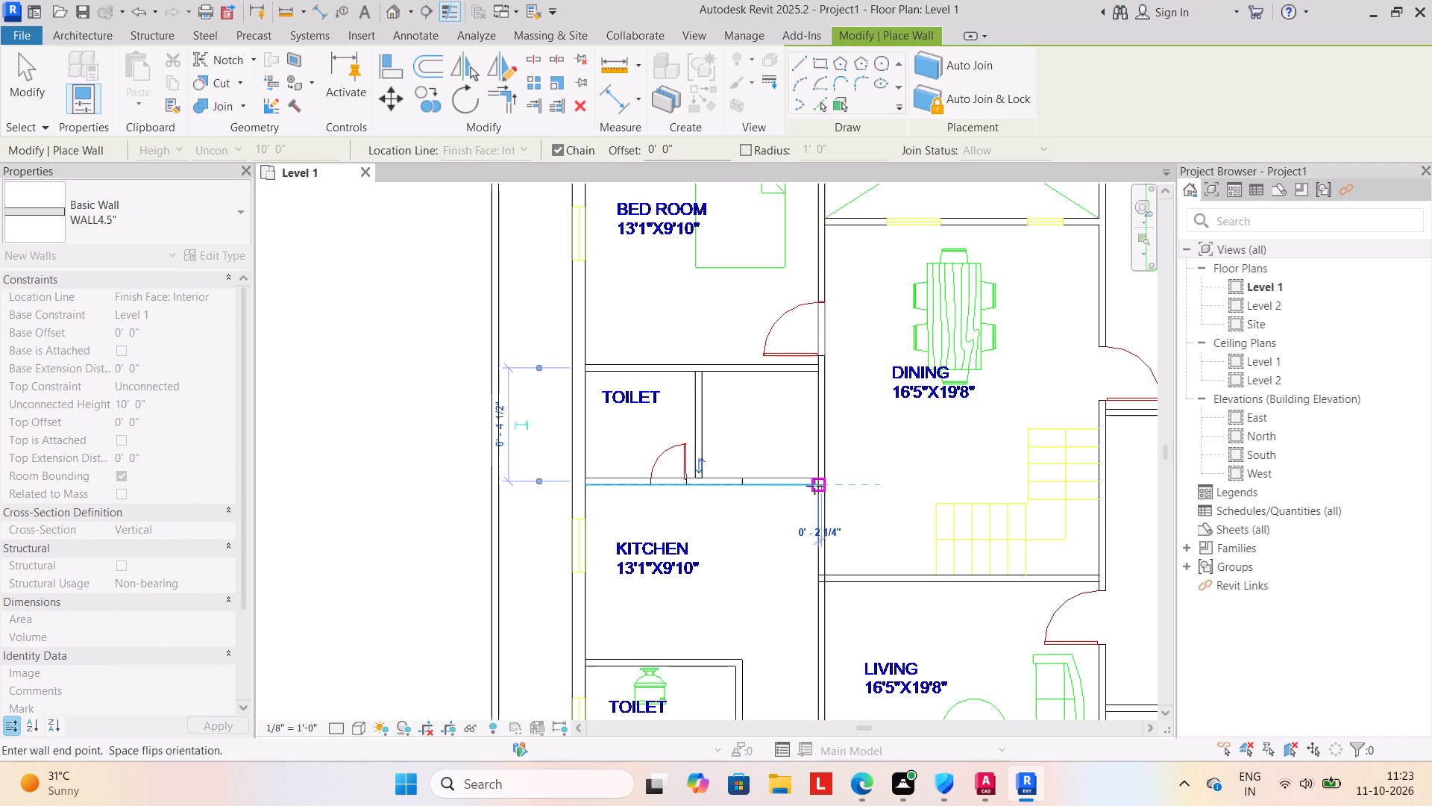
key("Escape")
Draw chained WALL4.5" walls along the north side (about 8'5") and east side (about 6'4") of the toilet south of the kitchen.
scroll(661, 581, "down", 2)
middle_click_drag(668, 575, 677, 372)
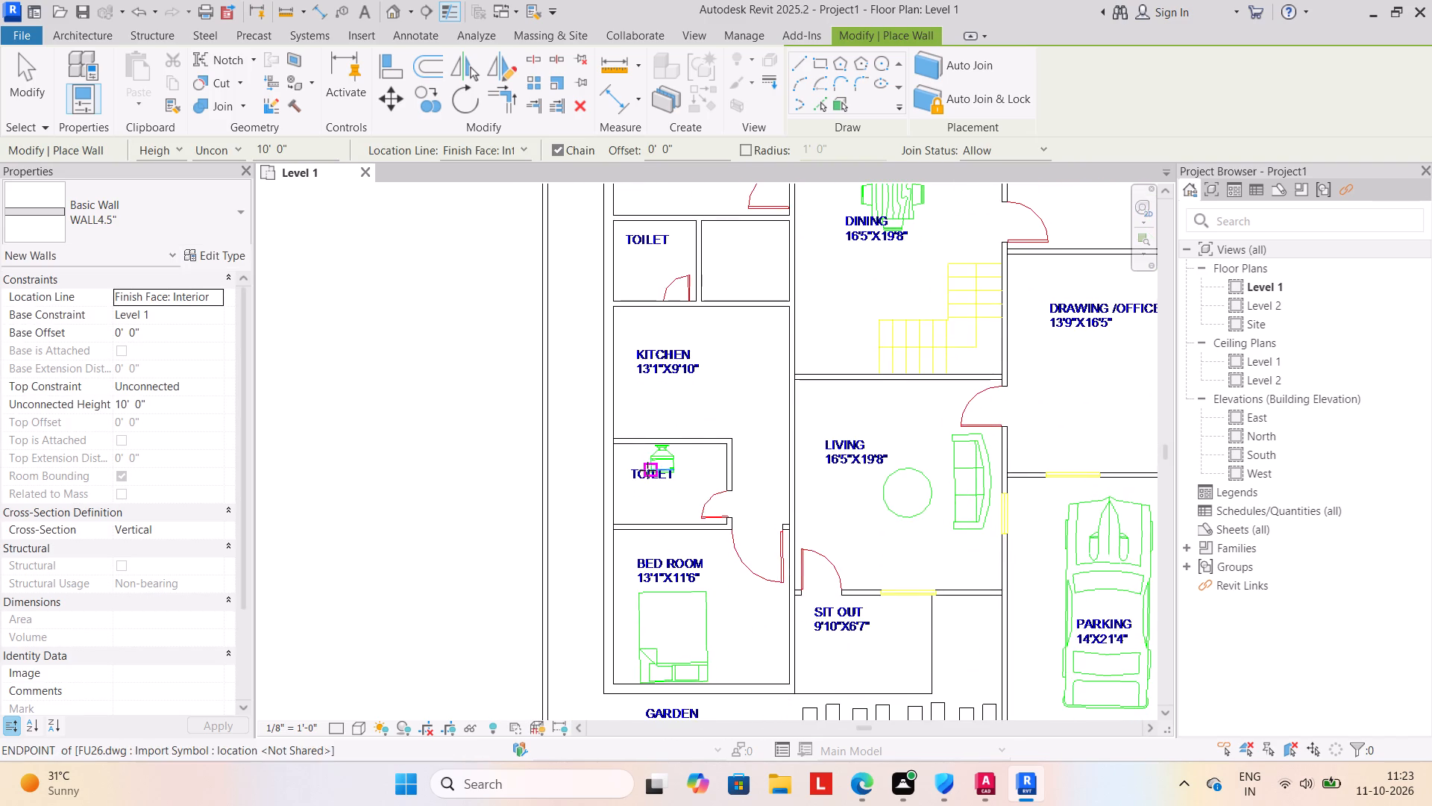
scroll(647, 470, "up", 3)
left_click(594, 436)
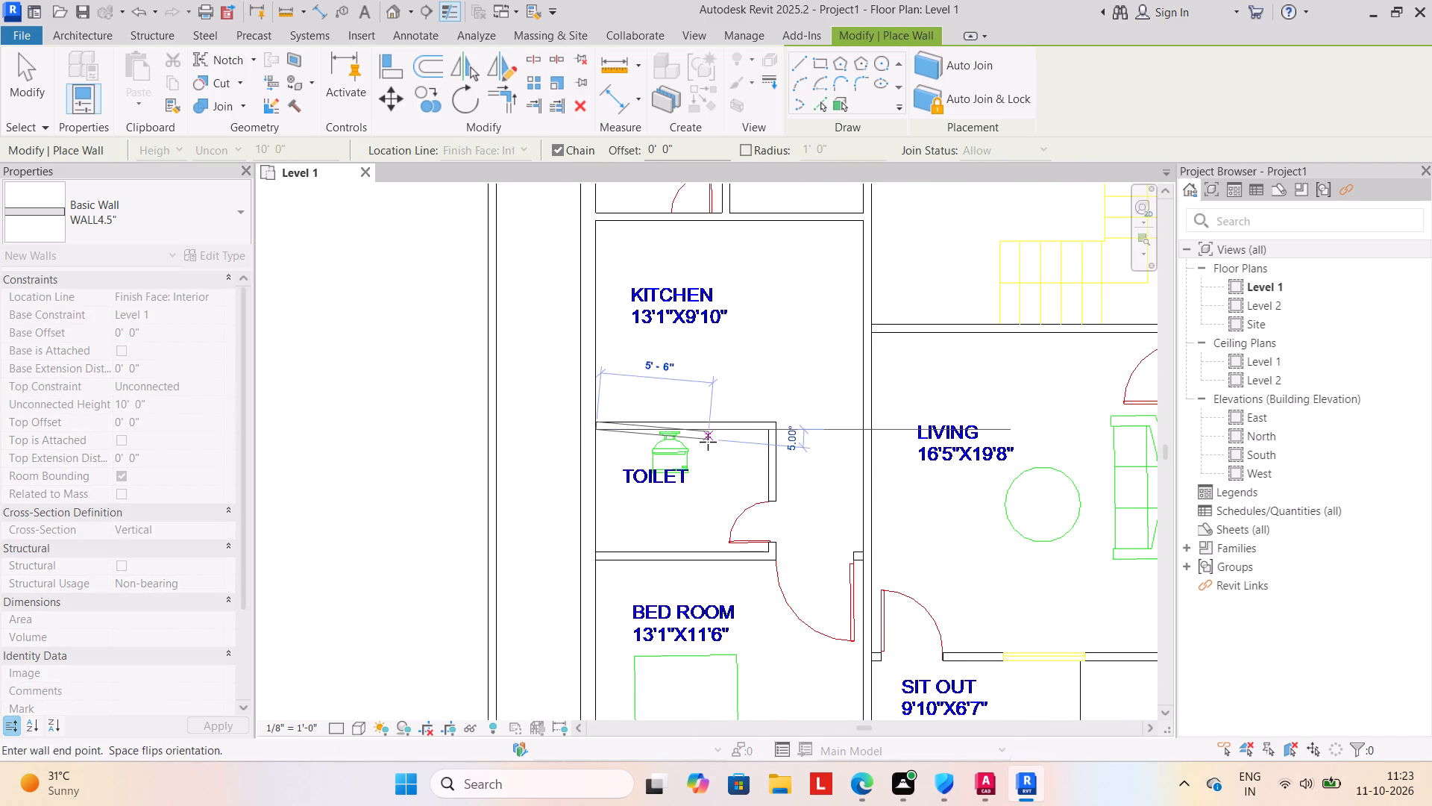
left_click(770, 431)
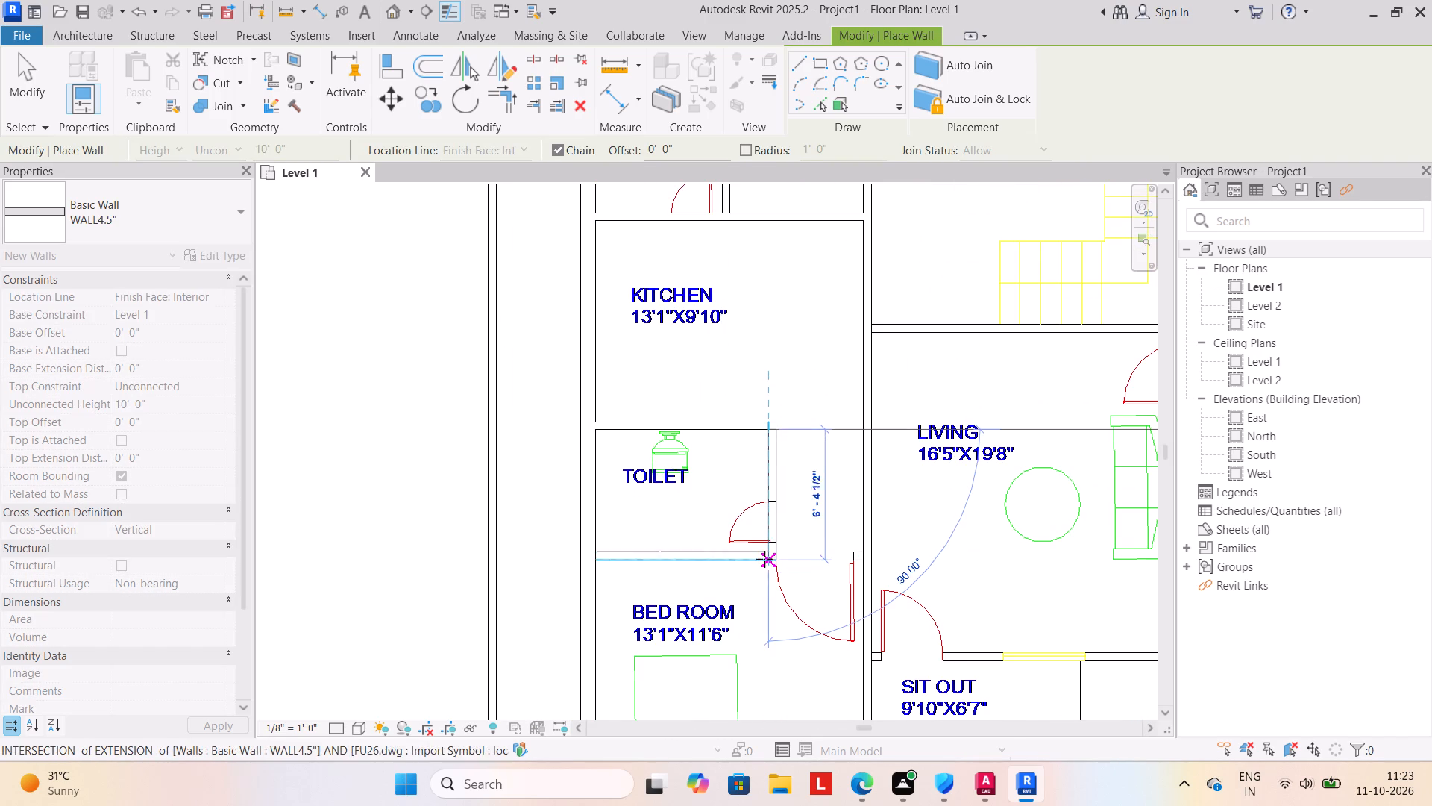
left_click(767, 560)
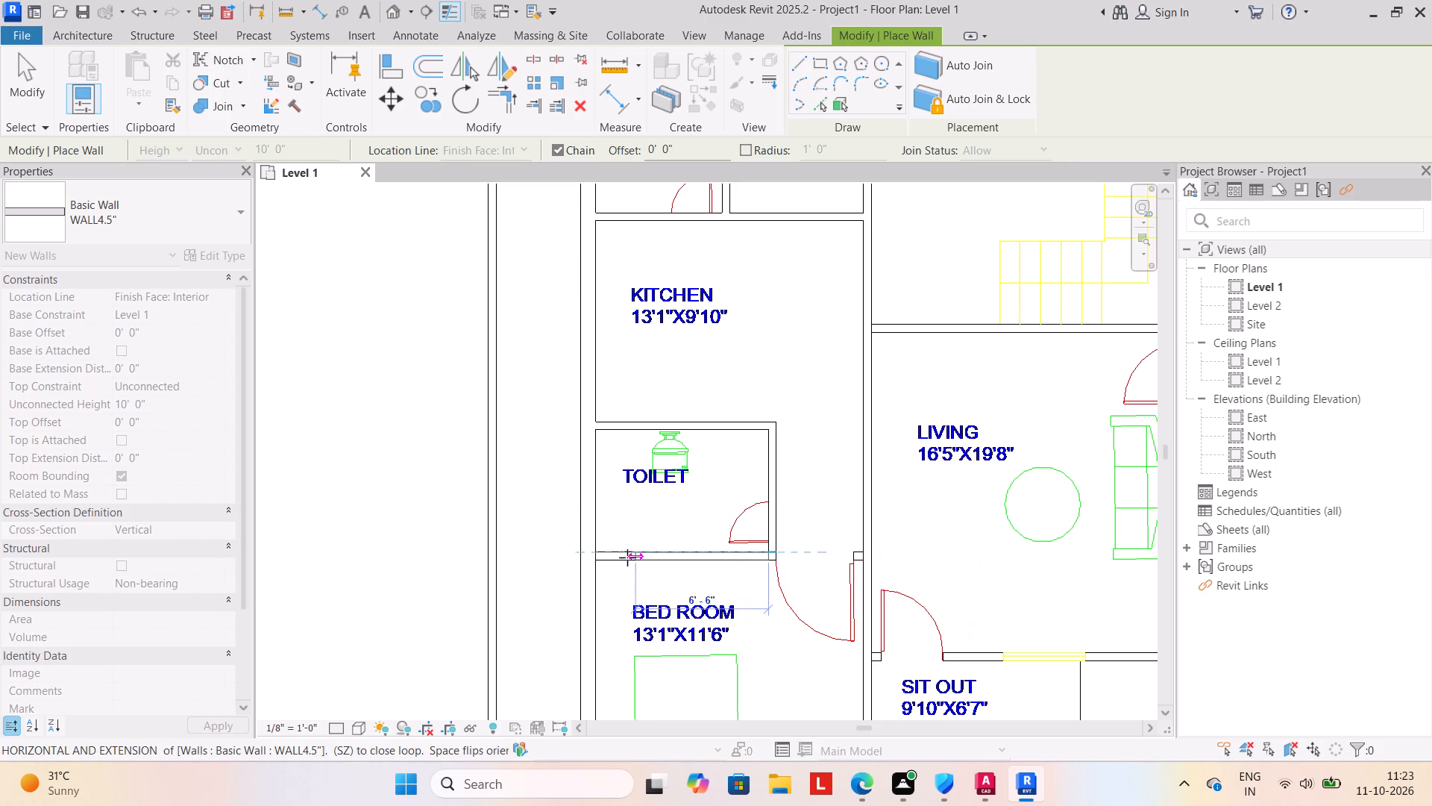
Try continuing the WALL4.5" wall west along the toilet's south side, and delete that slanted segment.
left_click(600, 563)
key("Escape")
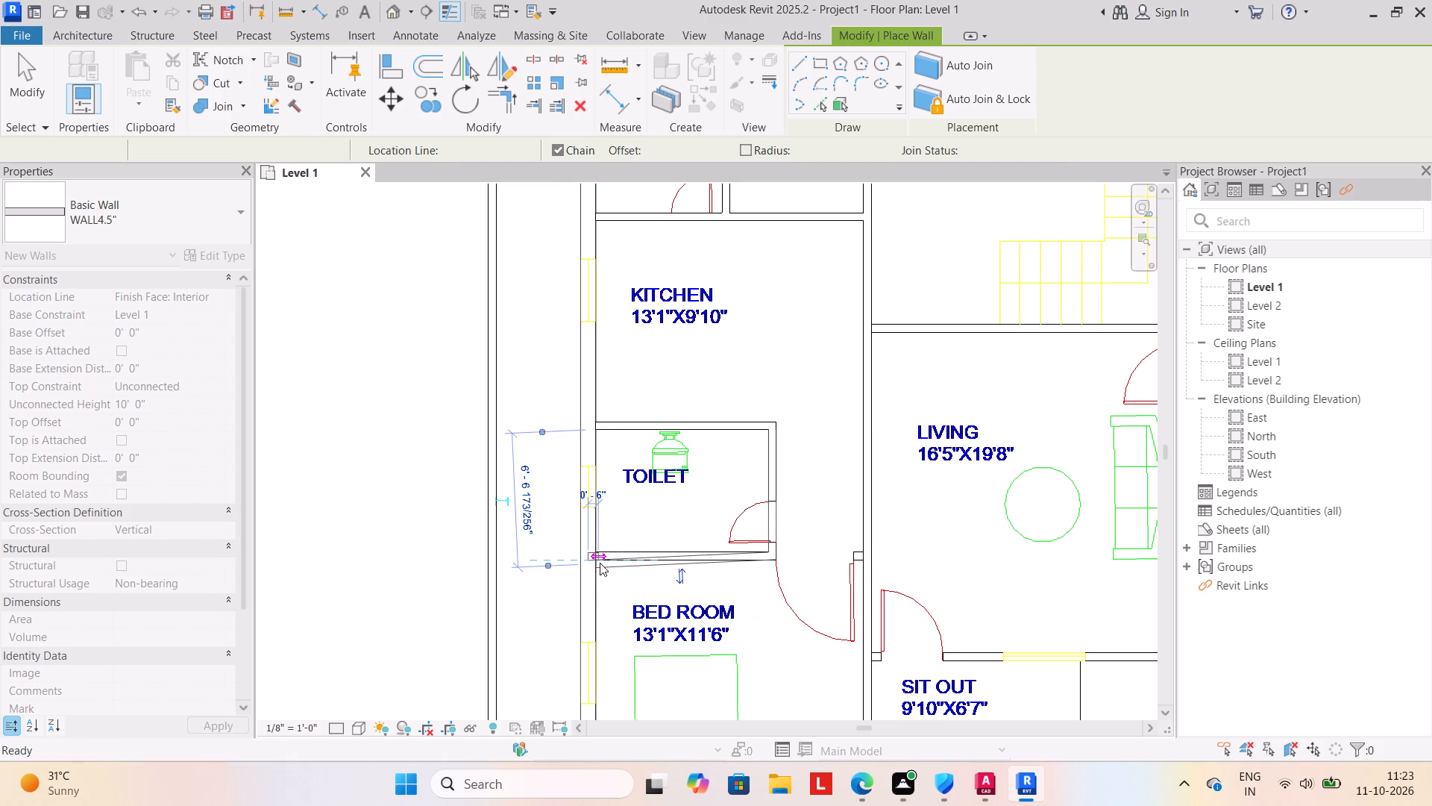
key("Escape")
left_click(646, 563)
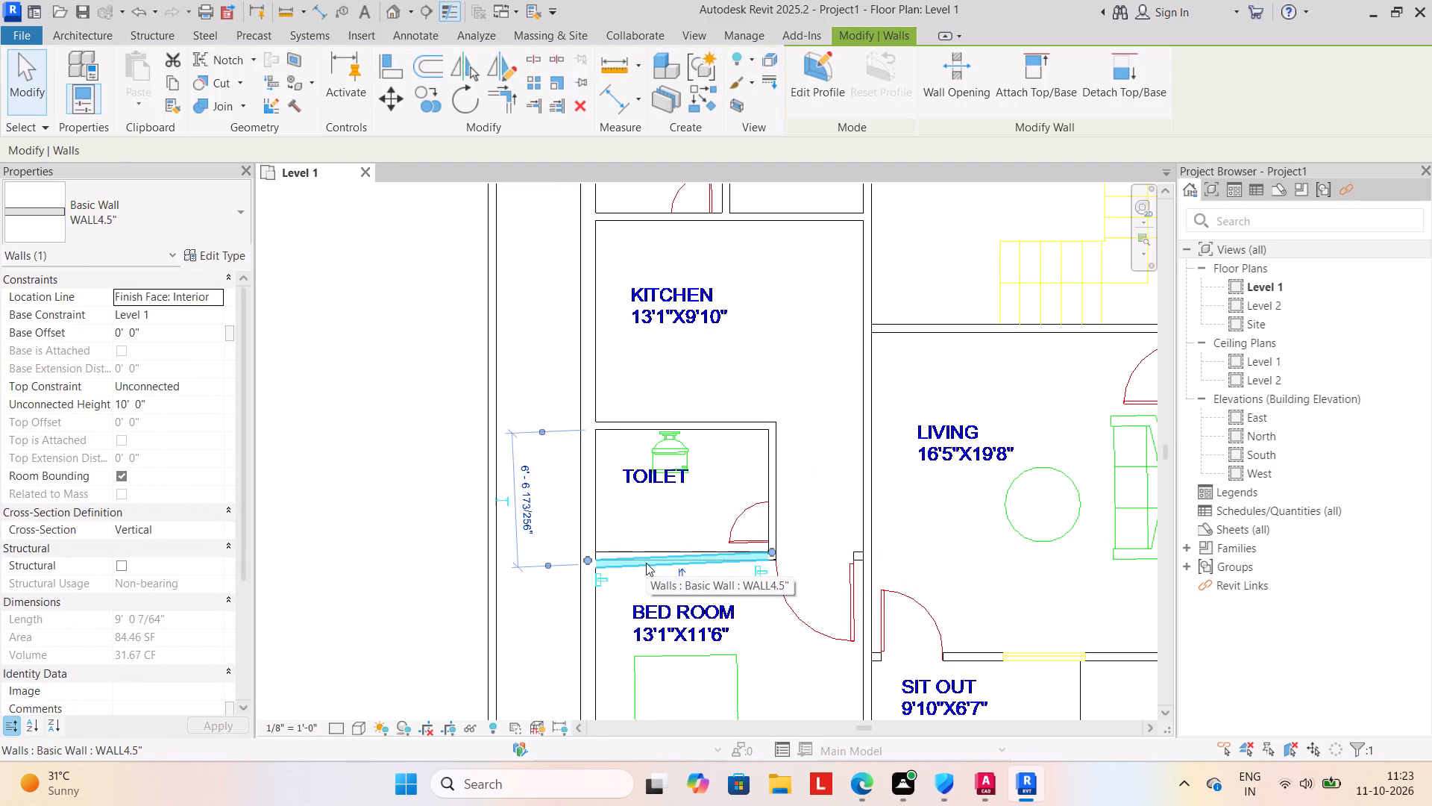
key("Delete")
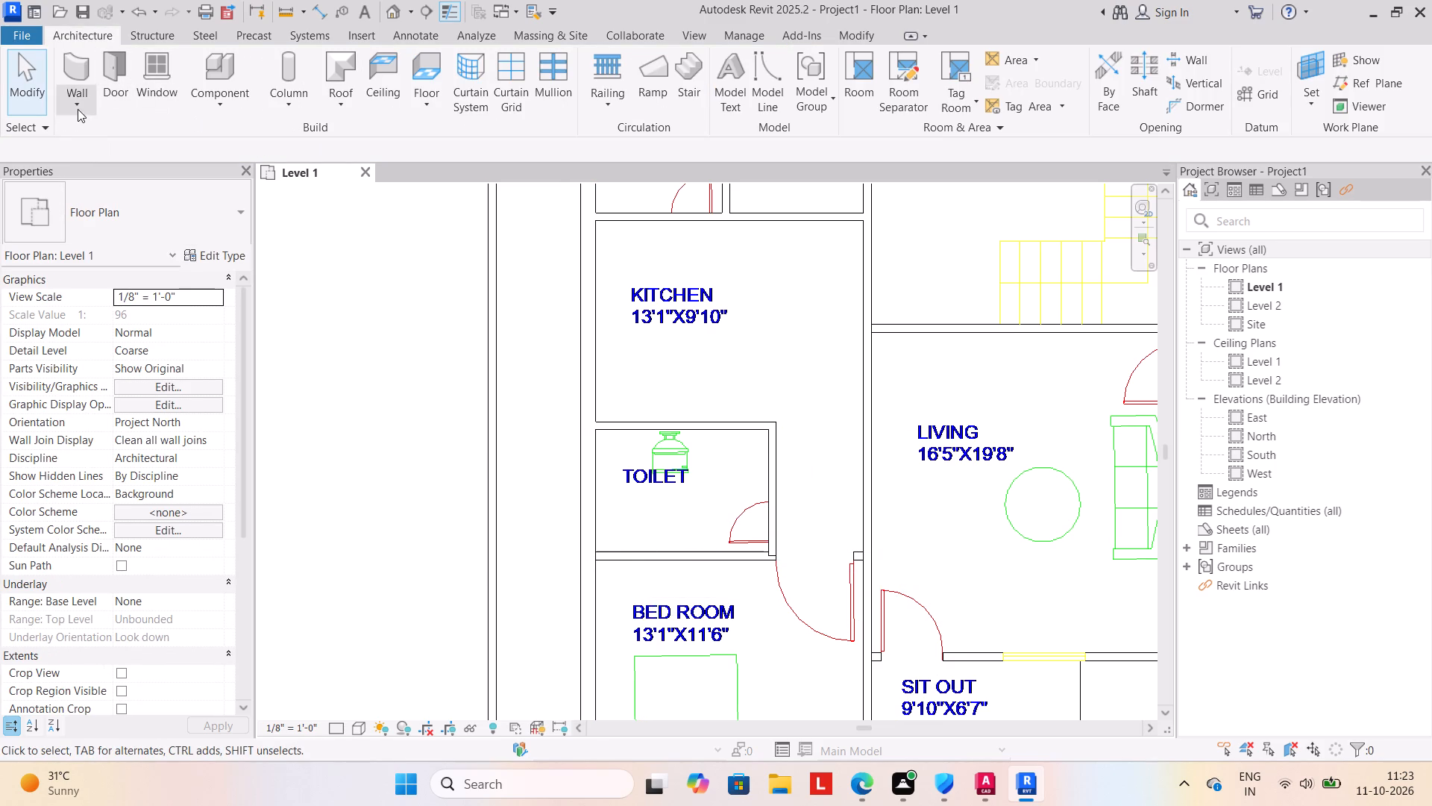
Draw a WALL4.5" wall along the north side of the south bedroom, from the west 9" wall to the long interior wall.
left_click(78, 109)
left_click(113, 141)
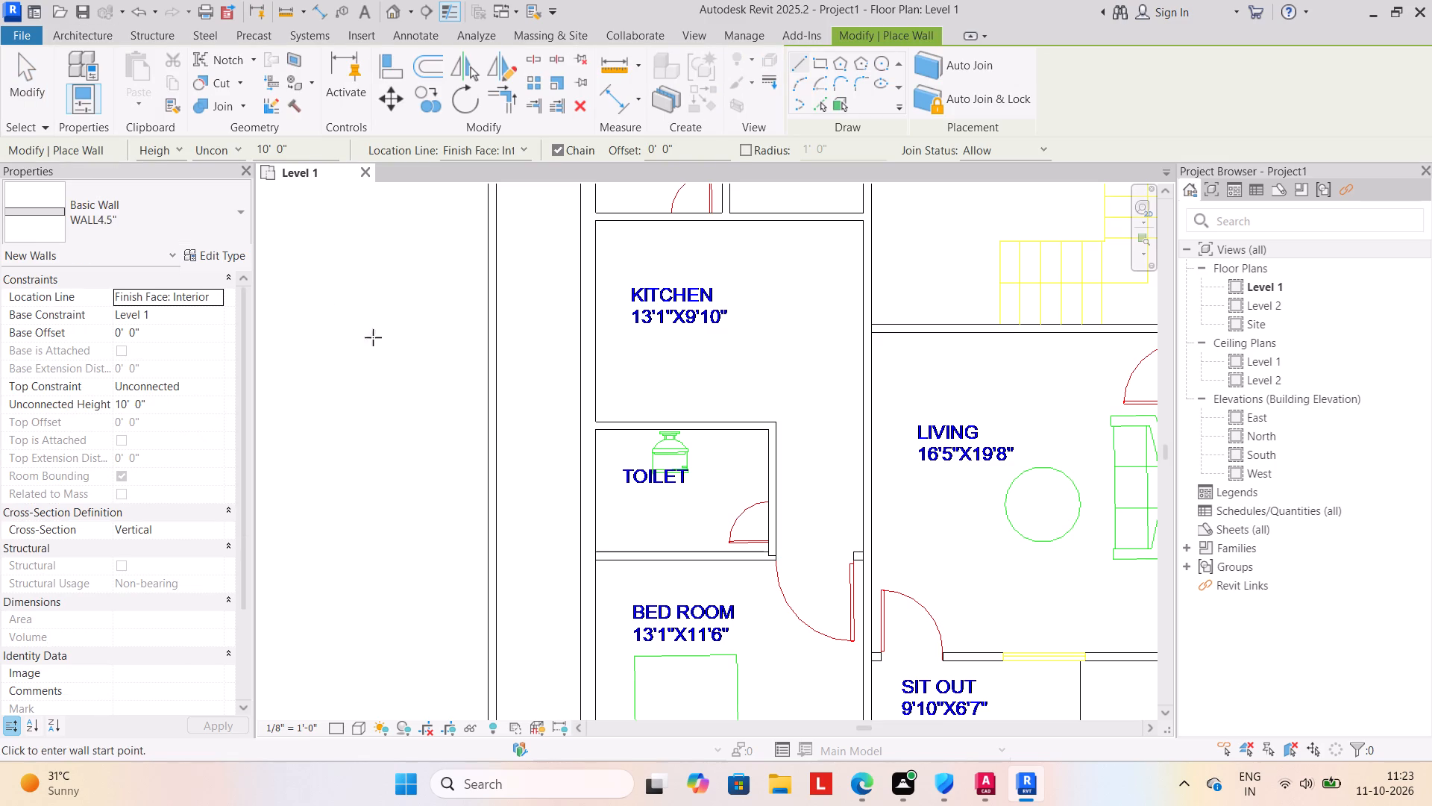
scroll(689, 578, "up", 3)
left_click(549, 554)
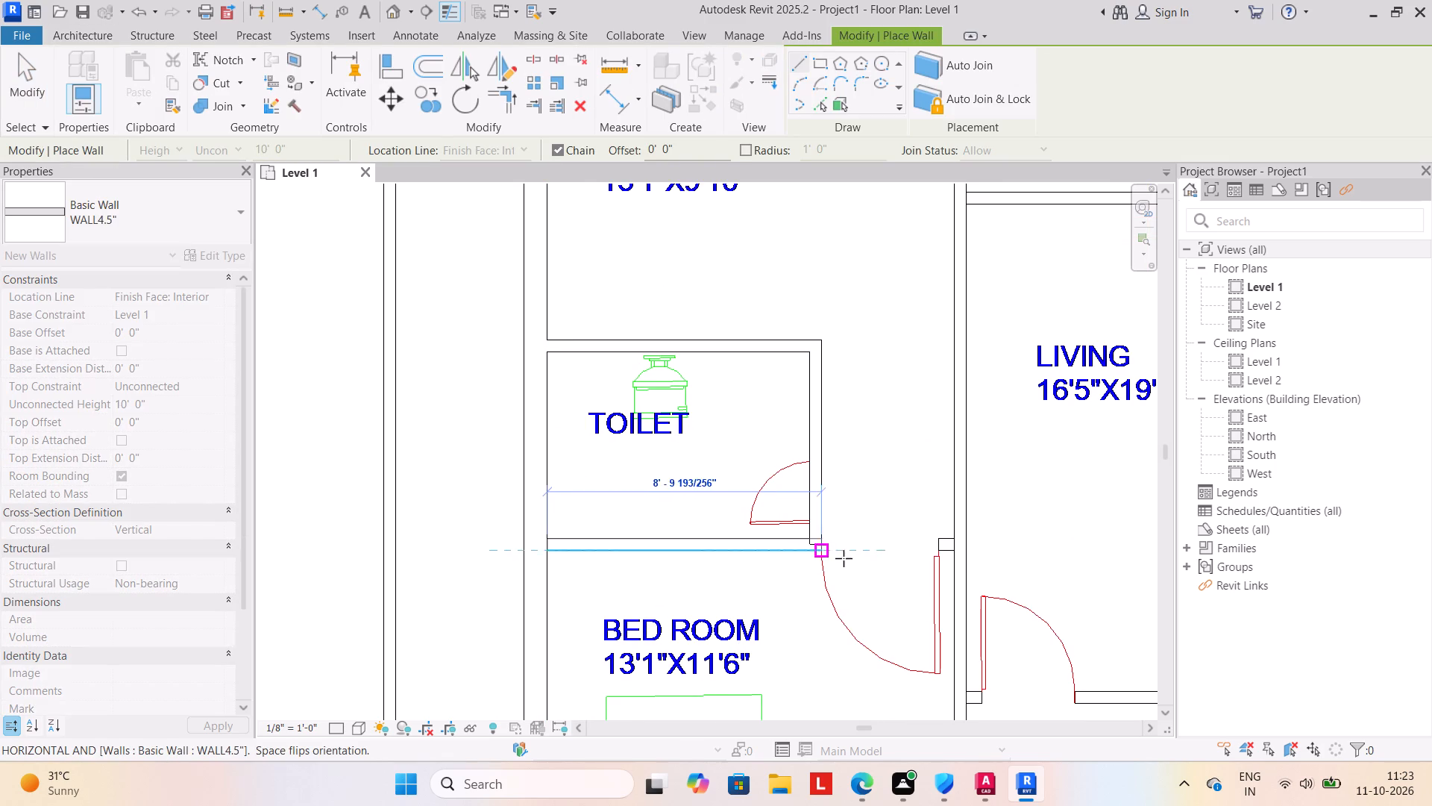
left_click(954, 556)
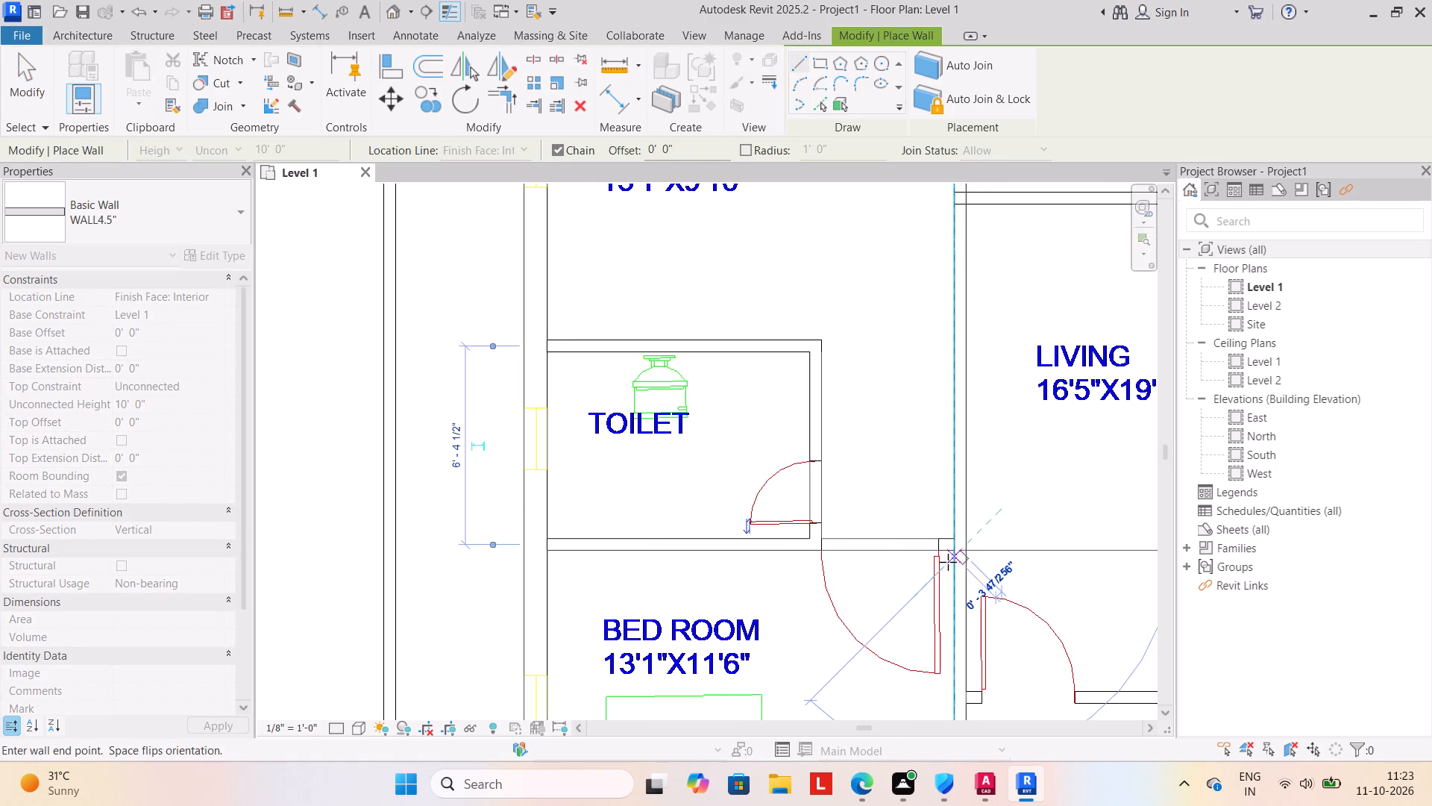
key("Escape")
Draw a WALL4.5" wall between the backyard and the dining room, spanning from the long interior wall to the backyard's east side.
scroll(645, 570, "down", 4)
middle_click_drag(644, 567, 637, 348)
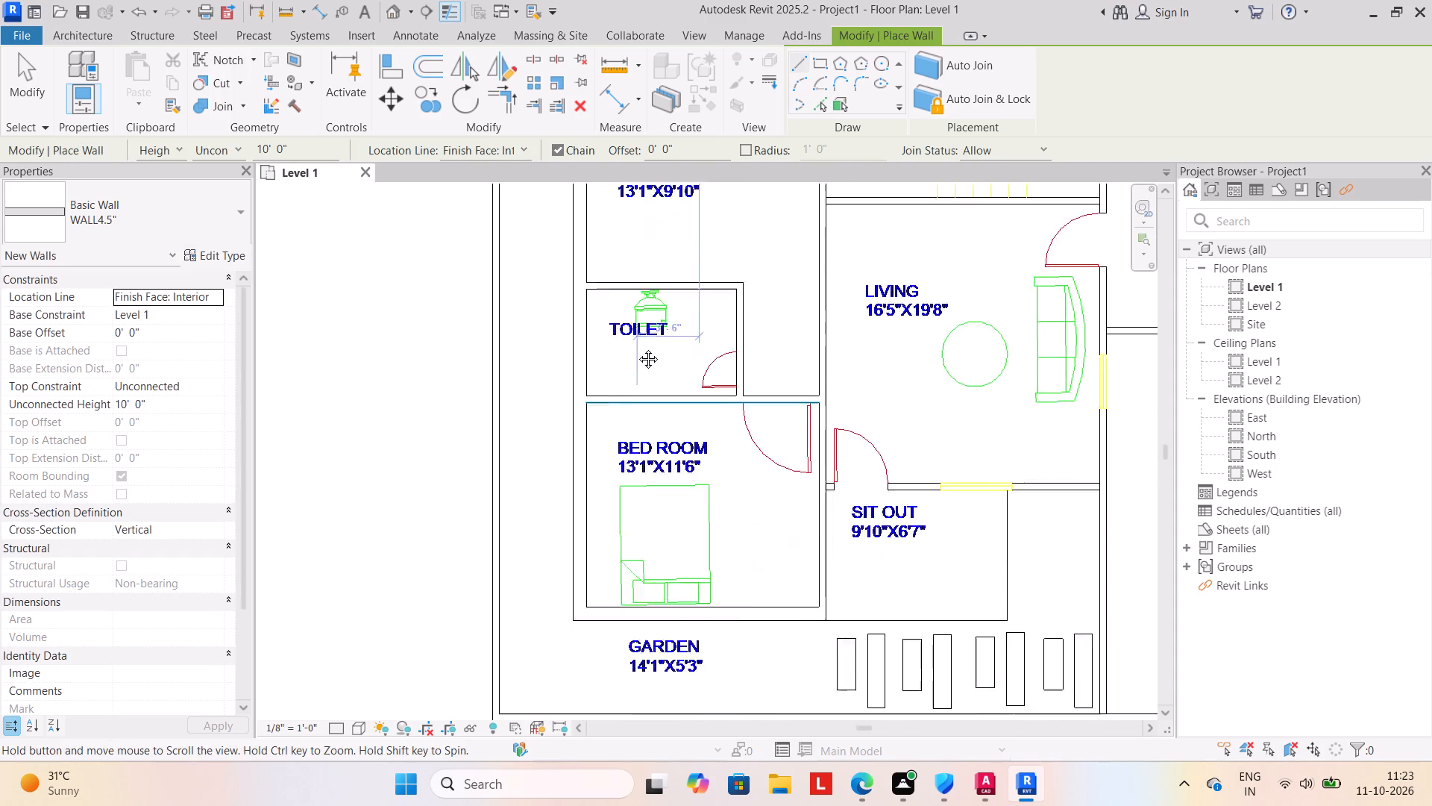
middle_click_drag(637, 348, 630, 310)
scroll(623, 416, "down", 4)
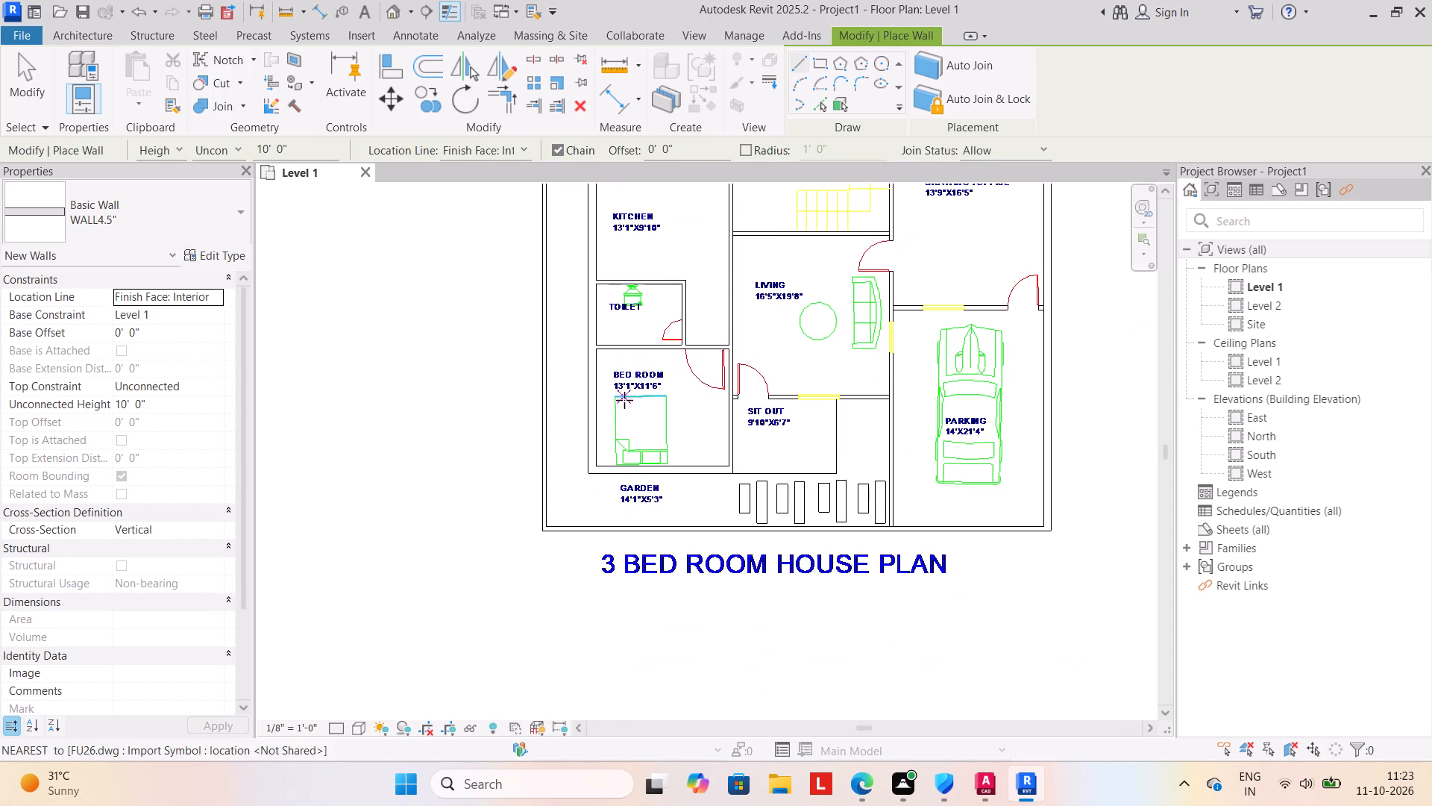
middle_click_drag(624, 400, 645, 536)
scroll(649, 507, "down", 2)
scroll(662, 363, "down", 2)
middle_click_drag(664, 363, 652, 424)
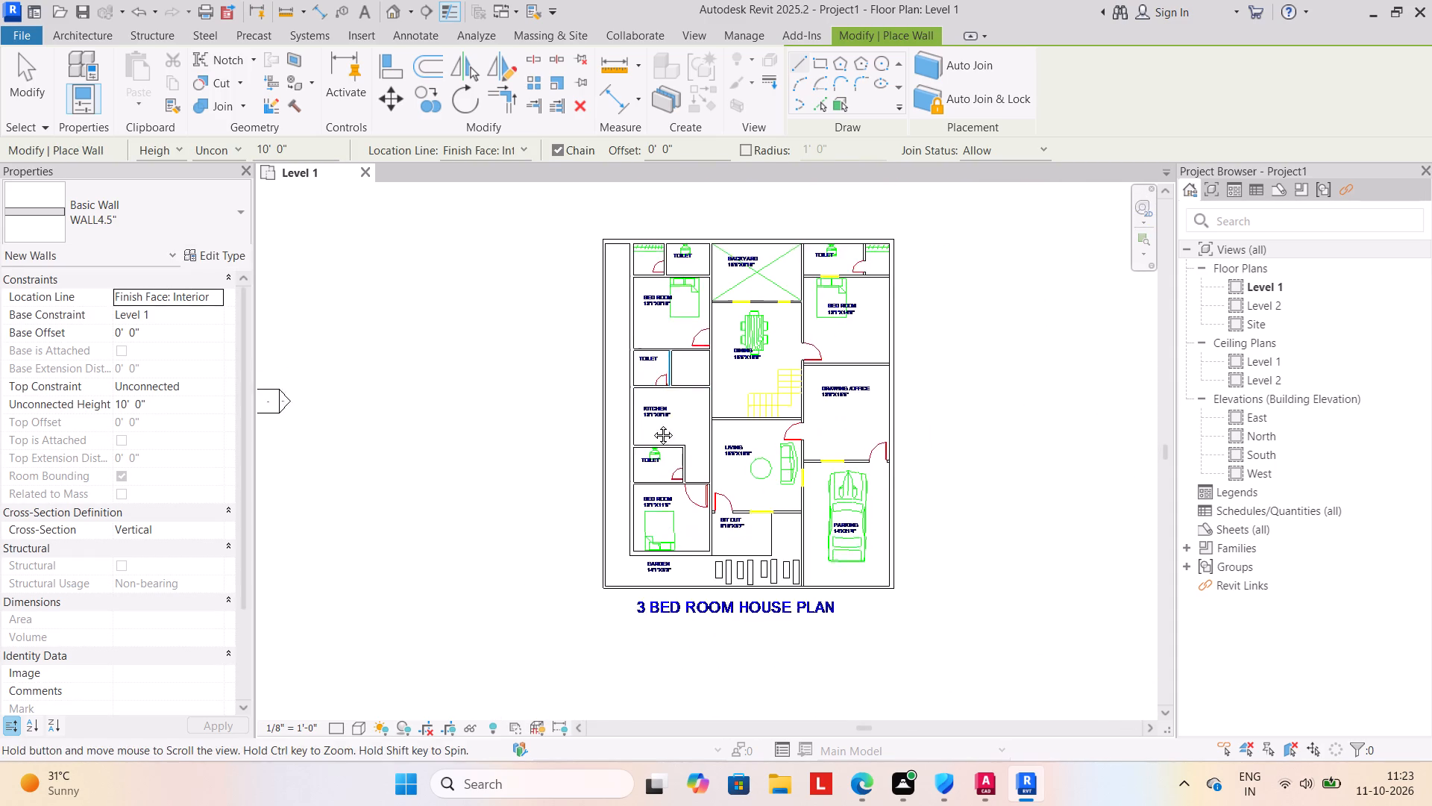
middle_click_drag(652, 424, 648, 431)
scroll(719, 364, "up", 3)
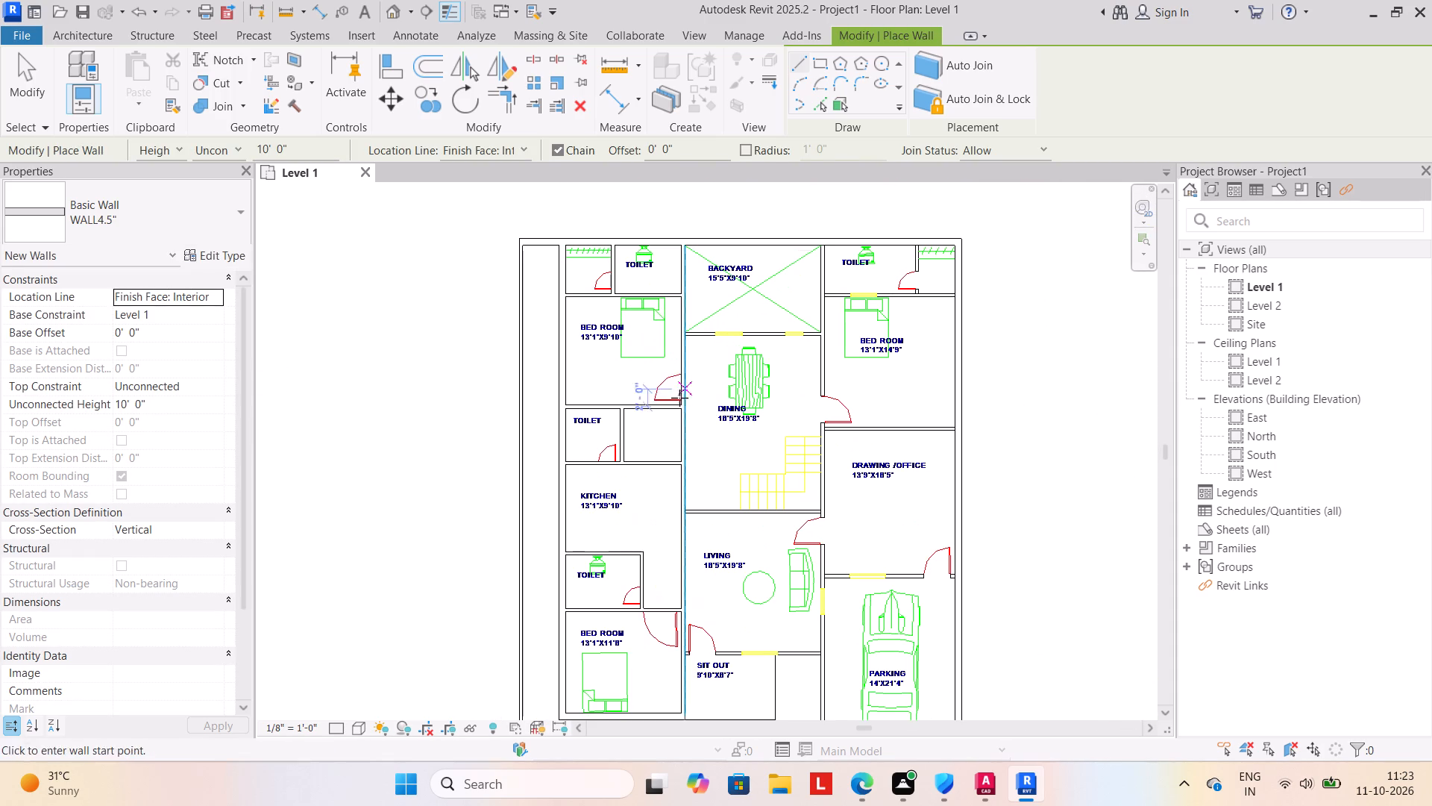
scroll(730, 325, "up", 3)
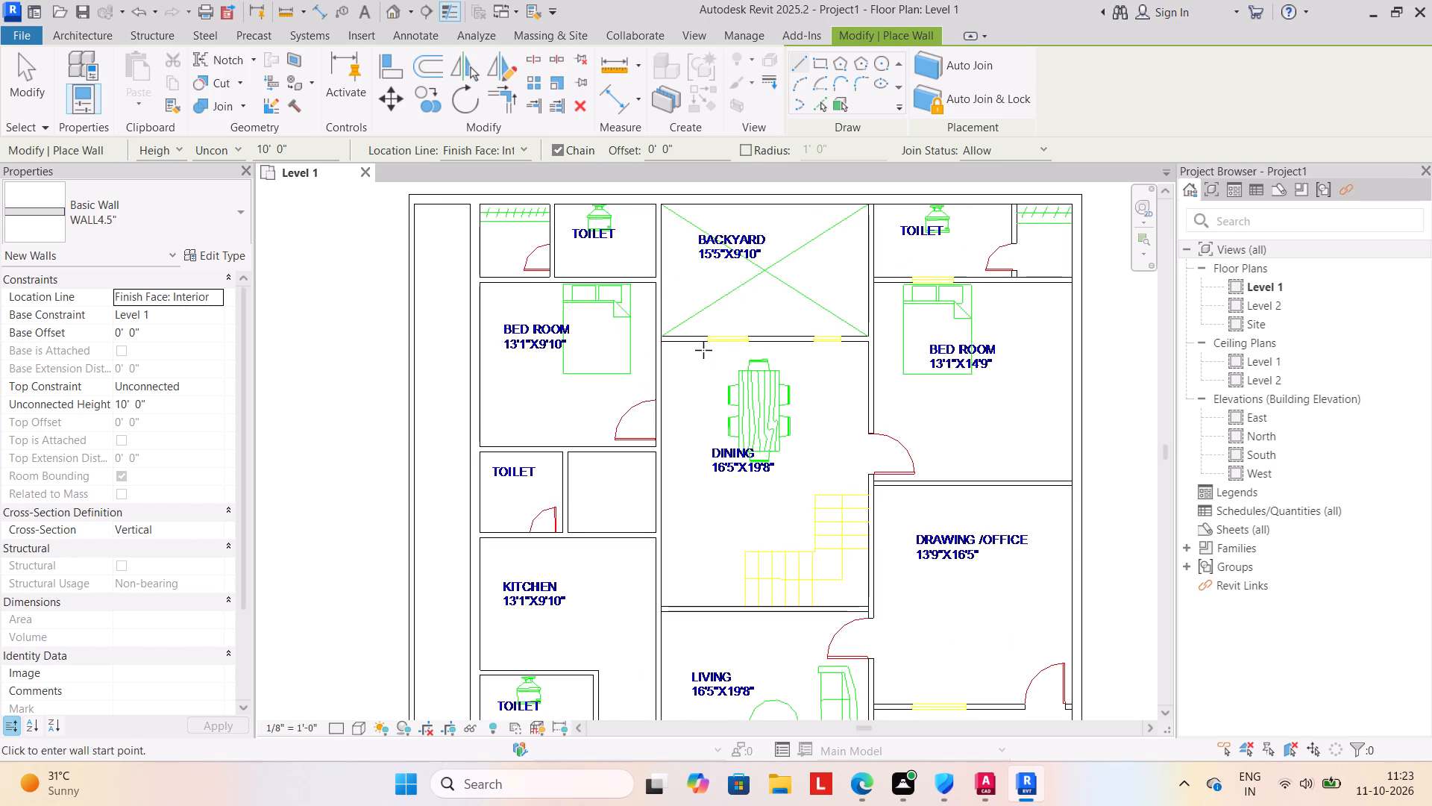
middle_click_drag(700, 350, 600, 334)
scroll(673, 316, "up", 1)
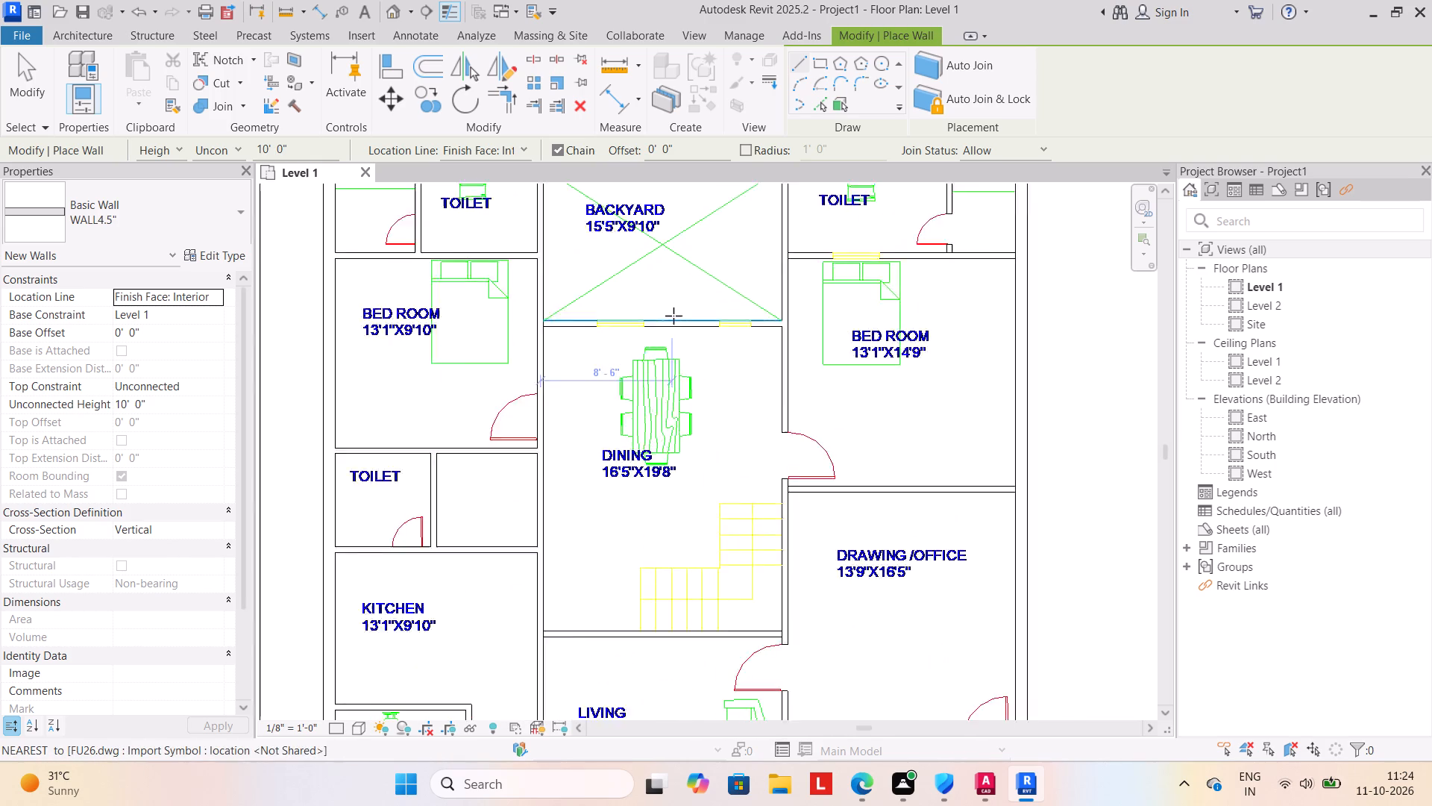
scroll(673, 316, "up", 2)
left_click(506, 332)
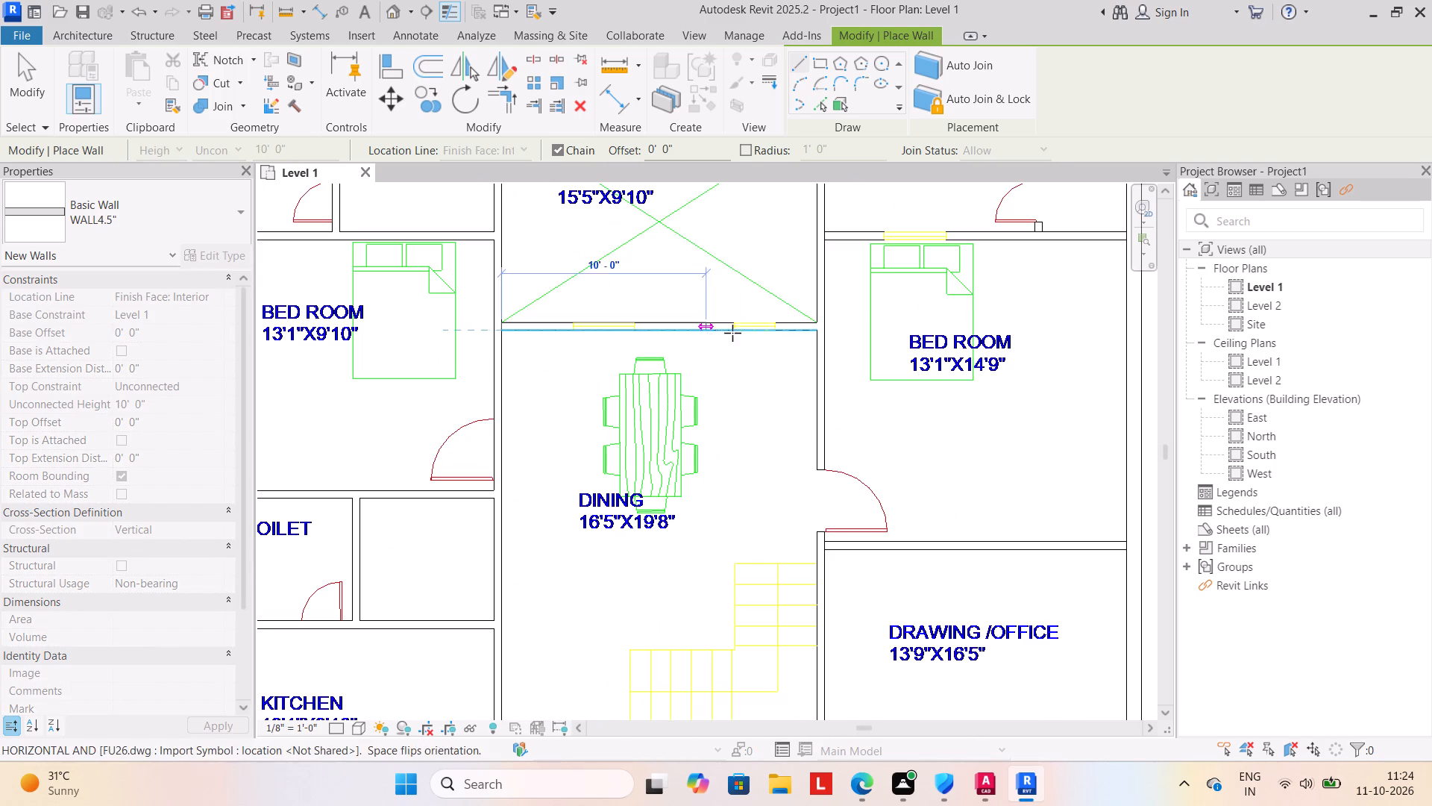
left_click(816, 327)
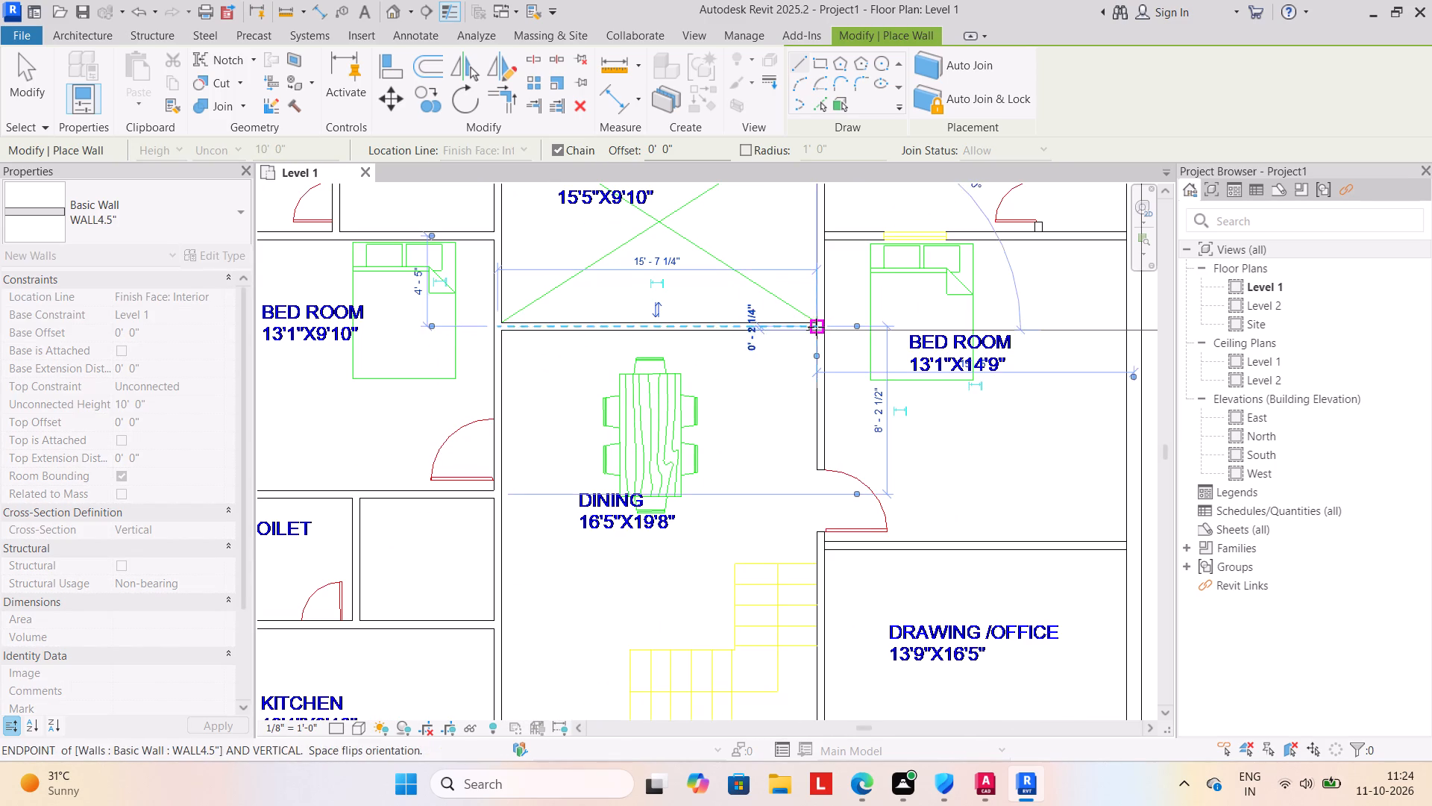
key("Escape")
Draw a long north-south WALL4.5" wall along the east side of the backyard, dining and living rooms, from the north wall to the south boundary wall.
scroll(762, 407, "down", 4)
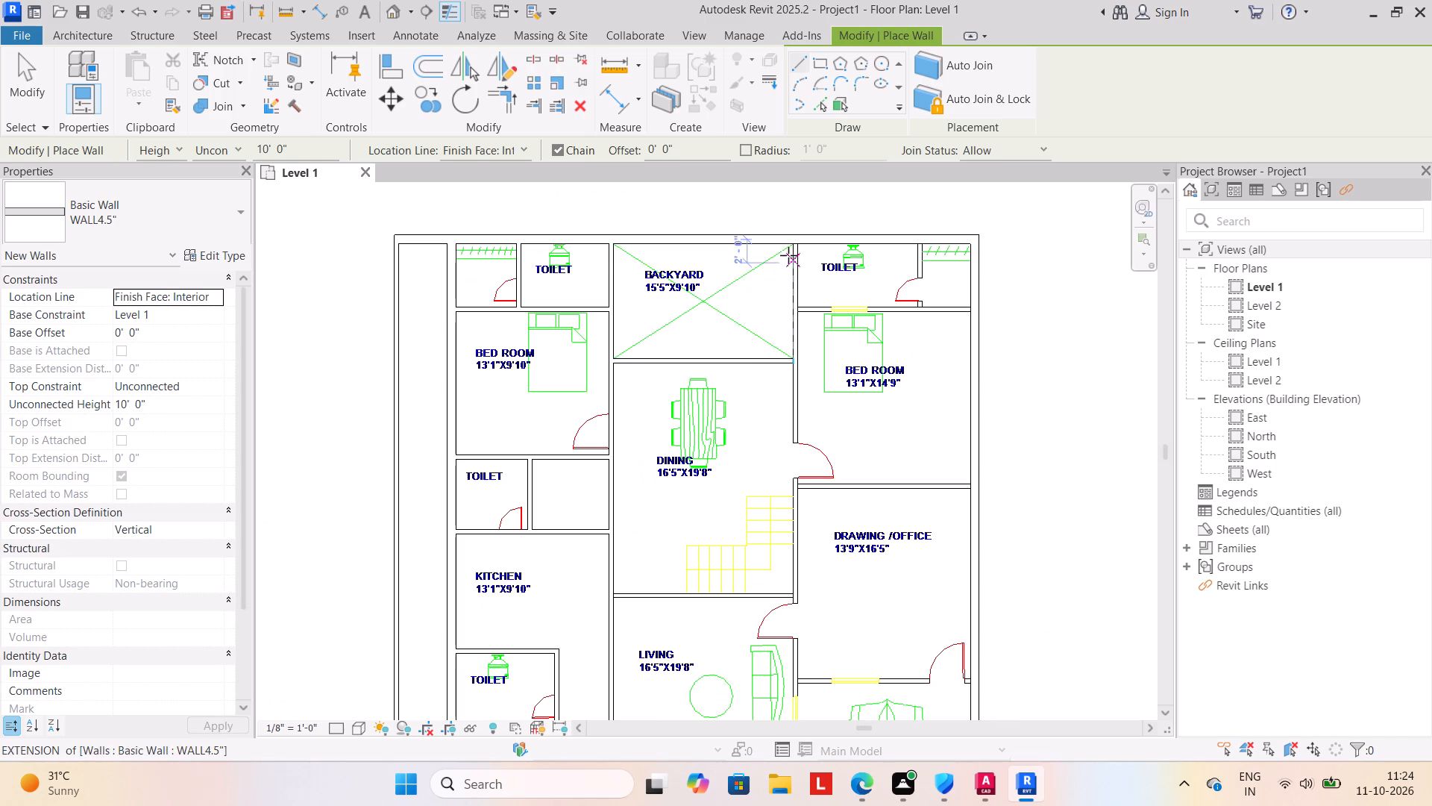
left_click(791, 242)
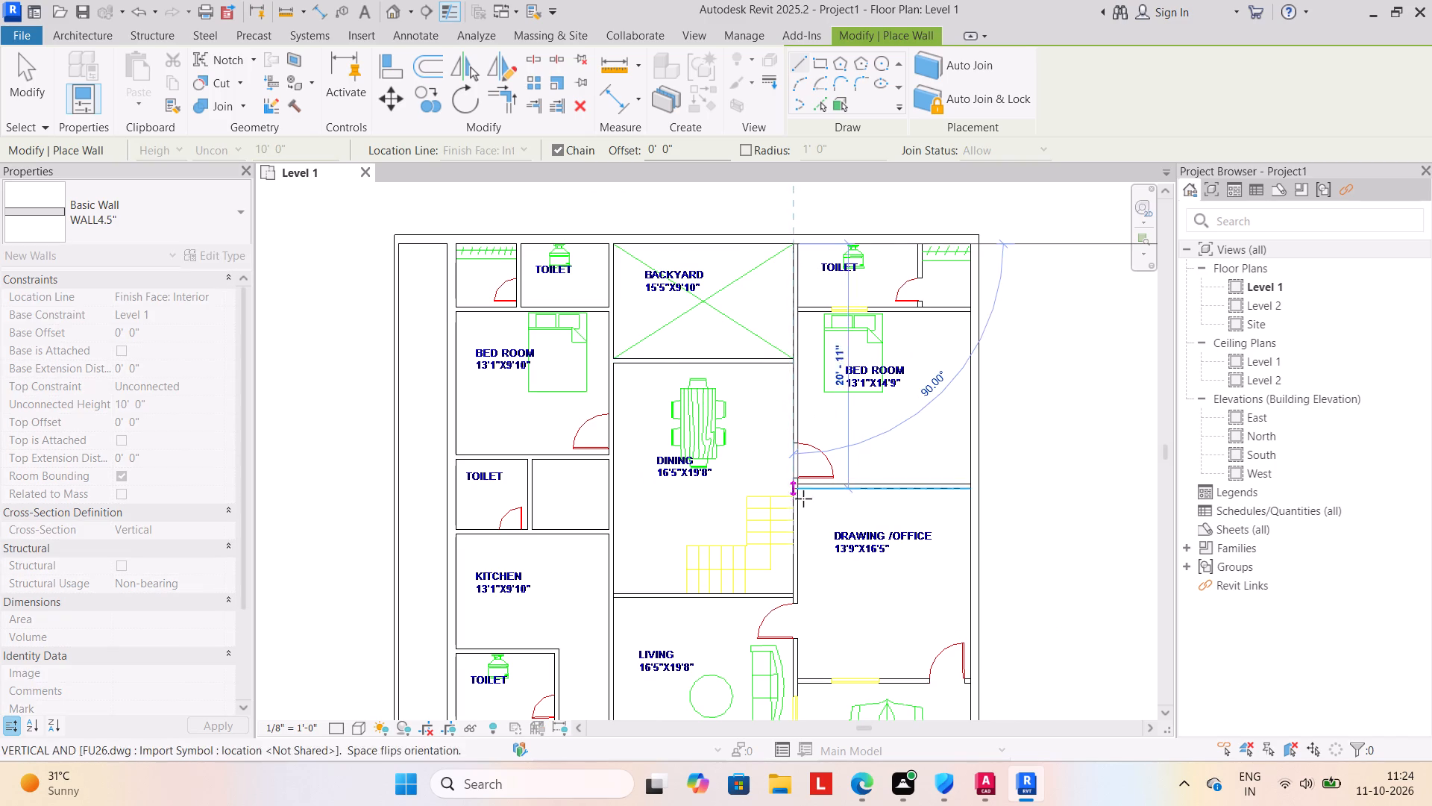
scroll(798, 628, "down", 1)
middle_click_drag(799, 618, 789, 554)
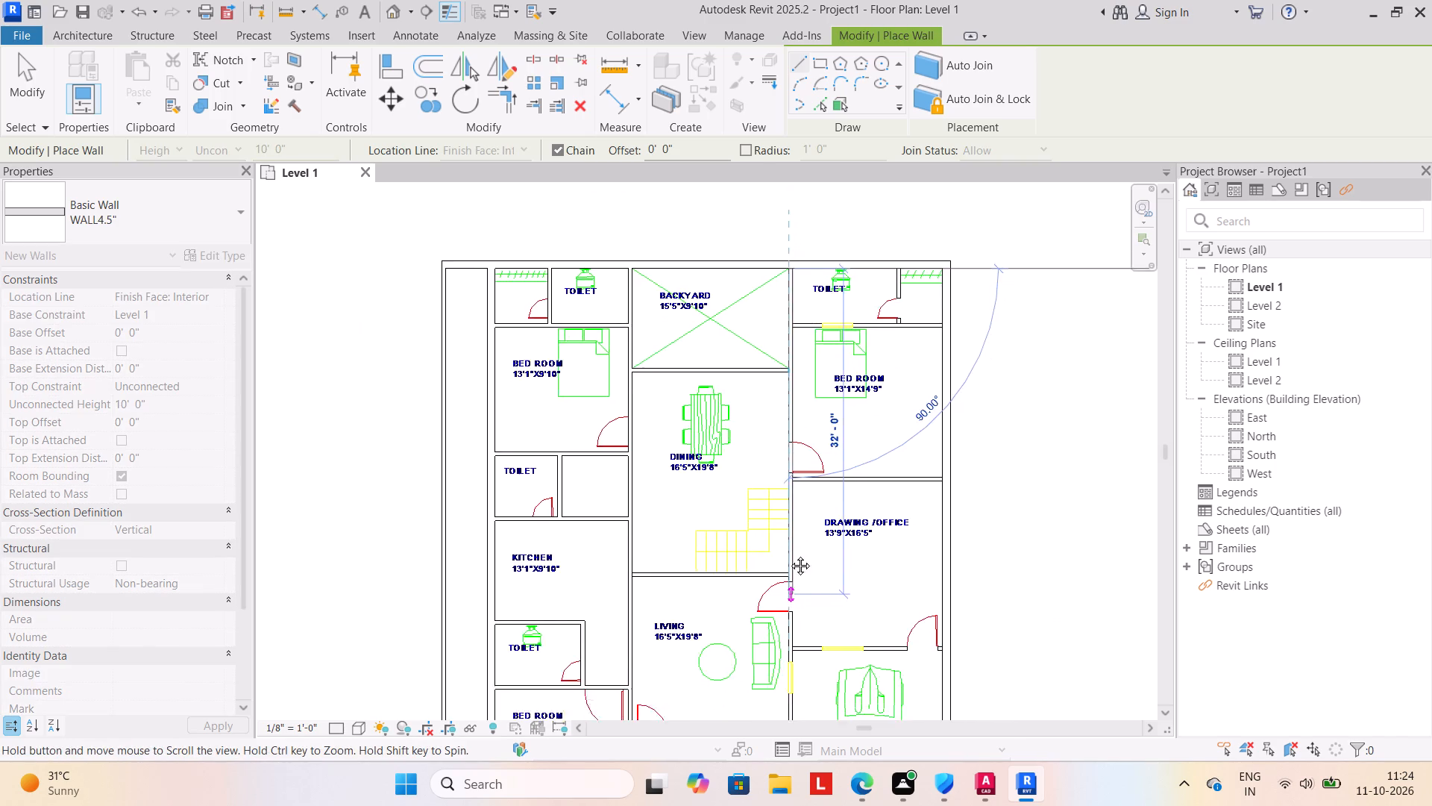
middle_click_drag(789, 554, 778, 407)
scroll(767, 681, "up", 5)
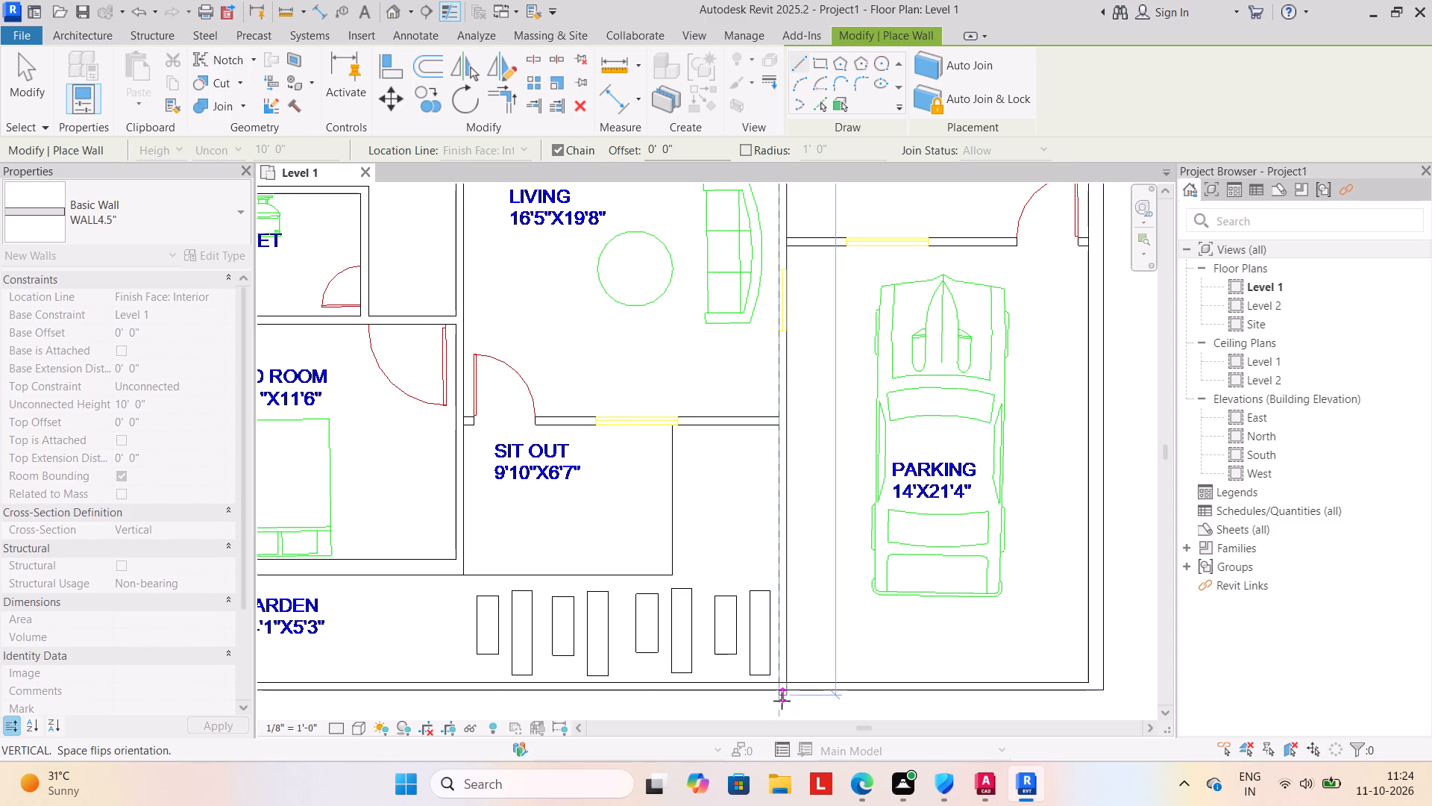
left_click(782, 683)
key("Escape")
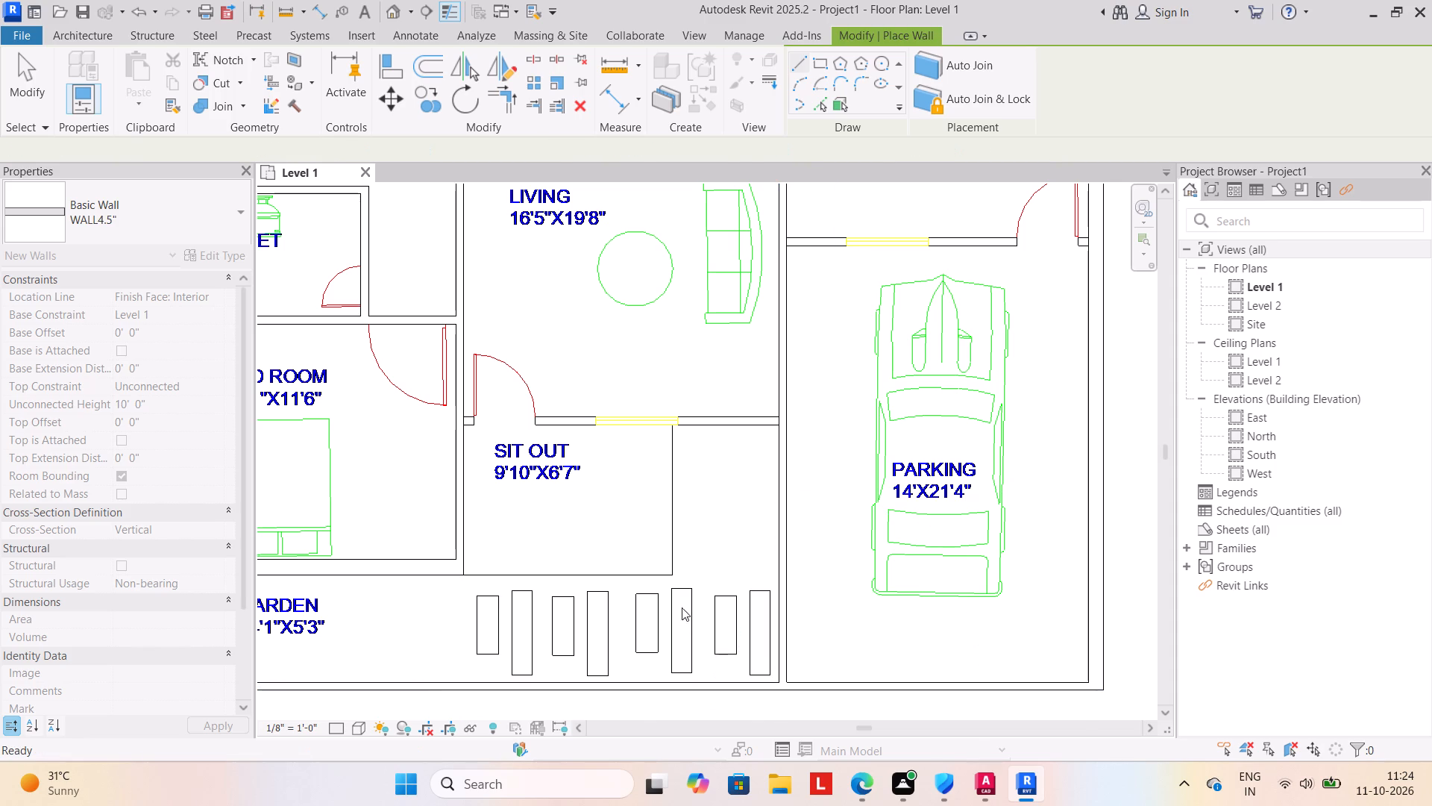
Draw a WALL4.5" wall about 15'5" long between the living room and the sit-out, joining the two long interior walls.
scroll(644, 514, "down", 2)
middle_click_drag(601, 499, 641, 561)
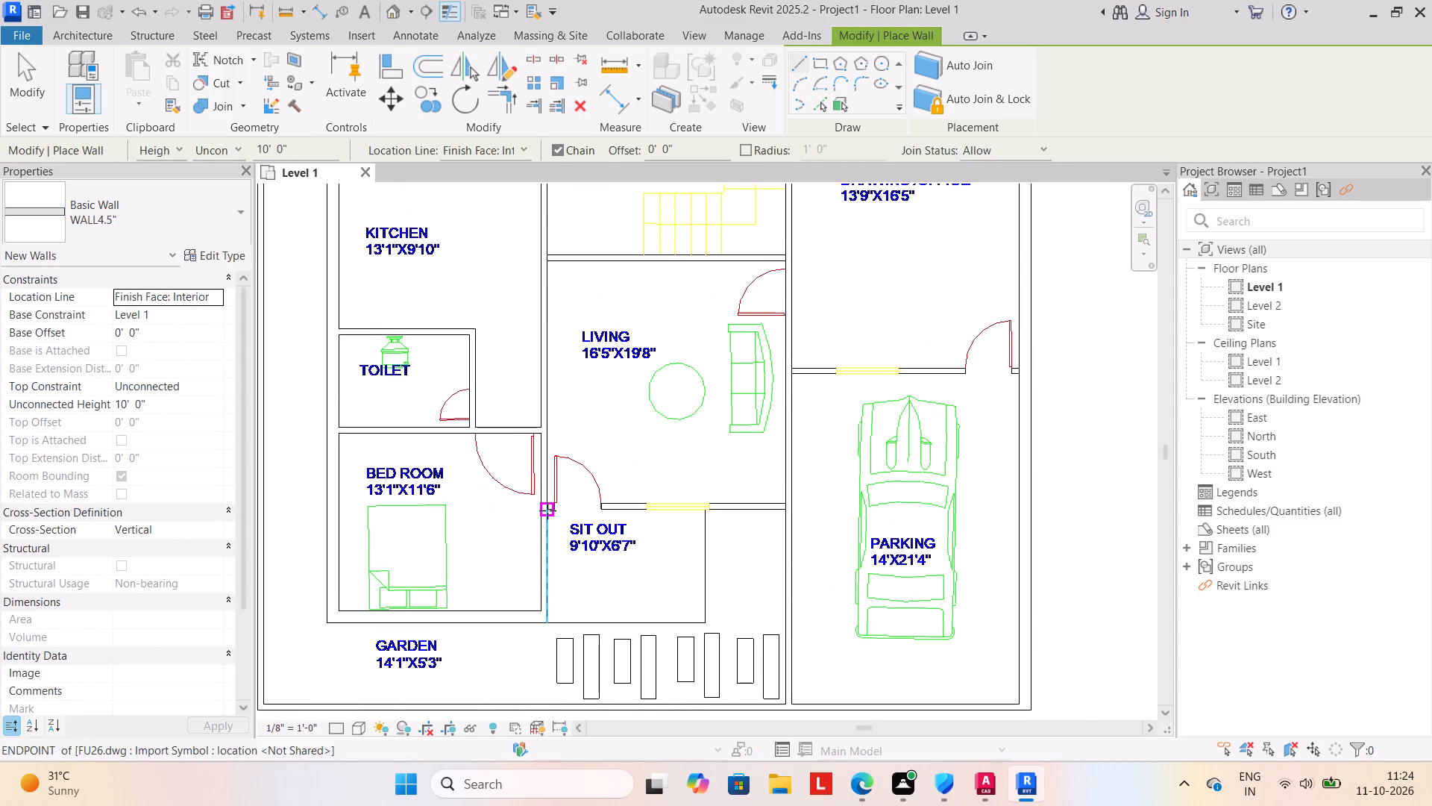
left_click(547, 510)
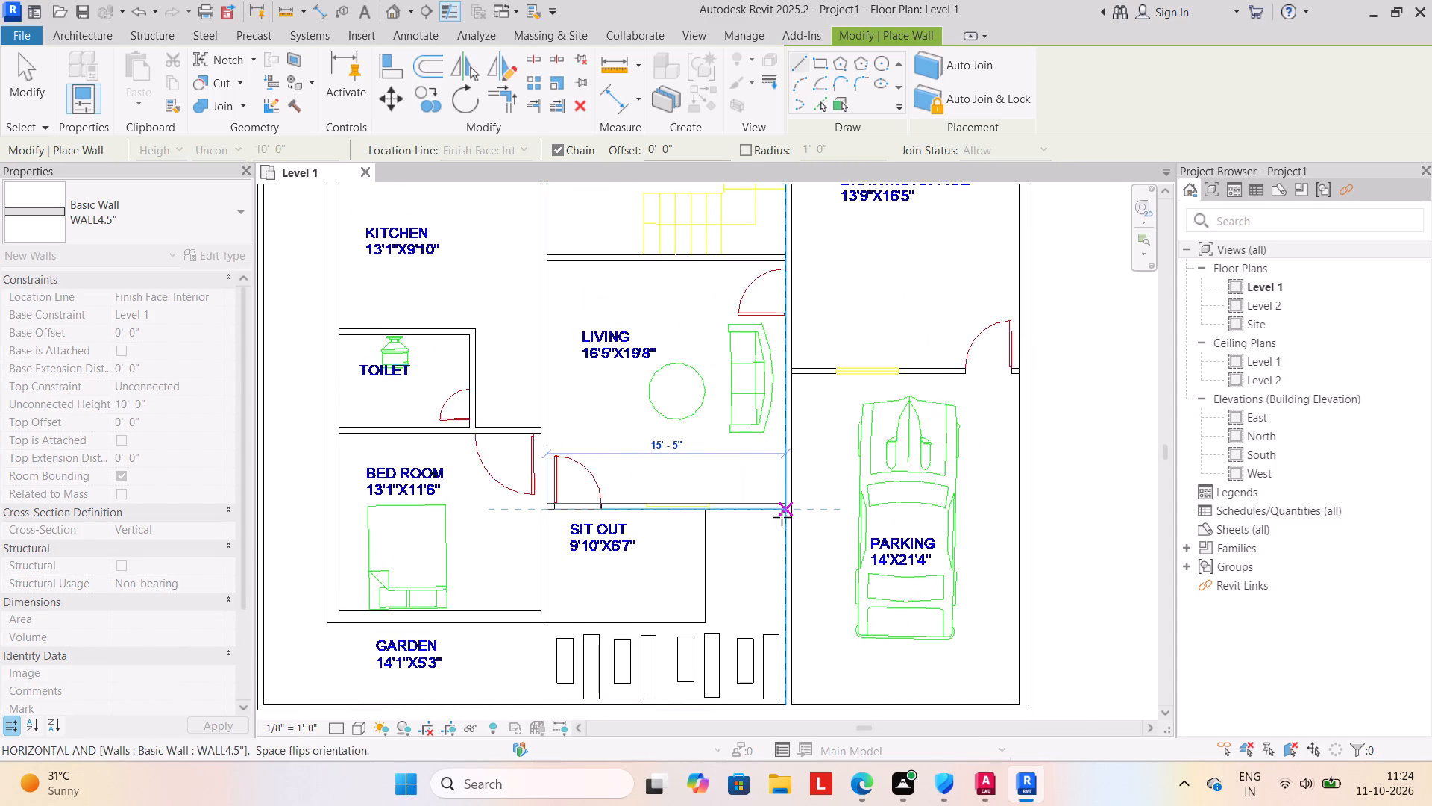
left_click(782, 516)
key("Escape")
Draw a WALL4.5" wall about 15'5" long between the dining and living rooms, joining the two long interior walls.
scroll(564, 457, "down", 2)
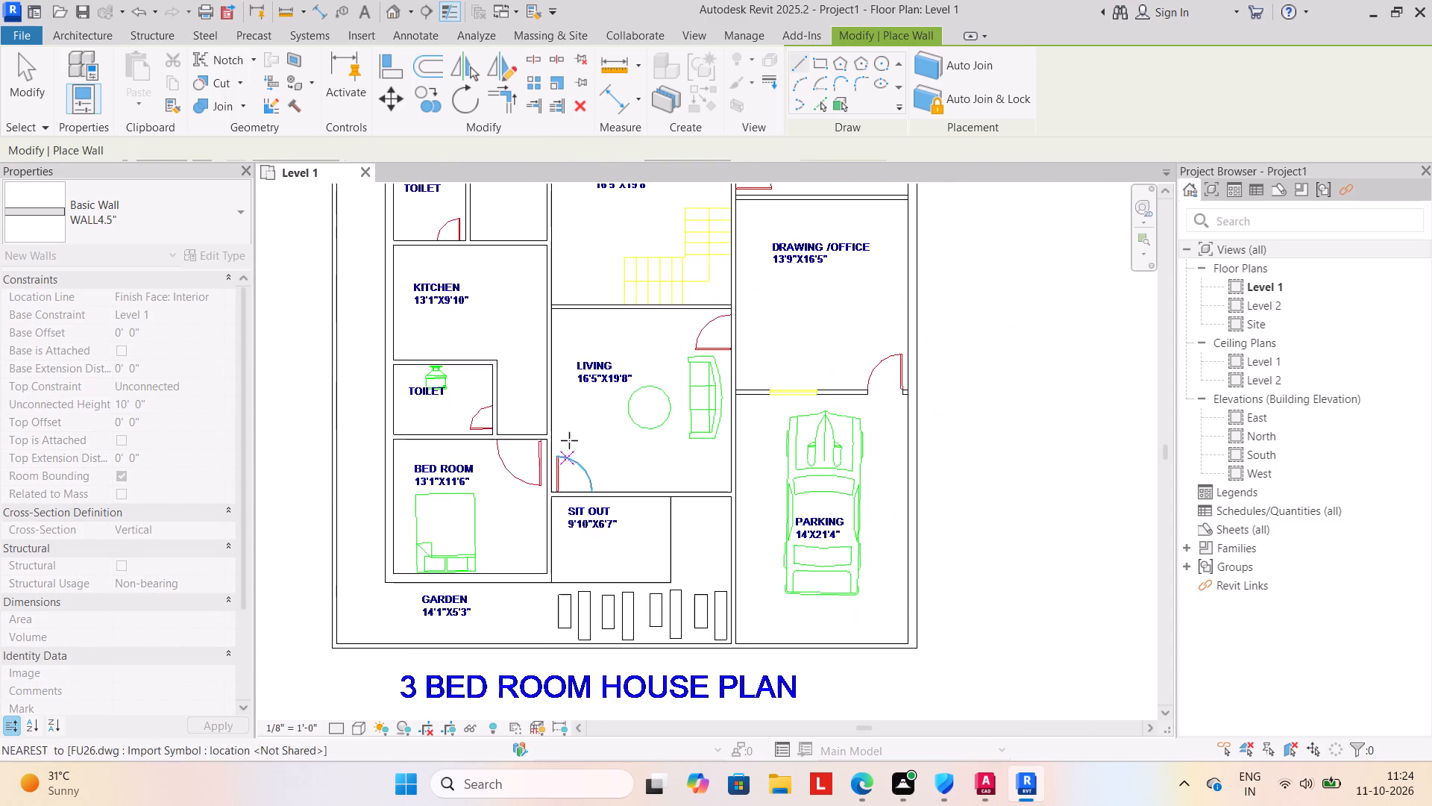
middle_click_drag(571, 445, 697, 574)
scroll(715, 422, "up", 3)
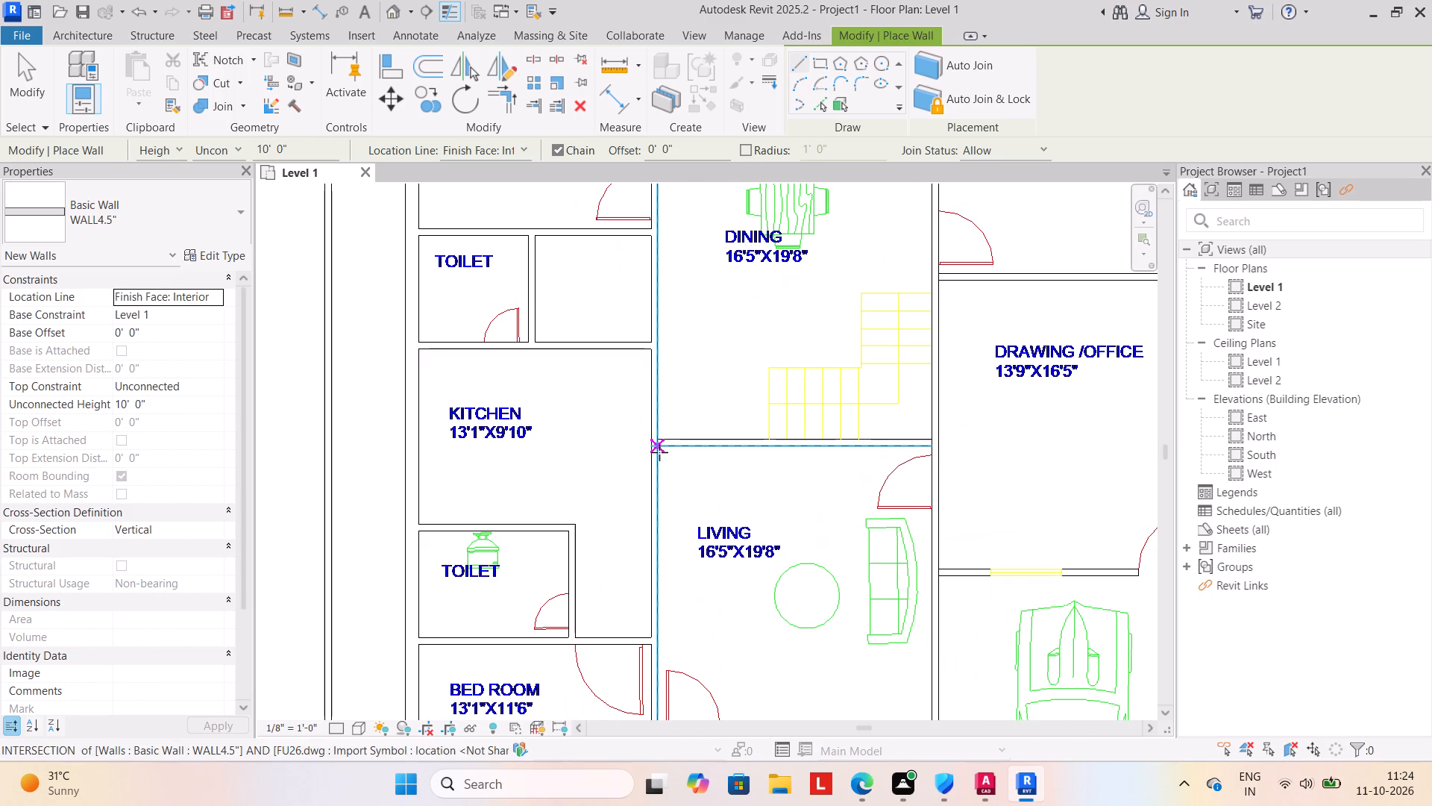
left_click(659, 449)
left_click(929, 446)
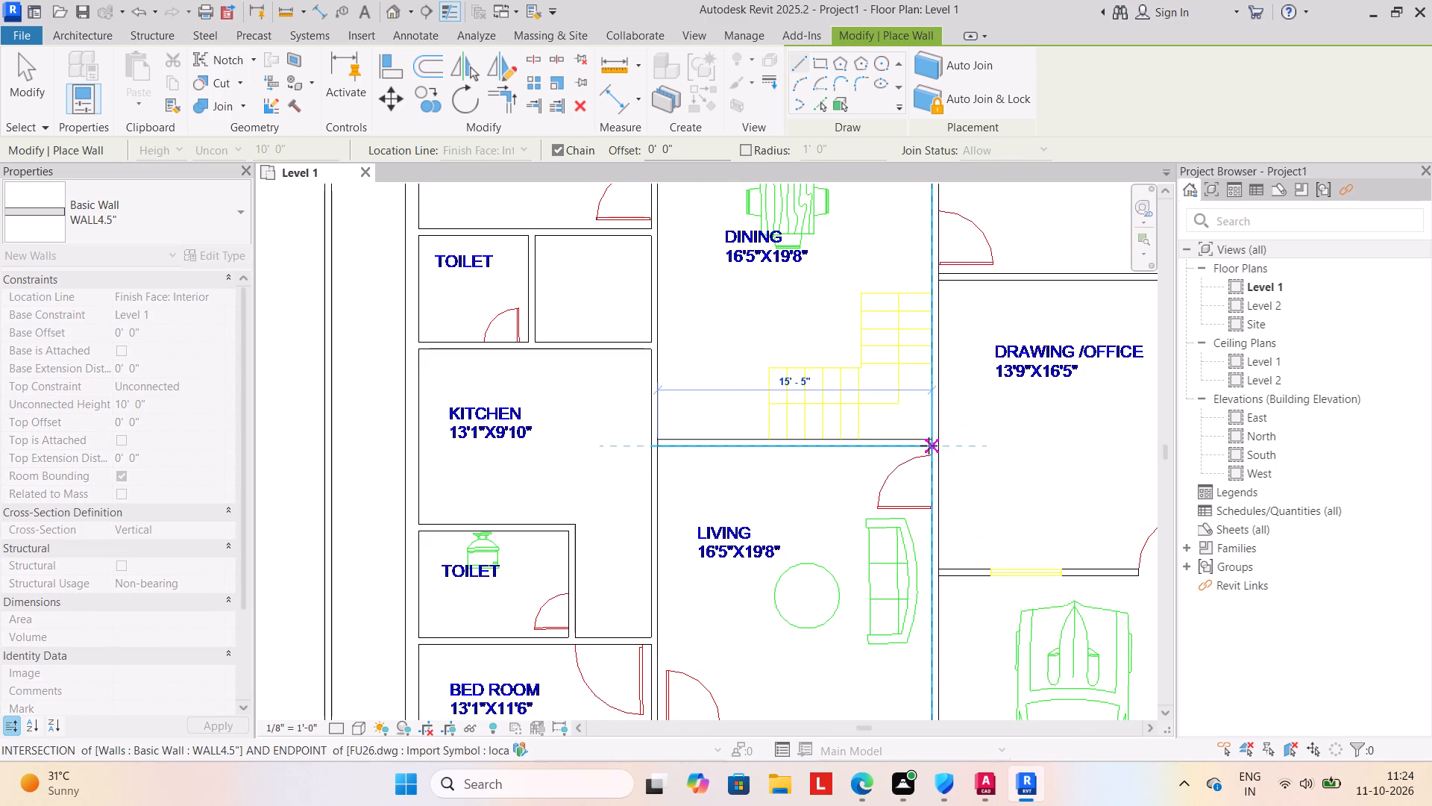
key("Escape")
Draw a WALL4.5" partition along the east side of the northeast toilet, from the north 9" wall to the toilet's south side.
scroll(701, 519, "down", 6)
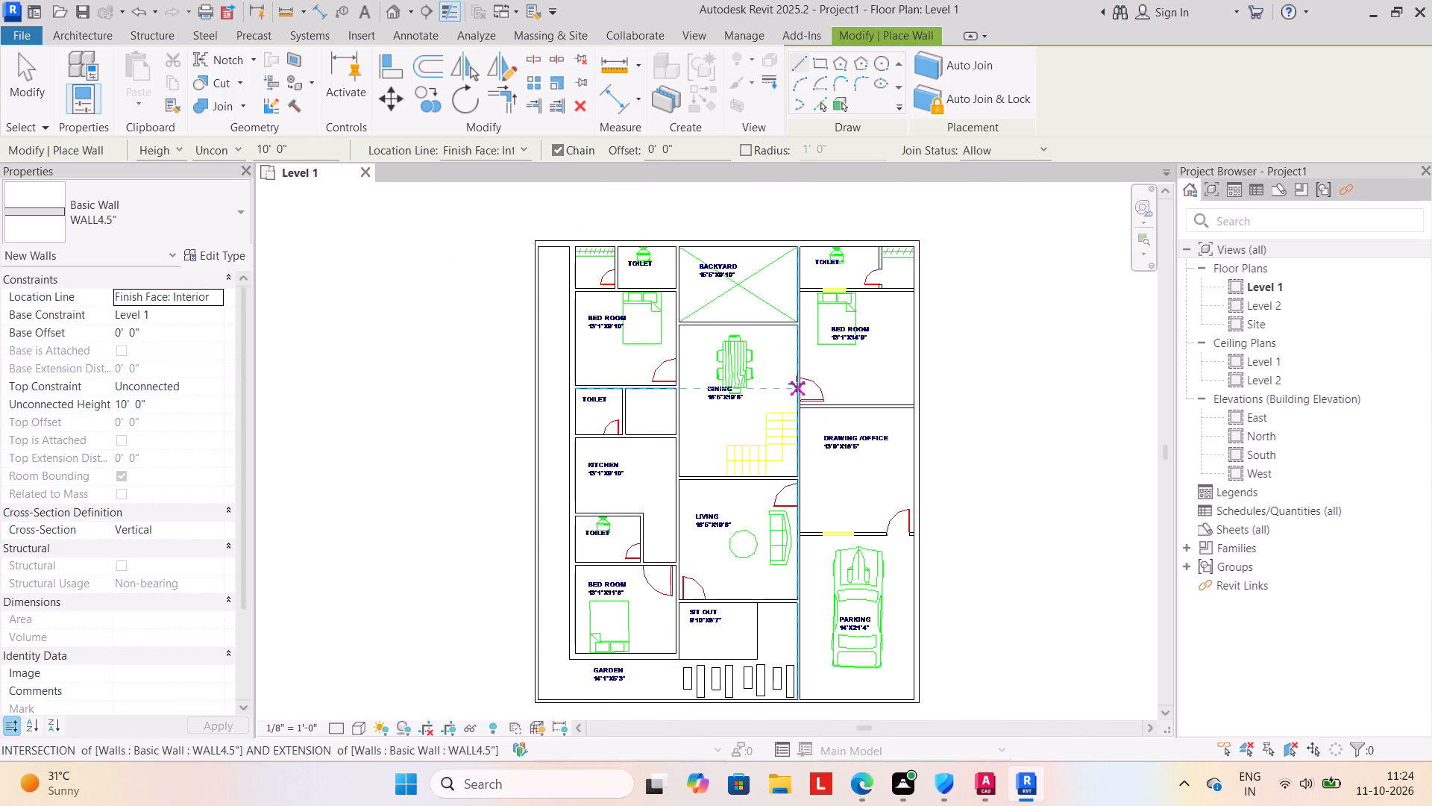
scroll(844, 267, "up", 4)
middle_click_drag(833, 297, 703, 385)
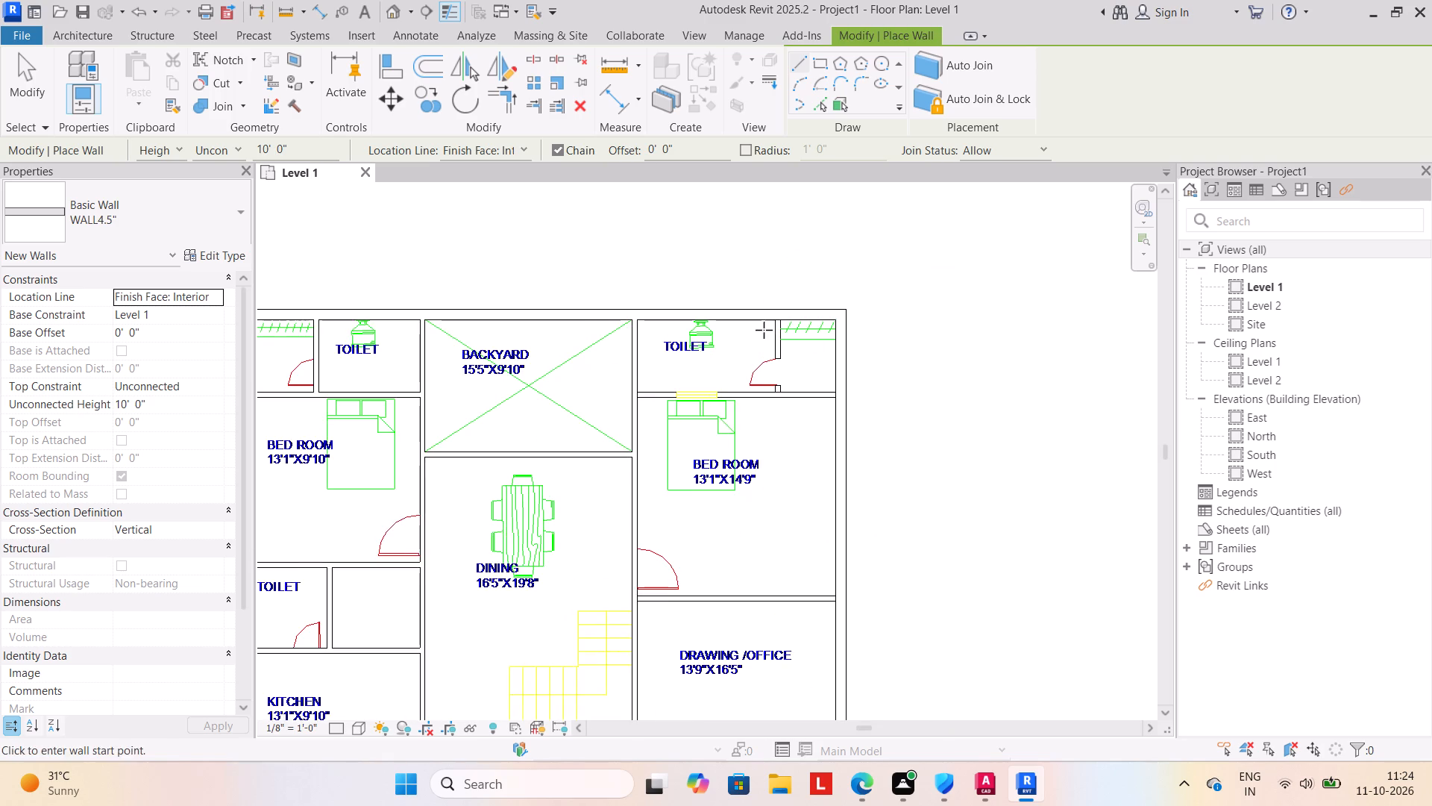
scroll(768, 319, "up", 3)
left_click(776, 323)
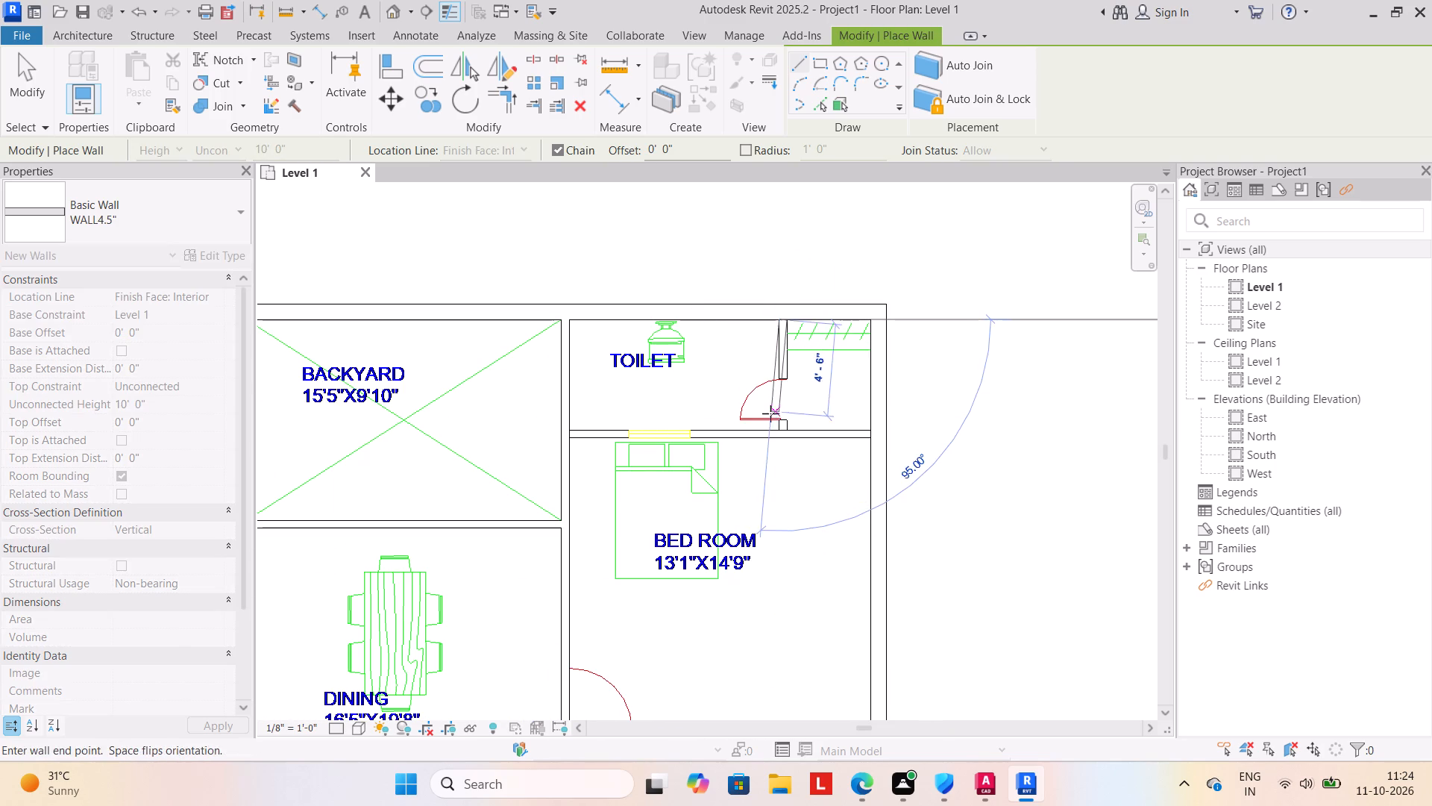
left_click(777, 428)
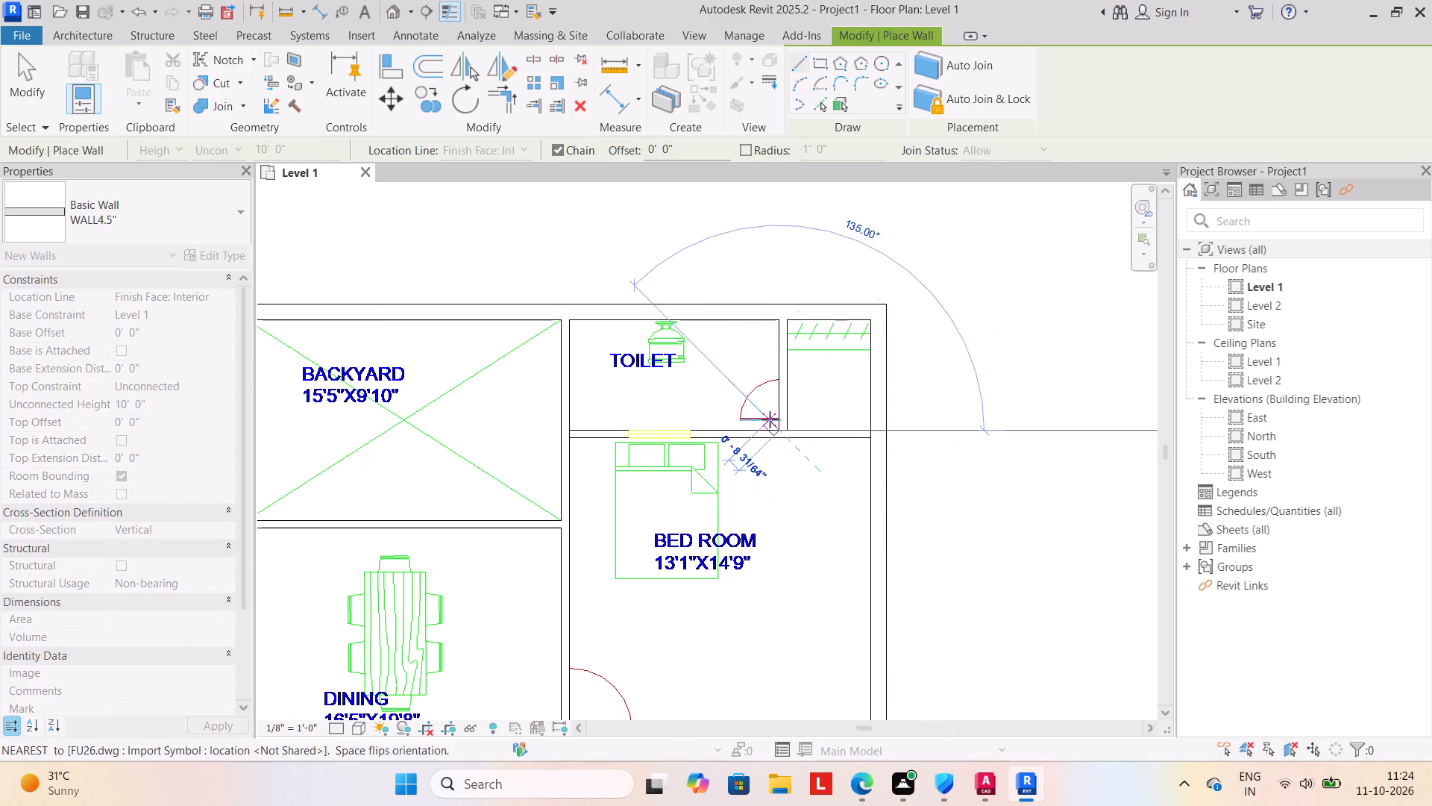
key("Escape")
Draw a WALL4.5" wall about 14'9" long along the northeast bedroom's north side, ending at the east 9" wall.
left_click(568, 441)
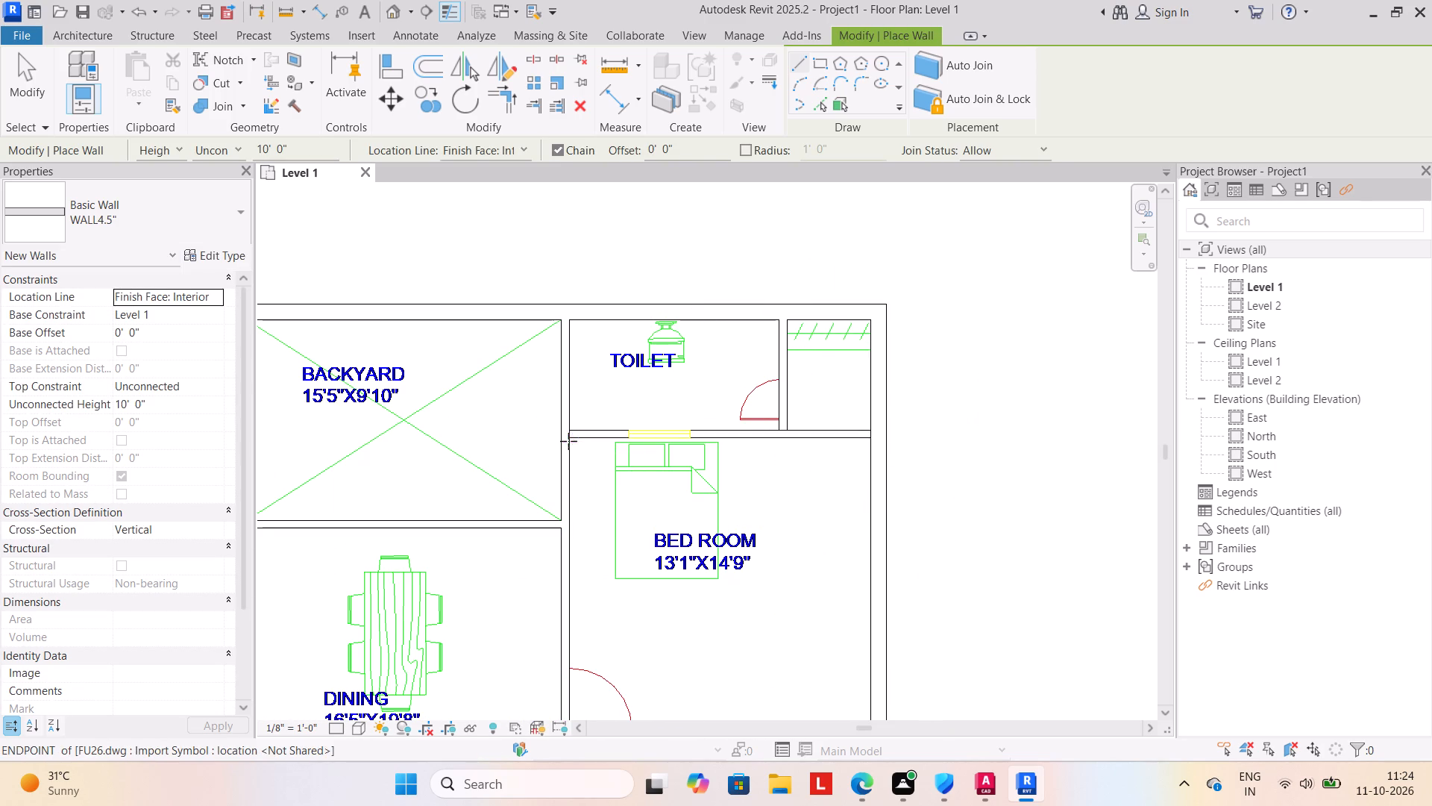
left_click(870, 437)
key("Escape")
Draw a WALL4.5" wall about 14'9" long between the northeast bedroom and the drawing/office room, ending at the east 9" wall.
scroll(763, 539, "down", 3)
middle_click_drag(763, 542, 756, 359)
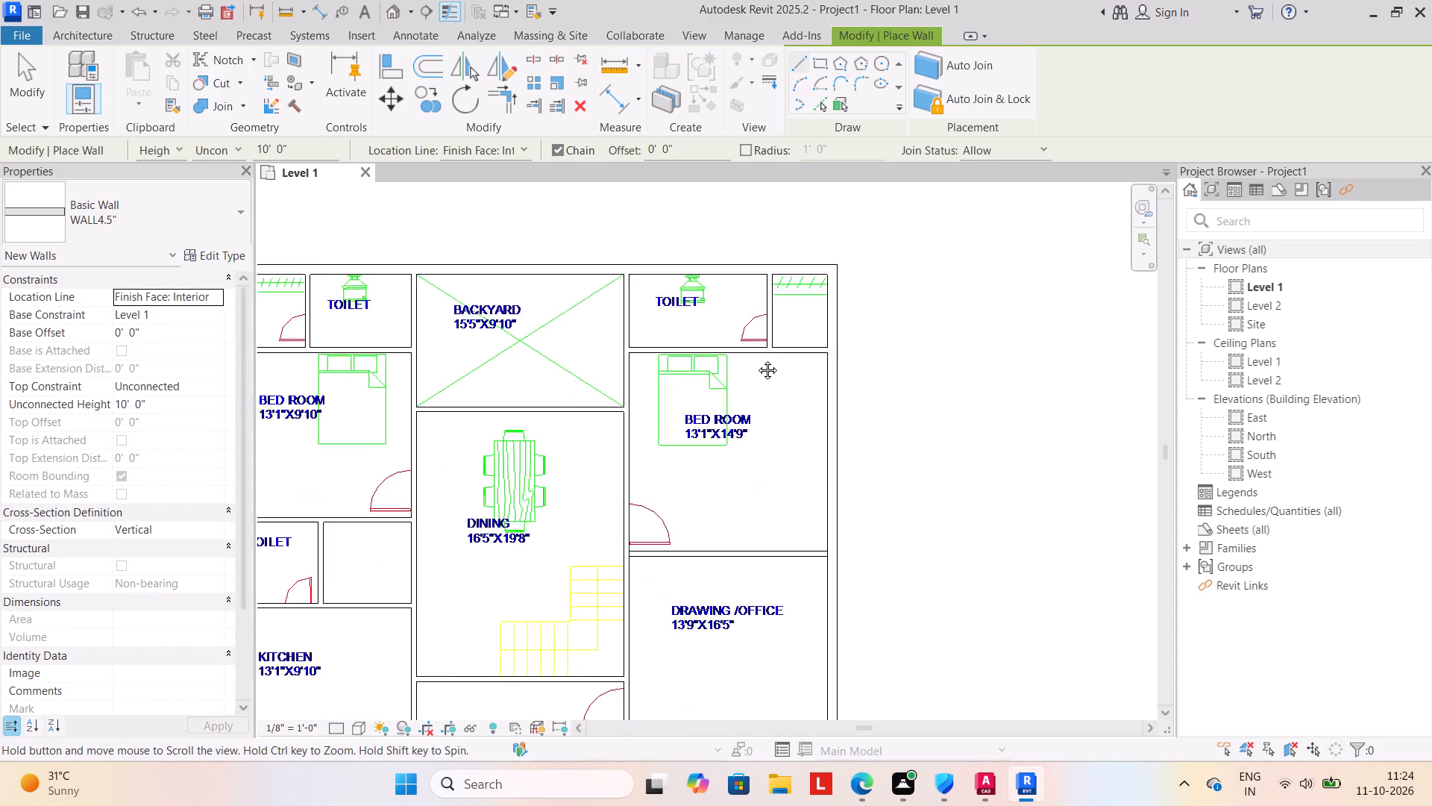
middle_click_drag(756, 359, 756, 358)
scroll(666, 506, "up", 4)
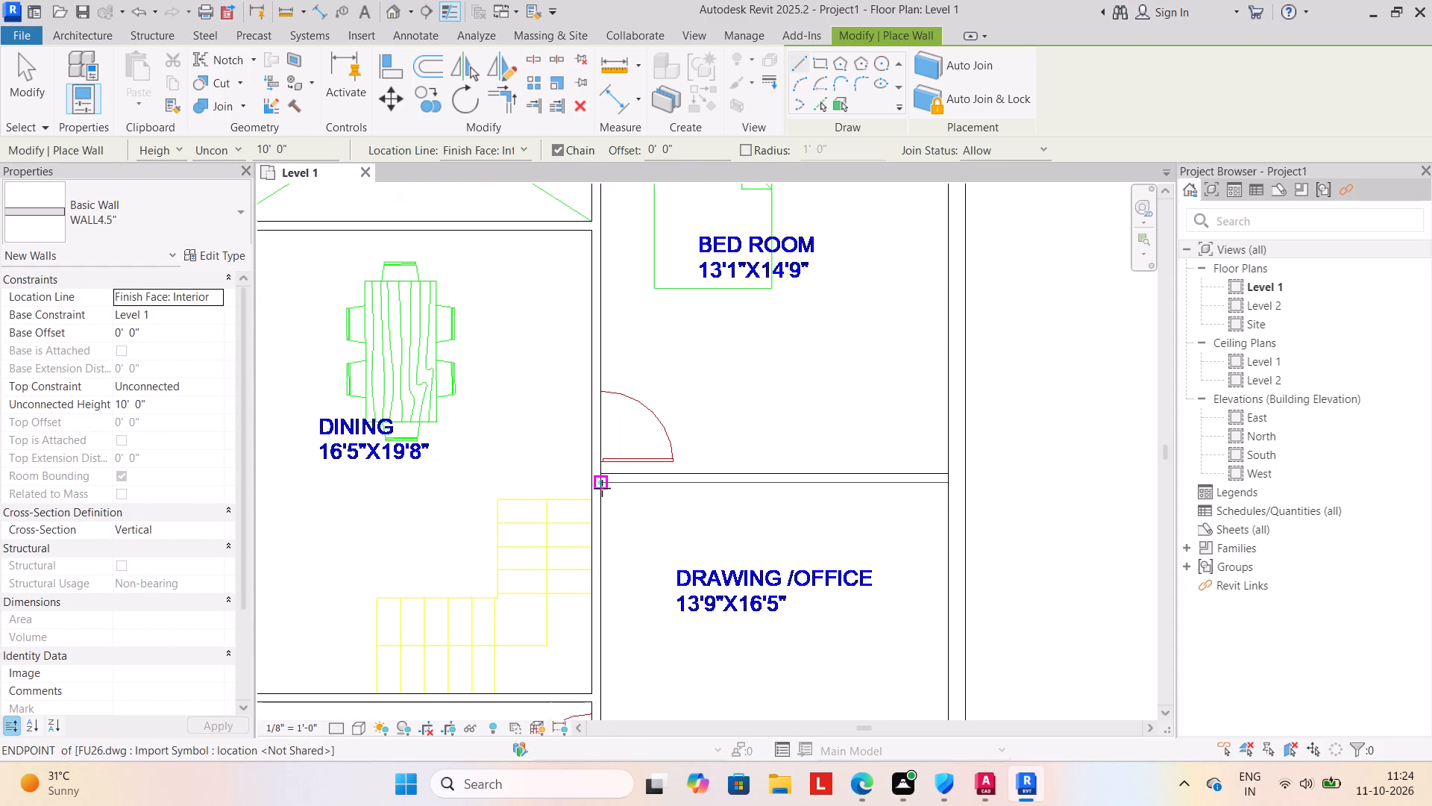
left_click(602, 488)
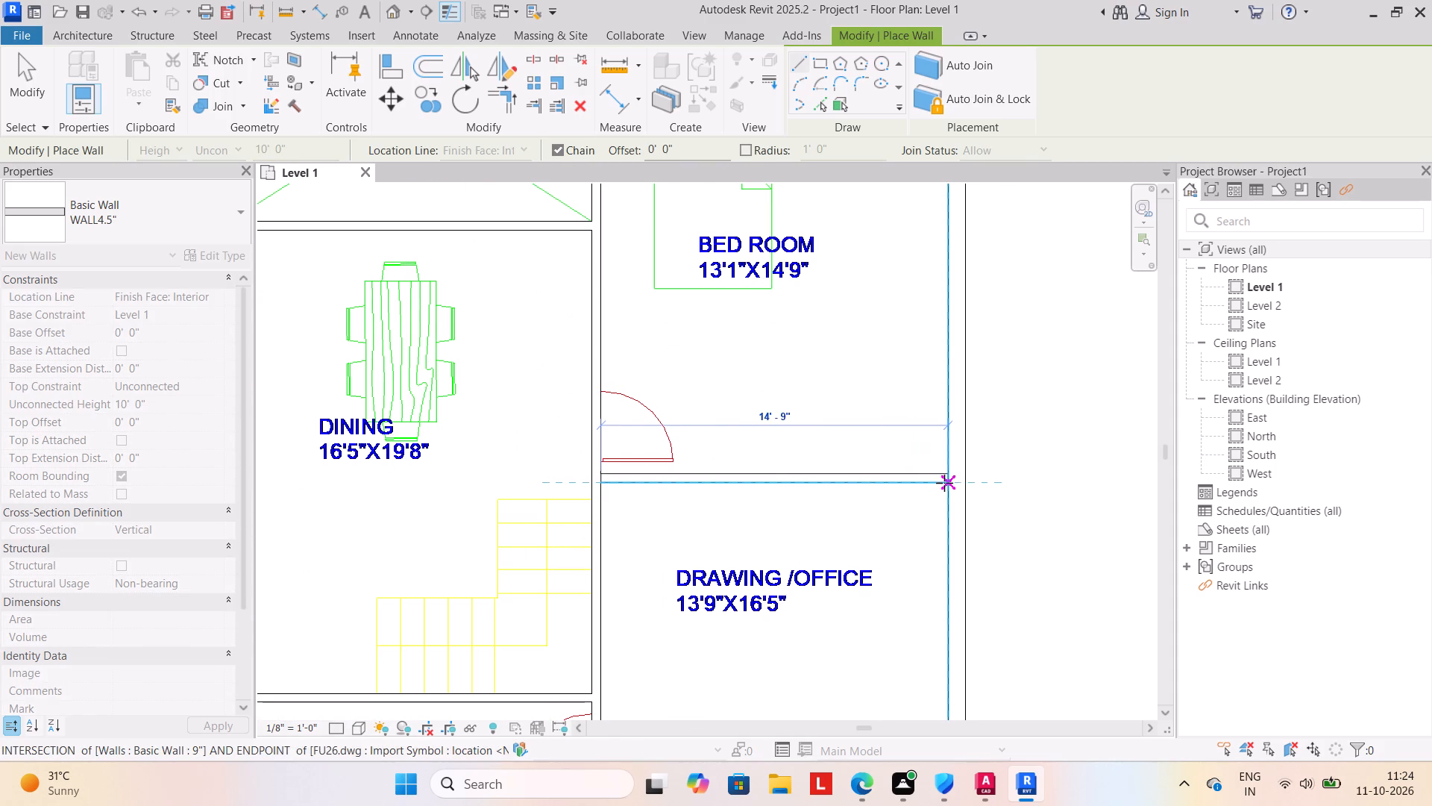
left_click(944, 483)
key("Escape")
Draw a WALL4.5" wall between the drawing/office room and the parking, from the long interior wall to the east 9" wall.
scroll(741, 575, "down", 6)
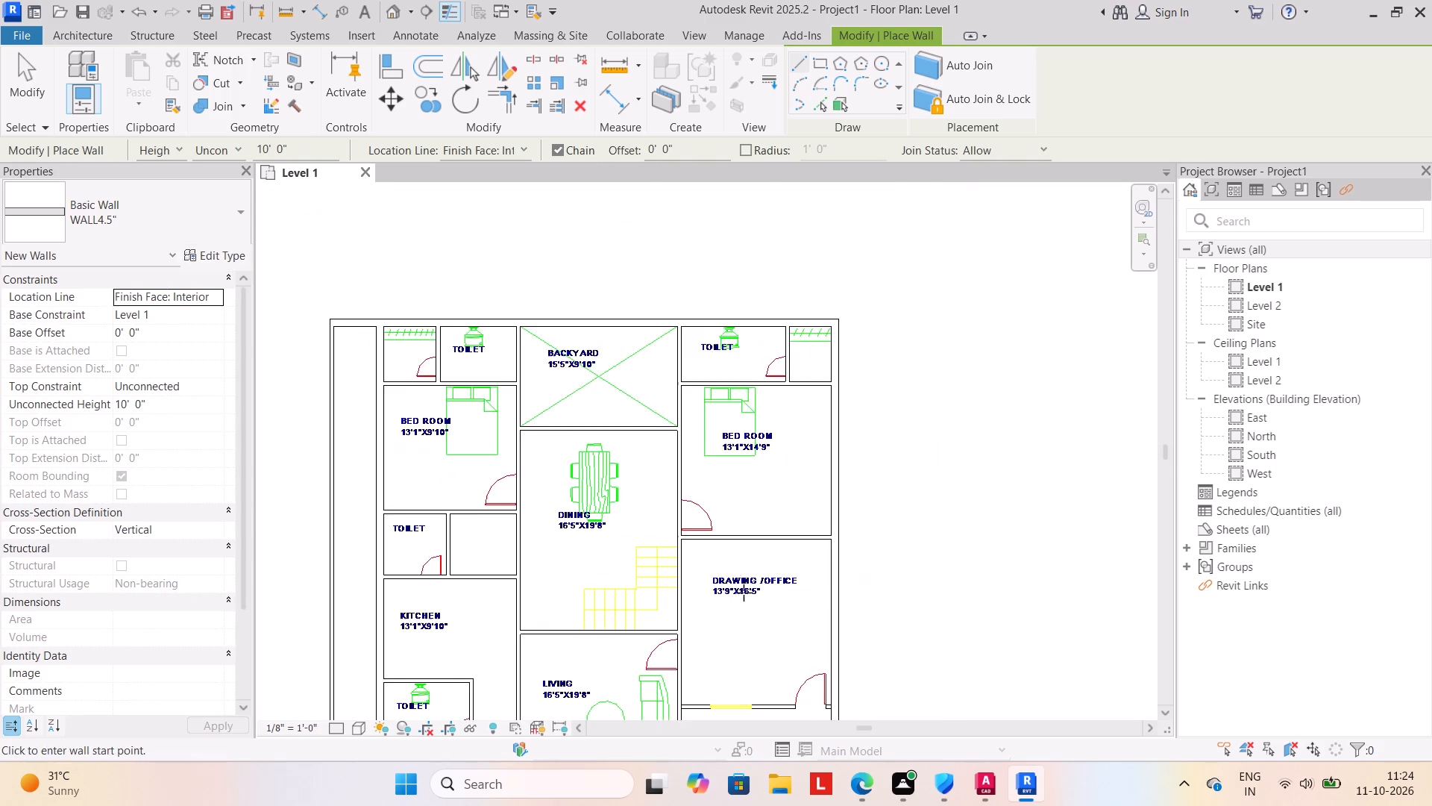
middle_click_drag(745, 593, 756, 334)
scroll(696, 463, "up", 4)
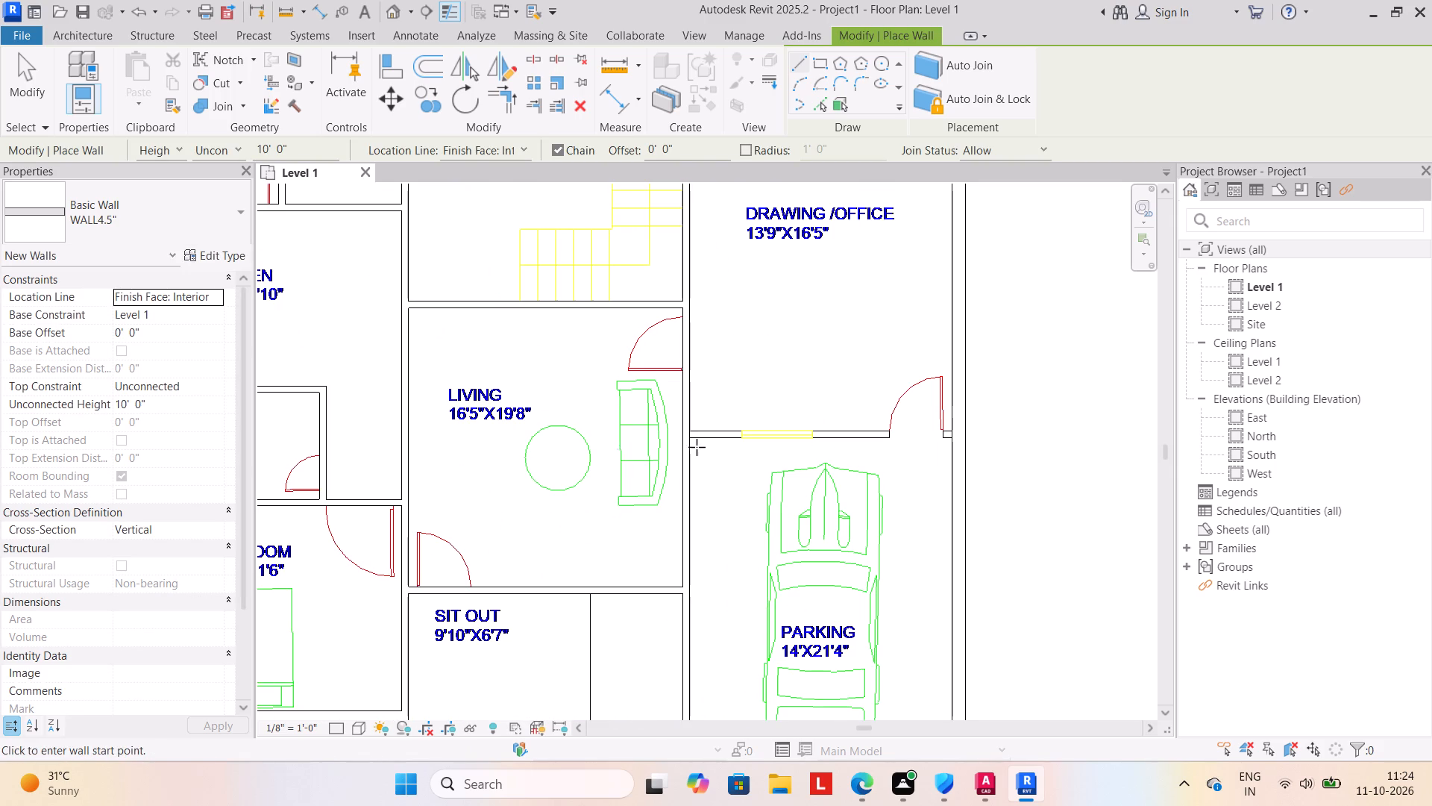
left_click(688, 440)
key("Escape")
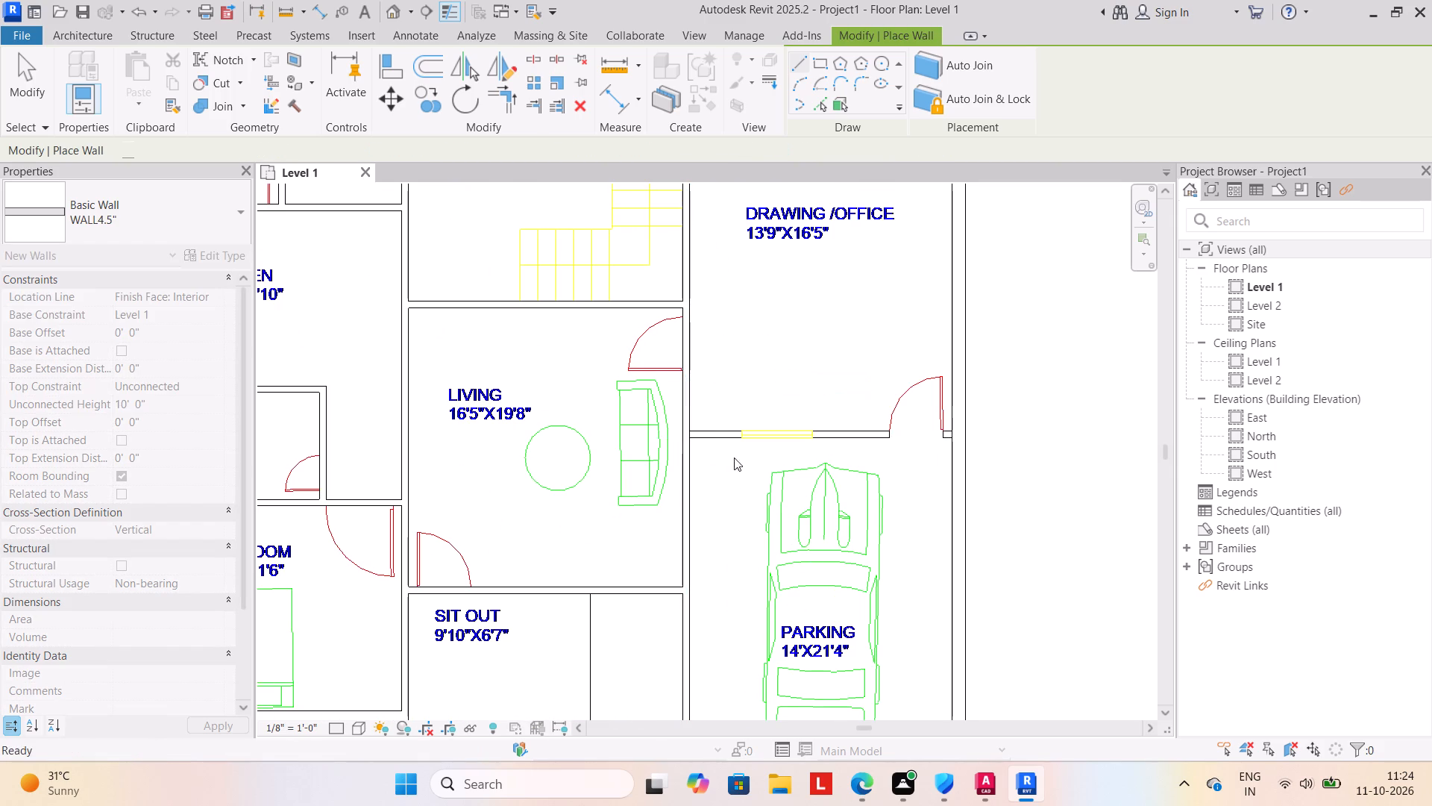
scroll(715, 439, "up", 4)
left_click(676, 439)
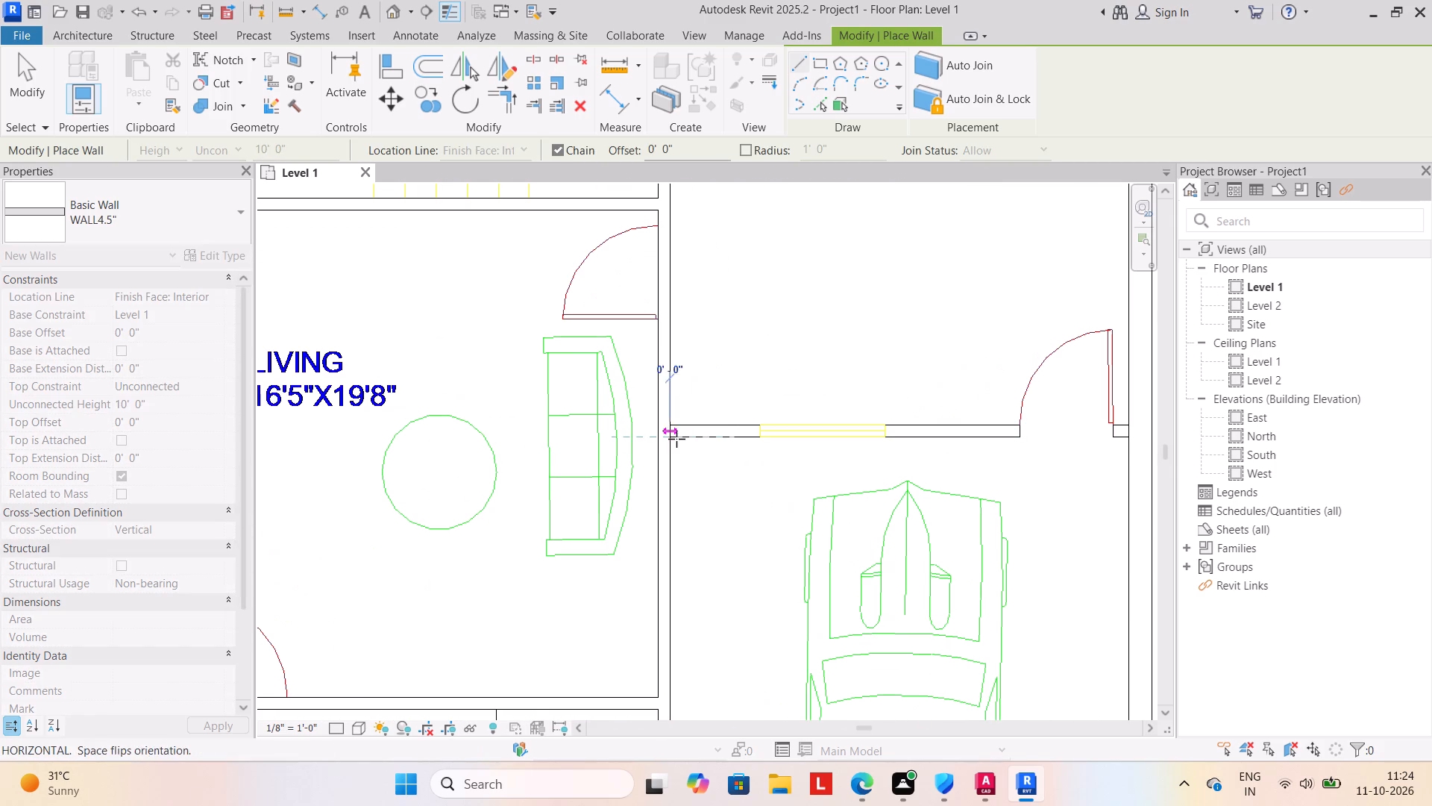
scroll(1061, 439, "down", 2)
middle_click_drag(1058, 439, 940, 434)
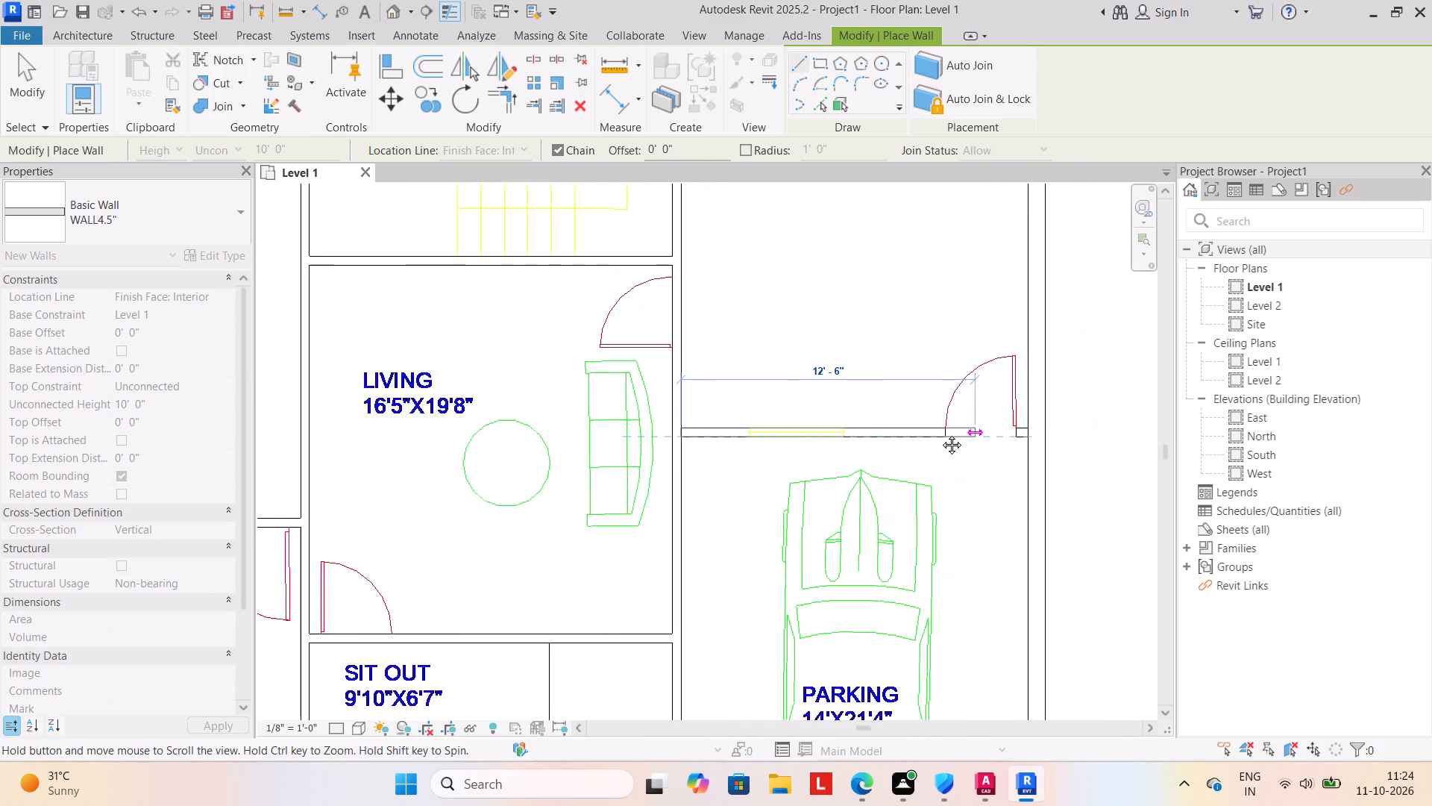
middle_click_drag(940, 434, 917, 431)
left_click(969, 435)
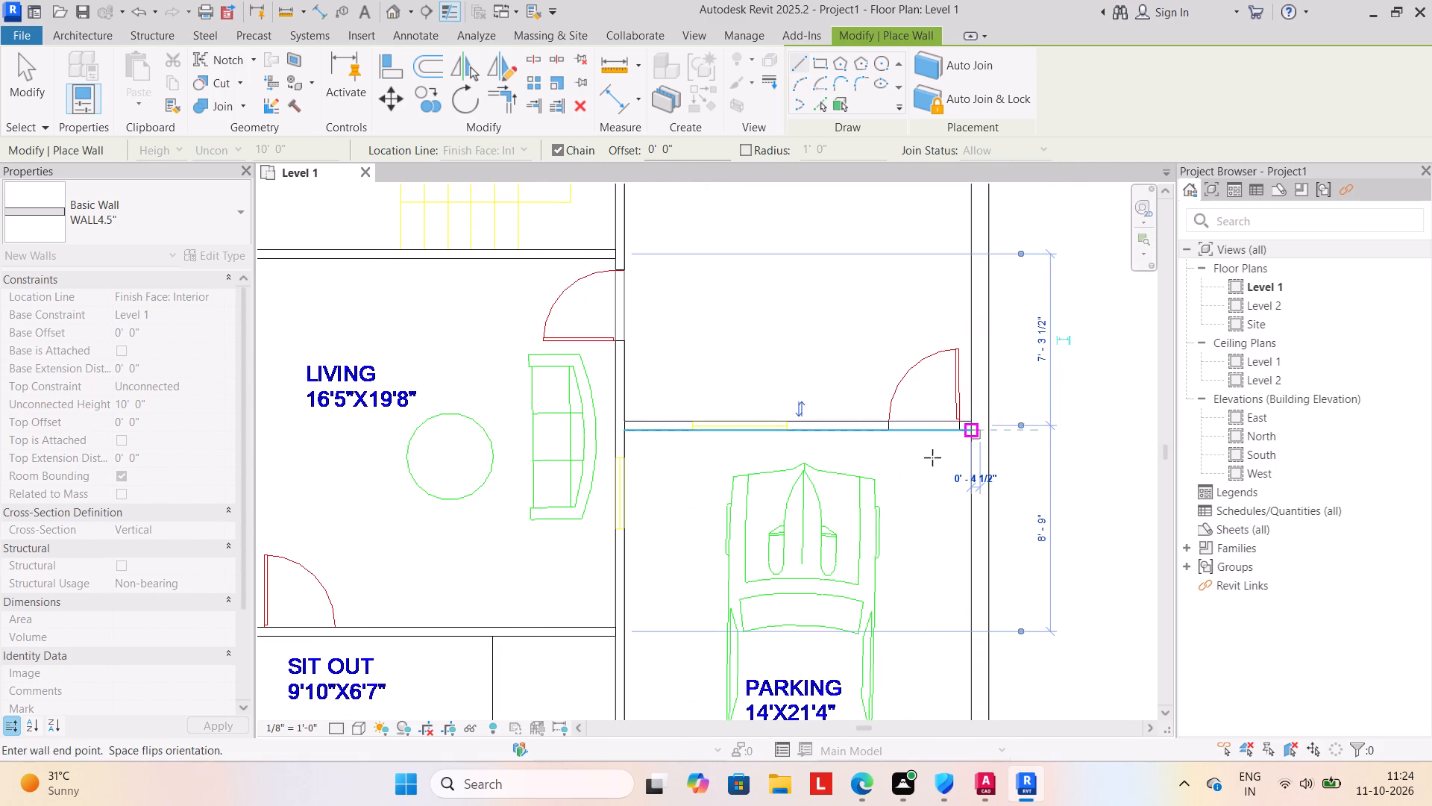
Open the default 3D view of the finished wall layout and set its visual style to Shaded.
key("Escape")
scroll(809, 549, "down", 12)
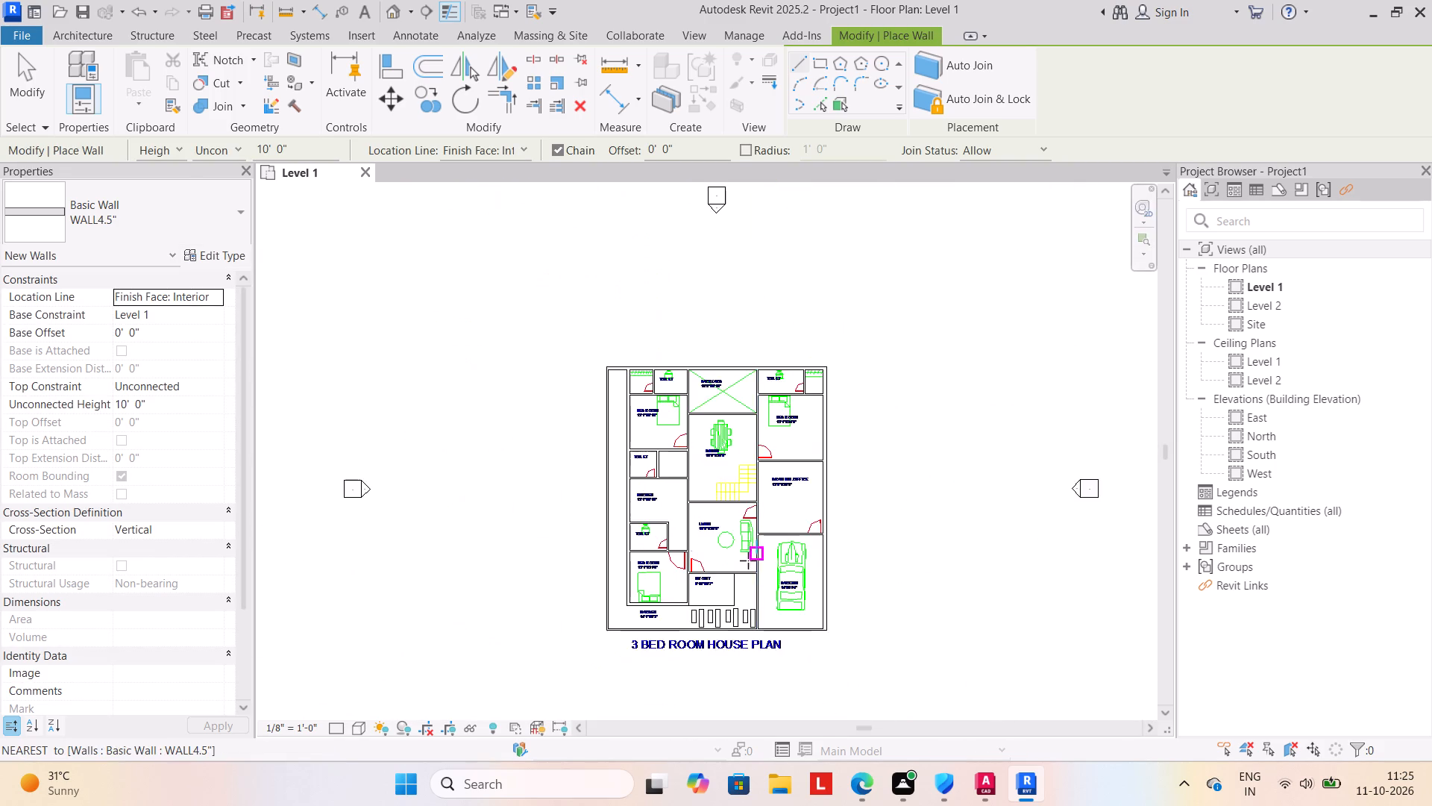
middle_click_drag(748, 560, 814, 488)
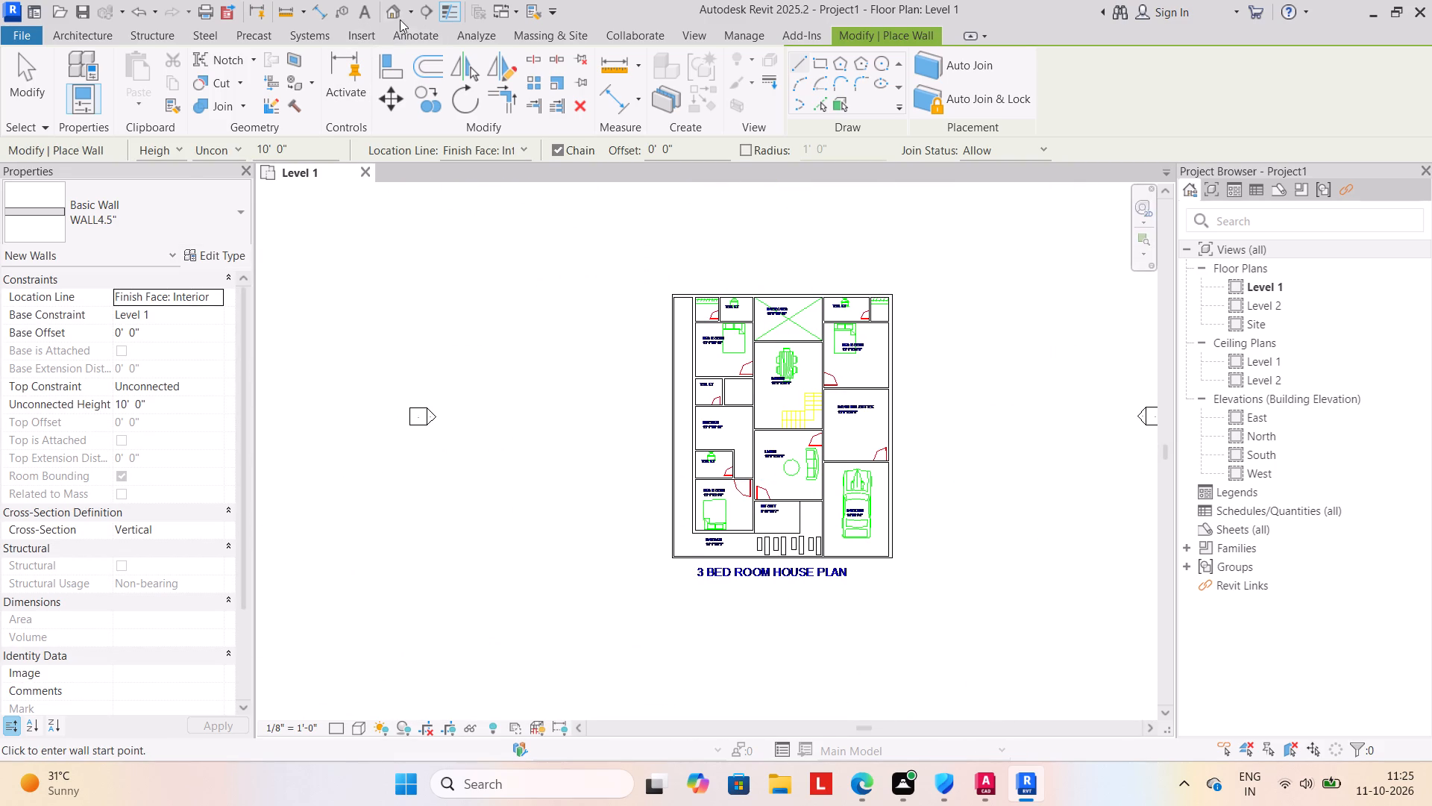
left_click(409, 9)
left_click(415, 33)
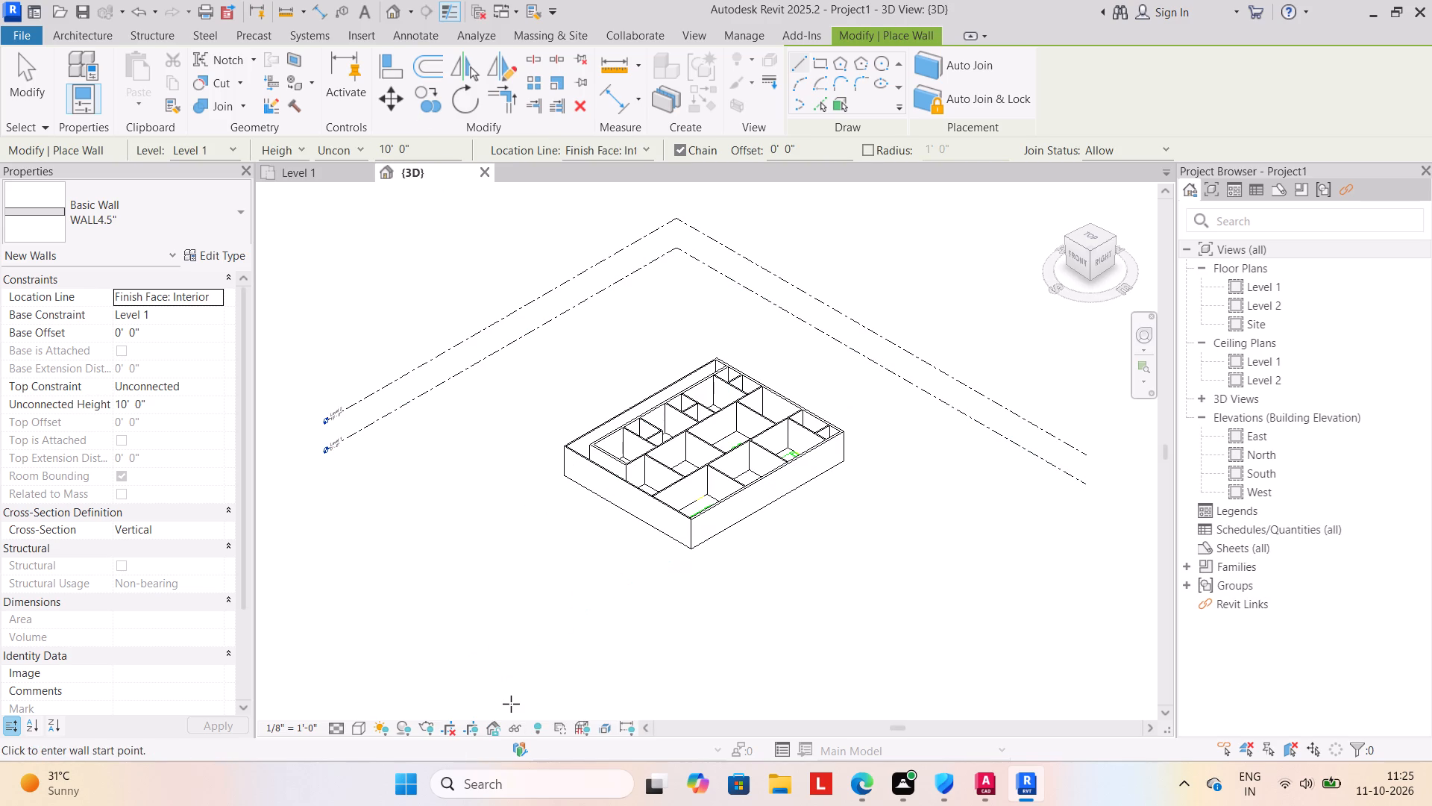
left_click(357, 731)
left_click(430, 655)
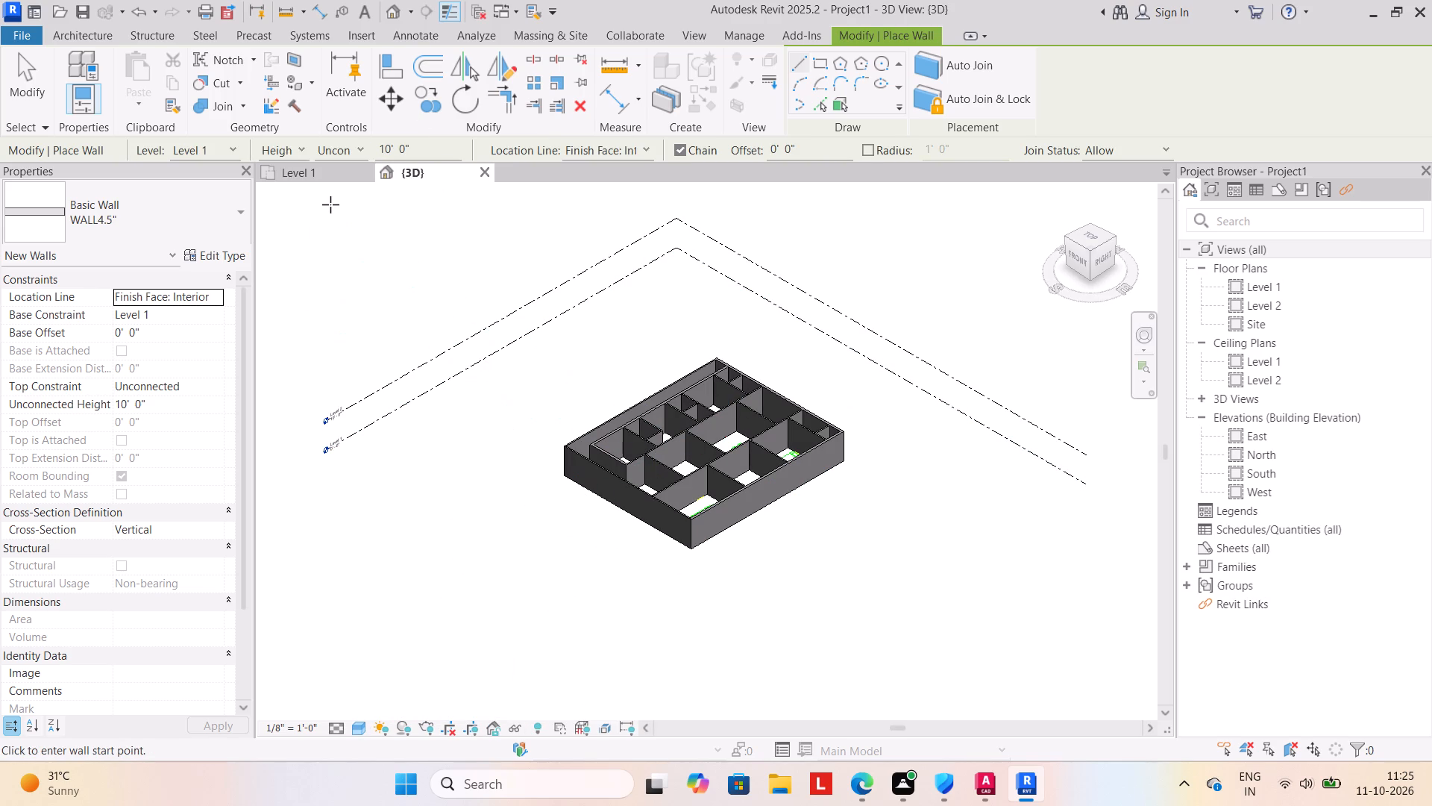
key("Escape")
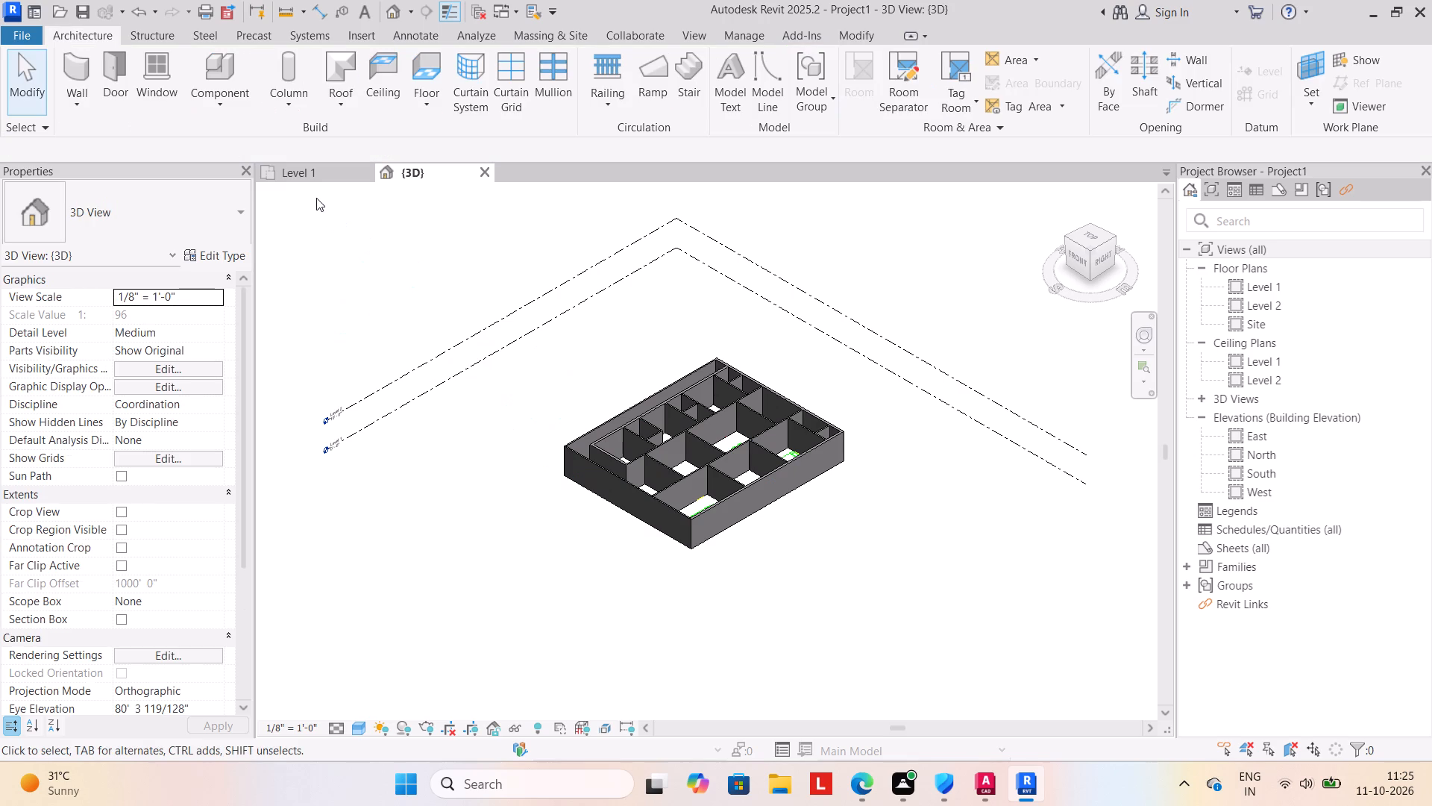
Return to the Level 1 floor plan and examine the drawn walls room by room against the CAD plan.
left_click(324, 163)
left_click(310, 173)
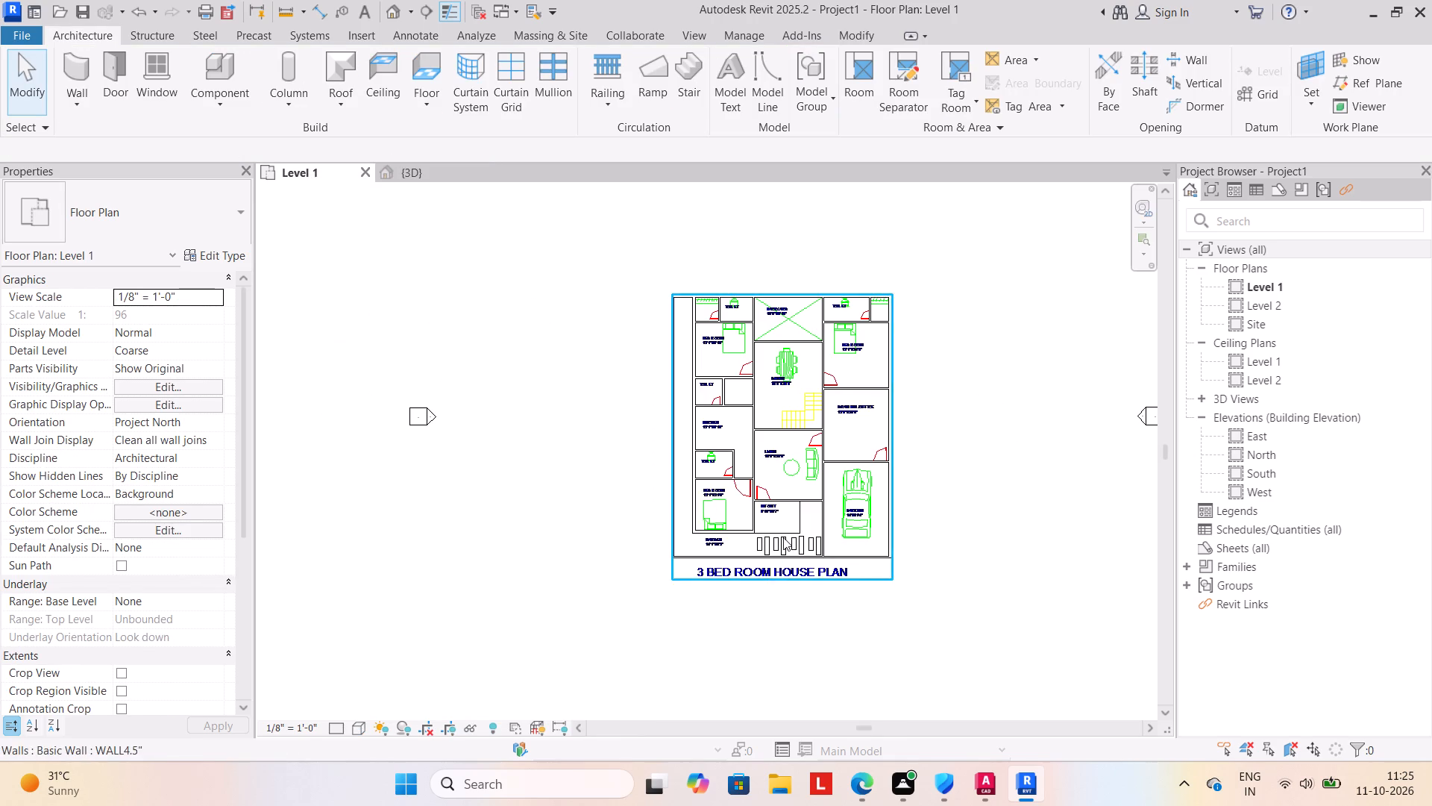
scroll(810, 584, "up", 4)
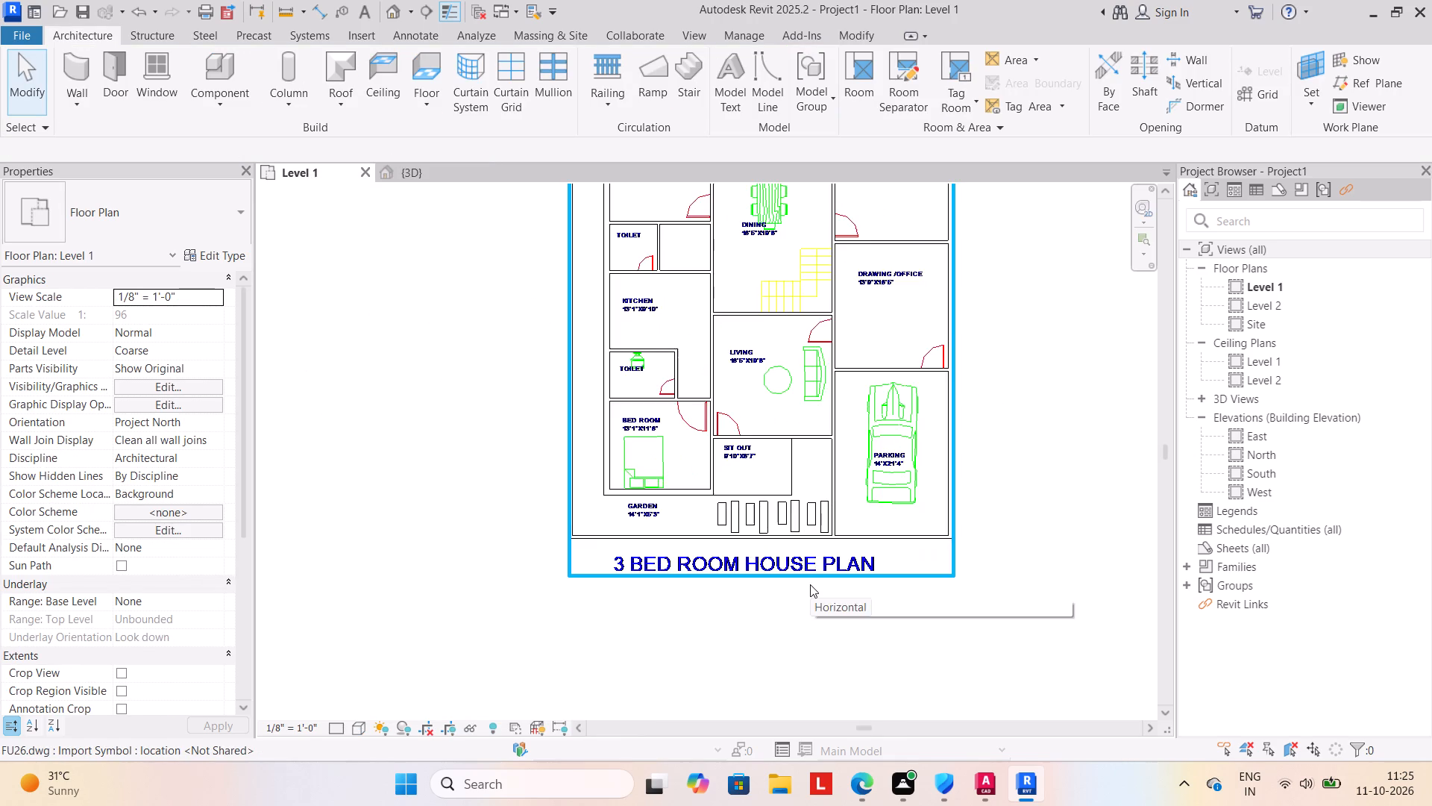
scroll(810, 586, "down", 4)
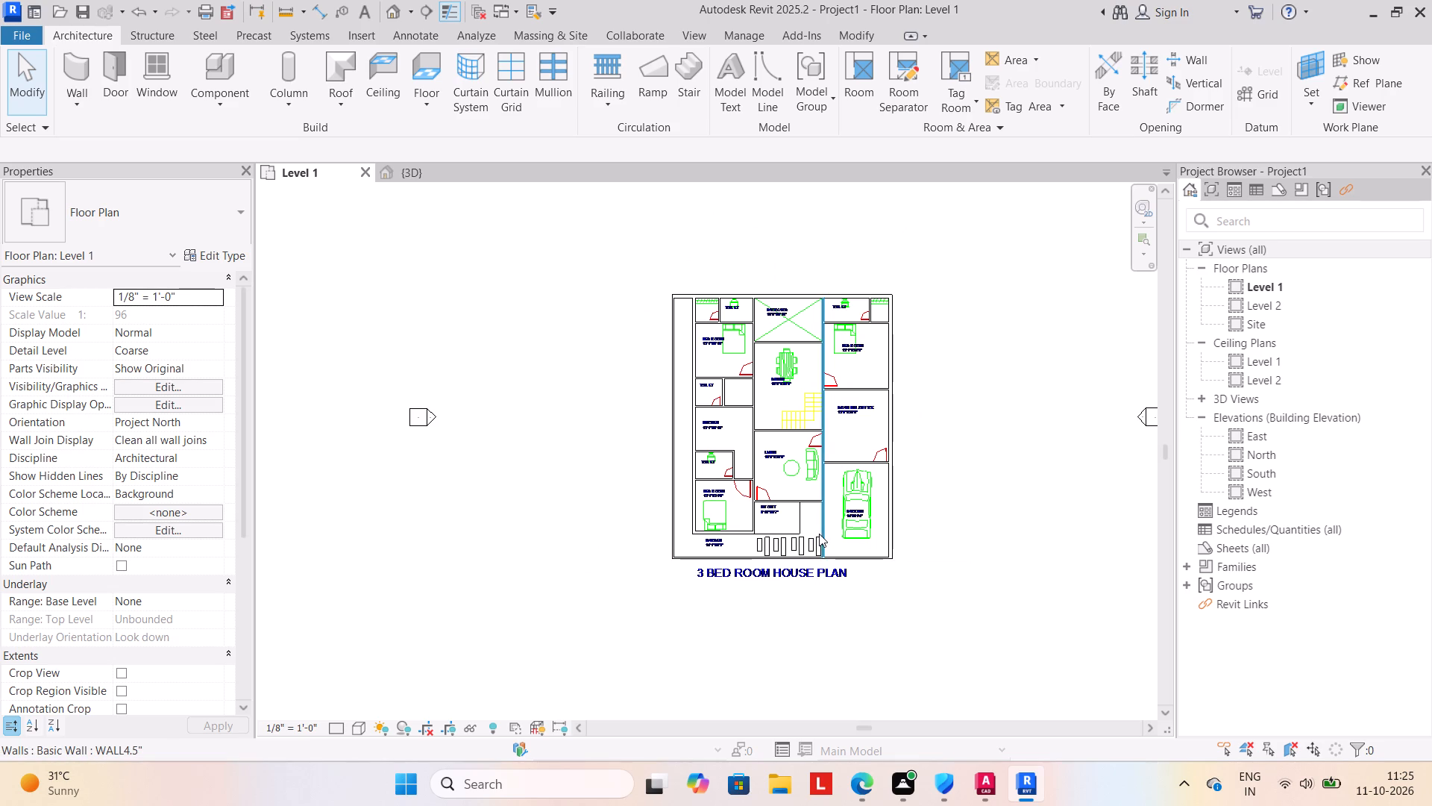
scroll(819, 534, "down", 1)
scroll(785, 319, "up", 3)
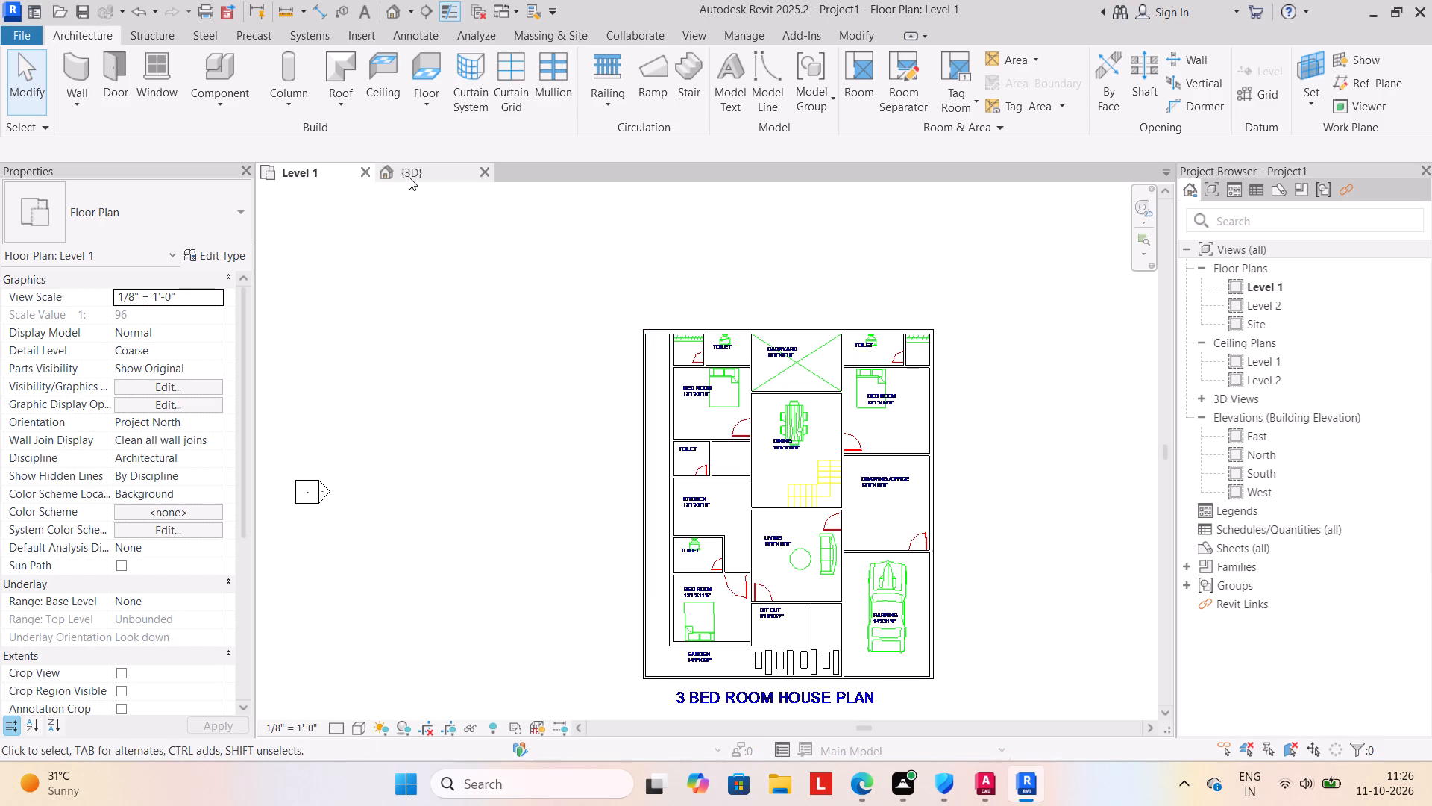
scroll(760, 516, "down", 2)
middle_click_drag(760, 512, 742, 419)
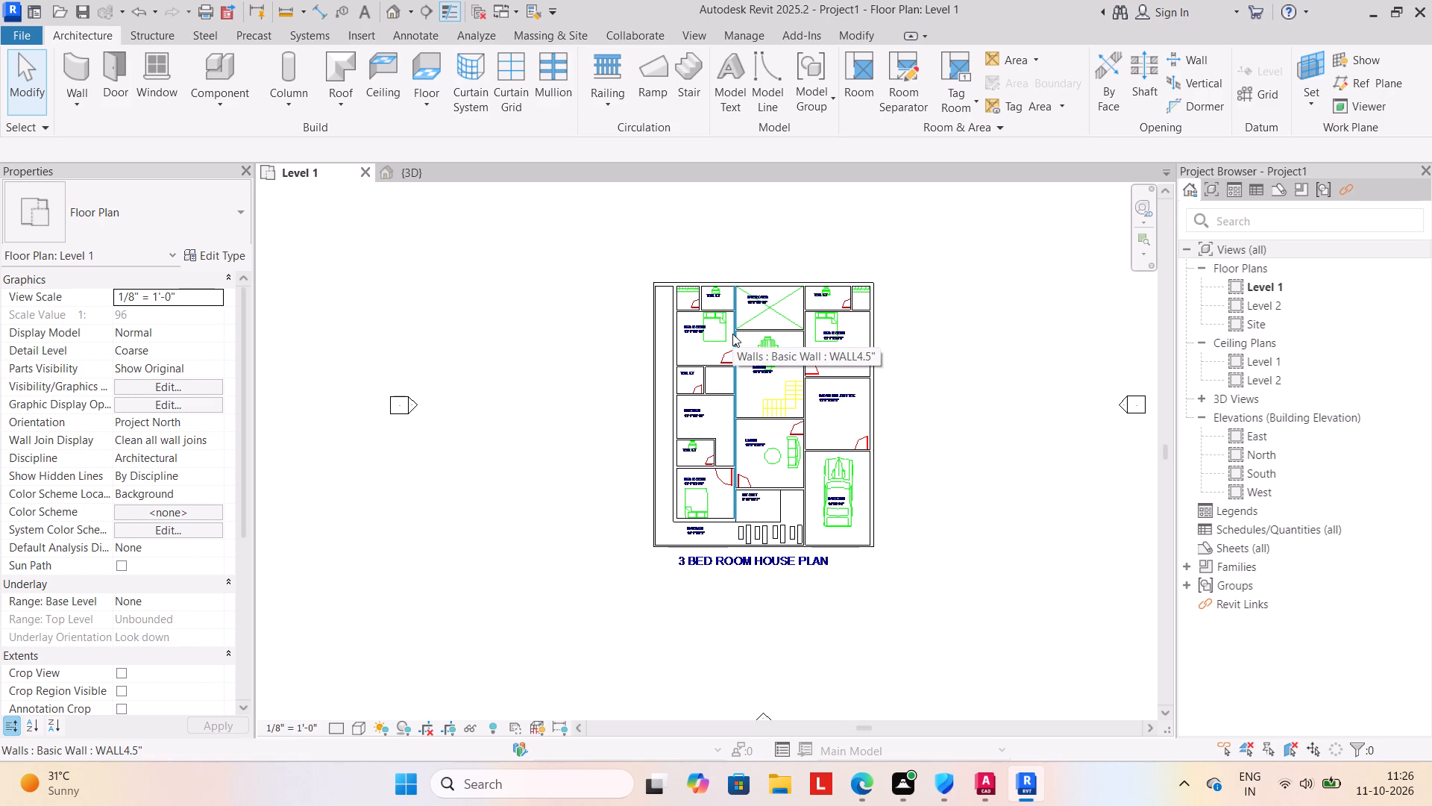
scroll(762, 287, "up", 4)
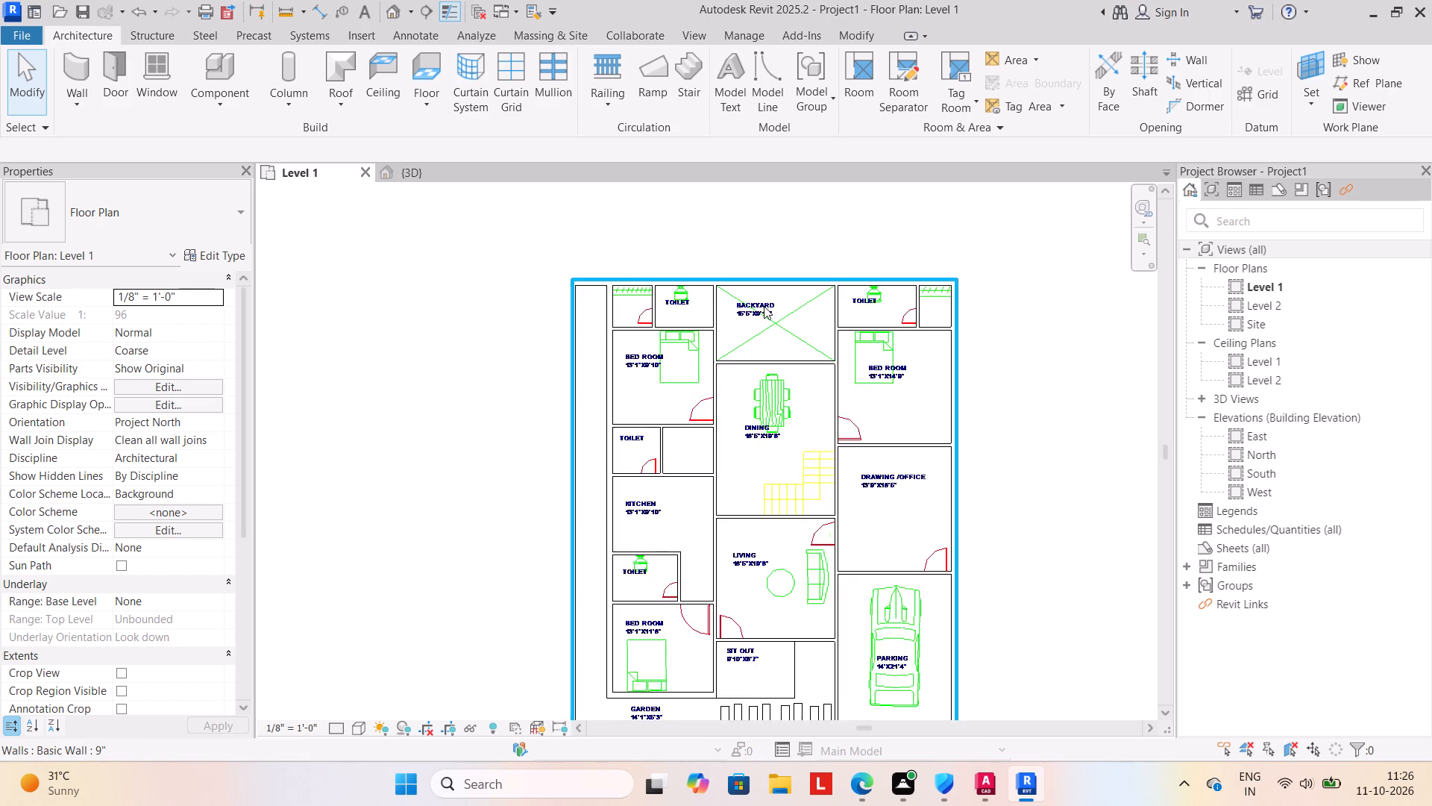
scroll(764, 306, "up", 2)
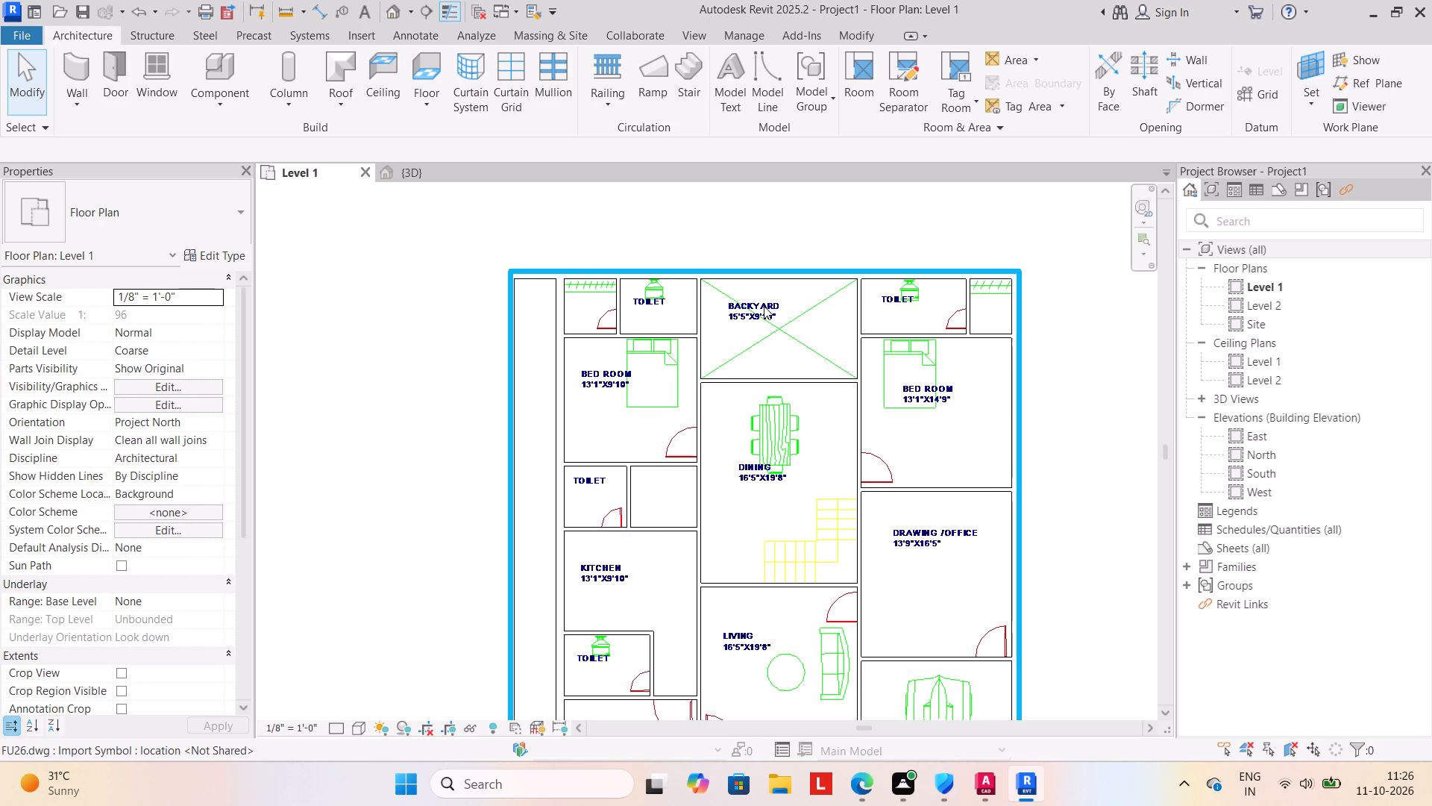
scroll(764, 306, "up", 1)
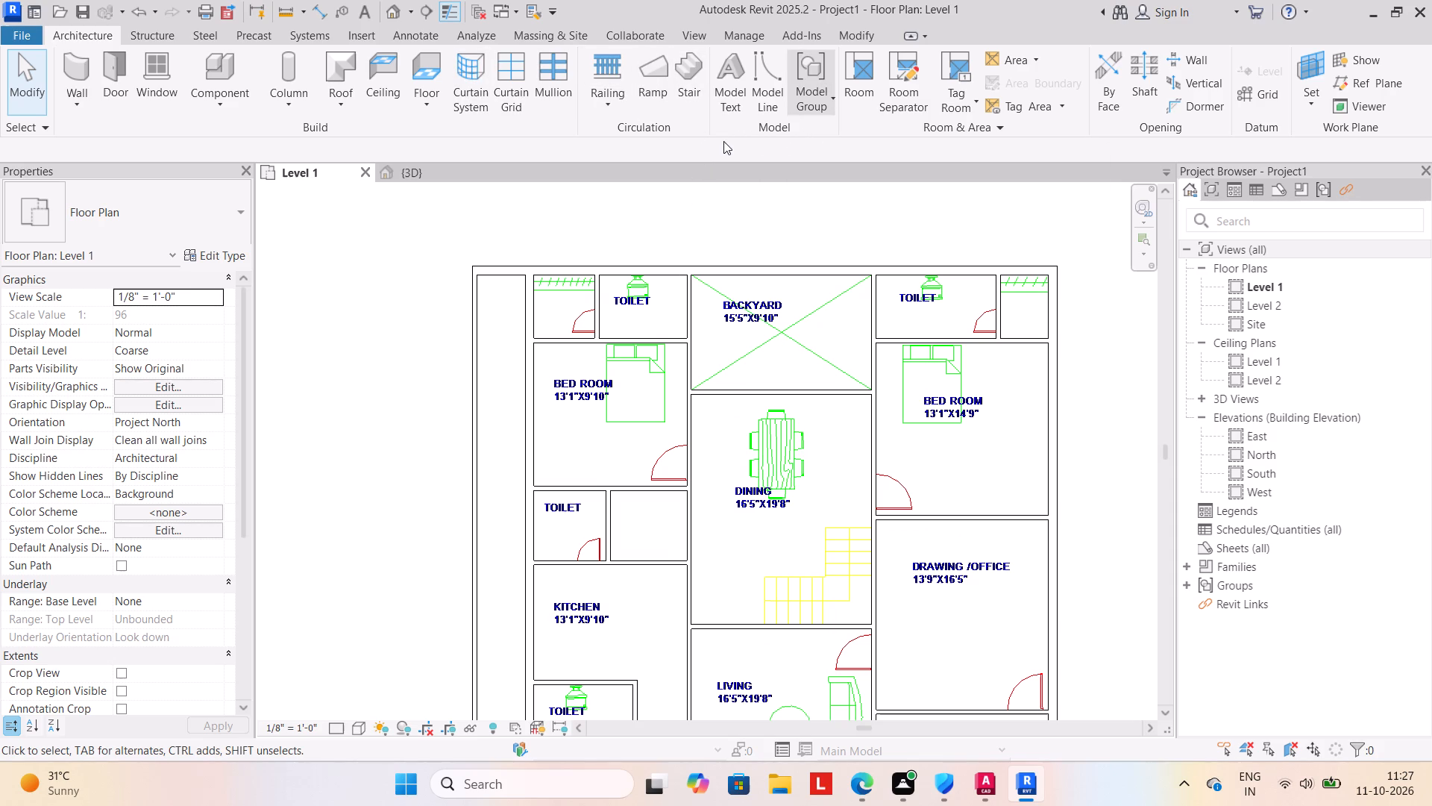
scroll(810, 334, "down", 3)
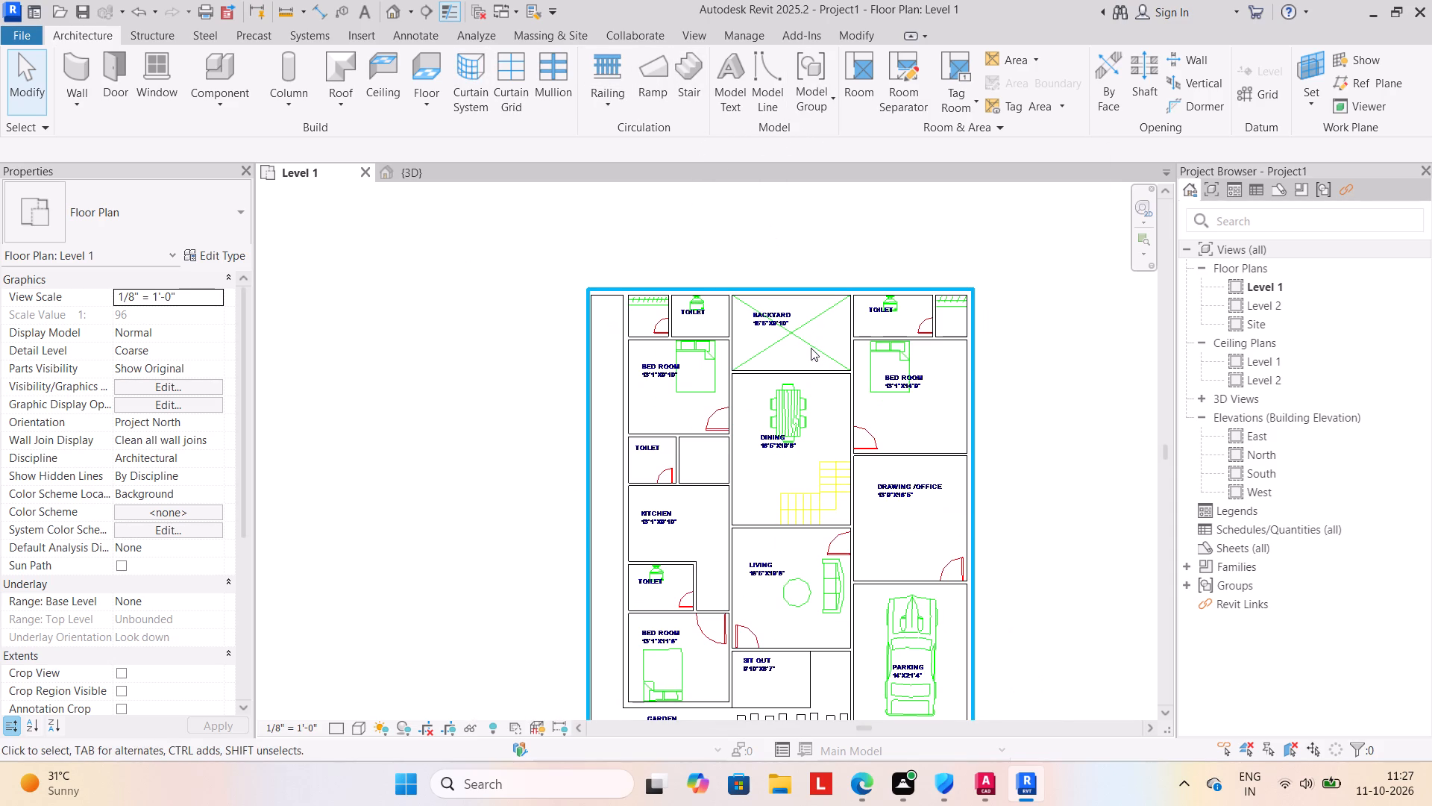
middle_click_drag(804, 329, 790, 246)
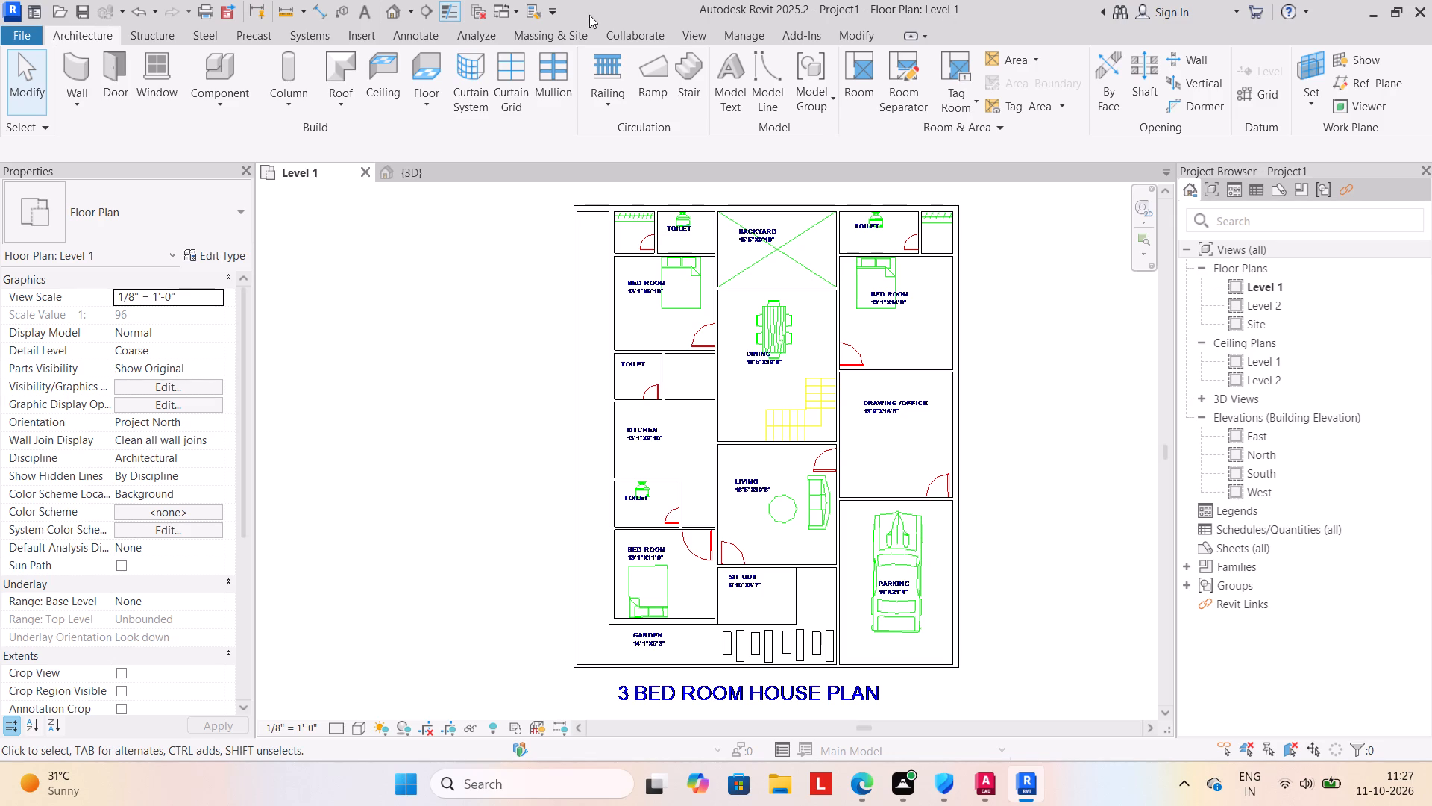
scroll(735, 593, "up", 4)
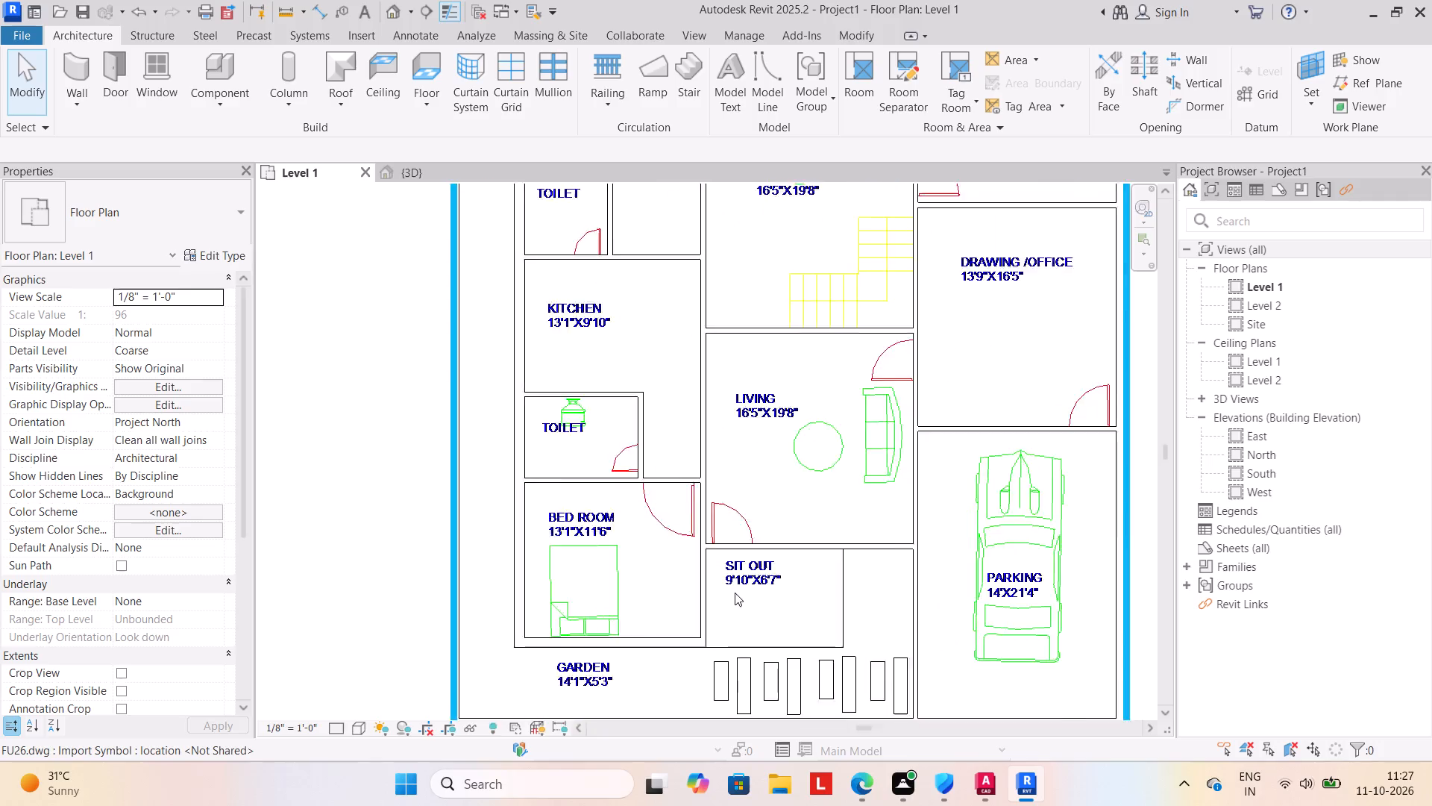
scroll(735, 593, "up", 2)
scroll(733, 591, "down", 6)
scroll(733, 583, "up", 3)
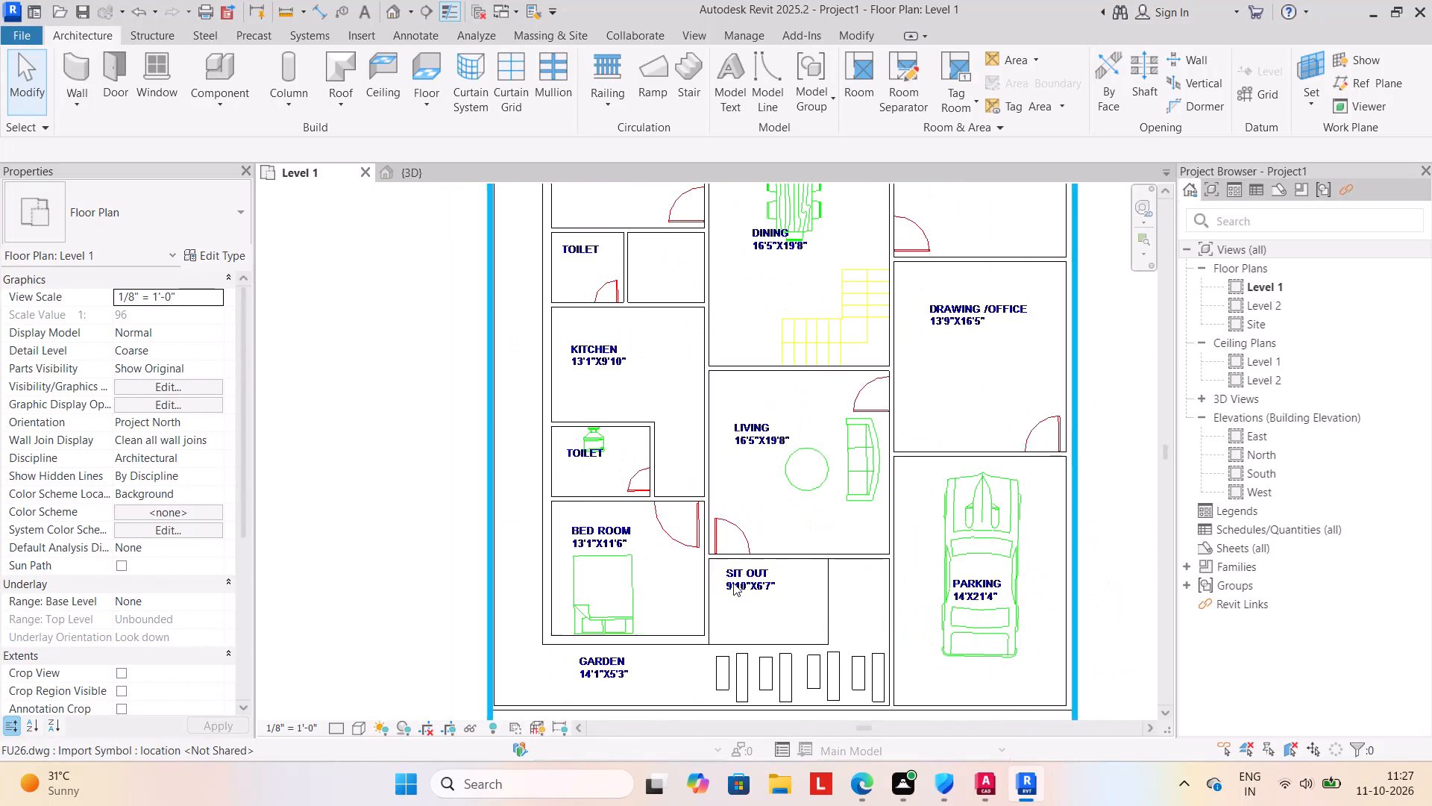
scroll(733, 583, "down", 1)
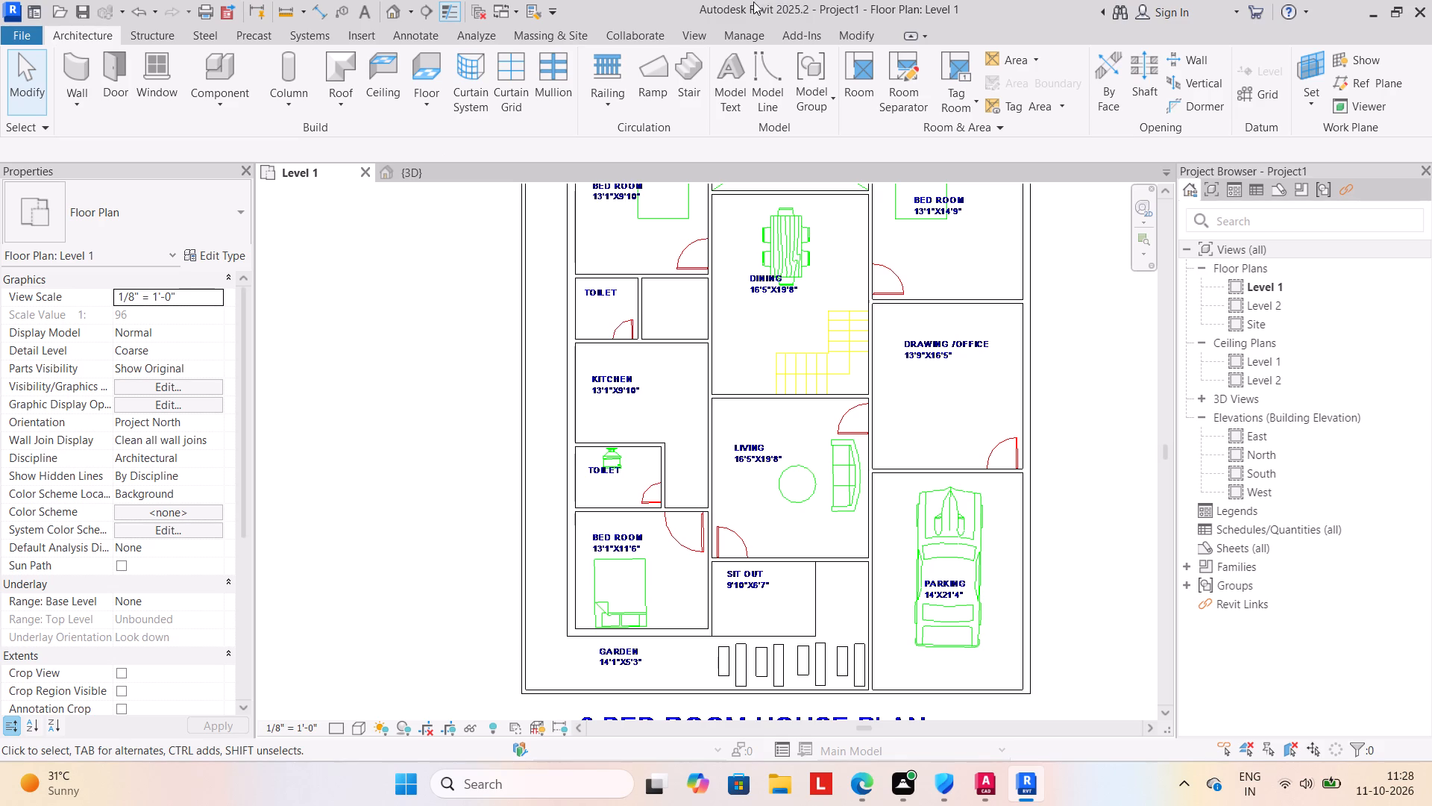
scroll(665, 272, "down", 6)
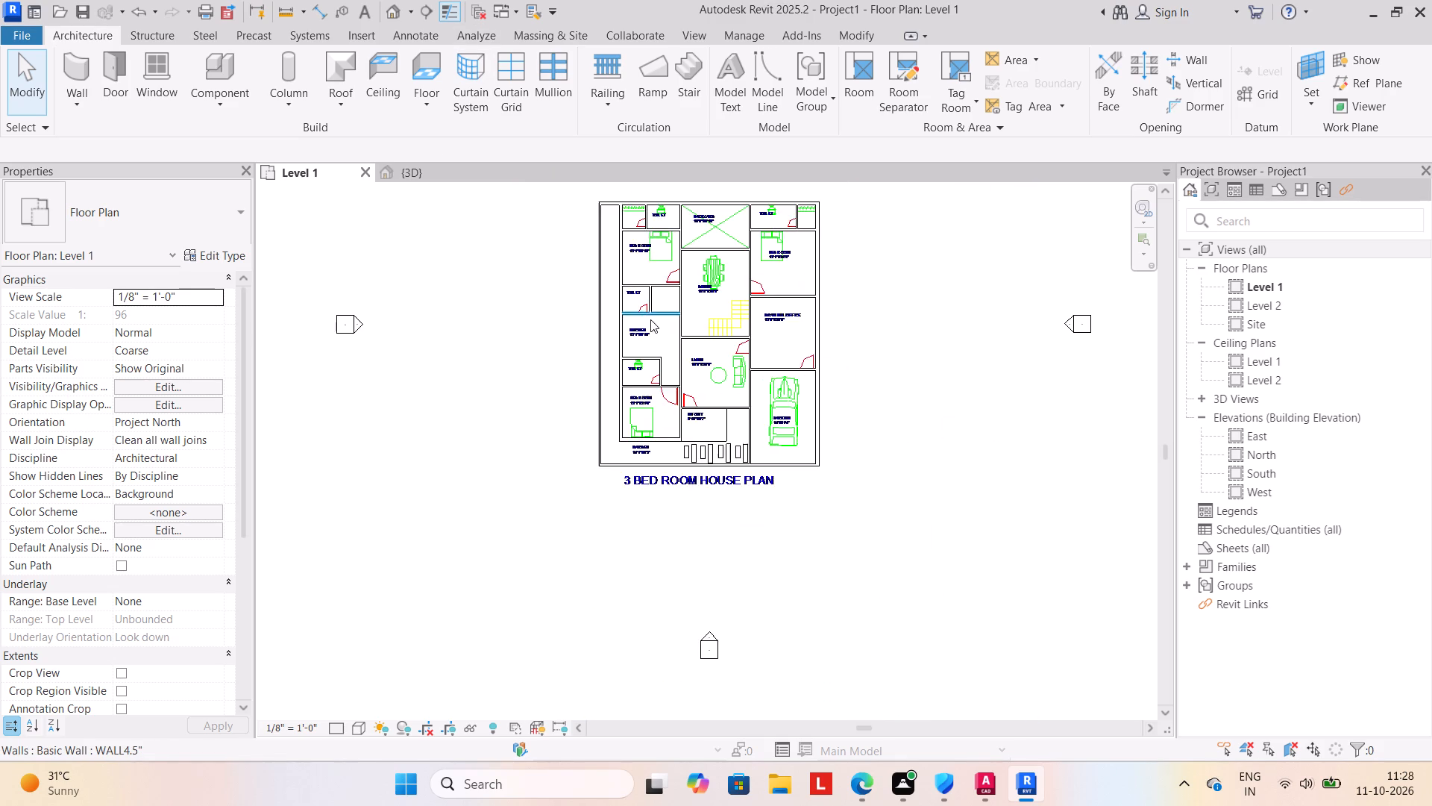
middle_click_drag(650, 320, 677, 396)
scroll(698, 540, "up", 6)
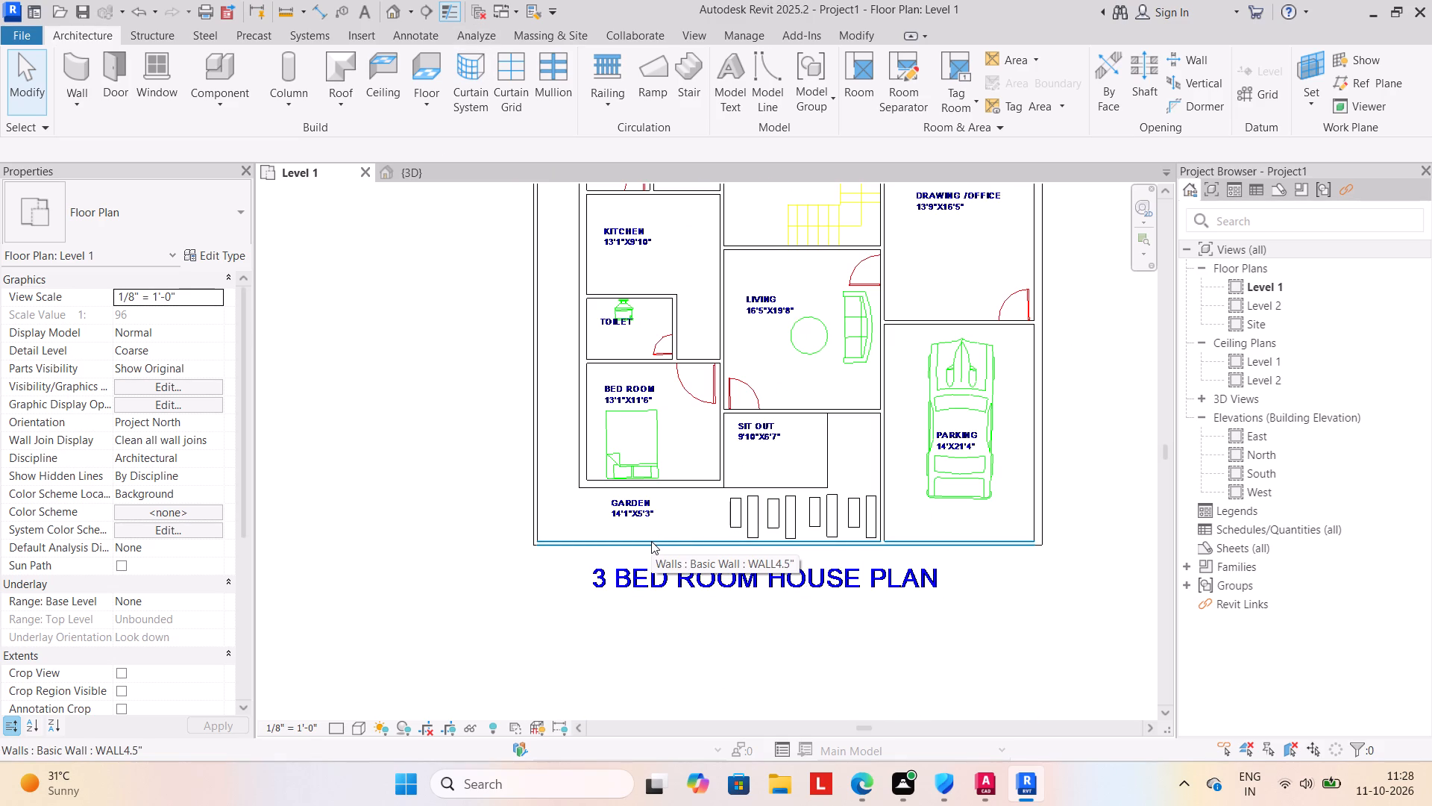
scroll(651, 484, "down", 3)
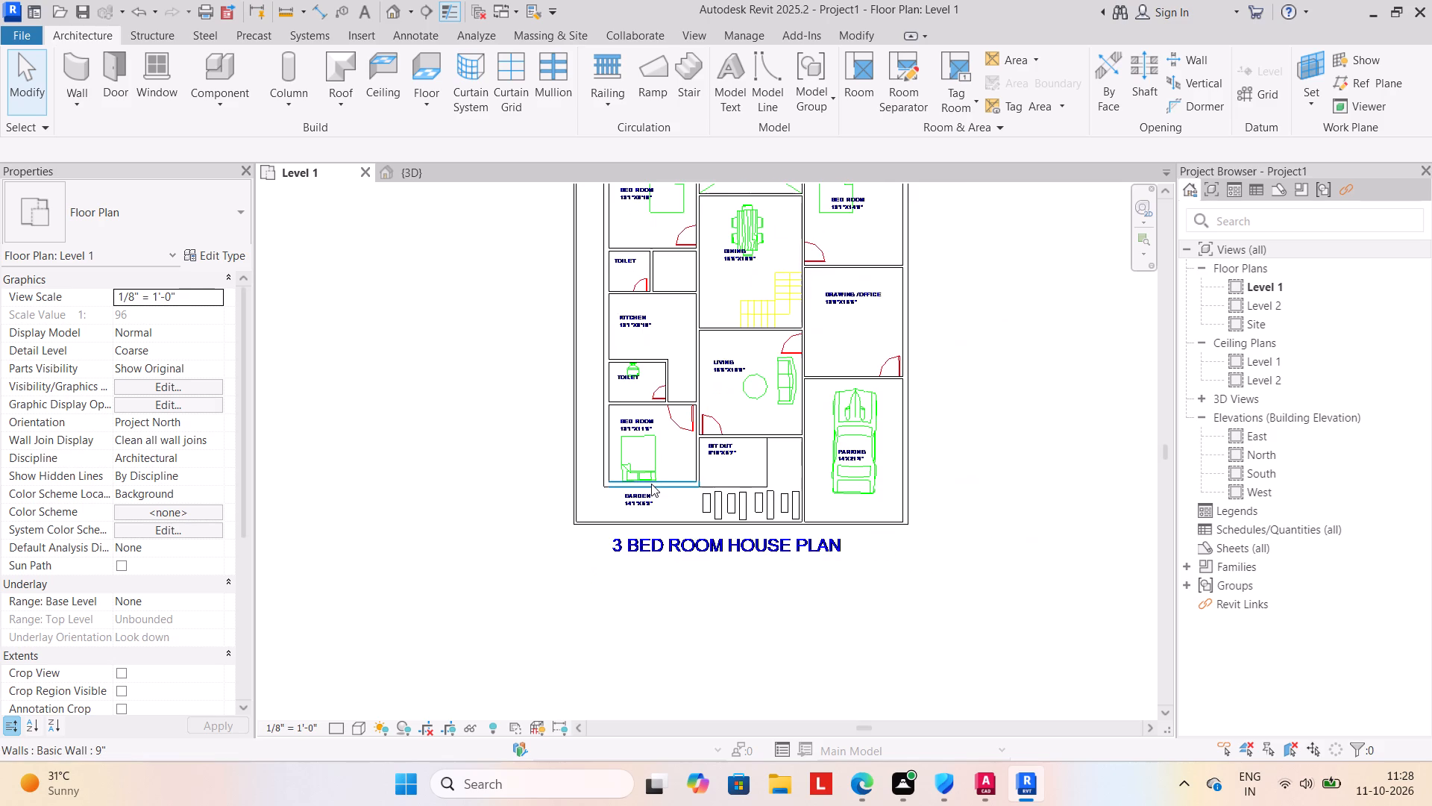
scroll(656, 489, "down", 2)
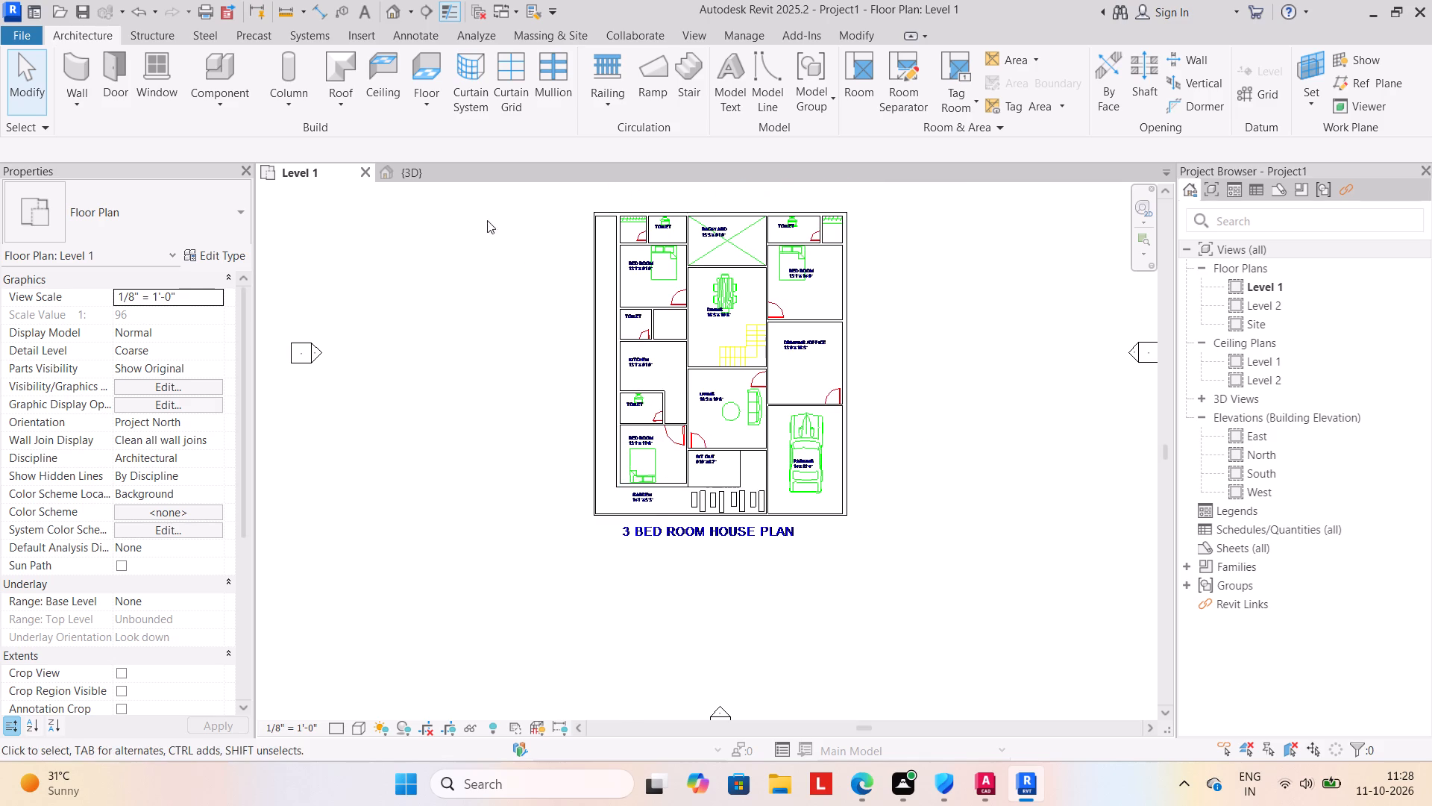
In the 3D view, set the unconnected height of the south boundary wall along the garden and parking to 5'.
left_click(415, 176)
middle_click_drag(633, 648, 670, 665, "shift")
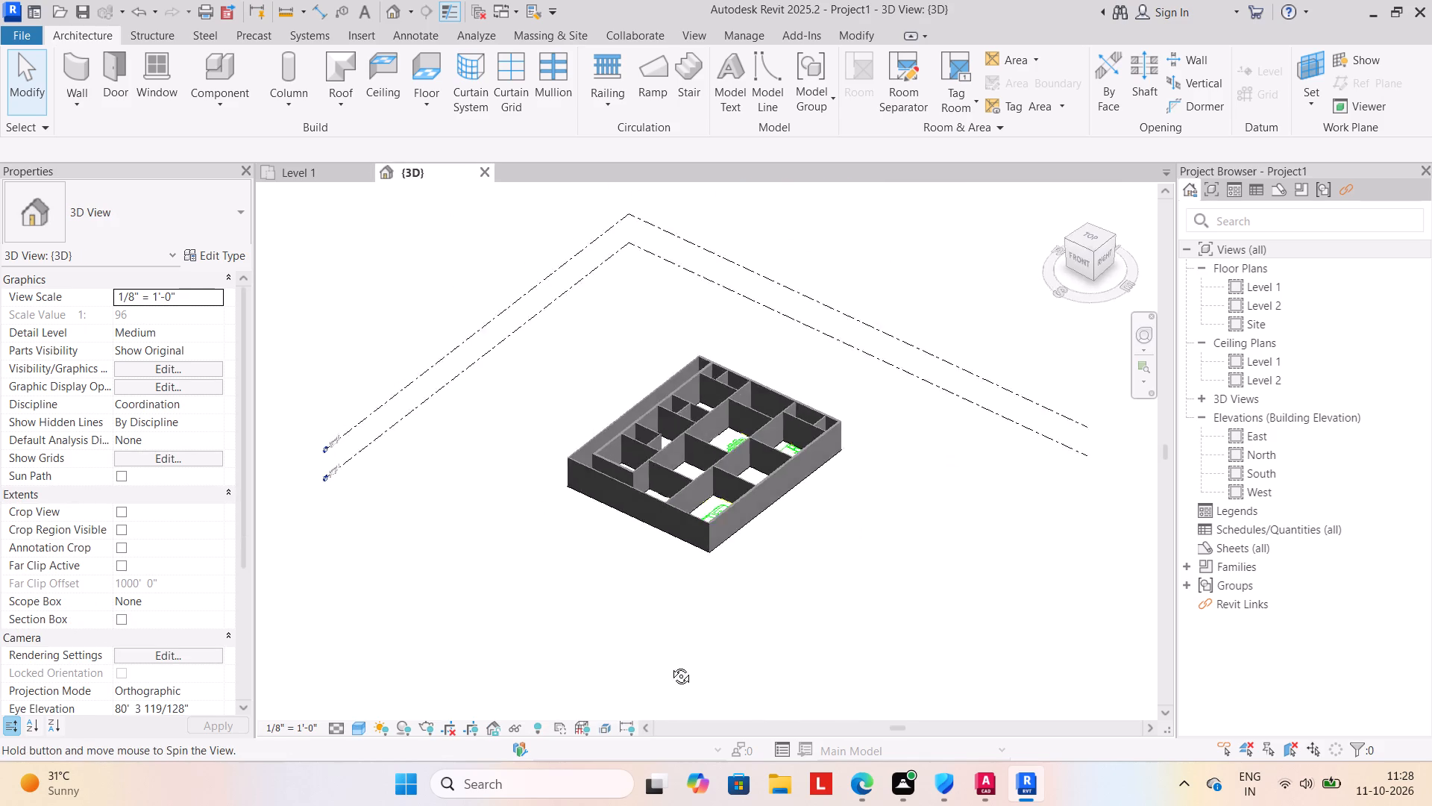
middle_click_drag(670, 665, 775, 703, "shift")
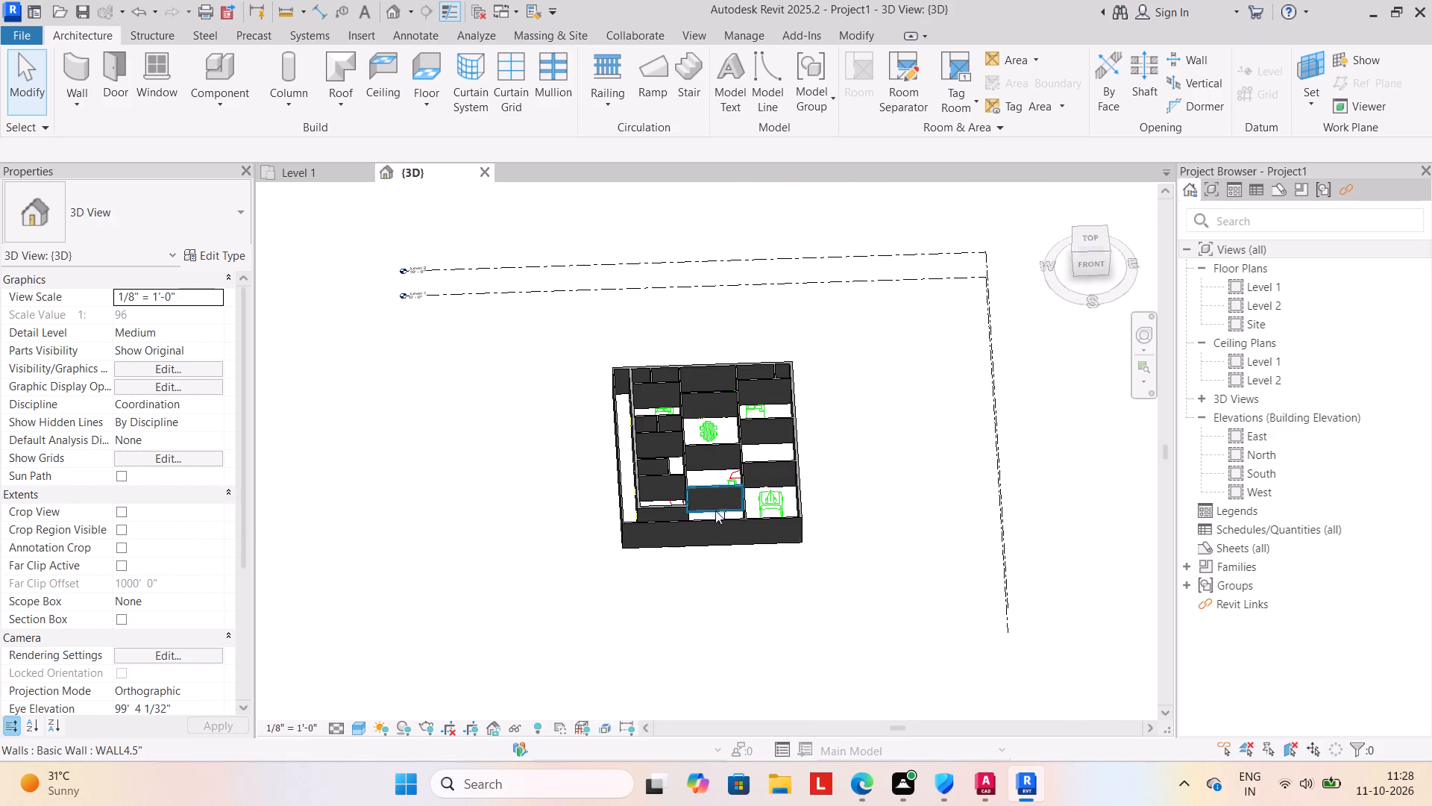
left_click(715, 520)
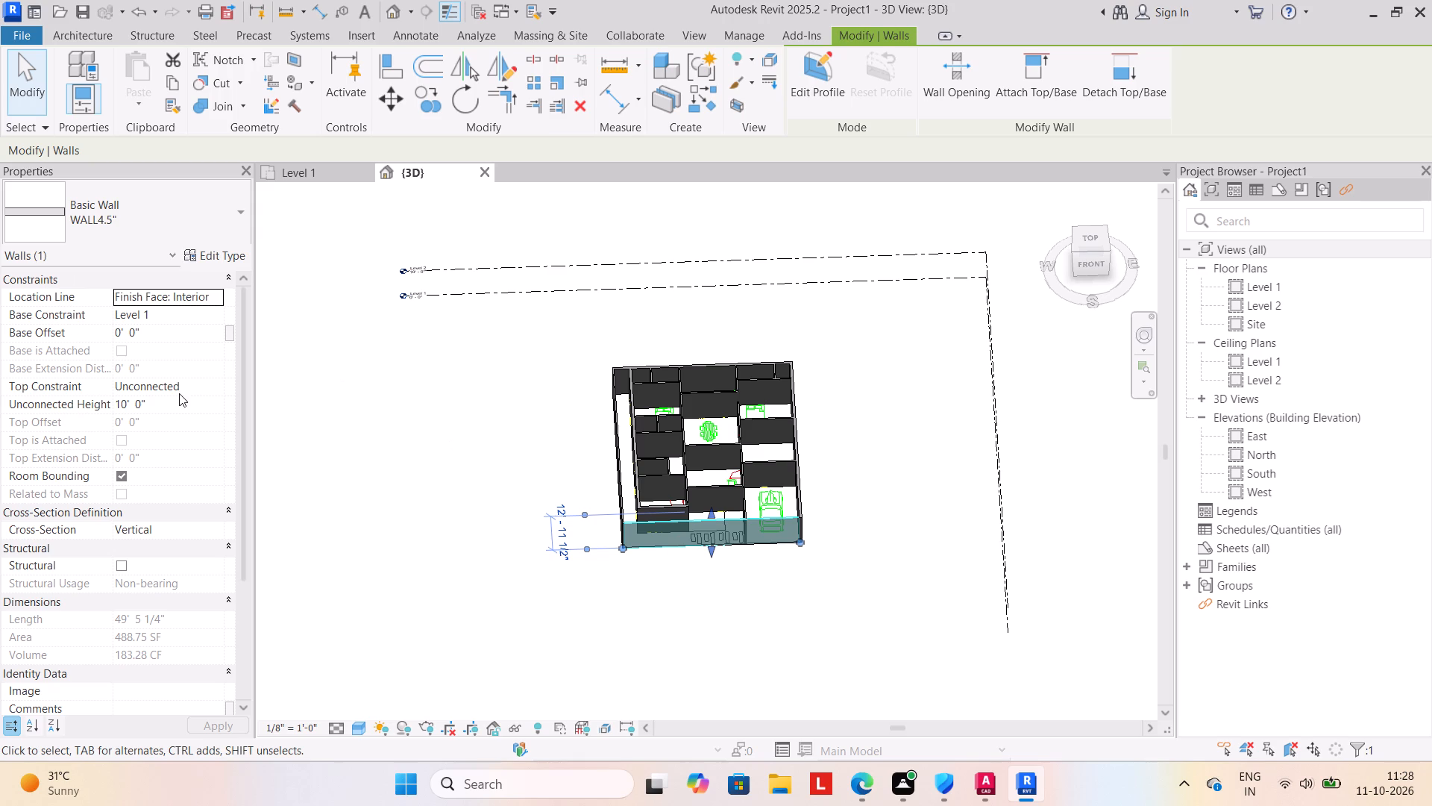
left_click(180, 397)
type("5'")
key("Return")
left_click(365, 488)
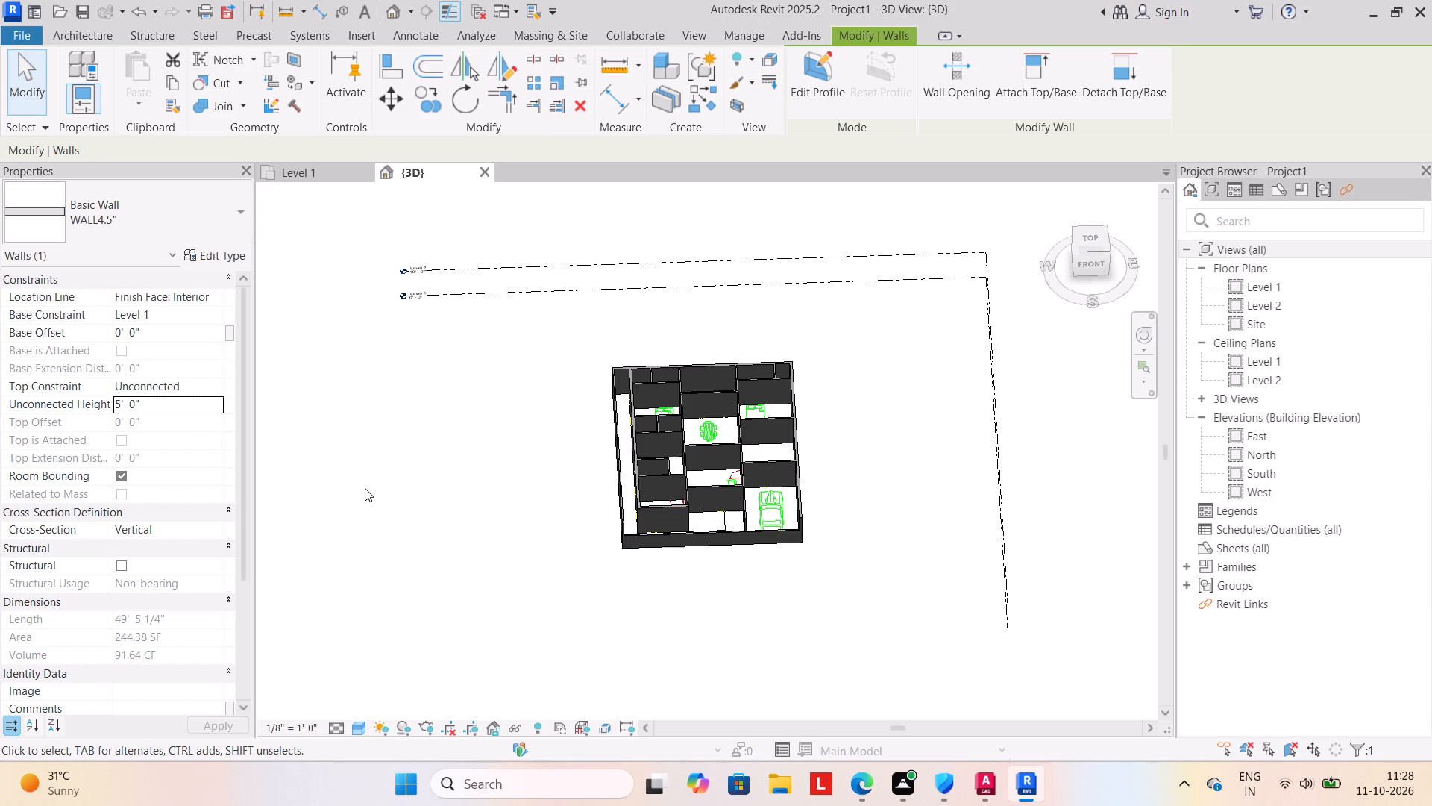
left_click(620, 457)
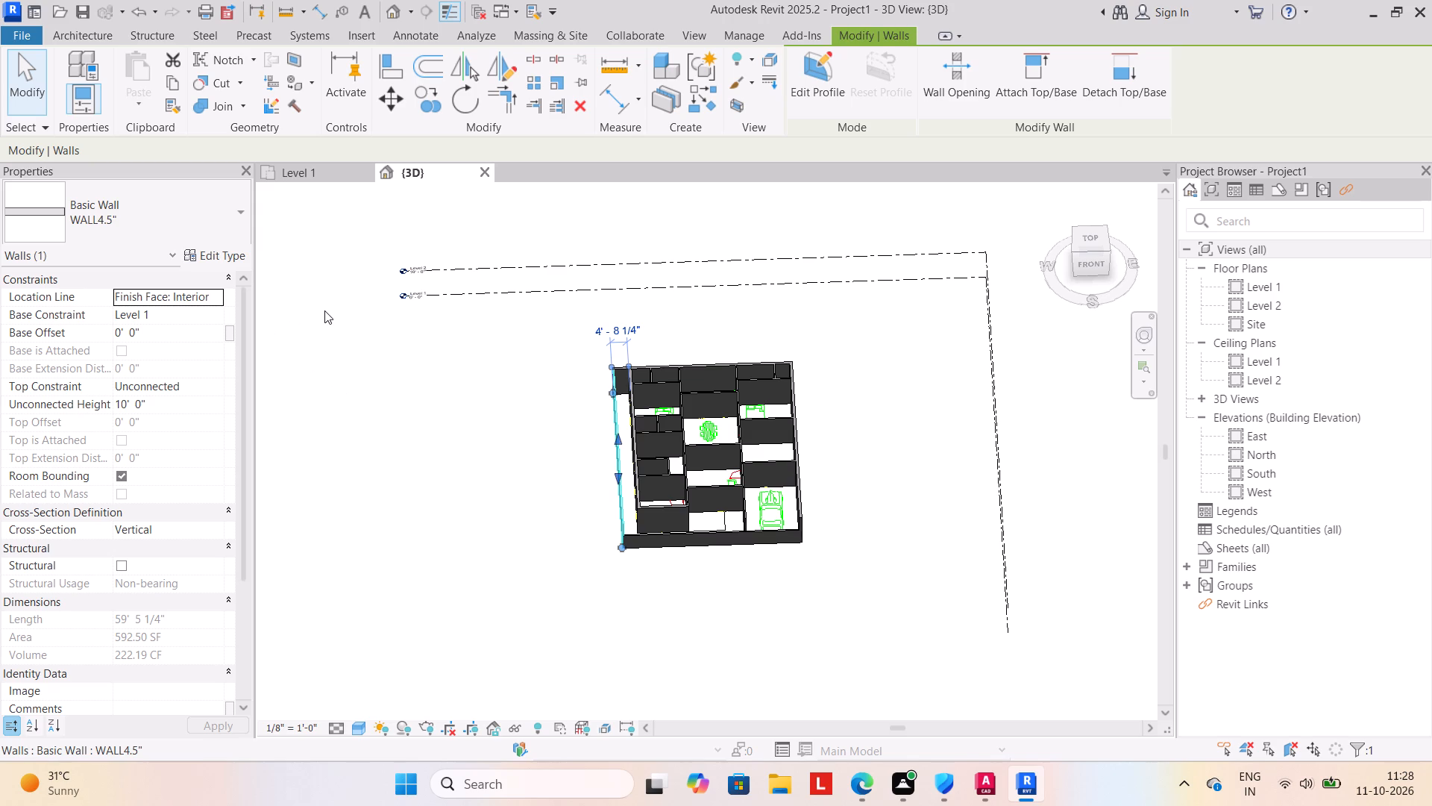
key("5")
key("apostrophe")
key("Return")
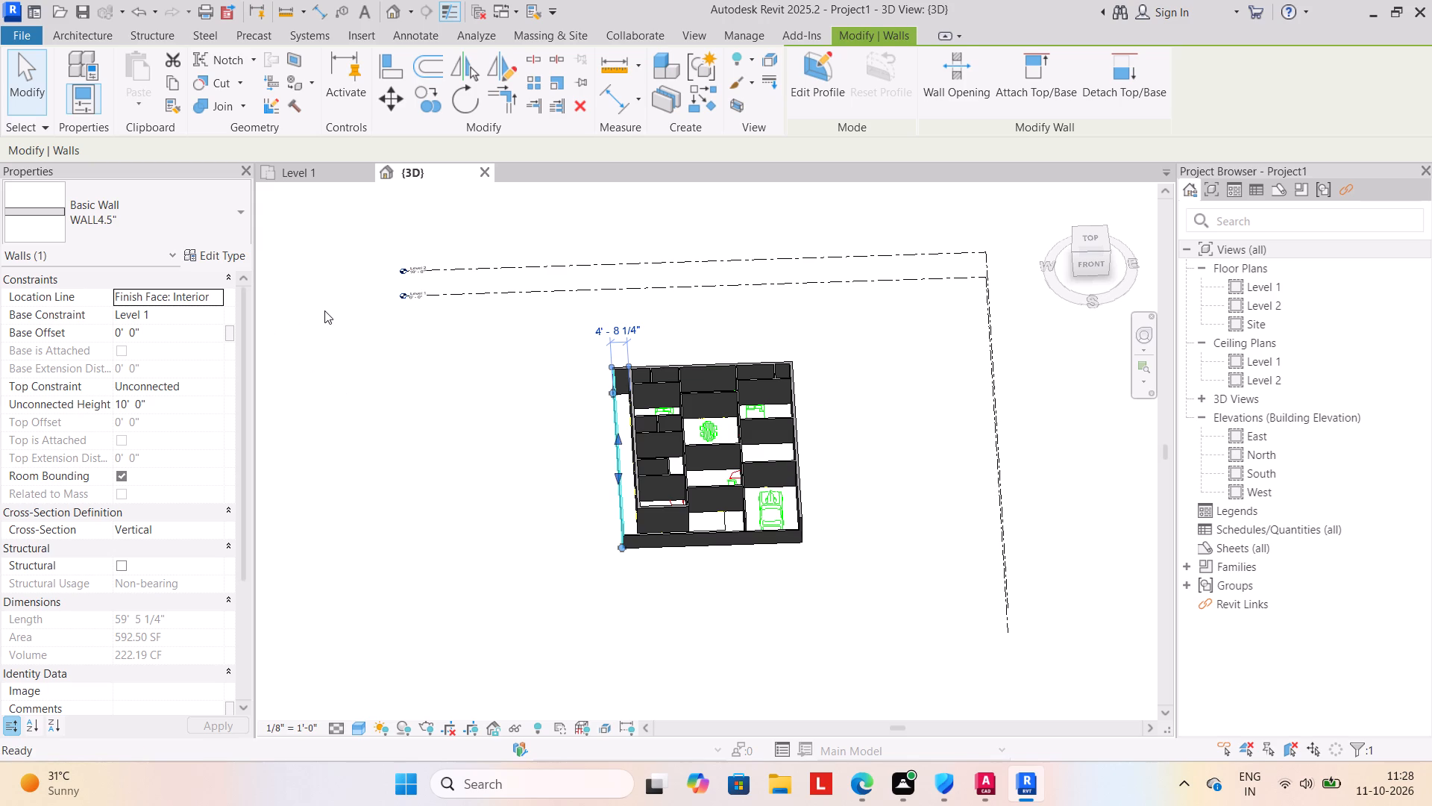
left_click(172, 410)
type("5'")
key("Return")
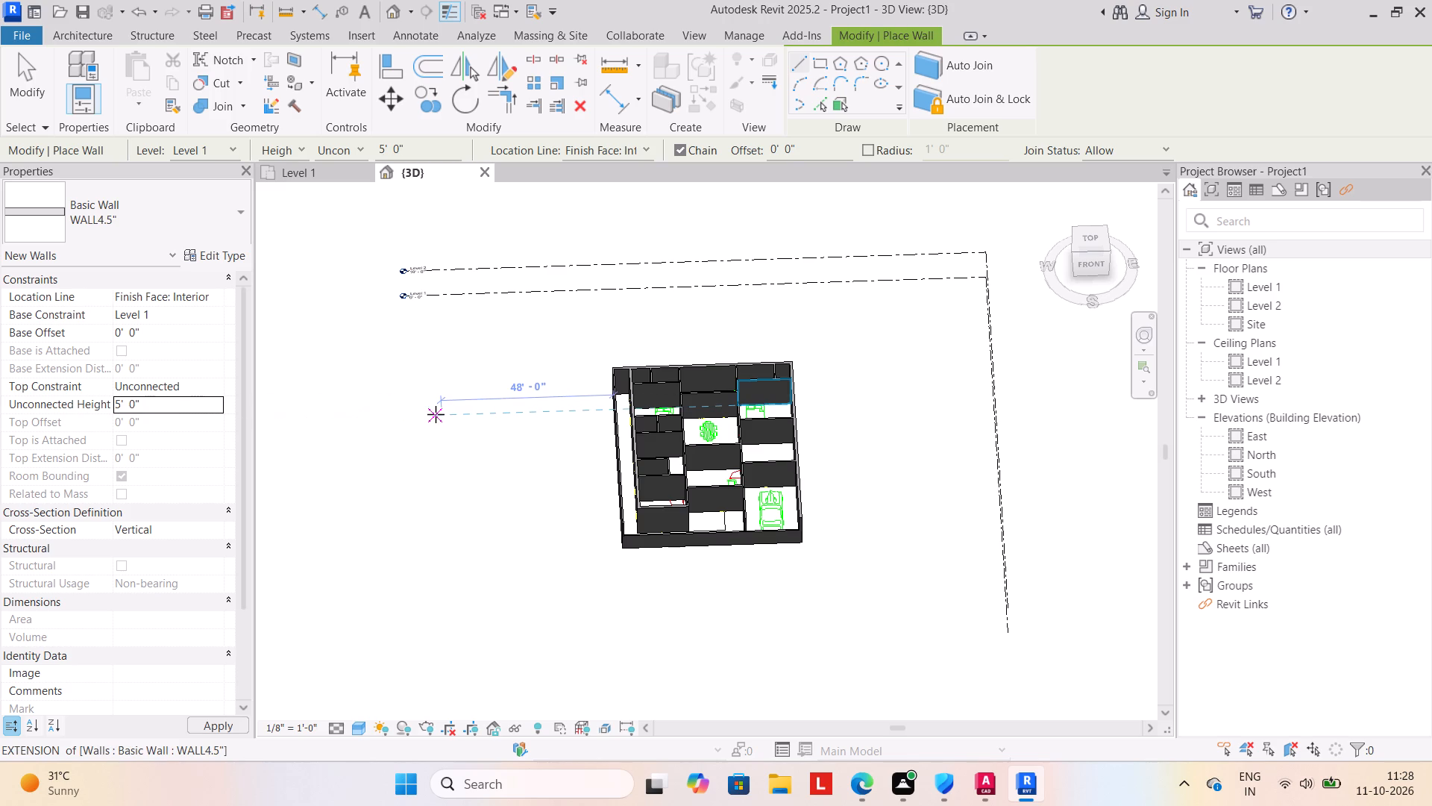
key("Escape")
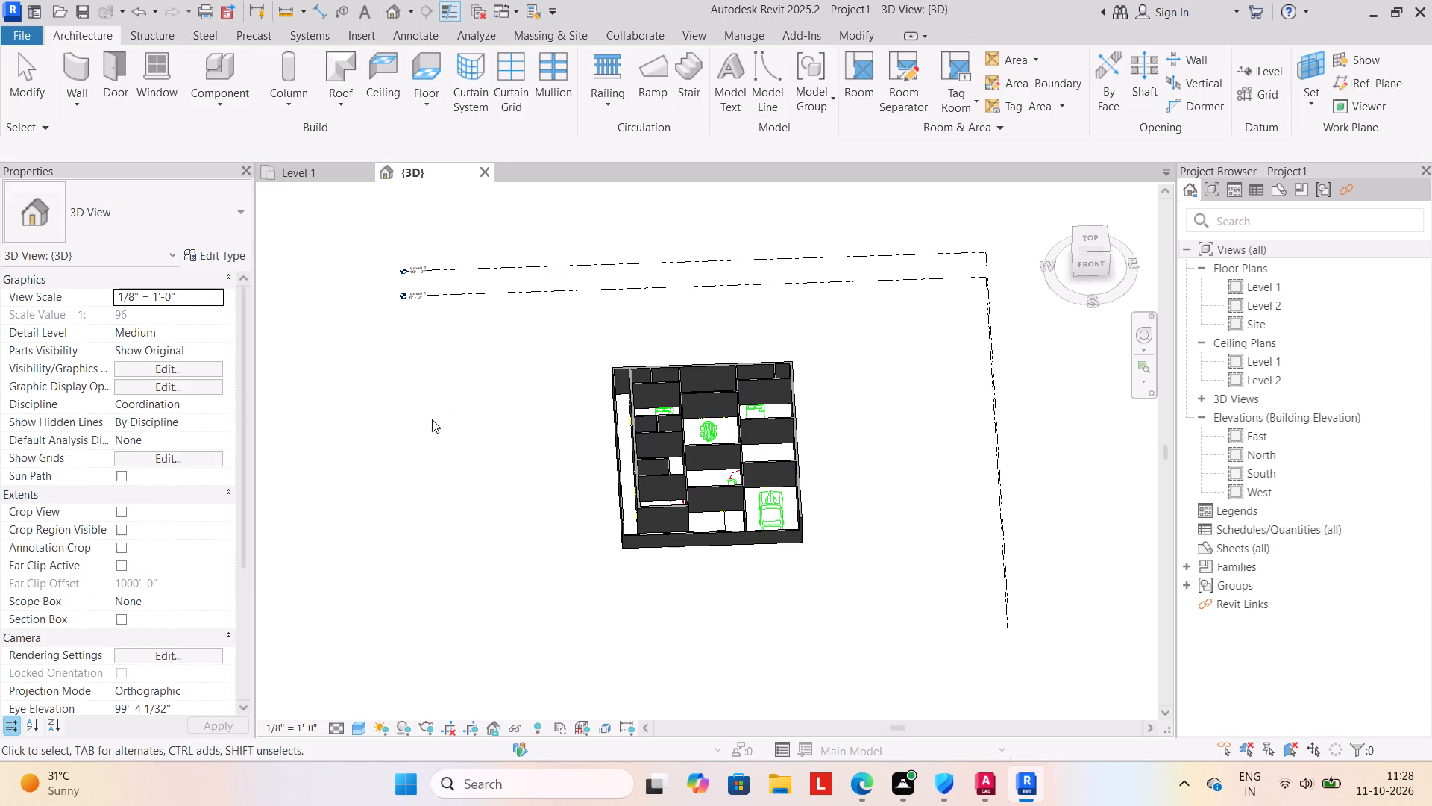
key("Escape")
Set the unconnected height of the west boundary wall to 5' in the 3D view.
middle_click_drag(712, 686, 617, 720, "shift")
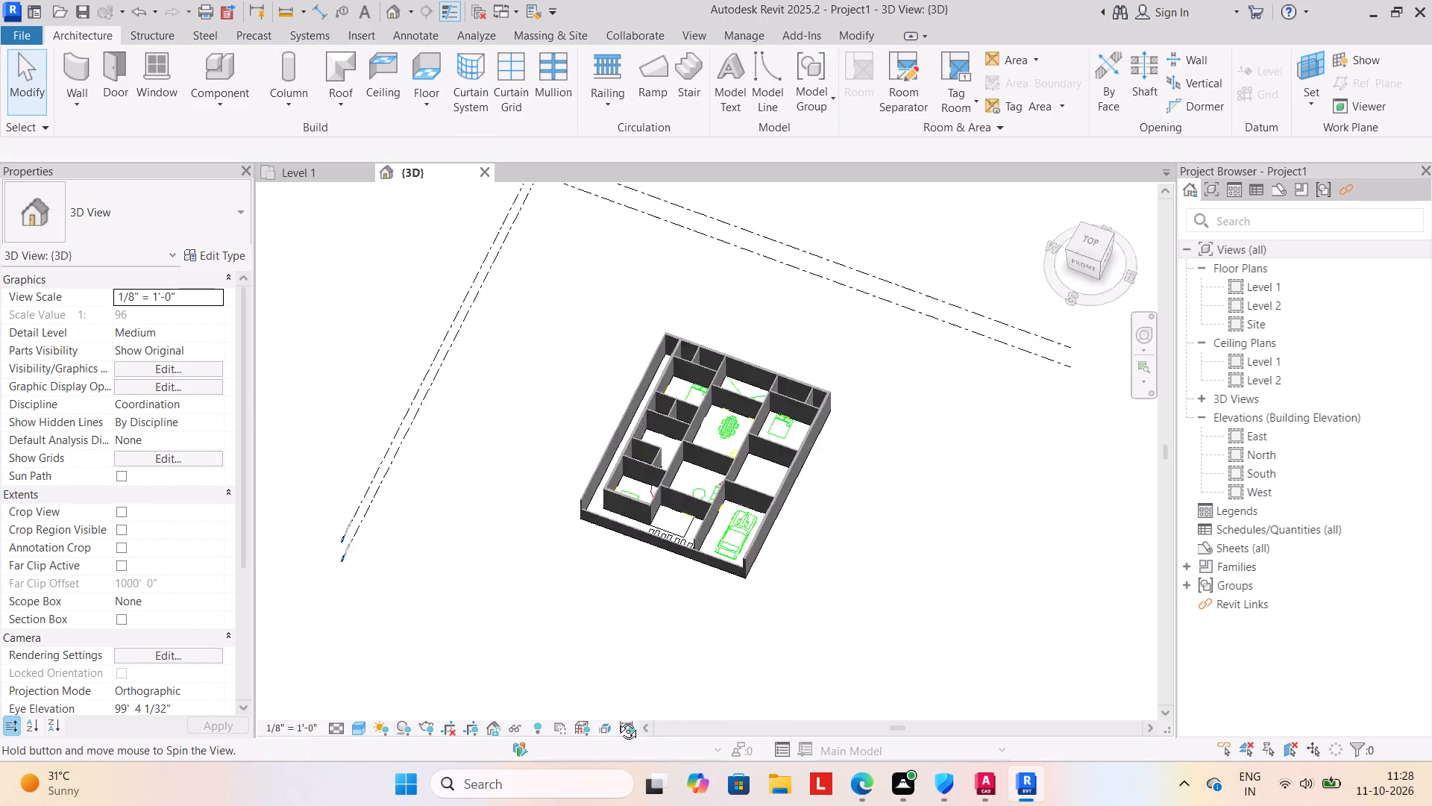
middle_click_drag(617, 720, 902, 558, "shift")
scroll(899, 562, "up", 1, "shift")
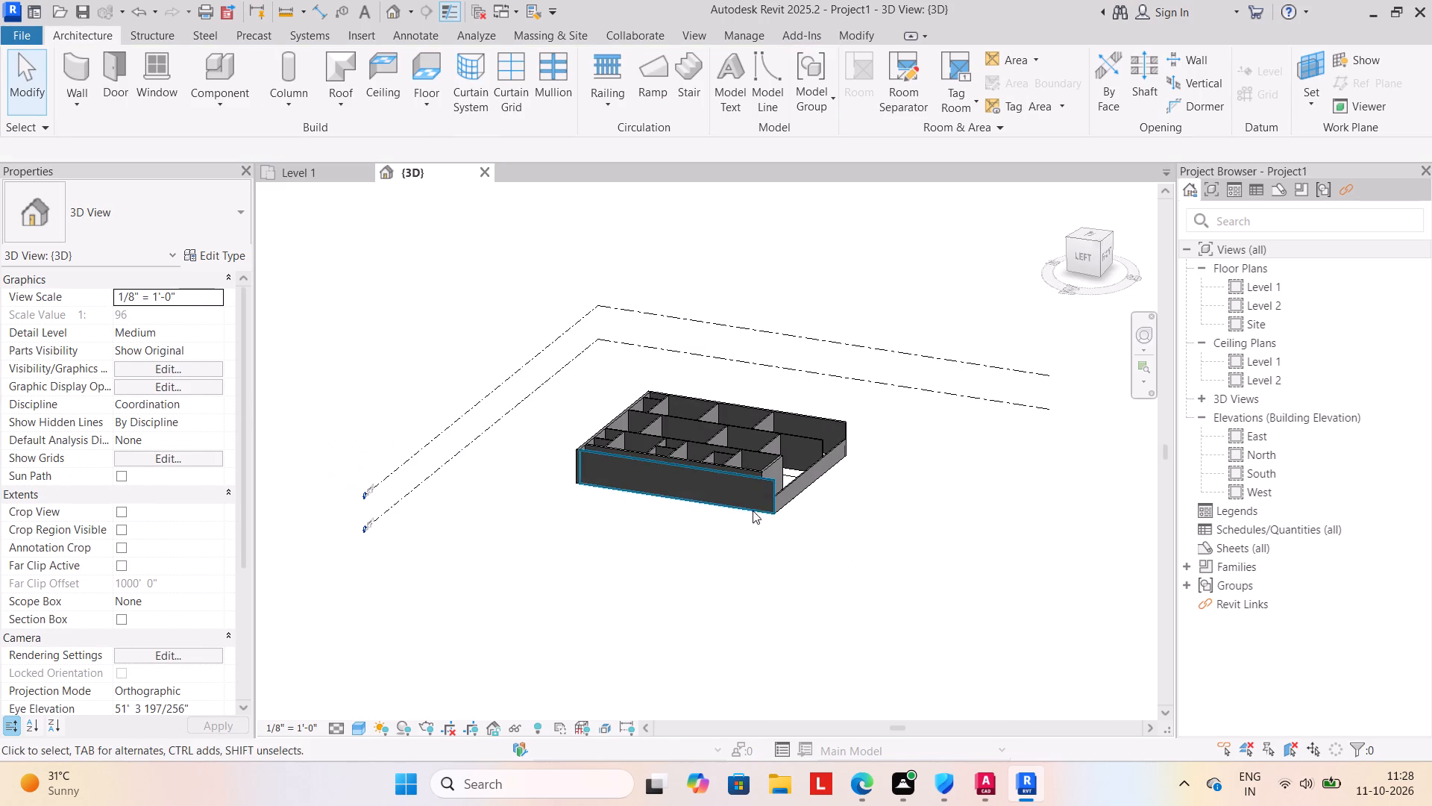
left_click(762, 483)
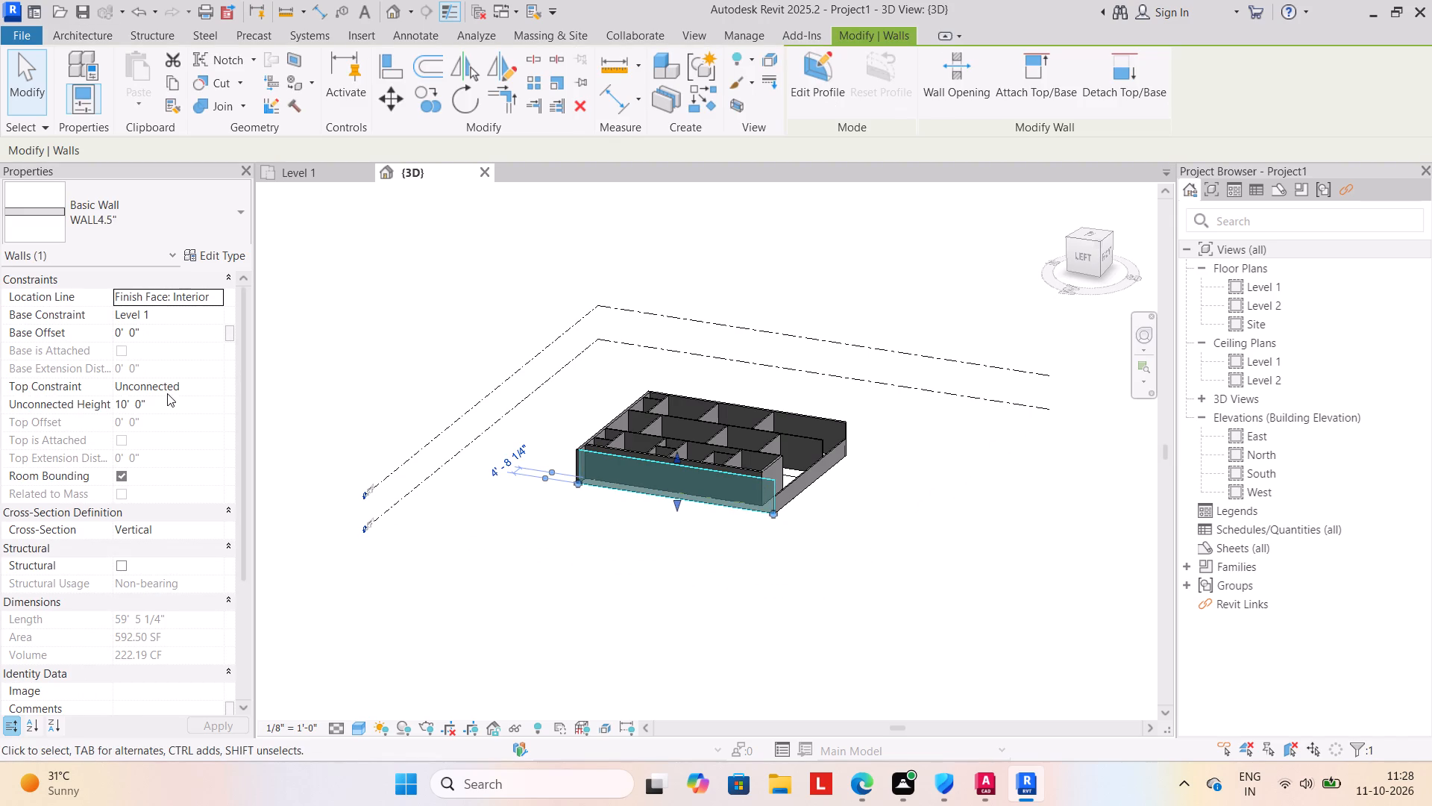
left_click(168, 404)
type("5'")
key("Return")
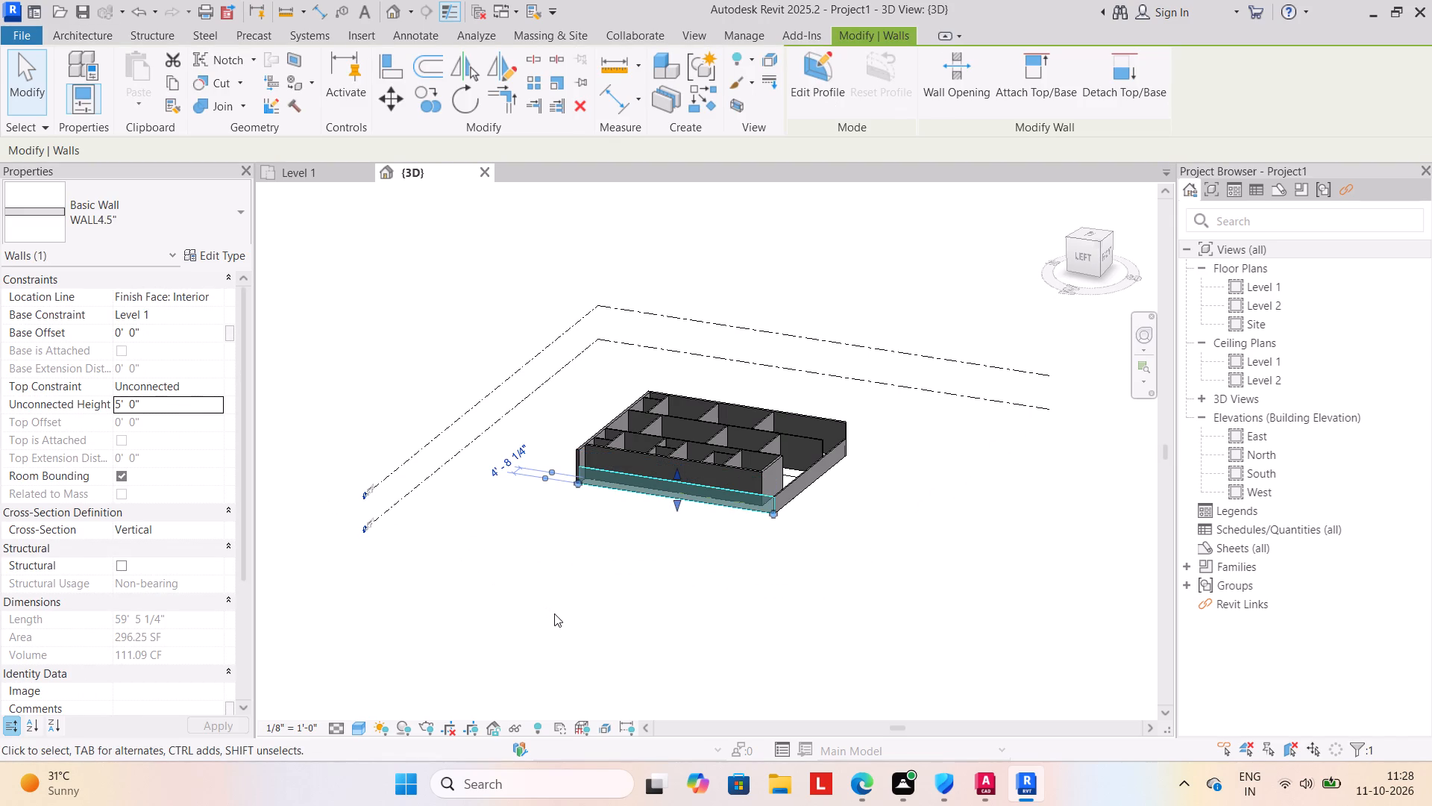
Examine the walls and the lowered boundary walls in 3D from above, the front and the corners.
left_click(554, 613)
middle_click_drag(694, 689, 506, 769, "shift")
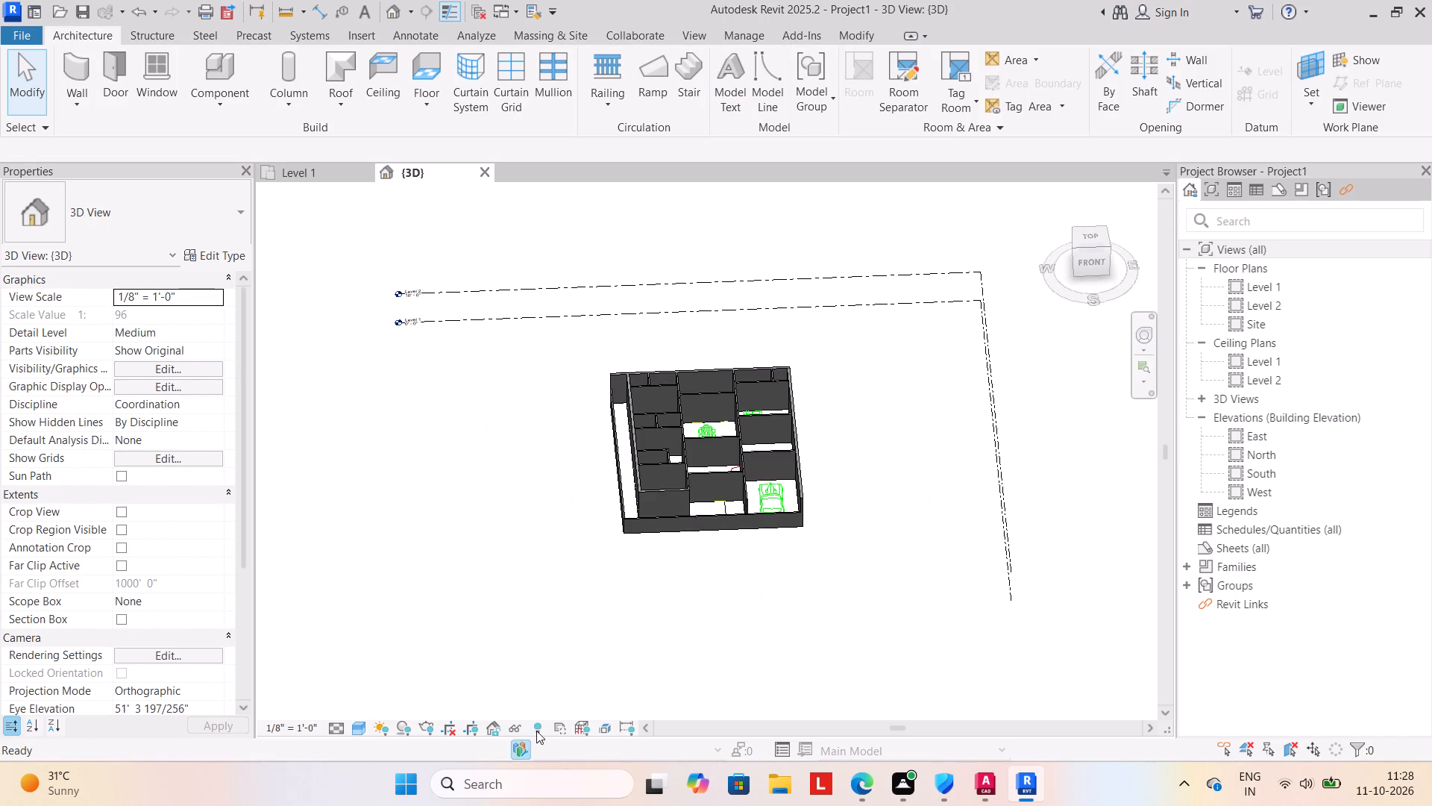
middle_click_drag(625, 651, 628, 682, "shift")
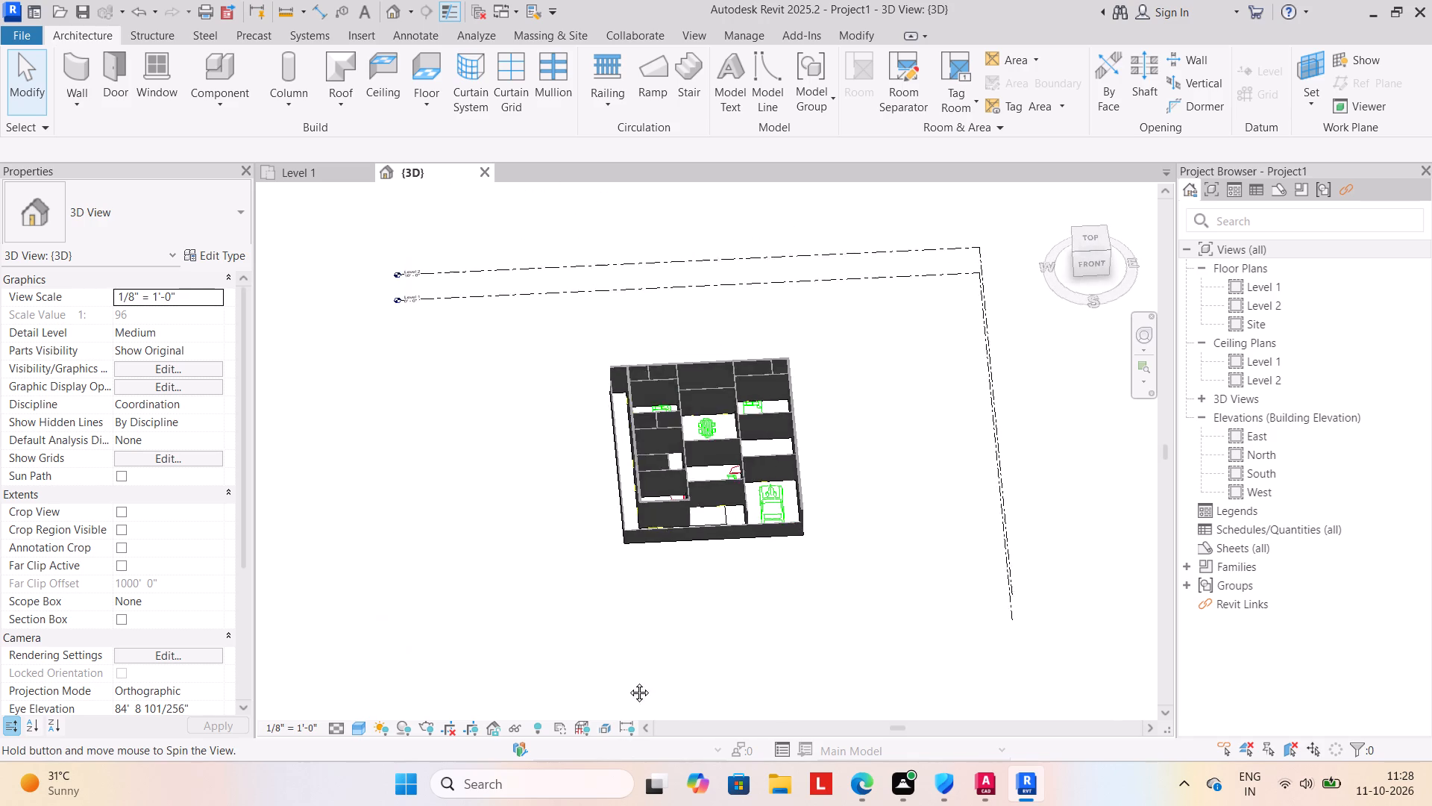
scroll(719, 506, "up", 3)
scroll(730, 604, "up", 1, "shift")
middle_click_drag(730, 607, 597, 541, "shift")
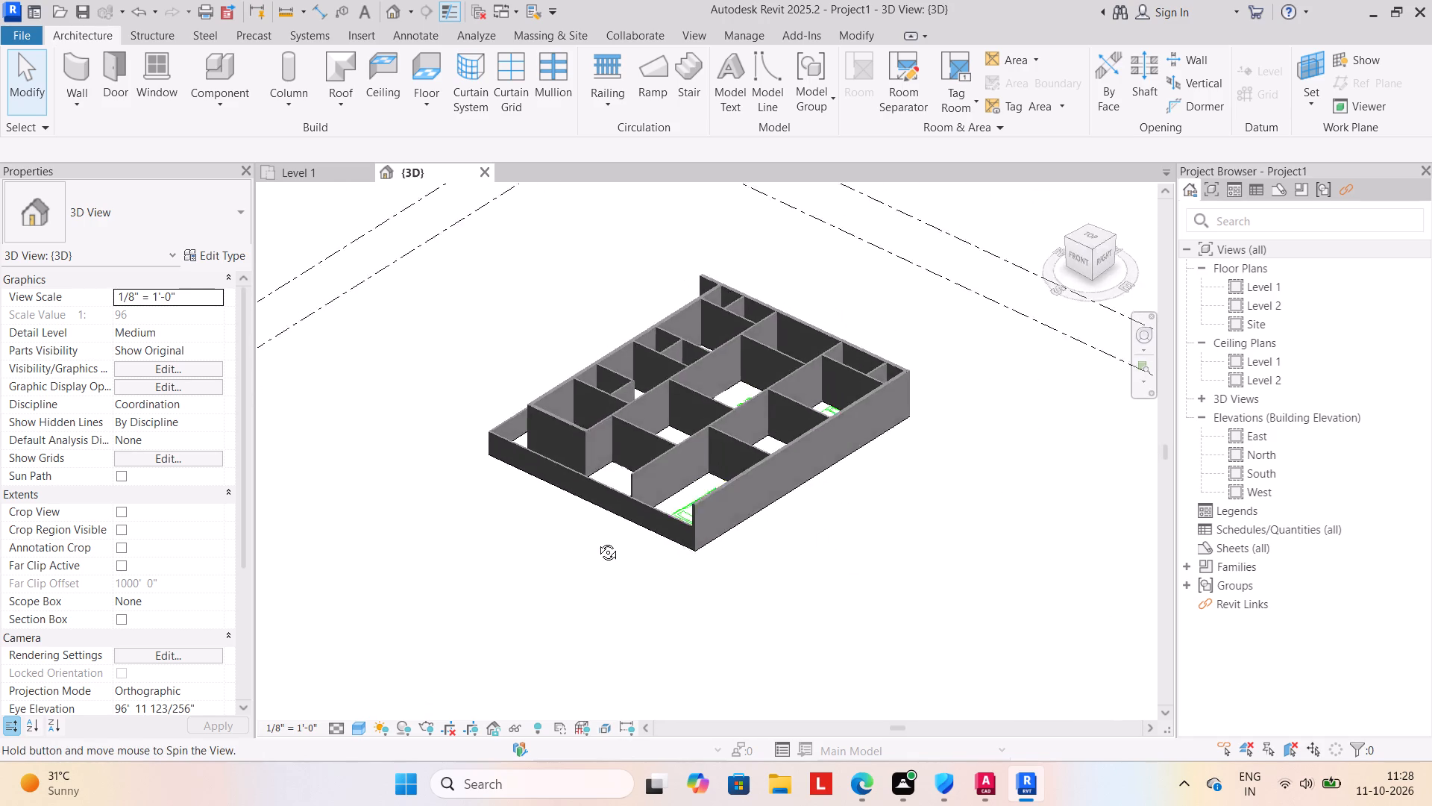
middle_click_drag(597, 541, 733, 739, "shift")
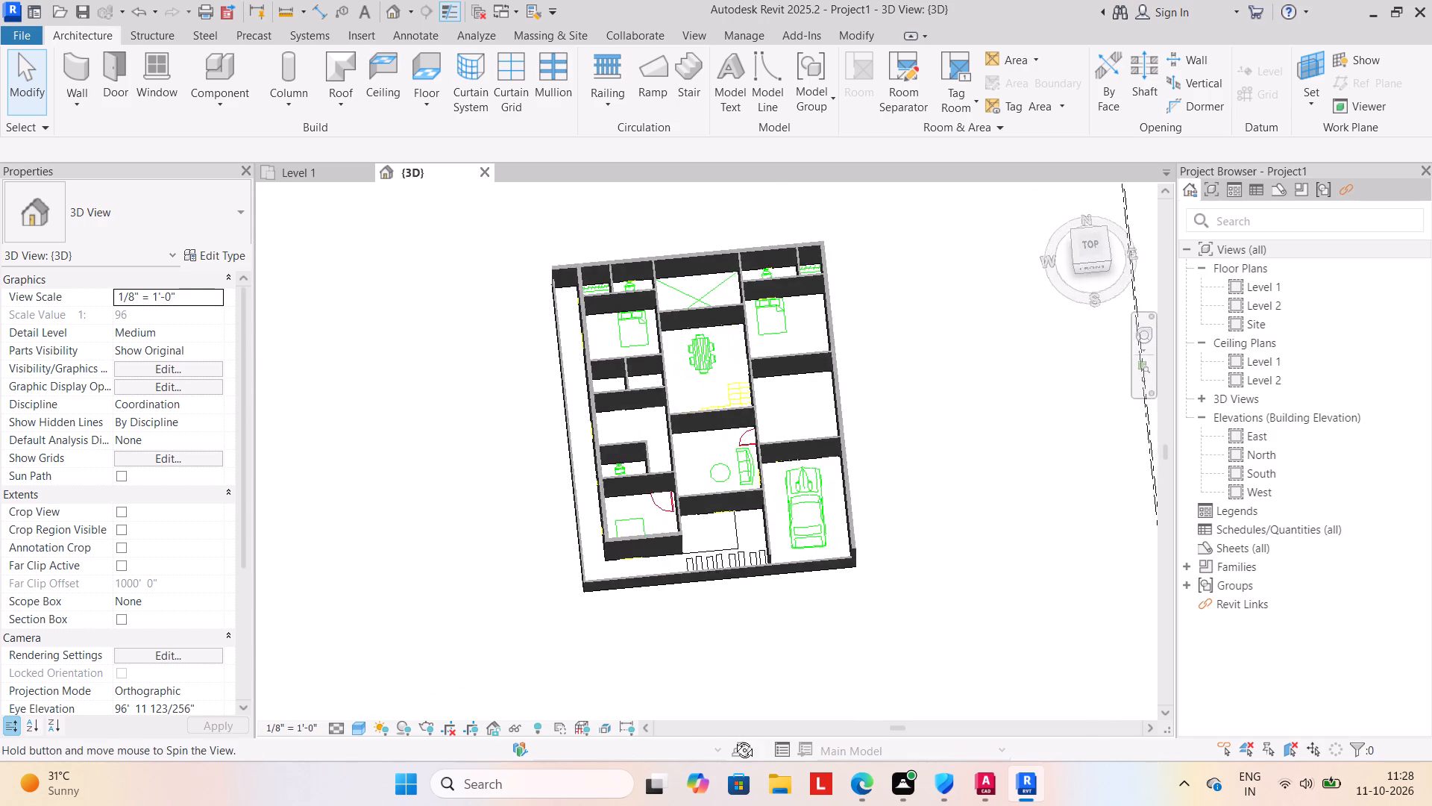
middle_click_drag(733, 739, 746, 590, "shift")
middle_click_drag(738, 537, 730, 630, "shift")
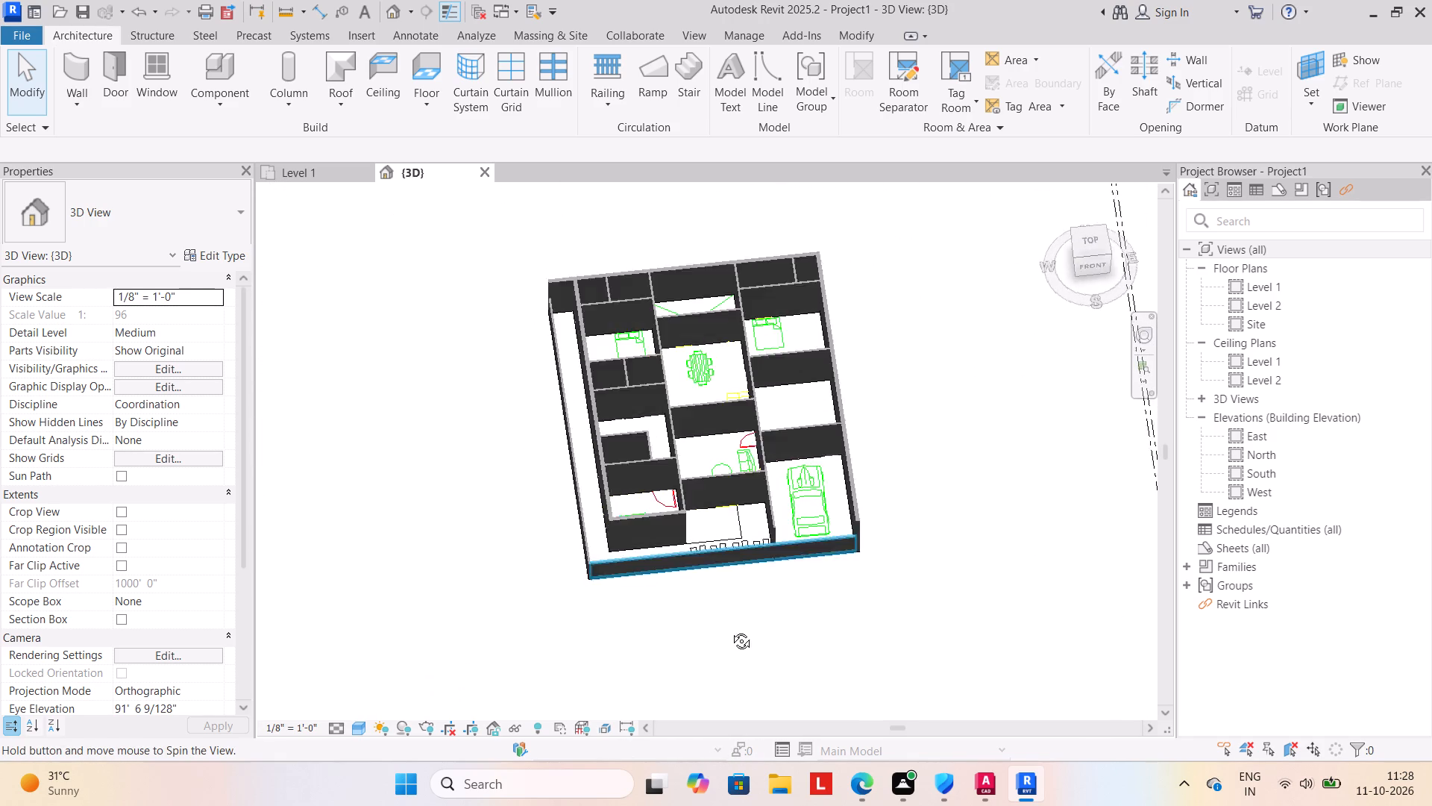
middle_click_drag(730, 630, 699, 606, "shift")
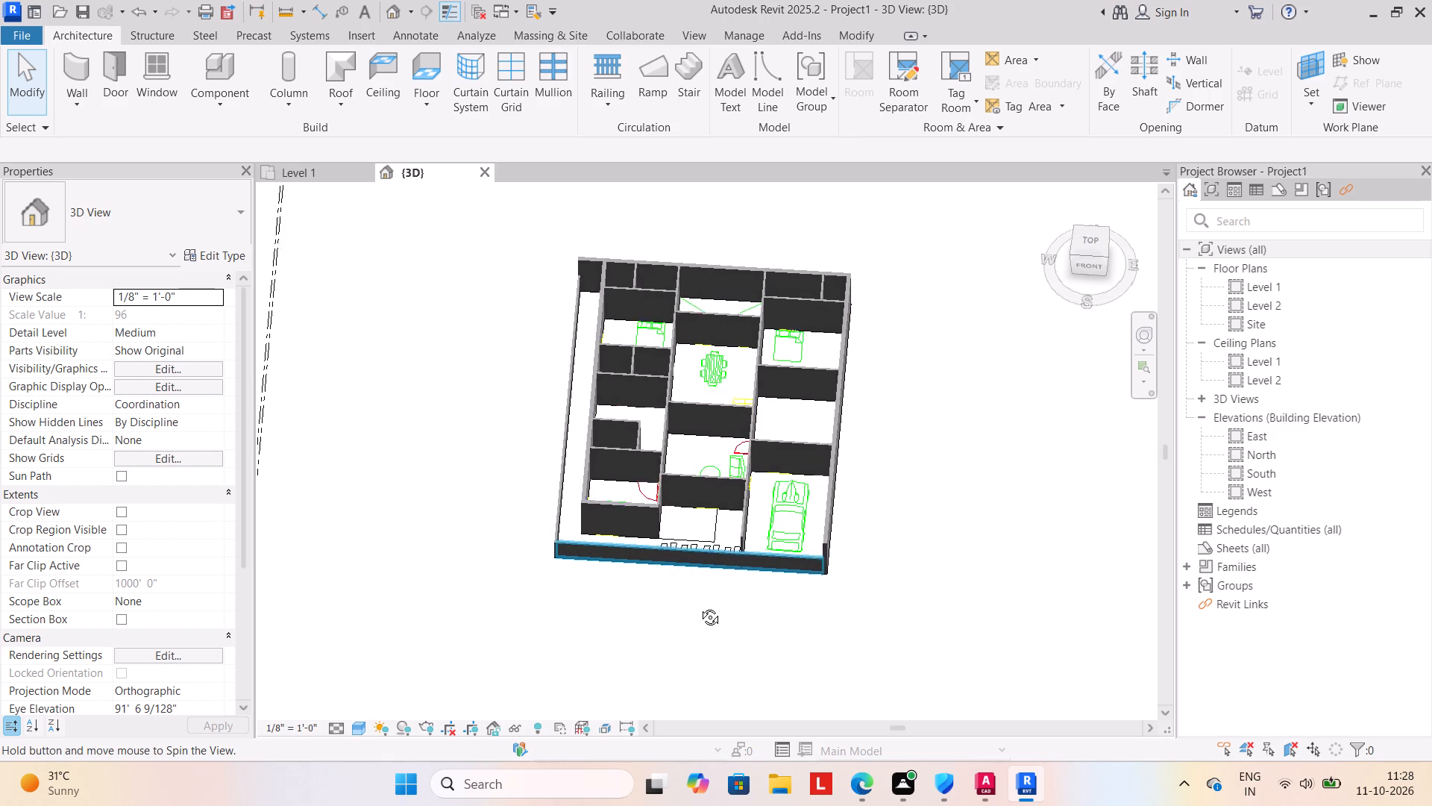
middle_click_drag(699, 606, 759, 648, "shift")
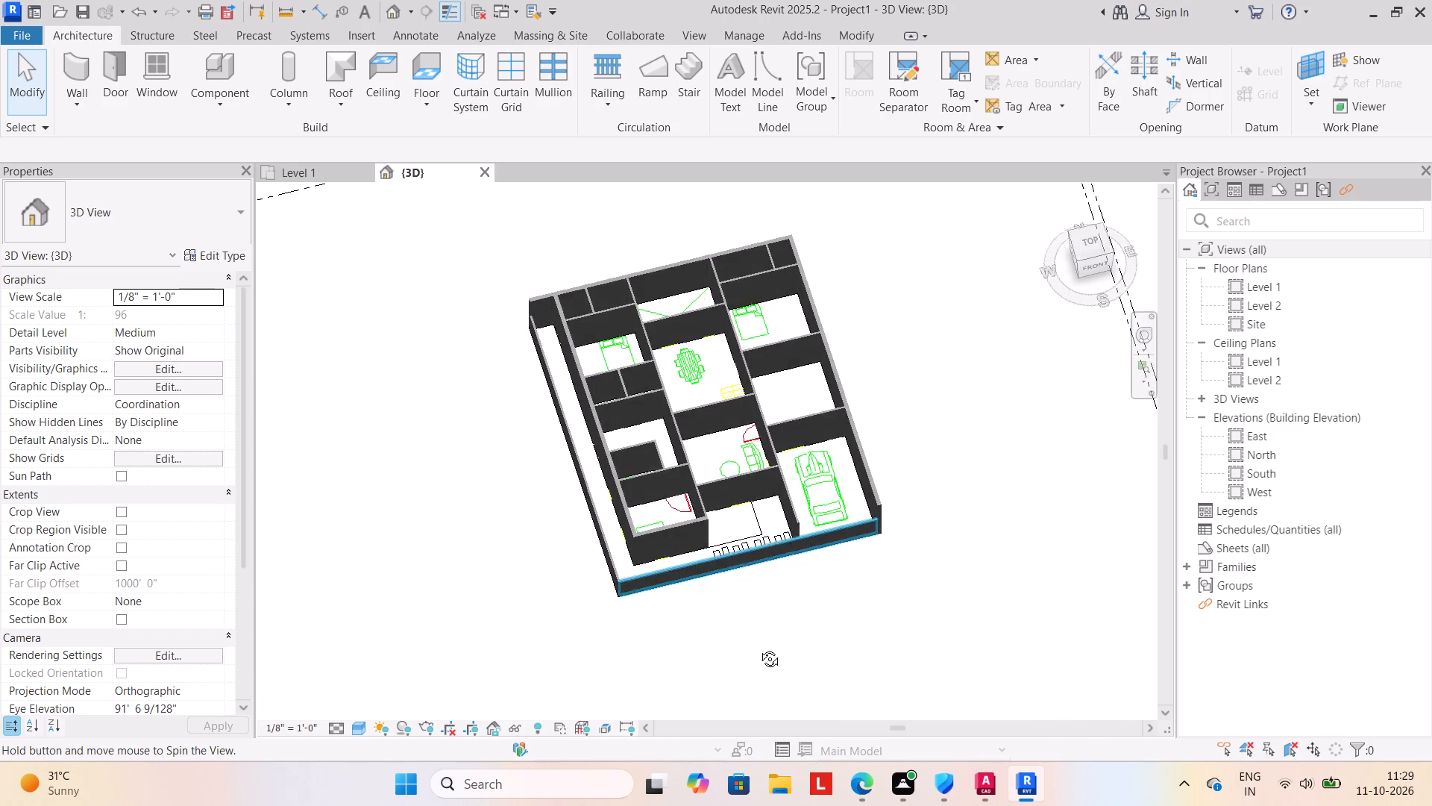
middle_click_drag(759, 648, 688, 512, "shift")
scroll(689, 519, "down", 2)
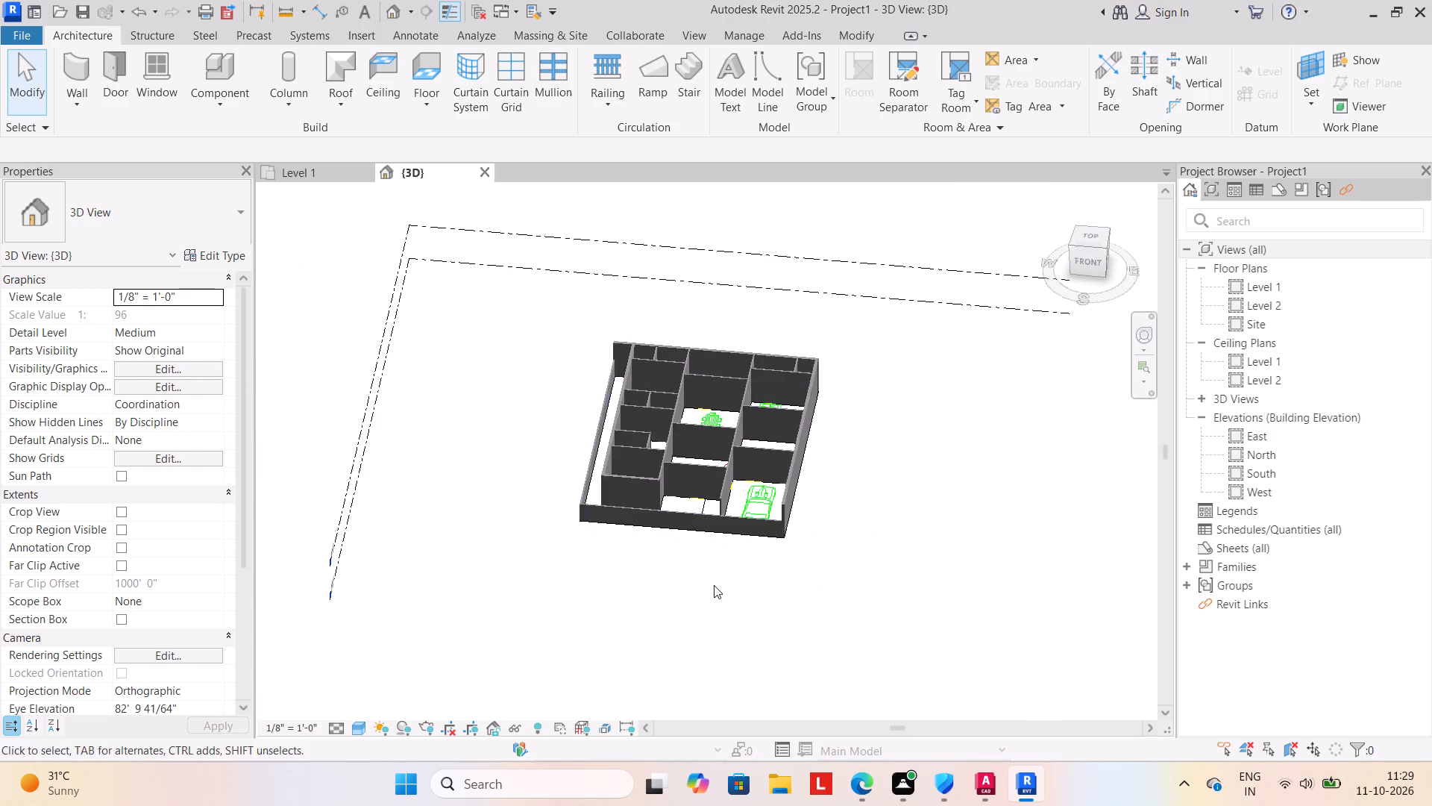
middle_click_drag(715, 595, 747, 534, "shift")
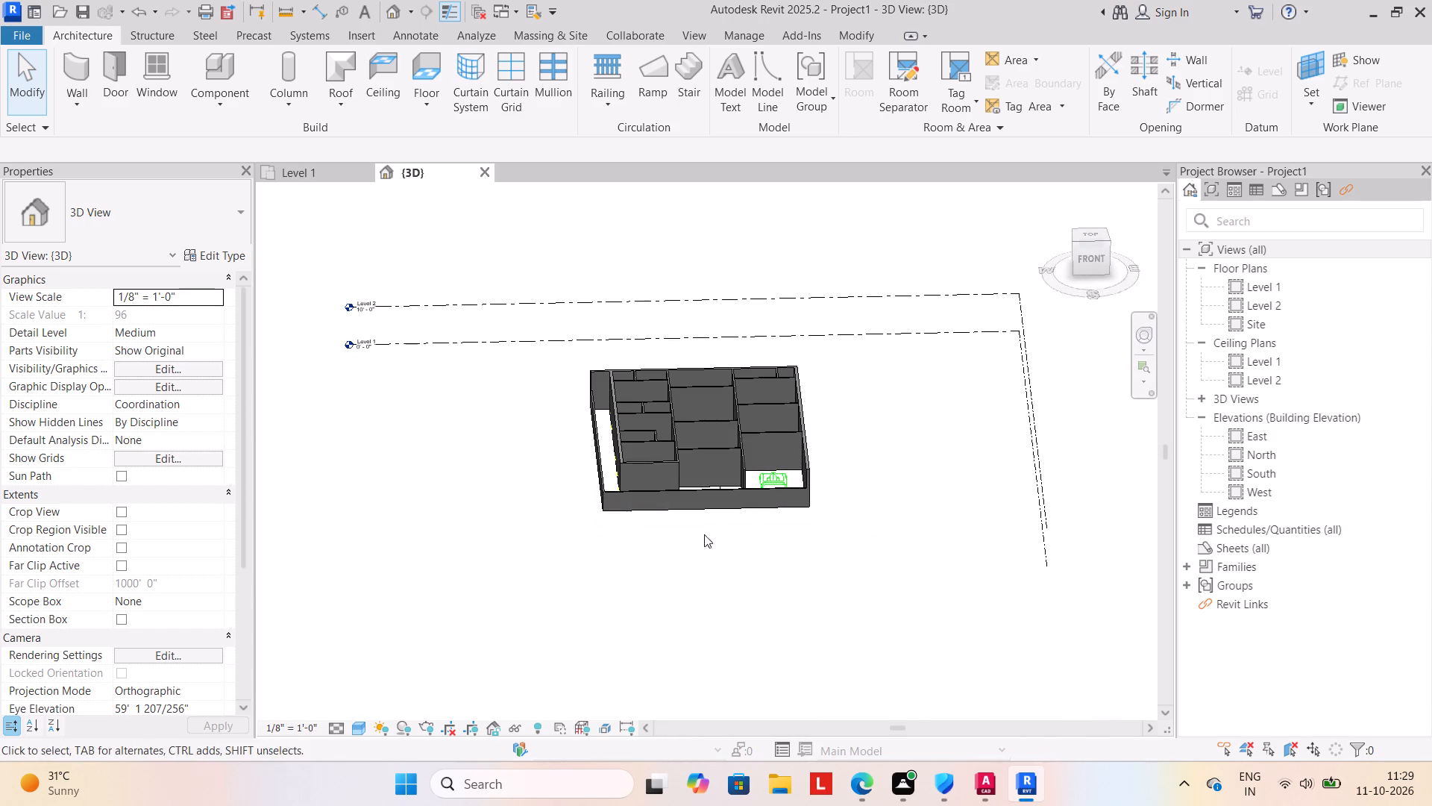
On the Level 1 plan, place 30" x 80" Single-Flush doors at the four toilet openings, swings matching the CAD plan.
left_click(317, 176)
scroll(509, 343, "down", 2)
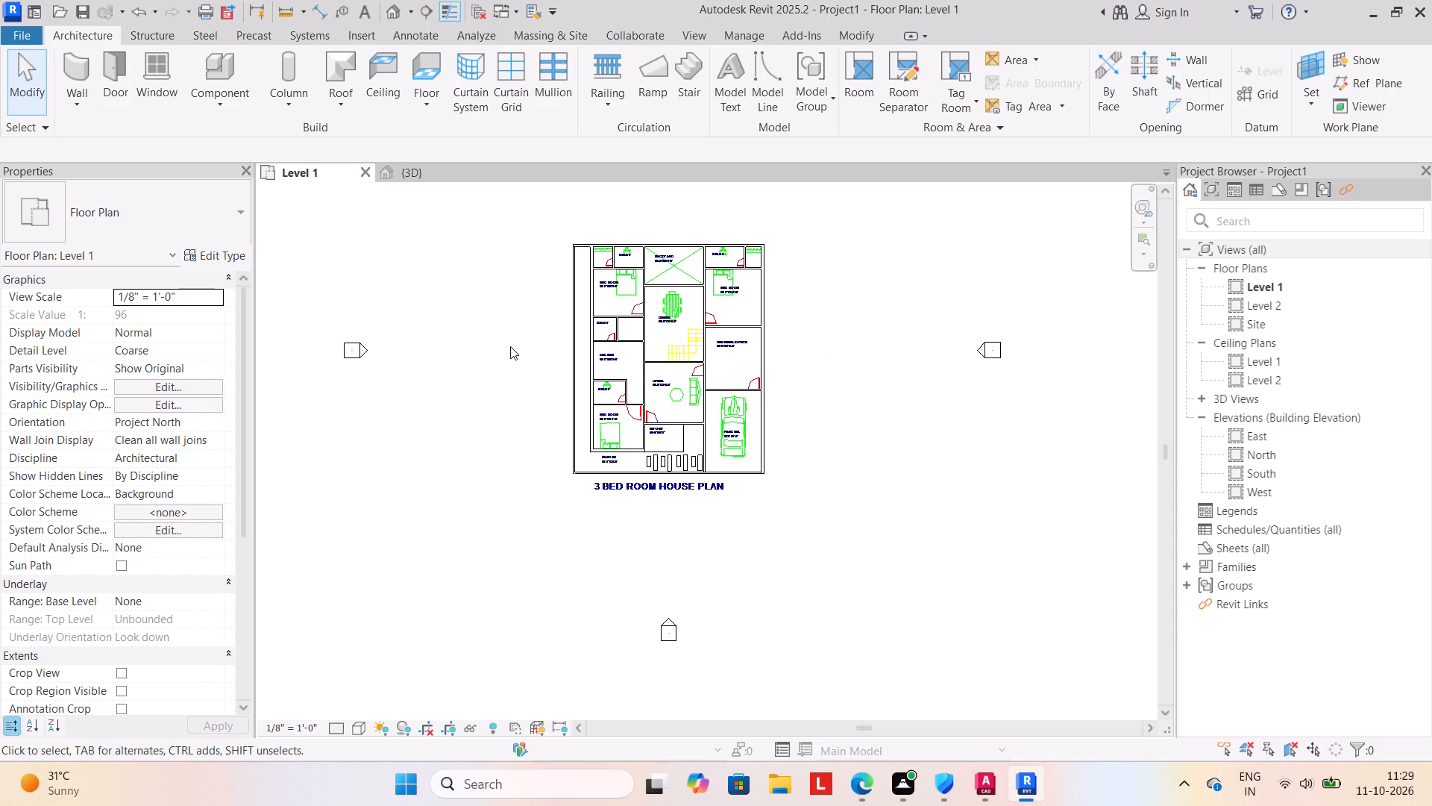
middle_click_drag(510, 346, 574, 390)
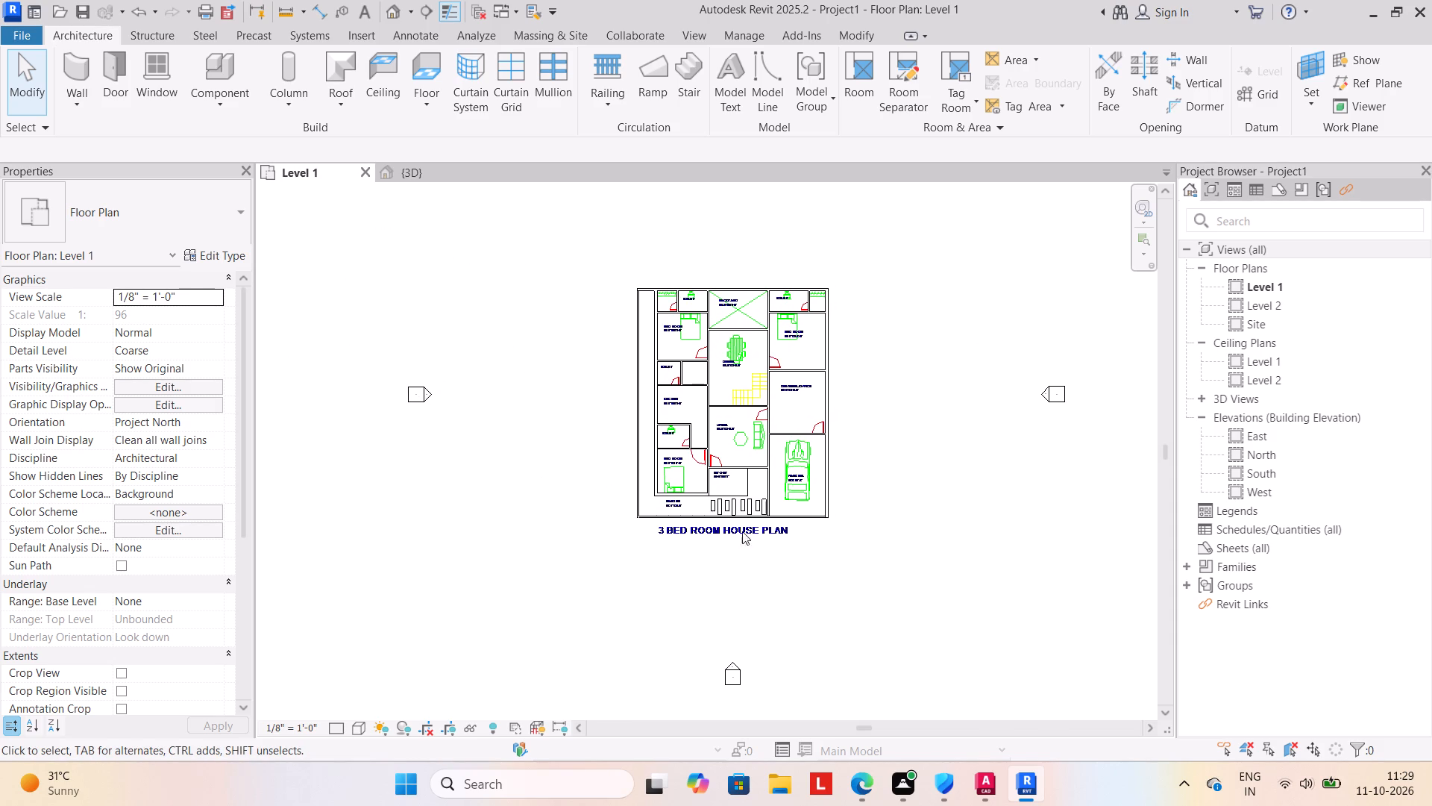
scroll(755, 502, "up", 3)
middle_click_drag(732, 525, 758, 534)
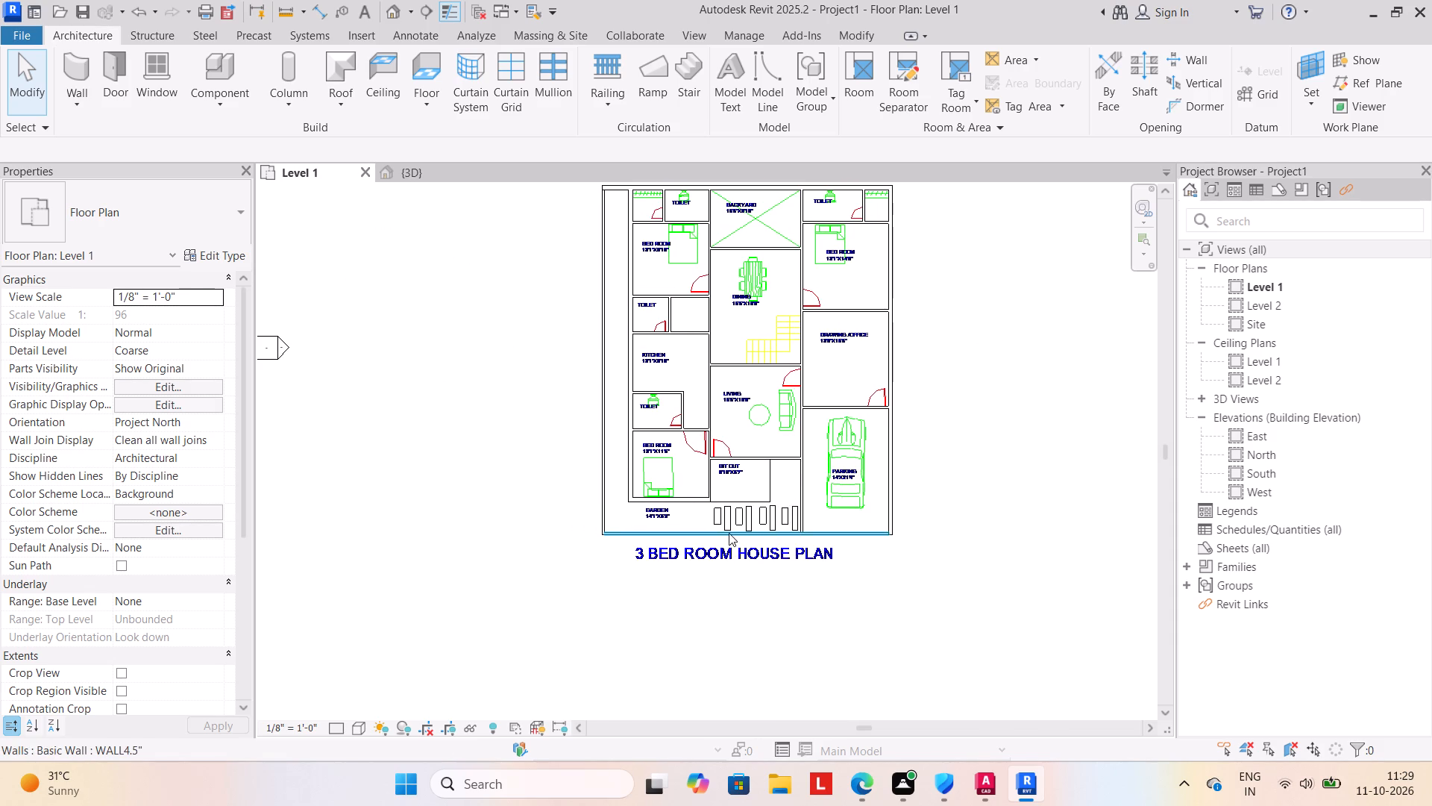
scroll(729, 533, "down", 1)
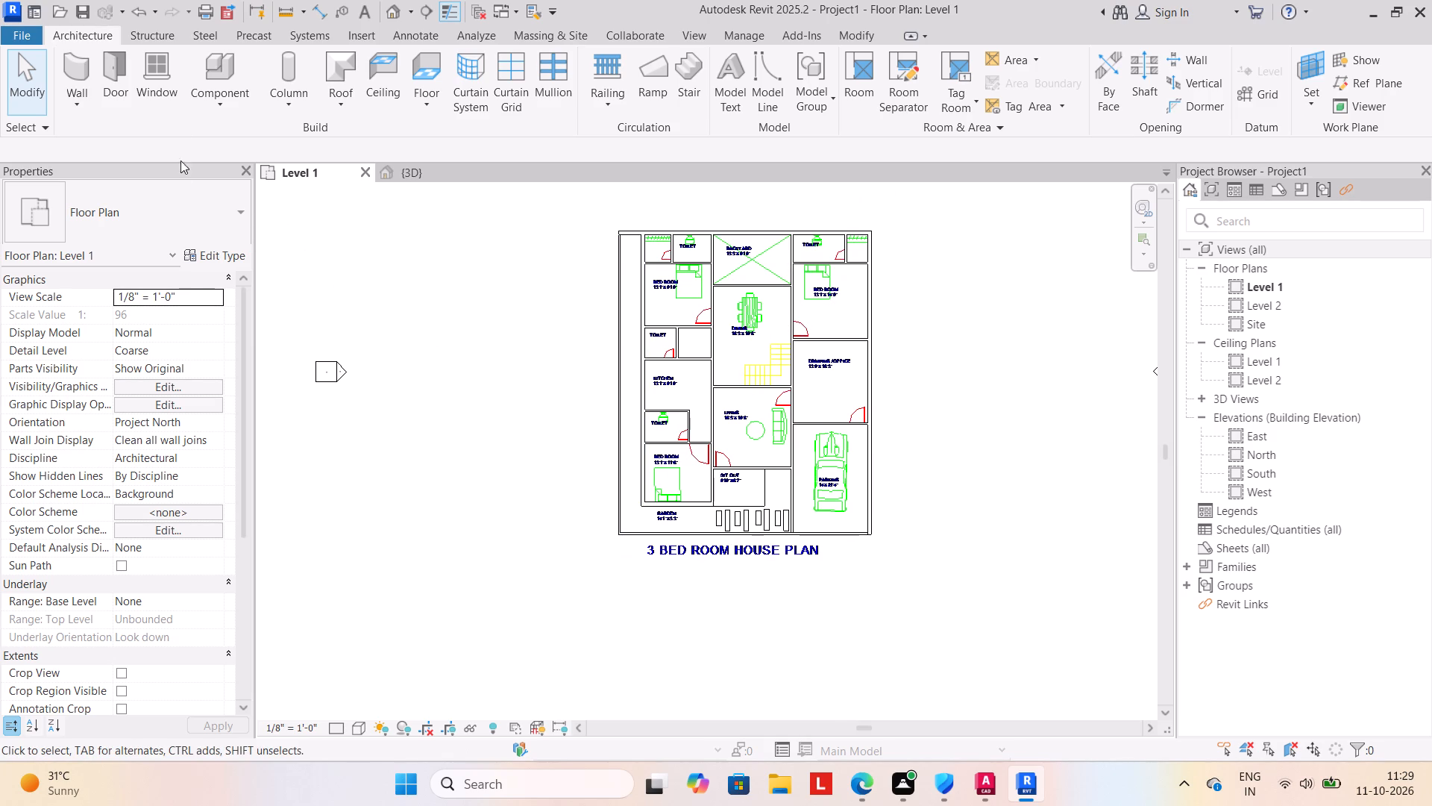
left_click(116, 87)
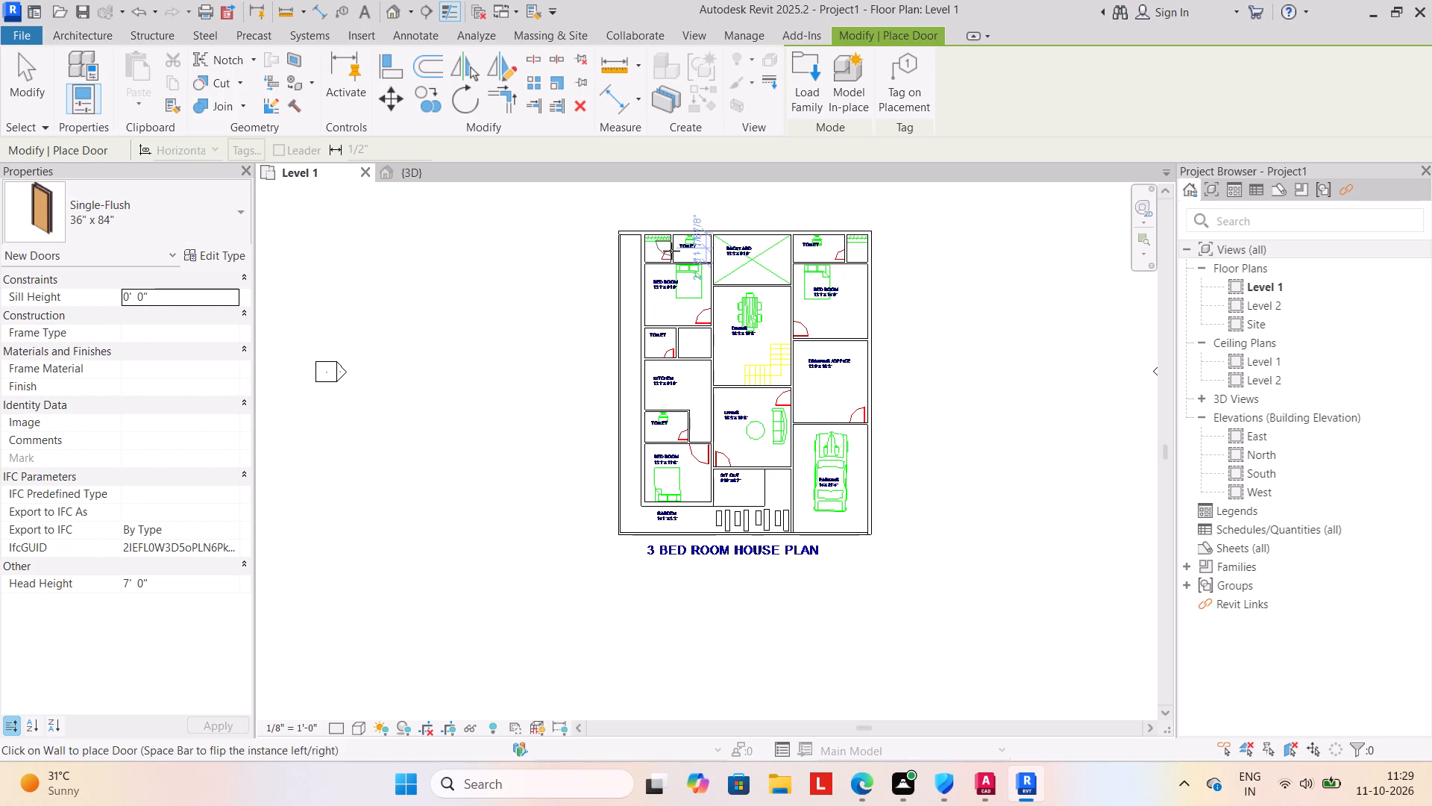
left_click(245, 213)
left_click(174, 320)
key("space")
scroll(665, 253, "up", 3)
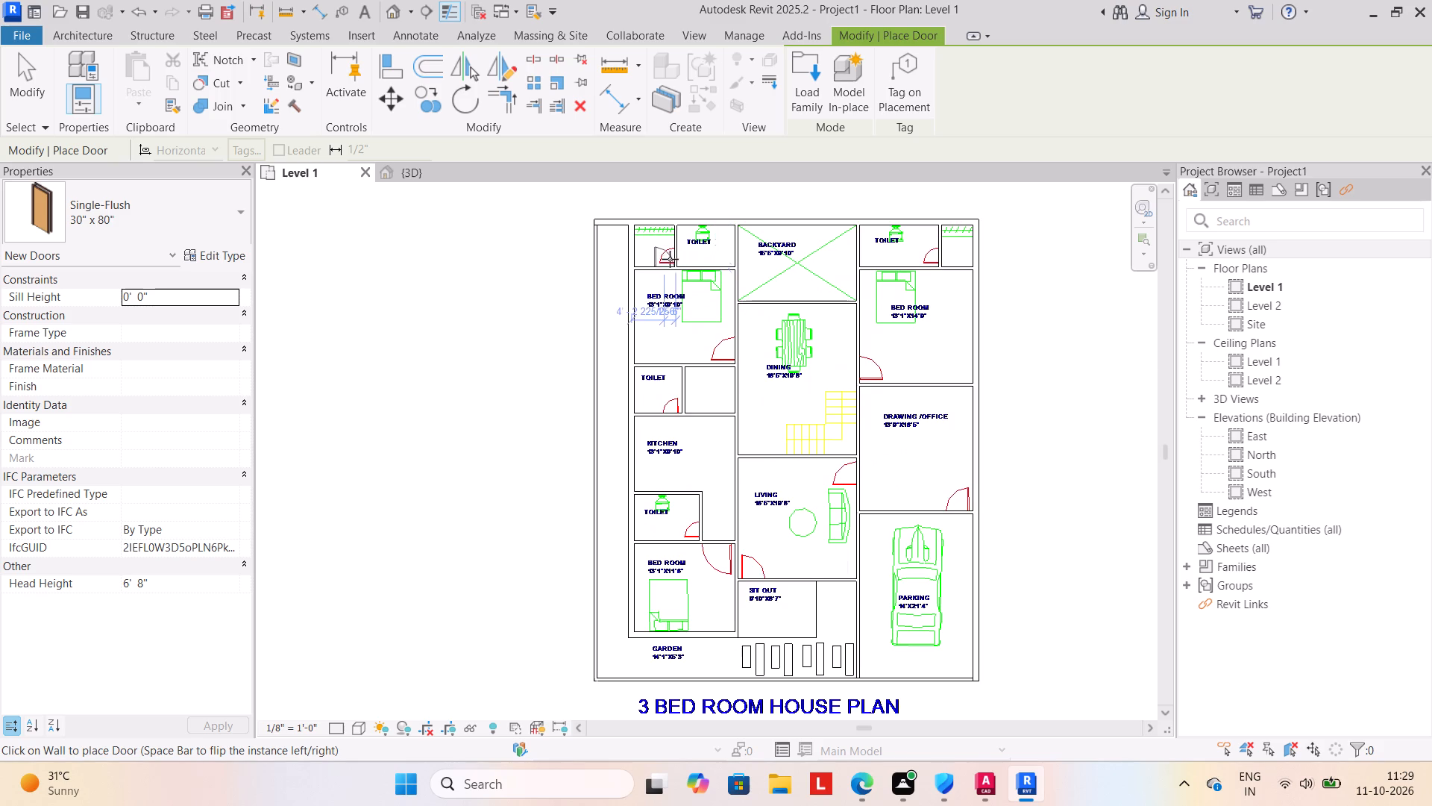
left_click(673, 254)
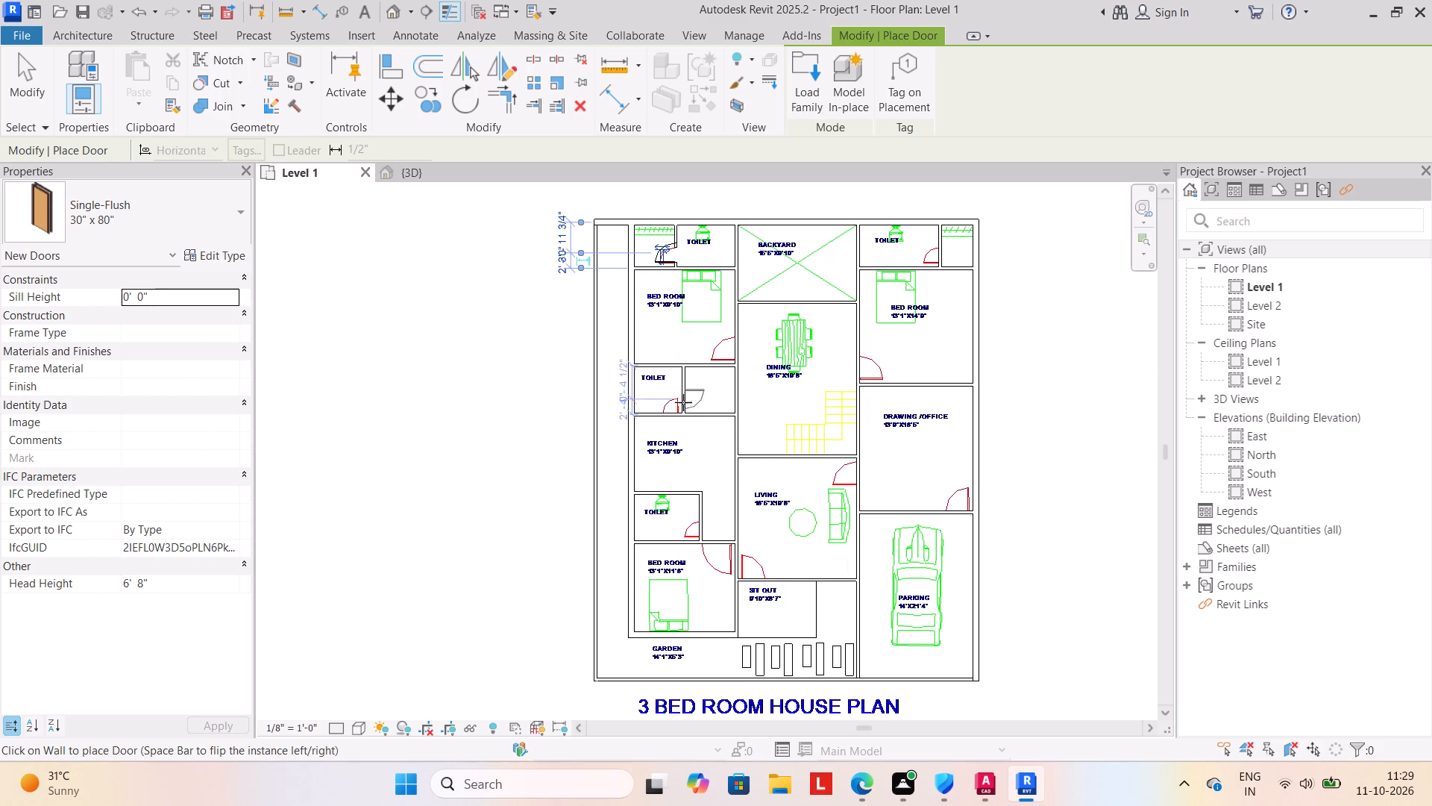
key("space")
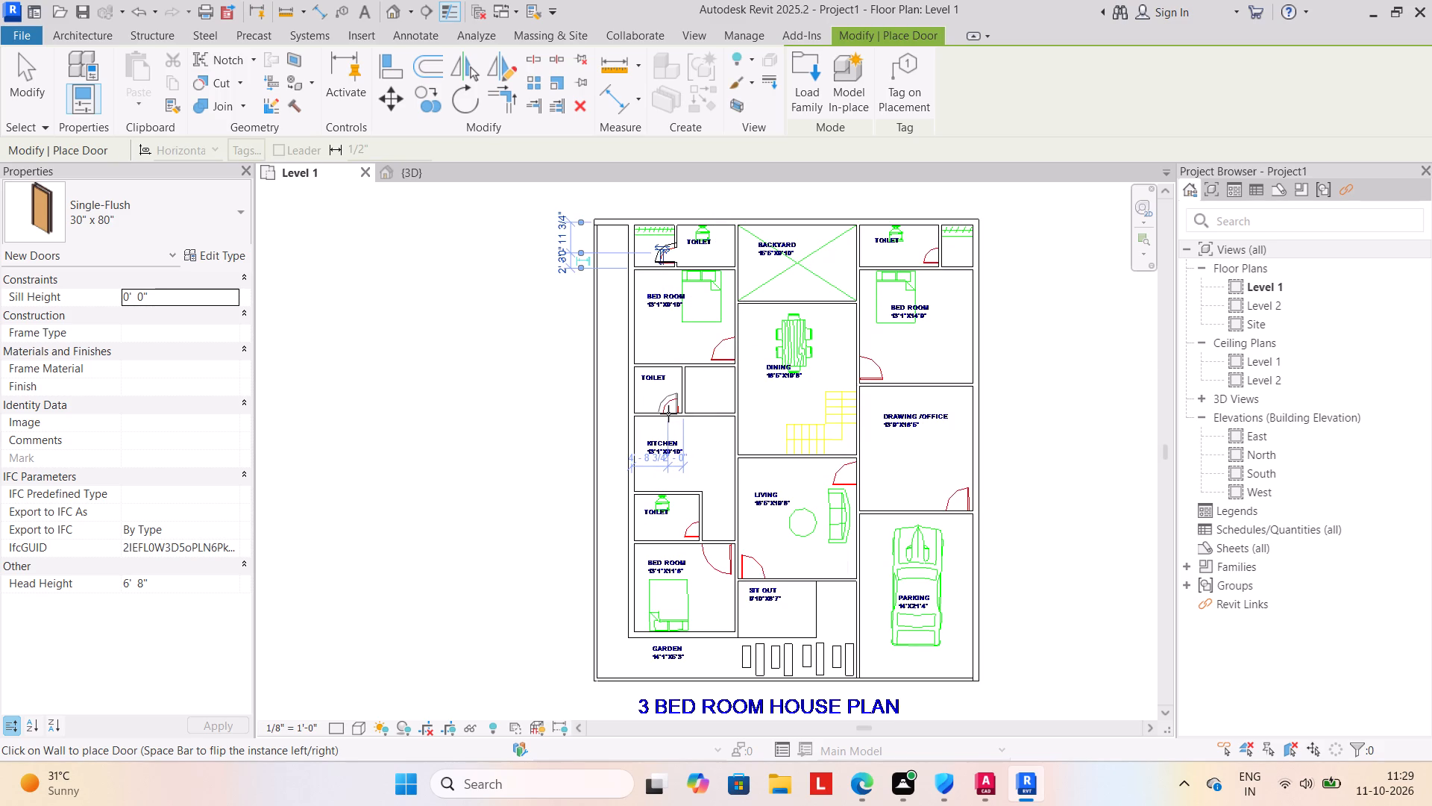
left_click(668, 413)
key("space")
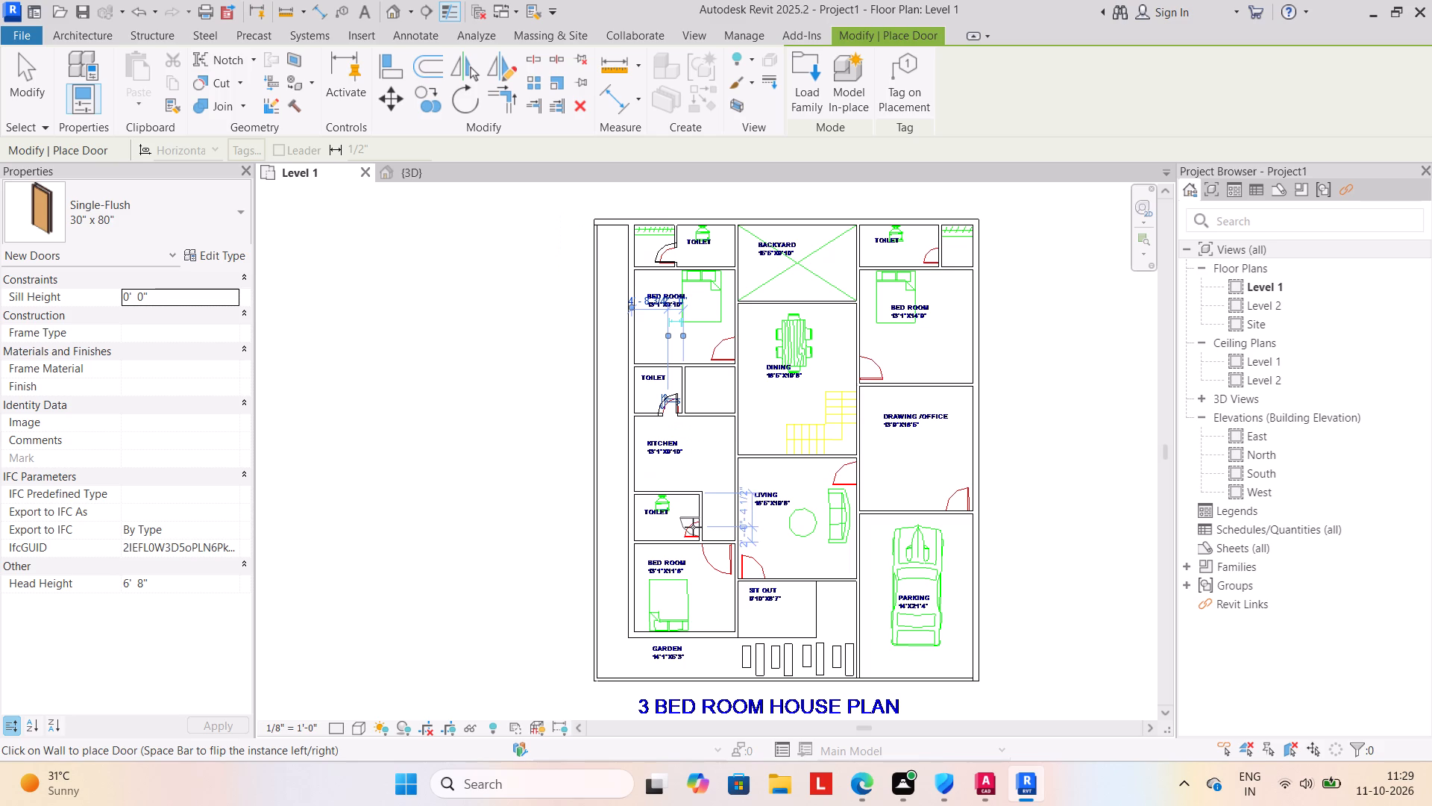
left_click(693, 527)
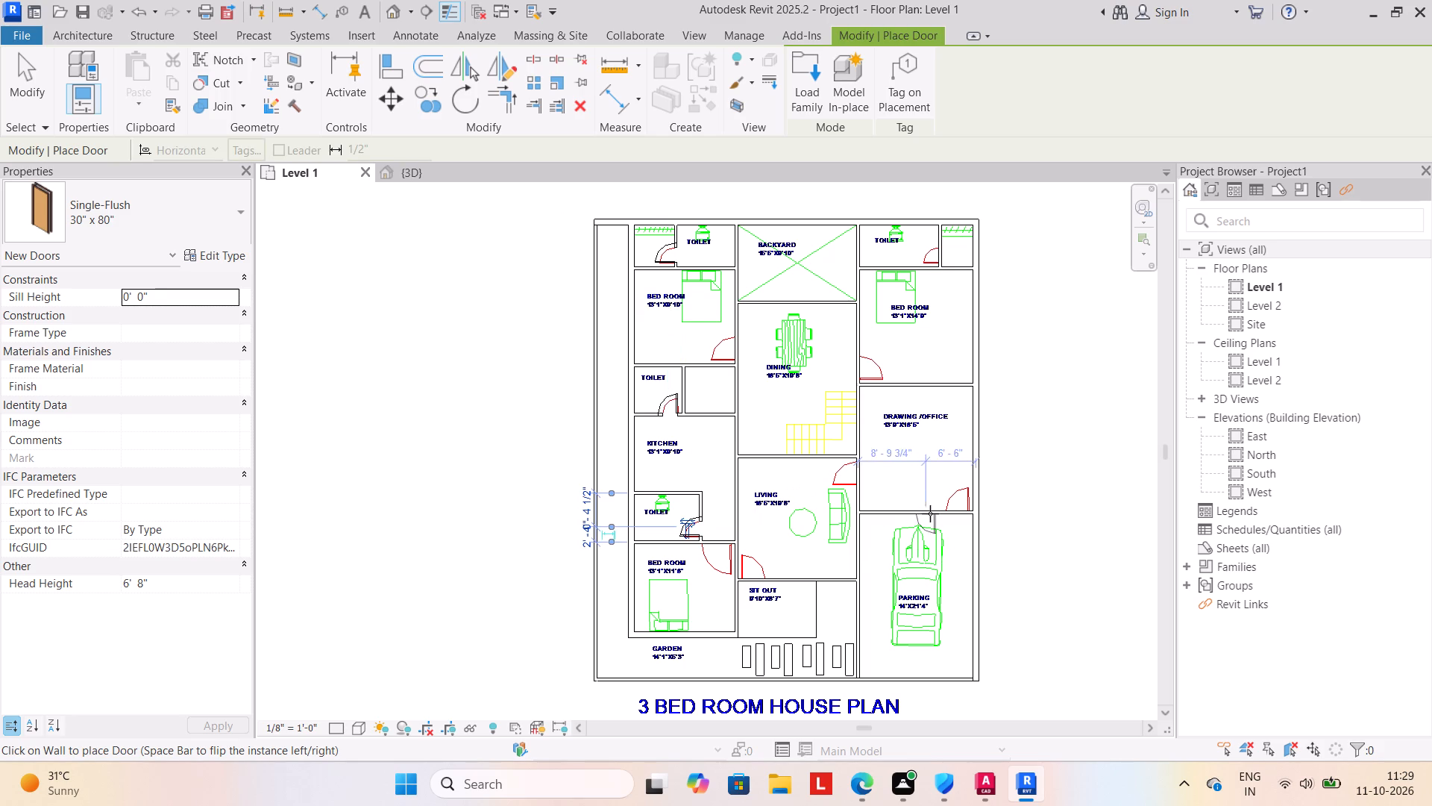
left_click(938, 254)
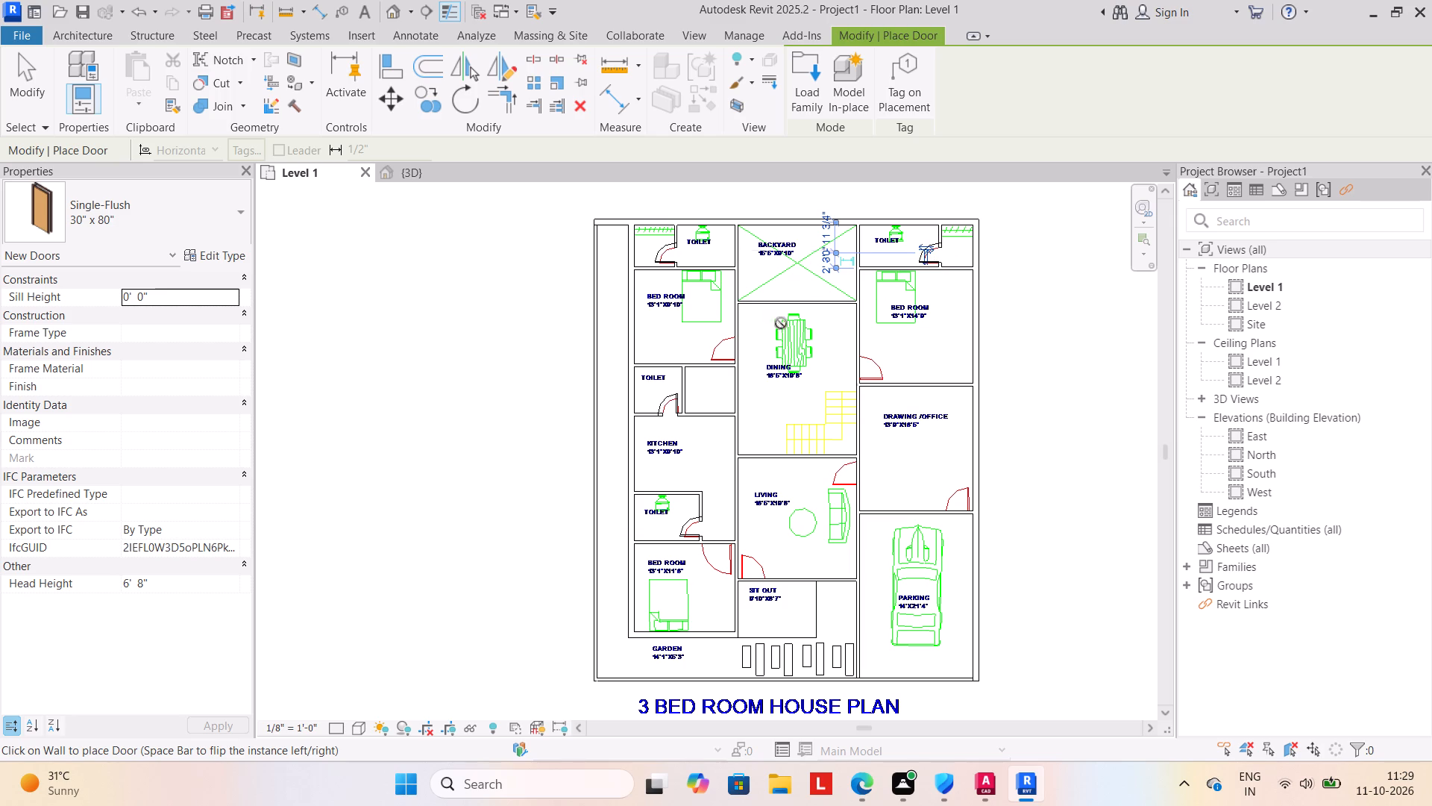
Place 34" x 80" Single-Flush doors at the three bedroom entrances and between the drawing/office and parking, following the CAD swings.
left_click(241, 213)
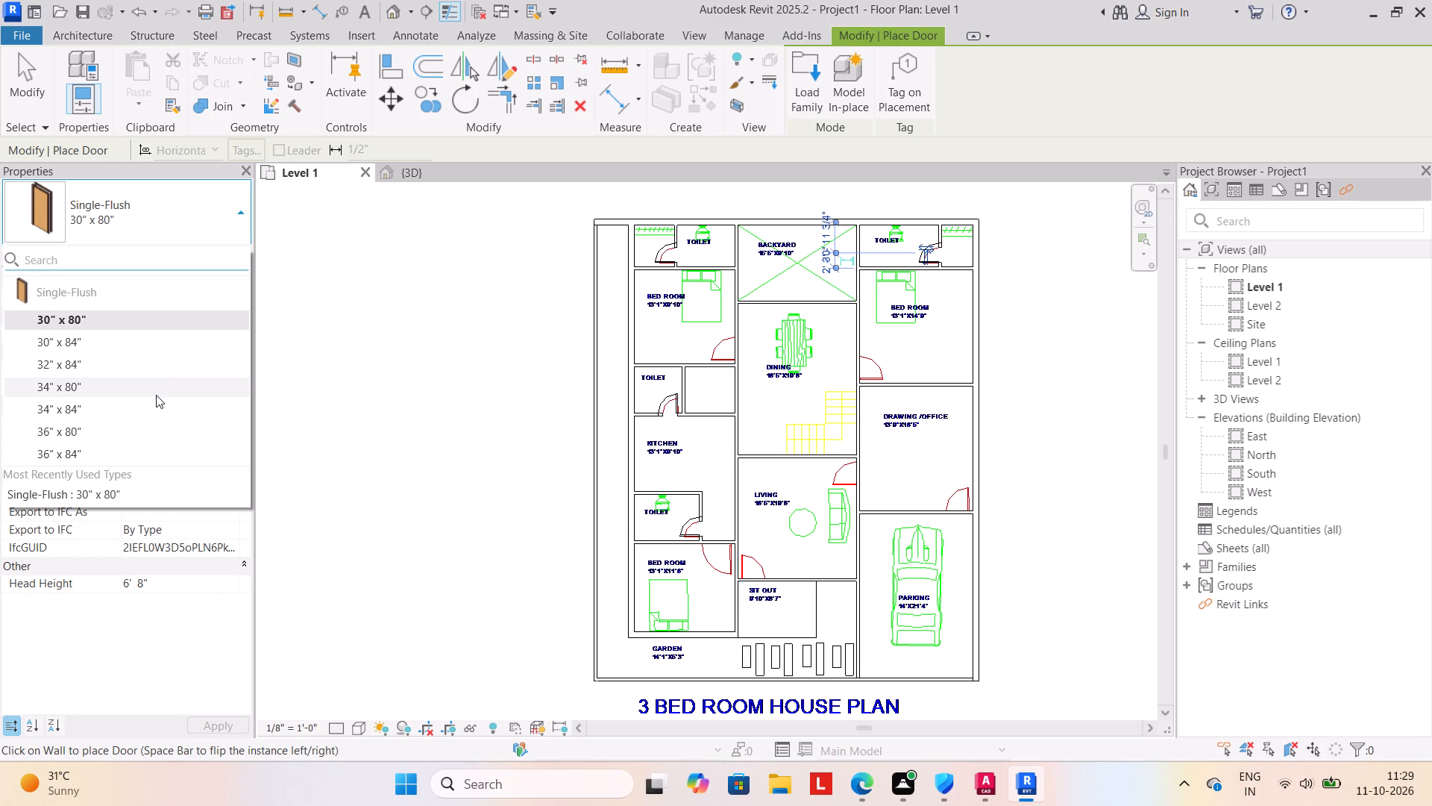
left_click(156, 395)
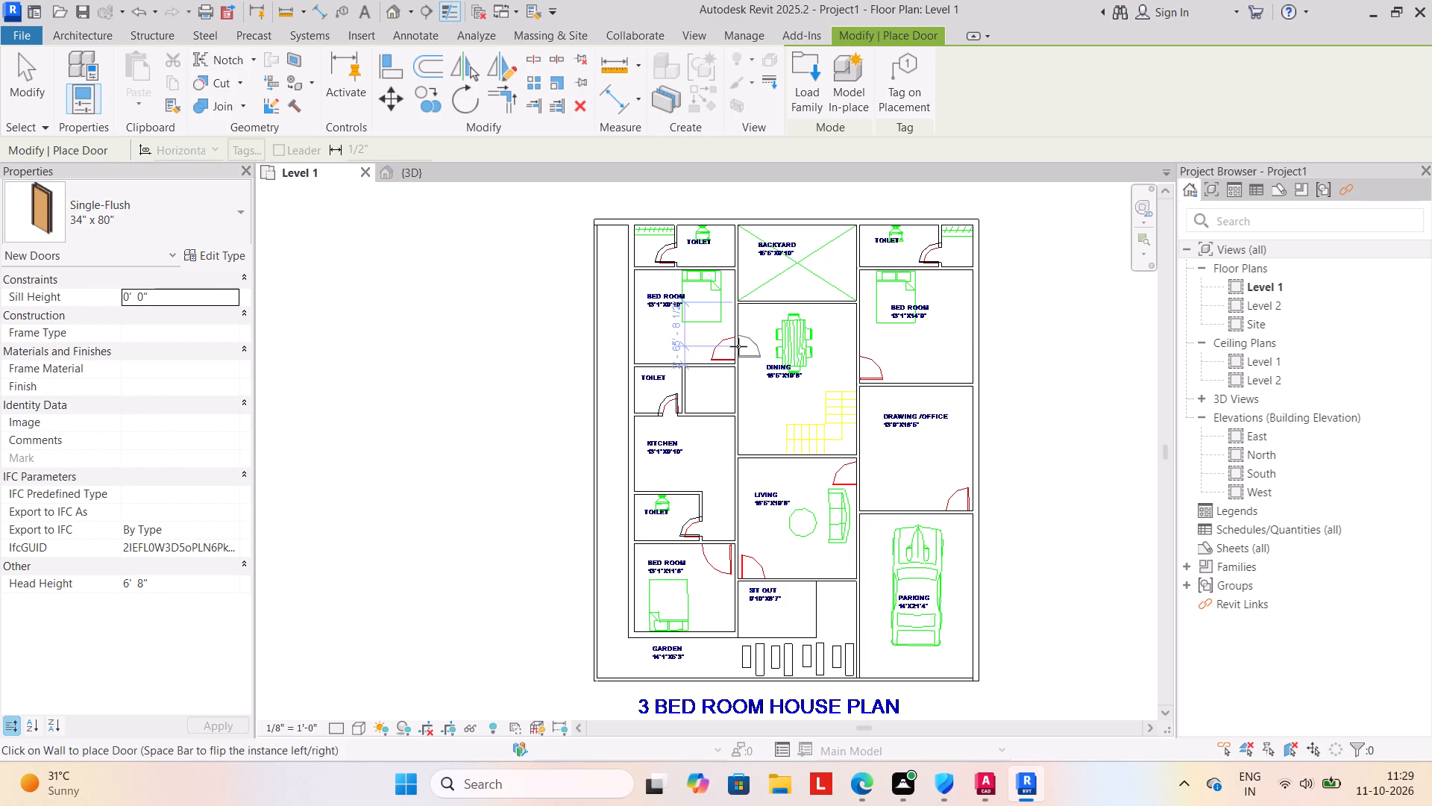
key("space")
left_click(729, 347)
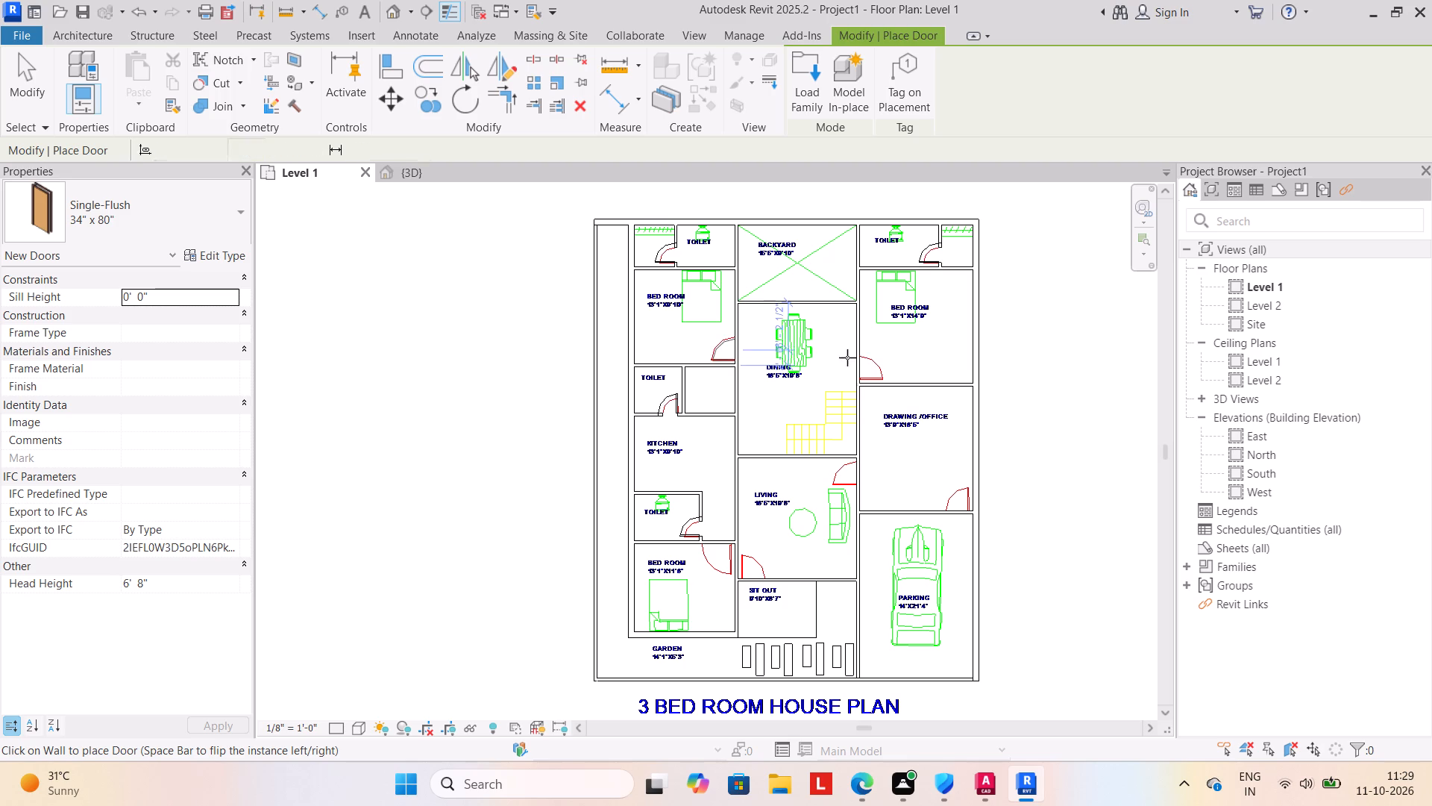
key("space")
left_click(865, 366)
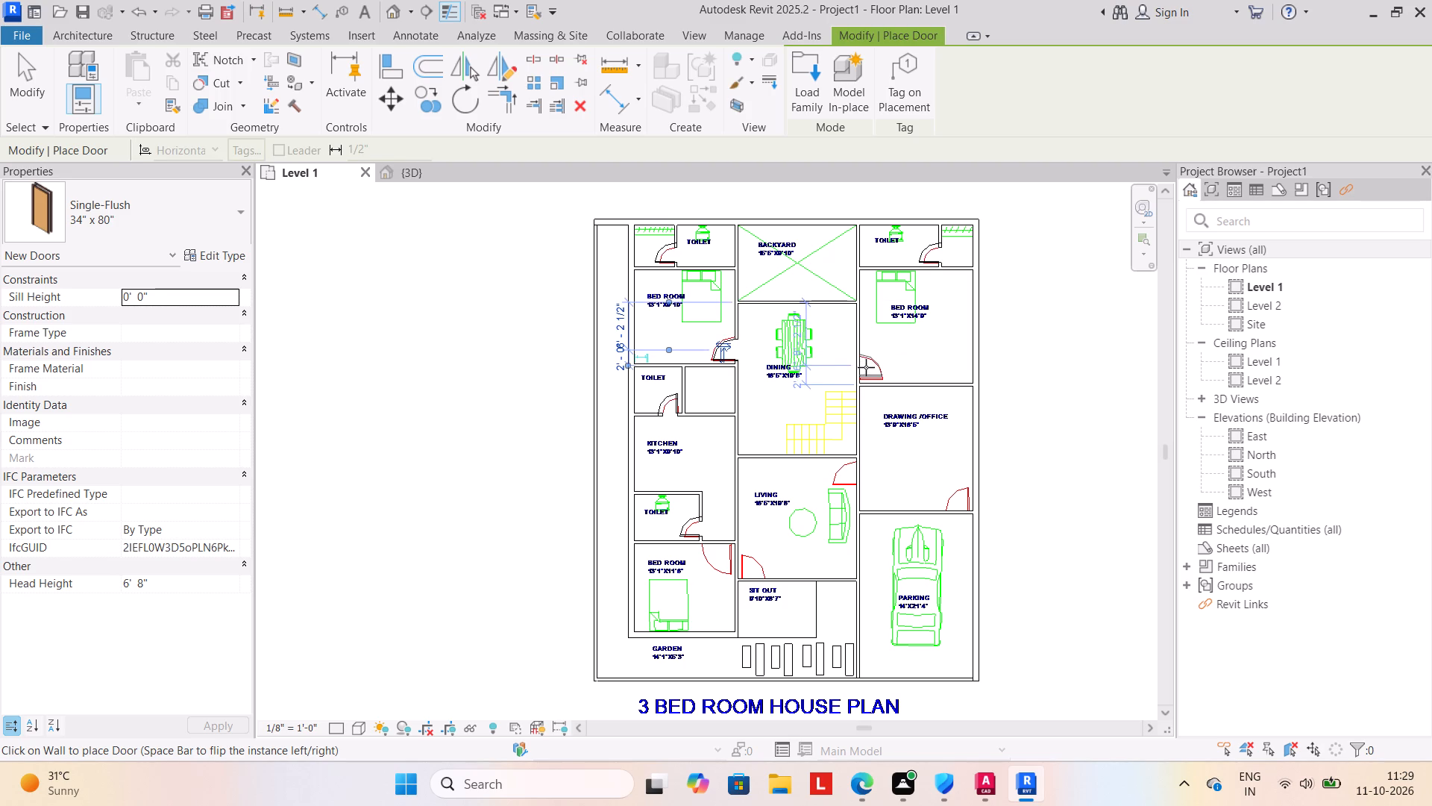
key("space")
left_click(723, 543)
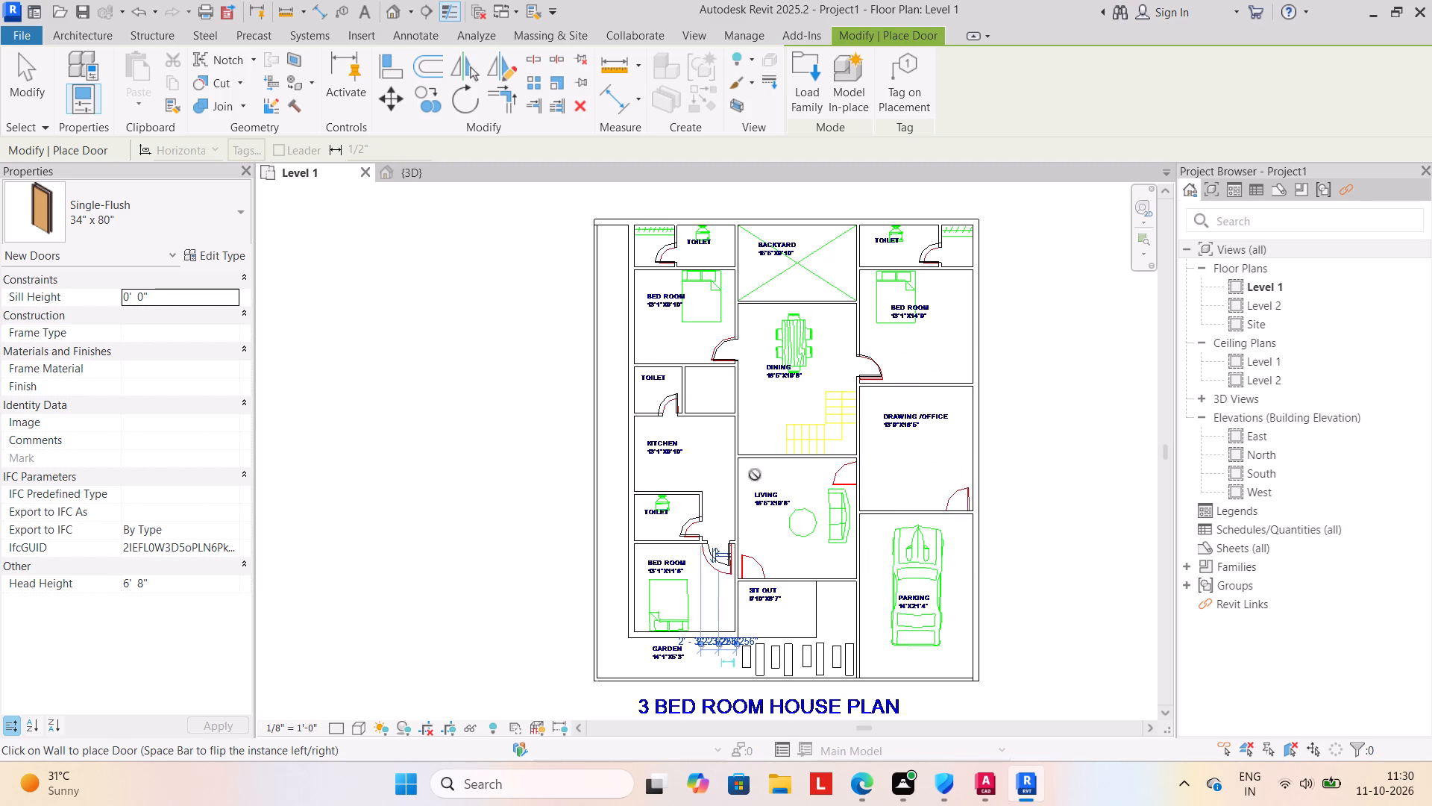
key("space")
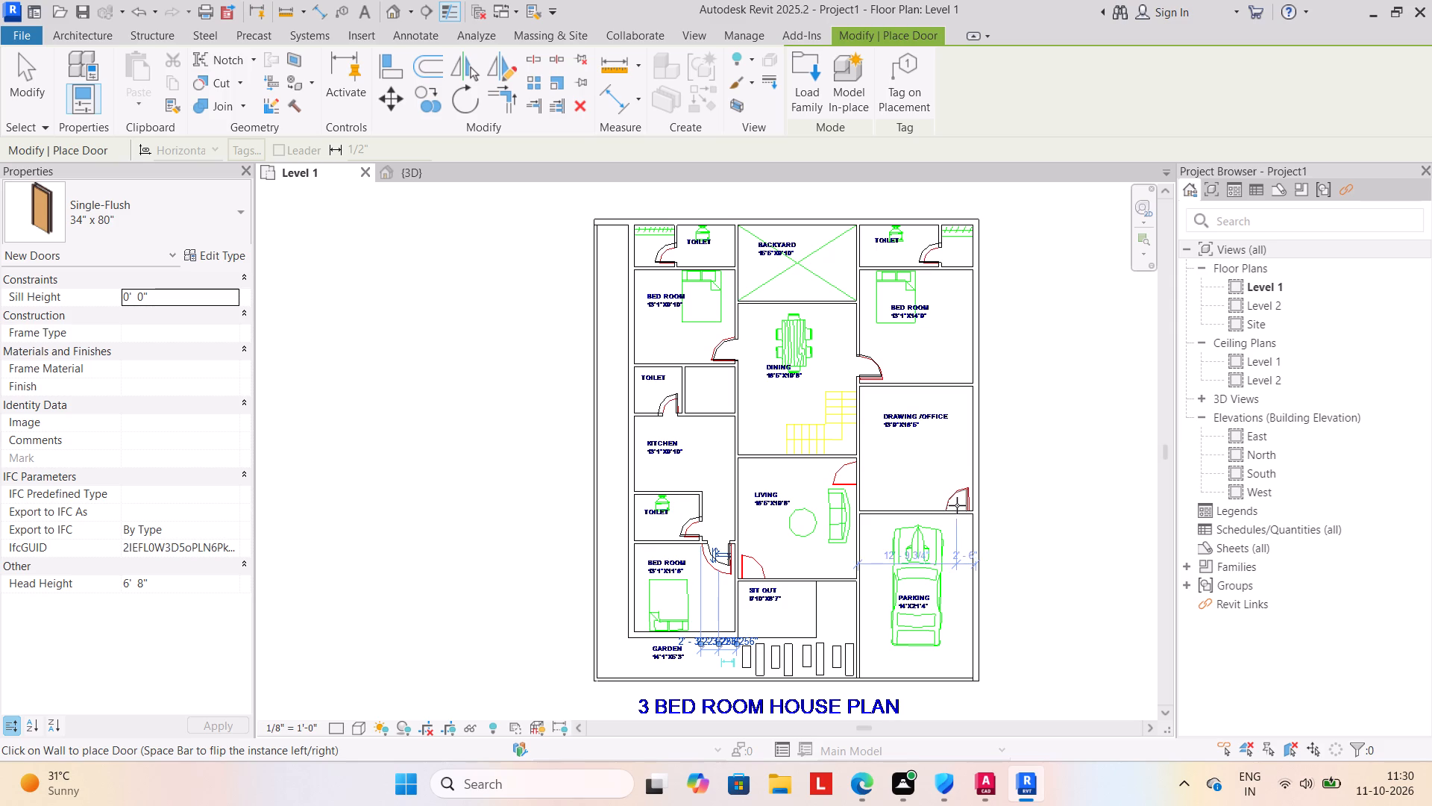
left_click(958, 505)
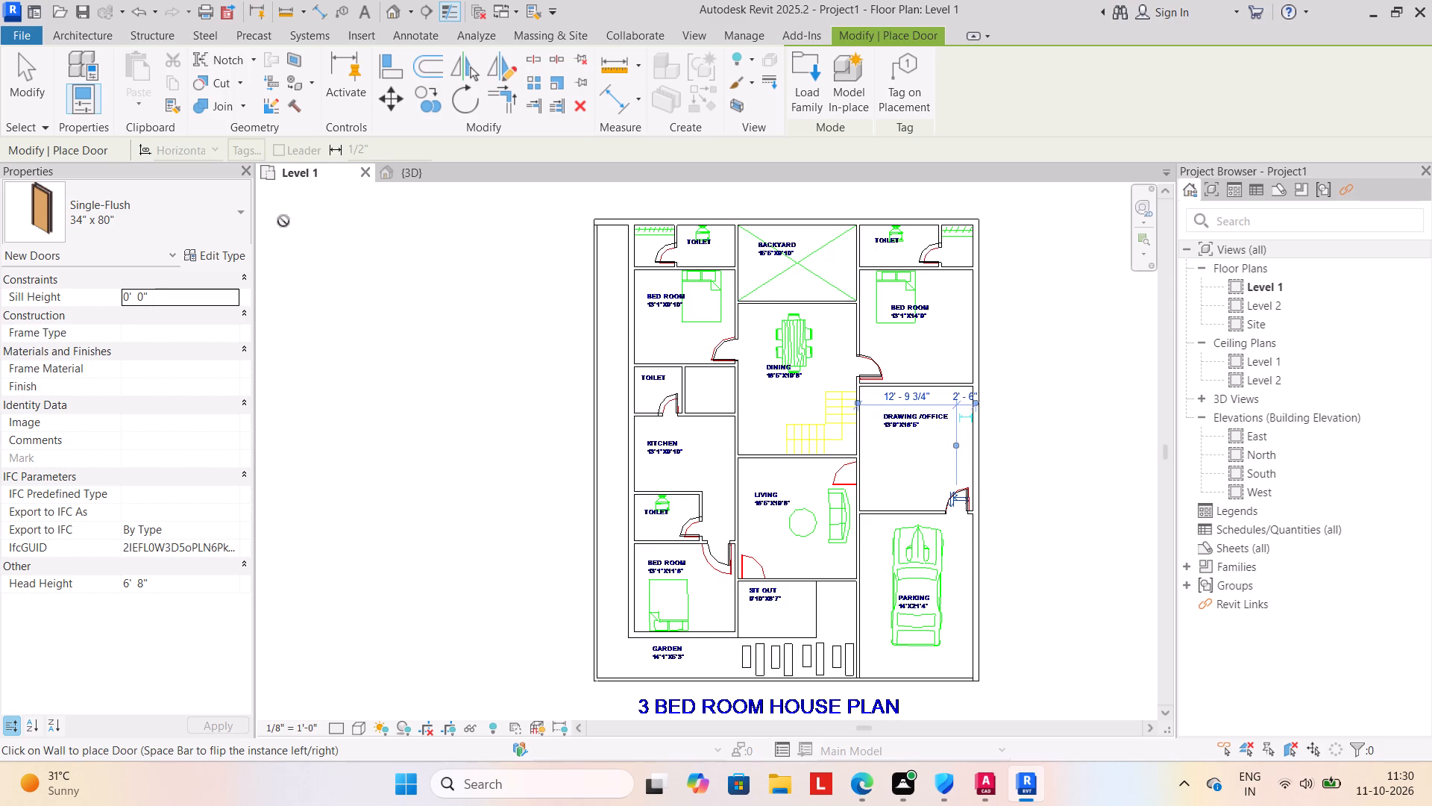
Place 36" x 84" Single-Flush doors between the living room and drawing/office and between the living room and sit-out.
left_click(249, 220)
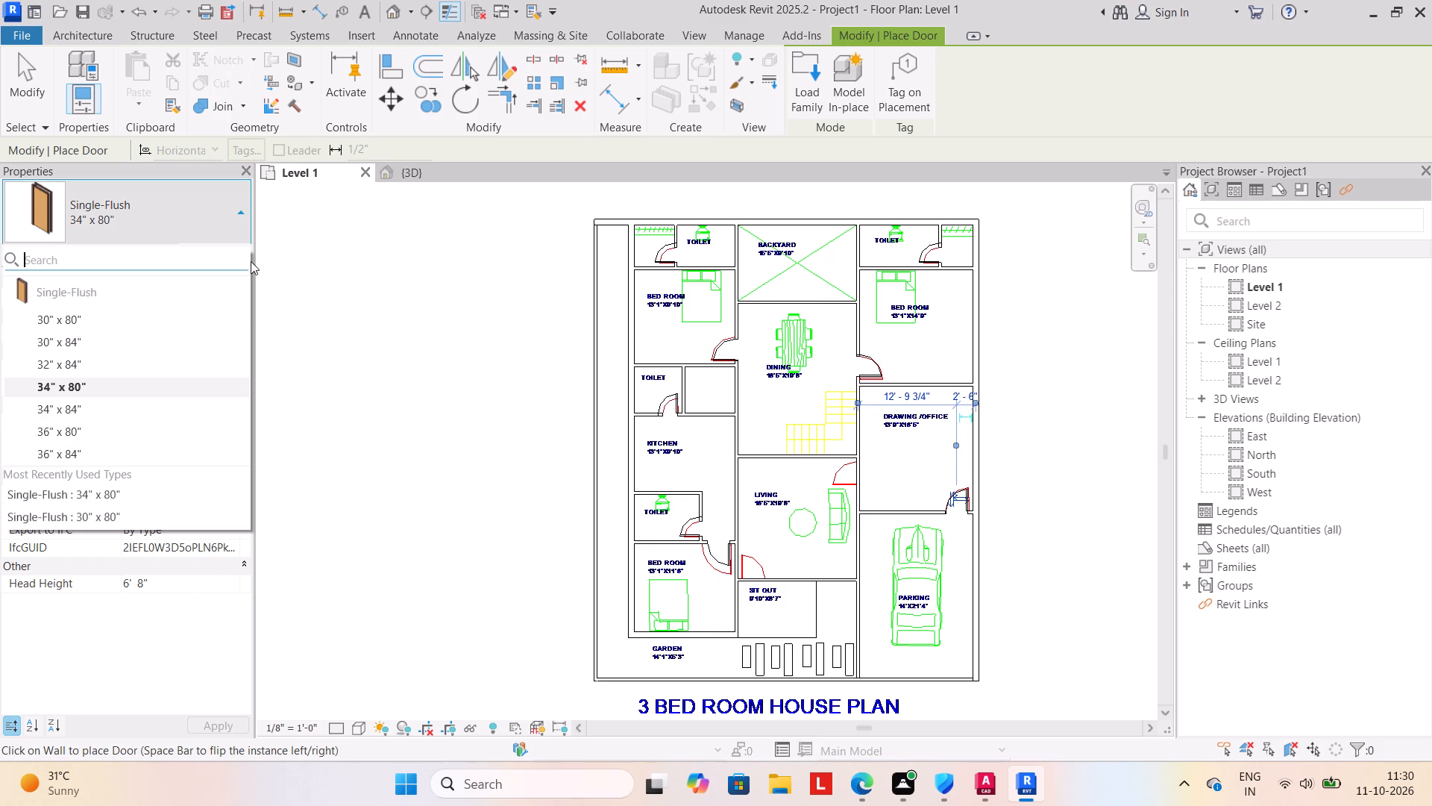
left_click(183, 453)
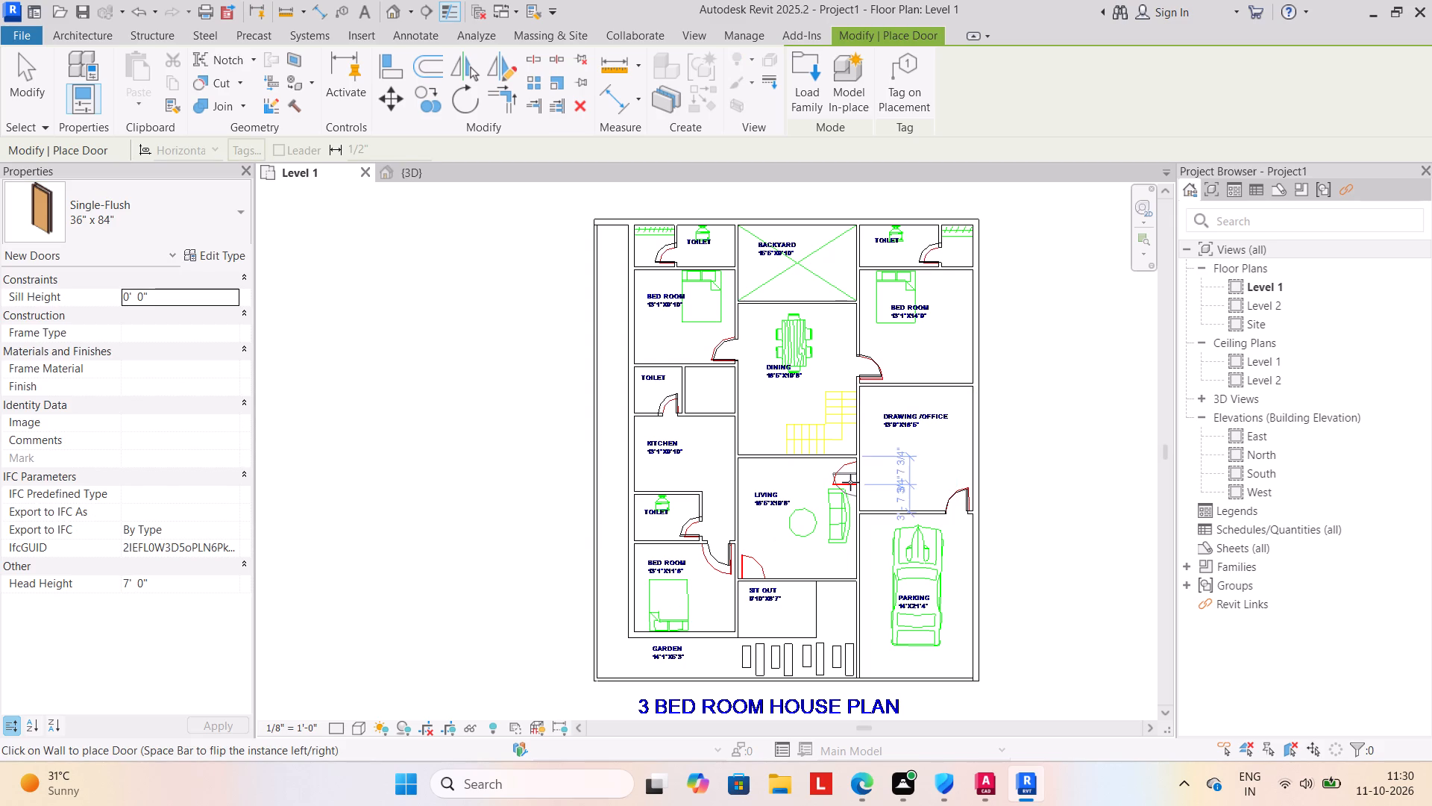
key("space")
left_click(852, 476)
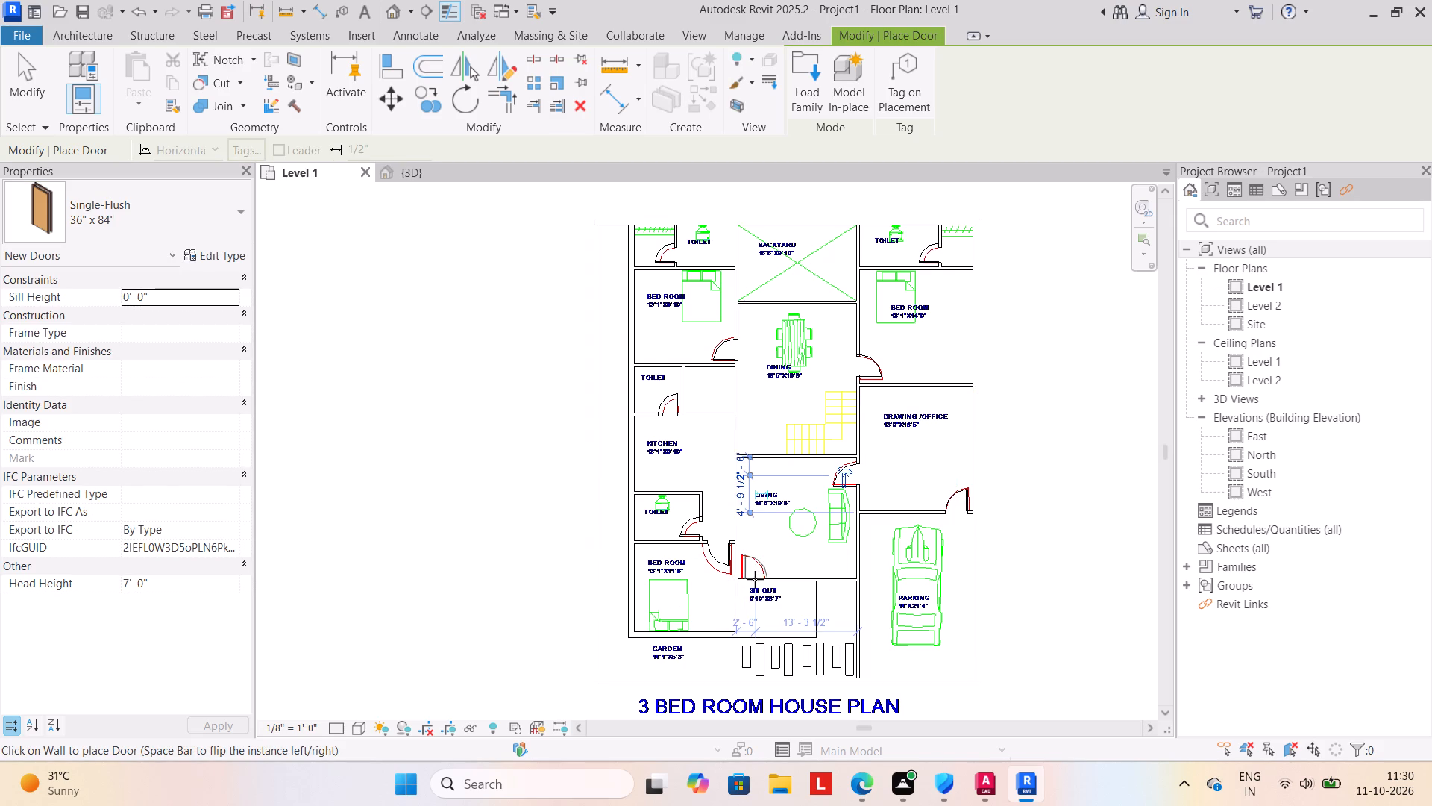
left_click(755, 579)
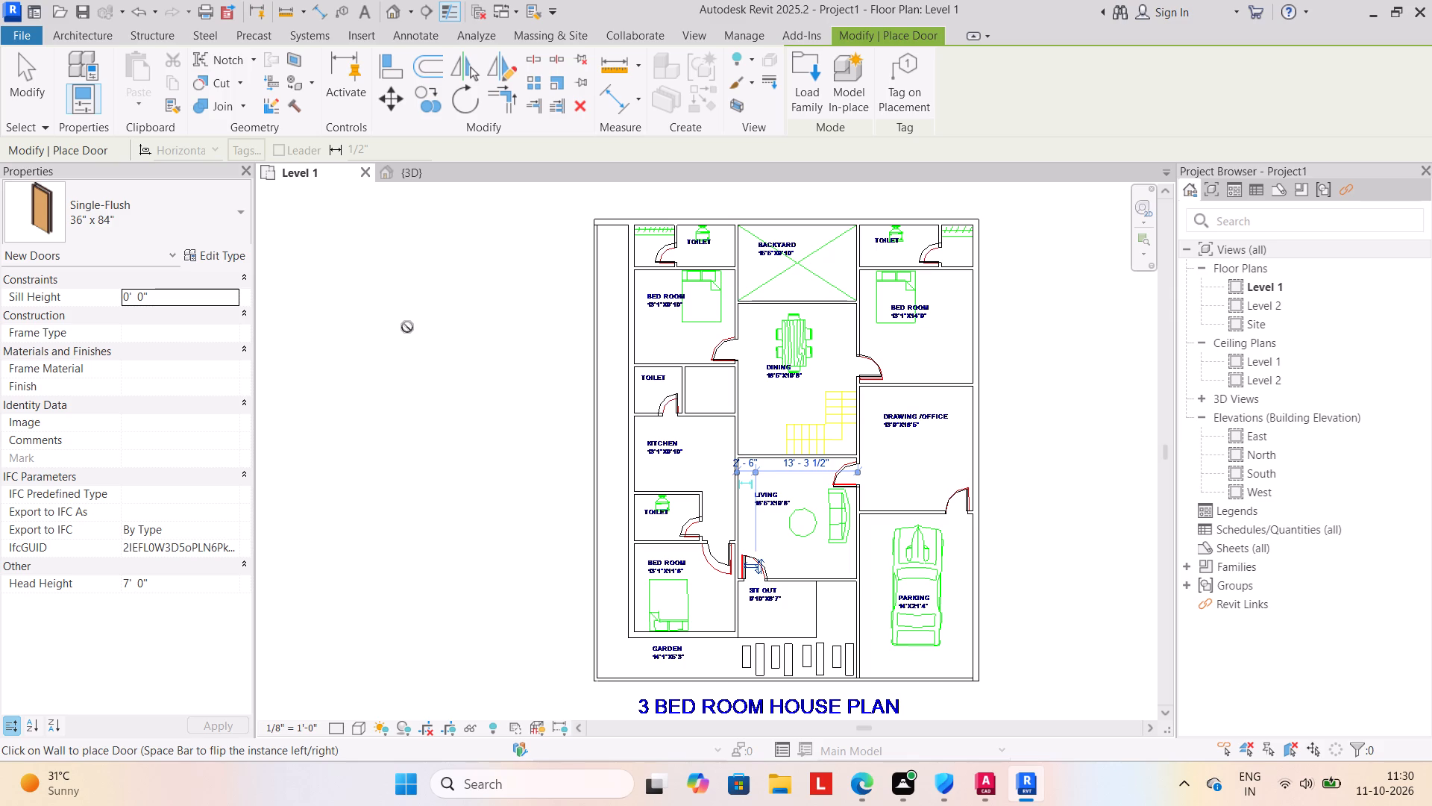
key("Escape")
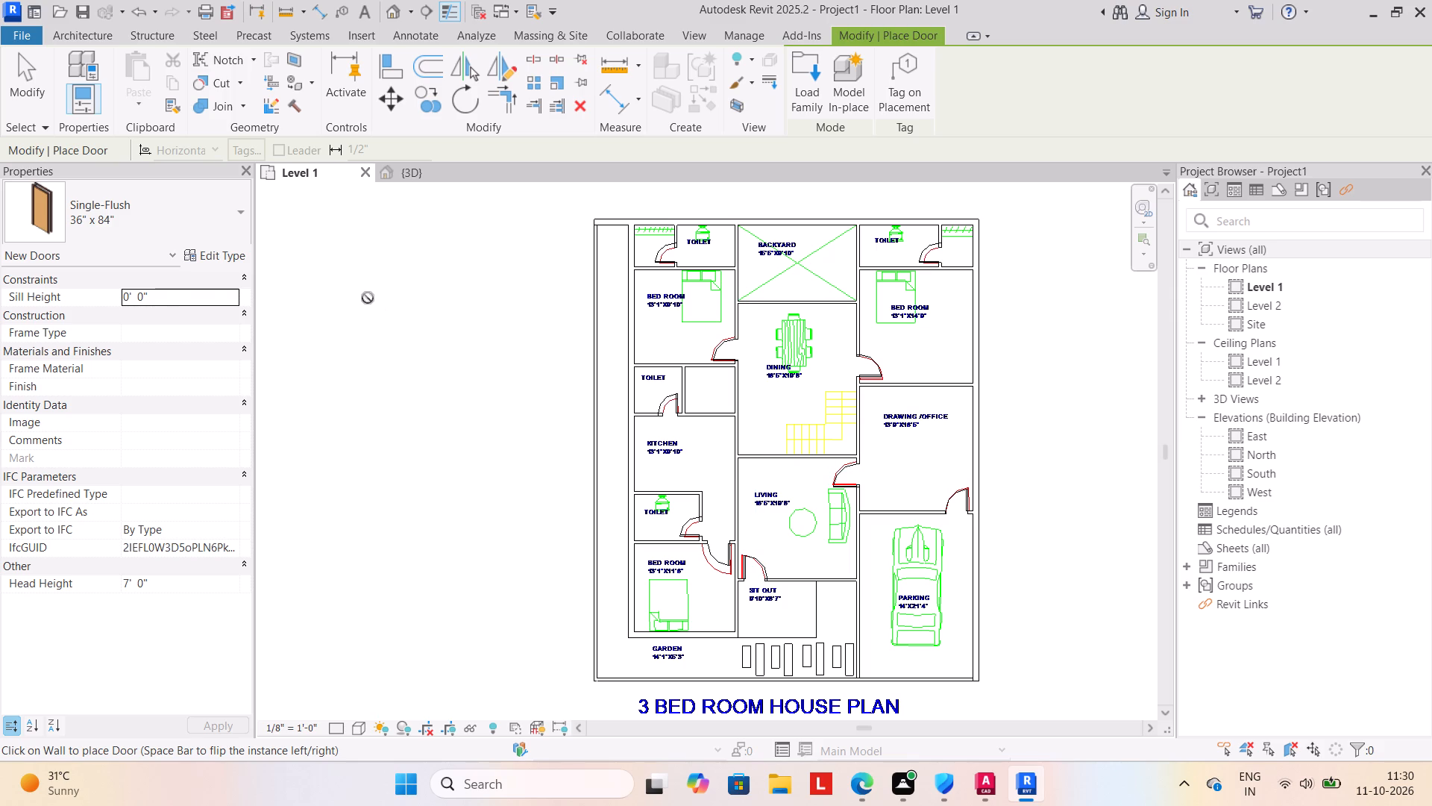
key("Escape")
Load the Bed_17739 family from the beds folder as a component for placement.
left_click(213, 109)
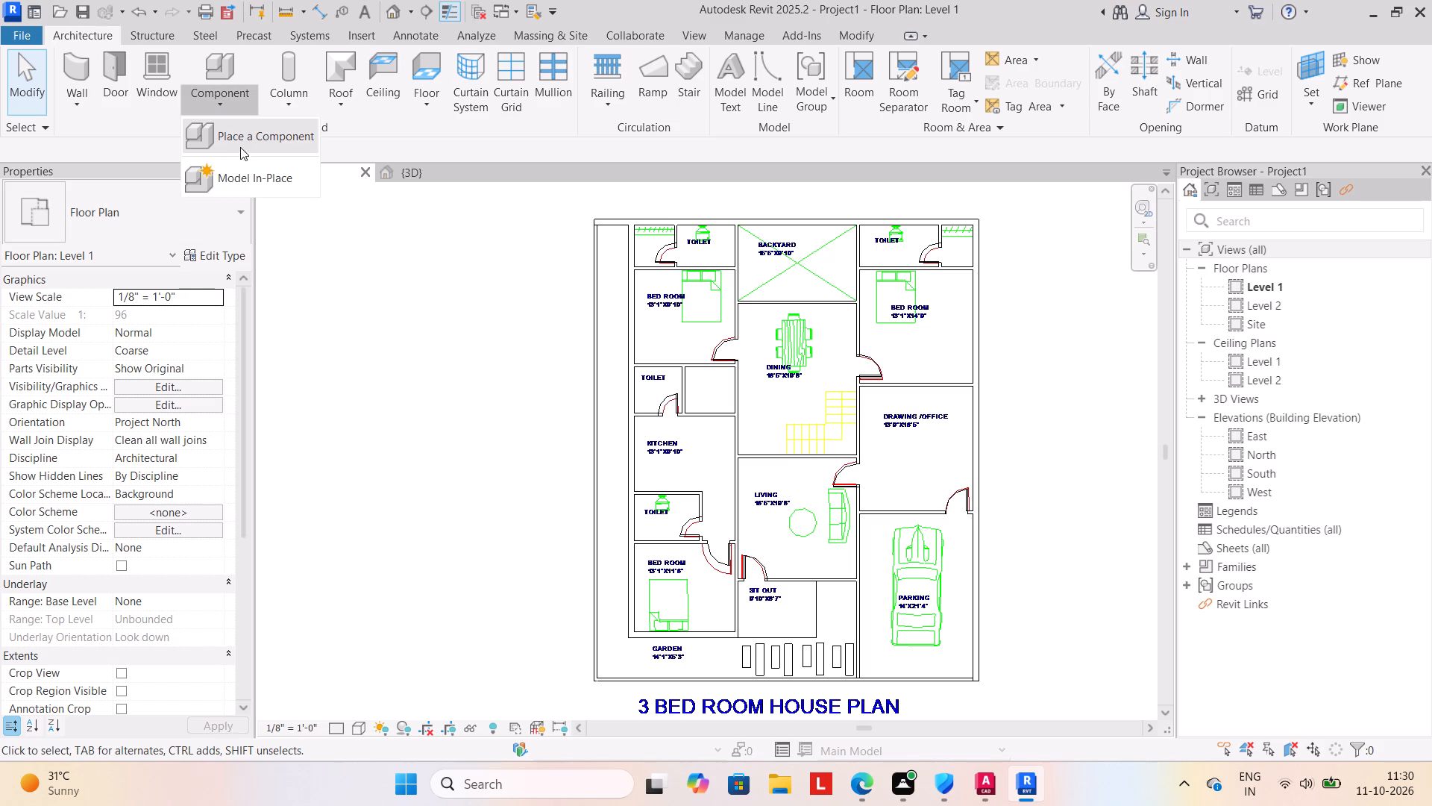
left_click(261, 136)
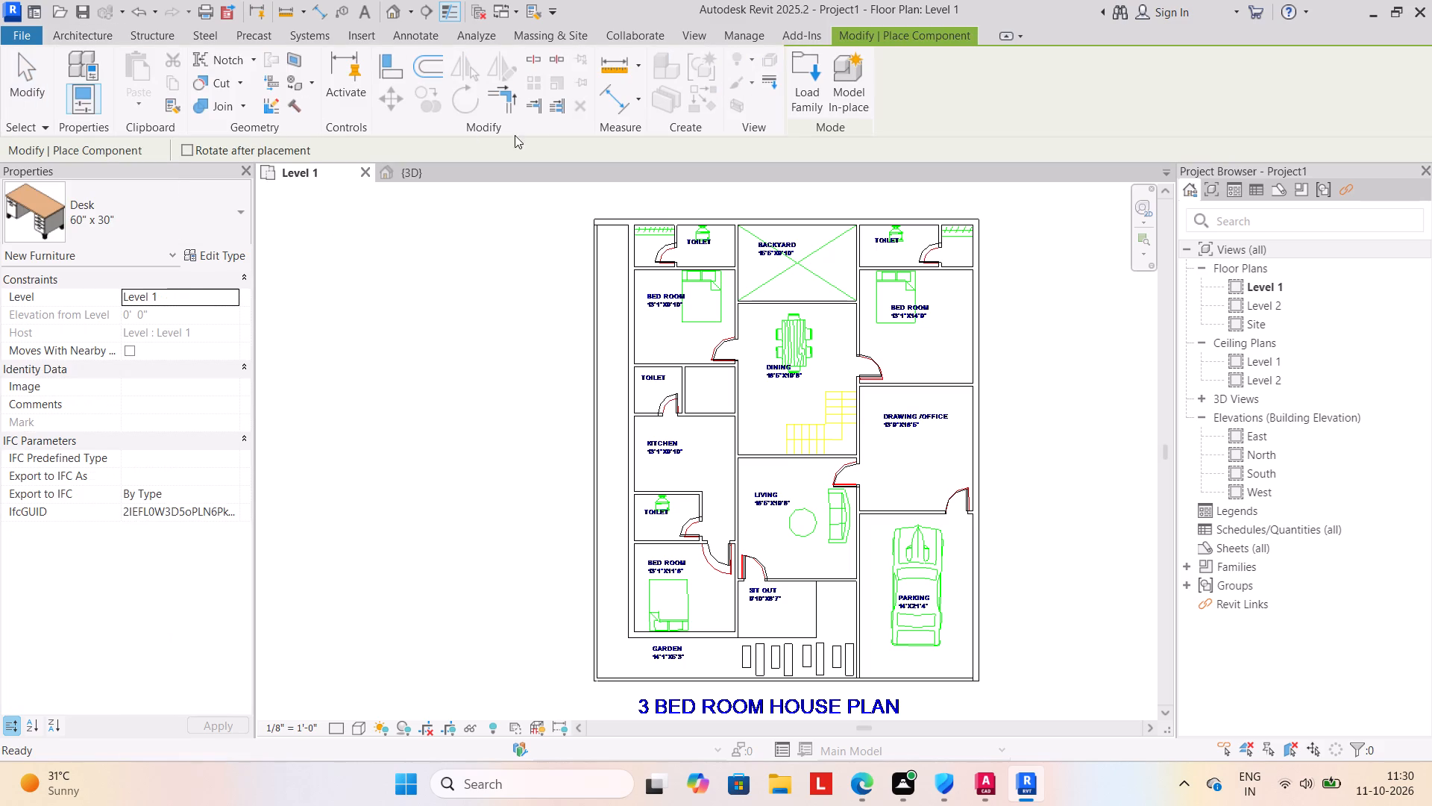
left_click(803, 107)
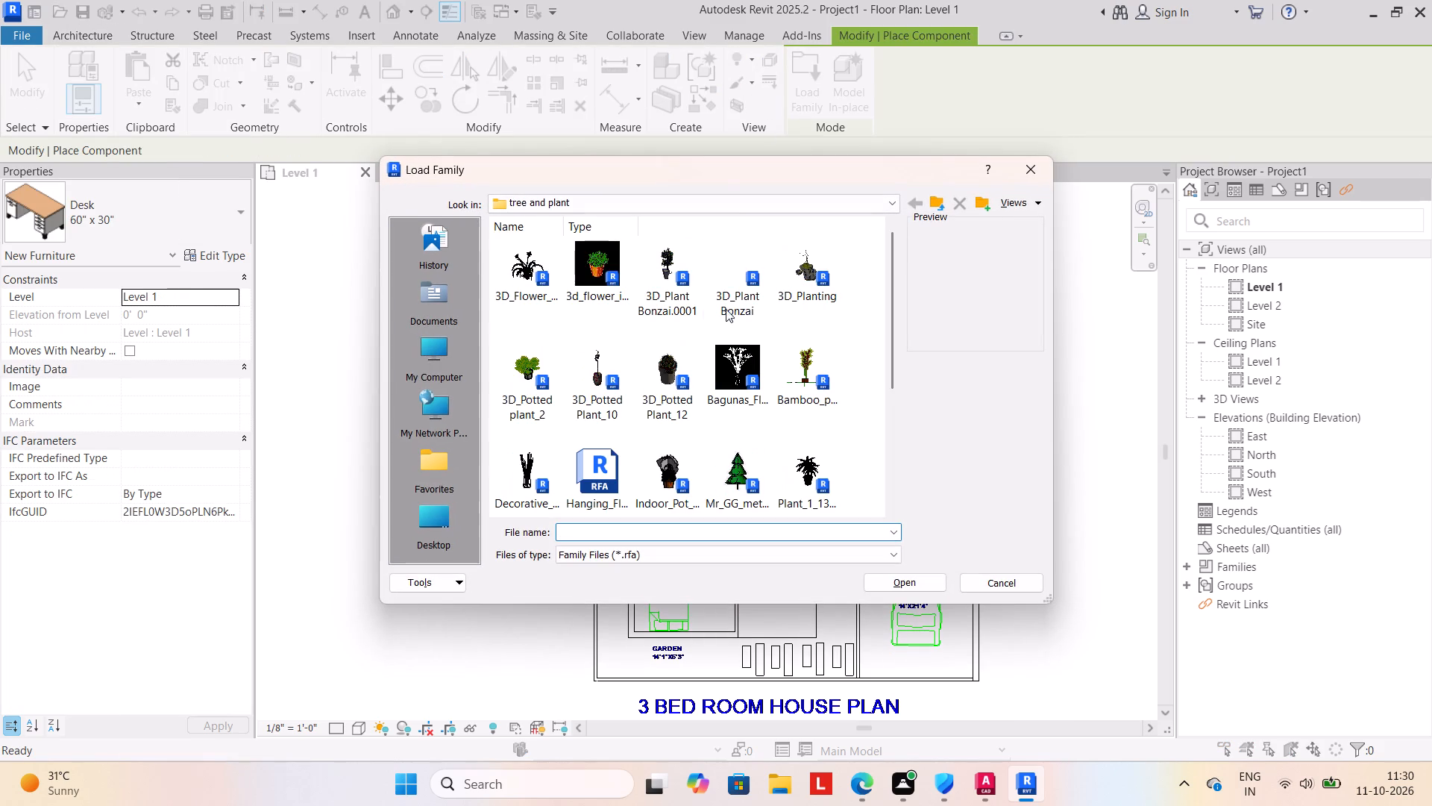
left_click(937, 204)
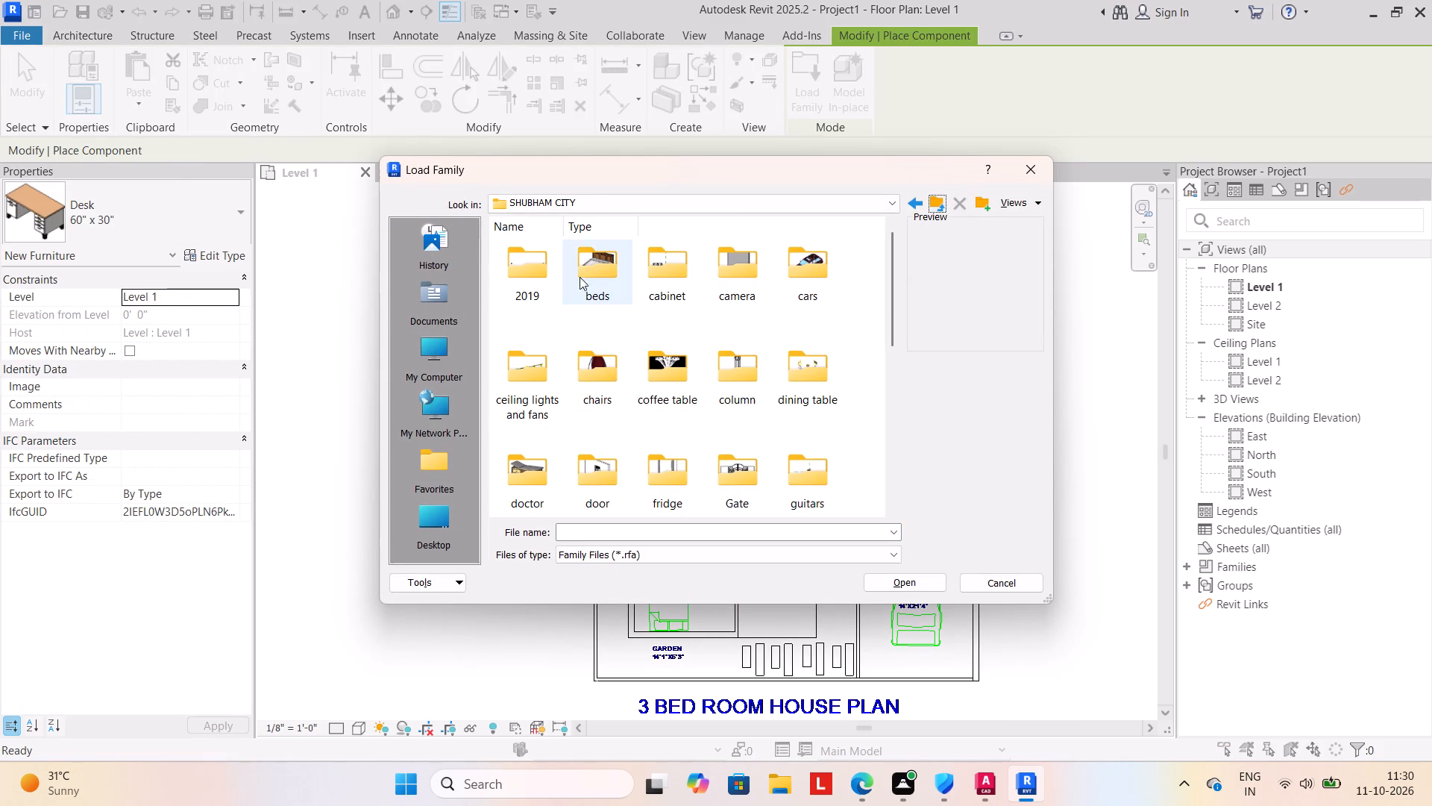
double_click(591, 267)
left_click(601, 360)
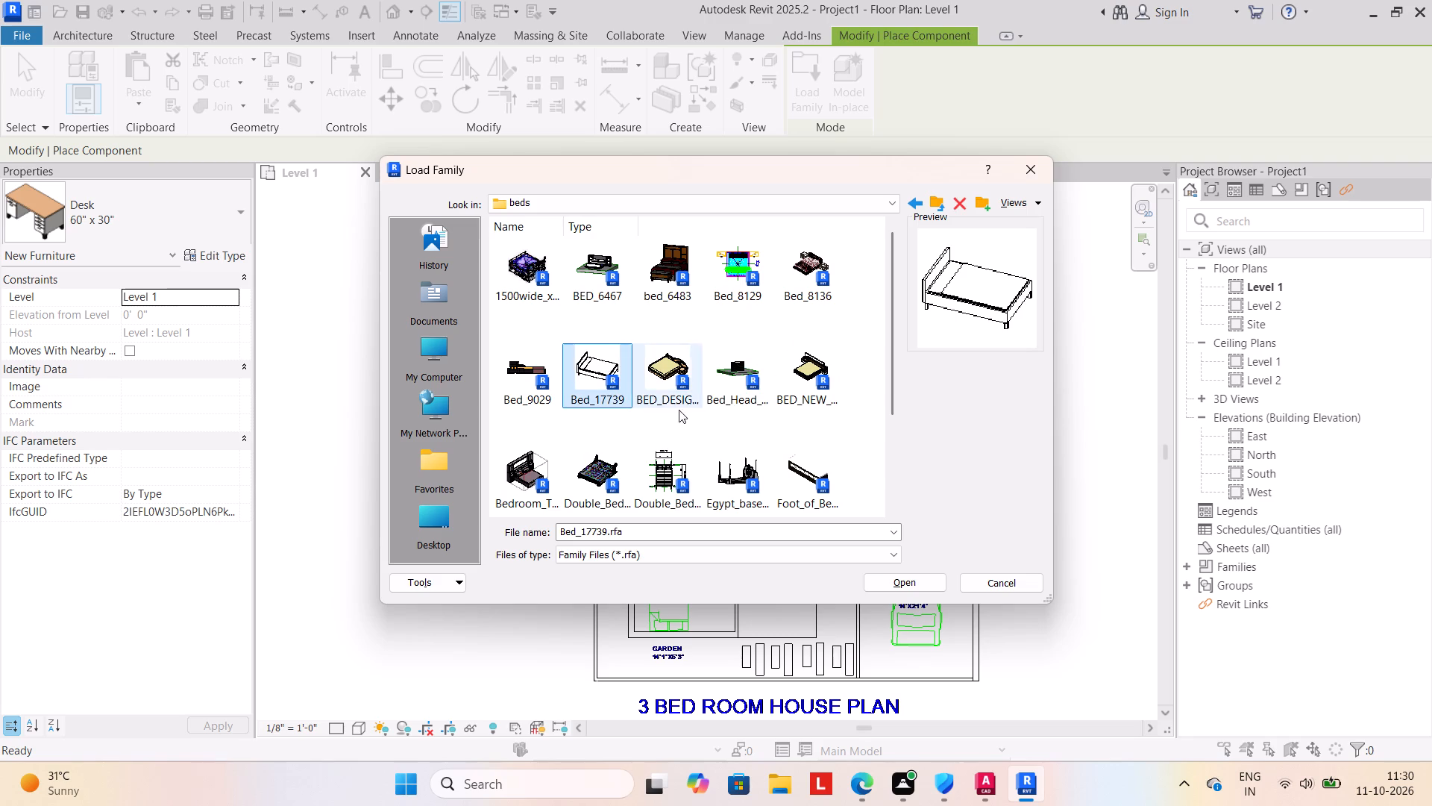
left_click(895, 578)
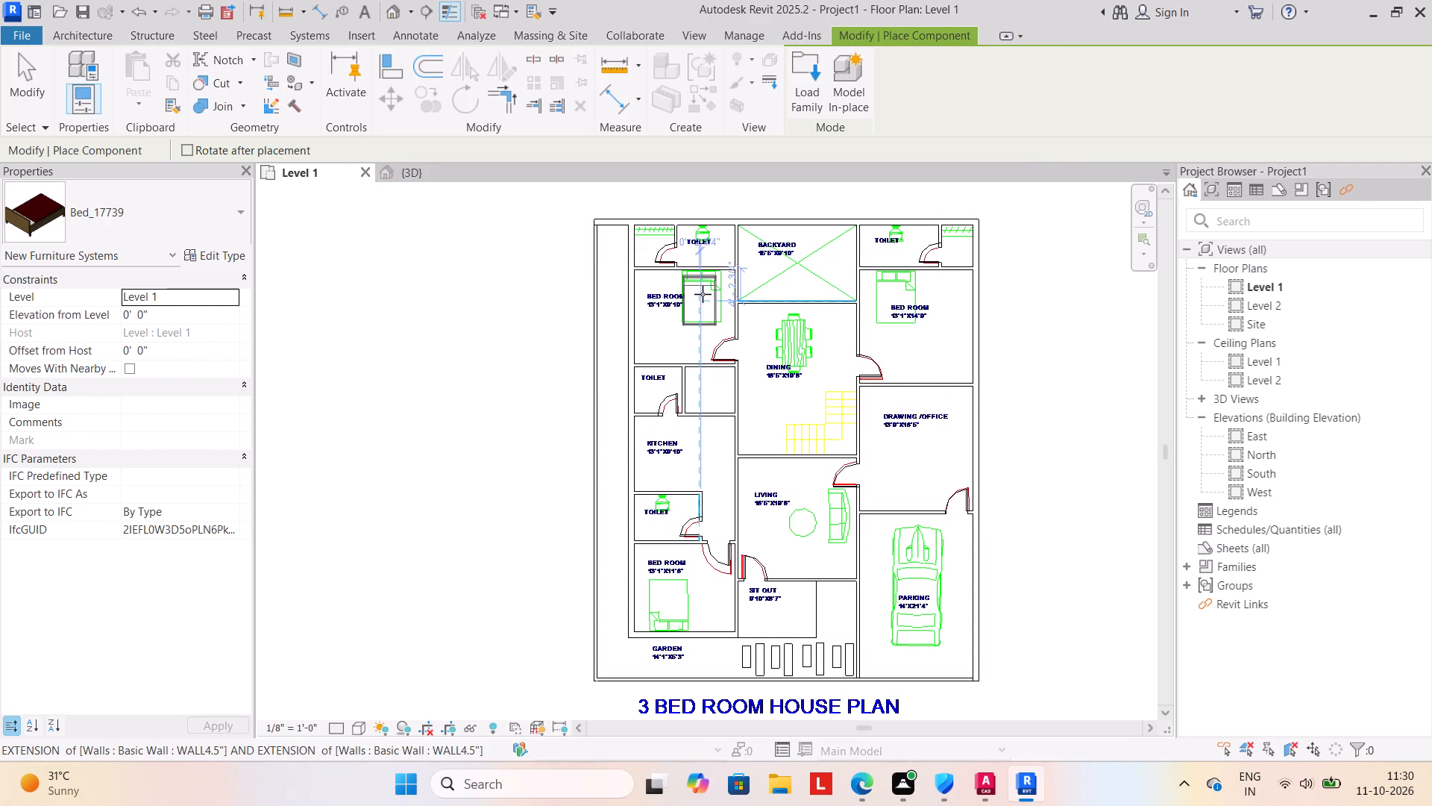
Place a Bed_17739 over the CAD bed in each of the two rear bedrooms, heads towards the toilets.
scroll(705, 291, "up", 1)
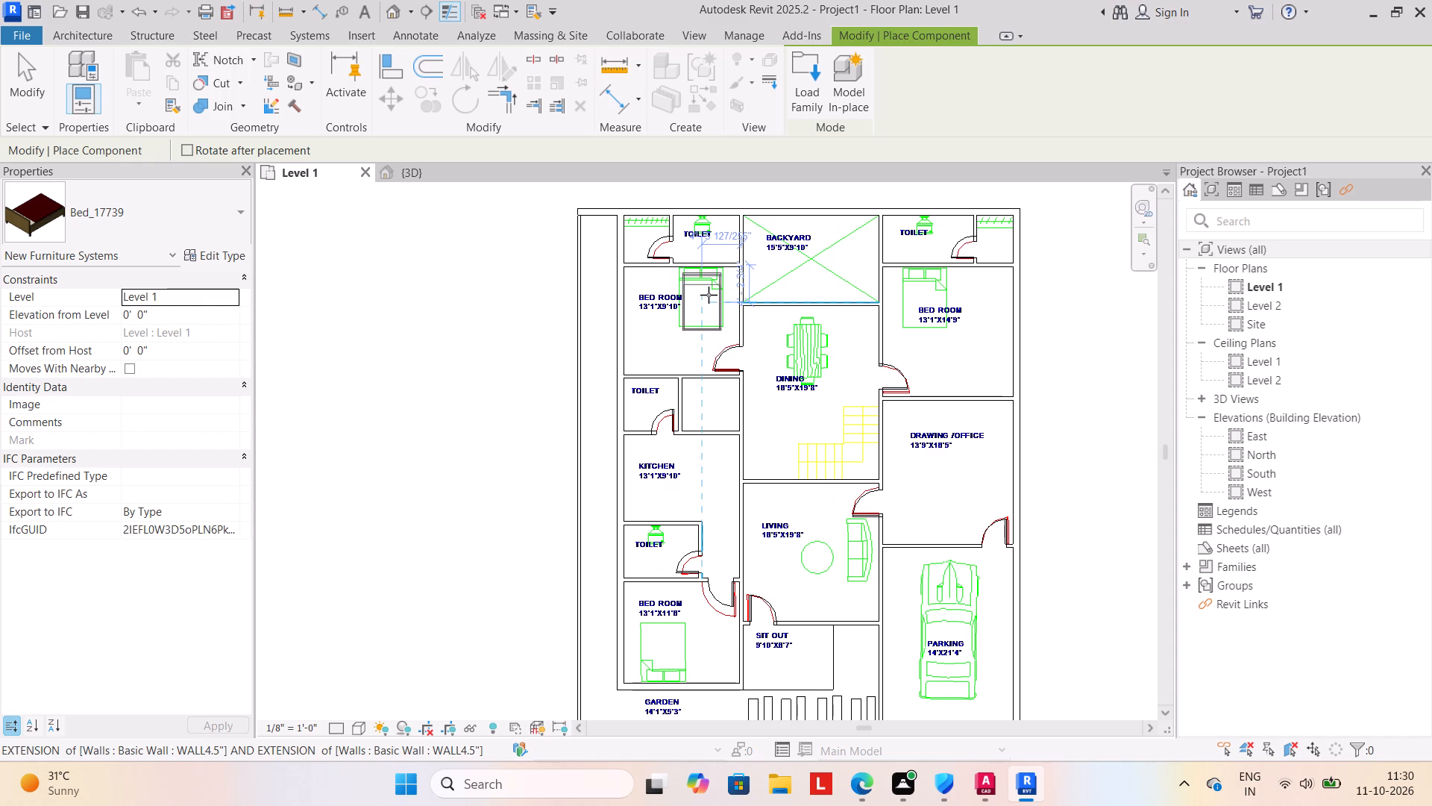
scroll(710, 281, "up", 1)
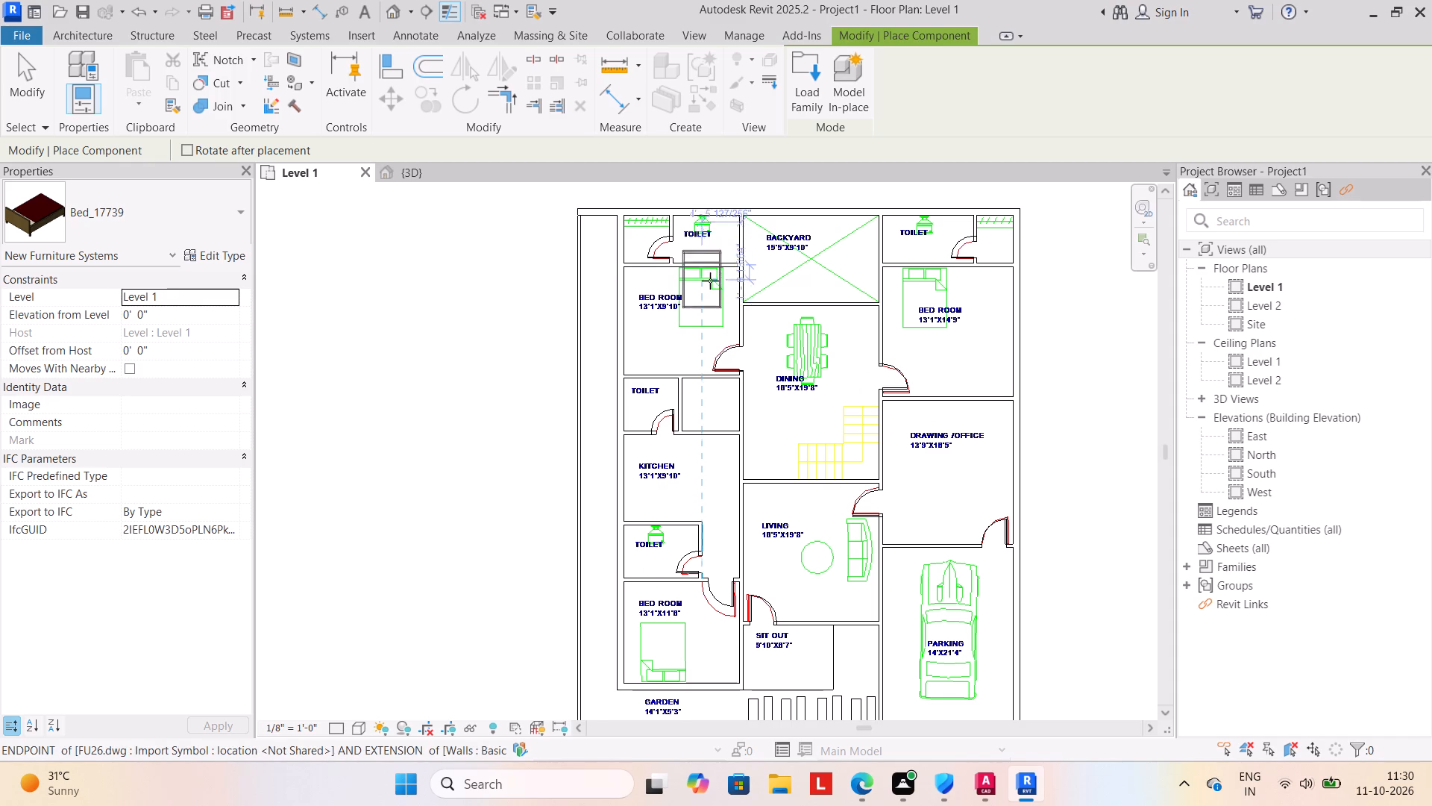
scroll(710, 281, "up", 4)
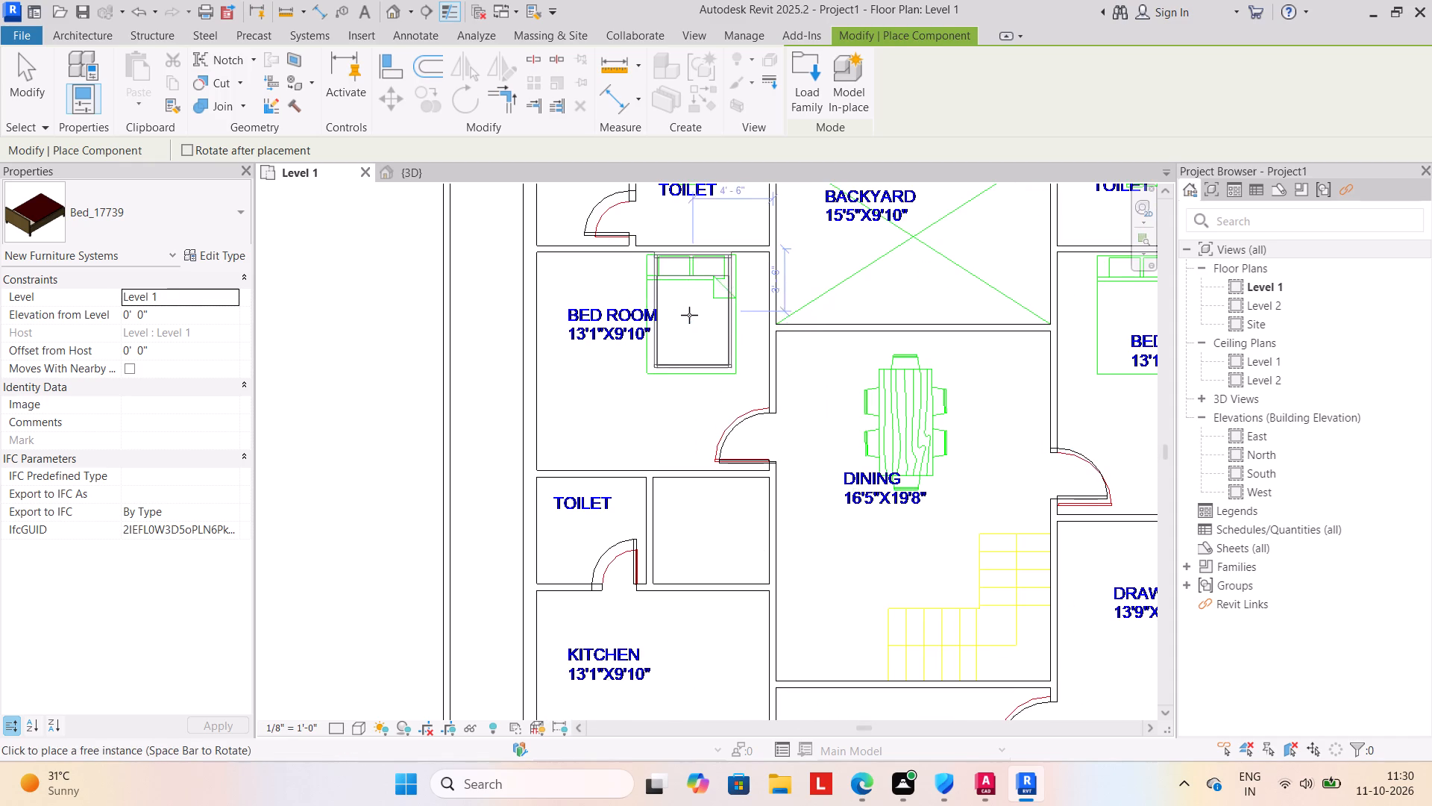
left_click(688, 313)
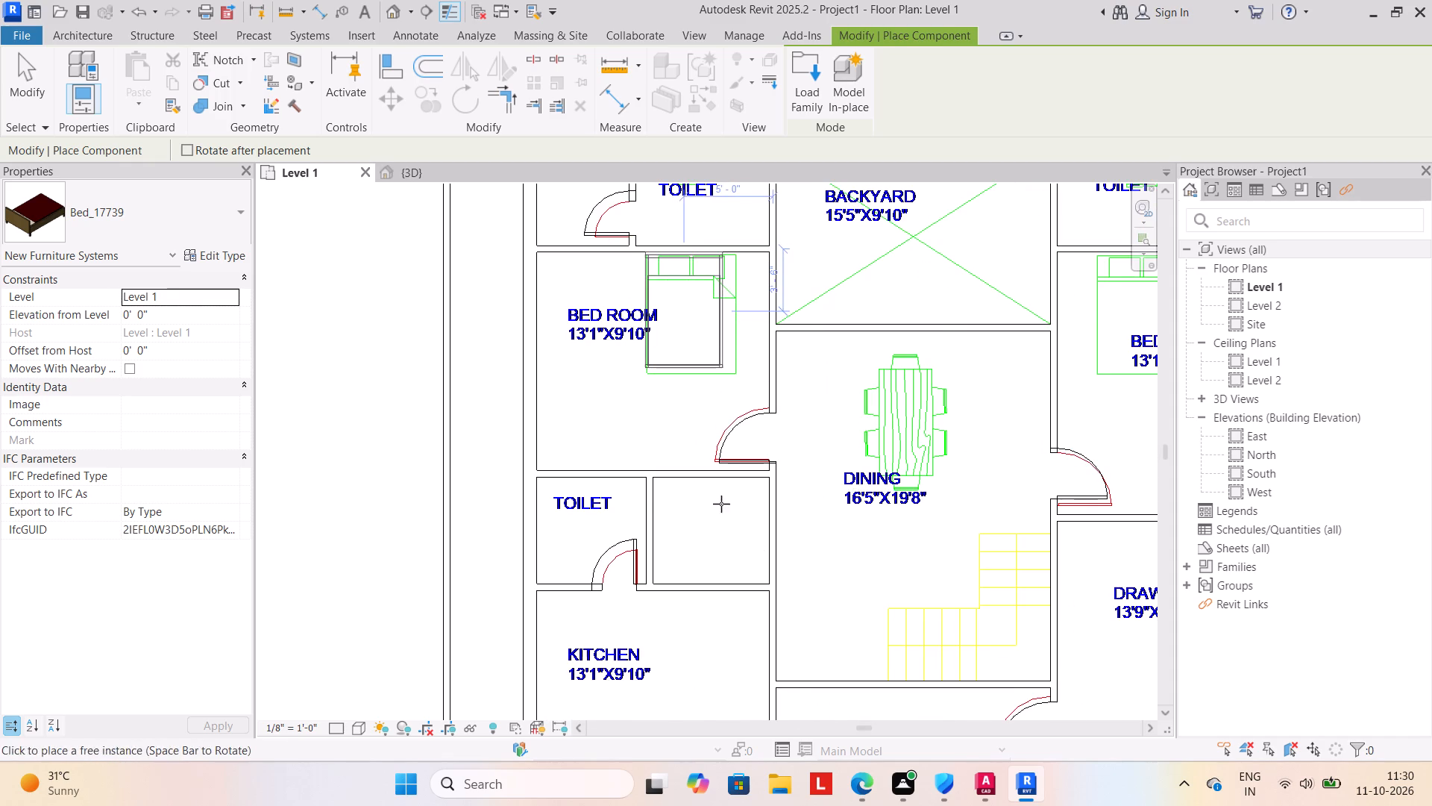
scroll(721, 511, "down", 4)
middle_click_drag(717, 619, 743, 443)
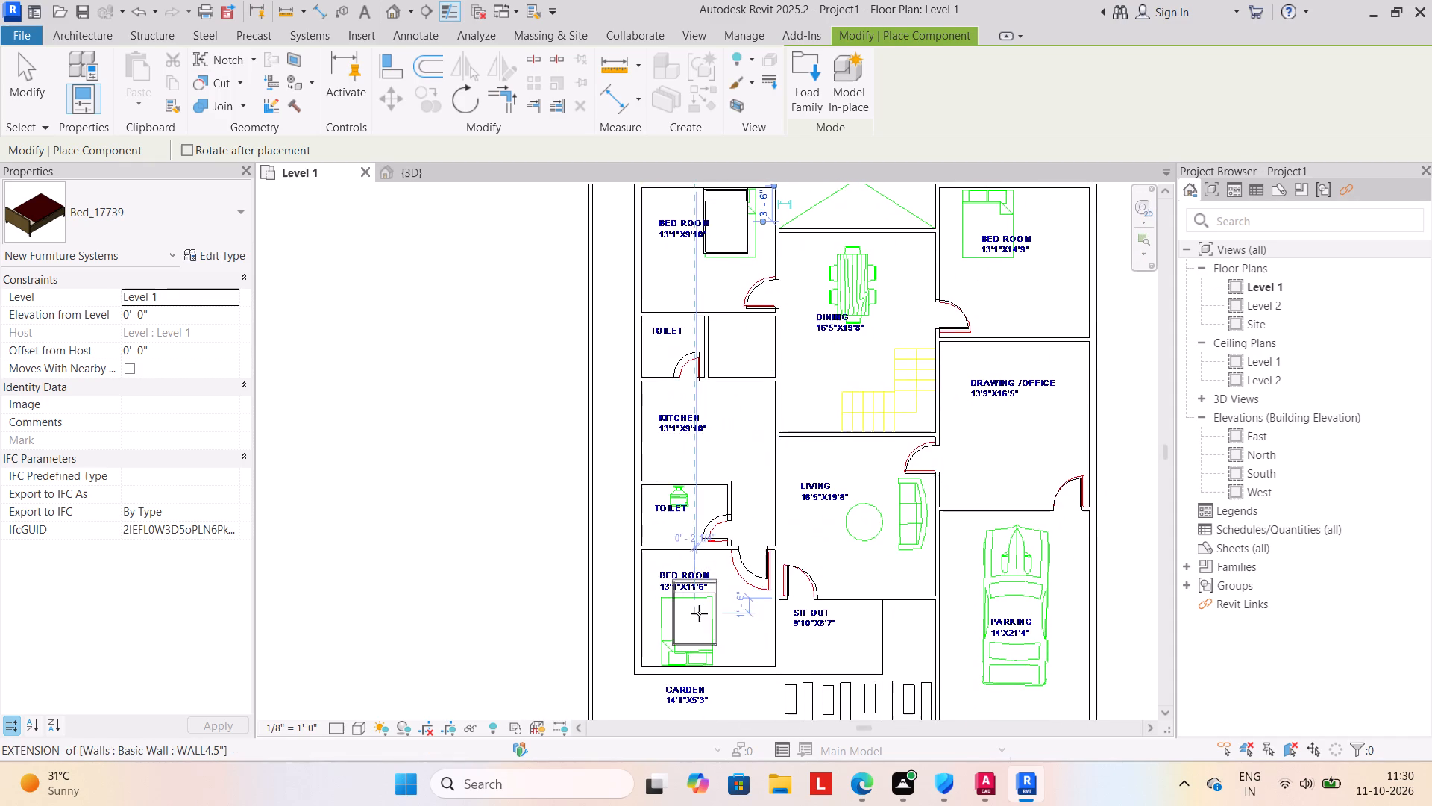
scroll(949, 320, "down", 1)
middle_click_drag(950, 324, 902, 446)
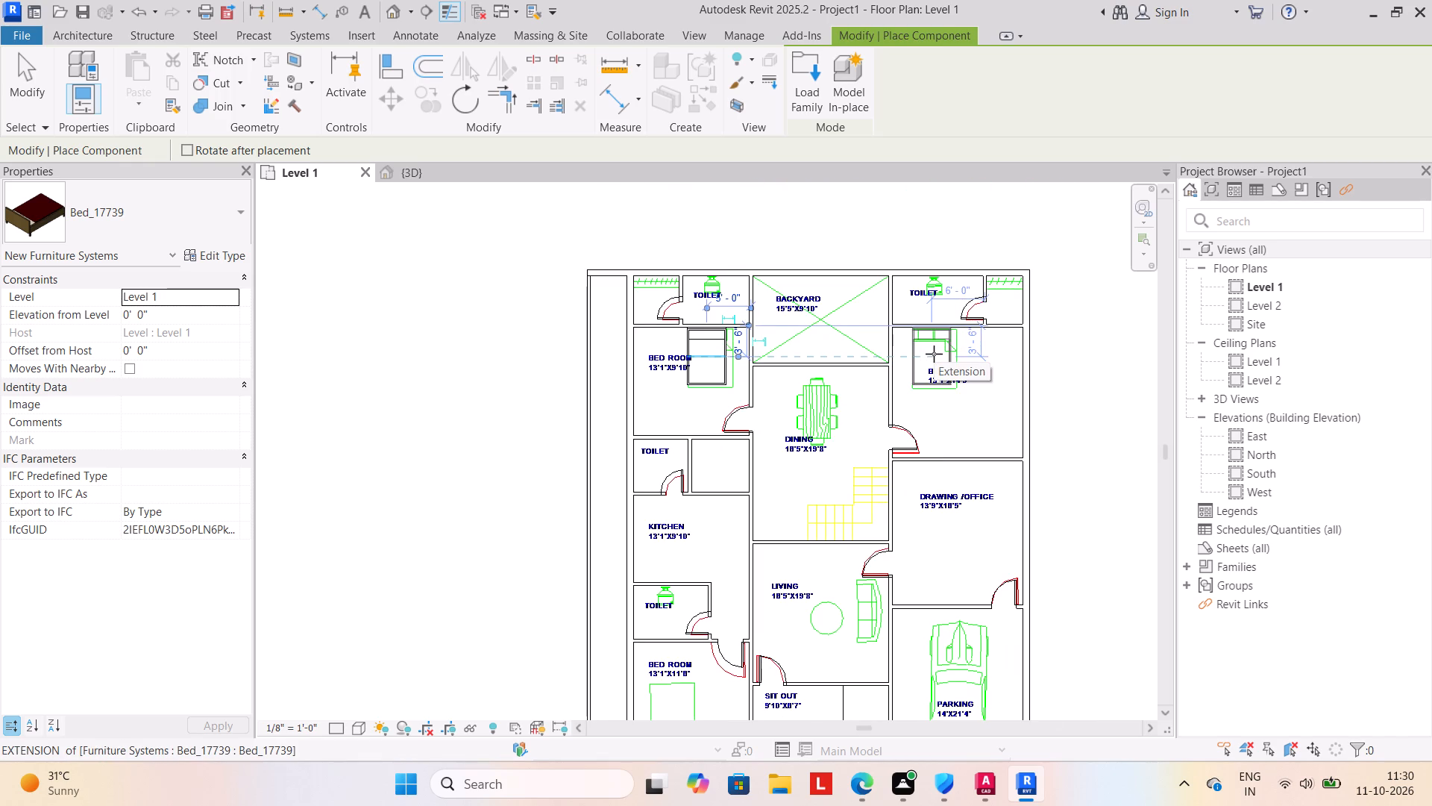
left_click(934, 354)
Place a Bed_17739 in the front bedroom beside the garden, rotated to match the CAD bed.
scroll(843, 533, "down", 2)
middle_click_drag(841, 537, 855, 348)
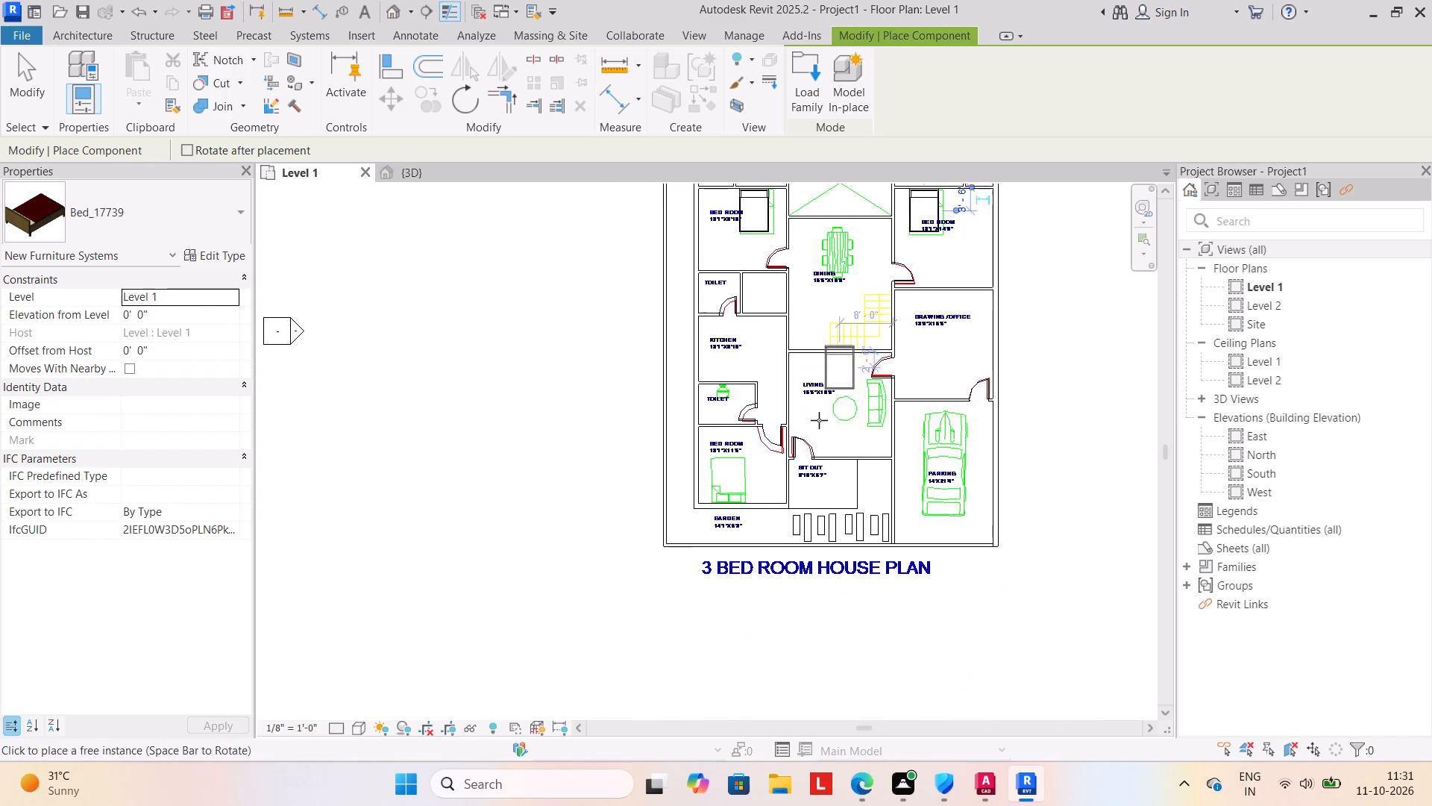
key("space")
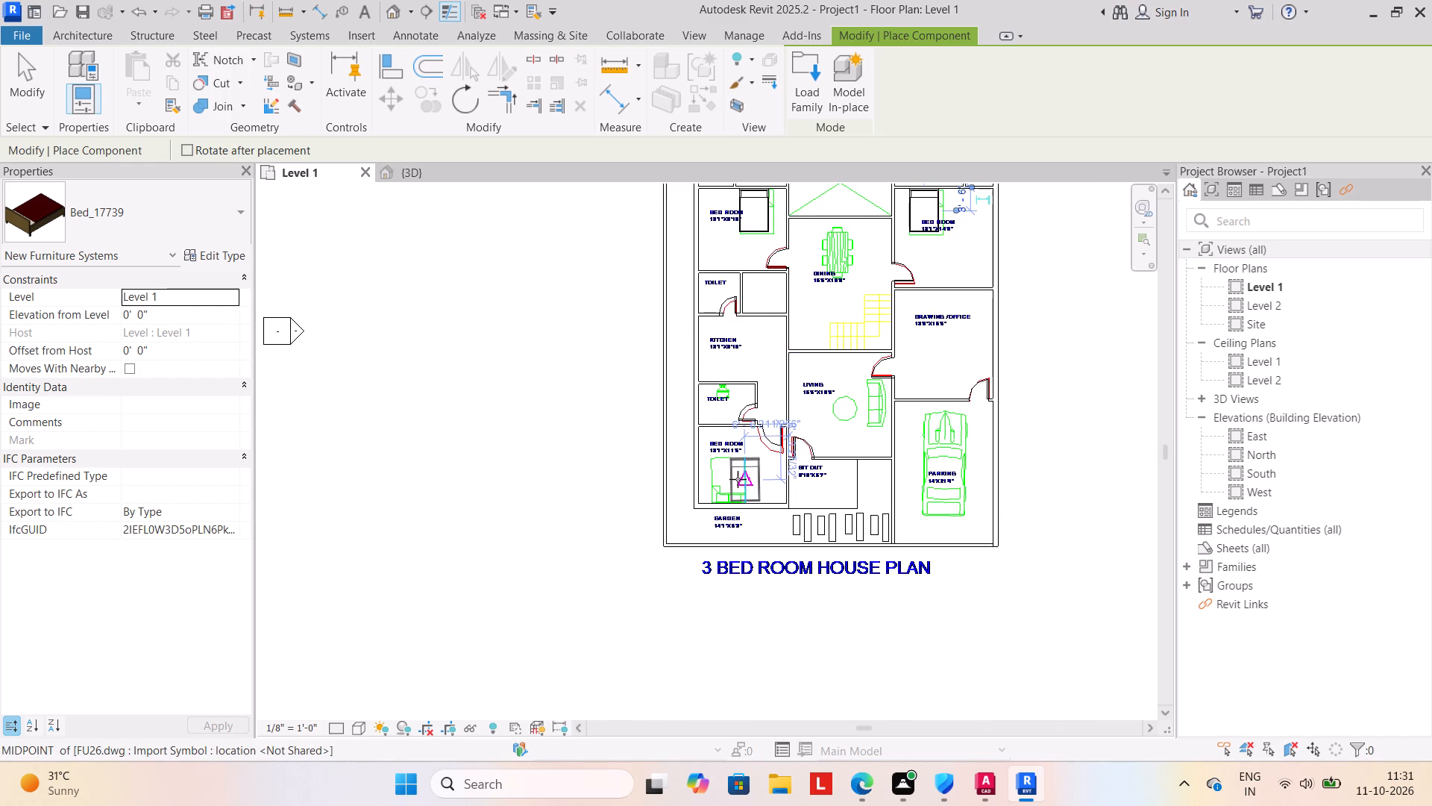
key("space")
key("space")
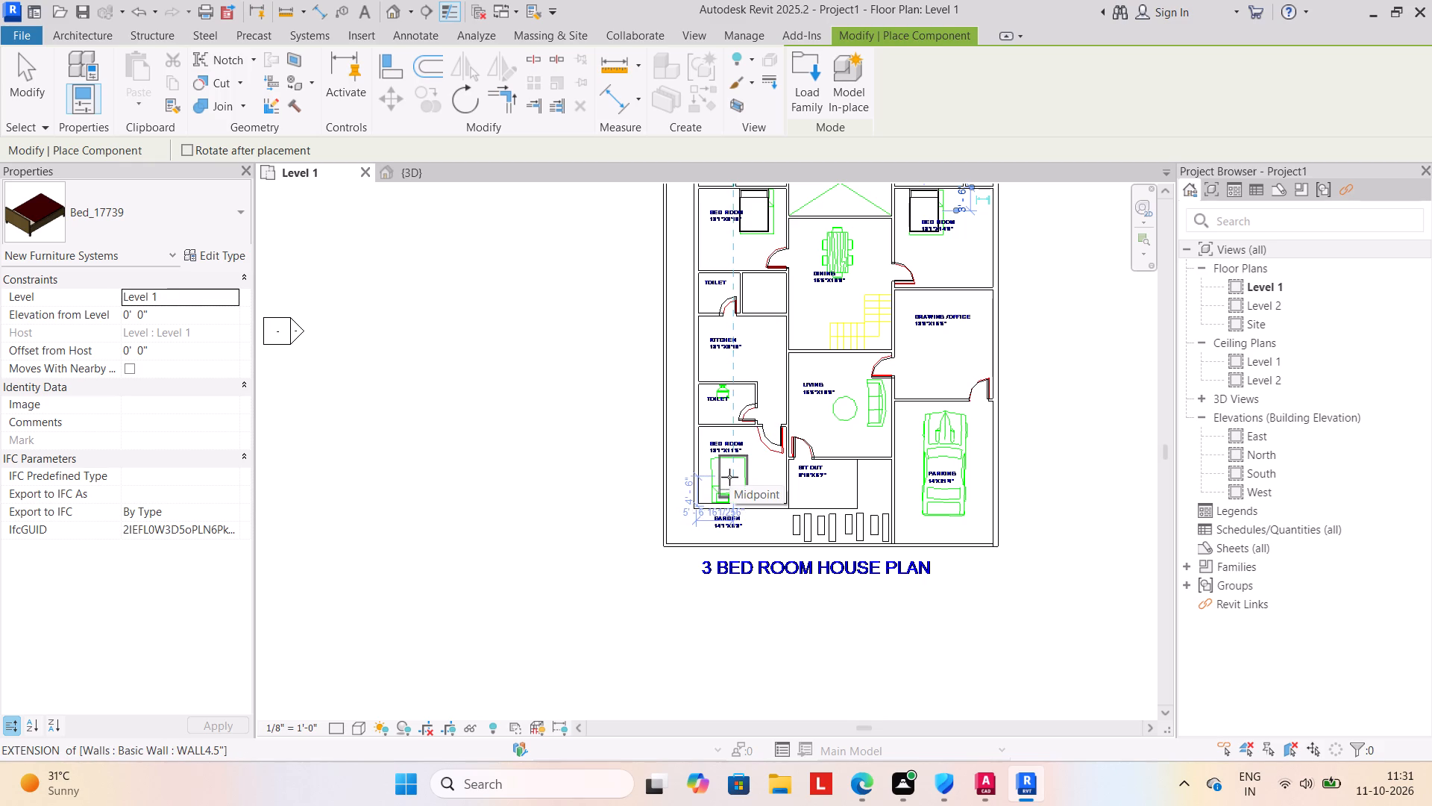
scroll(726, 479, "up", 2)
left_click(726, 479)
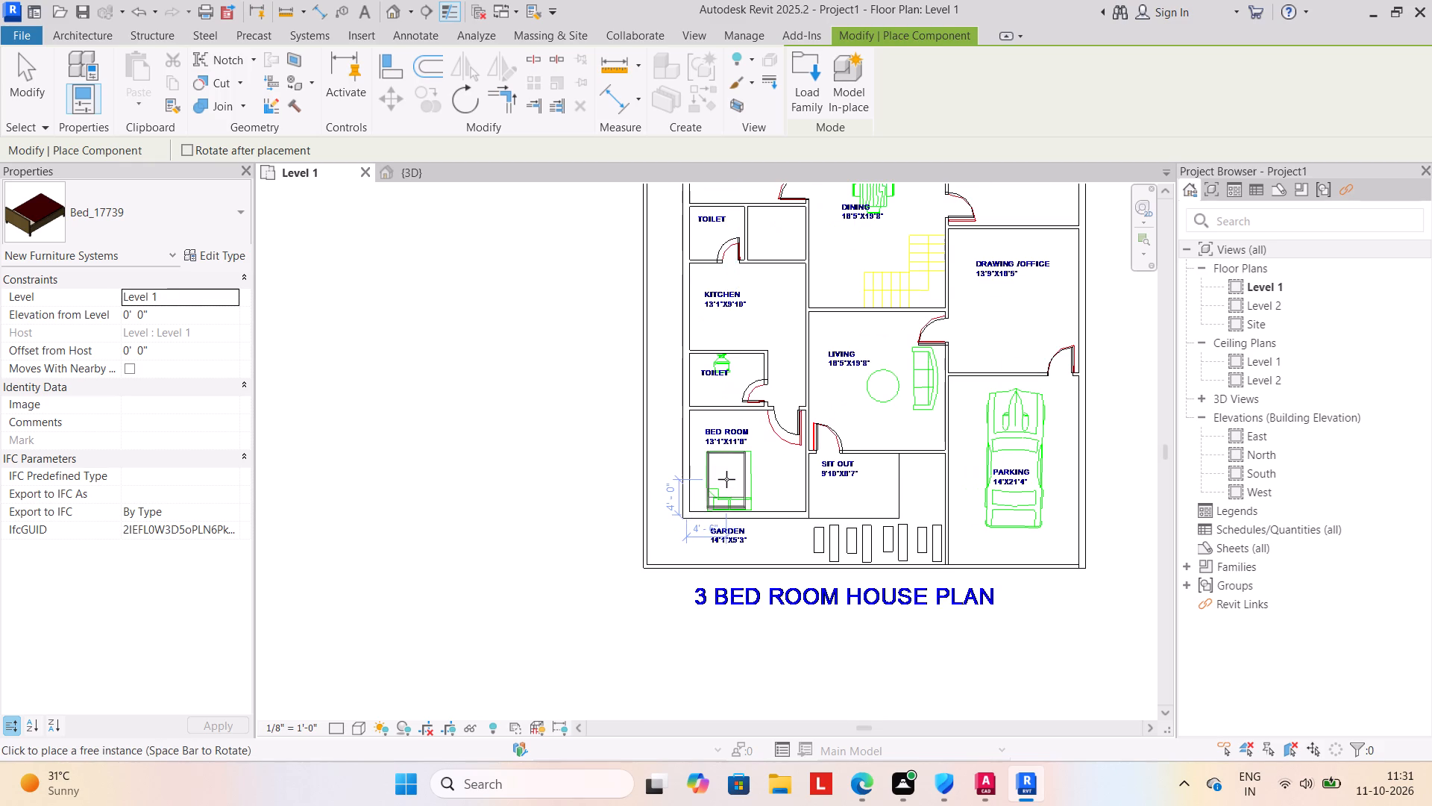
Load the ANTIGUA_by_Vaghi_11534 sofa family from the sofa folder.
left_click(811, 92)
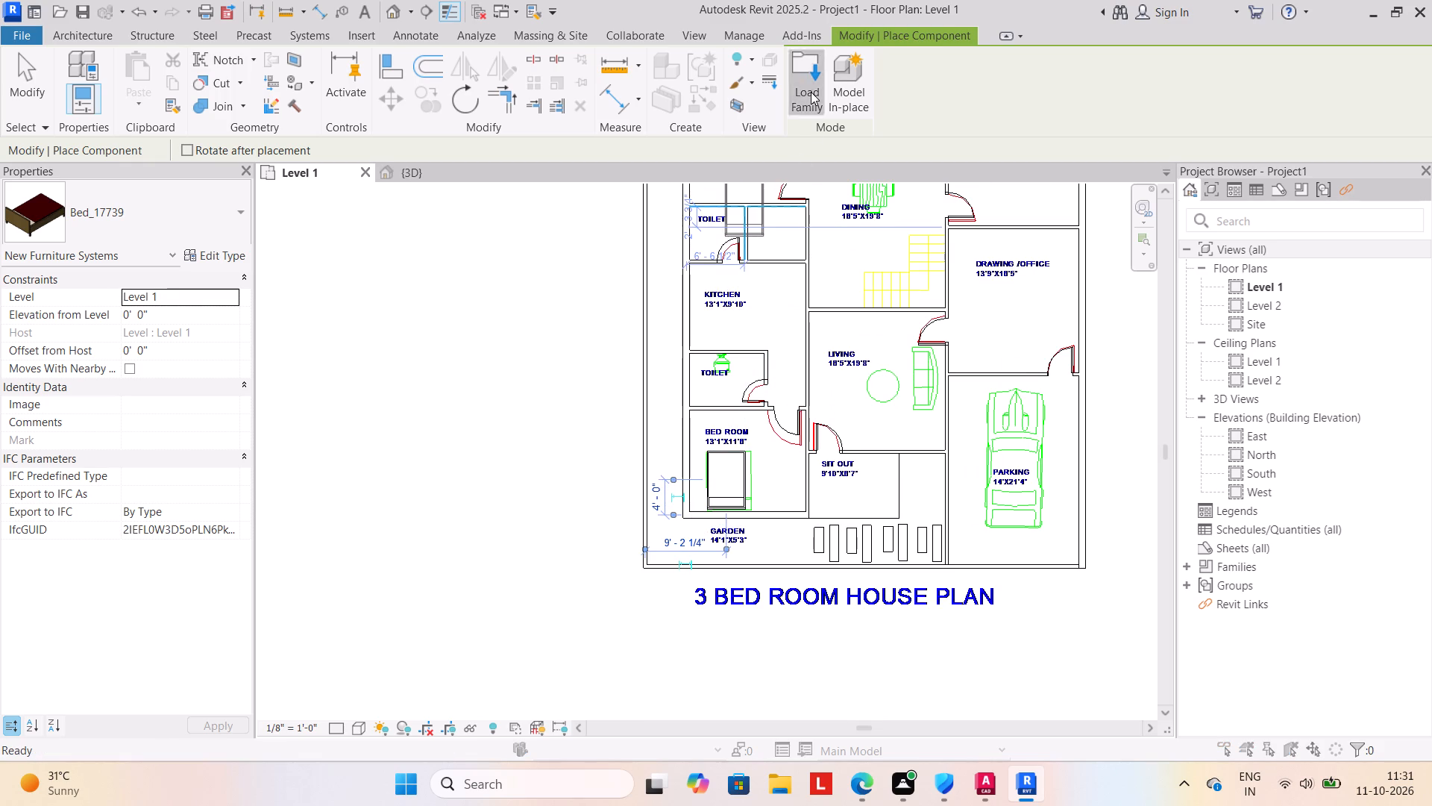
scroll(685, 429, "down", 5)
left_click(940, 202)
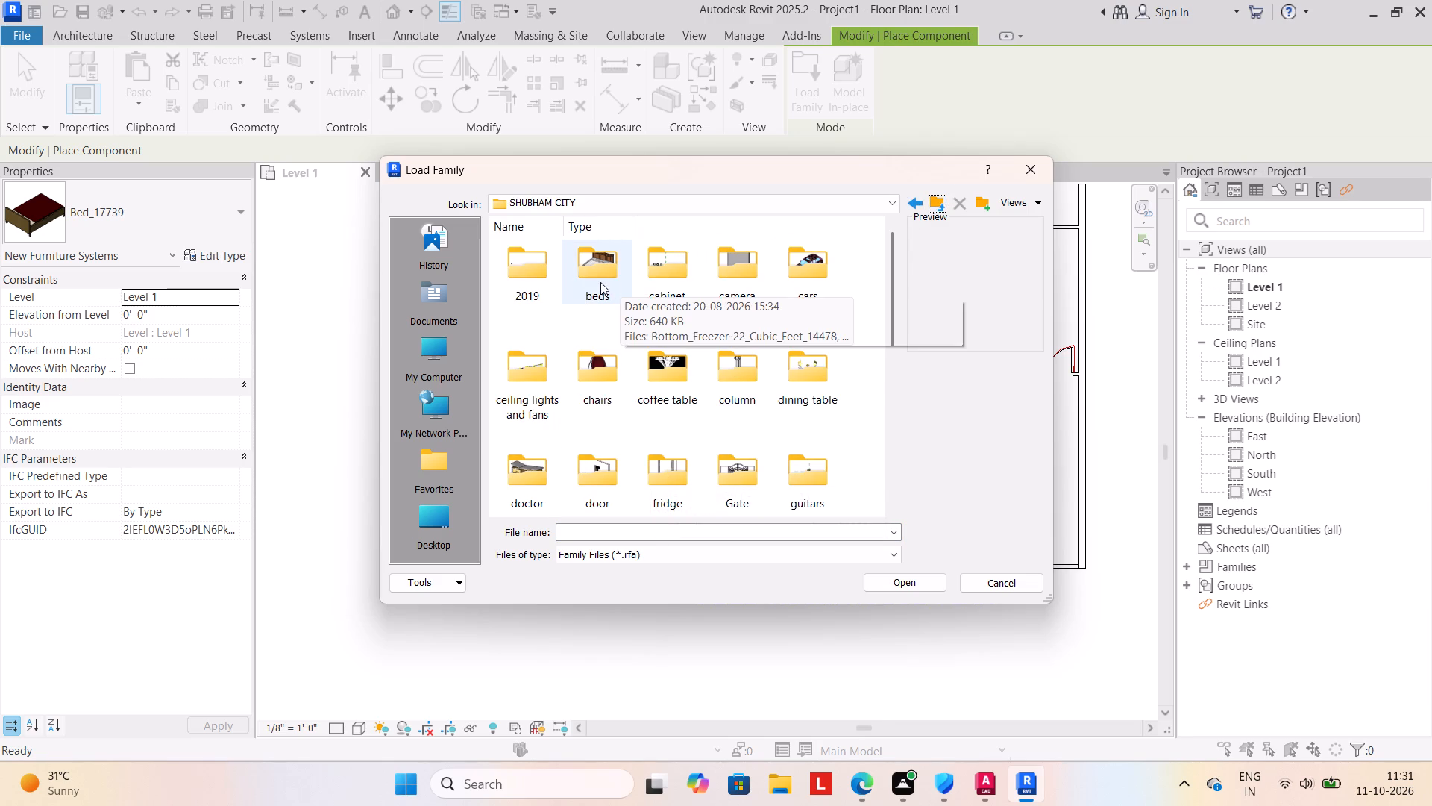
scroll(588, 425, "down", 3)
double_click(542, 381)
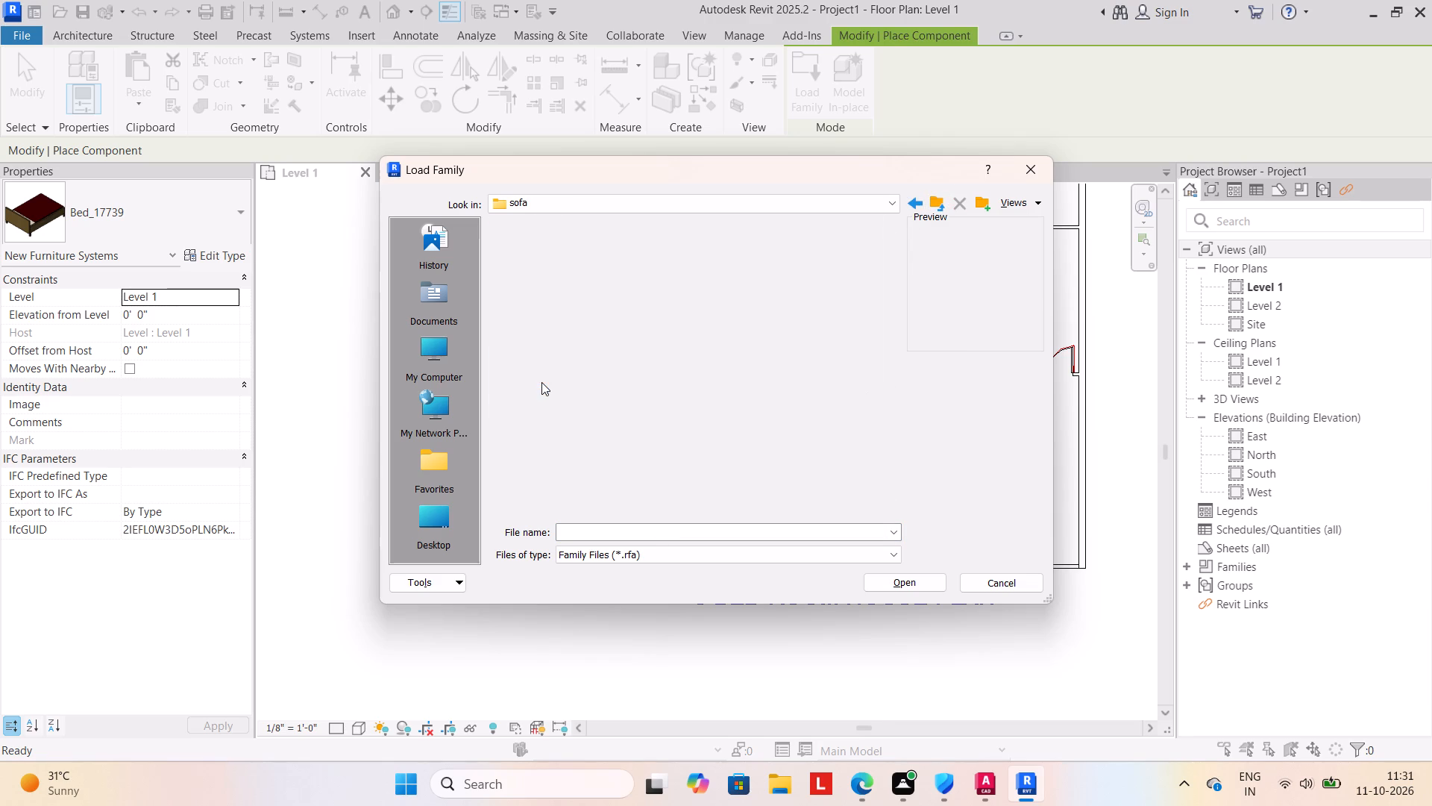
left_click(609, 376)
left_click(899, 575)
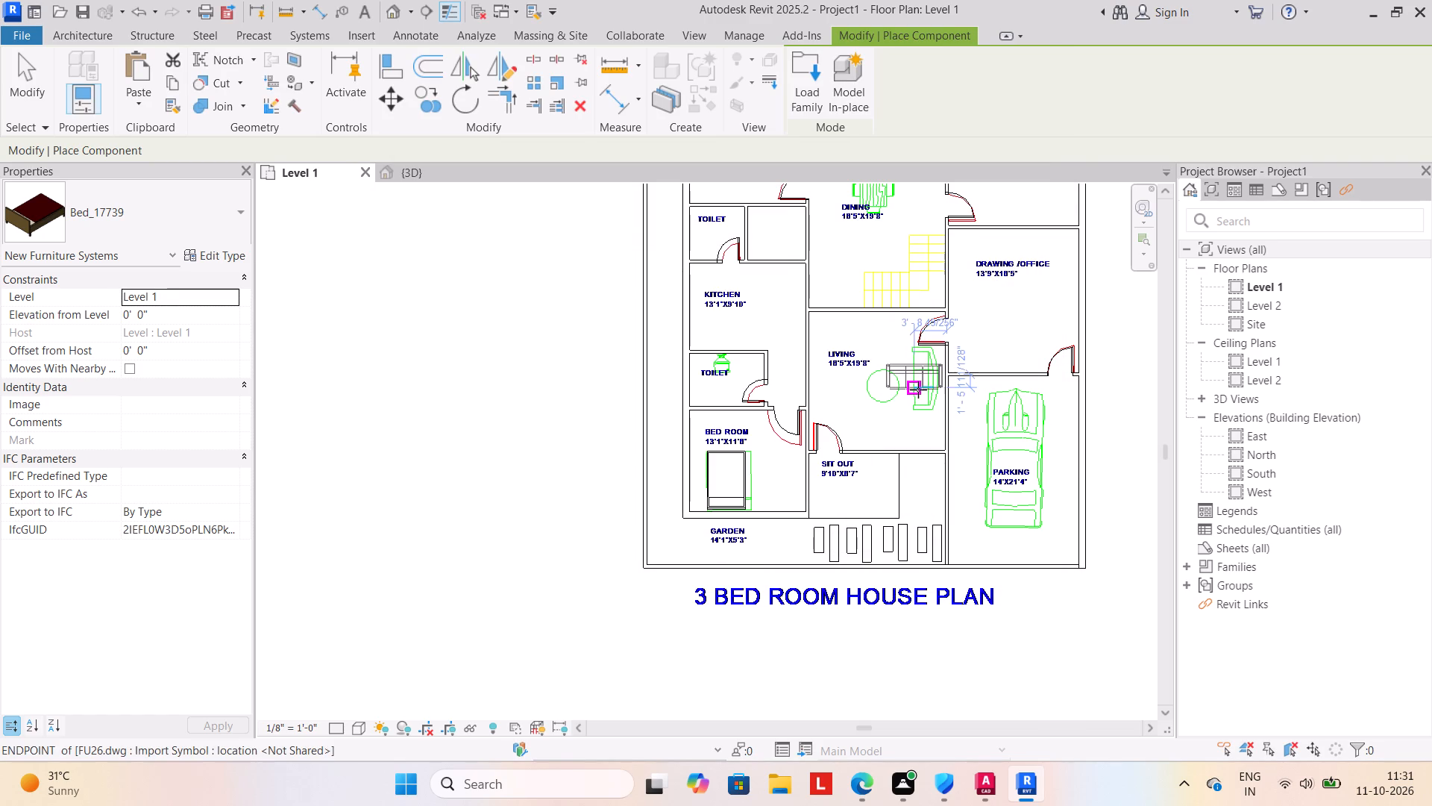
Place the Vaghi A3S-Triple Seat sofa over the CAD sofa in the living room, rotated parallel to the parking-side wall.
key("space")
key("space")
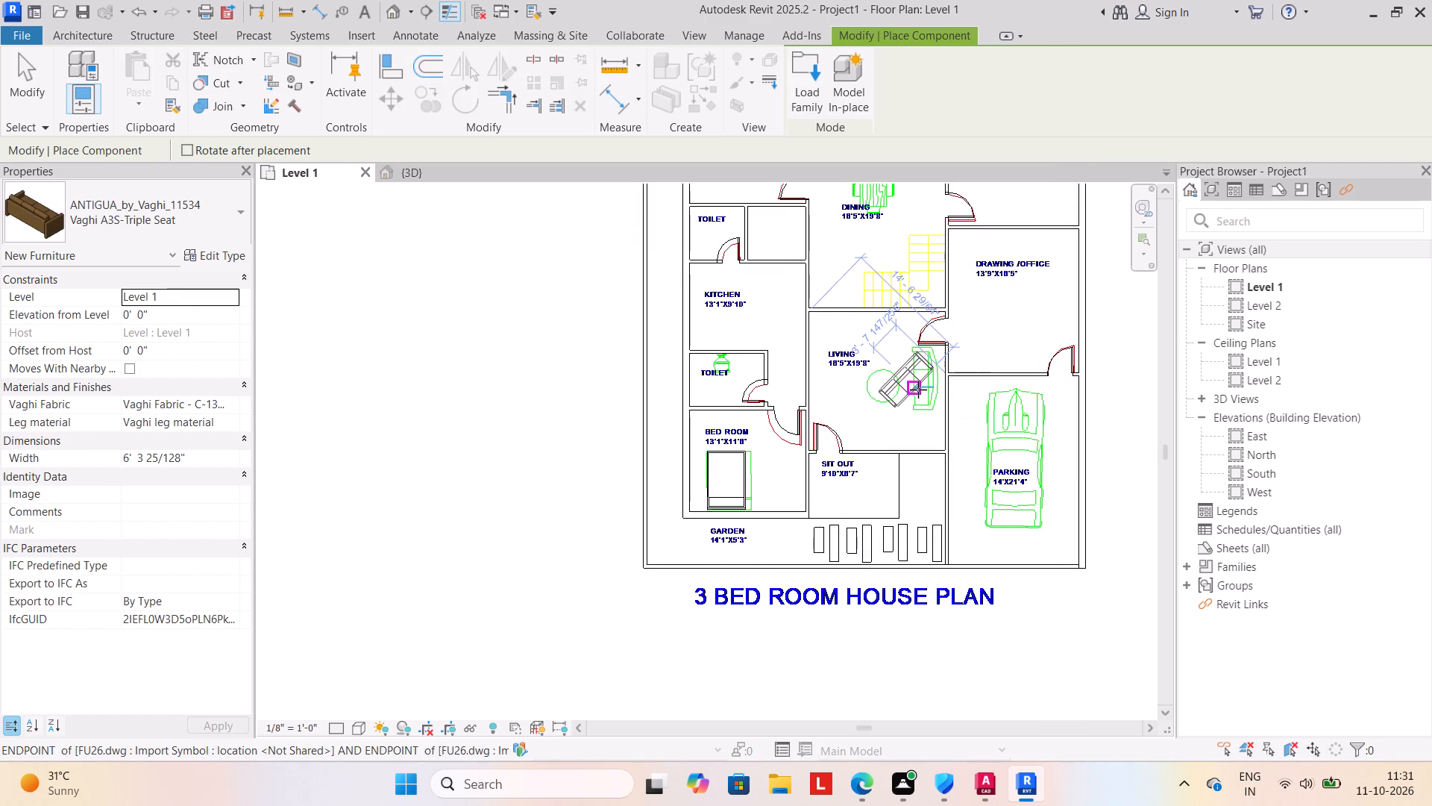
key("space")
key("space")
key("space")
key("space")
key("space")
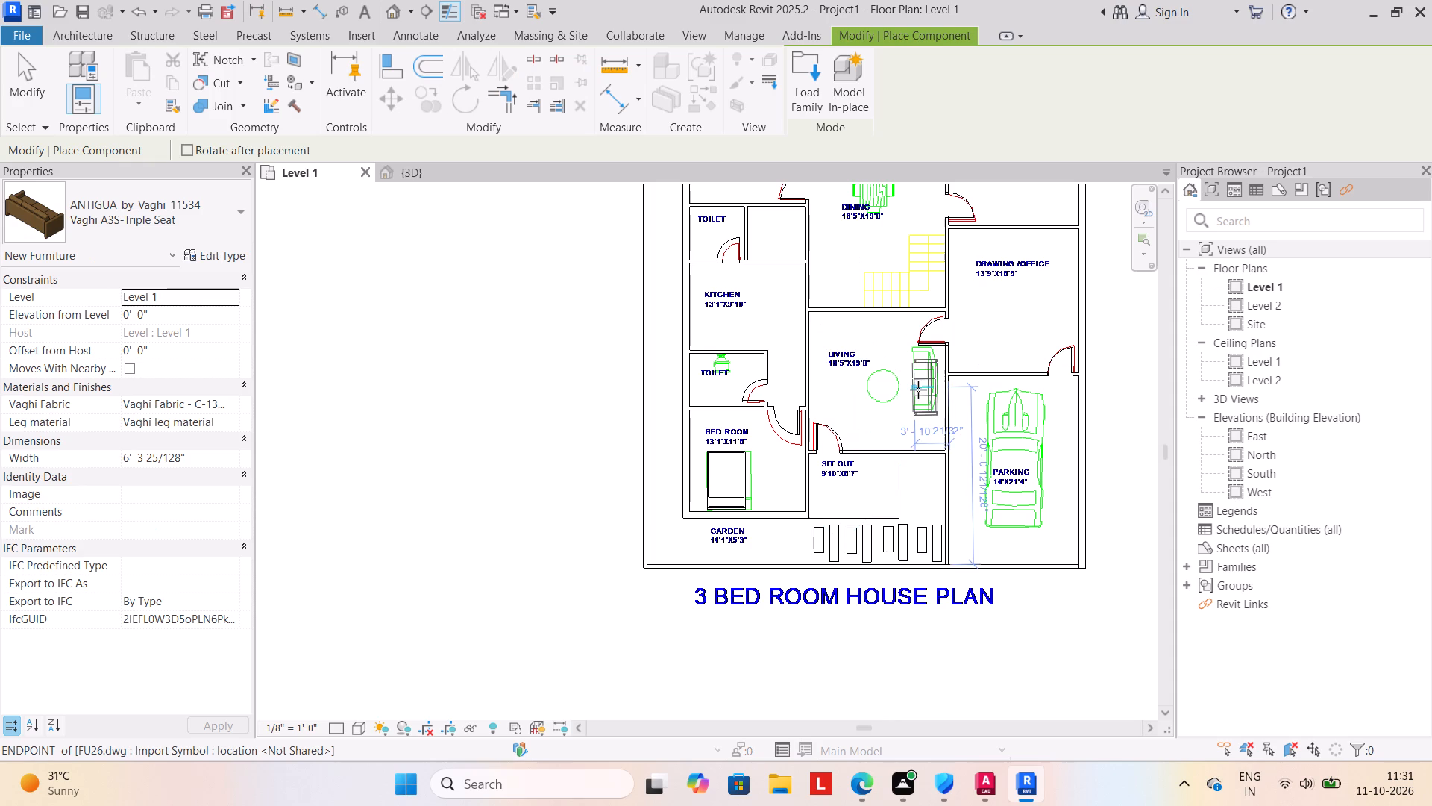
left_click(920, 387)
Load Black_glass_V_Style_Dining_Table_and_Chairs_17295 from the dining table folder and place it over the CAD dining table, rotated to match.
scroll(870, 469, "down", 2)
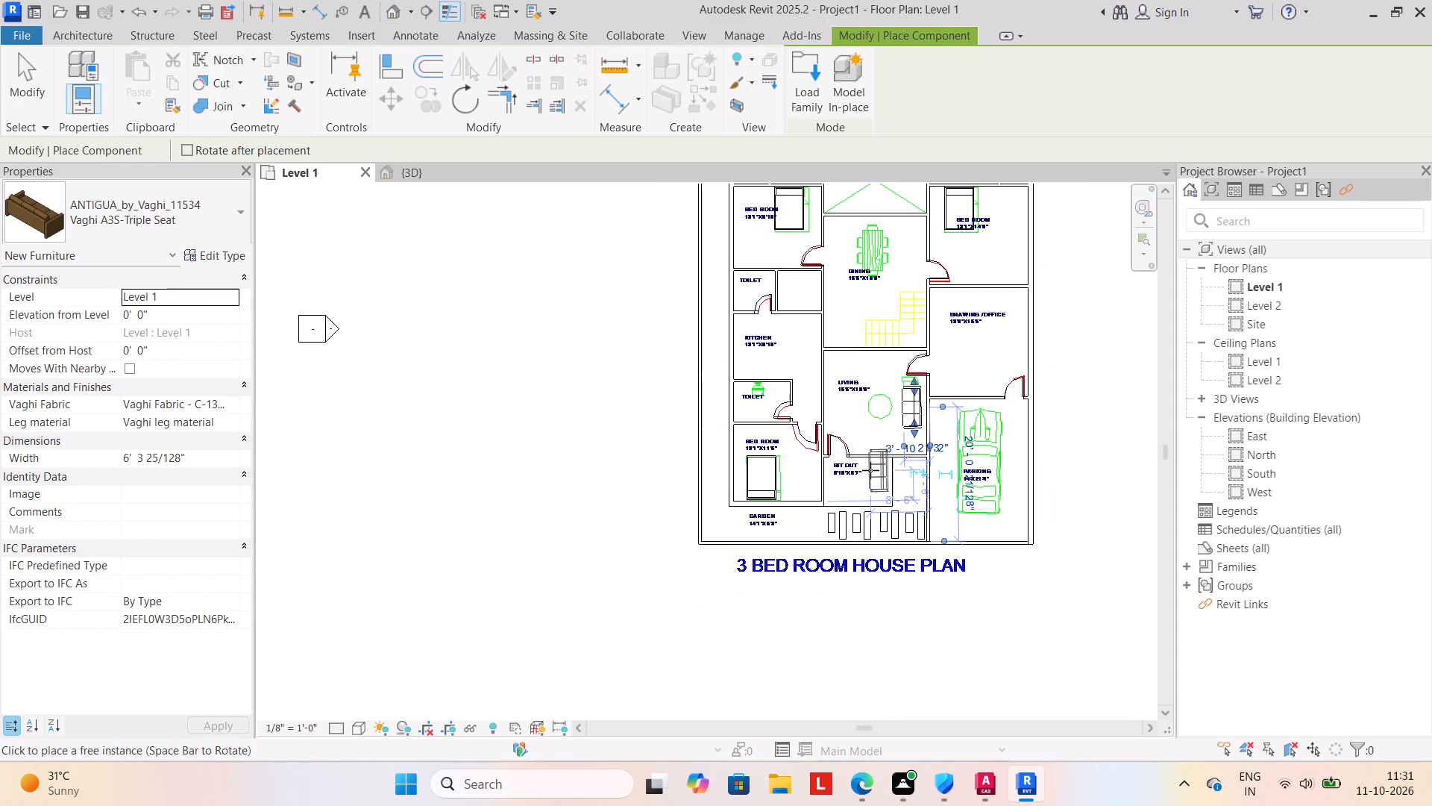
scroll(876, 427, "down", 1)
middle_click_drag(876, 434, 869, 525)
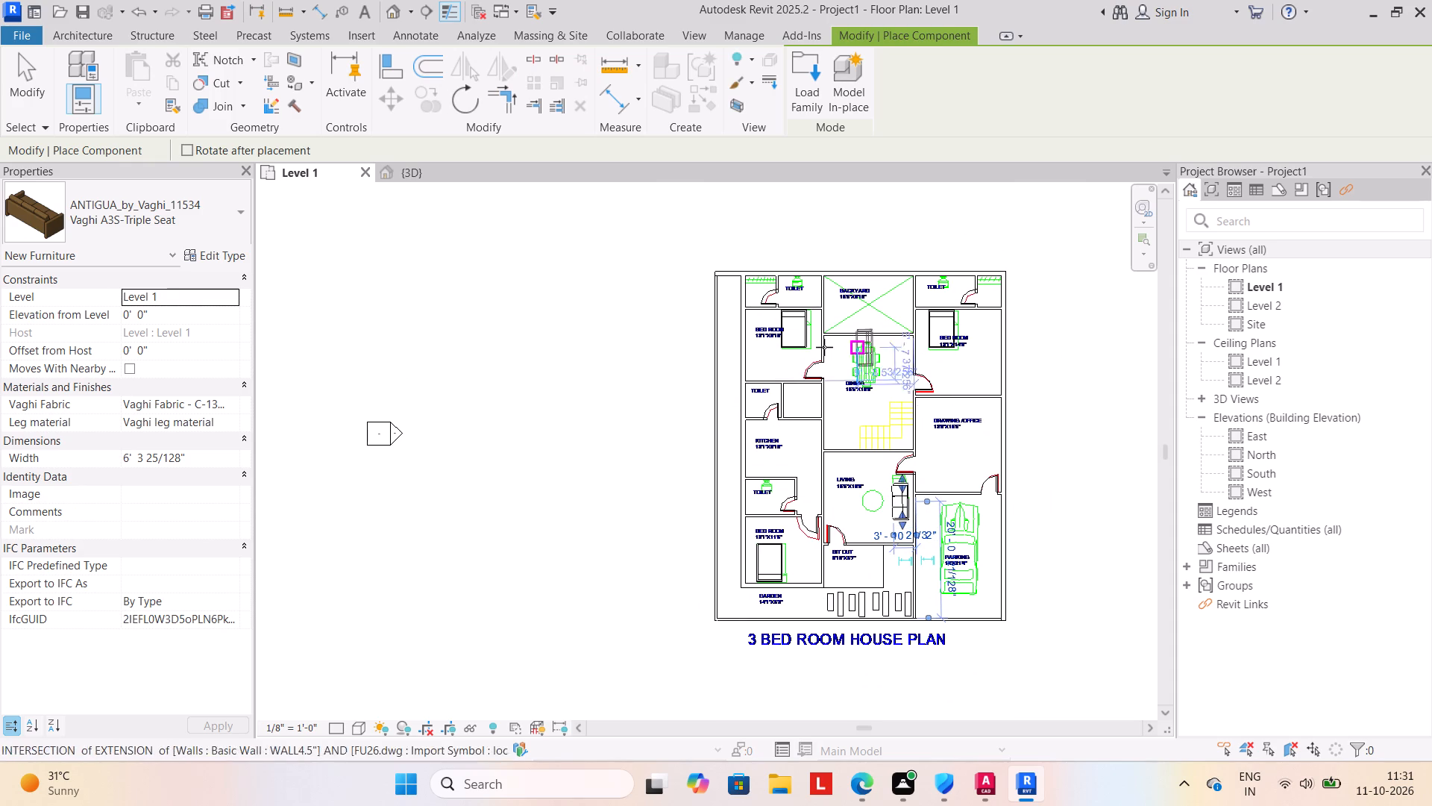
left_click(808, 88)
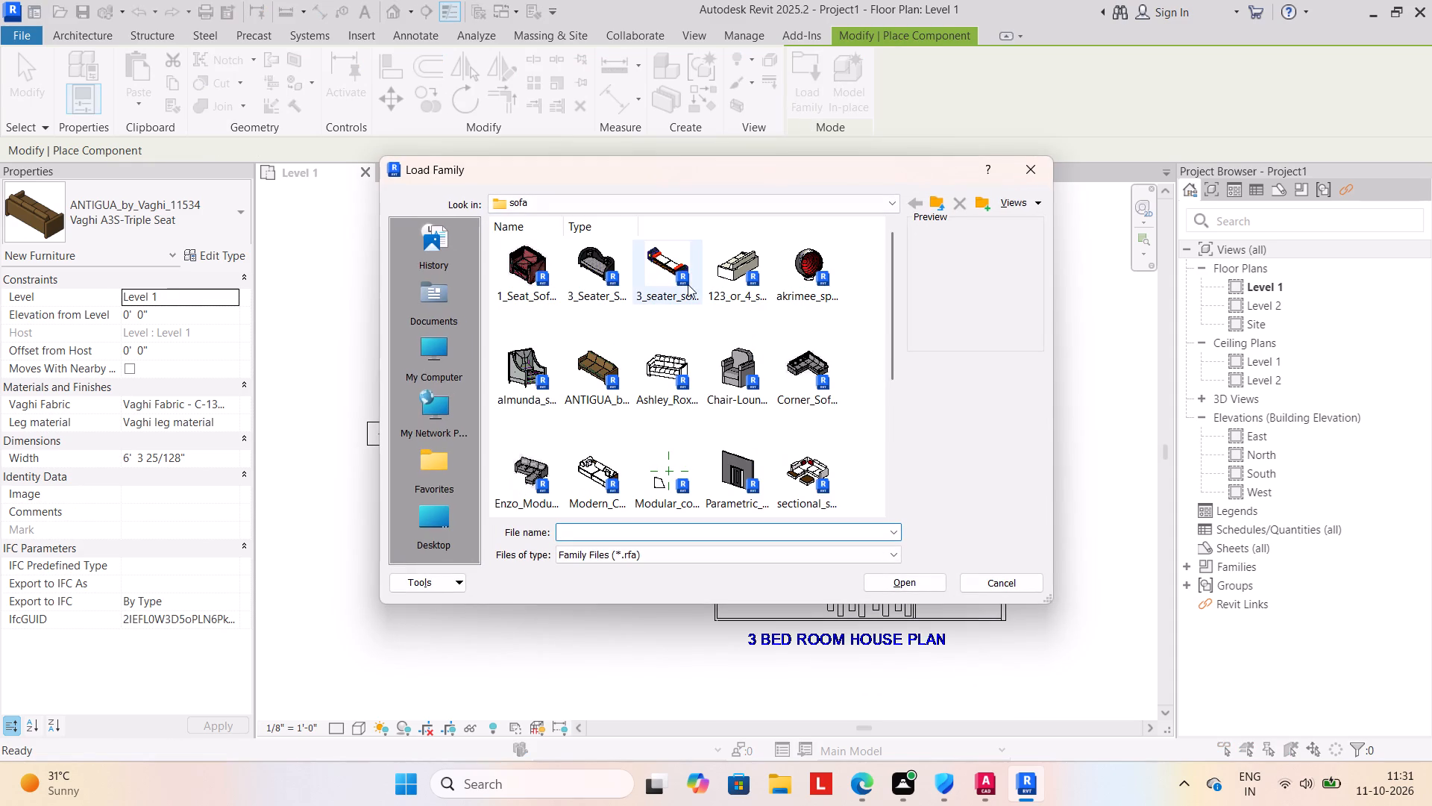
left_click(929, 208)
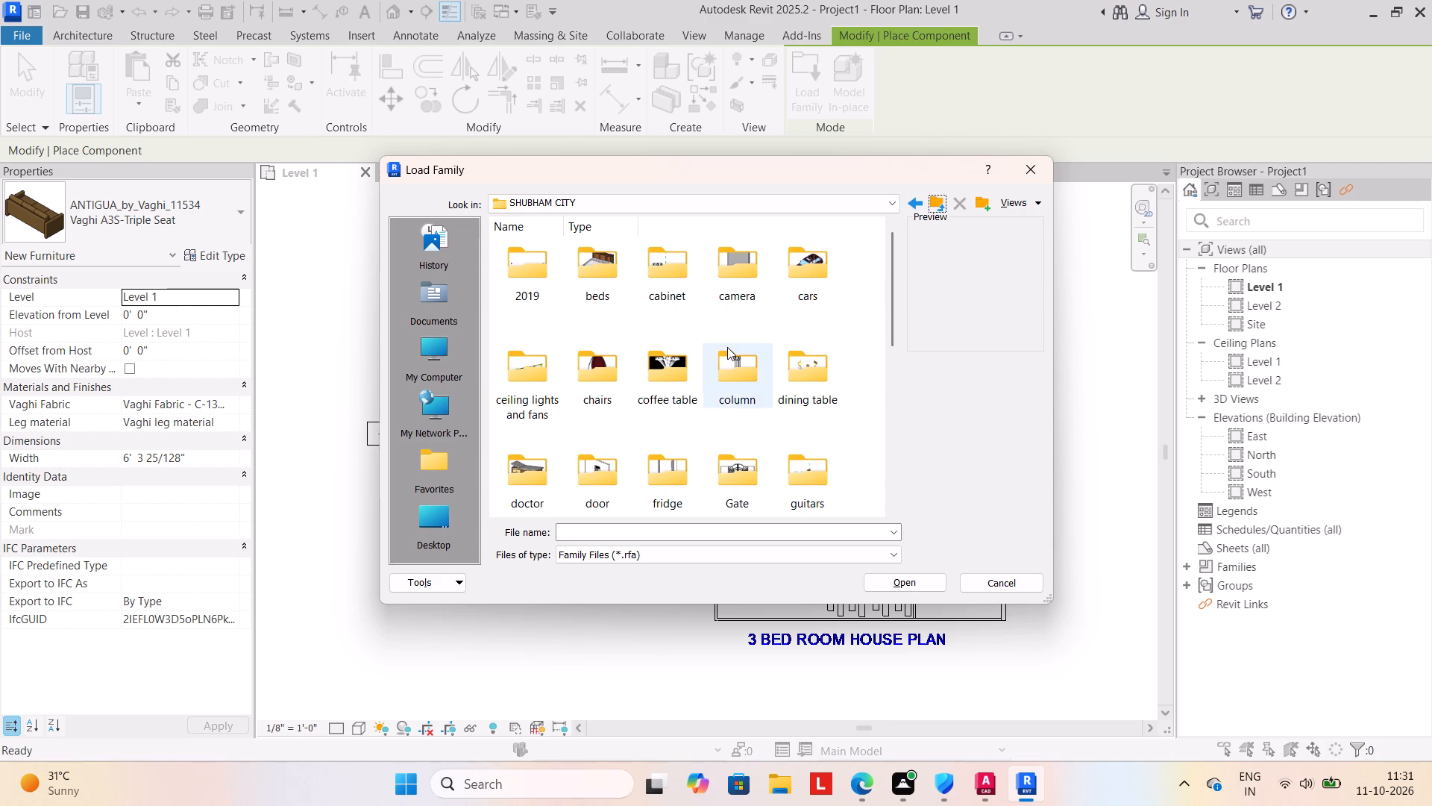
scroll(729, 351, "up", 3)
double_click(808, 359)
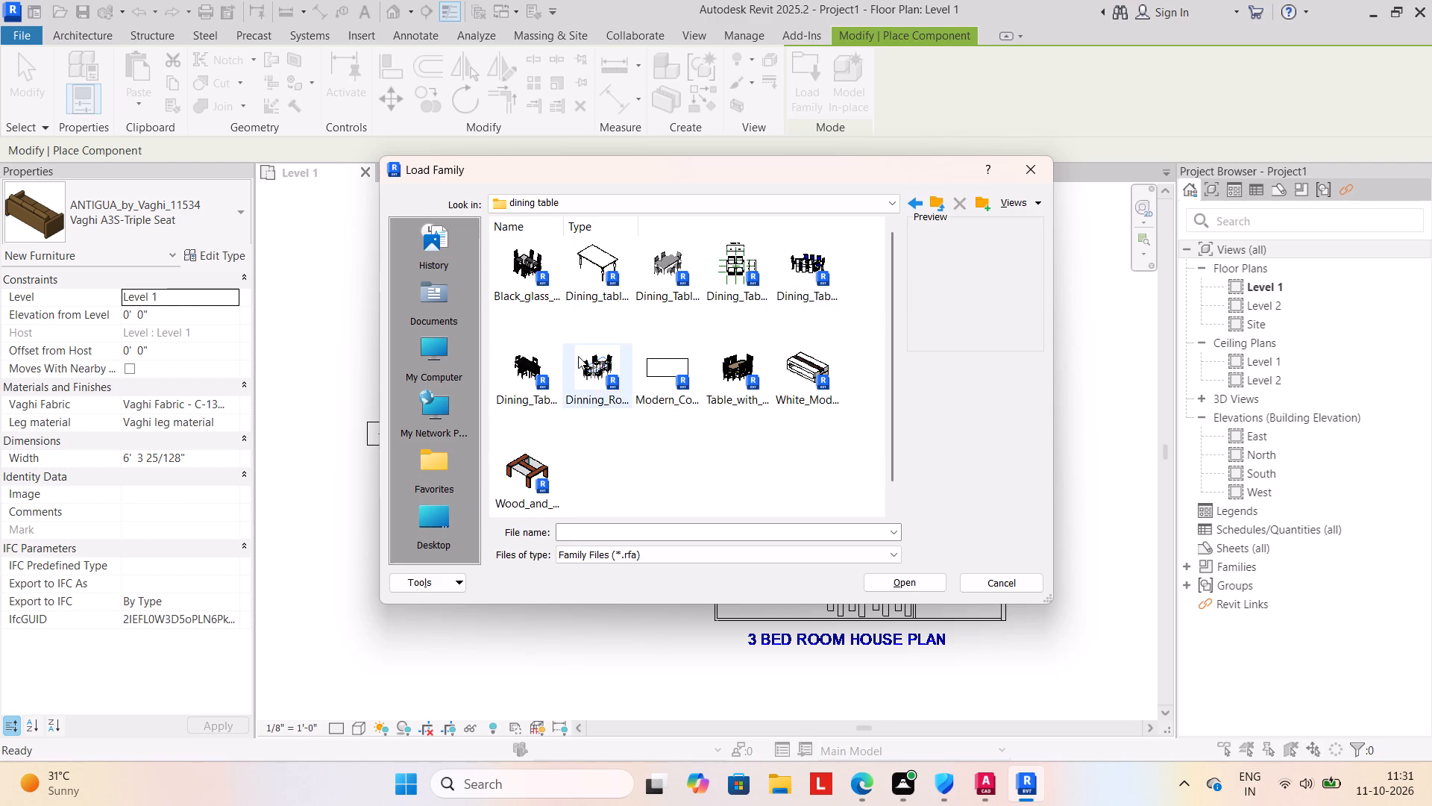
left_click(530, 271)
left_click(920, 578)
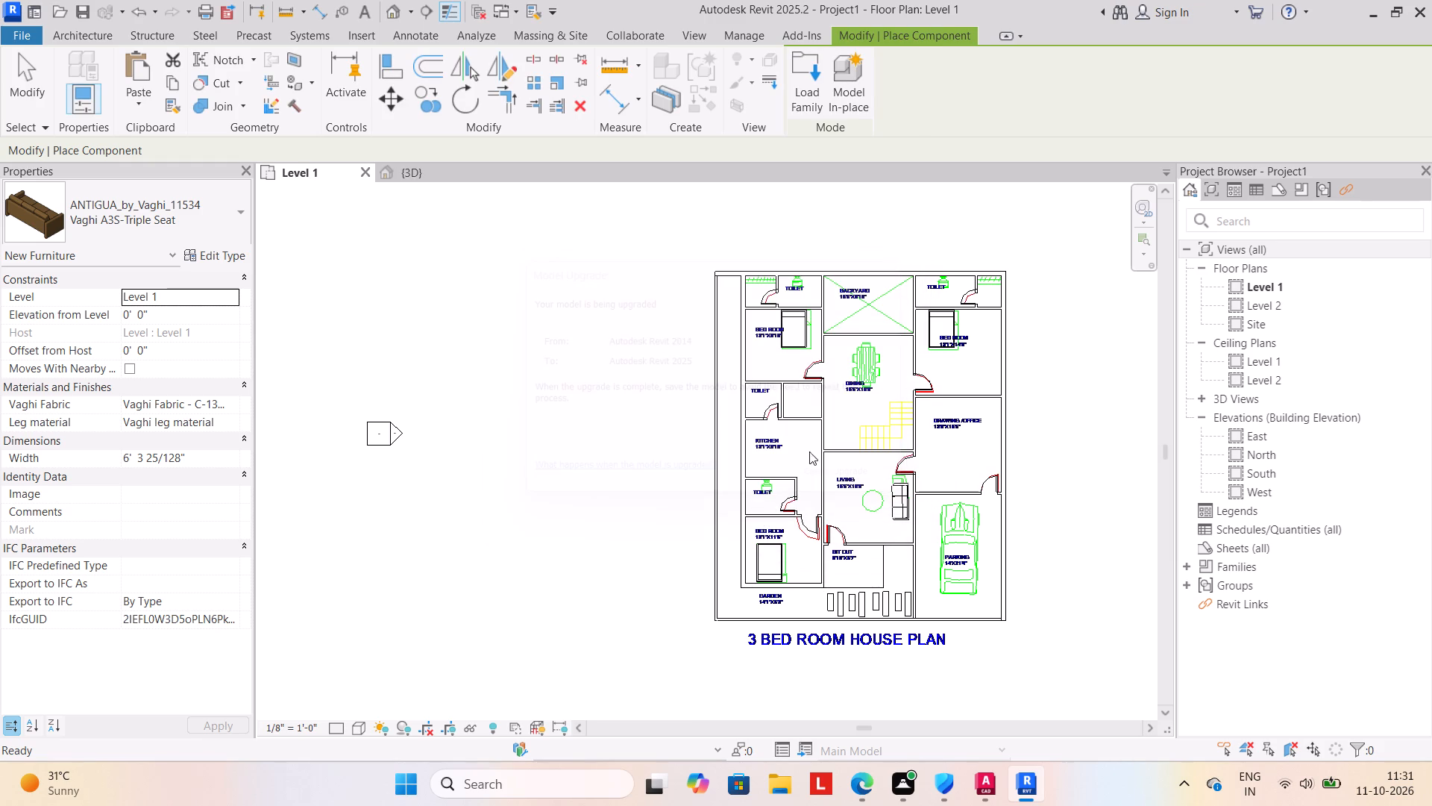
key("space")
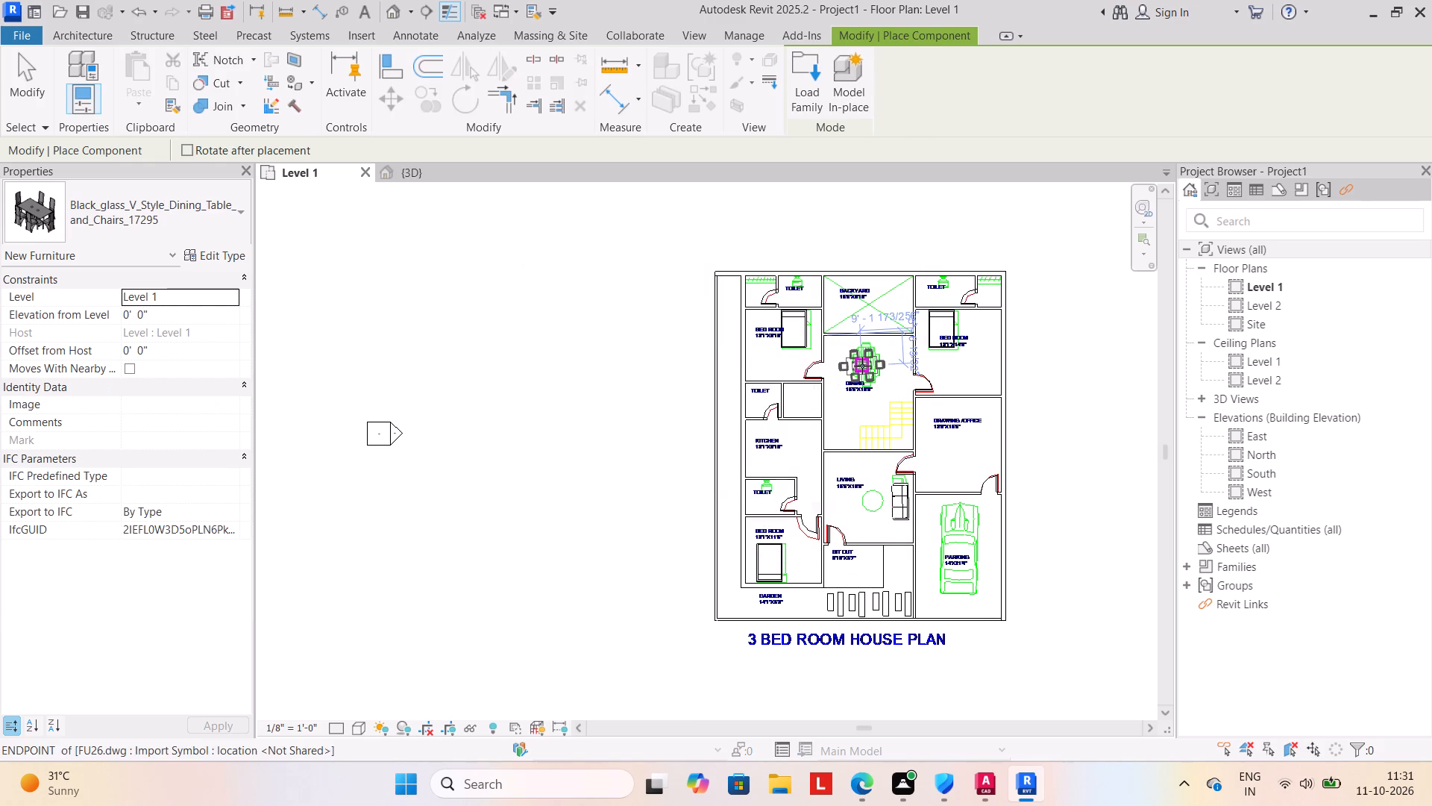
key("space")
left_click(863, 364)
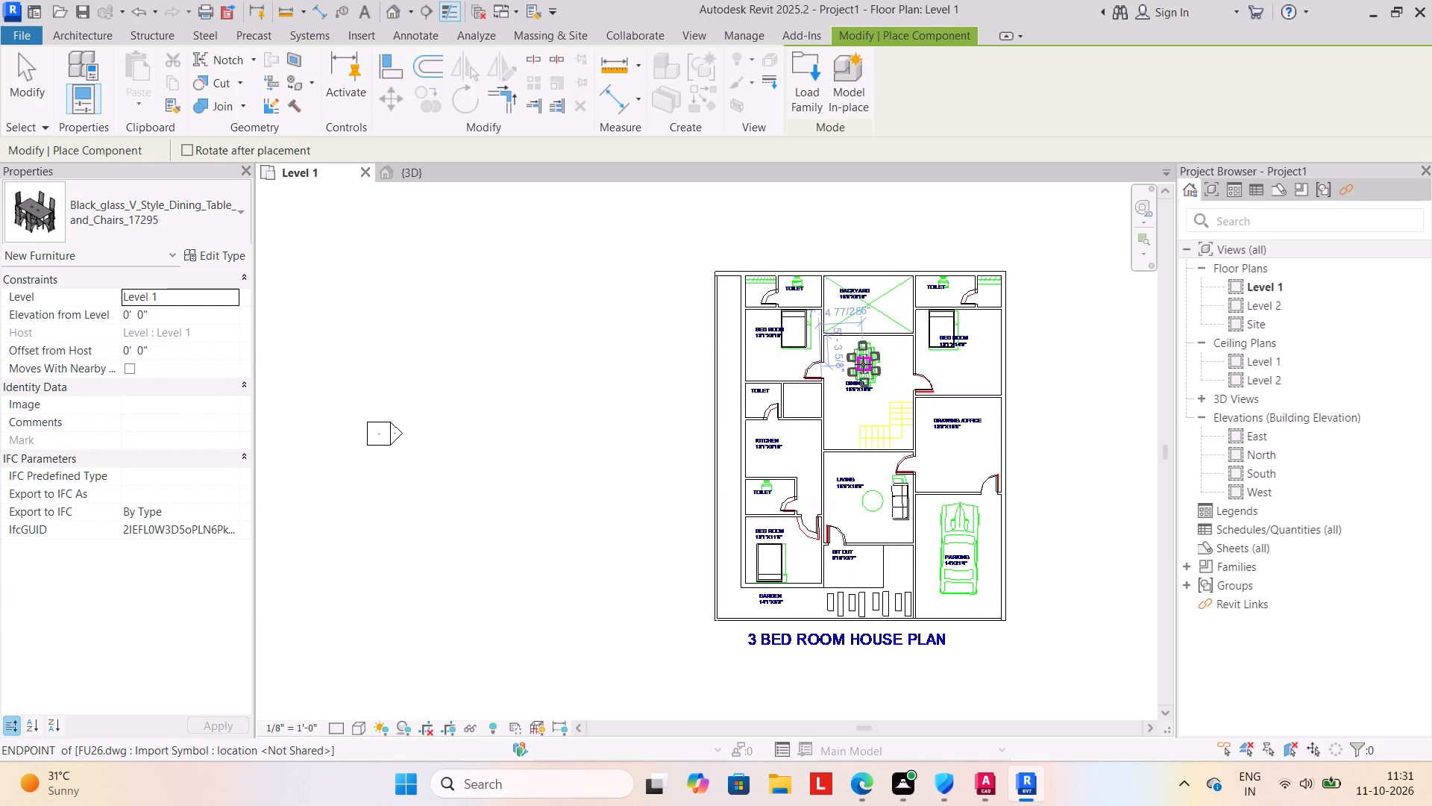
Load the Modern_Toilet_7747 family from the wash basin folder.
left_click(795, 93)
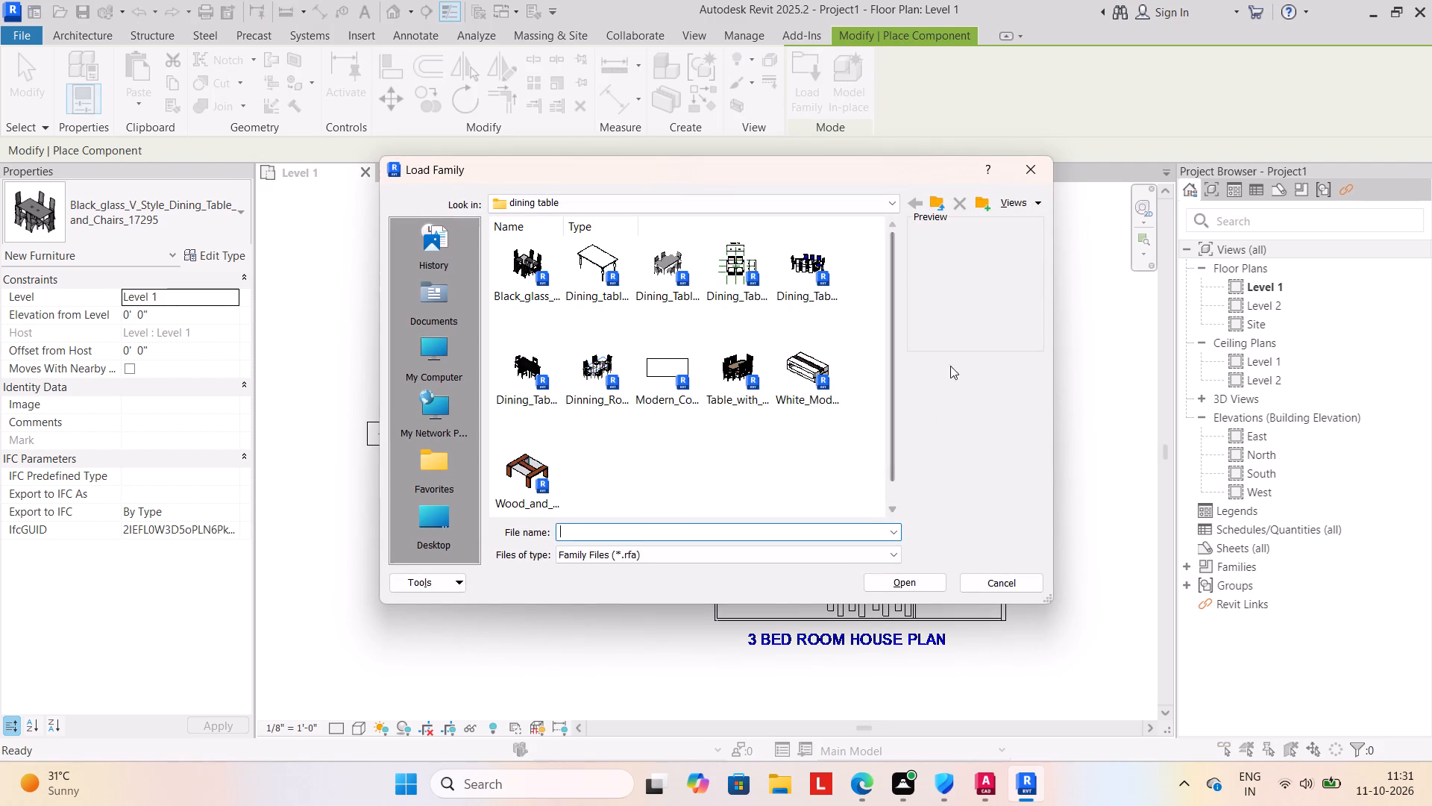
left_click(937, 200)
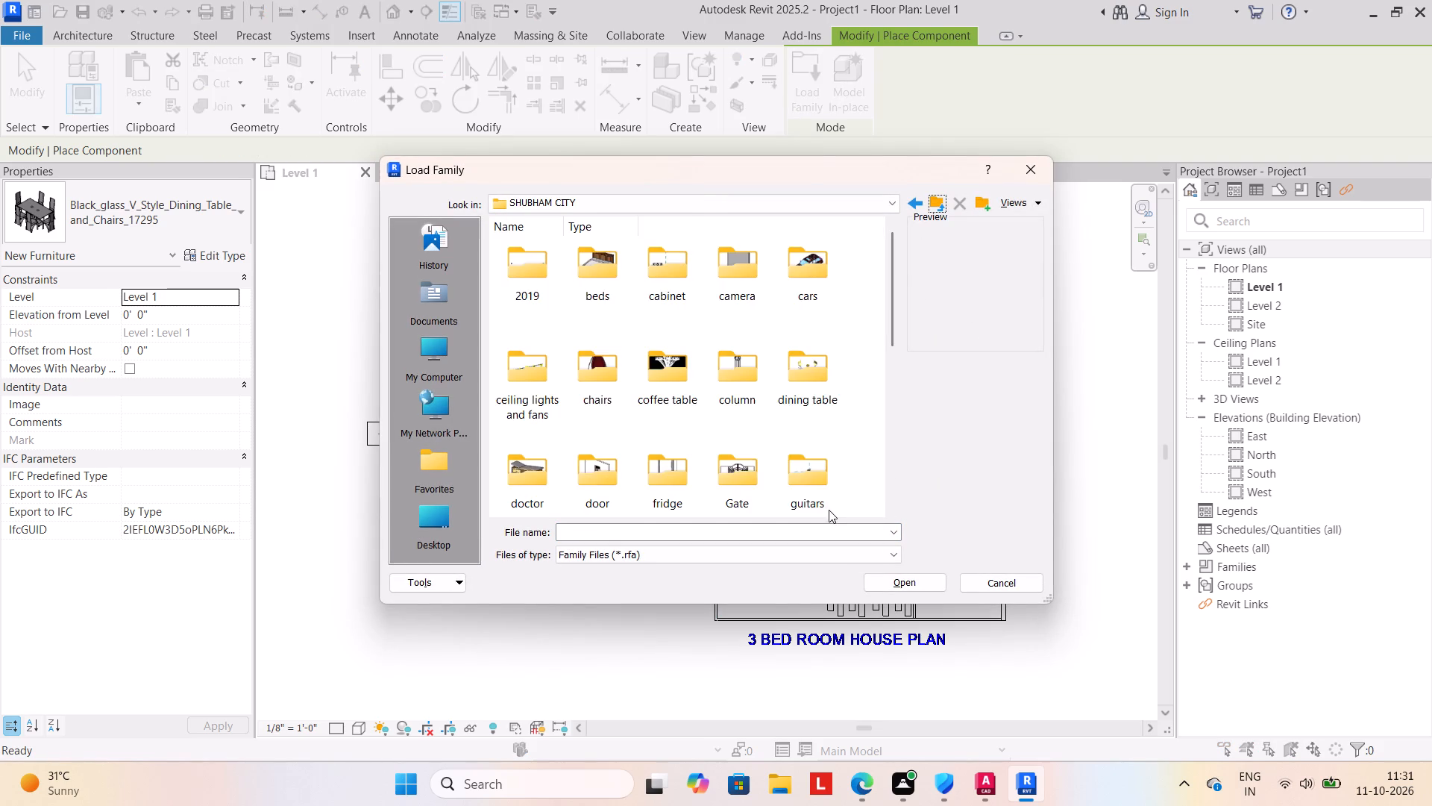
scroll(829, 500, "down", 5)
double_click(738, 488)
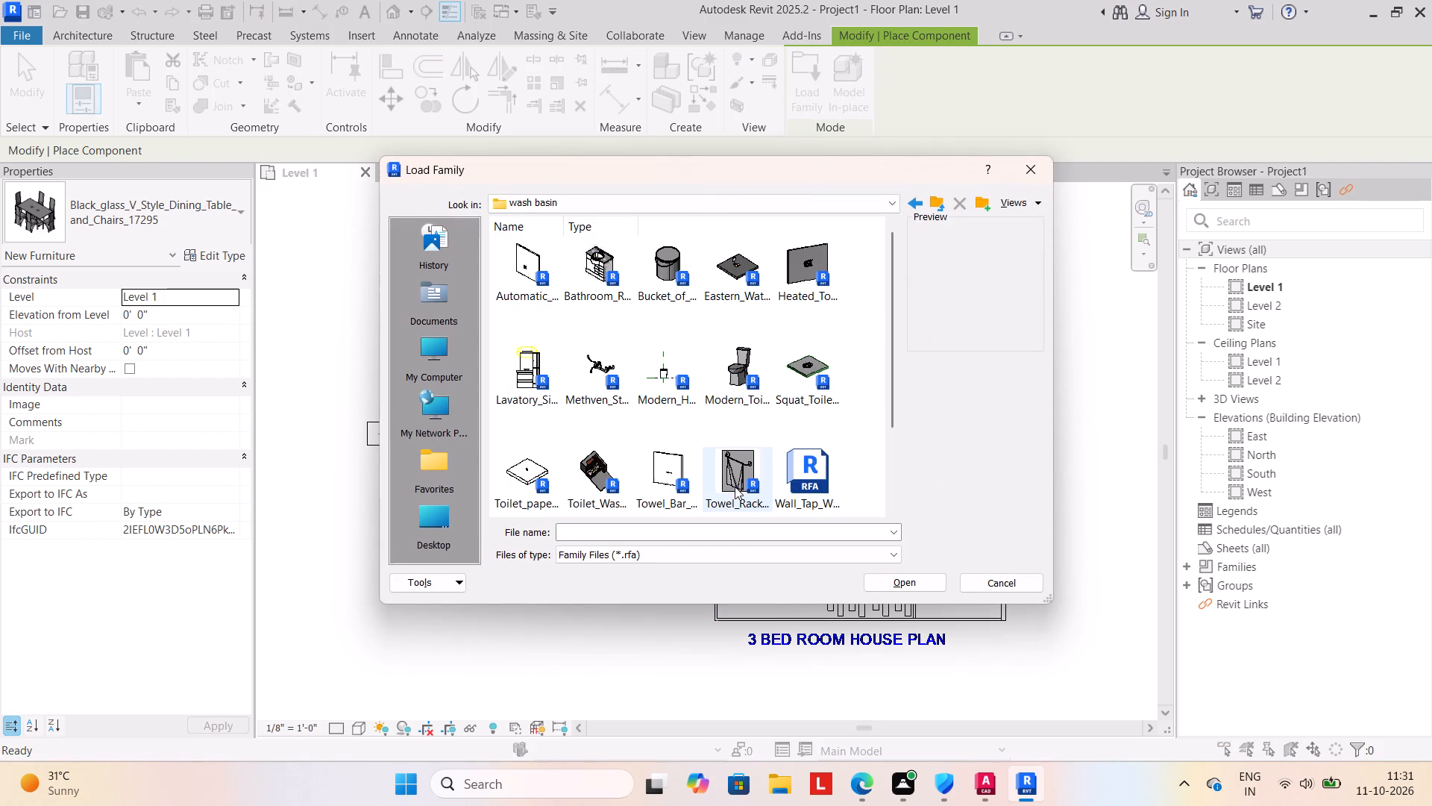
left_click(755, 372)
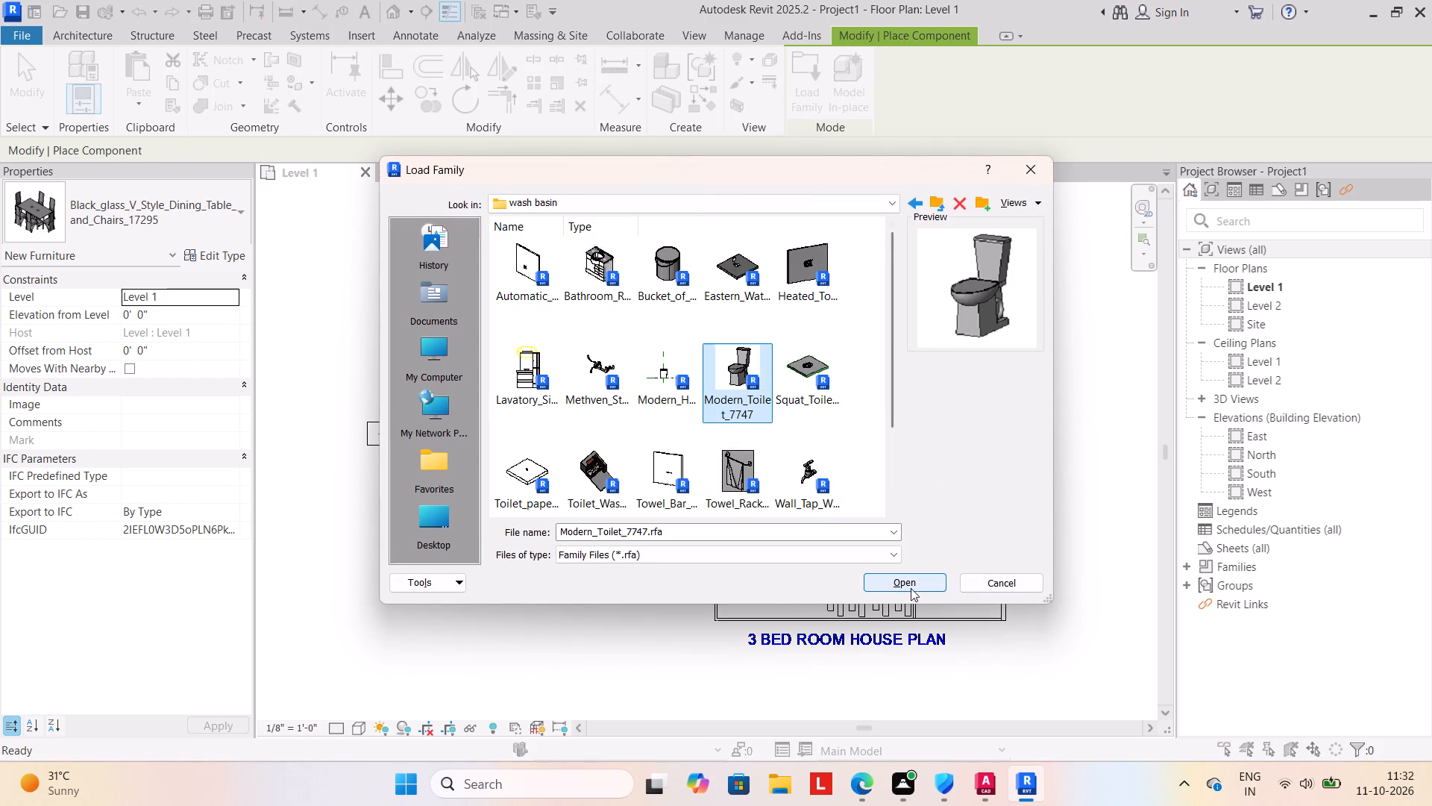
left_click(910, 583)
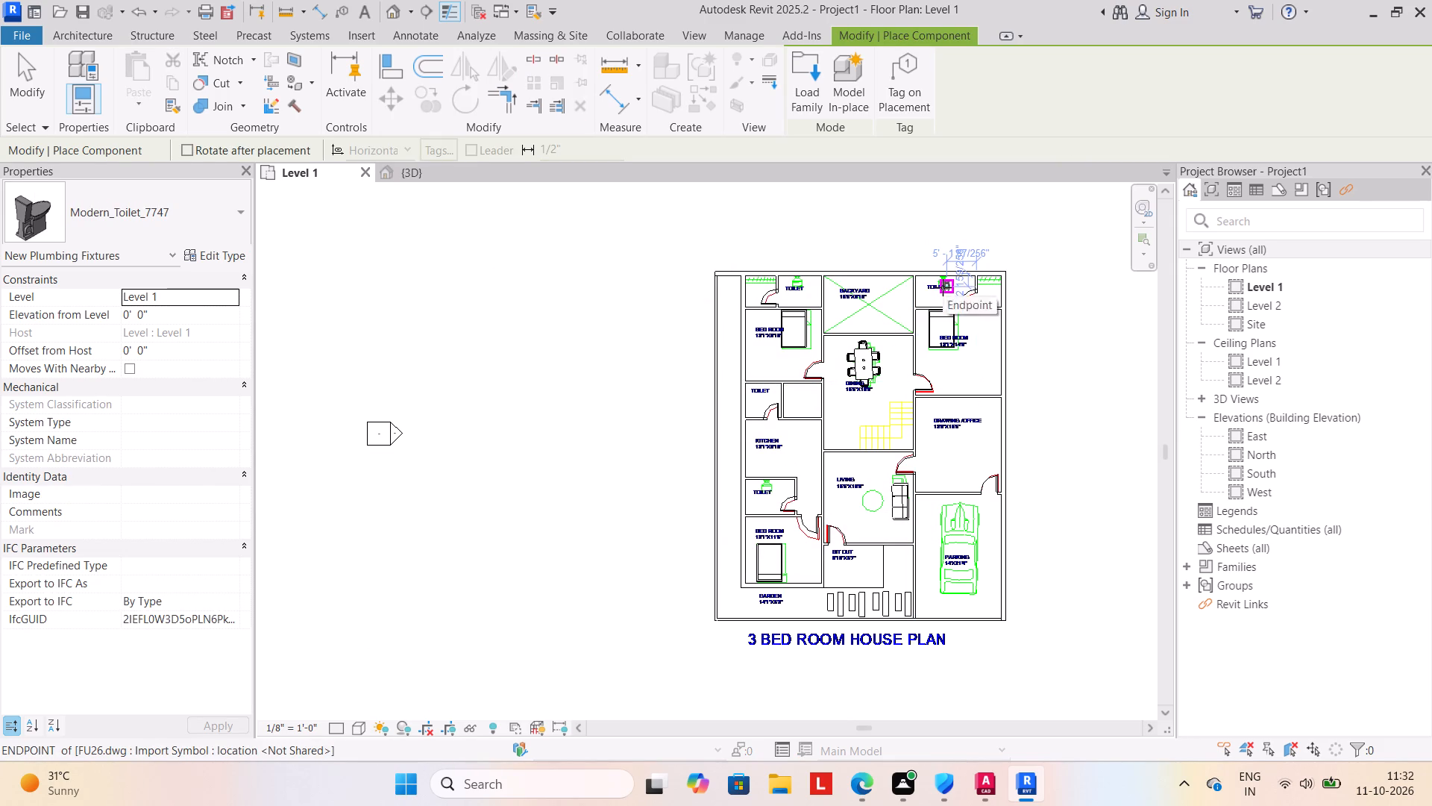
Place a Modern_Toilet_7747 over the CAD fixture in each of the two rear toilets flanking the backyard.
scroll(940, 289, "up", 6)
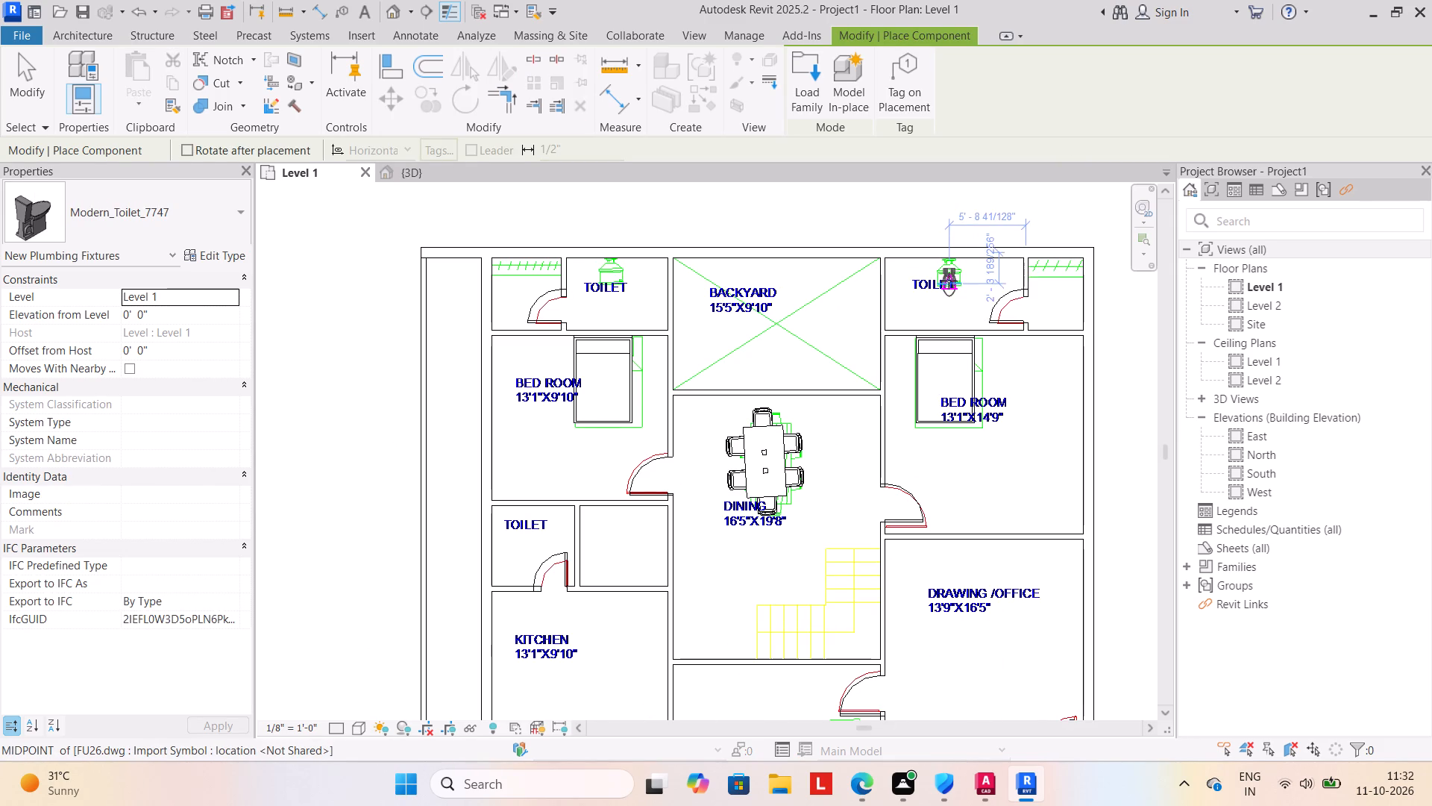
left_click(950, 275)
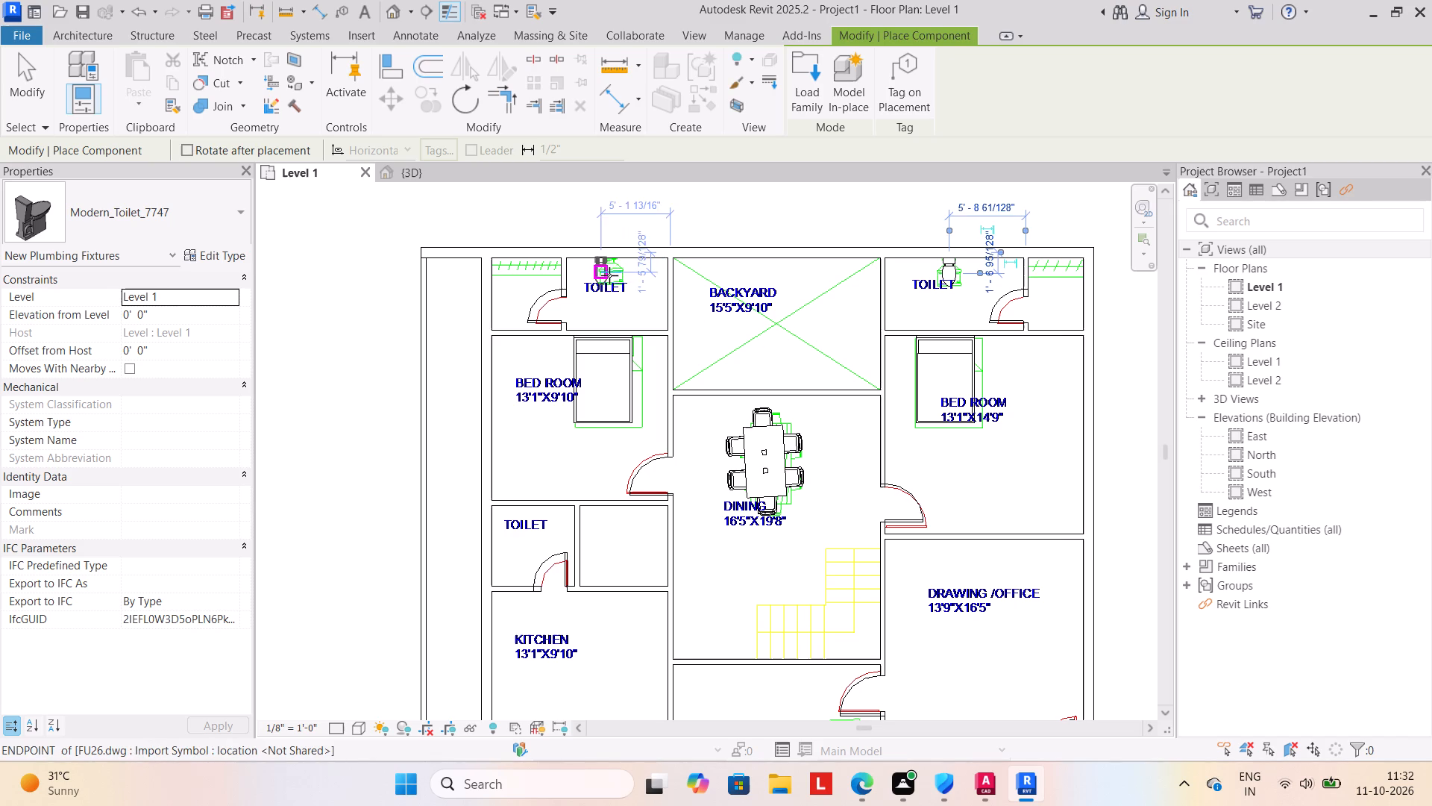
scroll(613, 275, "up", 1)
left_click(608, 275)
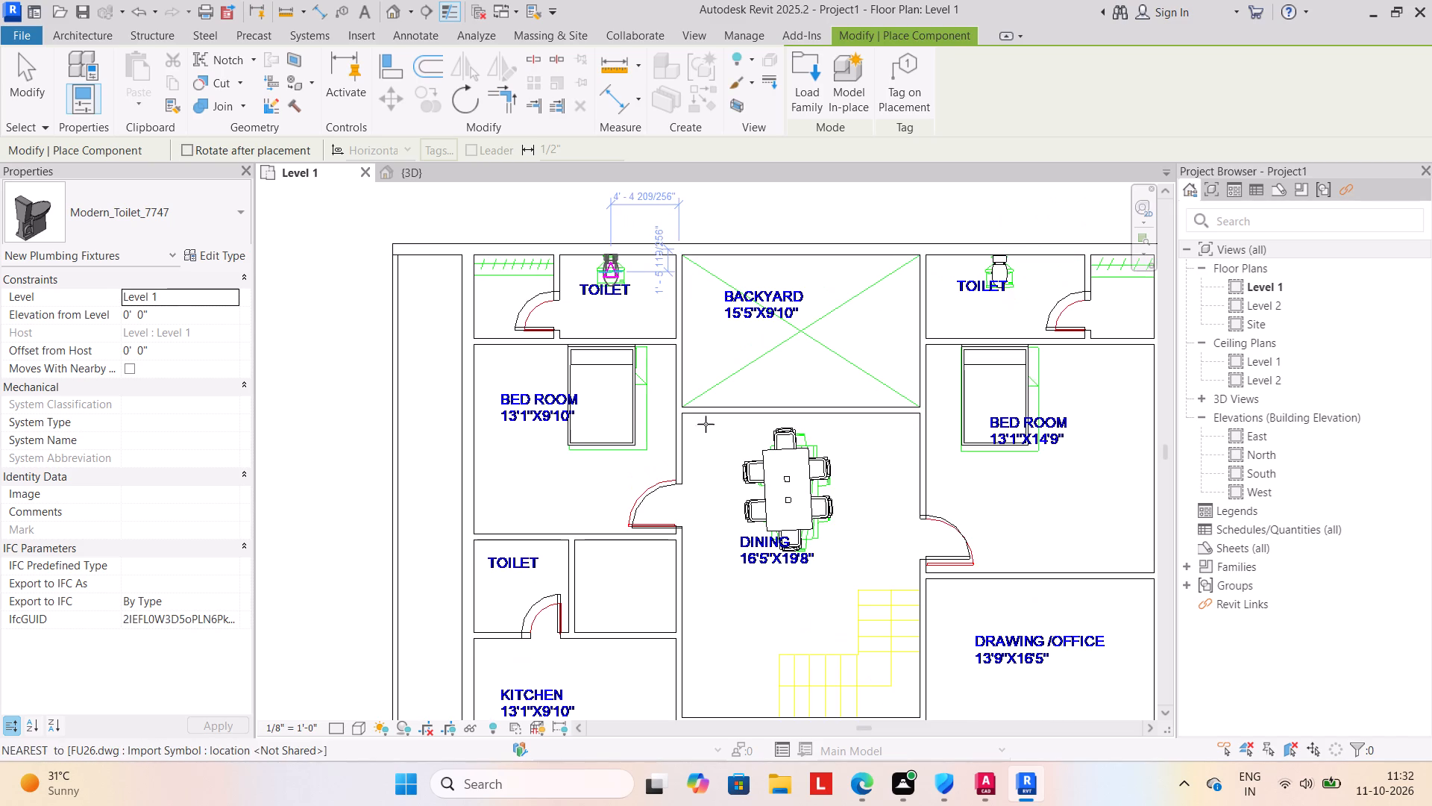
Place a Modern_Toilet_7747 against the bedroom-side wall of the toilet between the rear bedroom and the kitchen.
scroll(710, 504, "down", 3)
scroll(718, 596, "down", 2)
middle_click_drag(720, 599, 759, 464)
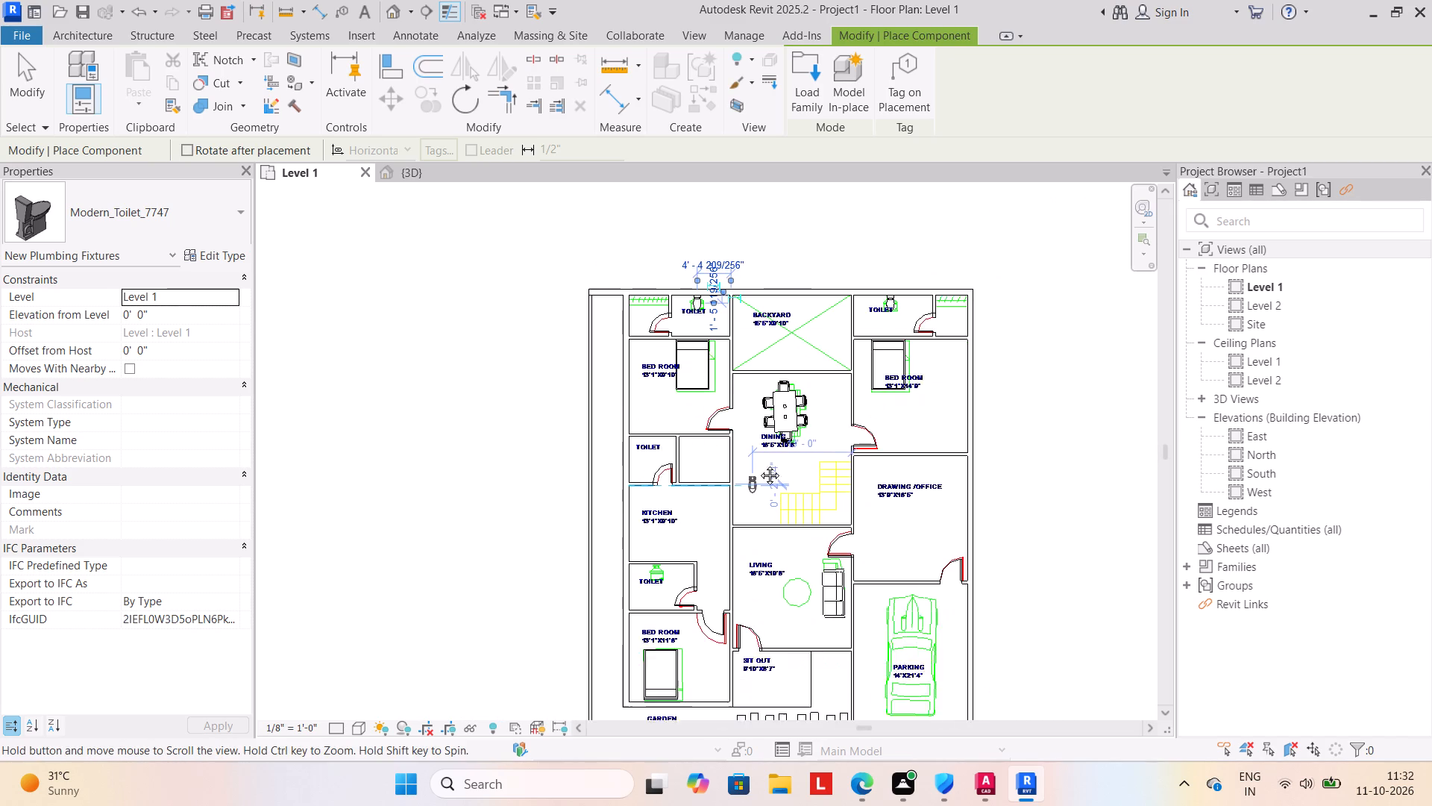
middle_click_drag(759, 464, 759, 465)
scroll(653, 416, "up", 1)
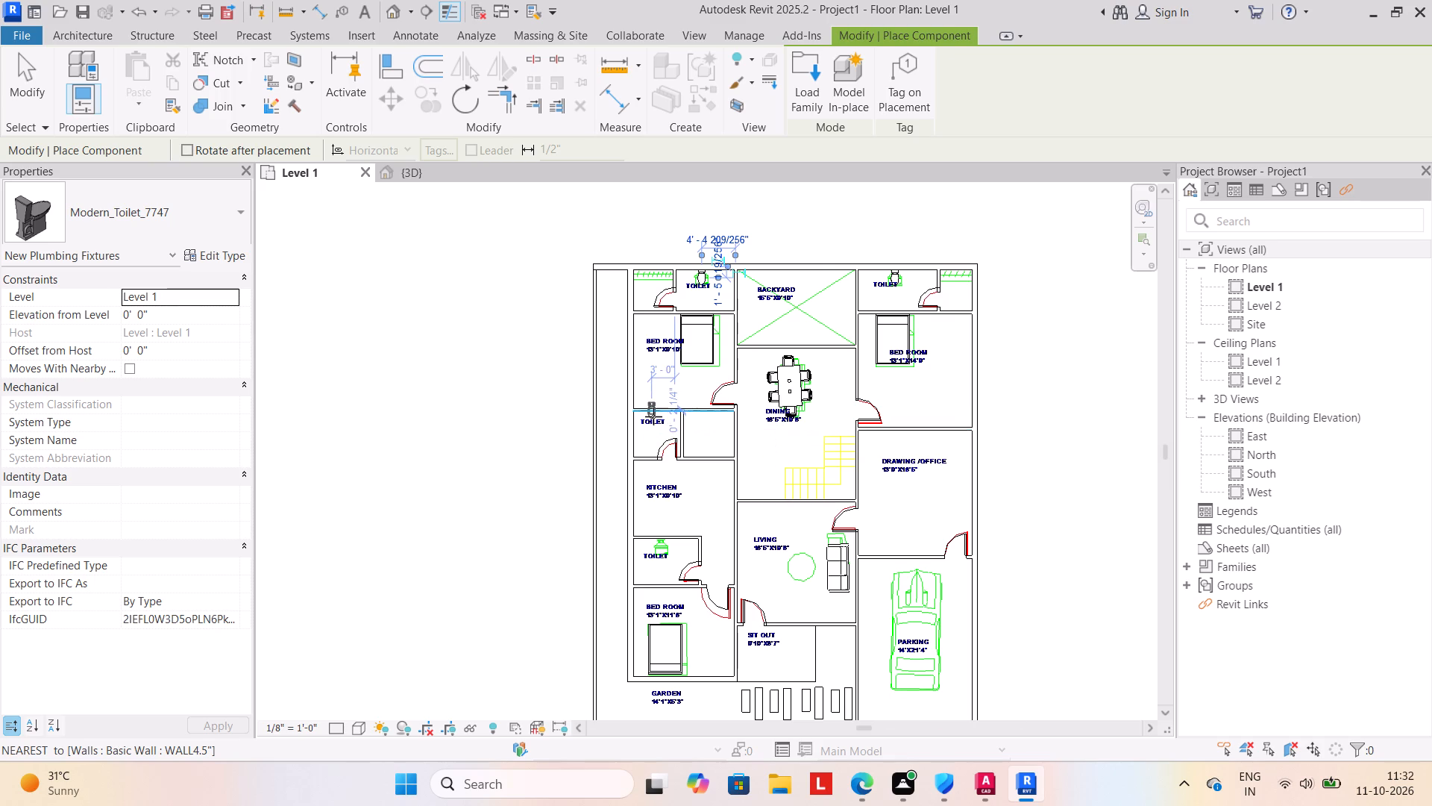
scroll(653, 416, "up", 5)
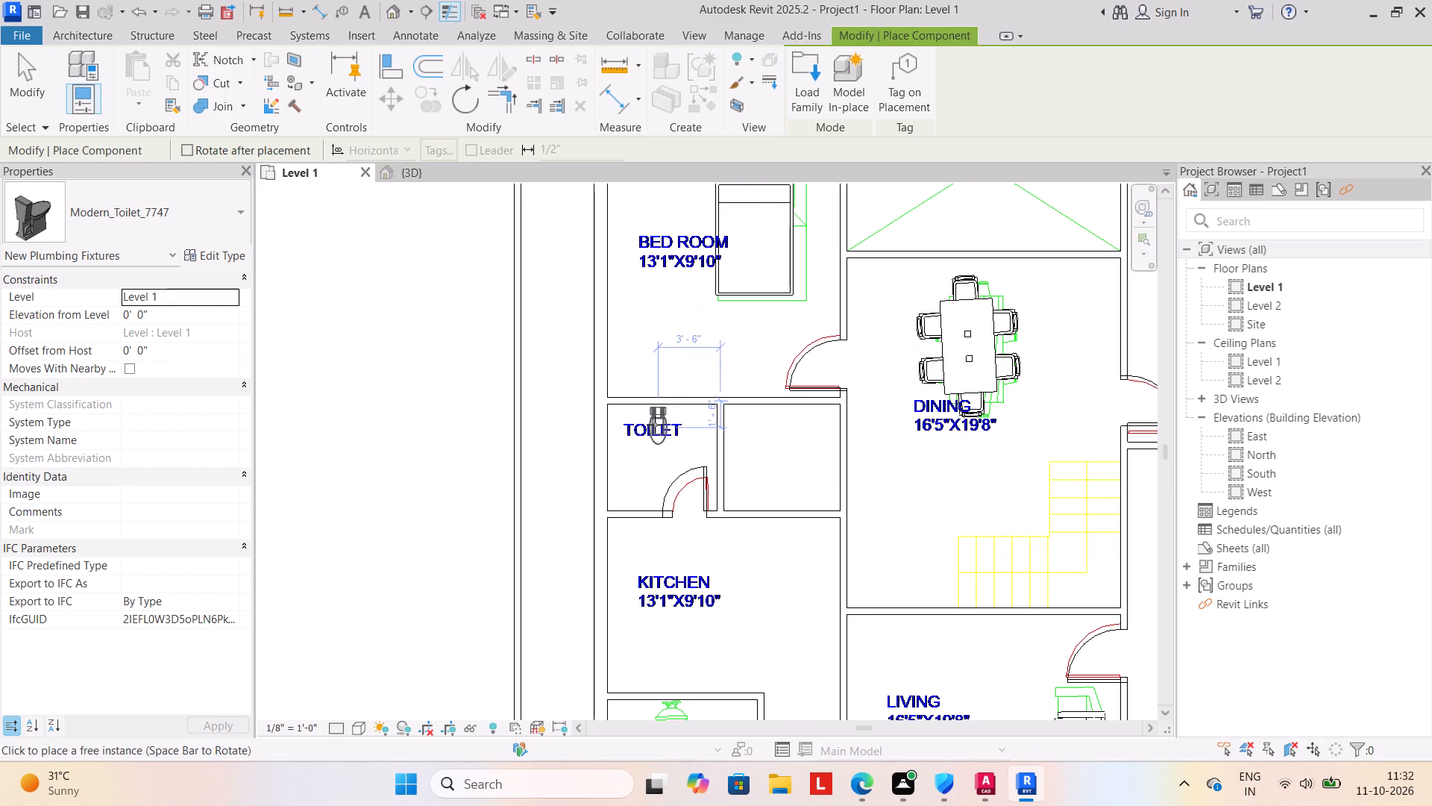
scroll(655, 424, "up", 2)
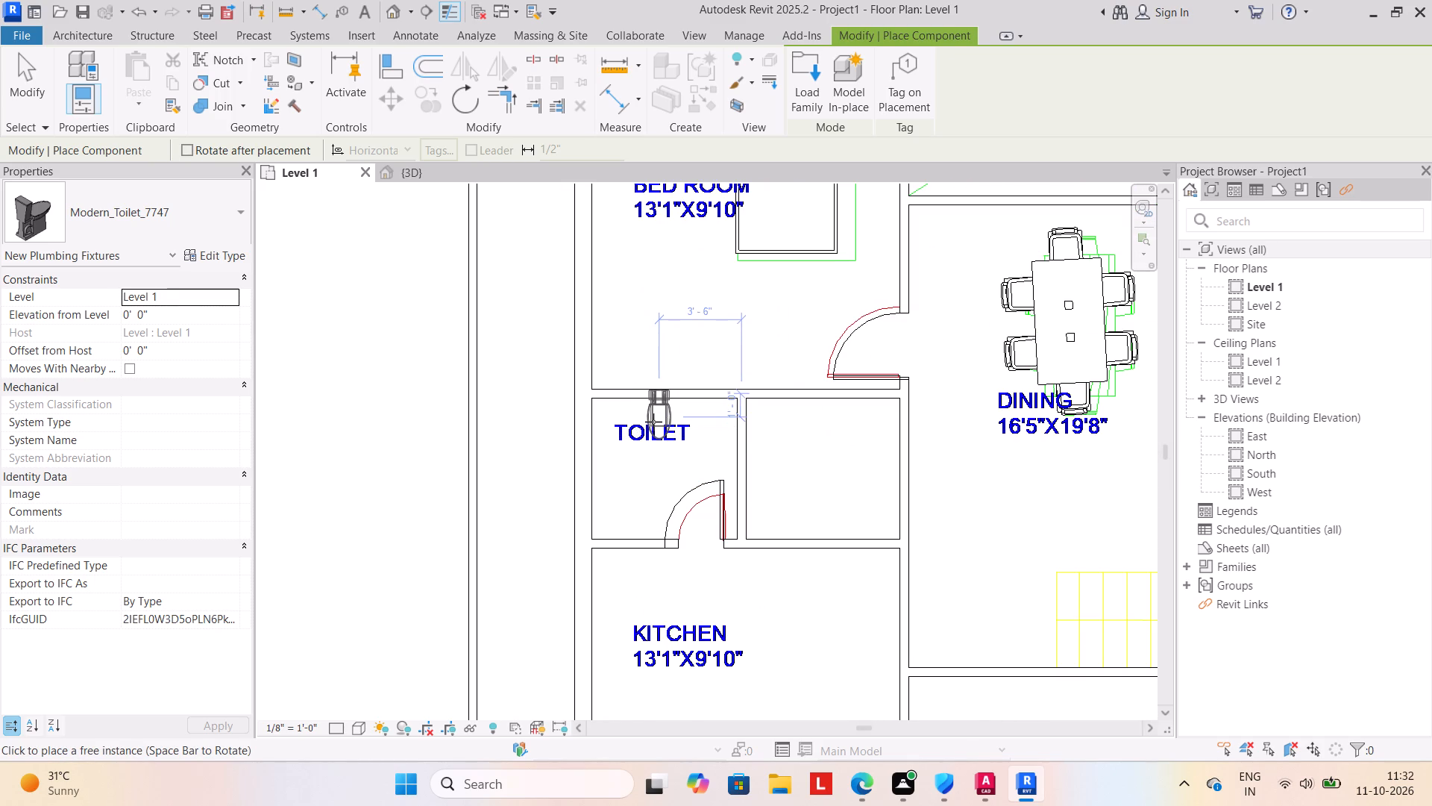
scroll(653, 422, "up", 6)
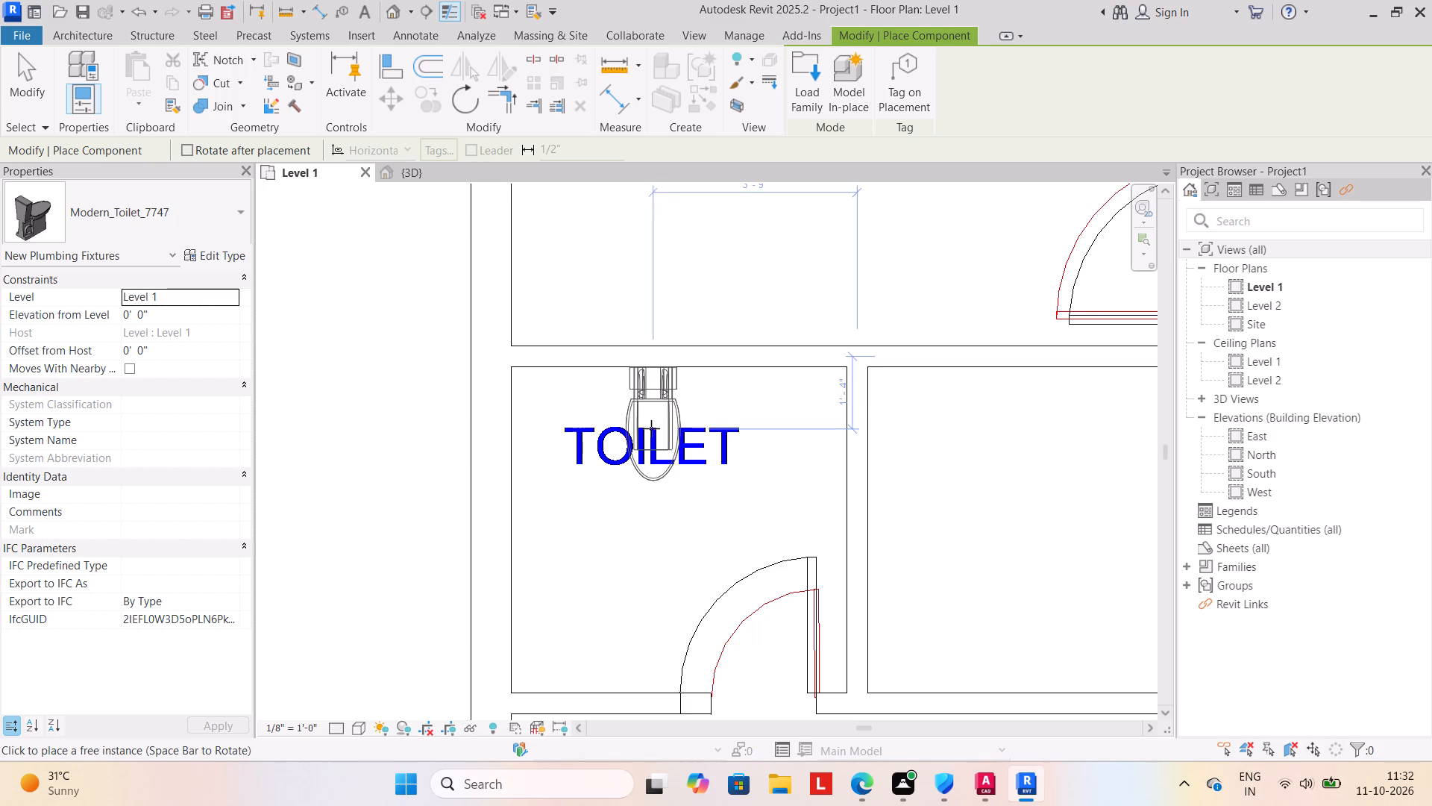
left_click(651, 428)
Place a Modern_Toilet_7747 over the CAD fixture in the toilet between the kitchen and the front bedroom.
scroll(638, 510, "down", 8)
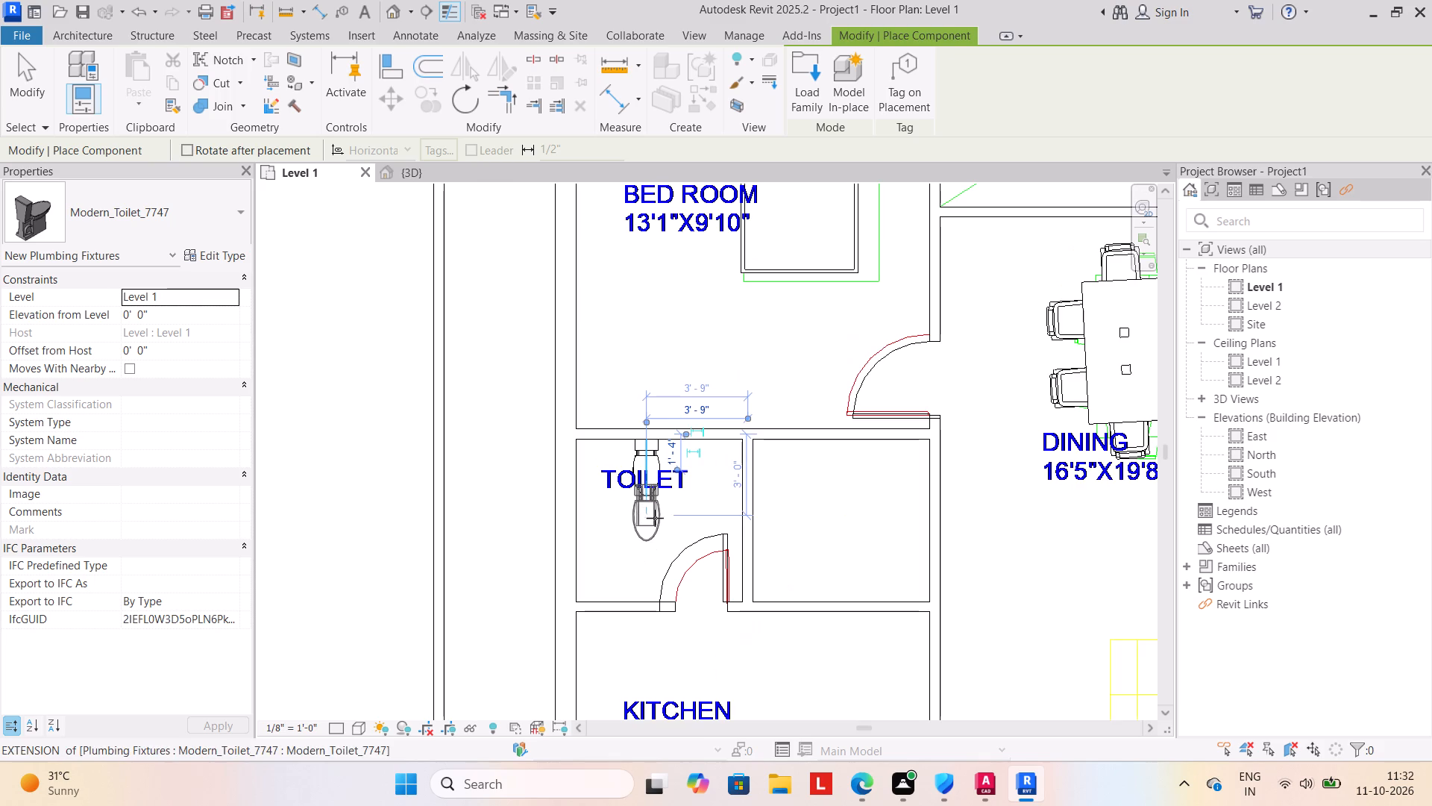
scroll(712, 549, "down", 3)
scroll(797, 607, "down", 3)
middle_click_drag(814, 624, 817, 482)
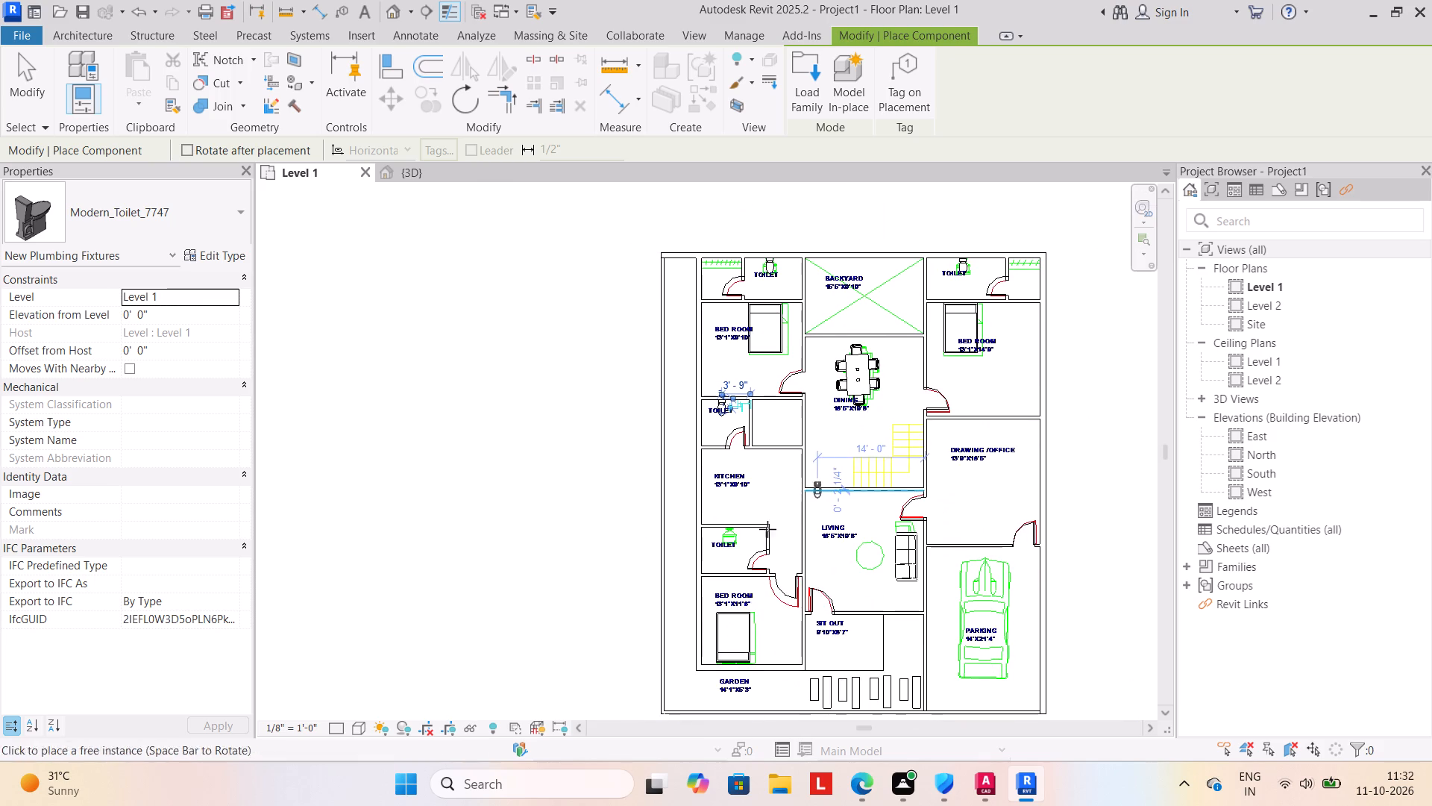
scroll(728, 541, "up", 8)
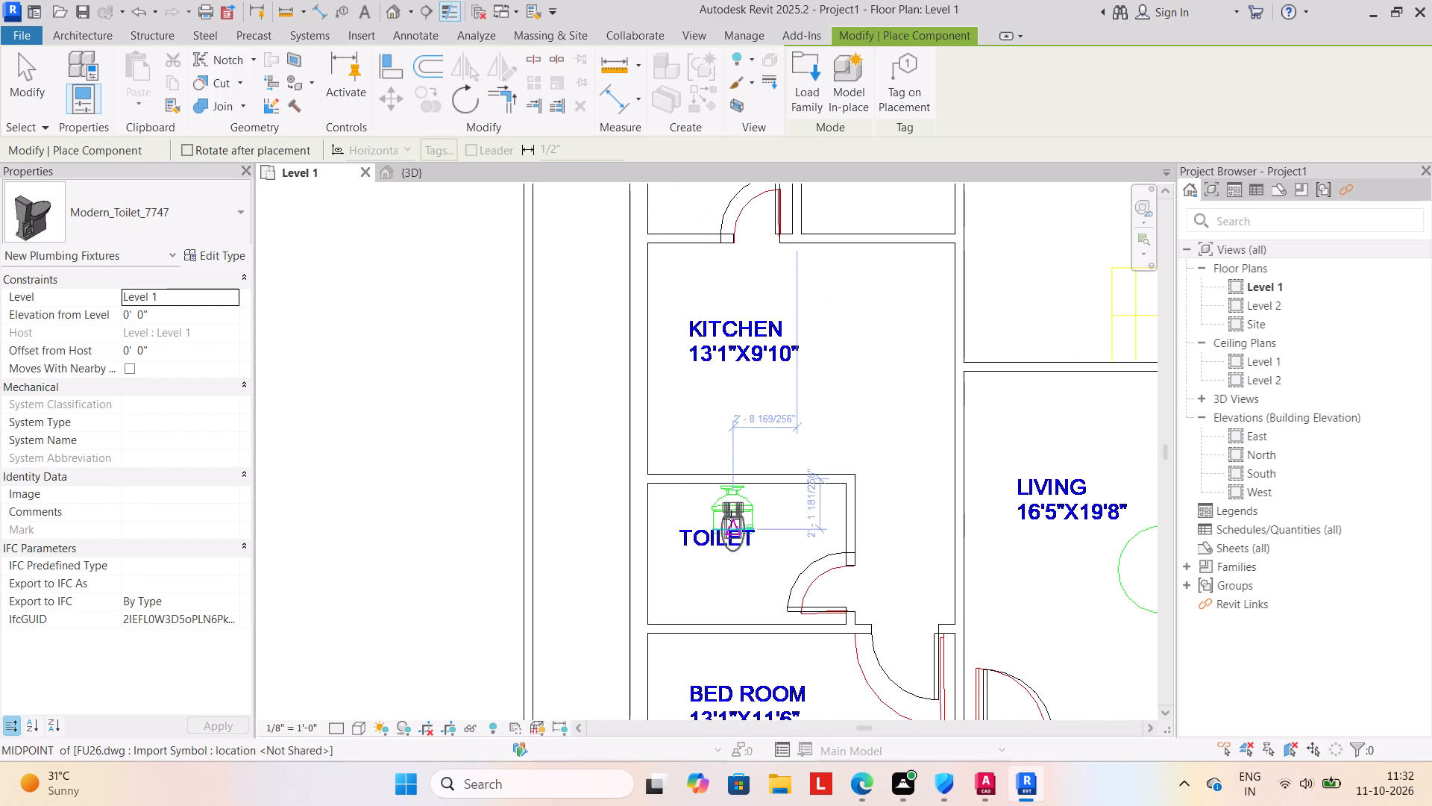
left_click(731, 516)
Load Wood_and_Glass_Coffee_Table_17065 from the dining table folder and place it over the CAD round table in the living room.
scroll(747, 578, "down", 5)
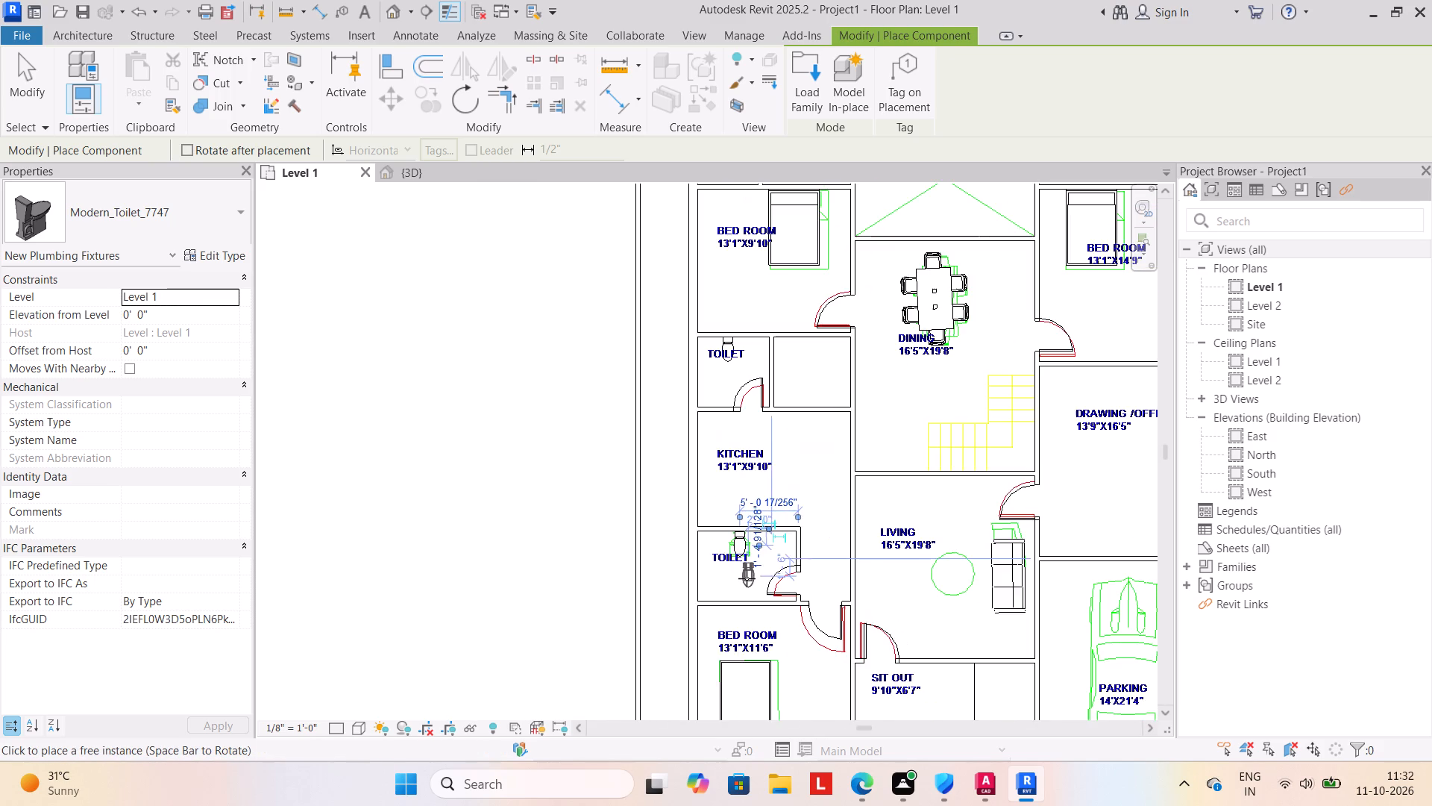
scroll(747, 580, "down", 3)
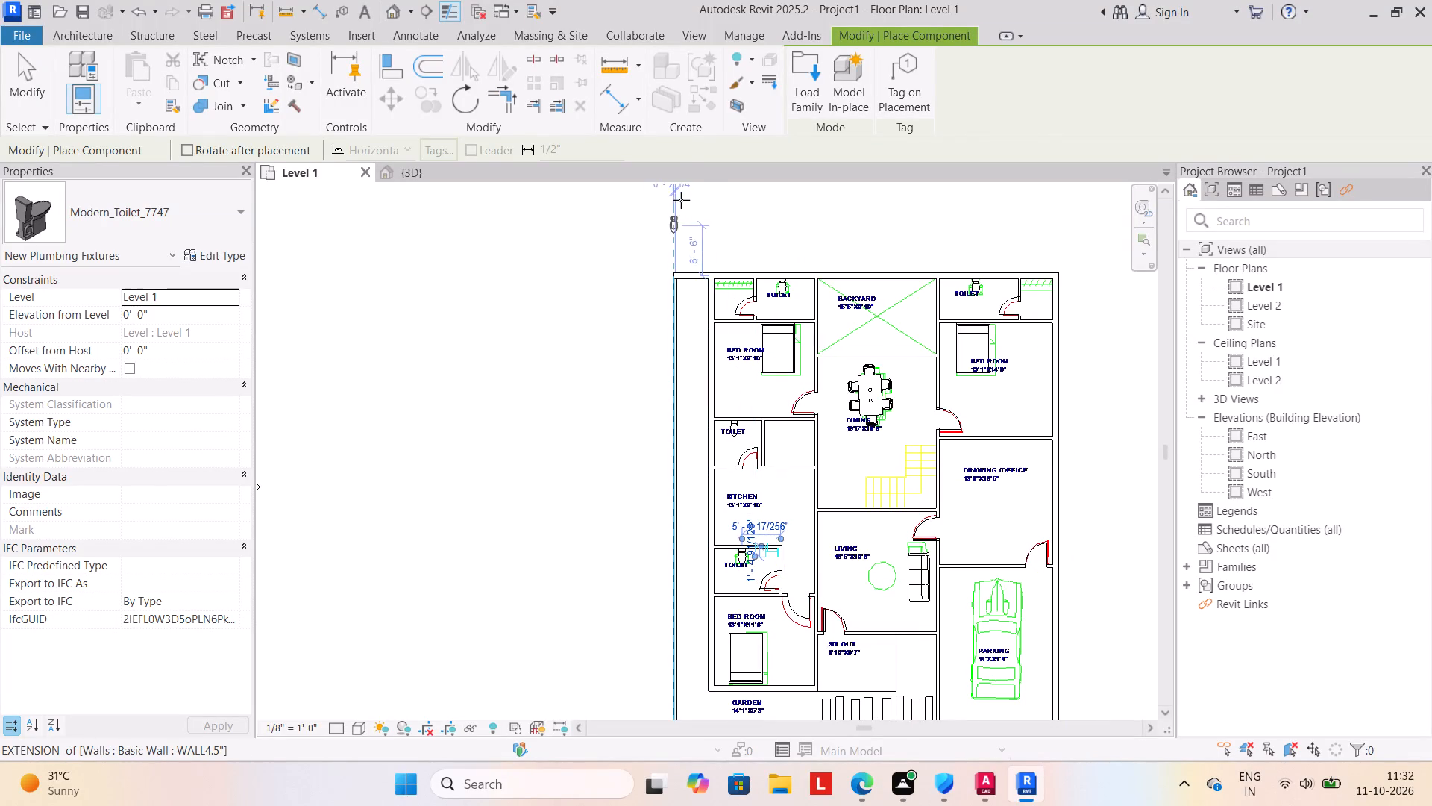
left_click(795, 81)
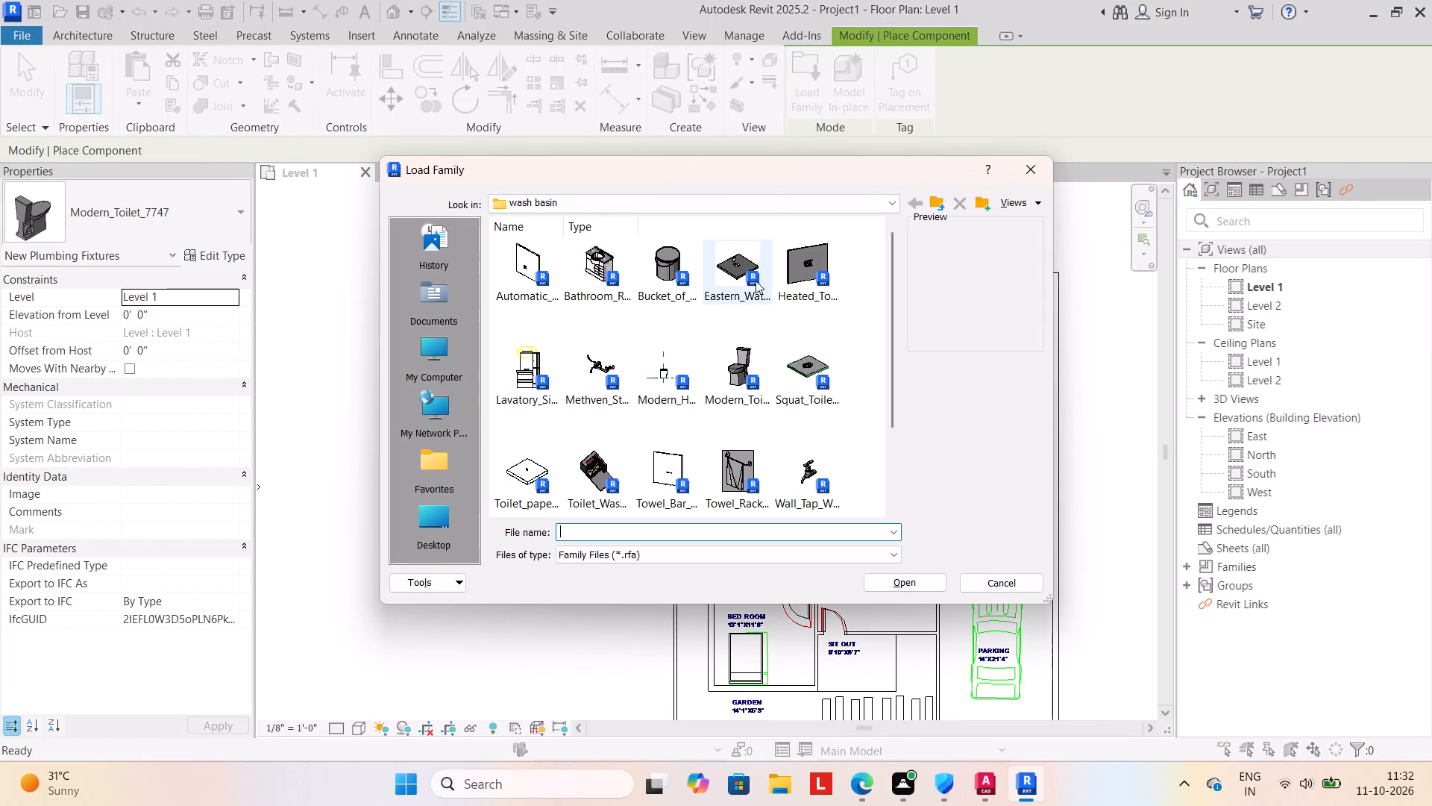
left_click(943, 213)
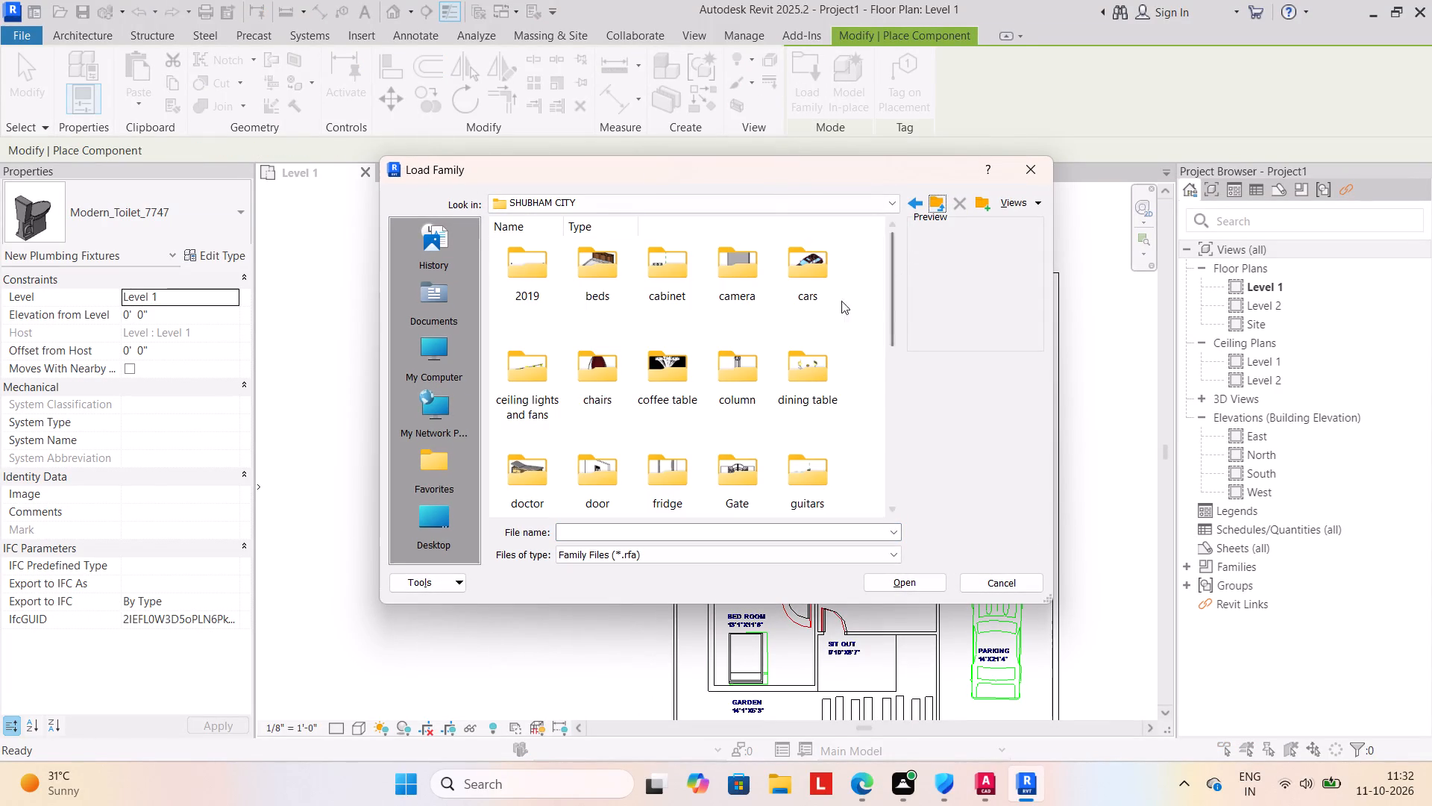
double_click(796, 366)
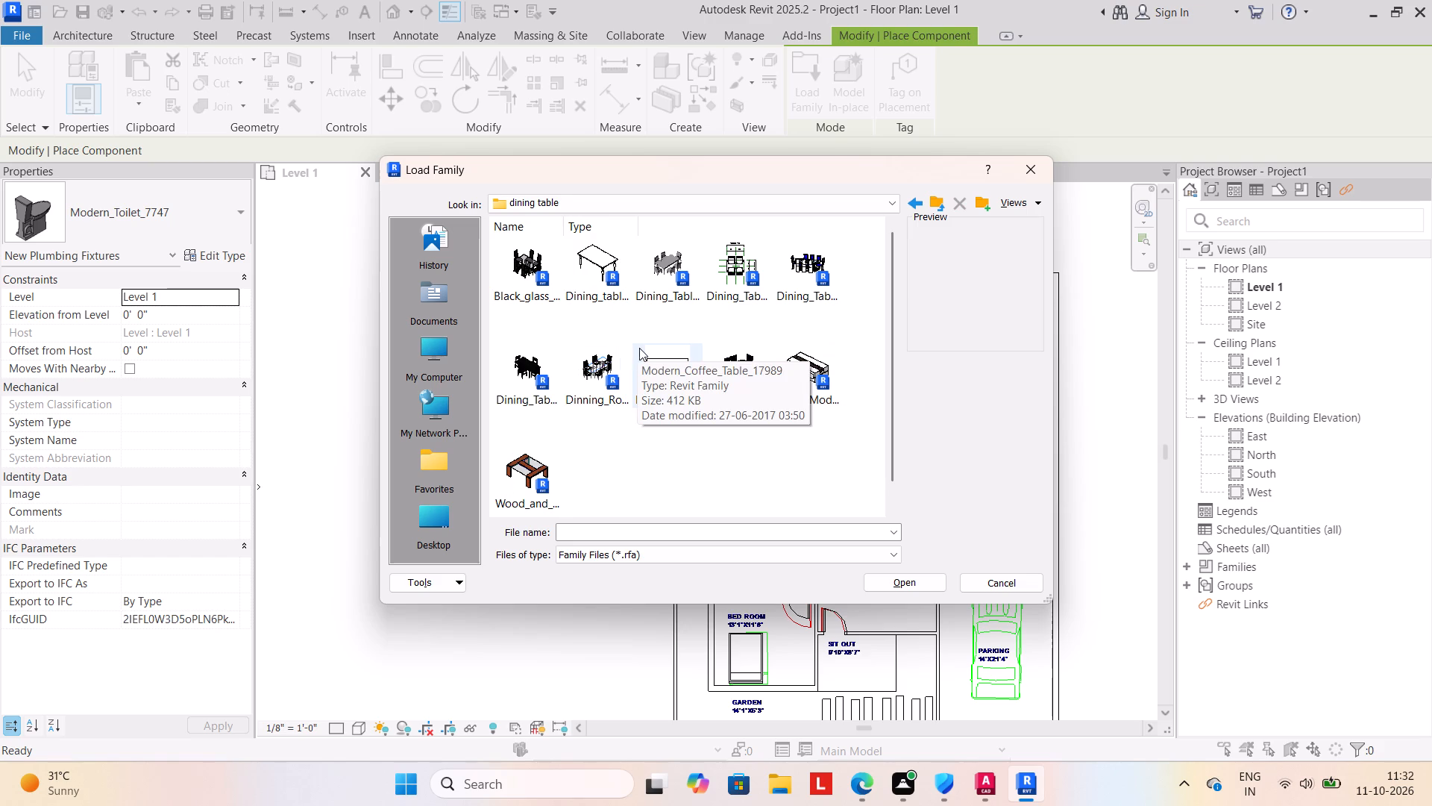
left_click(530, 457)
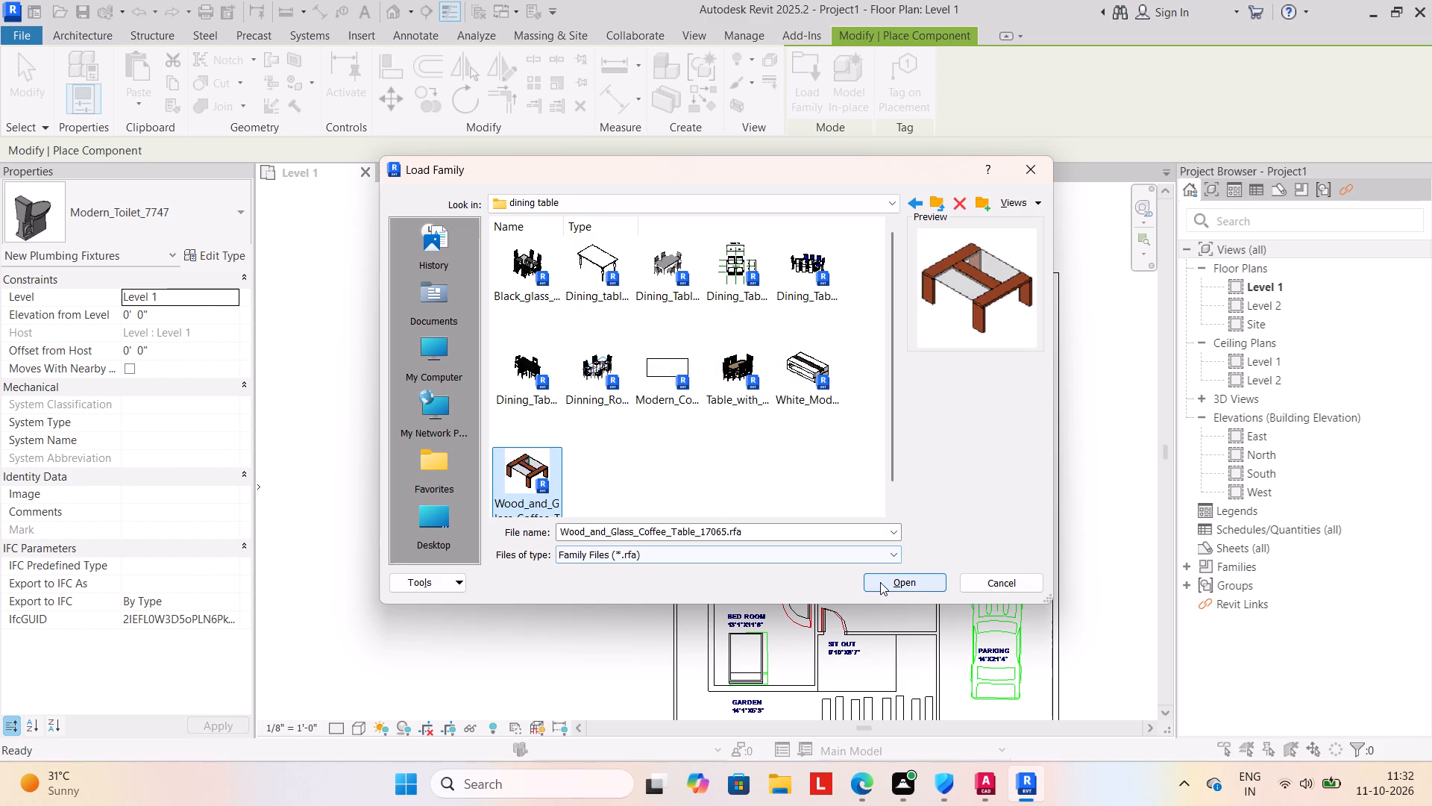
left_click(882, 582)
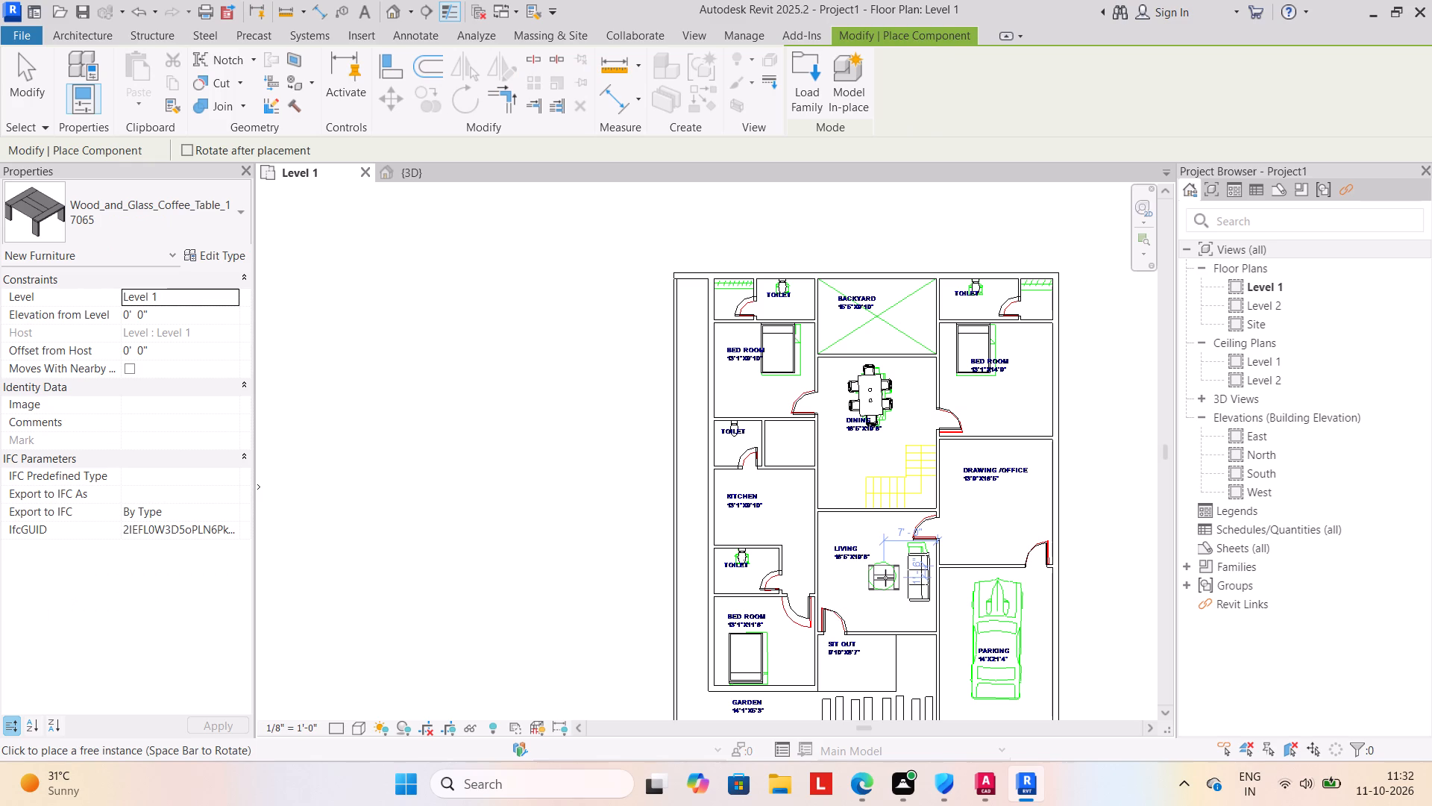
left_click(885, 578)
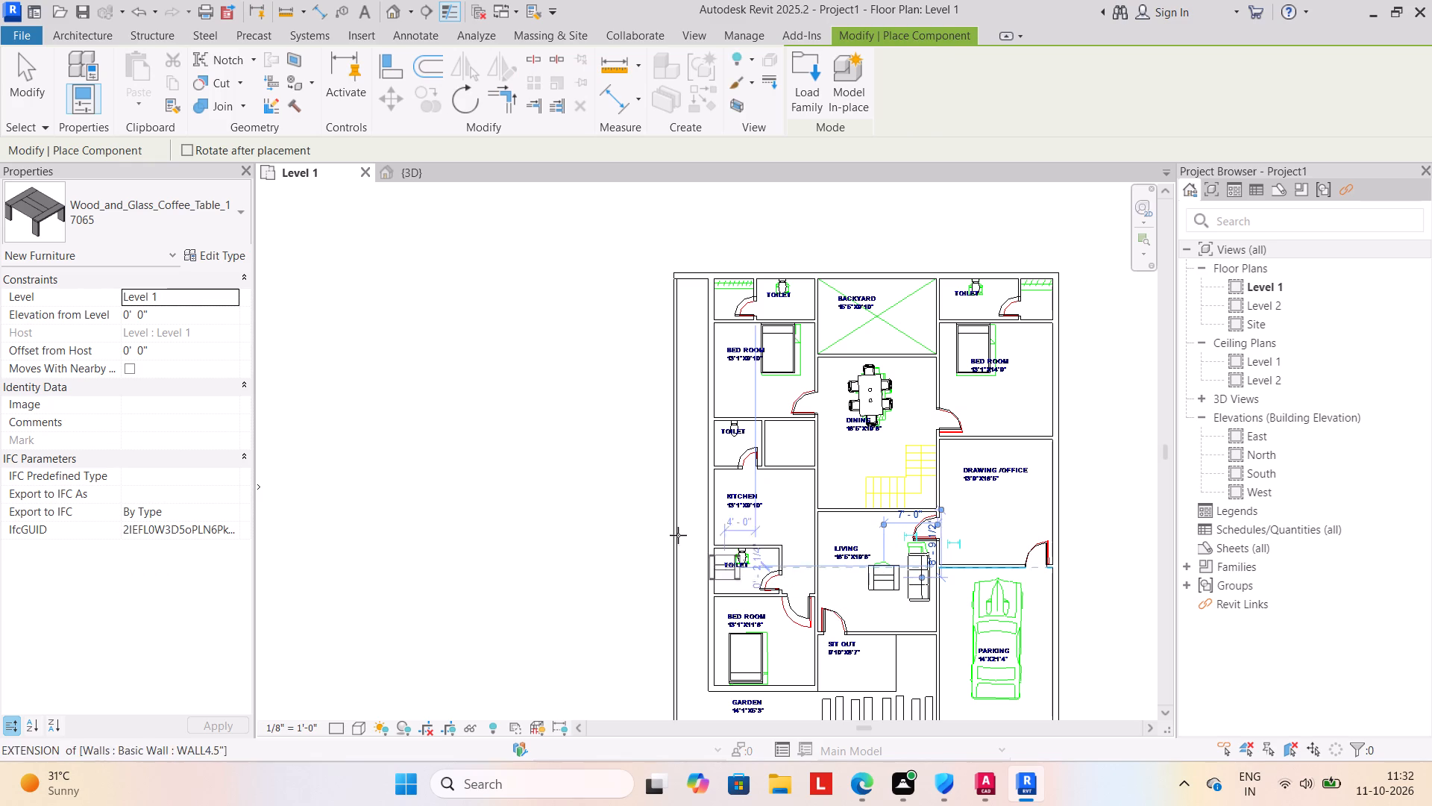
key("Escape")
key("Escape")
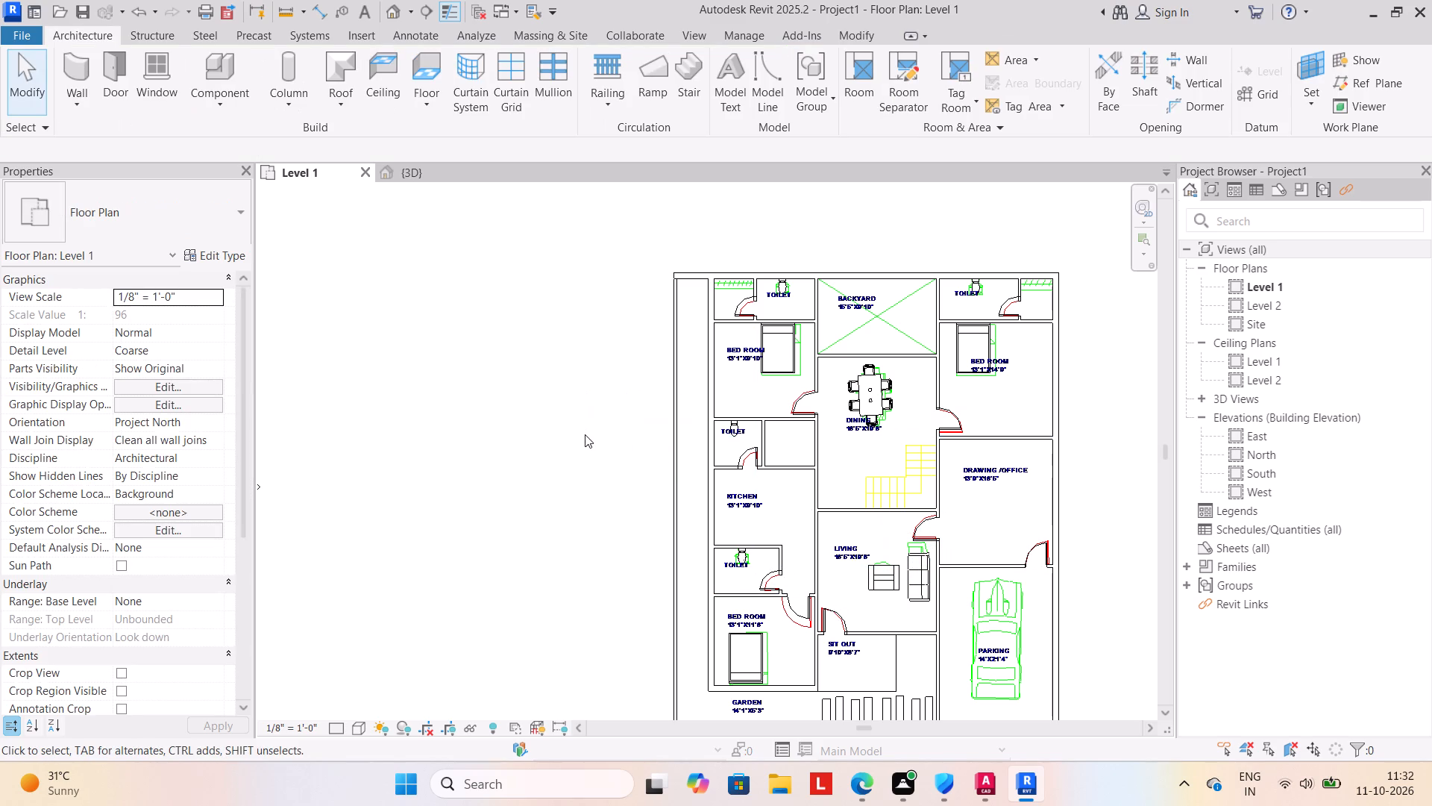
Open the low front wall at the parking in the 3D view using Split Element with the inner segment deleted.
scroll(588, 446, "down", 2)
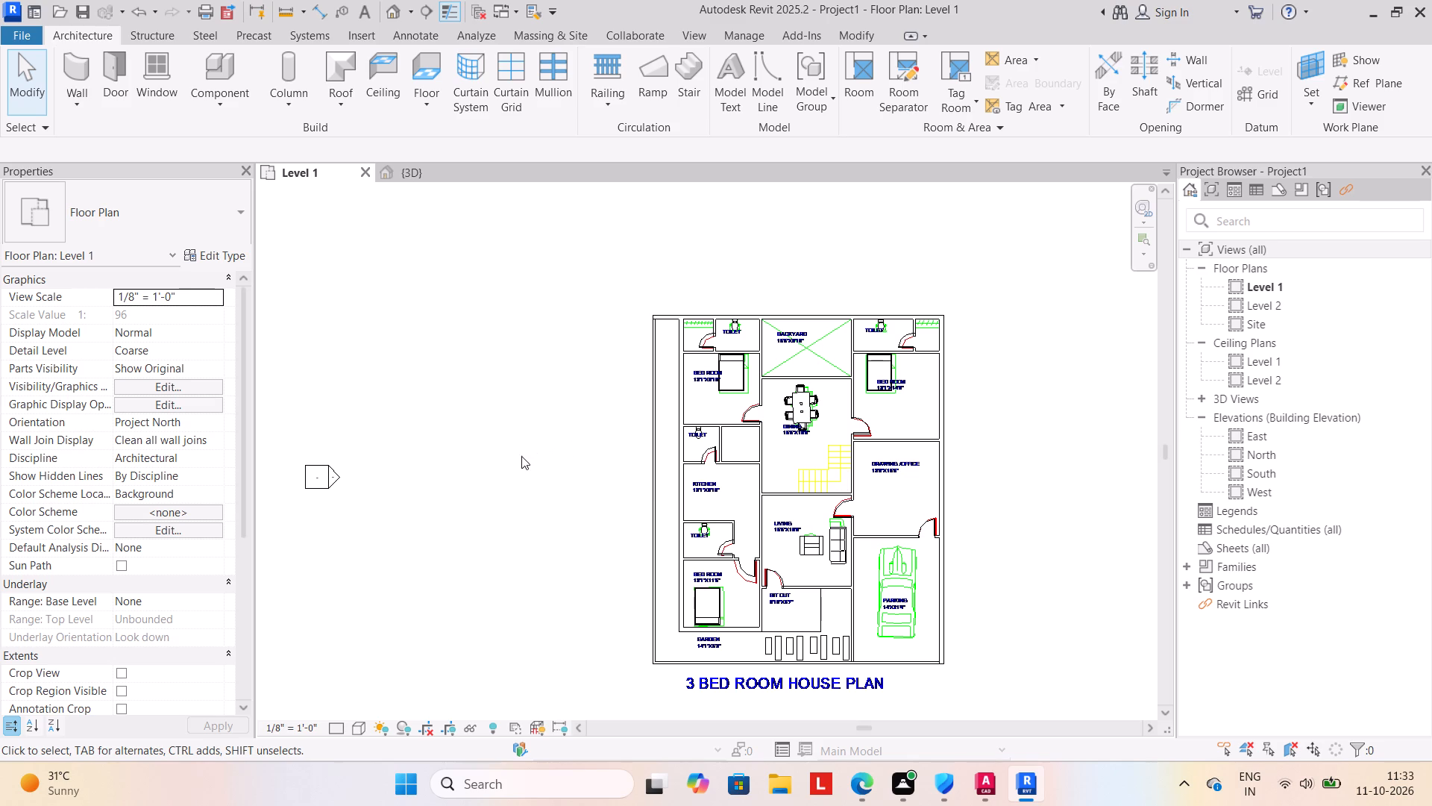
left_click(419, 181)
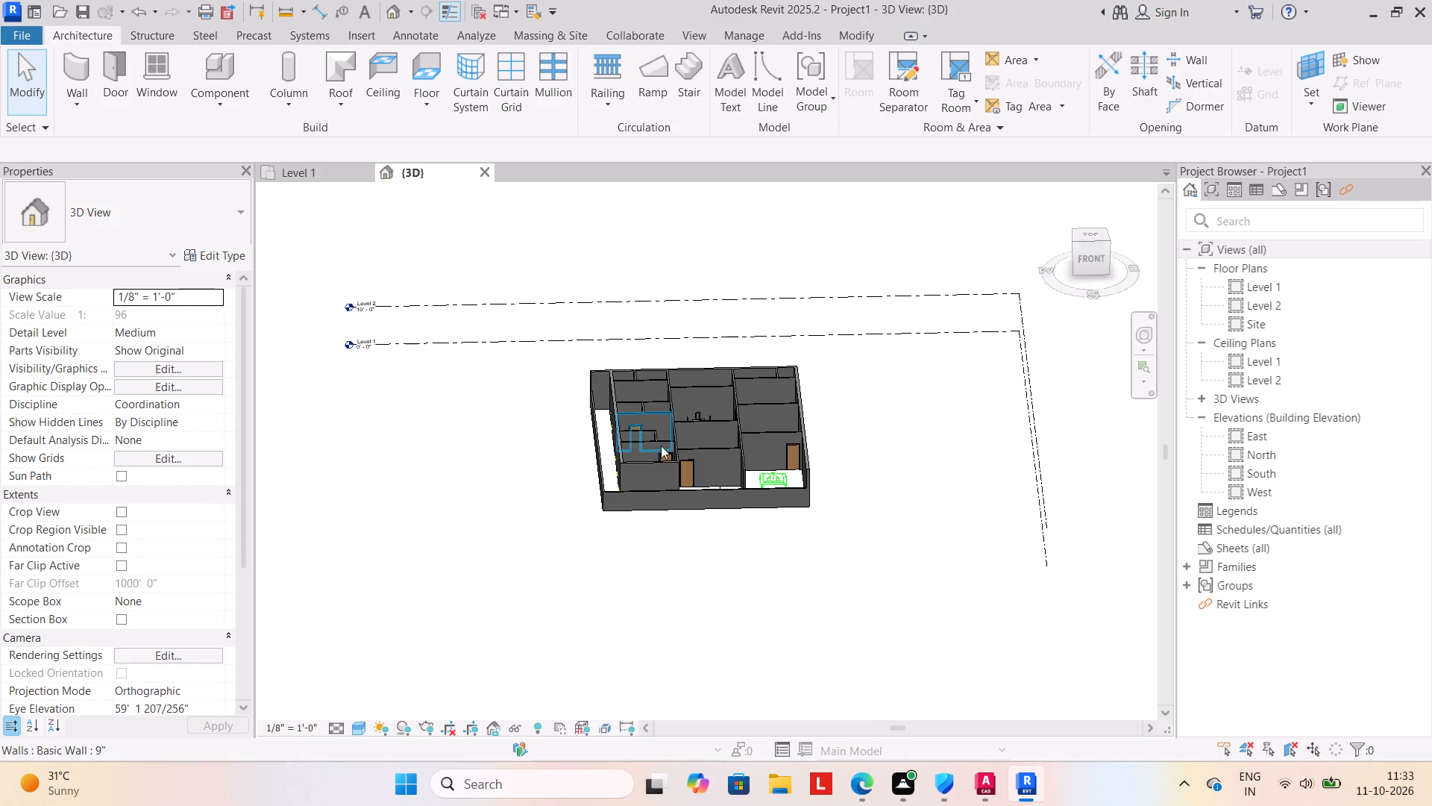
middle_click_drag(738, 603, 734, 636, "shift")
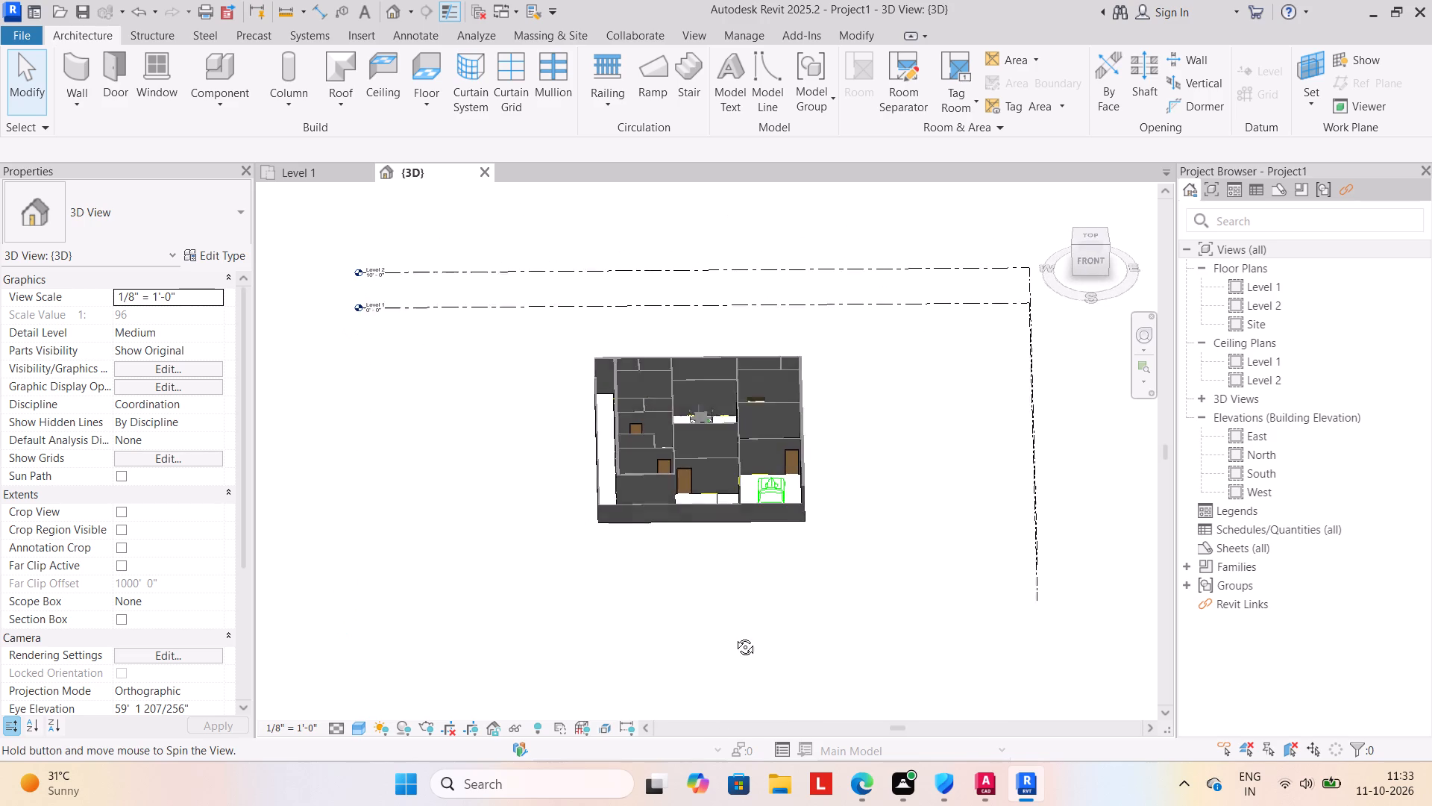
middle_click_drag(734, 636, 735, 635, "shift")
middle_click_drag(719, 591, 776, 618)
middle_click_drag(778, 619, 785, 628, "shift")
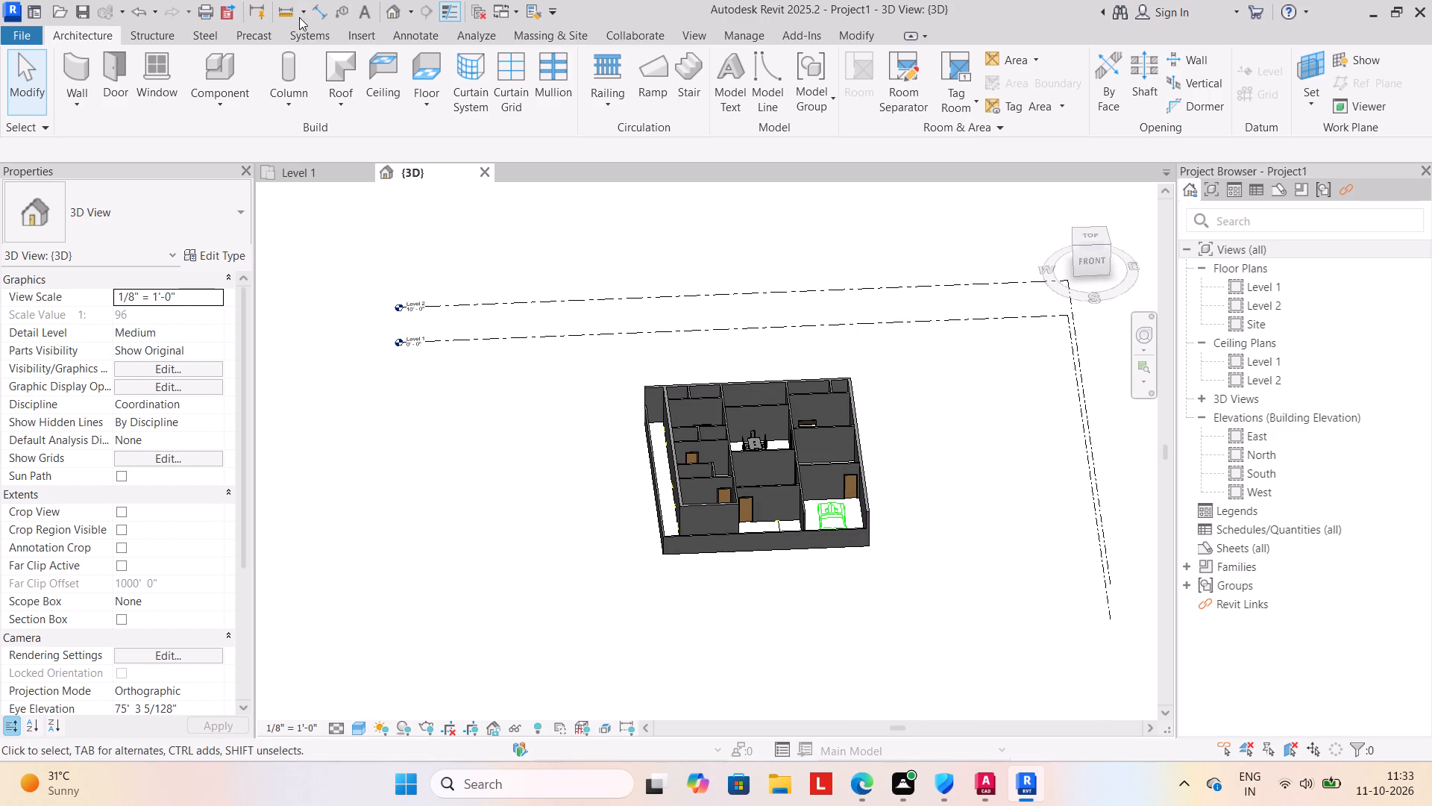
left_click(868, 38)
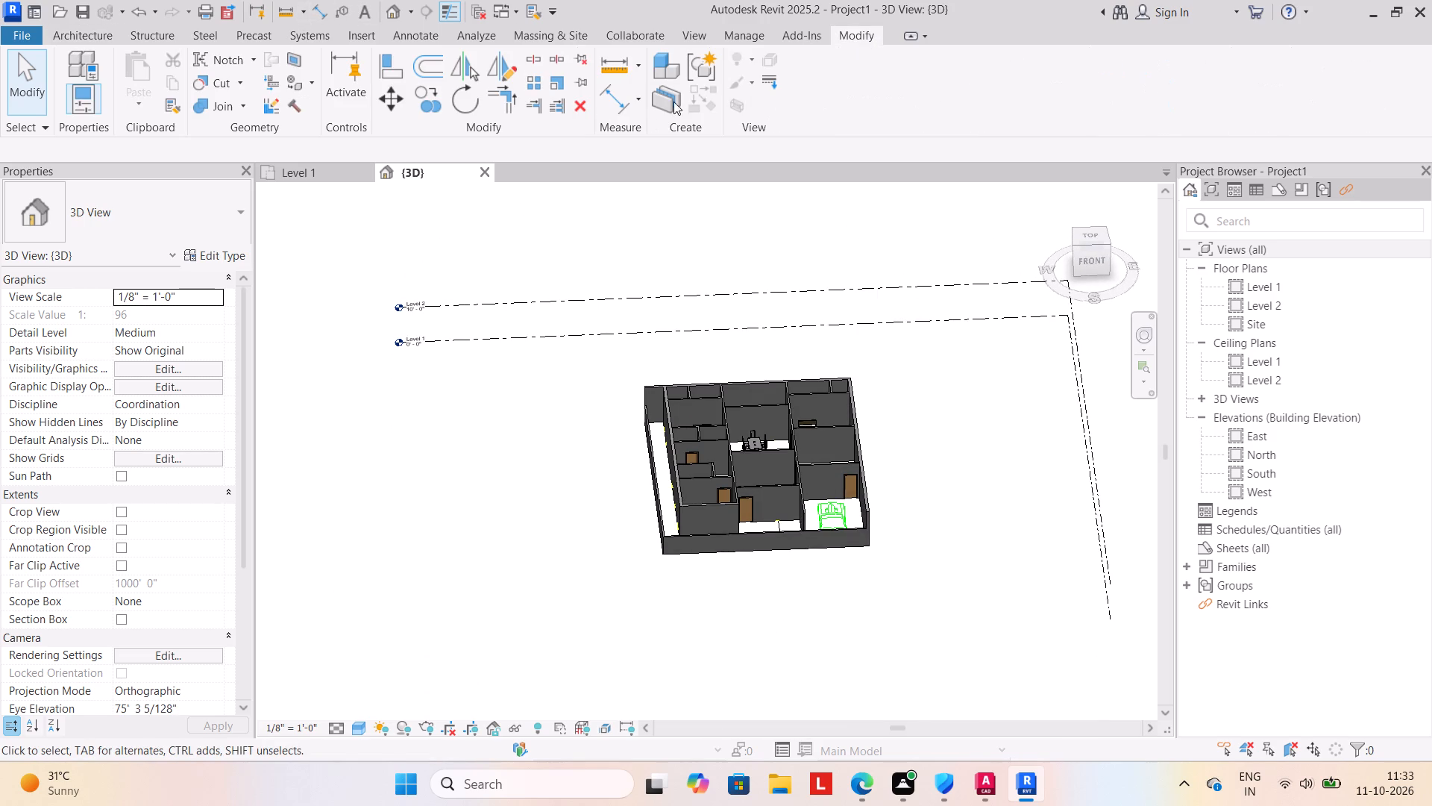
left_click(531, 57)
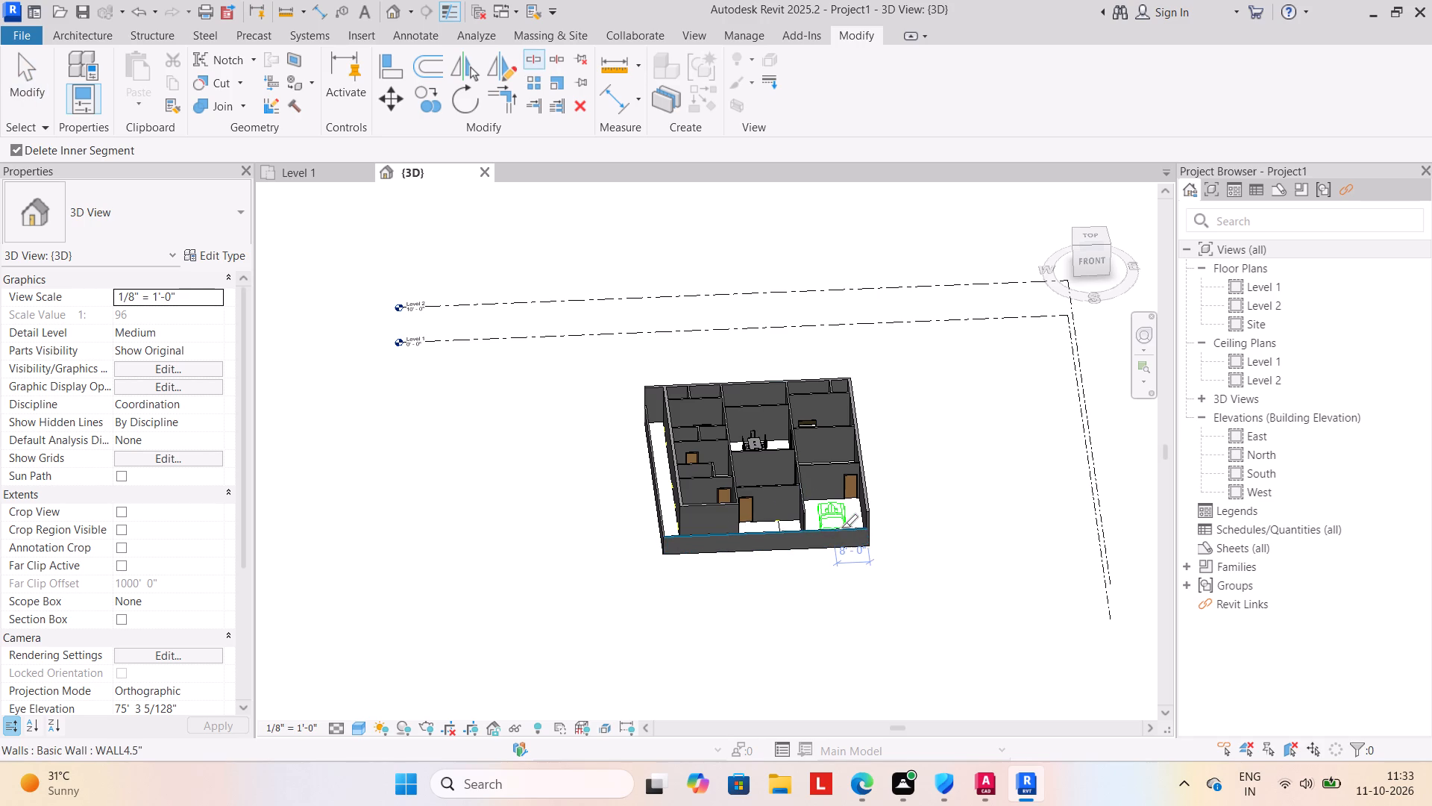
scroll(826, 528, "up", 4)
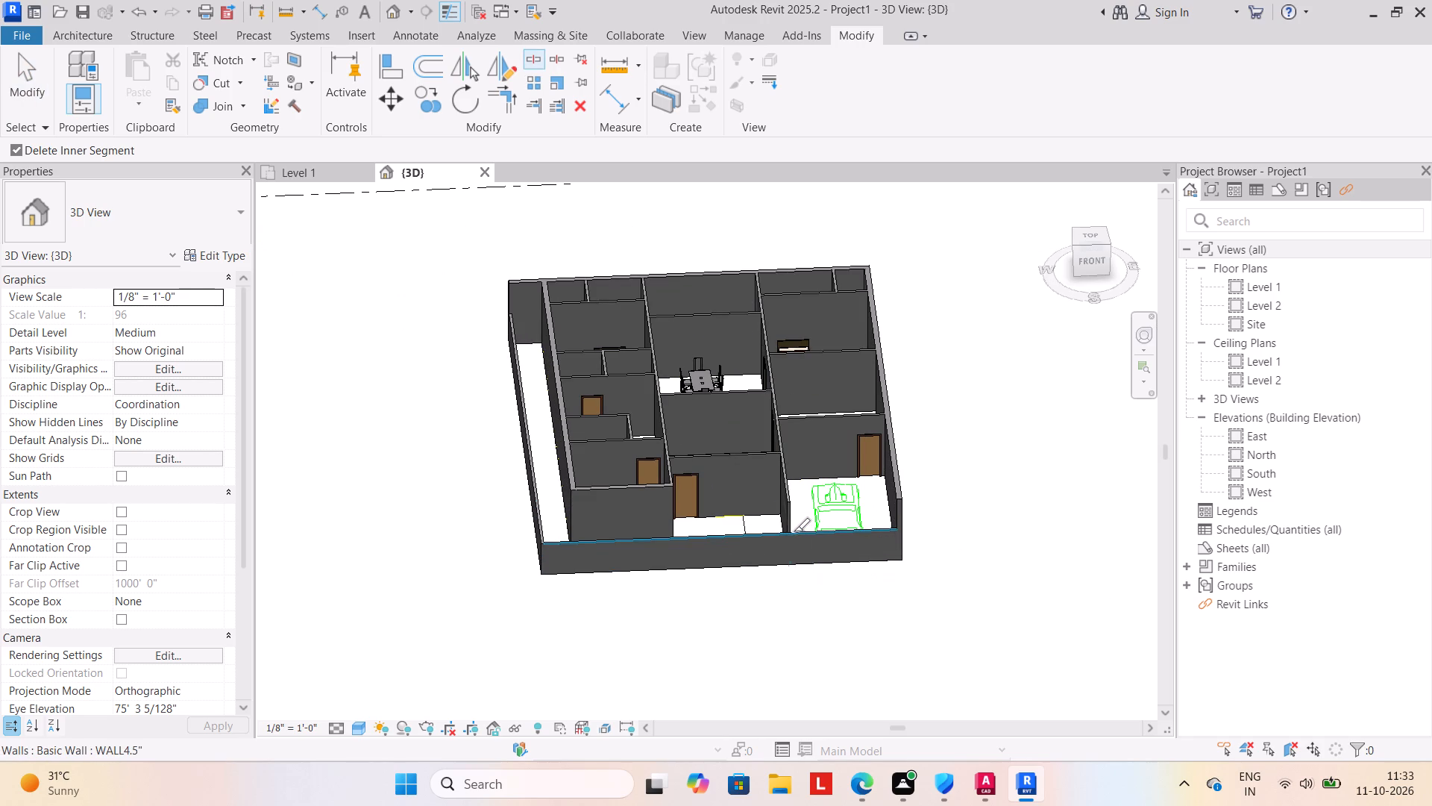
left_click(794, 531)
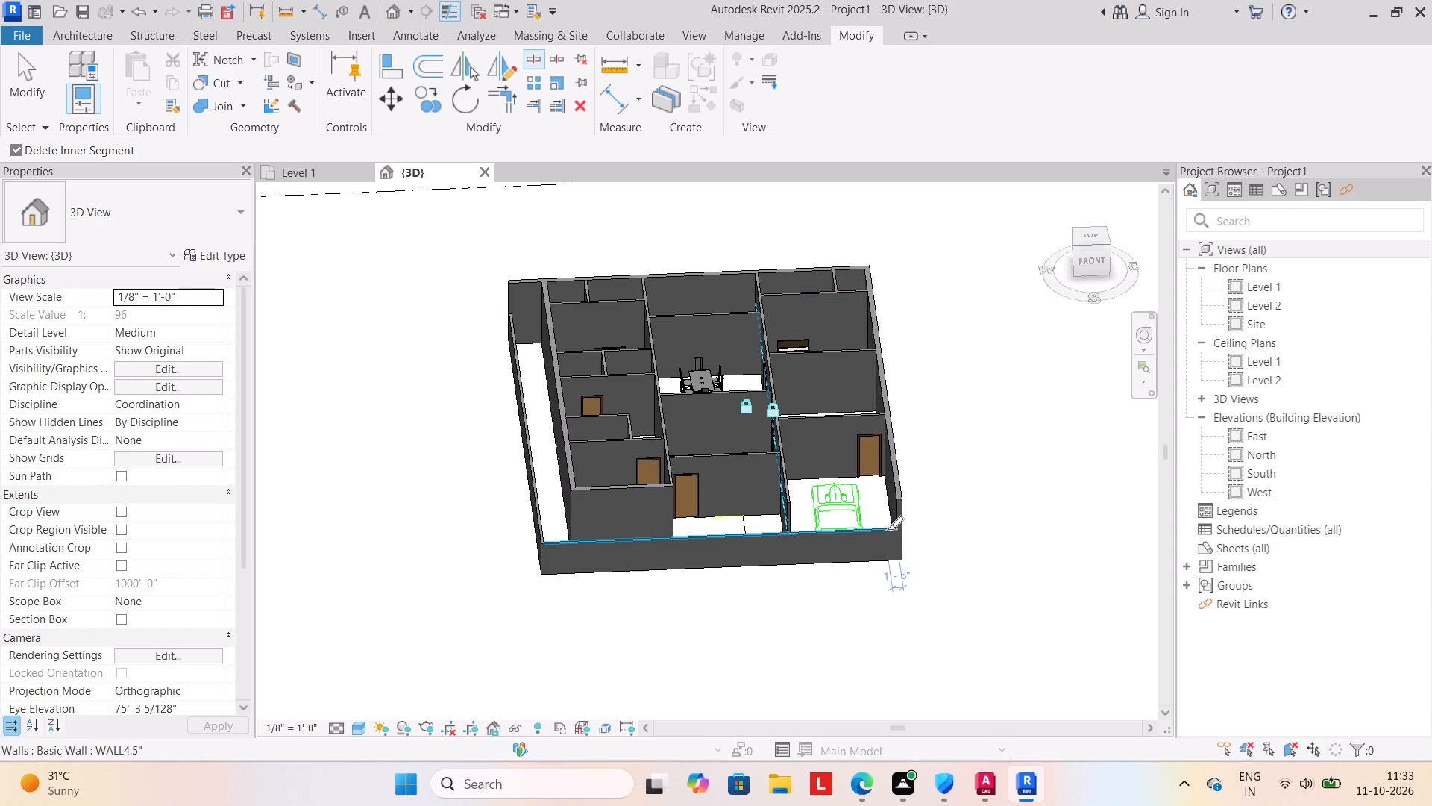
left_click(887, 530)
left_click(831, 598)
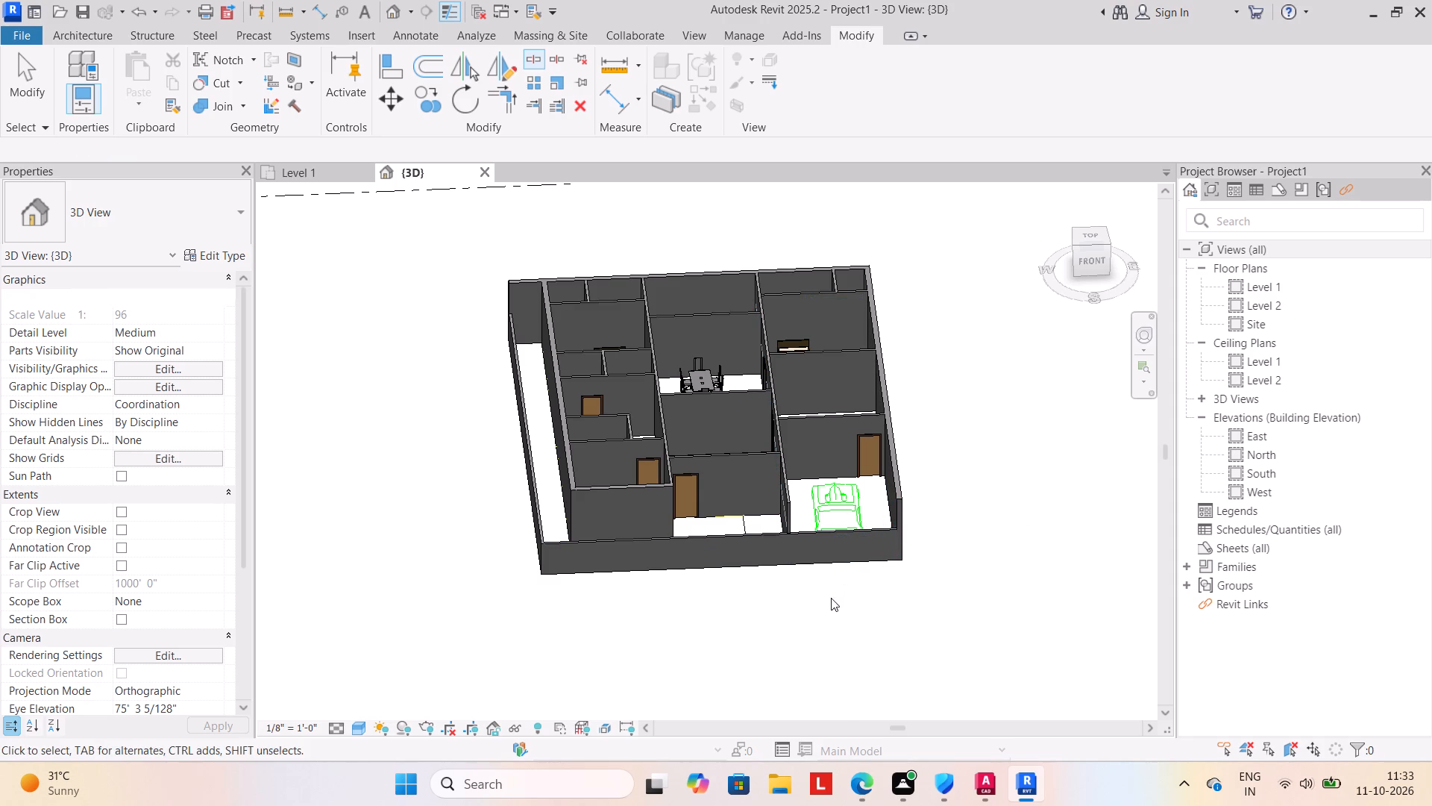
left_click(531, 62)
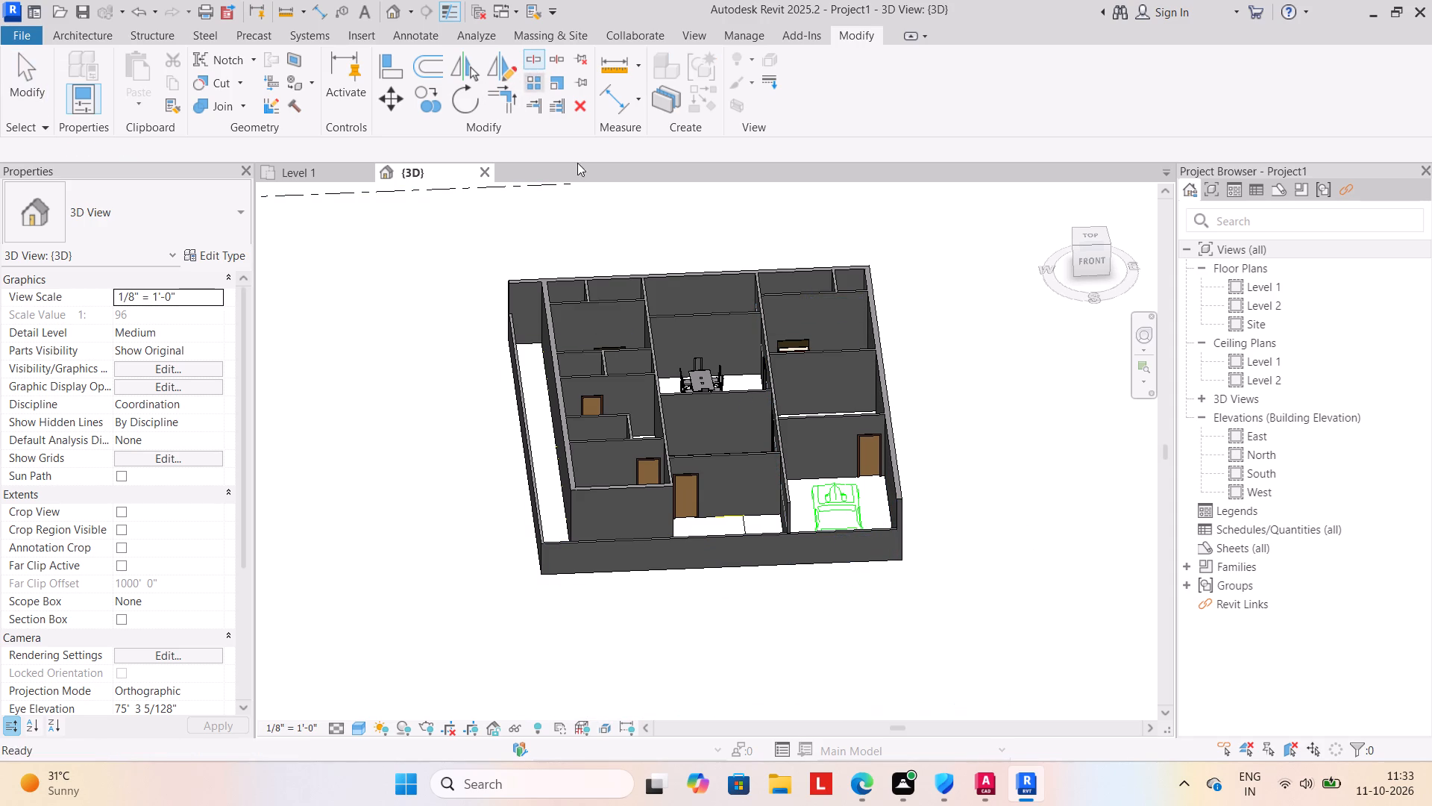
left_click(806, 534)
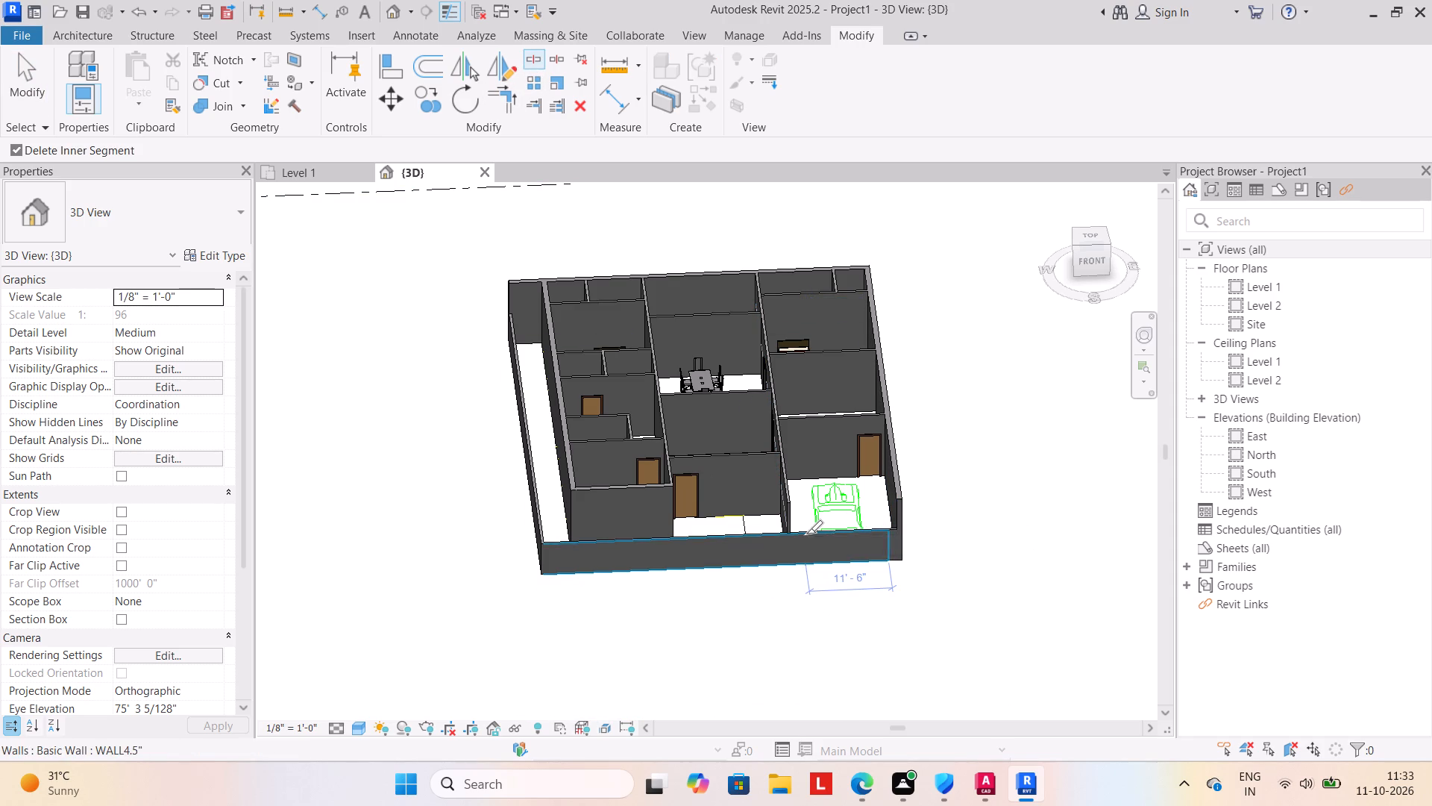
left_click(879, 528)
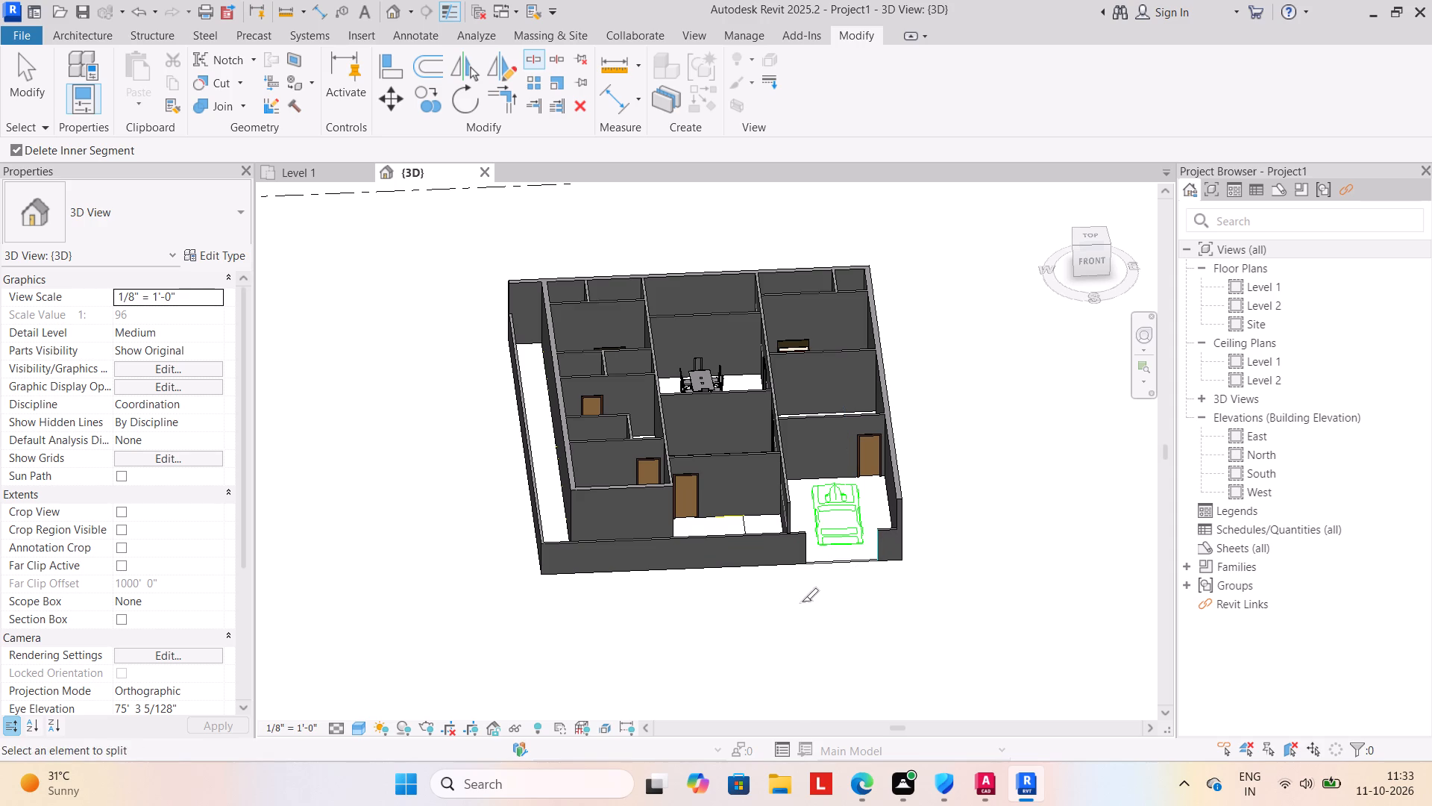
Split and delete the short front wall stub left between the parking opening and the boundary corner.
scroll(890, 532, "up", 4)
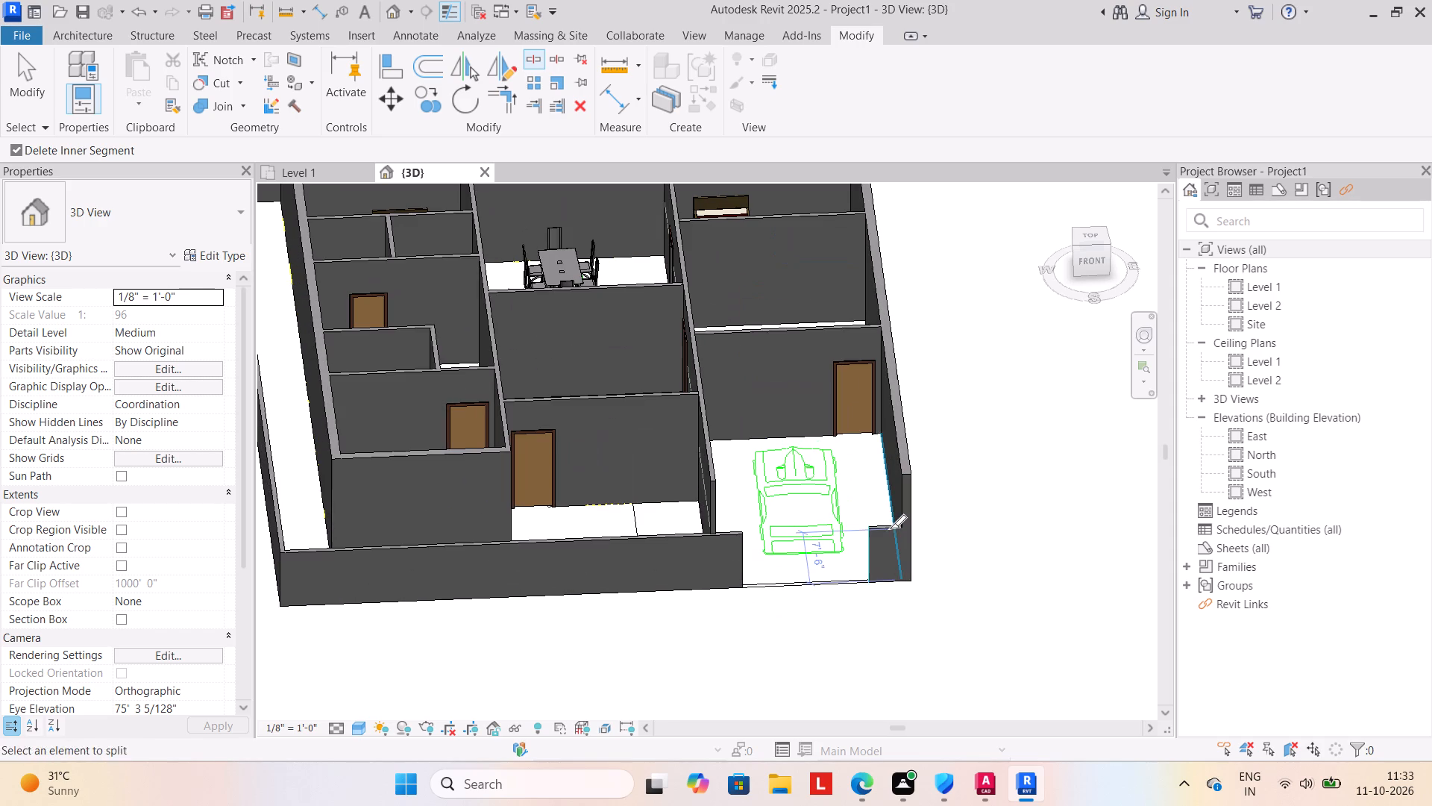
left_click(885, 528)
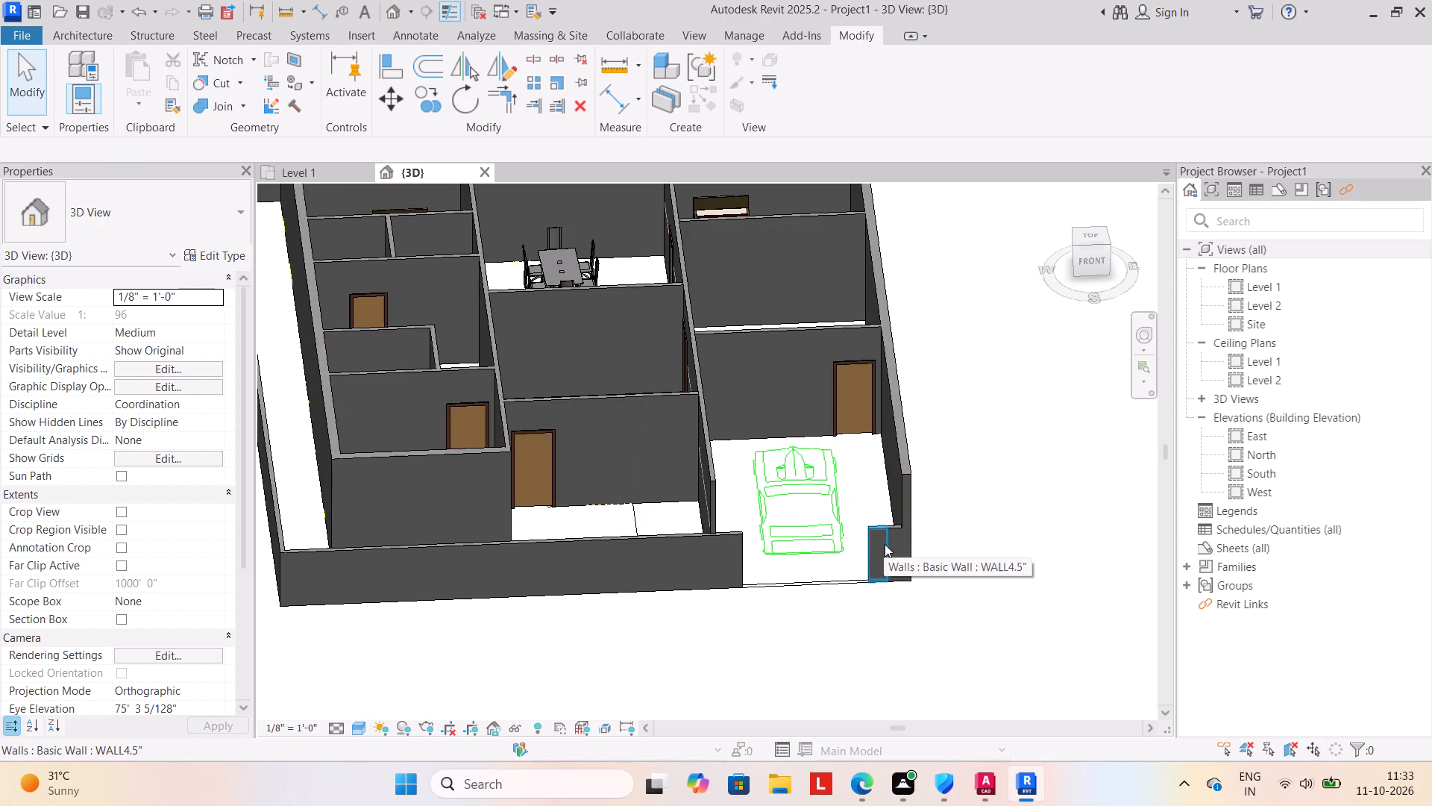
left_click(885, 544)
left_click(861, 616)
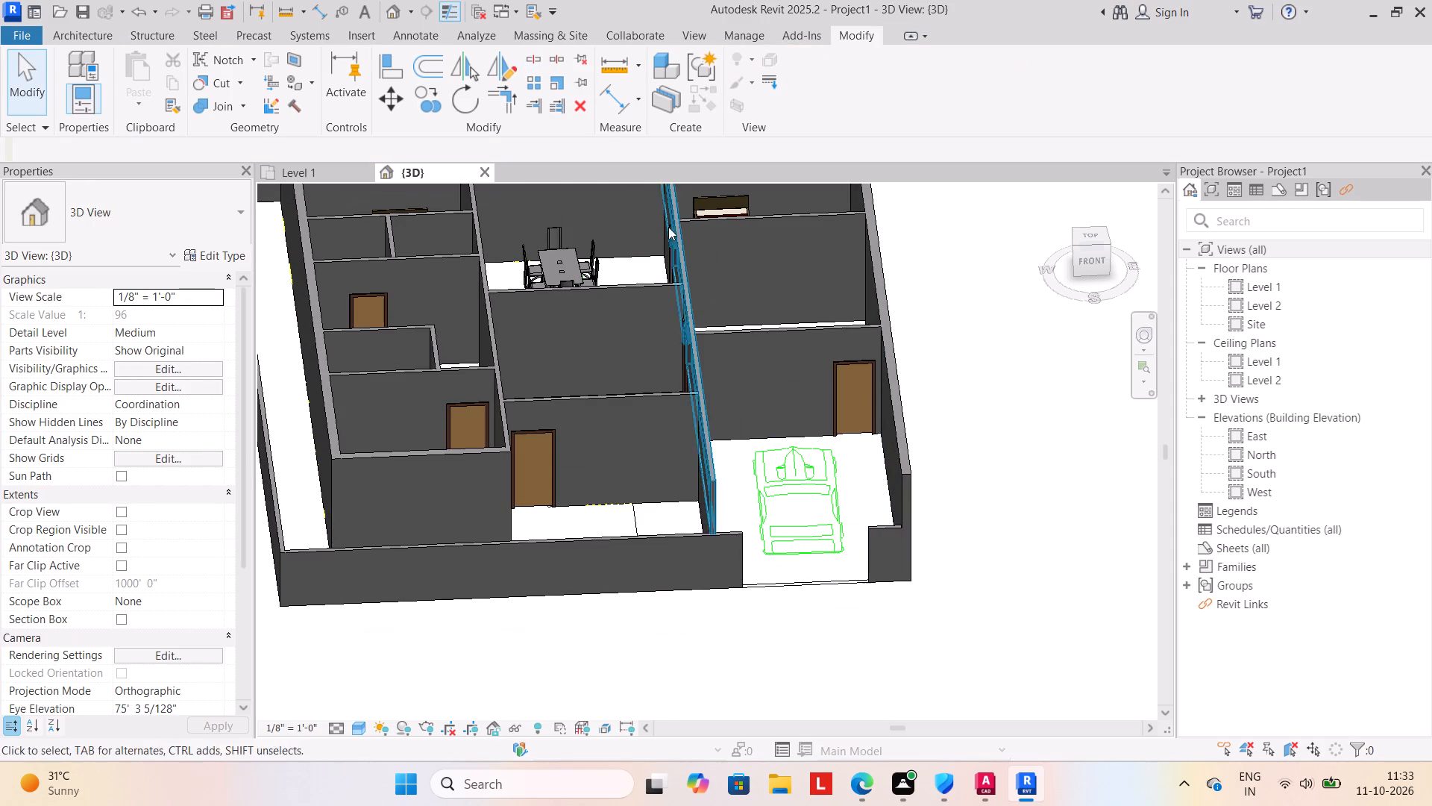
left_click(542, 58)
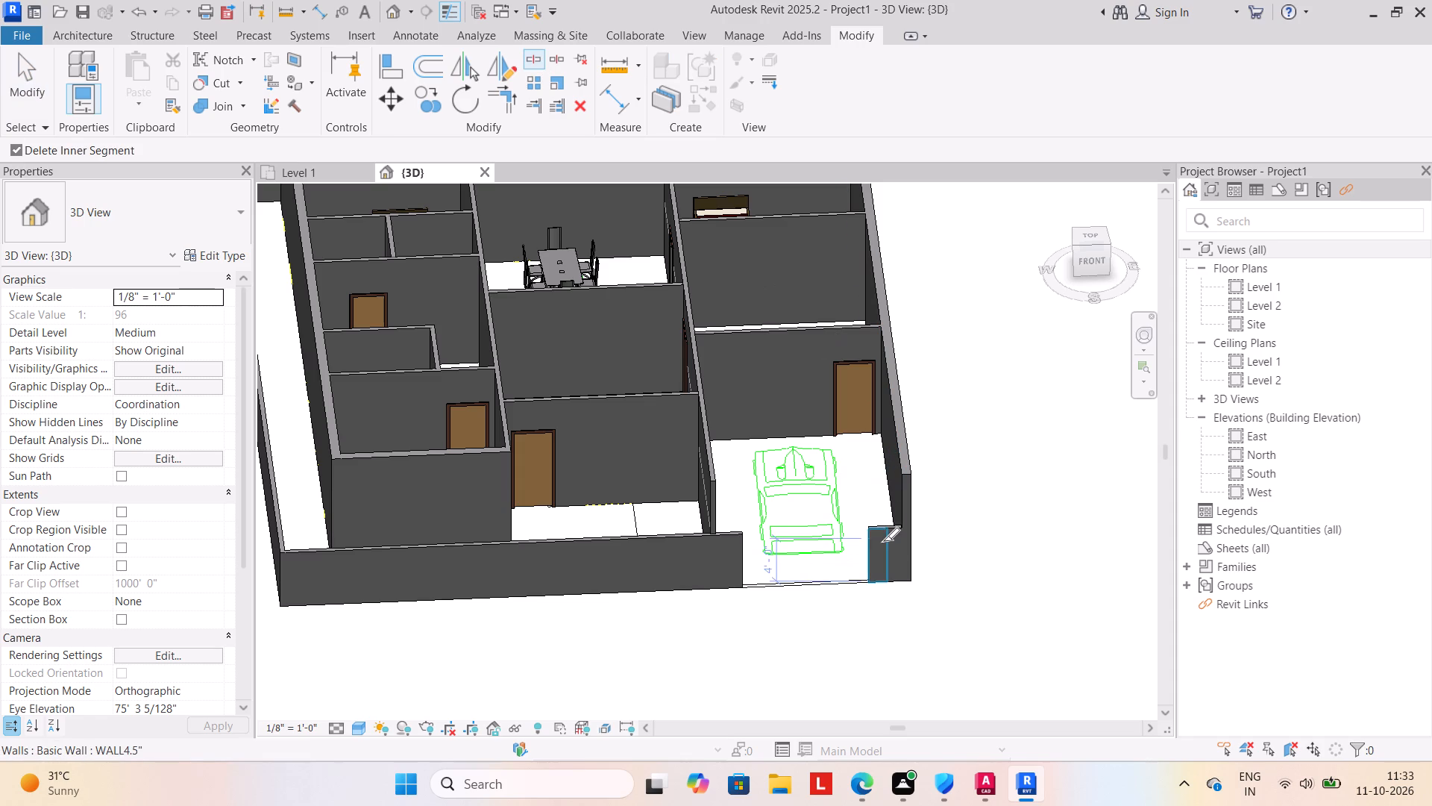
left_click(883, 541)
left_click(878, 542)
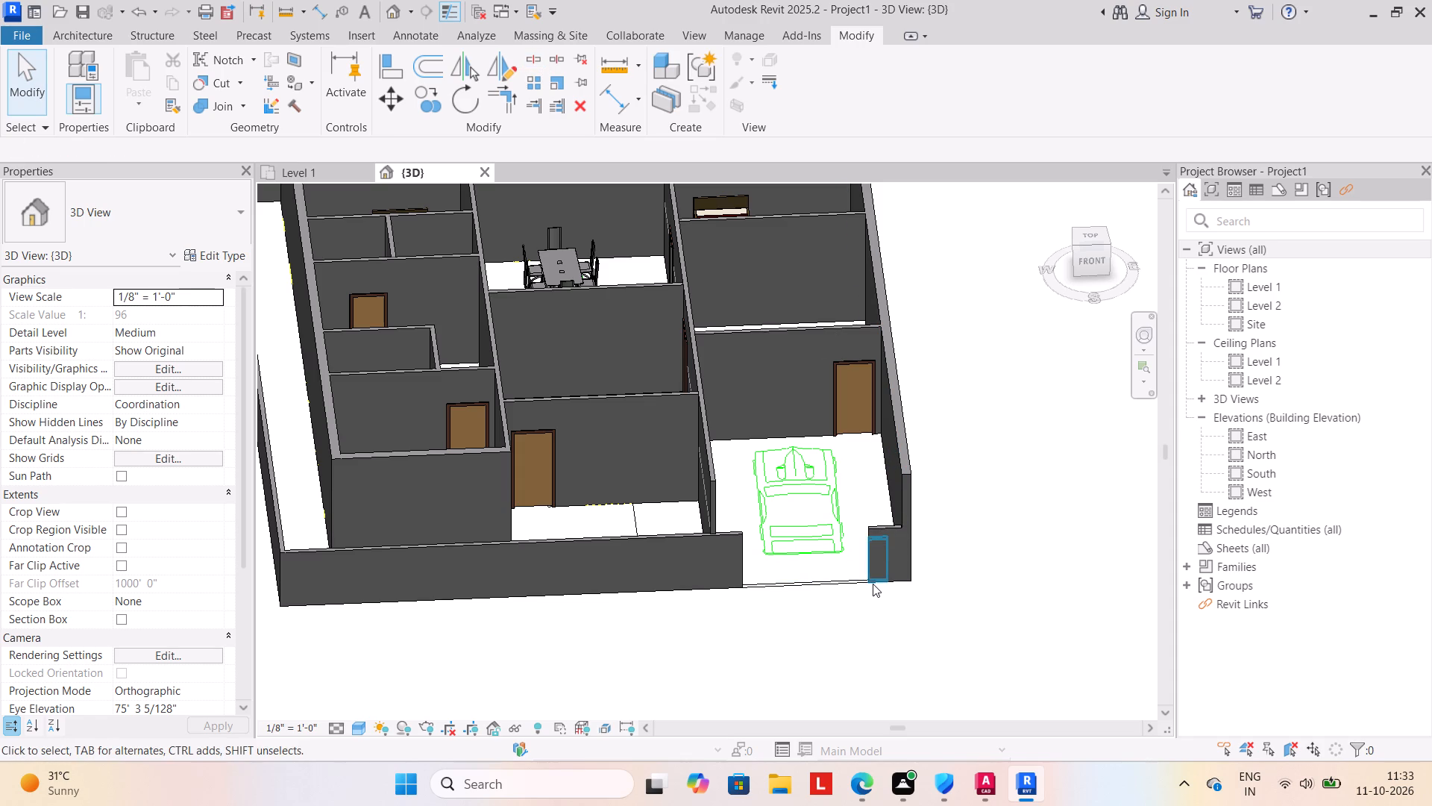
key("Escape")
left_click(871, 540)
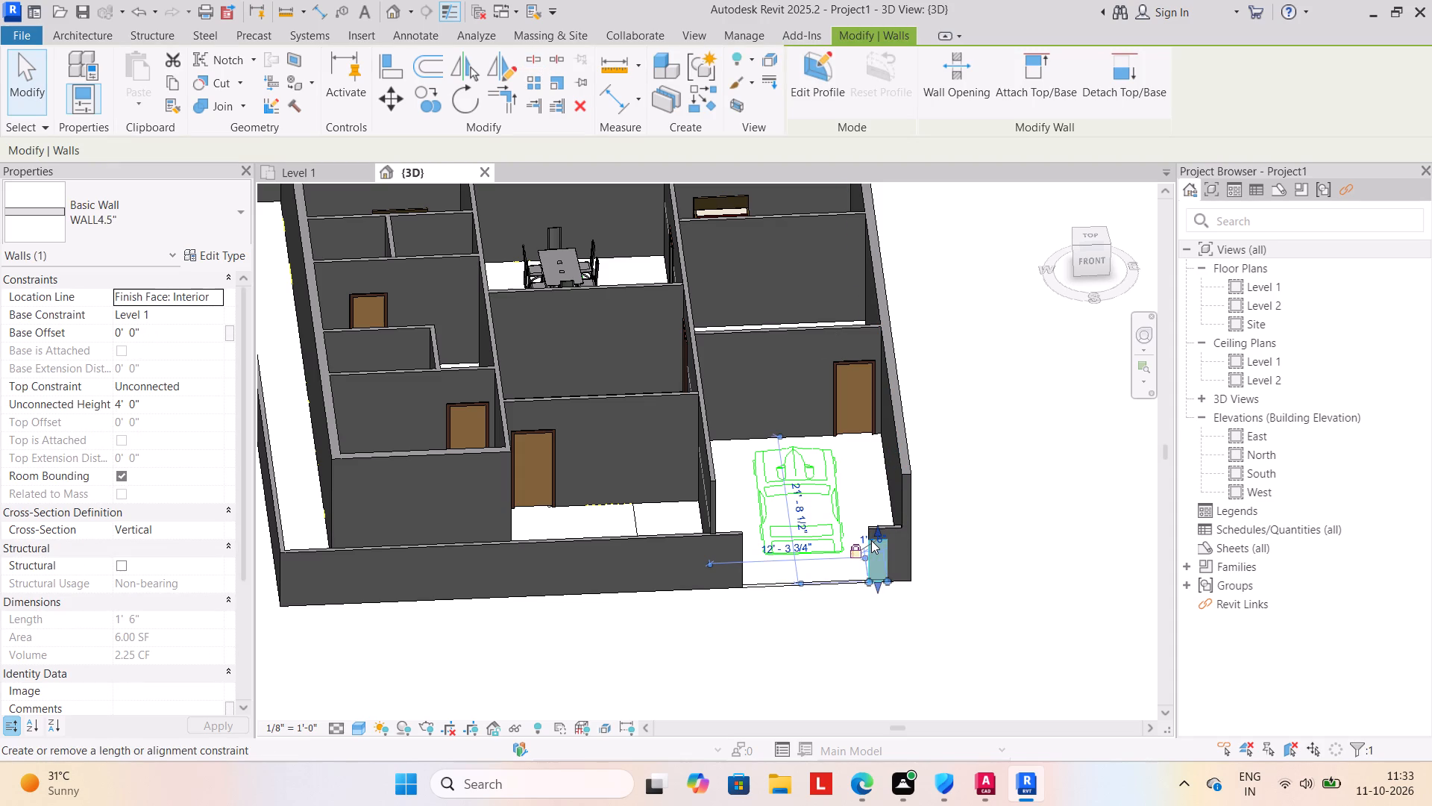
key("Delete")
left_click(874, 537)
key("Delete")
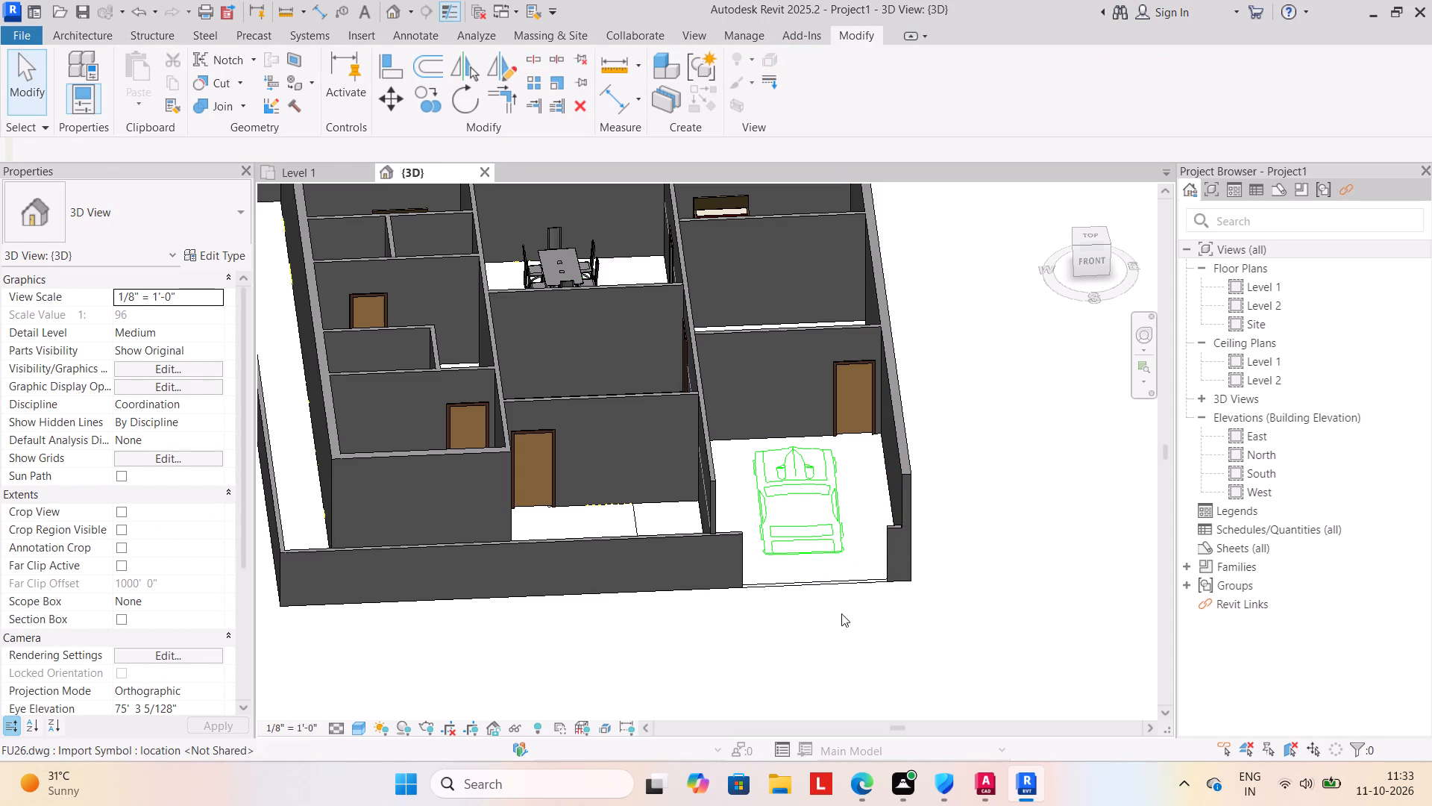
Open the low front wall before the sit-out, starting about 18'-0" from the garden corner, and widen the opening toward the parking.
scroll(835, 646, "down", 4)
middle_click_drag(821, 641, 888, 593)
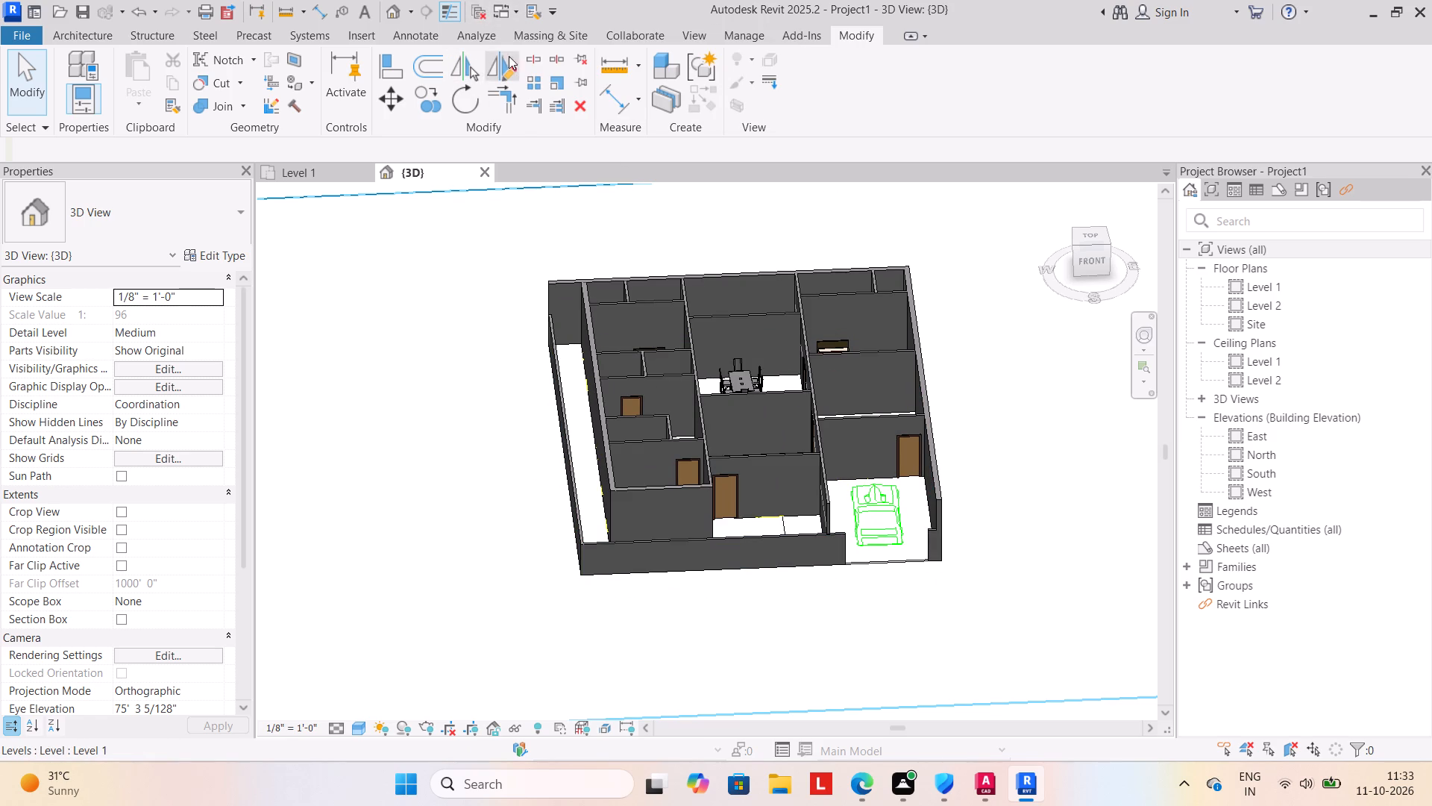
left_click(537, 57)
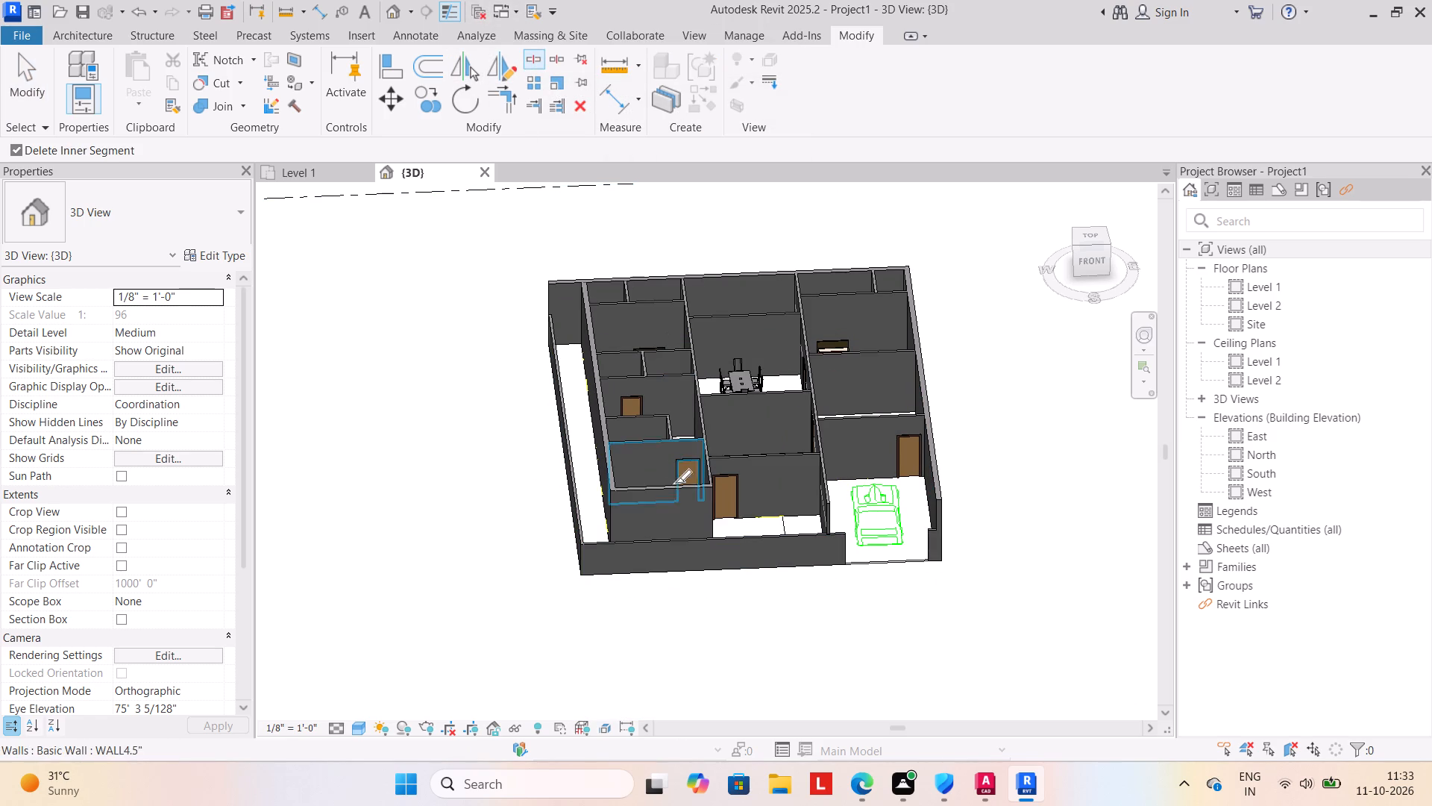
left_click(712, 542)
left_click(773, 540)
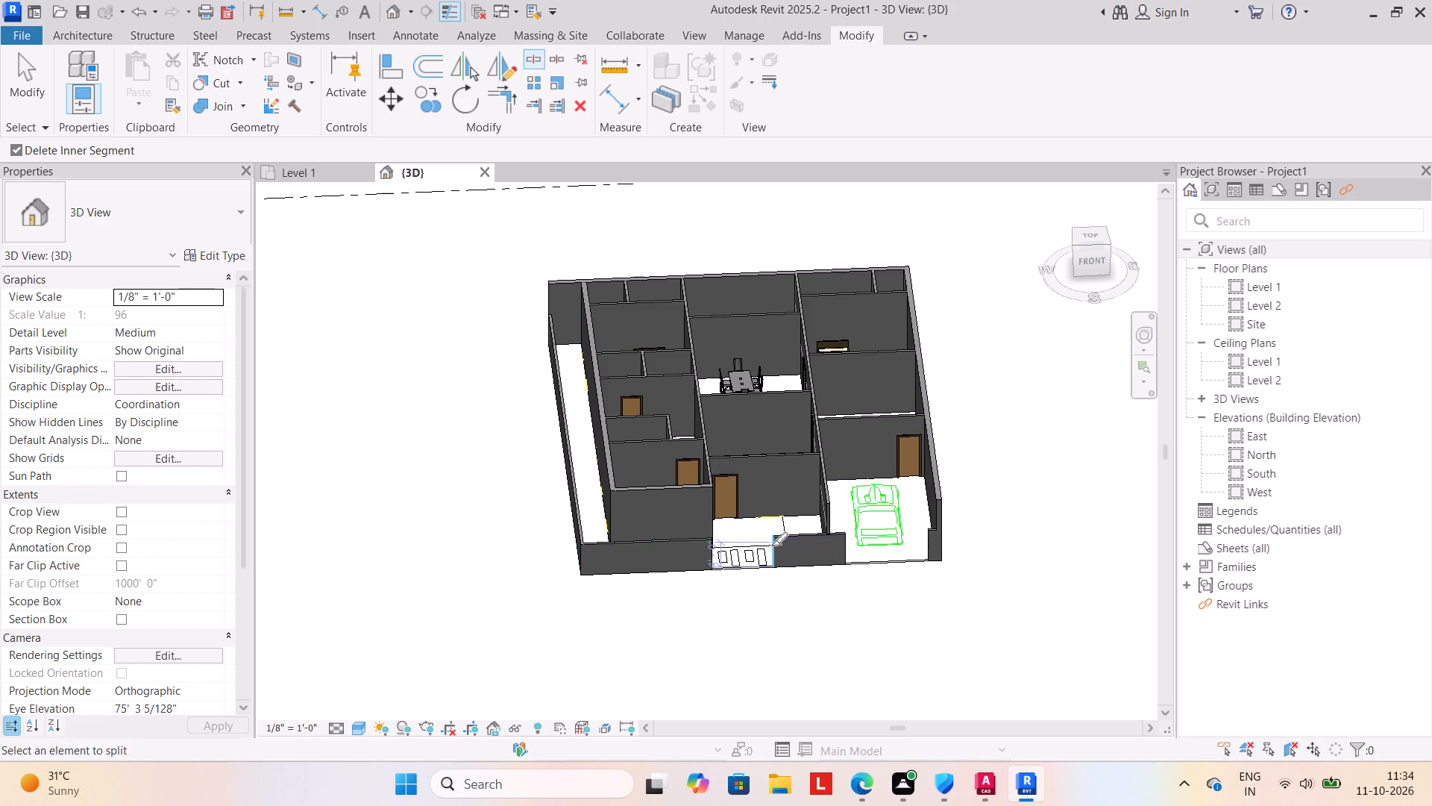
left_click(797, 532)
key("Escape")
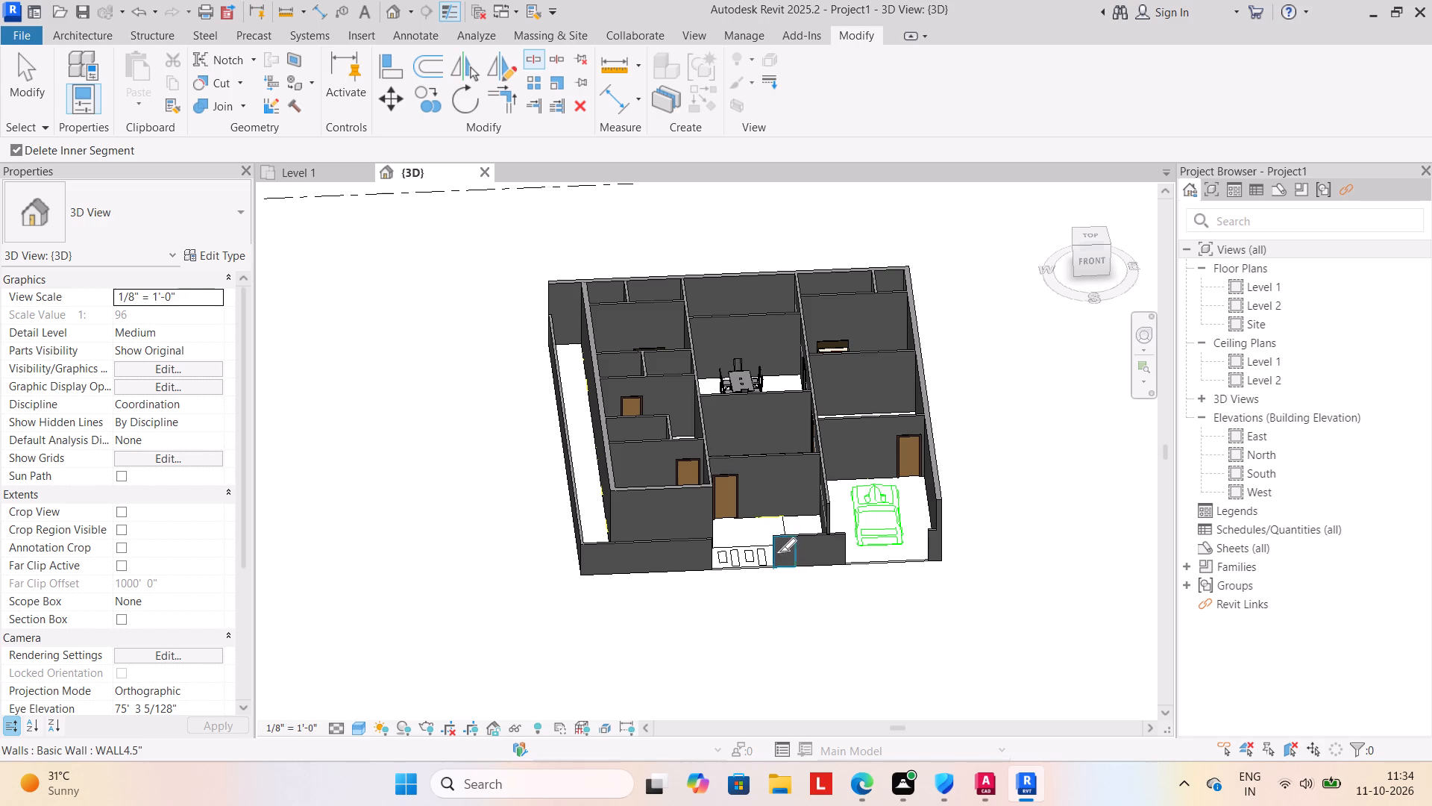
left_click(782, 552)
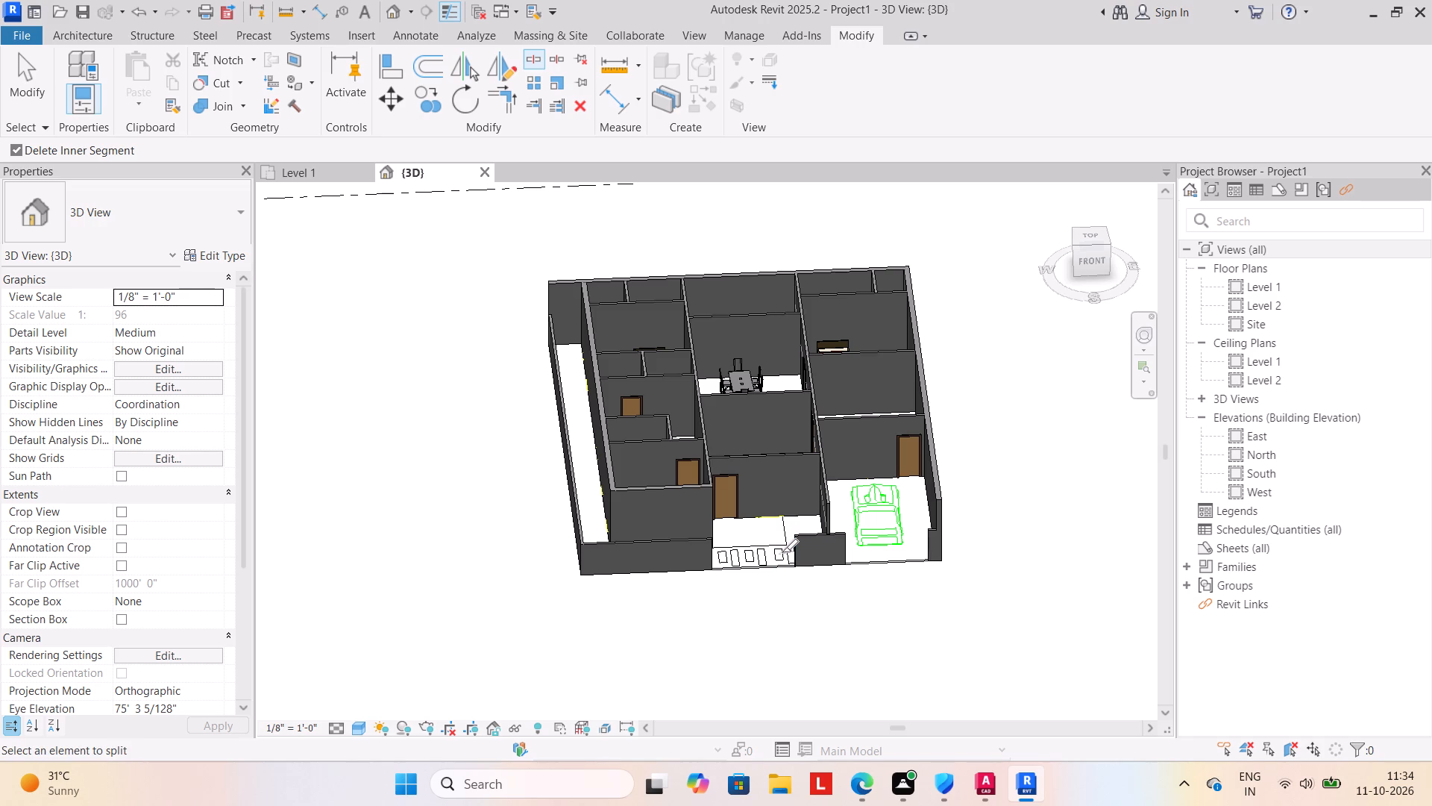
key("Escape")
key("Escape")
key("Escape")
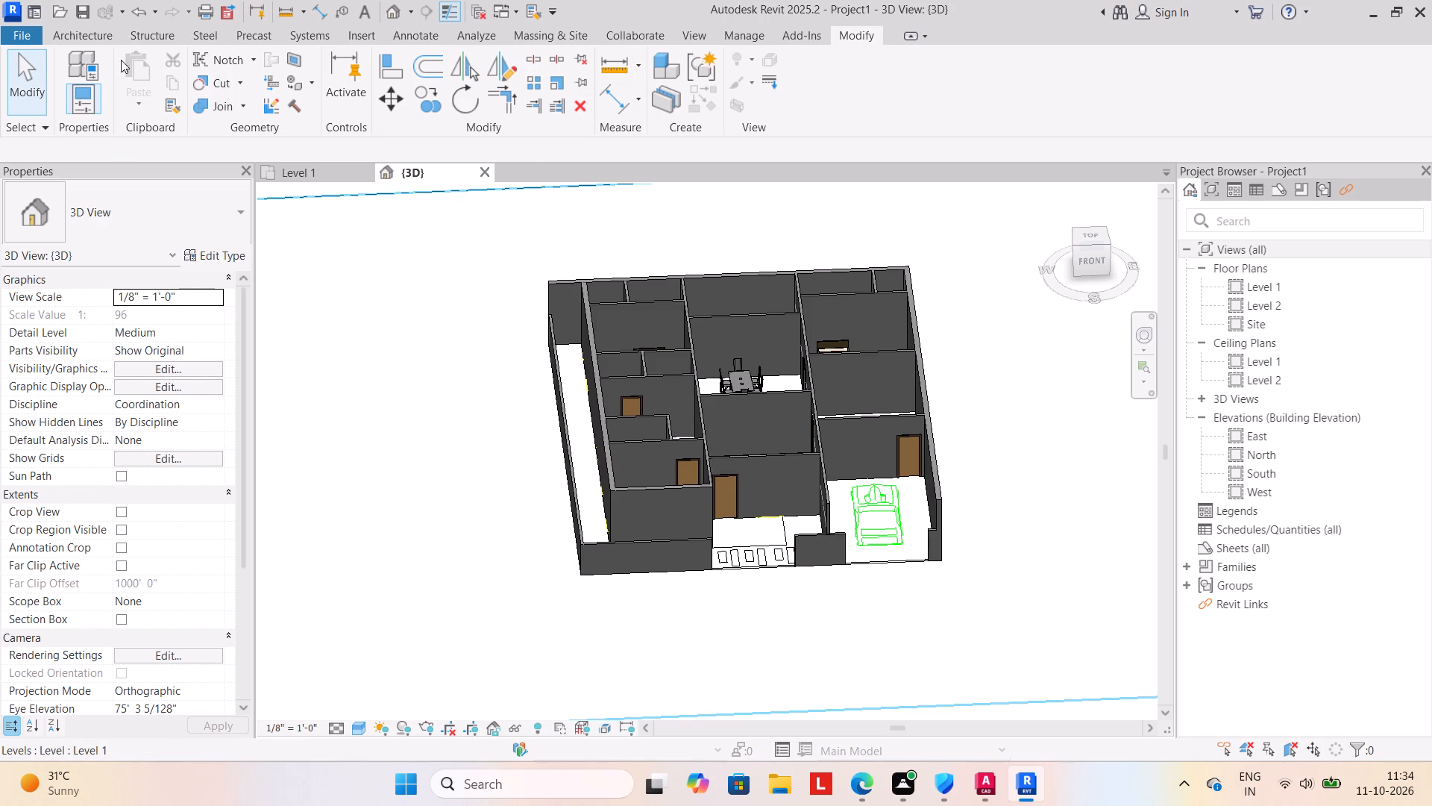
Load the gate_7956.0002 family from the Gate folder as a component.
left_click(93, 41)
left_click(217, 109)
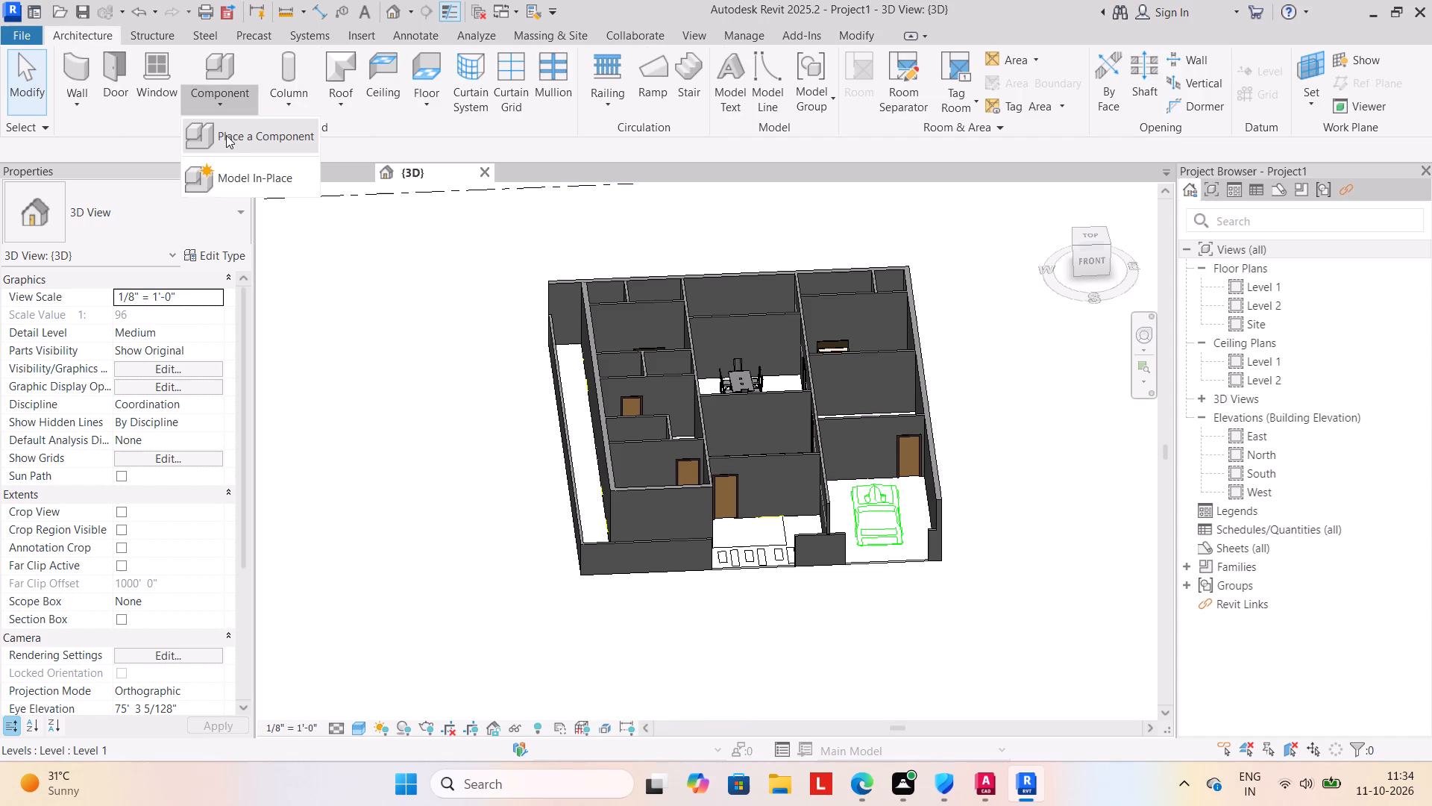
left_click(230, 135)
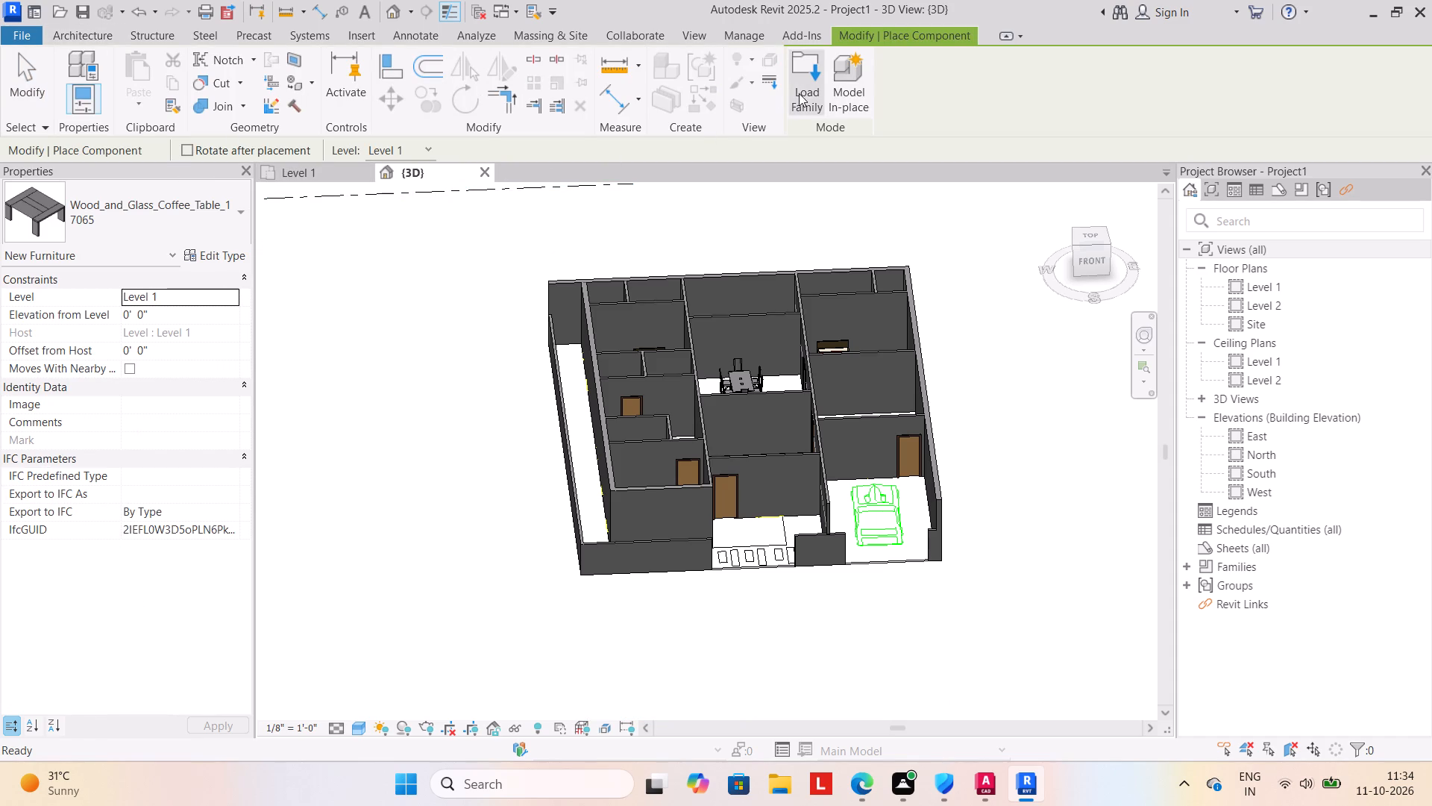
left_click(803, 90)
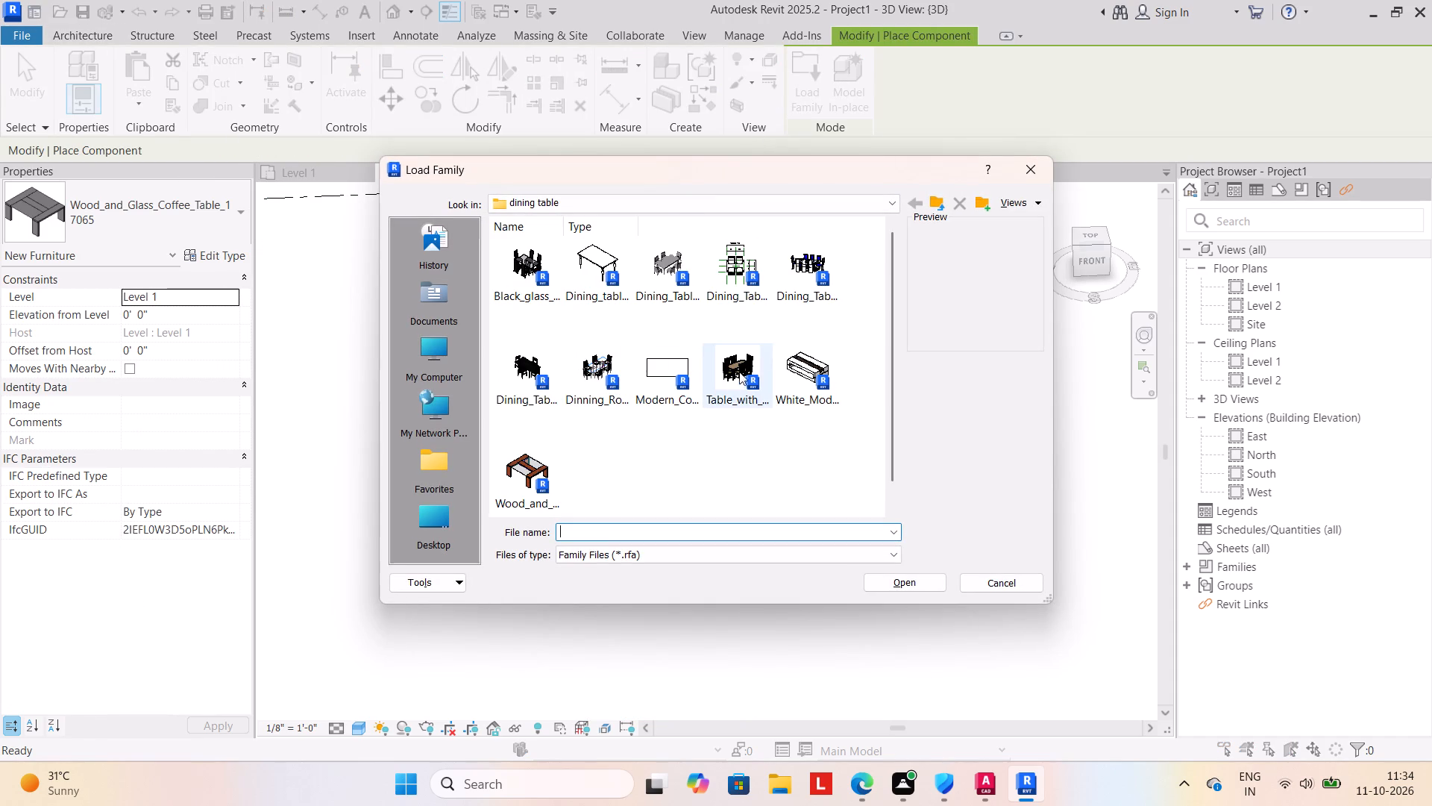
left_click(940, 203)
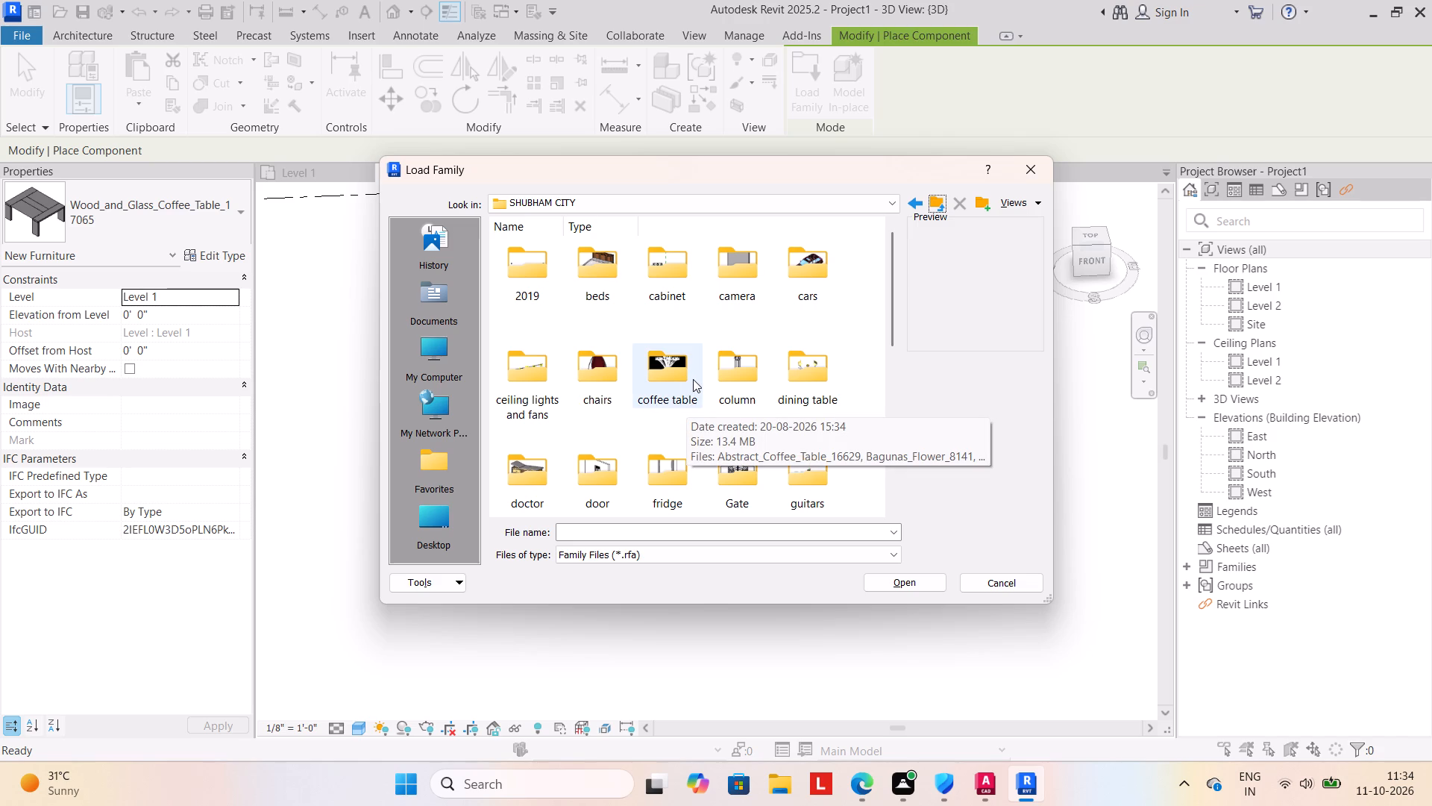
scroll(694, 381, "down", 4)
scroll(694, 383, "up", 2)
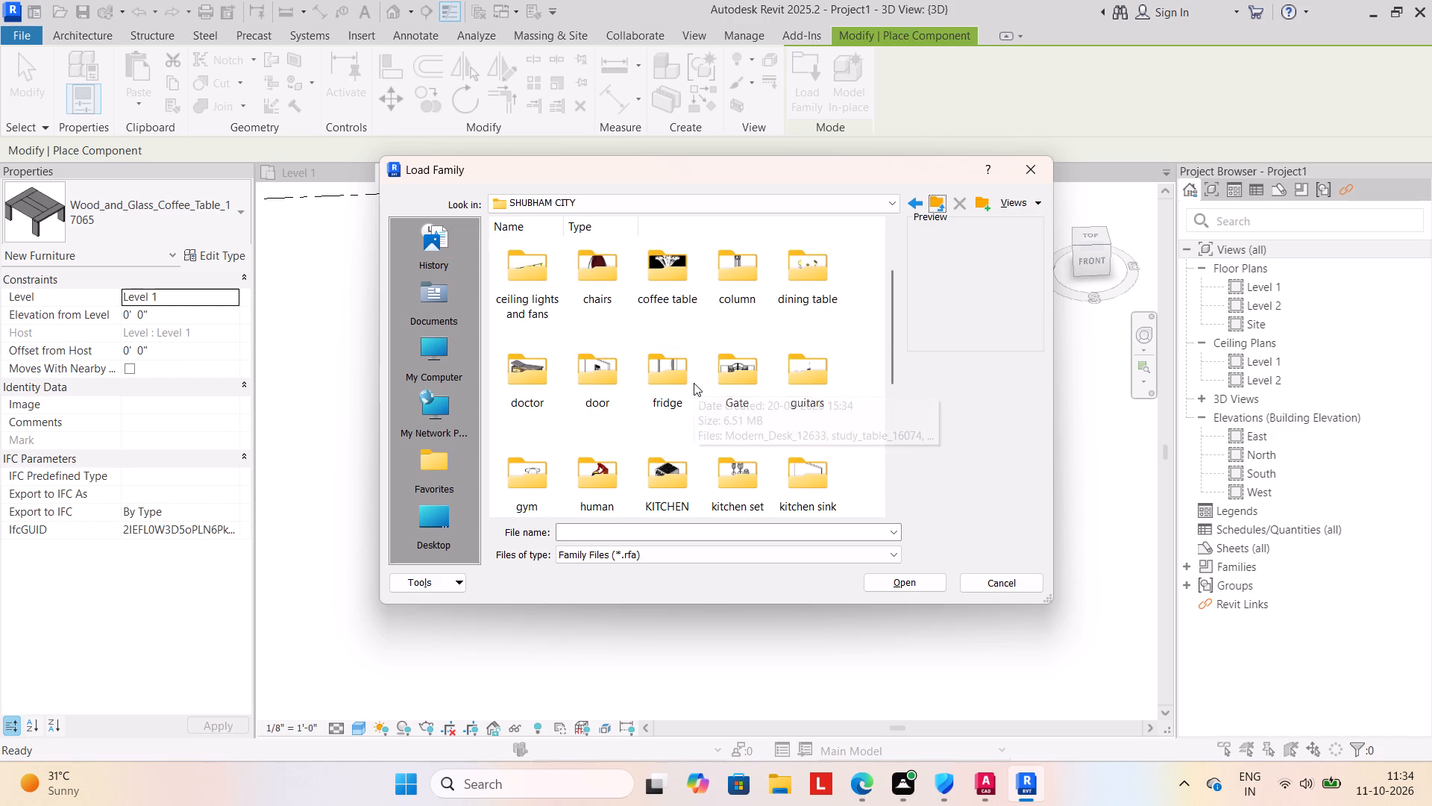
scroll(694, 383, "down", 6)
scroll(691, 396, "up", 2)
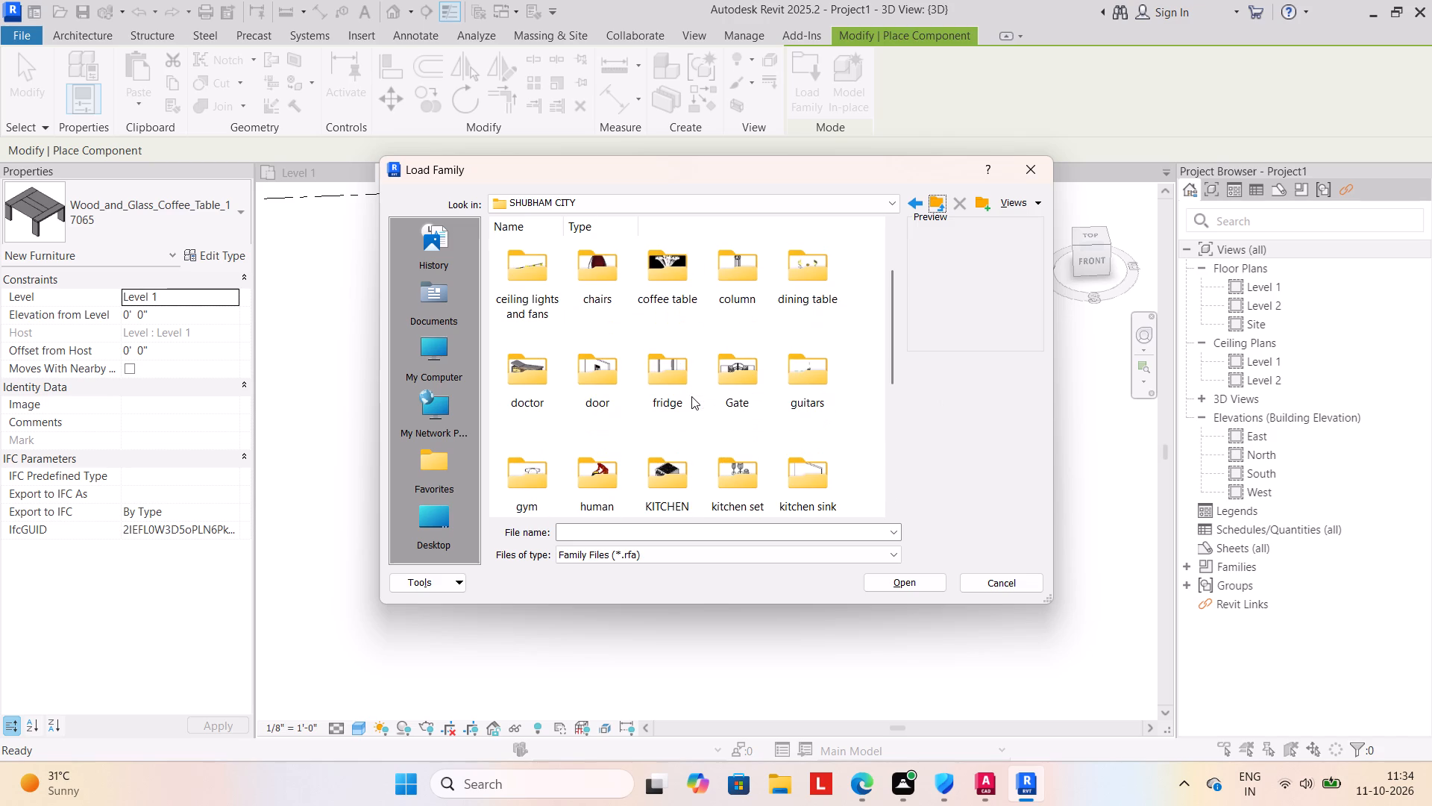
double_click(719, 363)
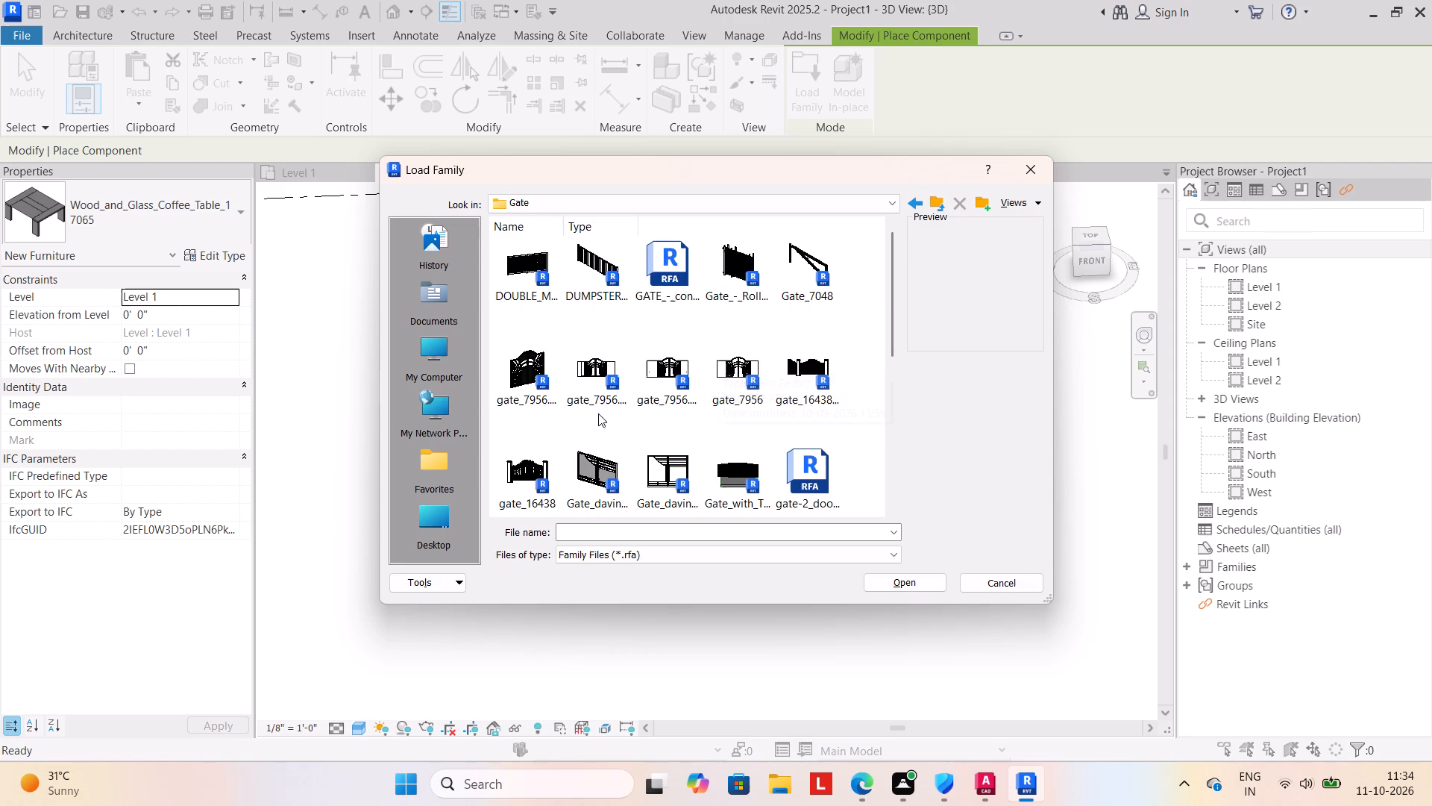
left_click(532, 378)
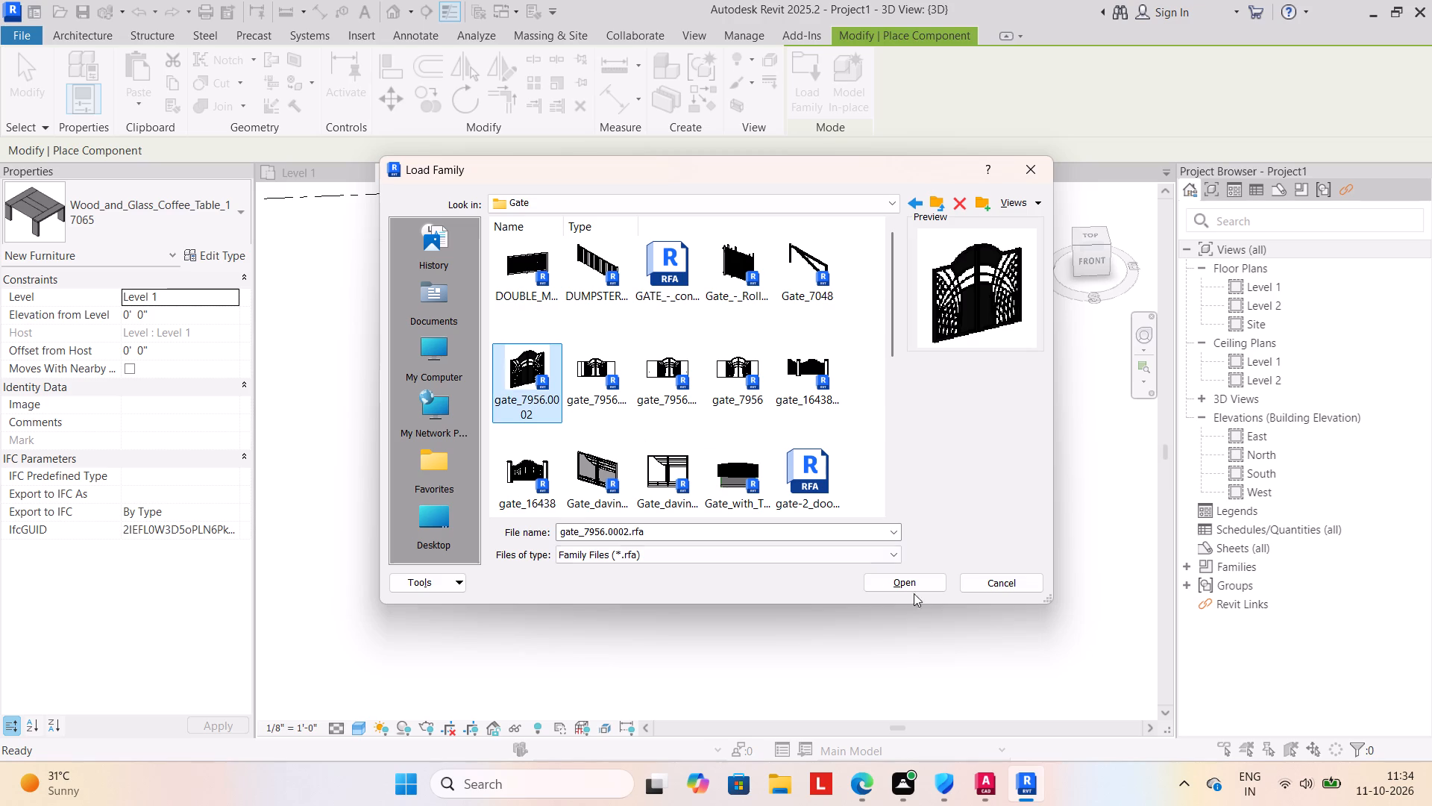
left_click(910, 584)
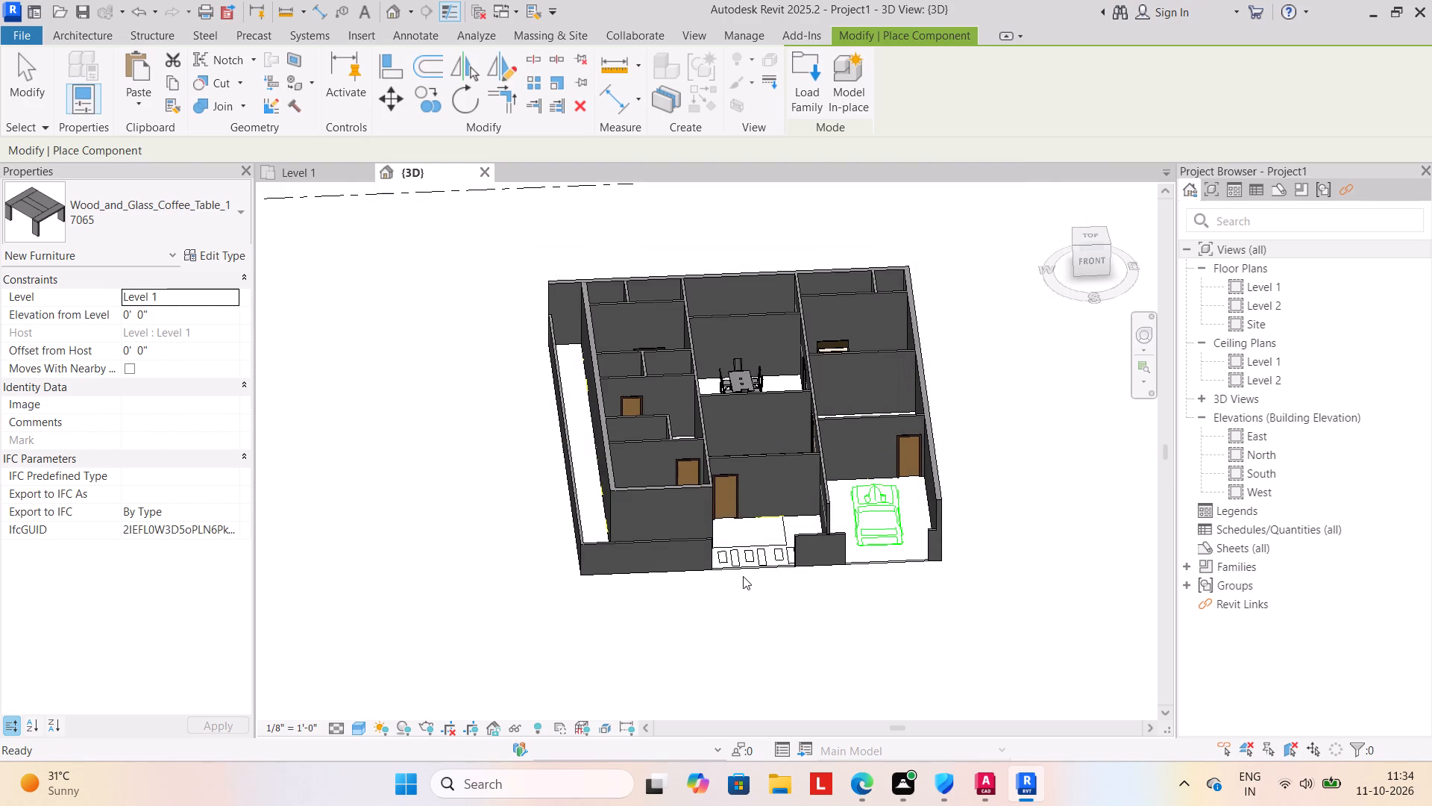
Place the gate_7956.0002 gate in the front wall opening before the sit-out, against the end of the garden wall.
scroll(733, 566, "up", 6)
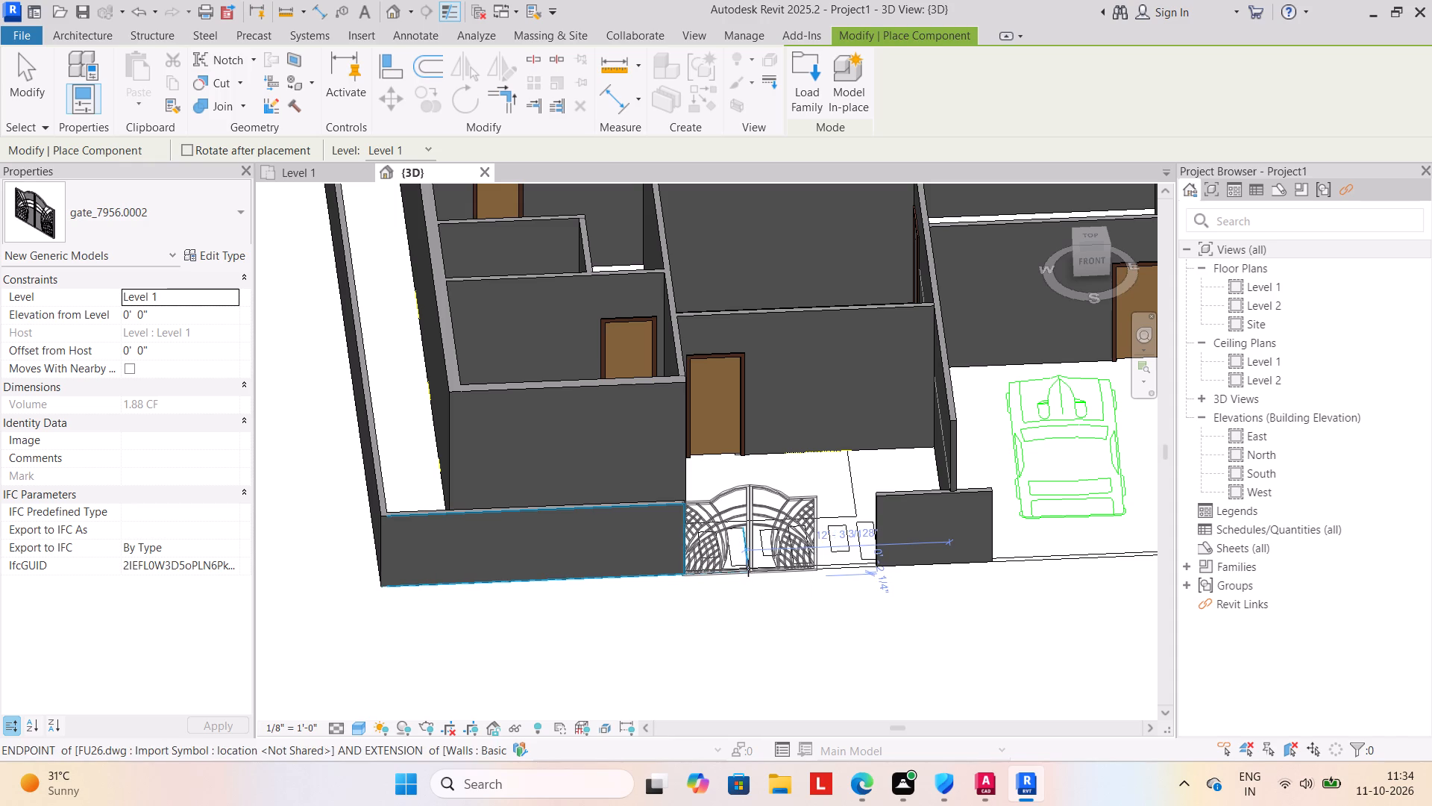
left_click(748, 568)
key("Escape")
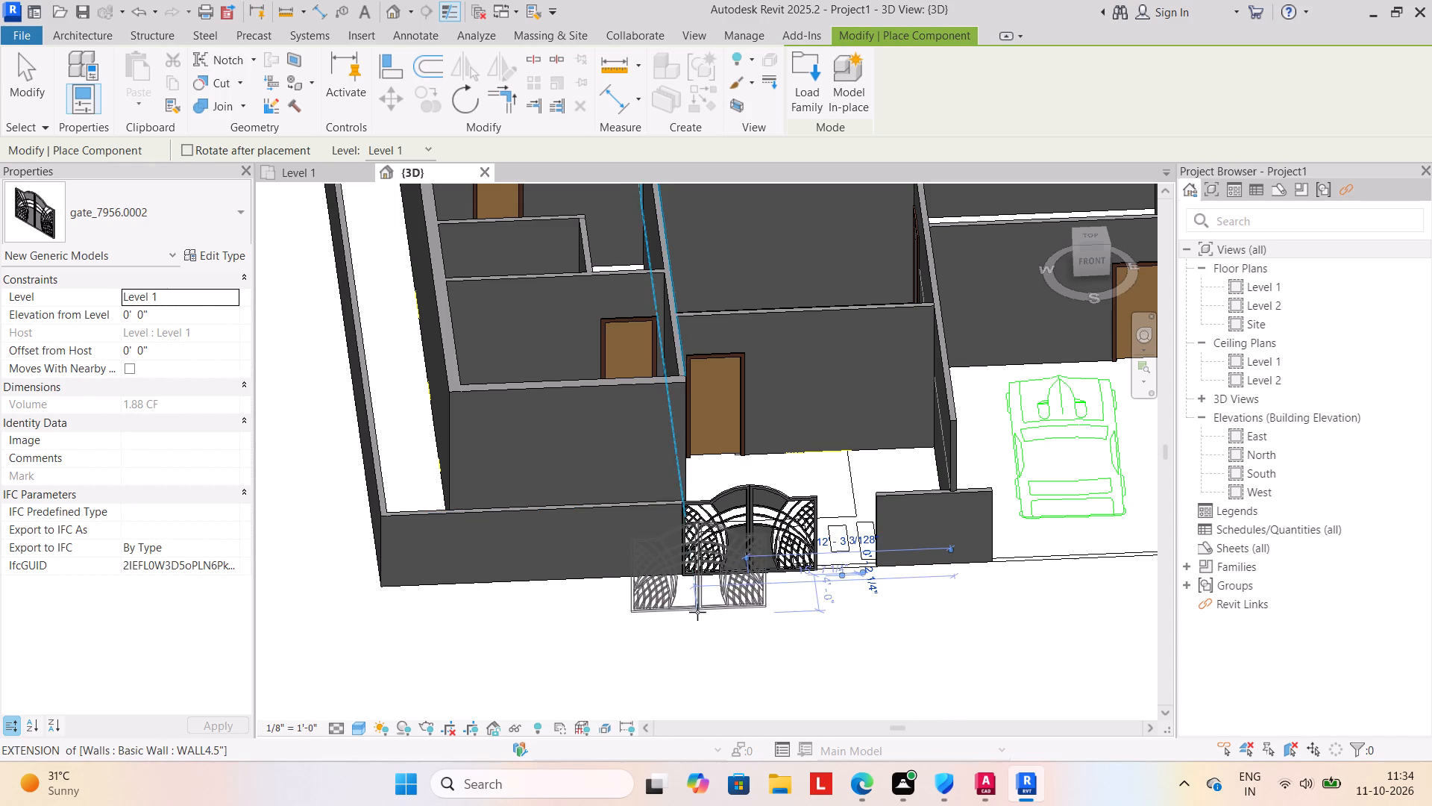
key("Escape")
key("Escape")
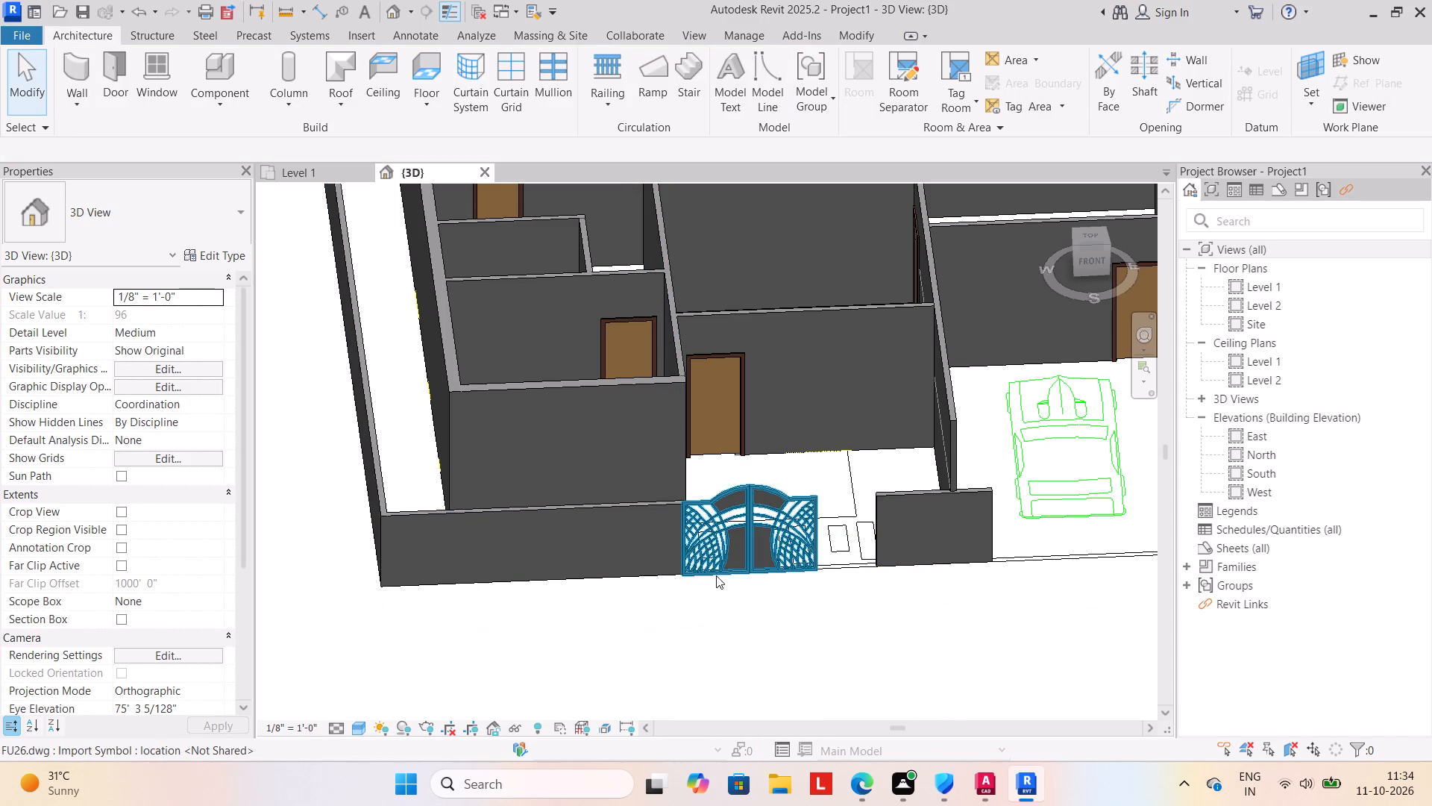
key("Escape")
scroll(722, 577, "down", 5)
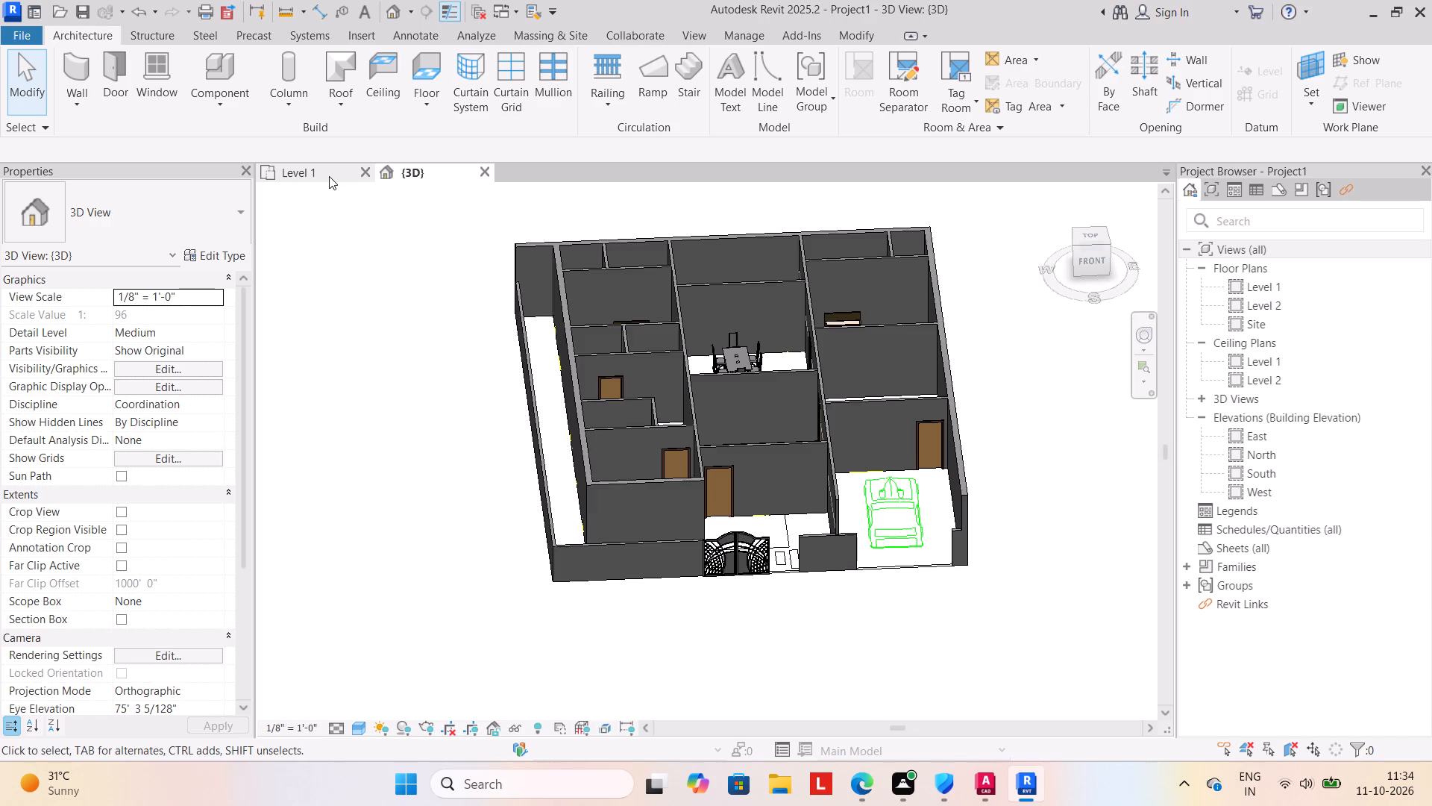
Start a rectangular floor boundary on Level 1 and set the Generic - 12" floor type's structure thickness to 6".
left_click(329, 176)
scroll(588, 252, "down", 2)
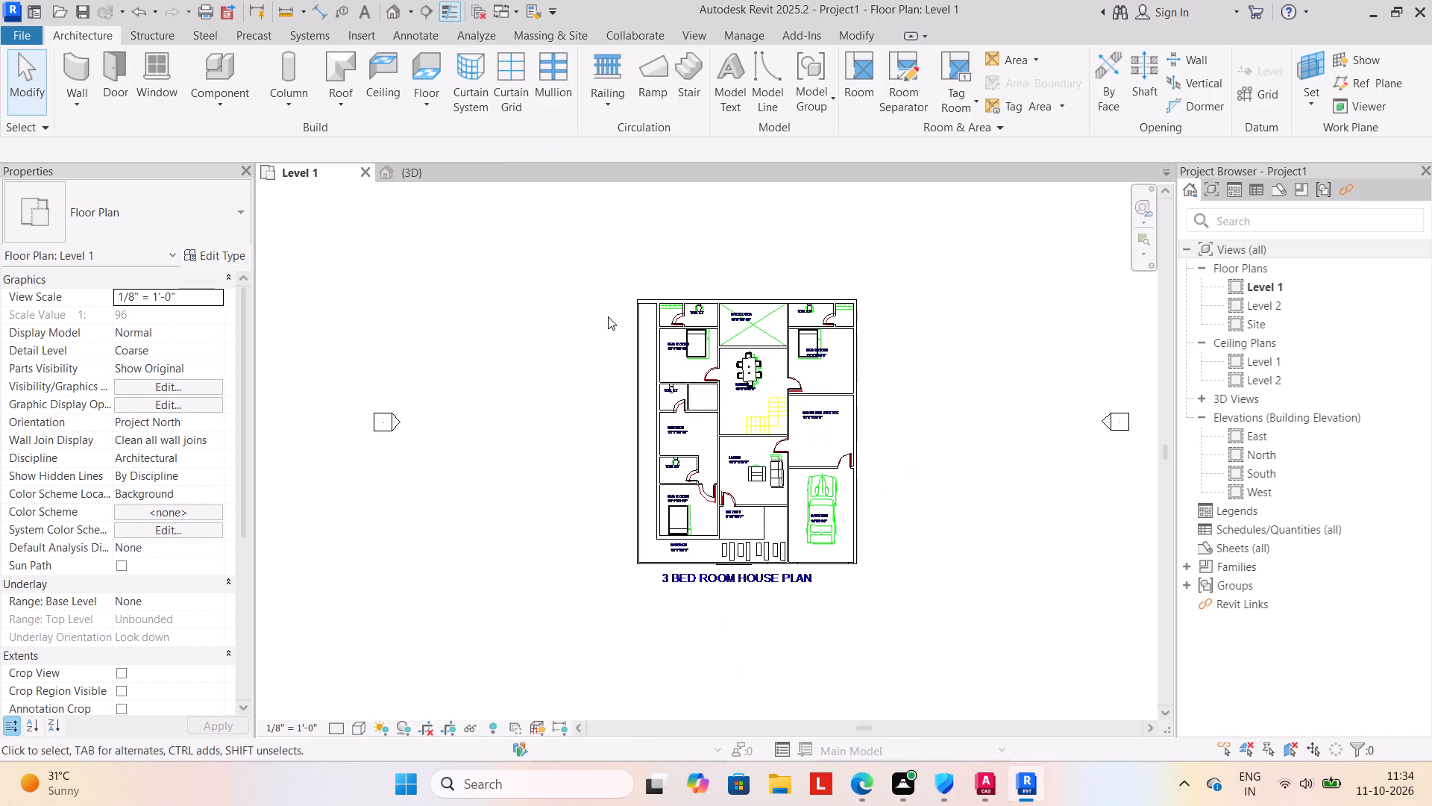
middle_click_drag(609, 321, 646, 278)
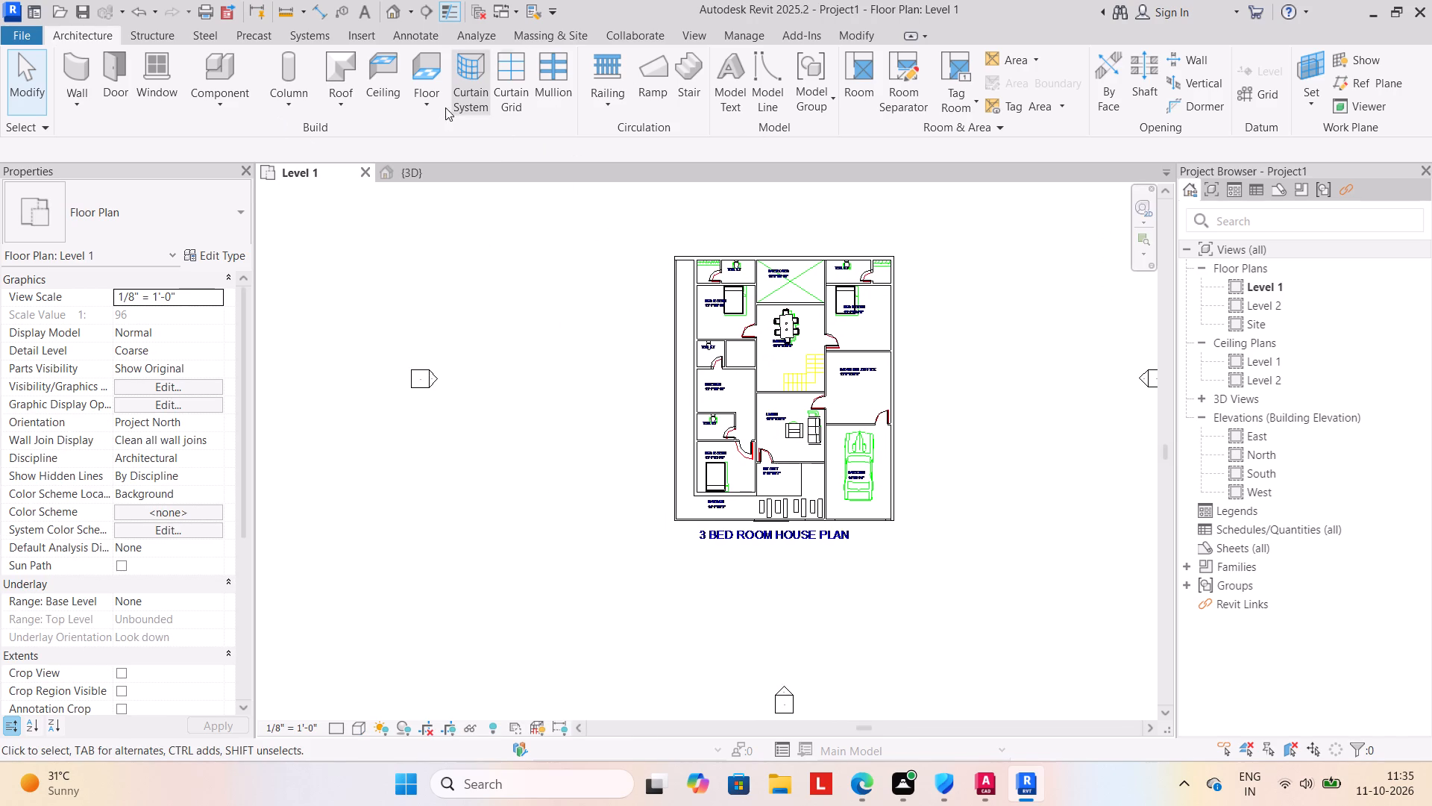
left_click(424, 109)
left_click(449, 136)
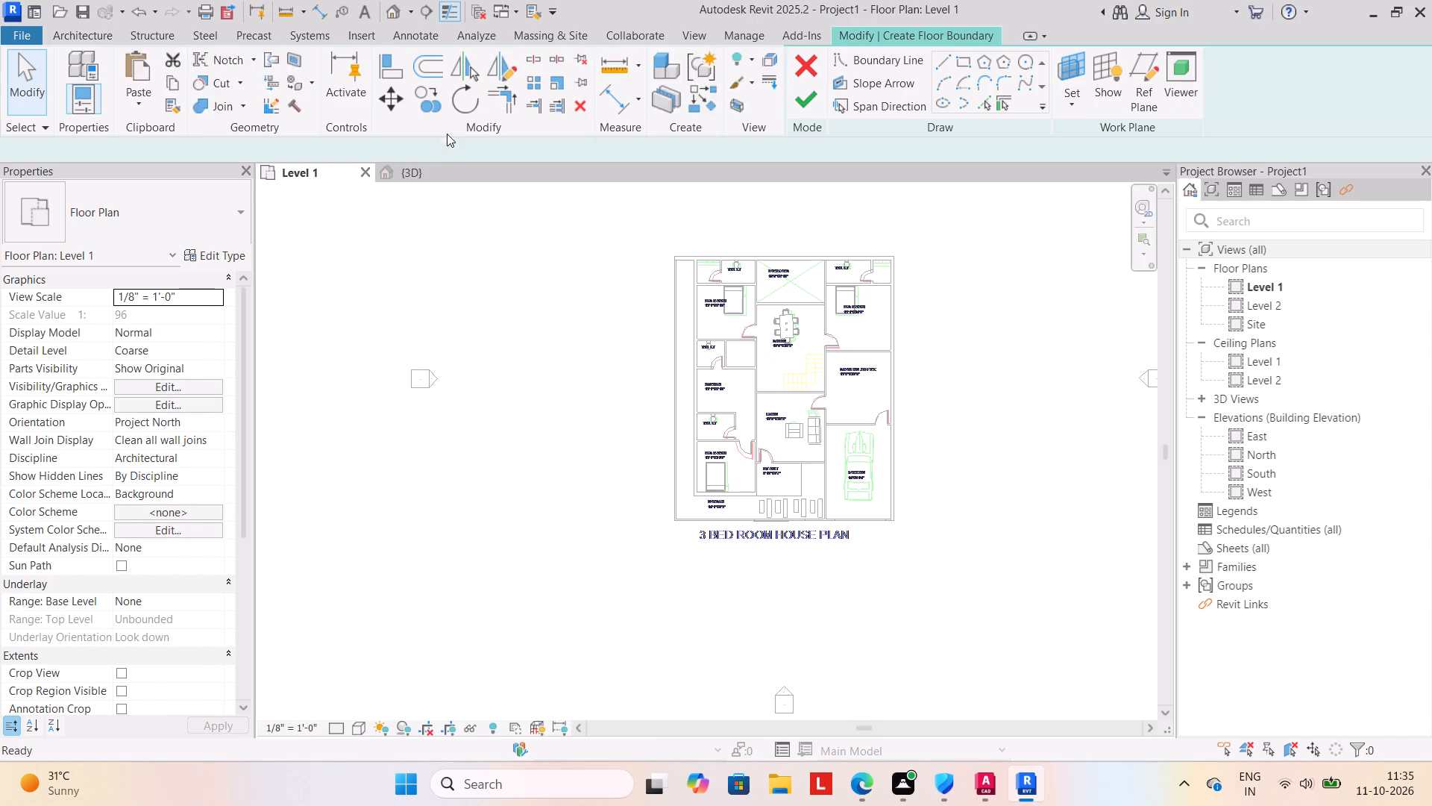
left_click(964, 62)
scroll(683, 253, "up", 3)
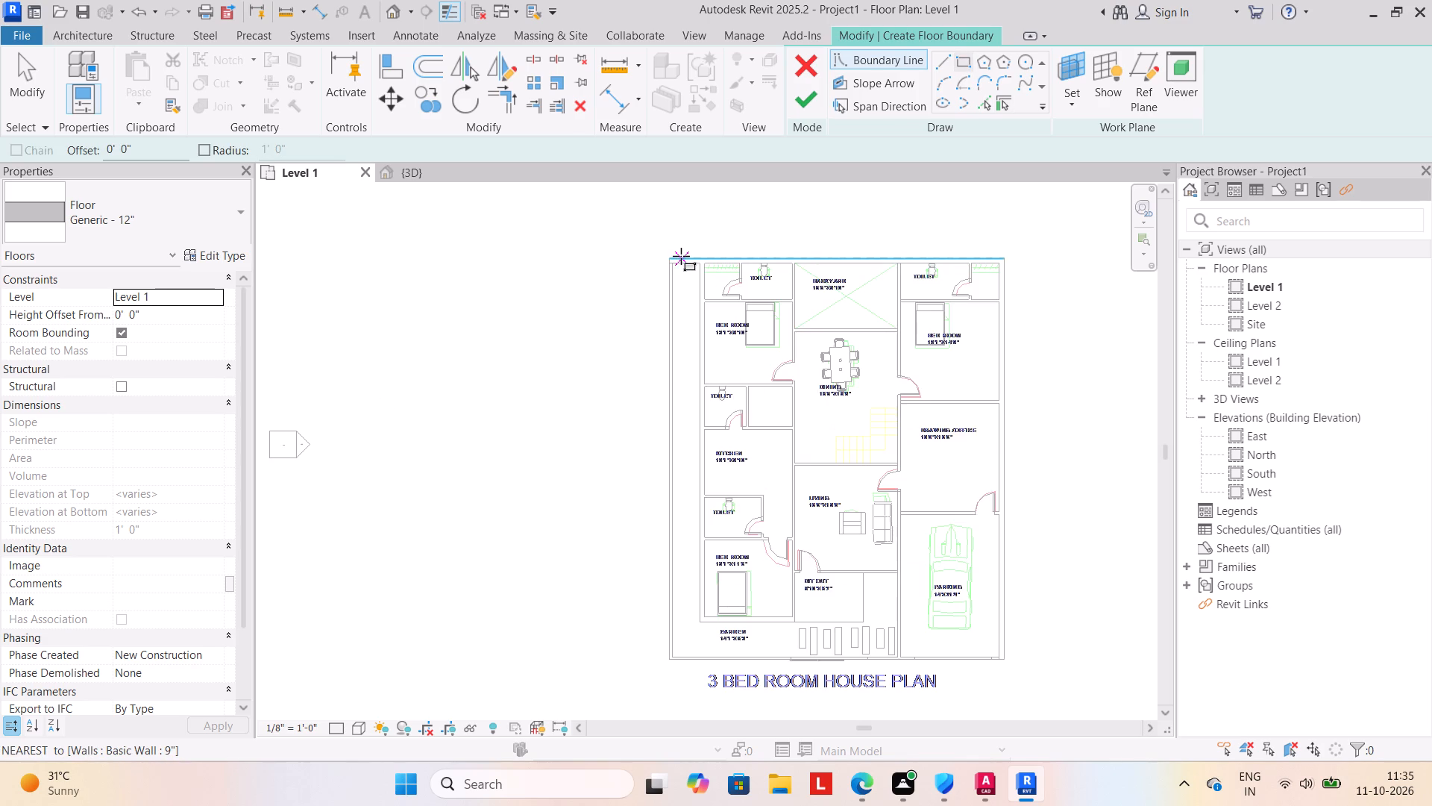
scroll(681, 256, "up", 3)
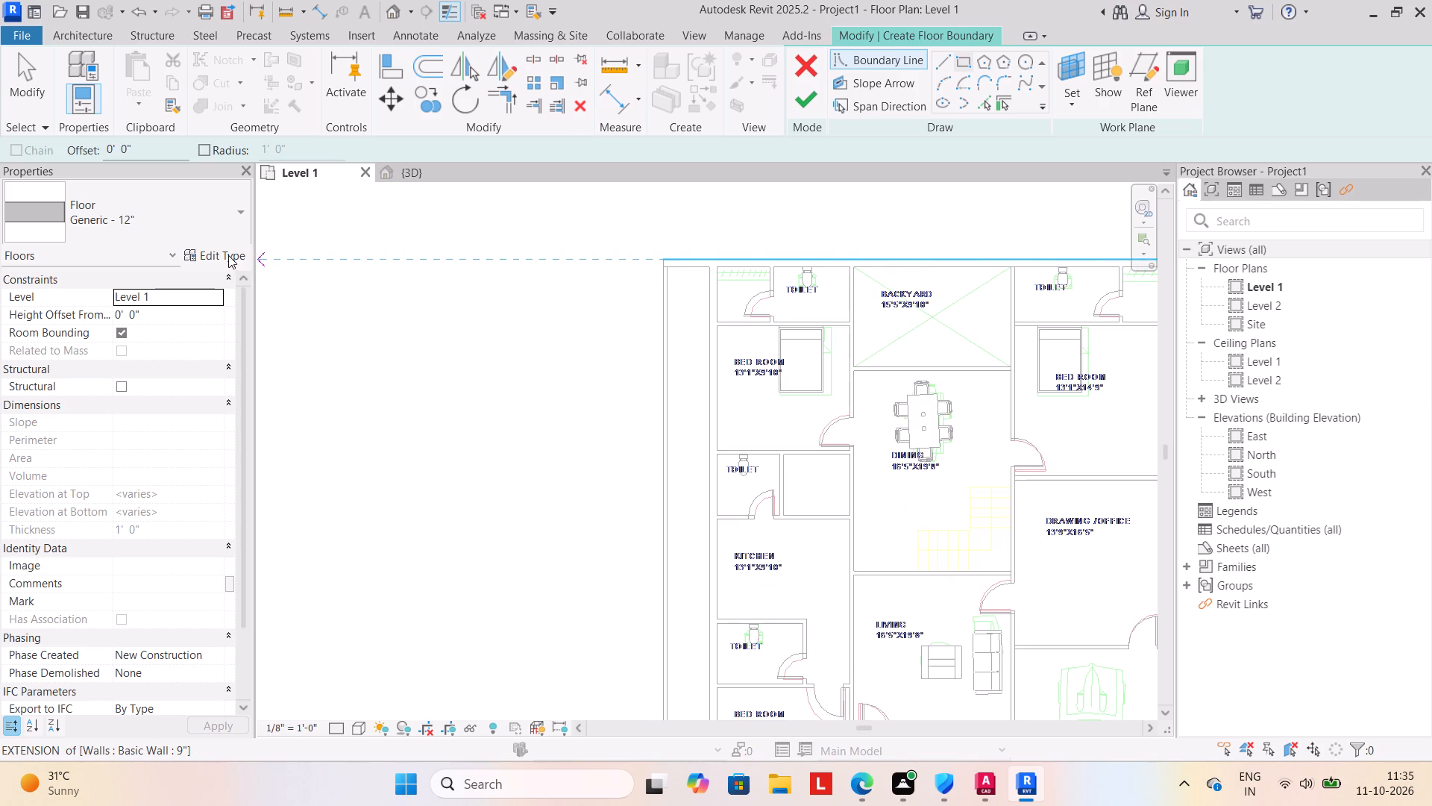
left_click(228, 255)
left_click(958, 350)
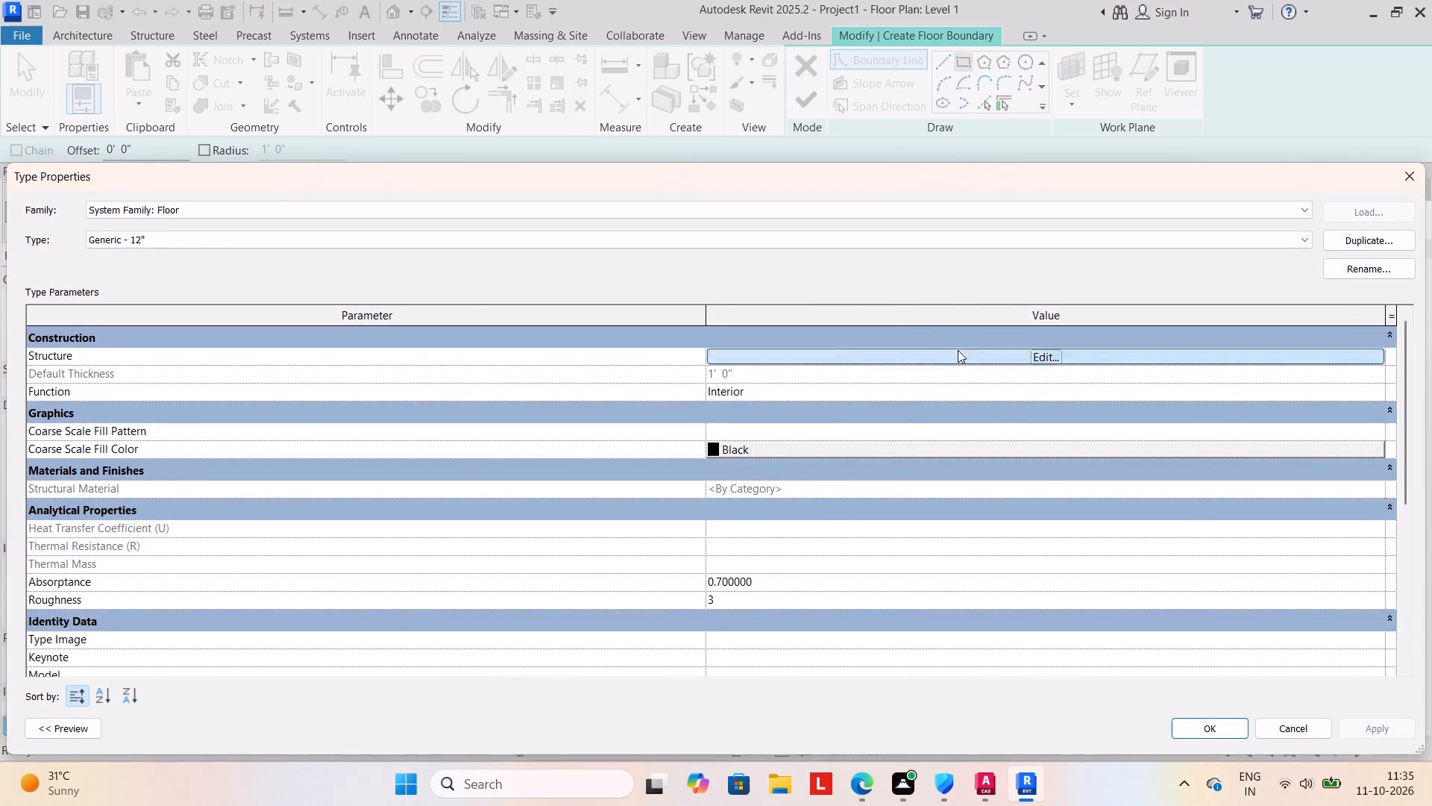
left_click(751, 354)
type("6\"")
key("Return")
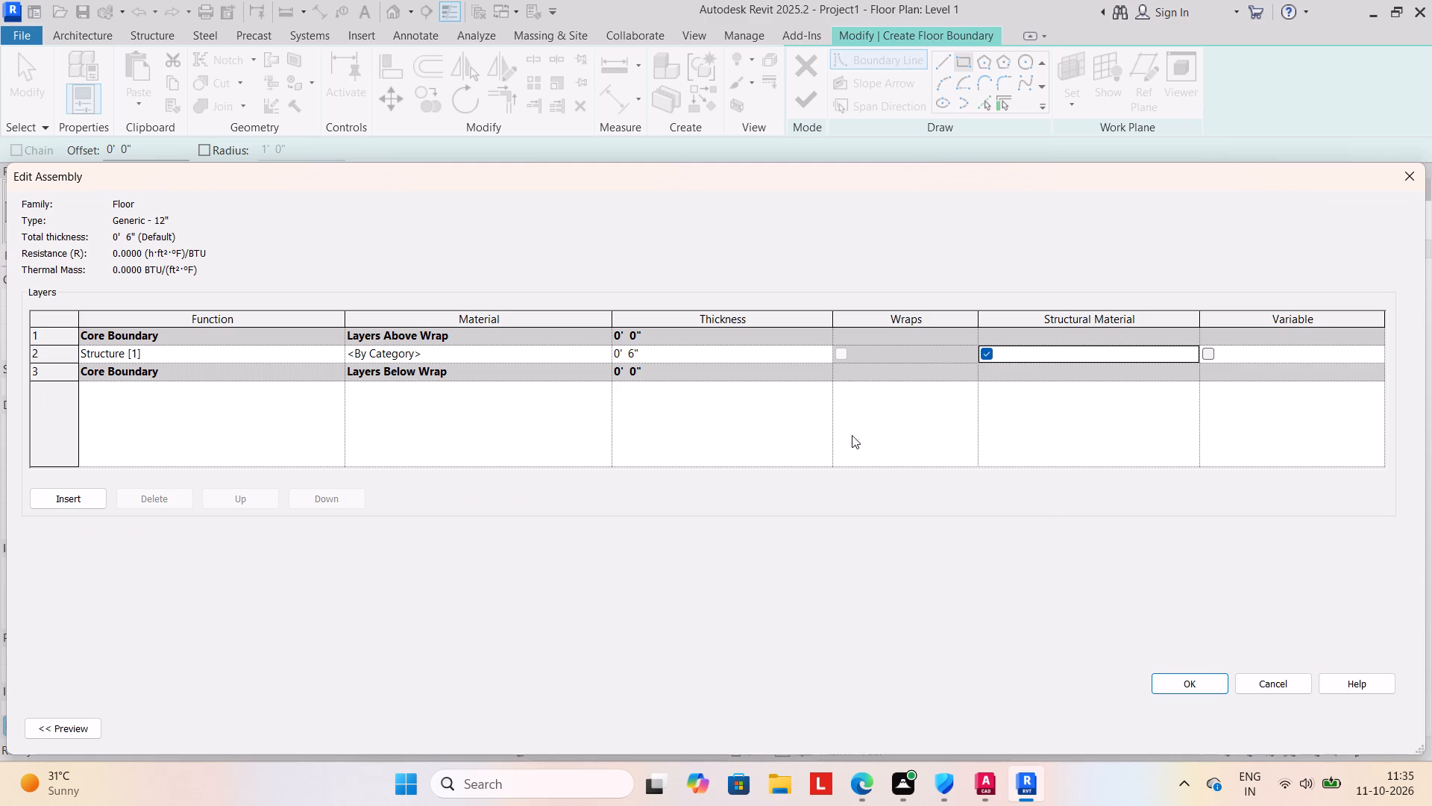
left_click(1196, 678)
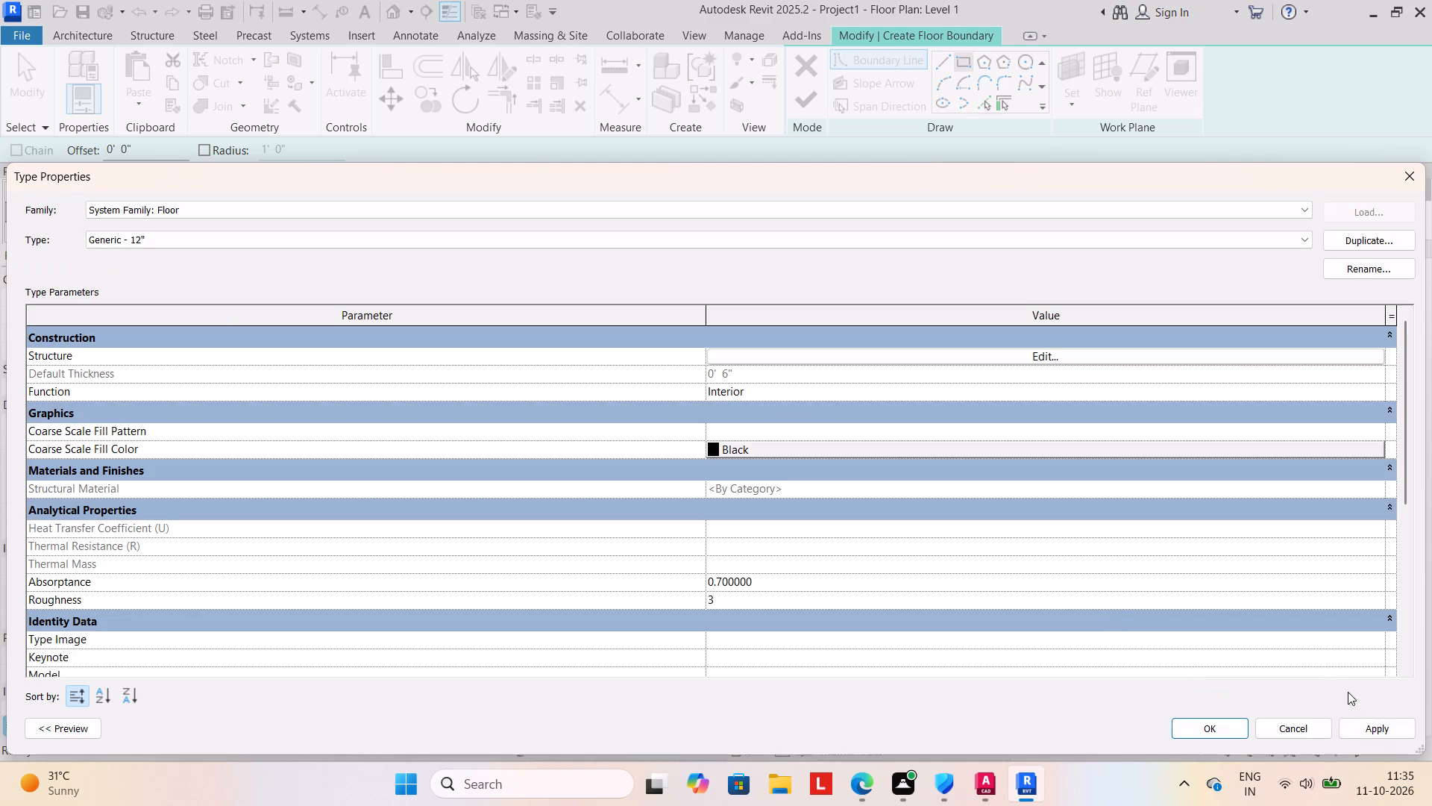
left_click(1392, 724)
left_click(1199, 728)
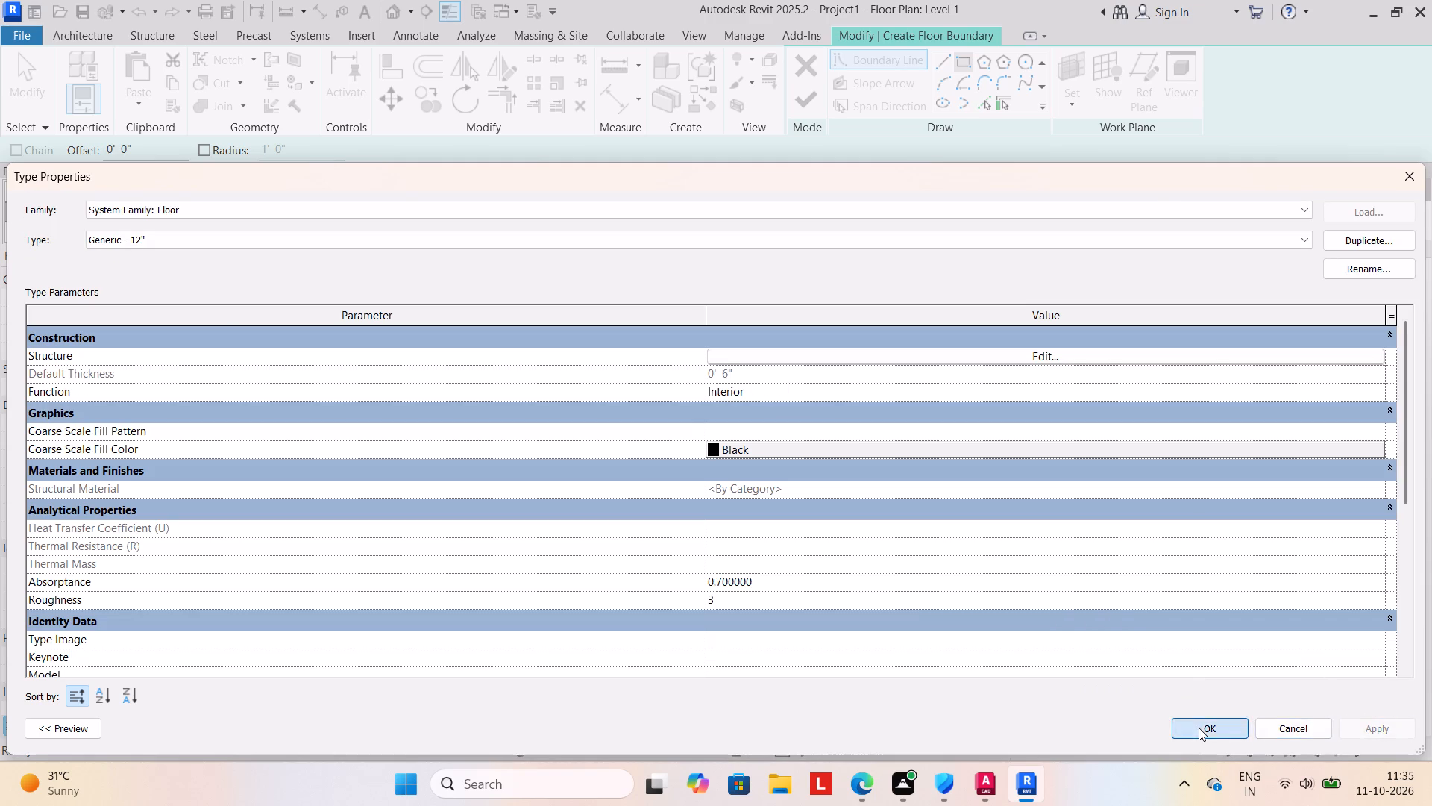
Sketch the floor rectangle between opposite outer corners of the boundary walls, about 3000 SF, finish it and return to the 3D view.
scroll(891, 444, "down", 5)
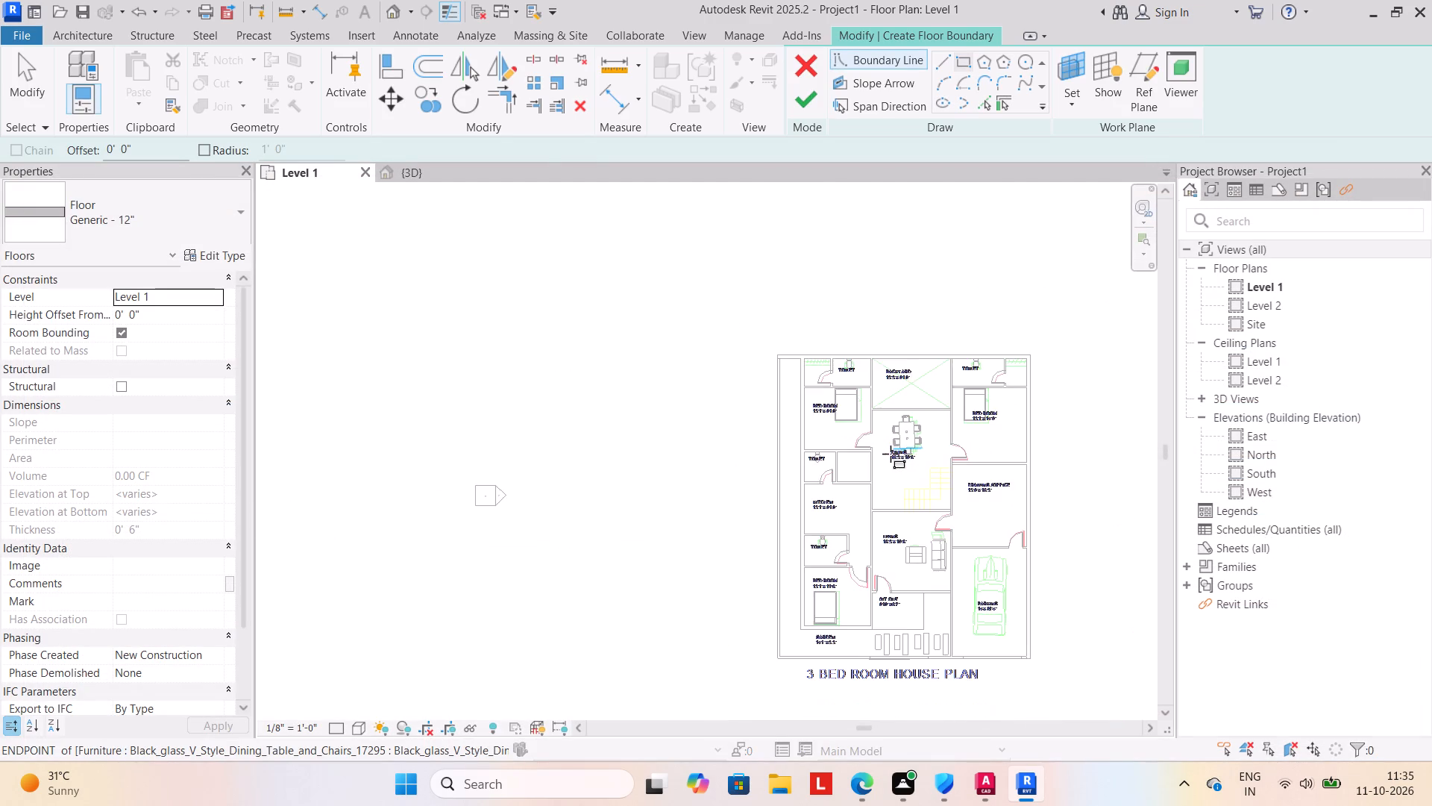
middle_click_drag(891, 454, 893, 399)
scroll(782, 304, "up", 5)
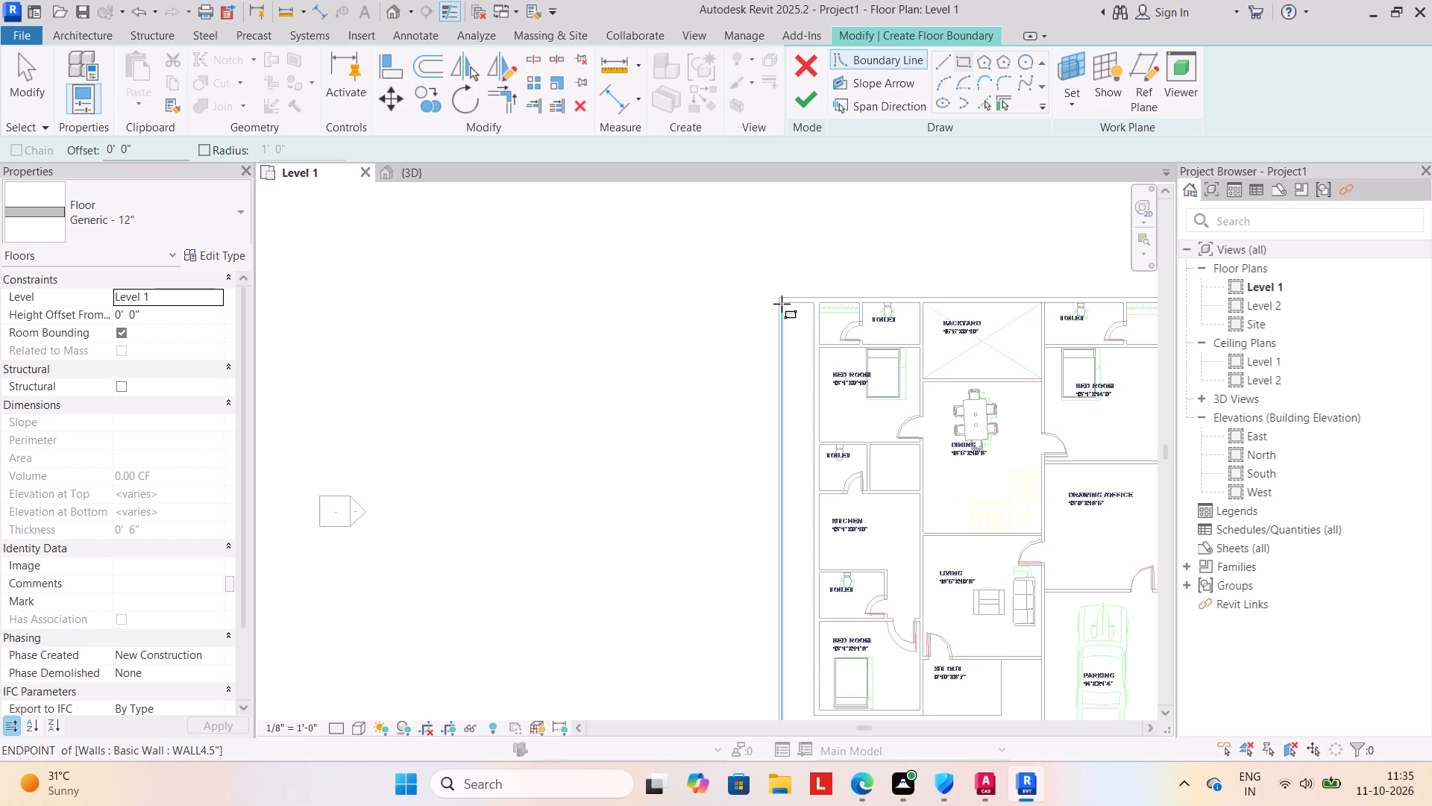
scroll(782, 304, "up", 2)
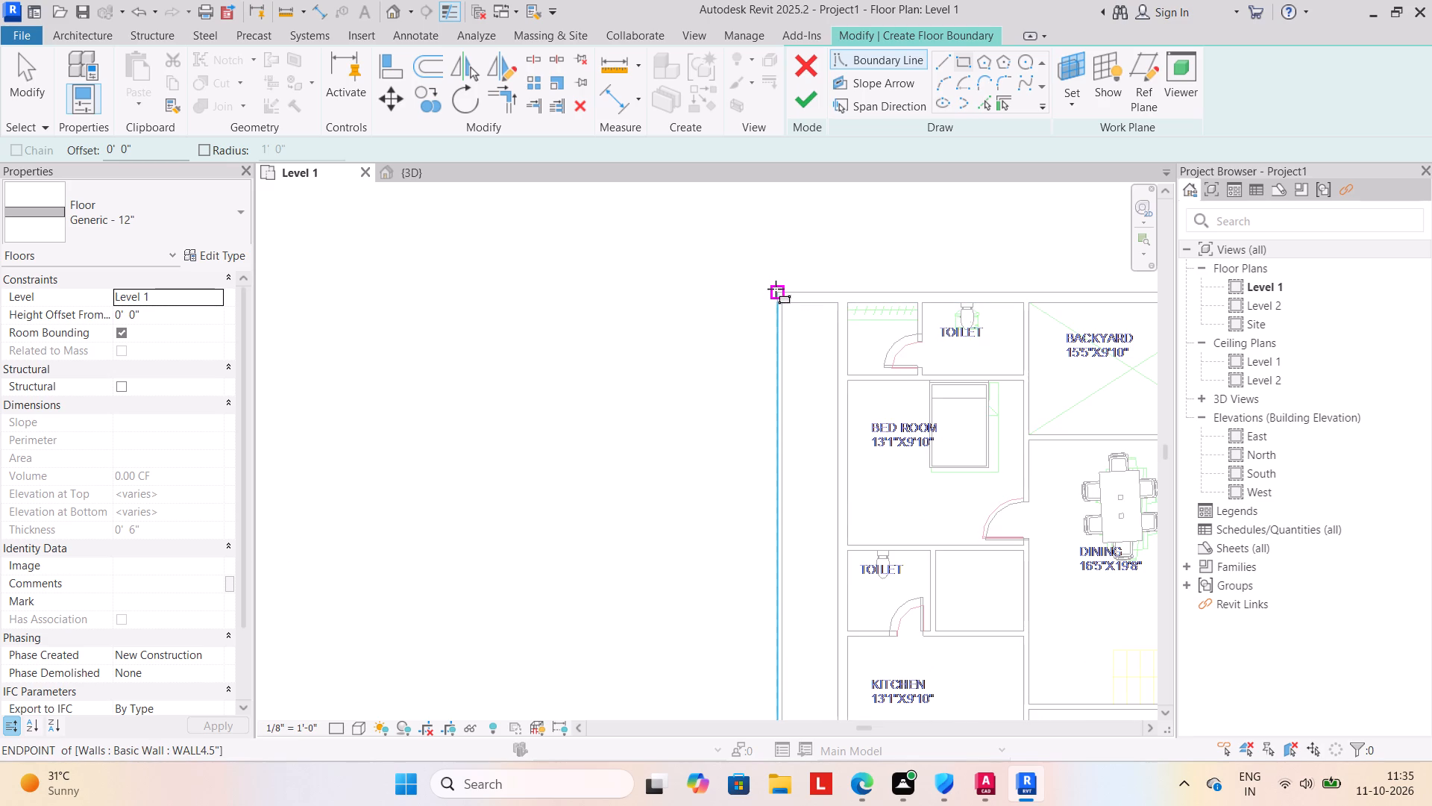
left_click(776, 290)
middle_click_drag(1005, 564, 882, 381)
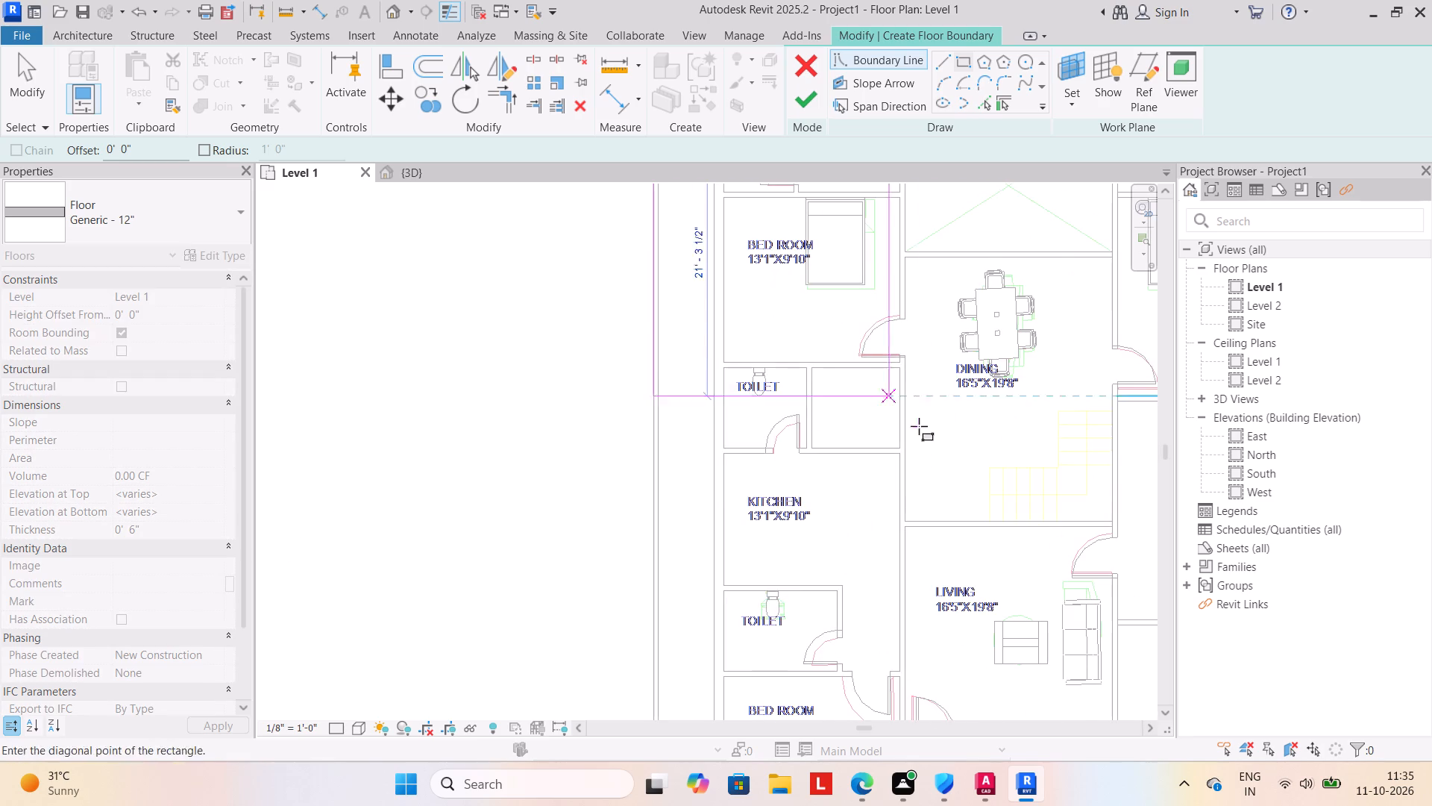
scroll(1064, 638, "down", 3)
middle_click_drag(1071, 640, 861, 458)
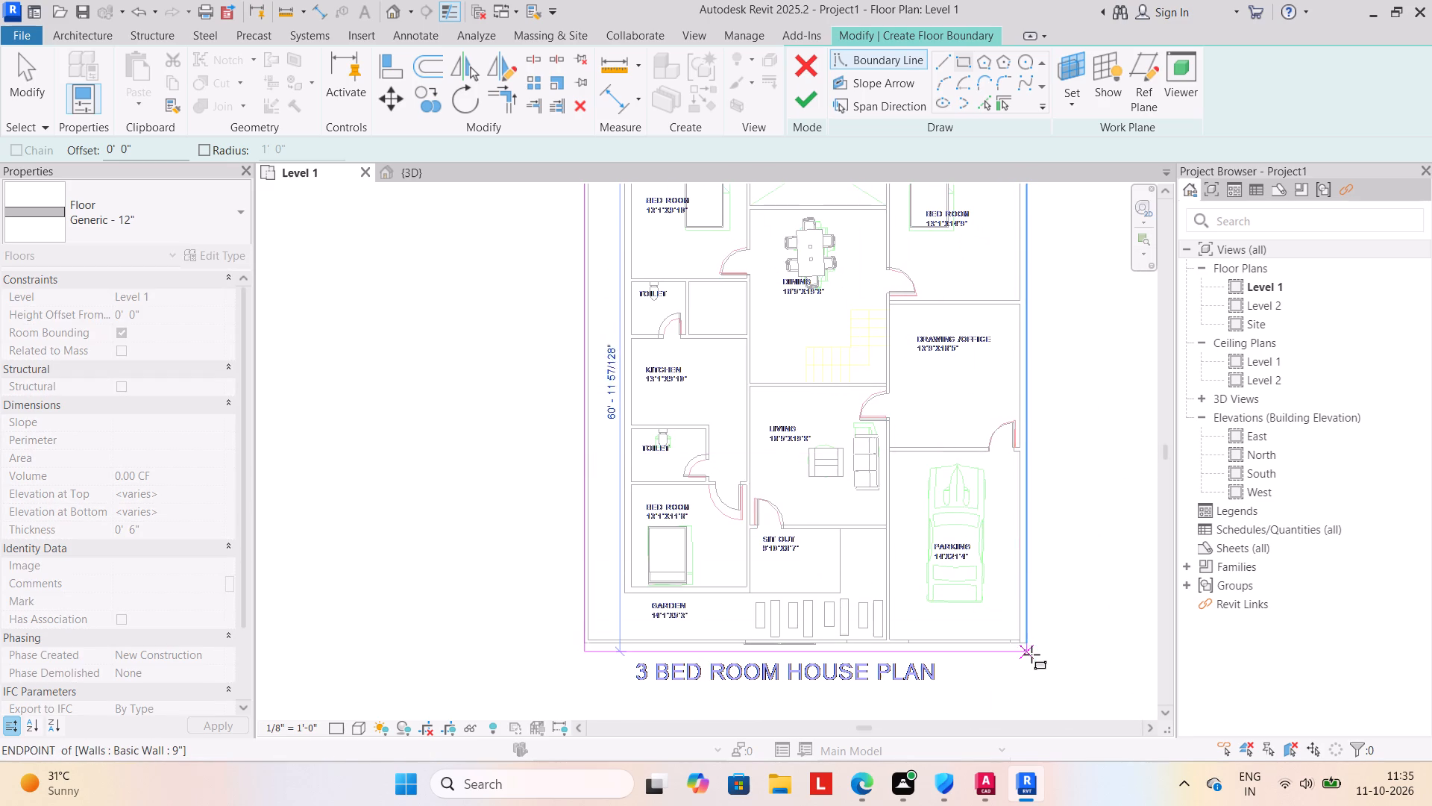
scroll(1031, 656, "up", 4)
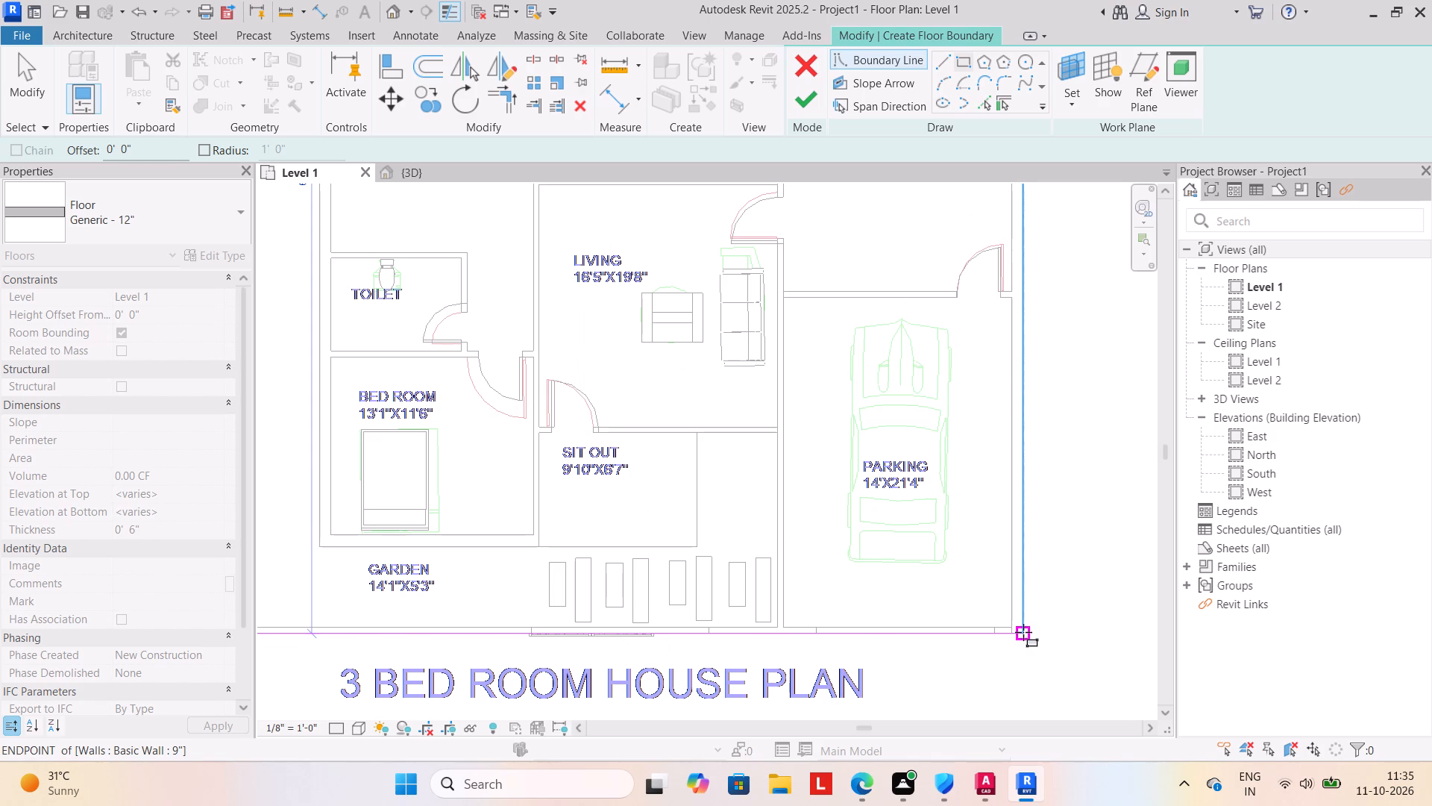
left_click(1023, 632)
left_click(810, 102)
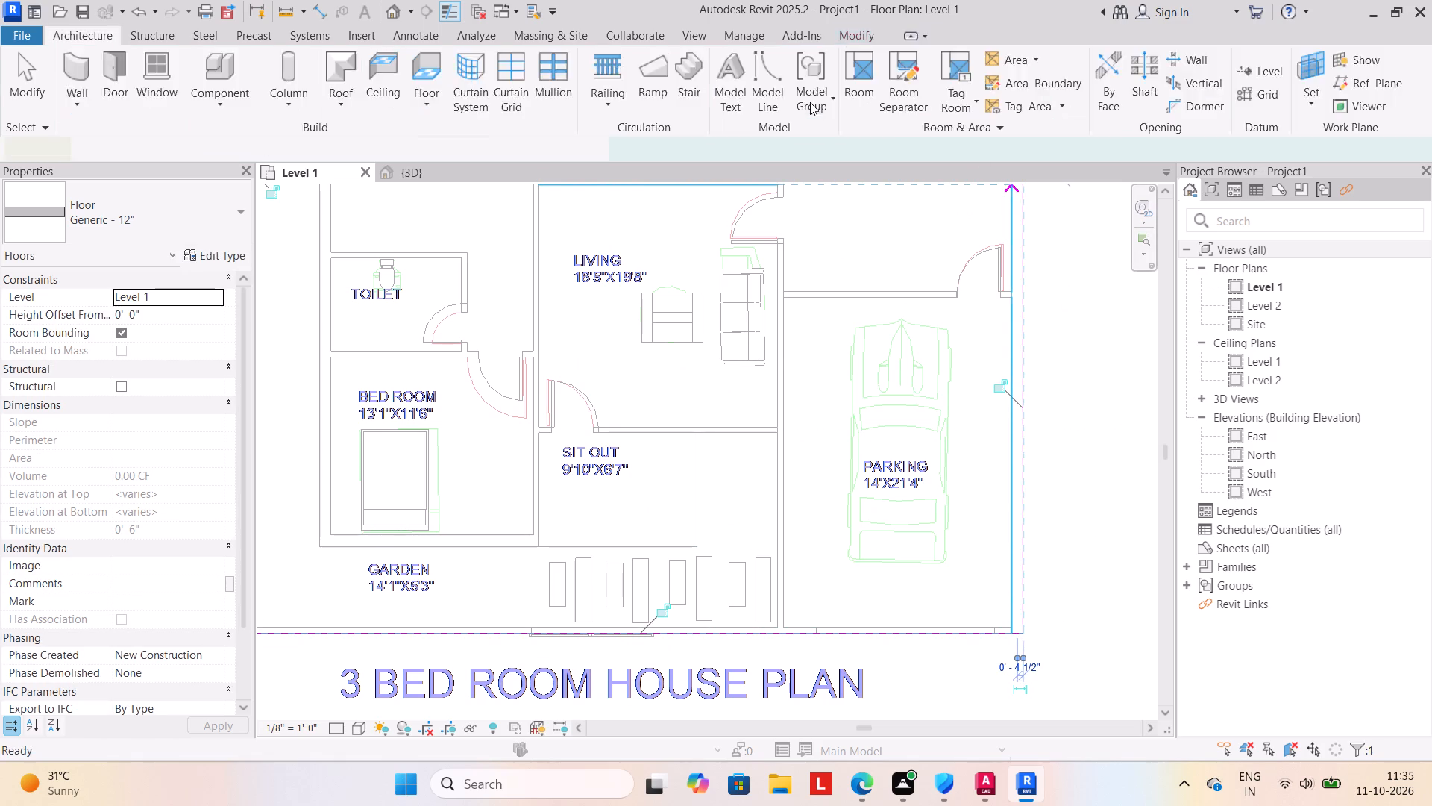
left_click(1097, 499)
scroll(1091, 507, "down", 4)
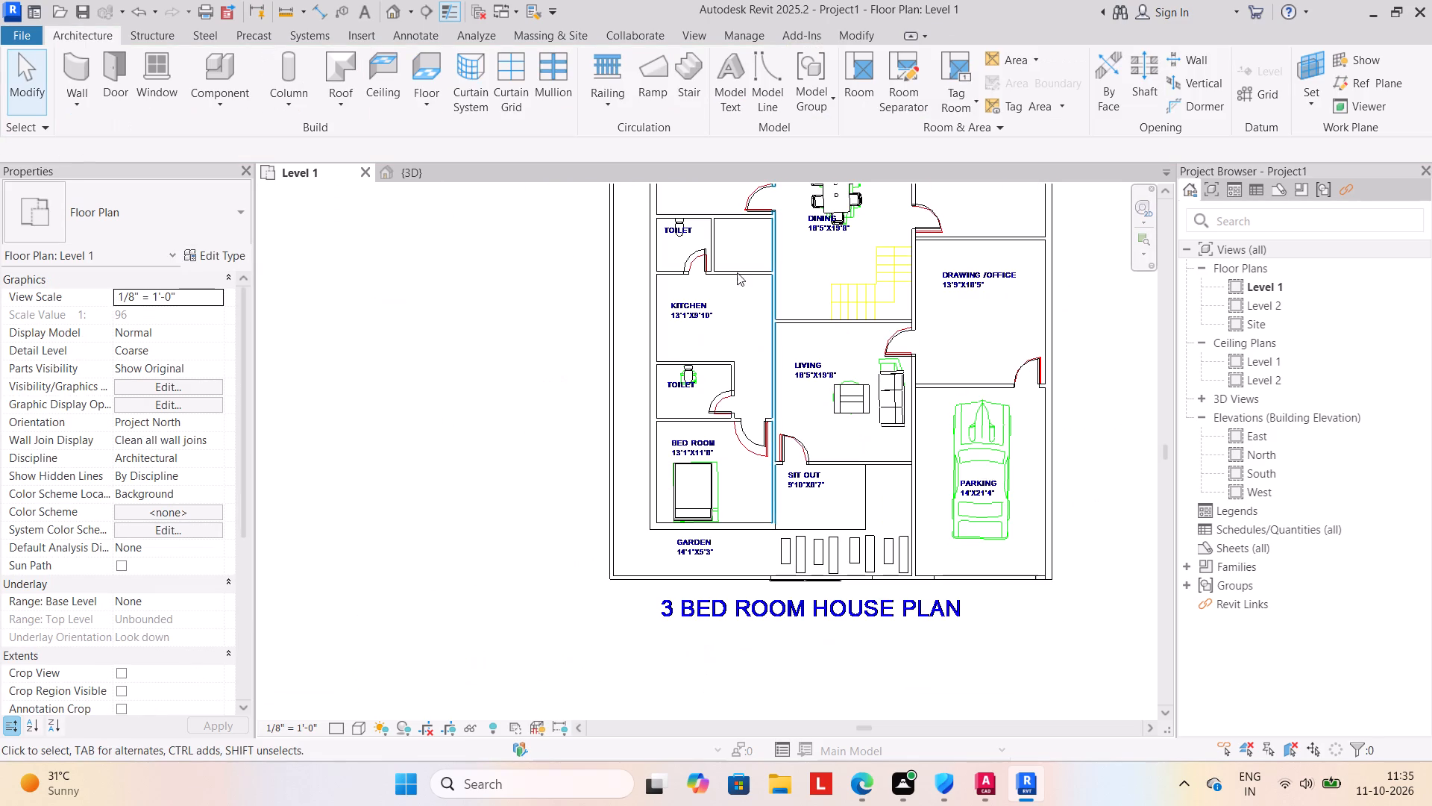
left_click(412, 169)
key("Escape")
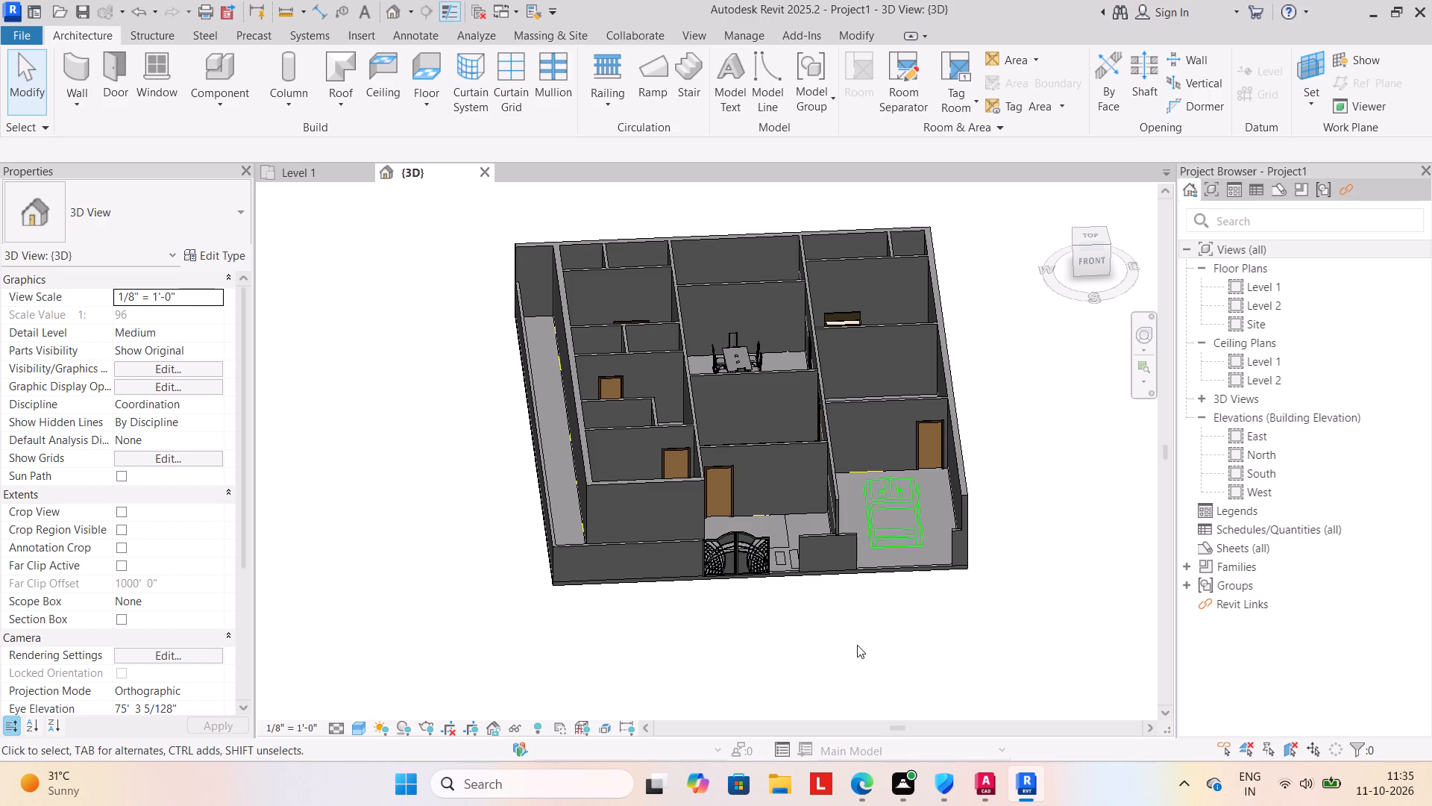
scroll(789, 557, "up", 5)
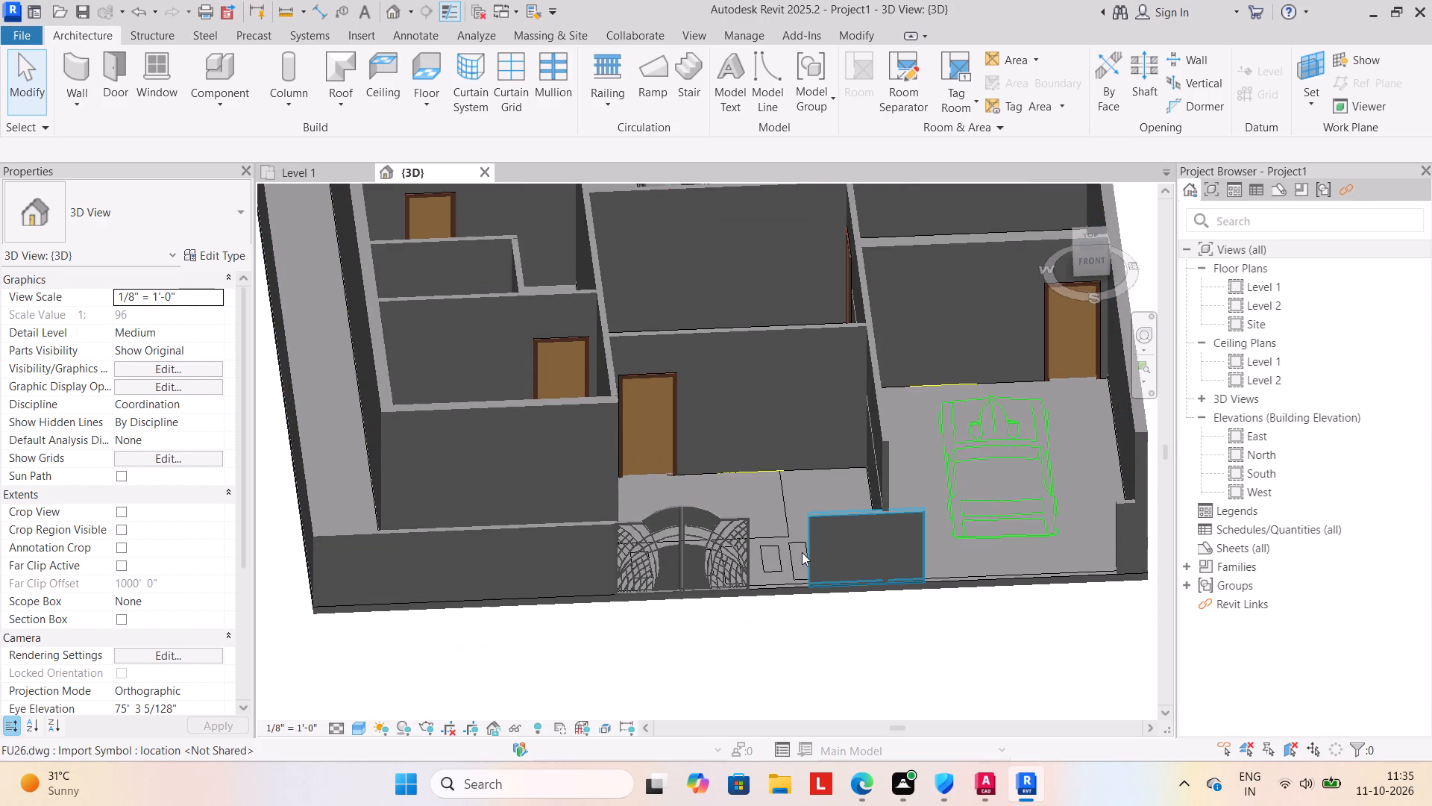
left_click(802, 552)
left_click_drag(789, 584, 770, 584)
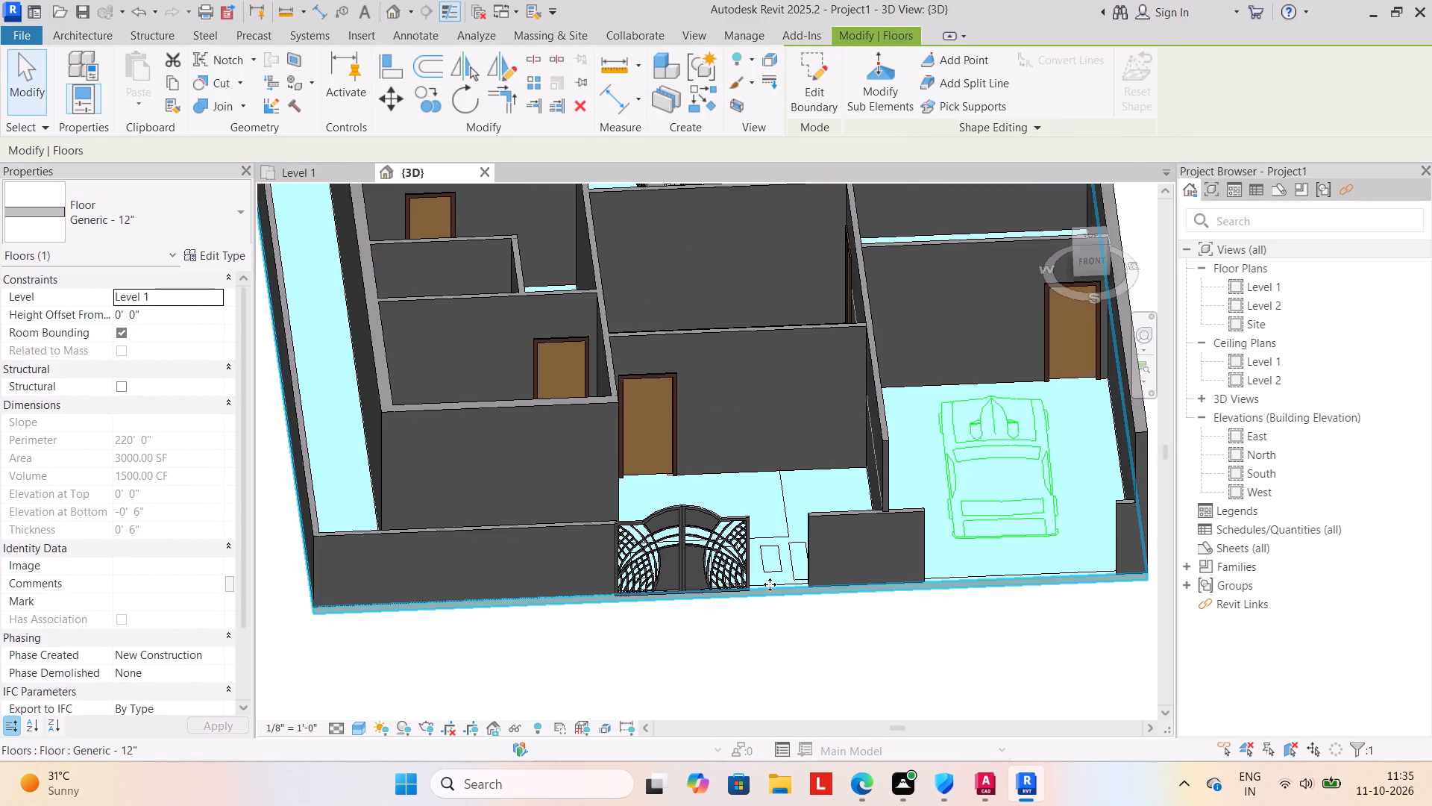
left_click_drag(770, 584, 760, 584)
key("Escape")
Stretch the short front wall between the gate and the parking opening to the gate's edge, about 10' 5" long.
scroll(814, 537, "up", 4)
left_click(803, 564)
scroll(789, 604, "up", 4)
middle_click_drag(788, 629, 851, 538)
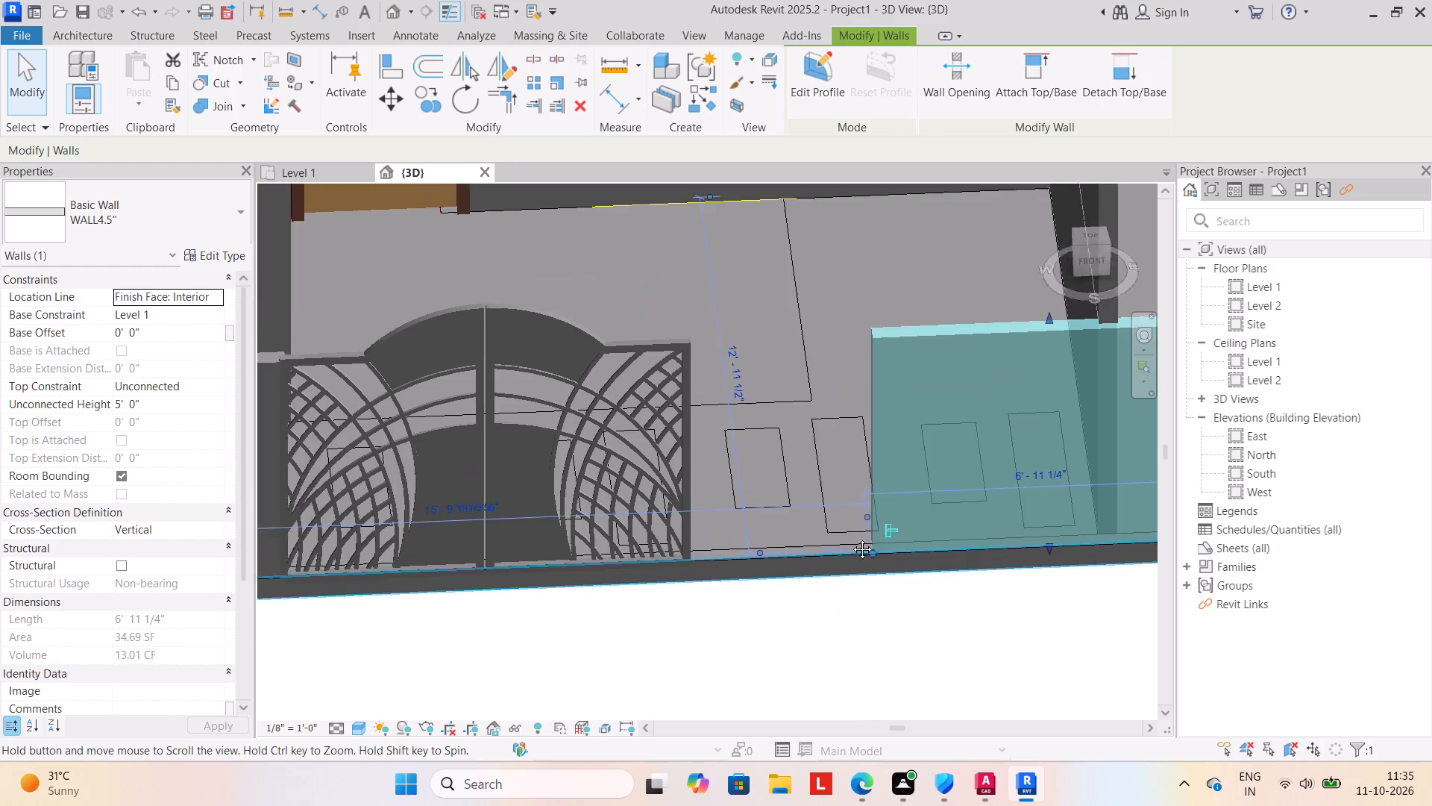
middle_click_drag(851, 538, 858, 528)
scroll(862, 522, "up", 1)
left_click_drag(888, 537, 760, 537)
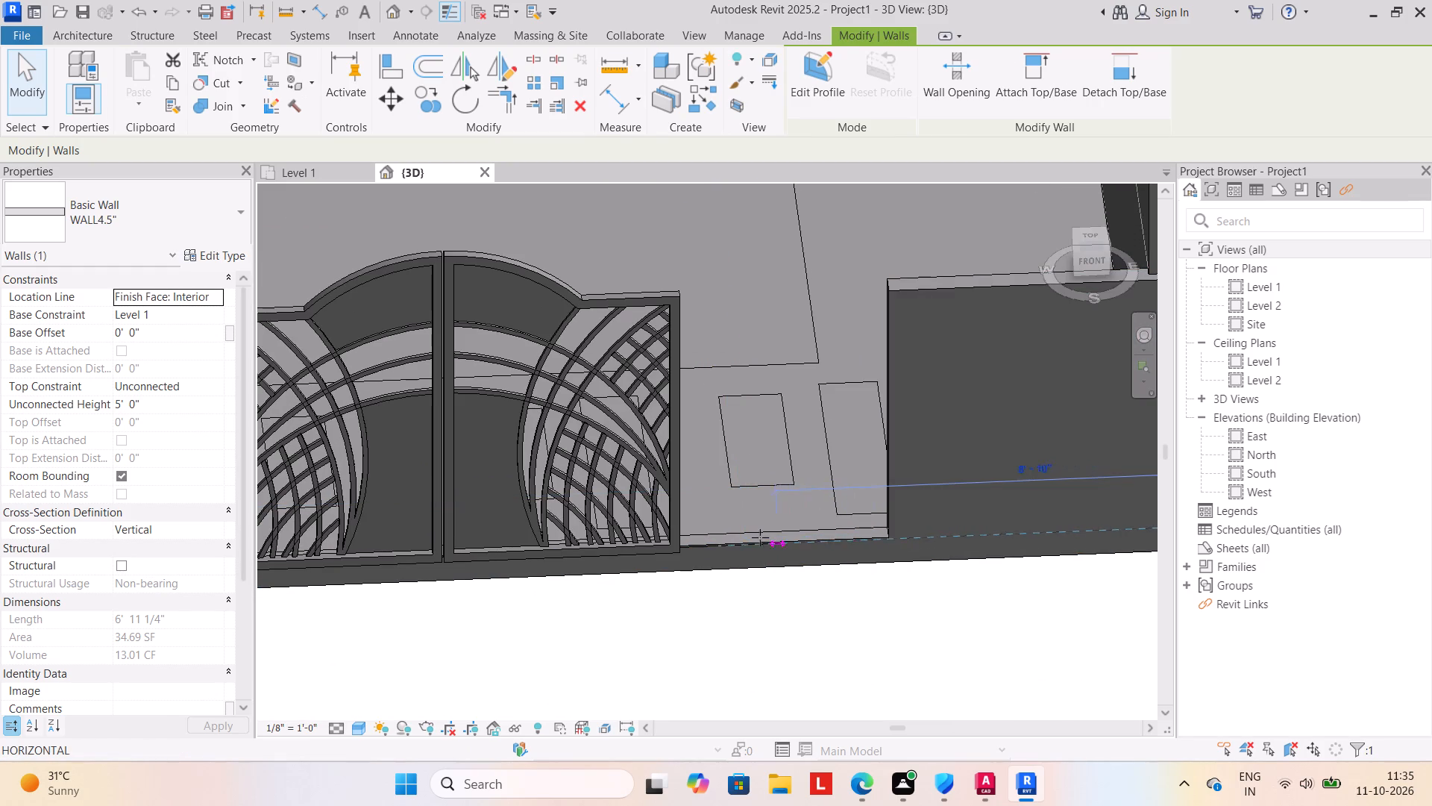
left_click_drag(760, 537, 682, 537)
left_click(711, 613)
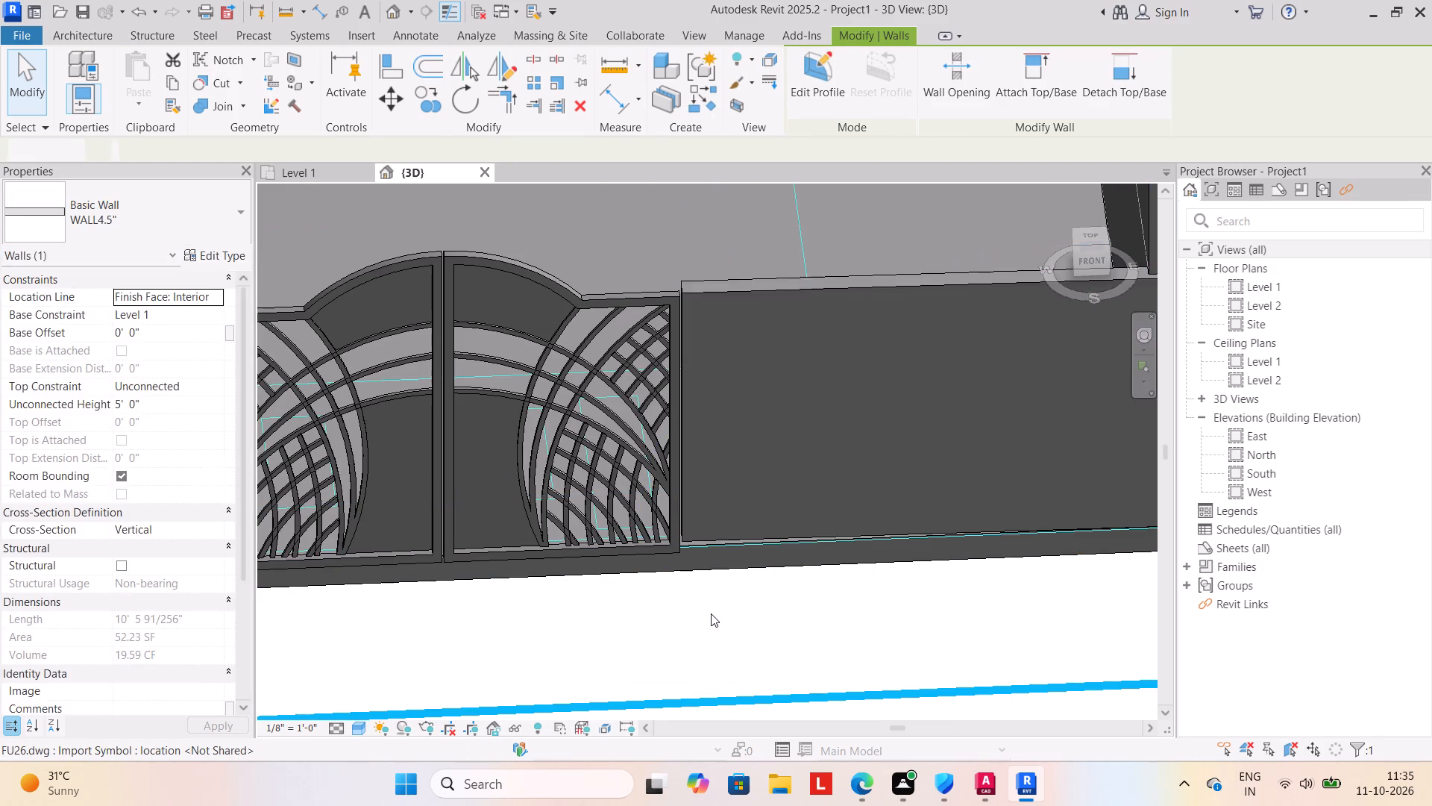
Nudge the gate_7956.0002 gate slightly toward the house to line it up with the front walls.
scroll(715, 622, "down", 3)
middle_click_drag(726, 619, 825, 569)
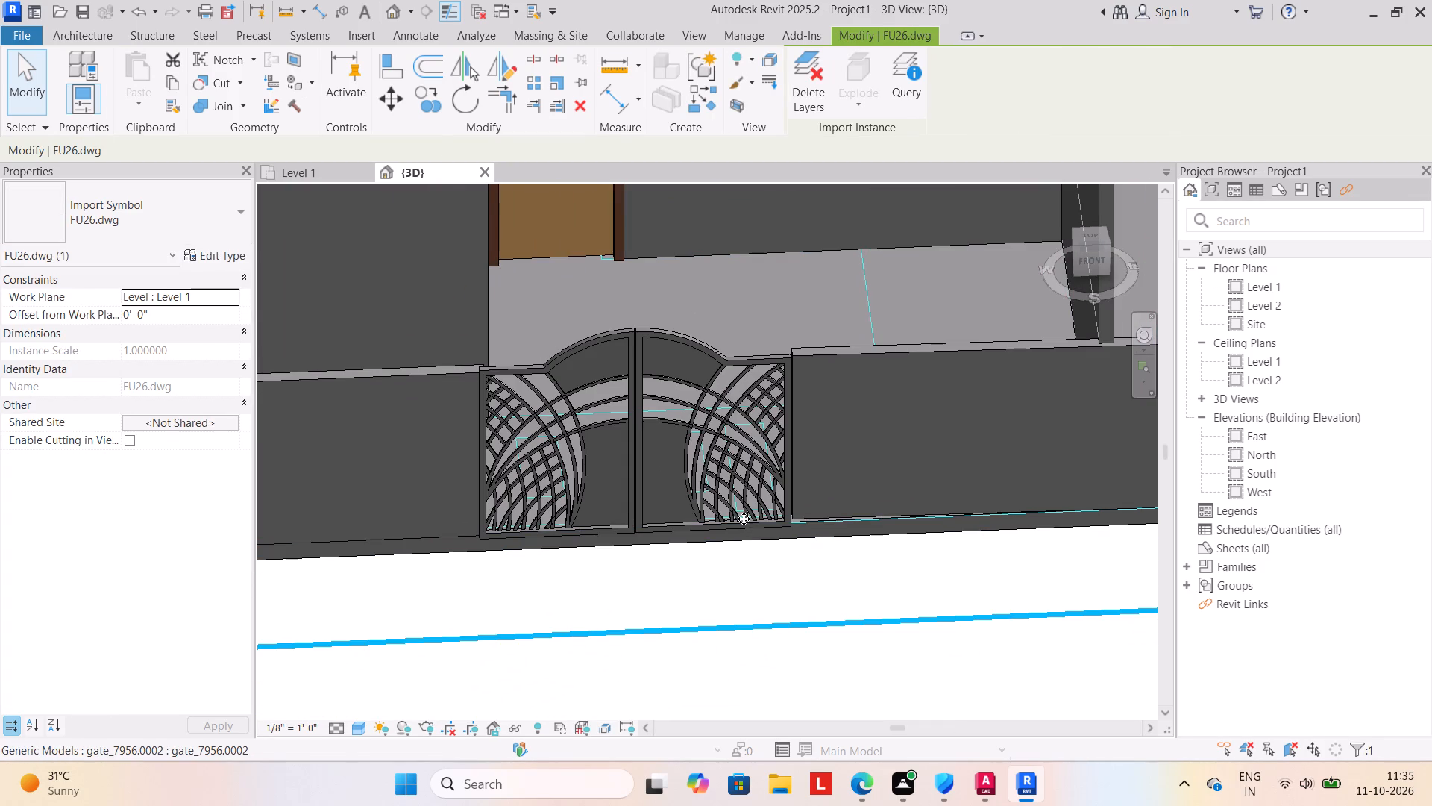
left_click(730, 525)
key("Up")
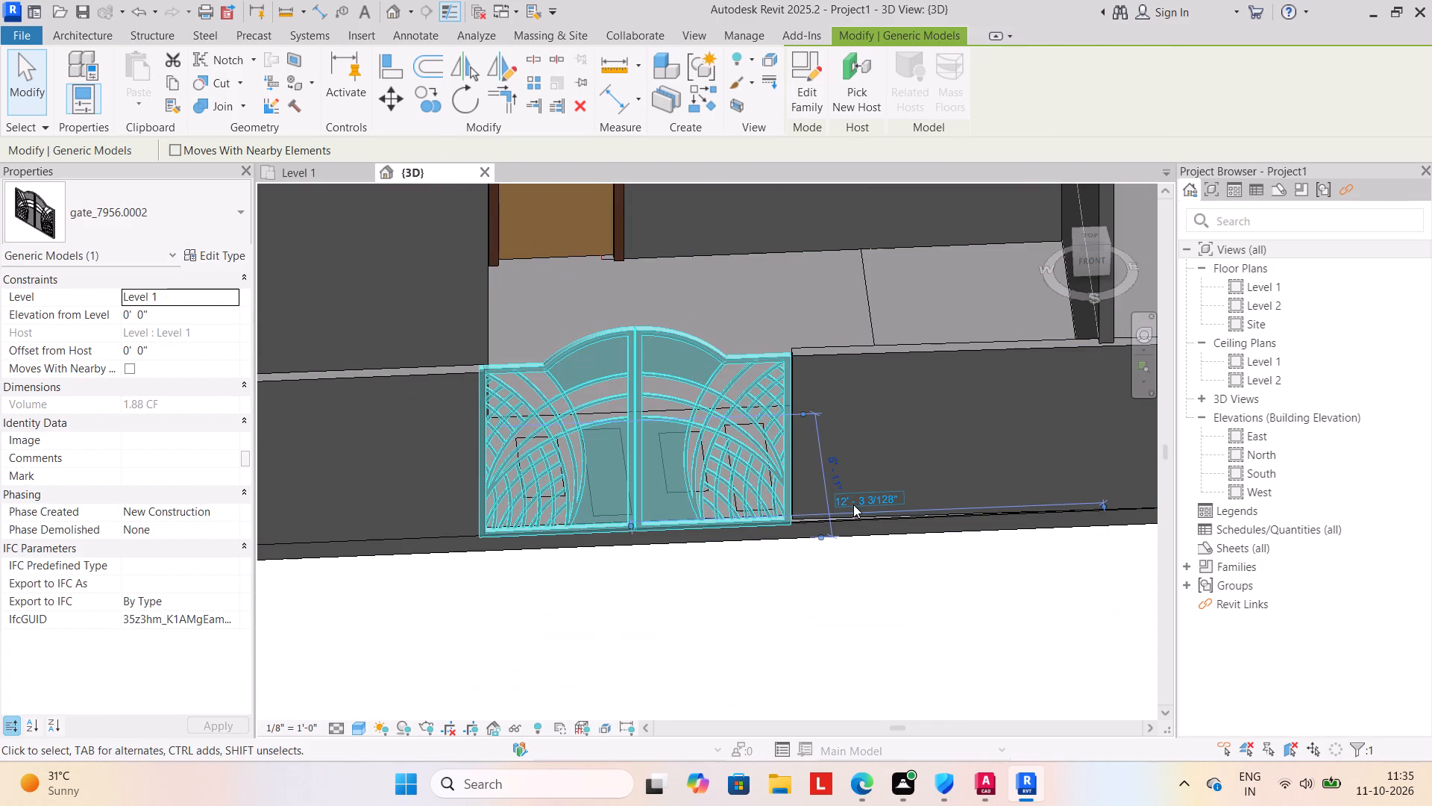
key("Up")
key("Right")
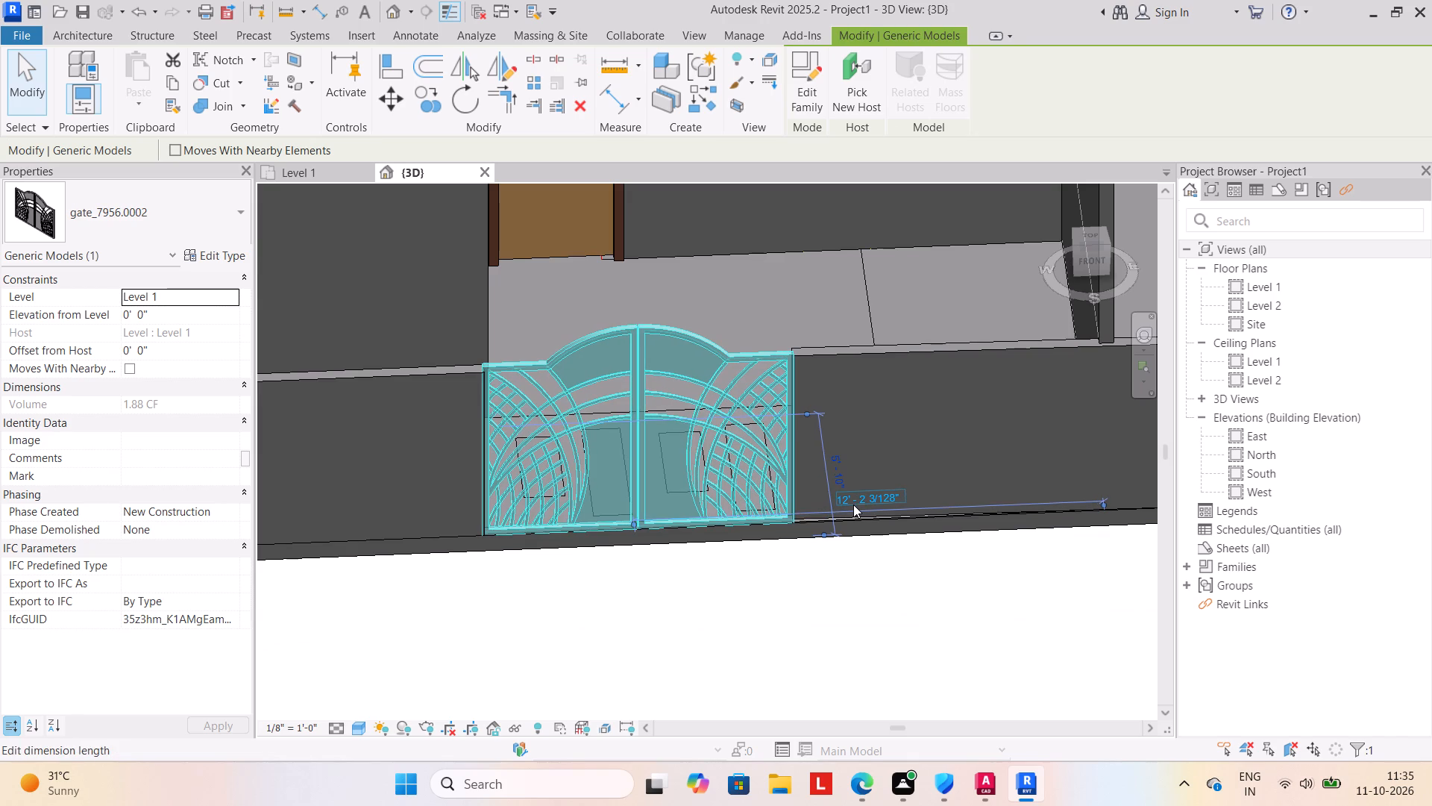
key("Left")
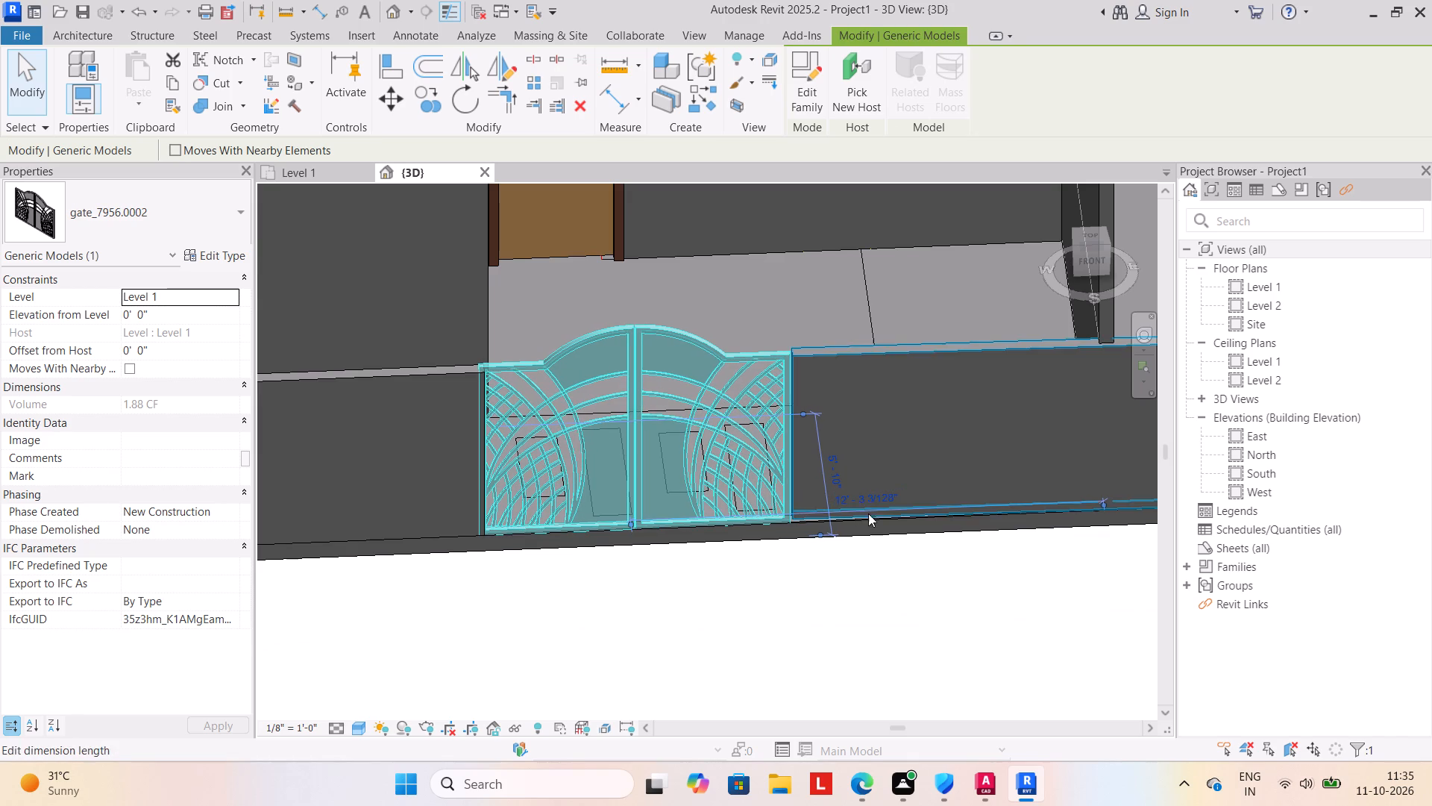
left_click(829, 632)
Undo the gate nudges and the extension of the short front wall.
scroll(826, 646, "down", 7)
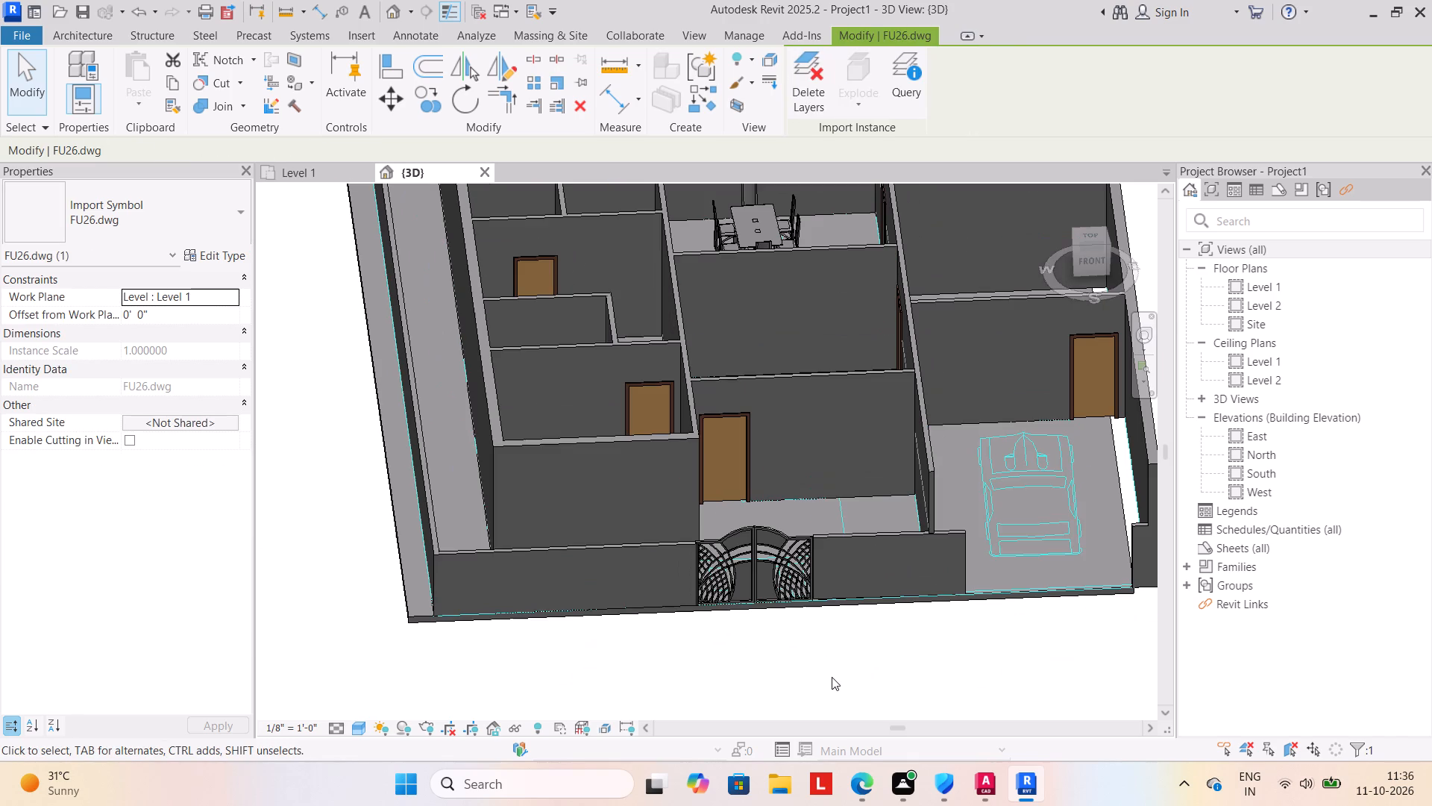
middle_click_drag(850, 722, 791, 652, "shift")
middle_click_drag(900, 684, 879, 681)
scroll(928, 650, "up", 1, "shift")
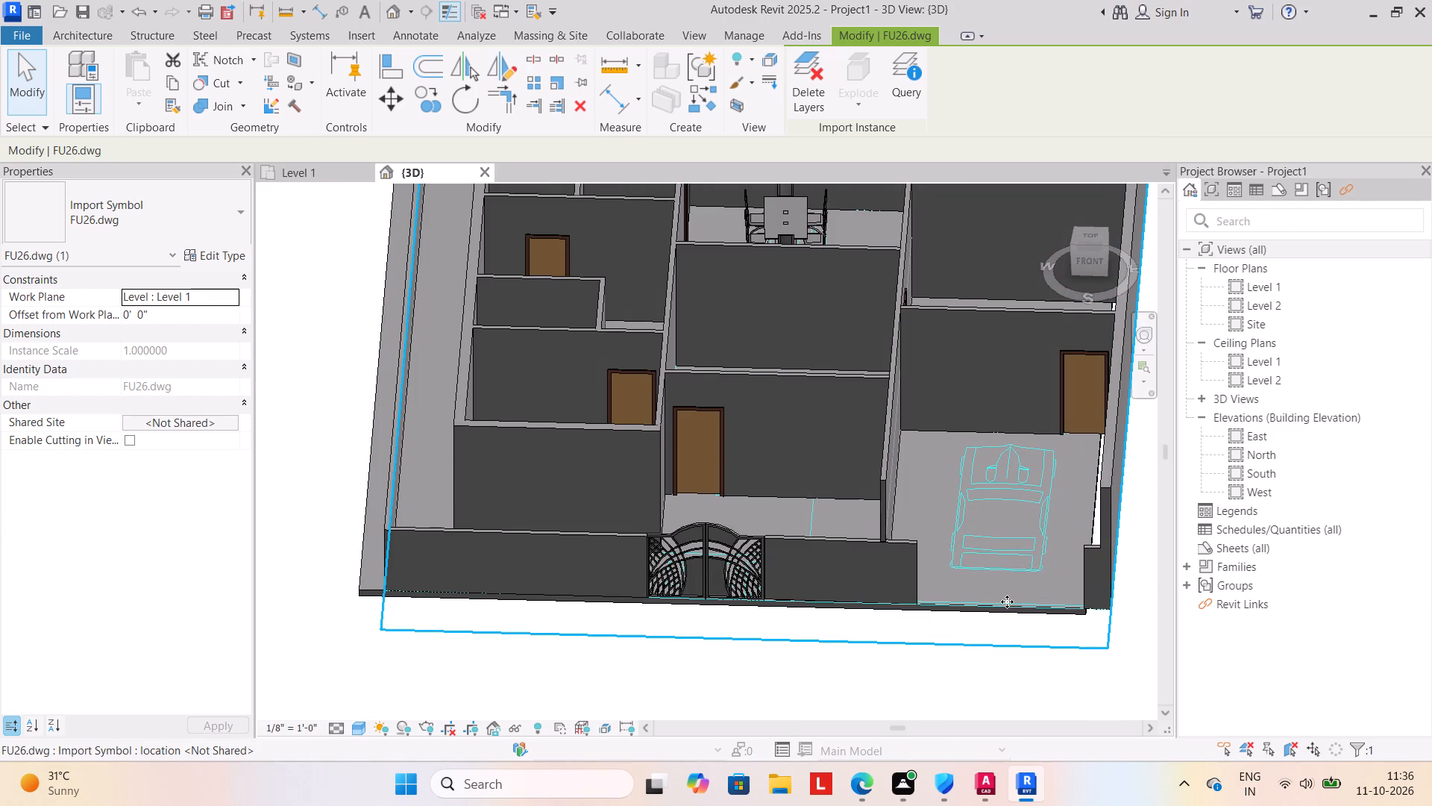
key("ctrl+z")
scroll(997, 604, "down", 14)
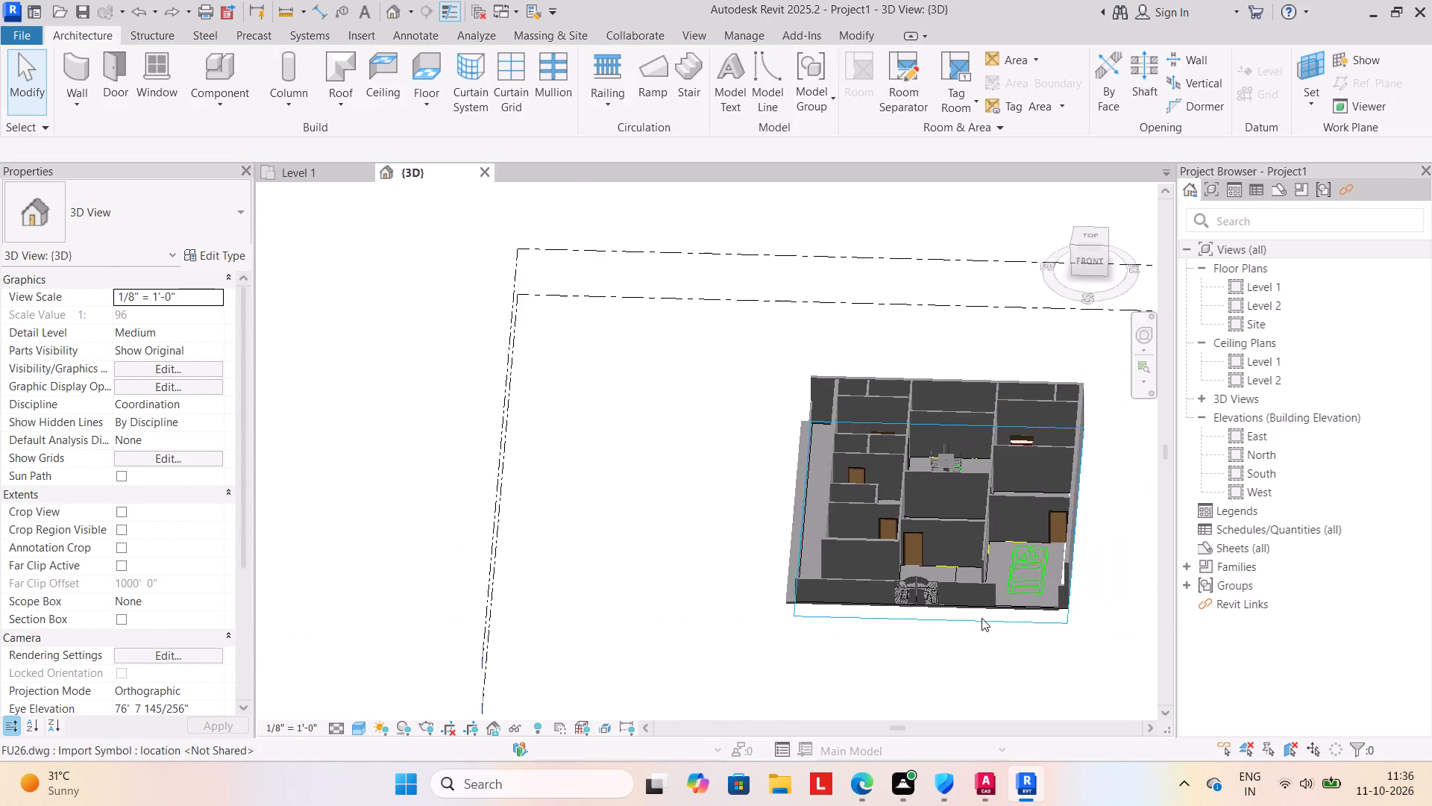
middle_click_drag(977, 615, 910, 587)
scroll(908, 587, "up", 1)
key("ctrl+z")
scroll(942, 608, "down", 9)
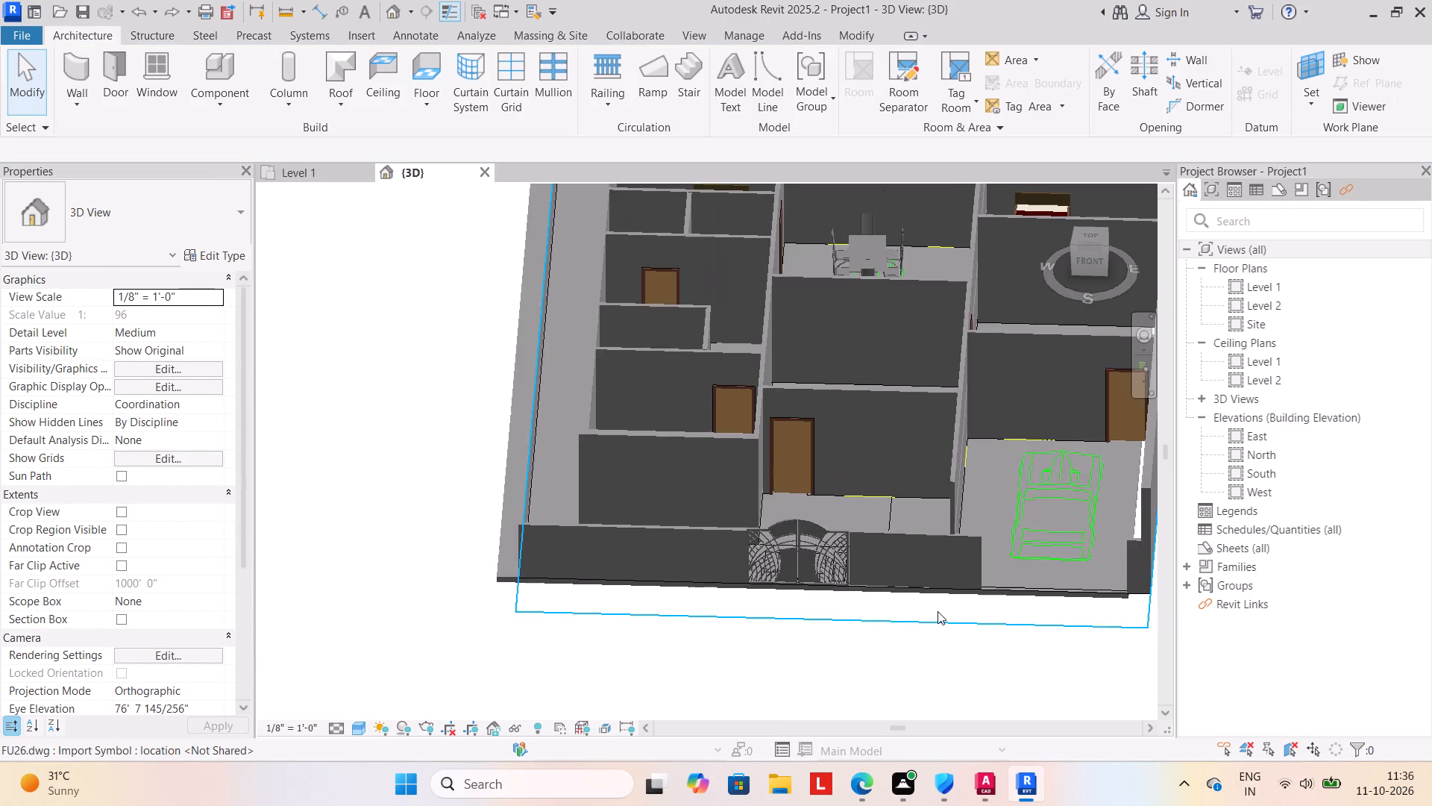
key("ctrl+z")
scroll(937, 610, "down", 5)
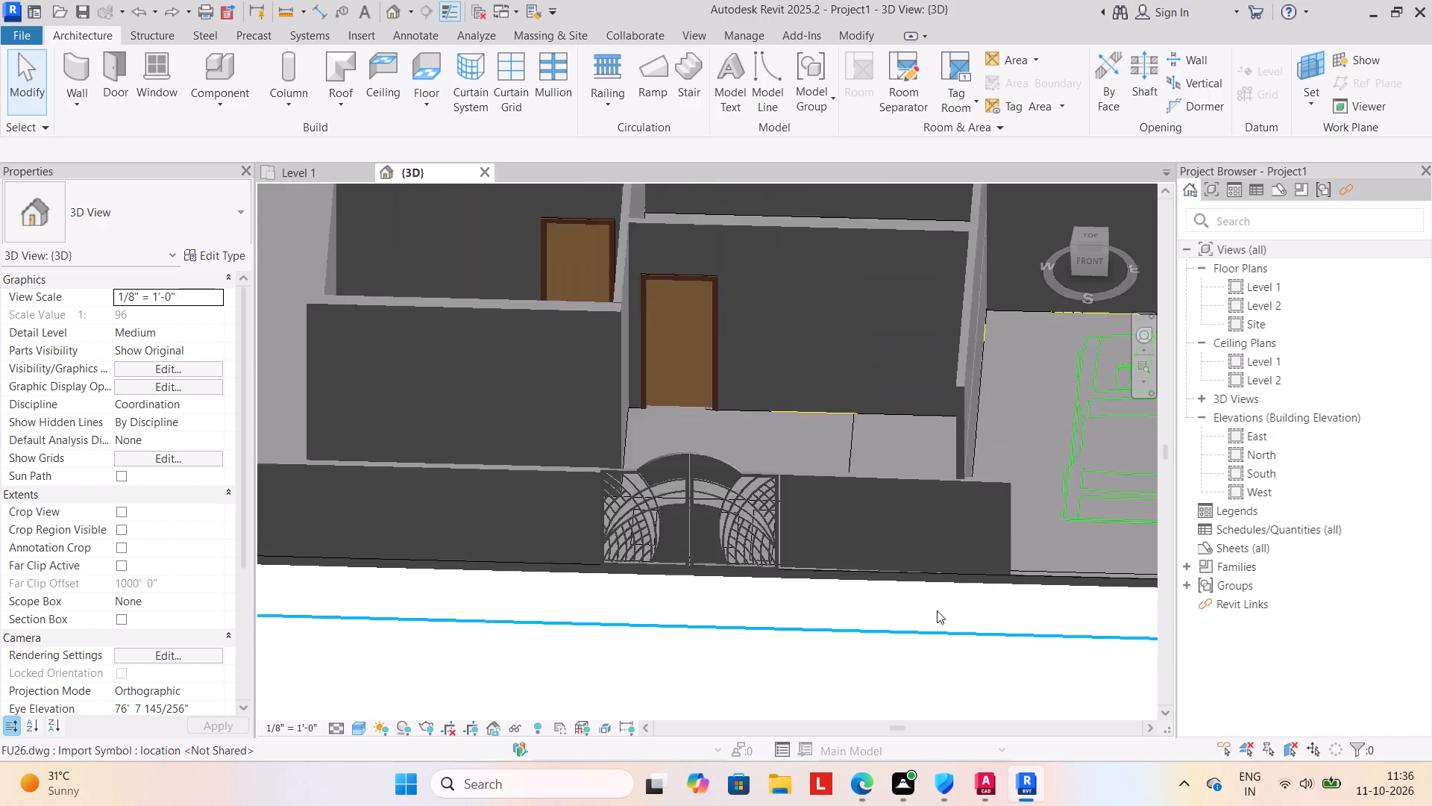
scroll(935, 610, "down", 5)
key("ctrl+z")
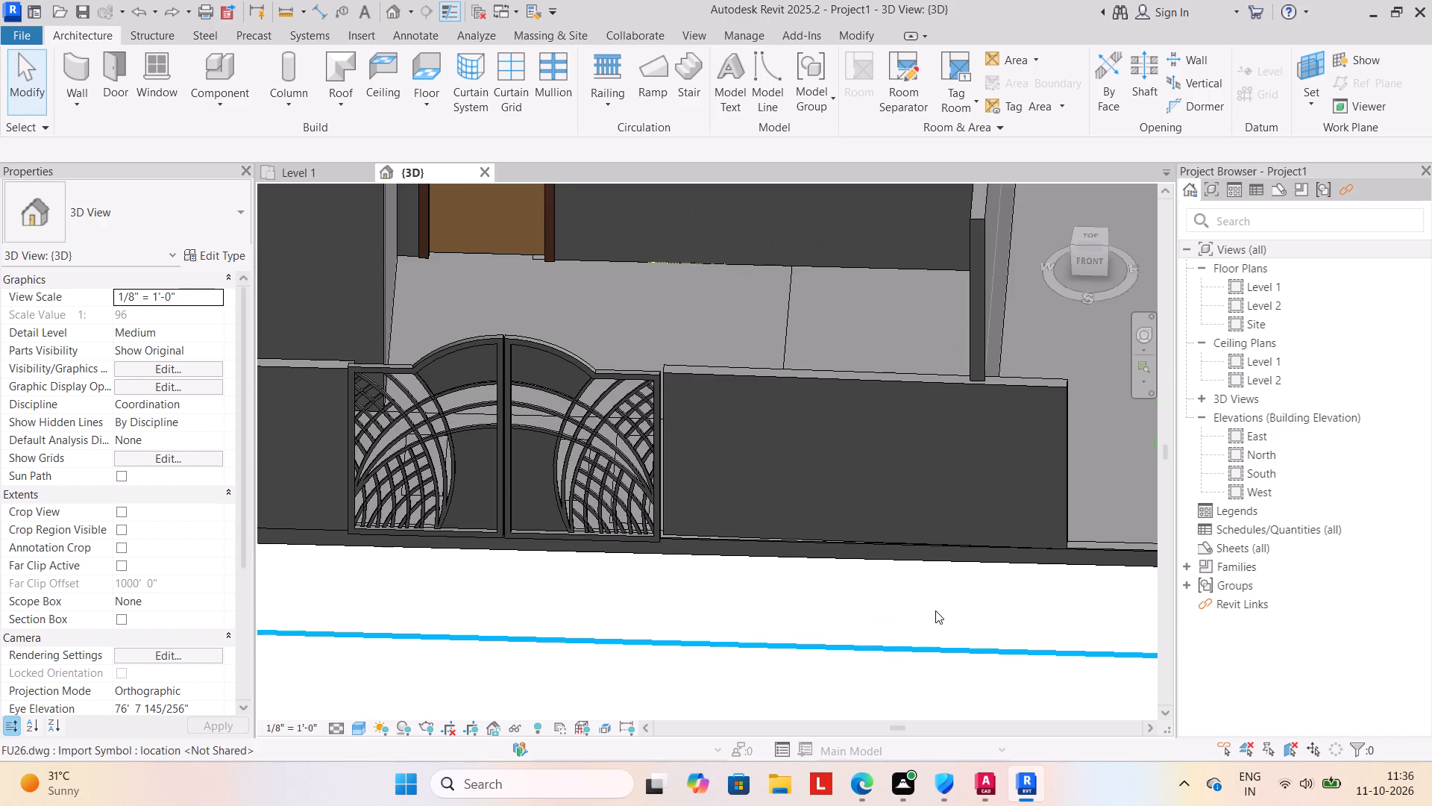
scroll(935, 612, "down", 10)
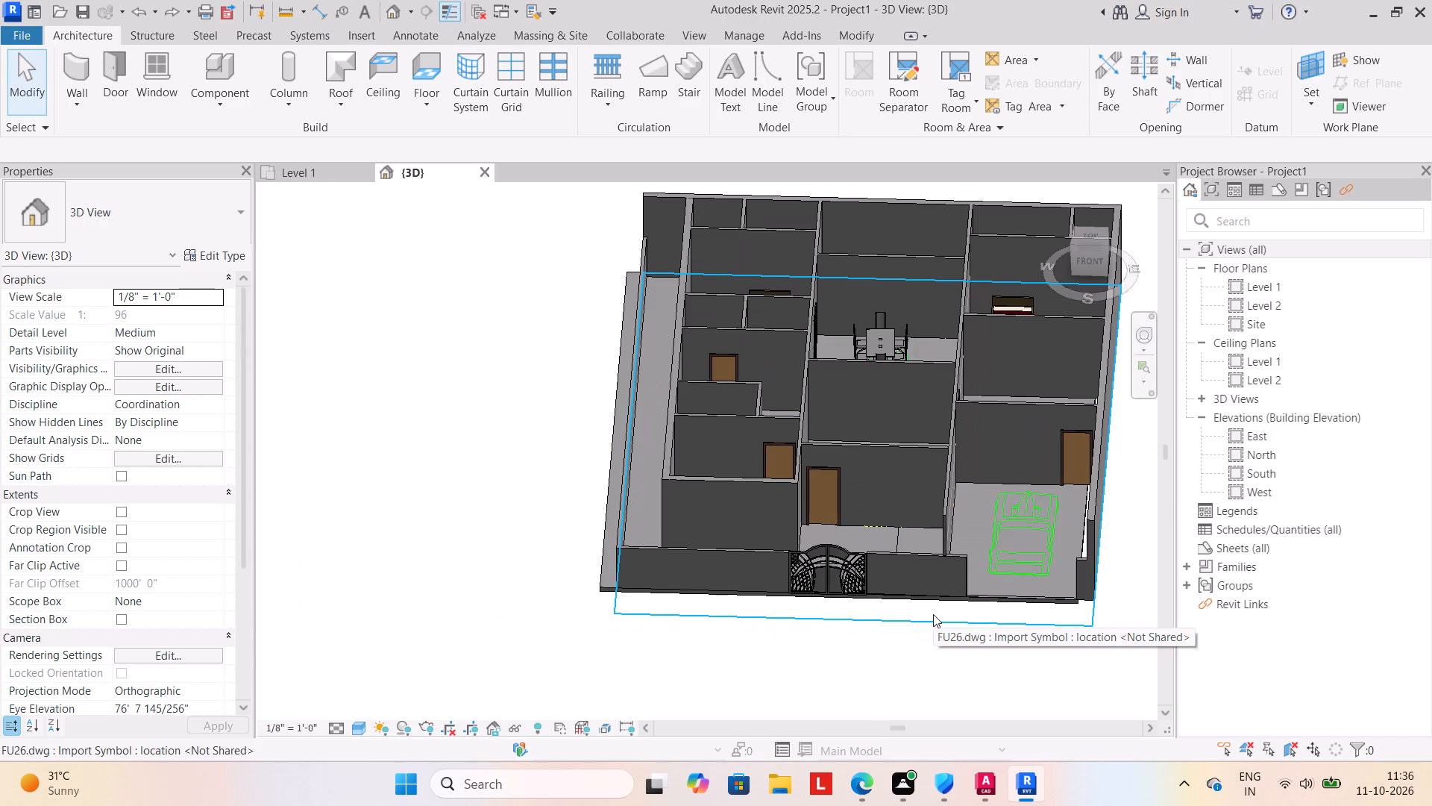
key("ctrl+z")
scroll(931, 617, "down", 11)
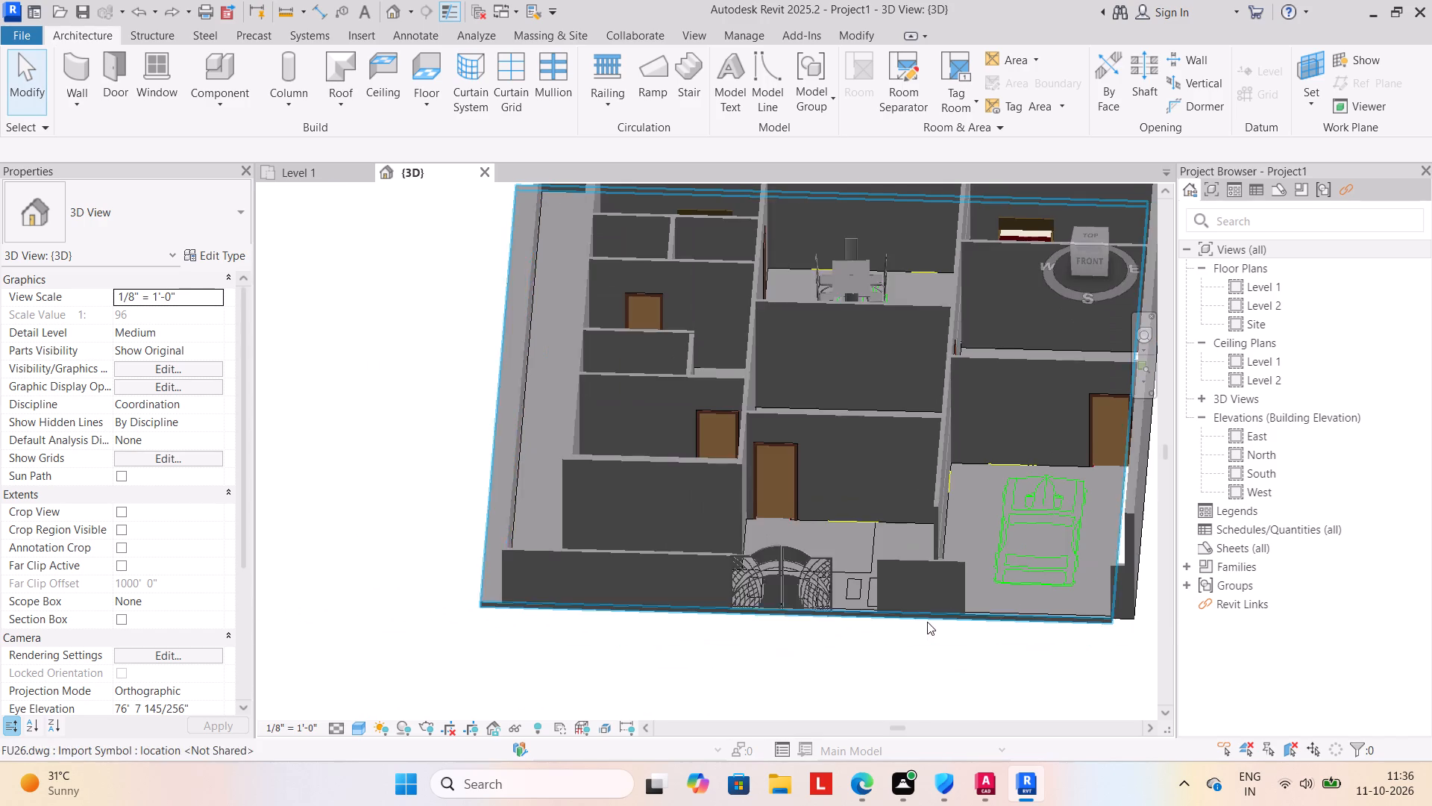
Delete the Generic - 12" floor slab under the house.
left_click(1020, 618)
key("Delete")
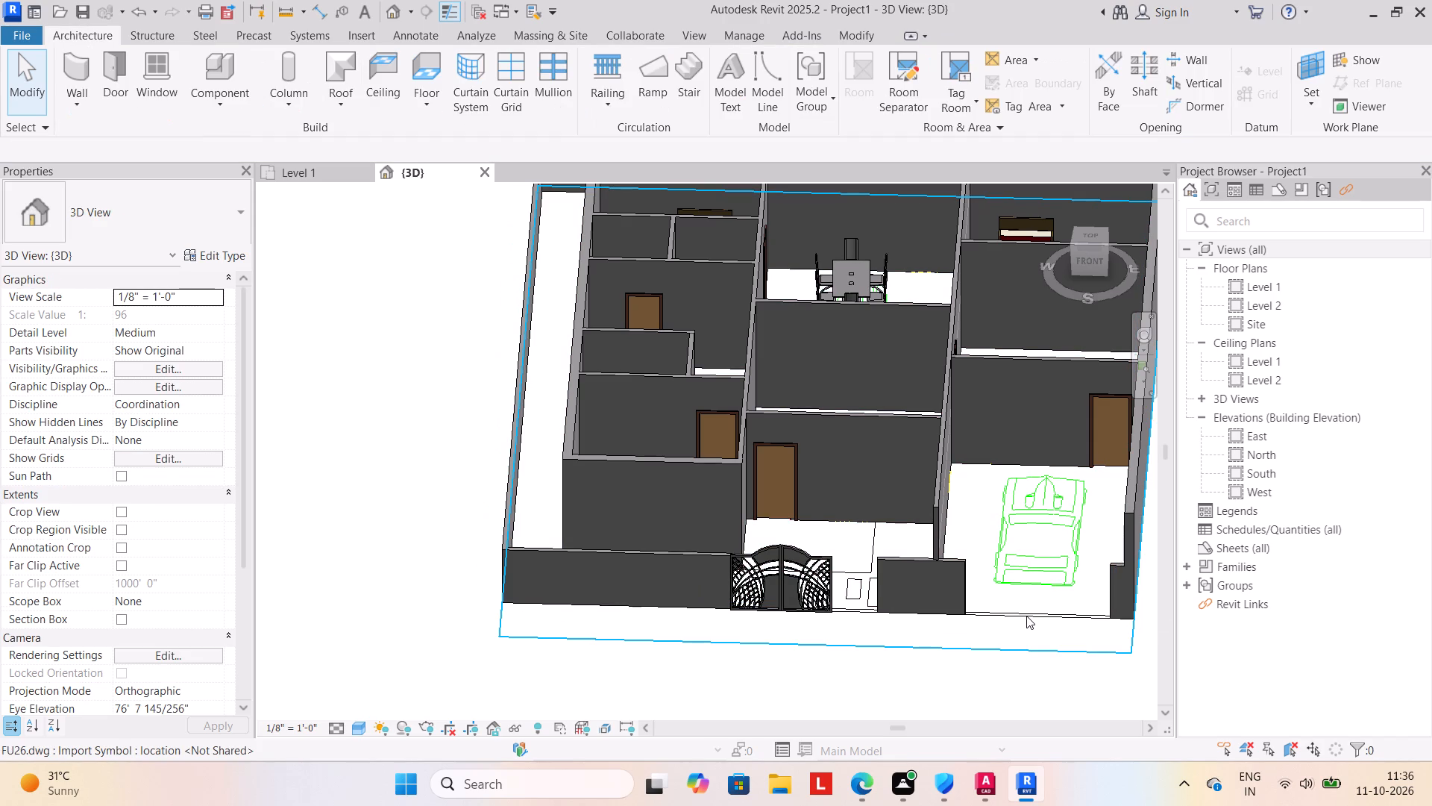
On Level 1, create a rectangular Generic - 12" floor between opposite outer corners of the boundary walls, about 3000 SF.
left_click(300, 169)
scroll(436, 316, "down", 4)
middle_click_drag(488, 341, 577, 449)
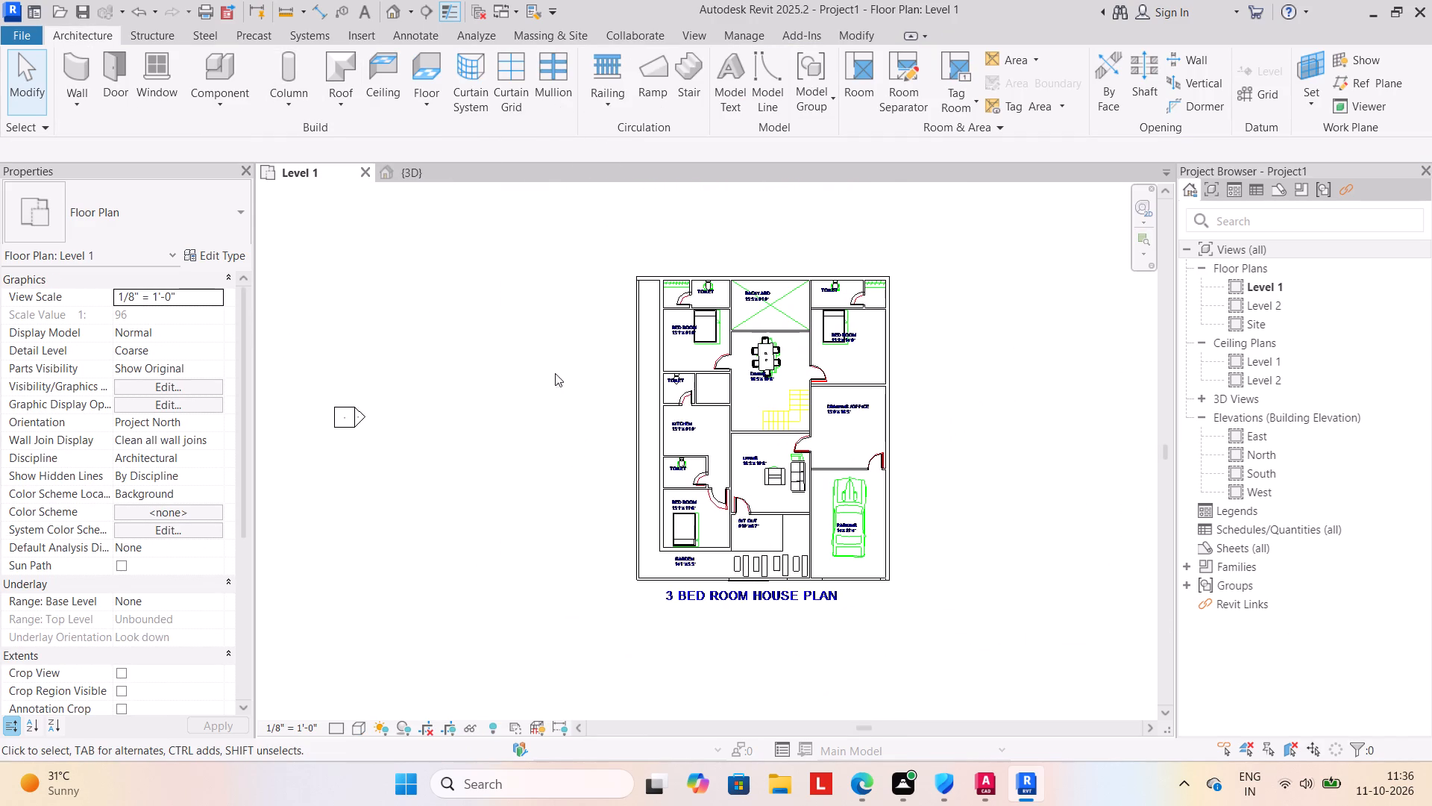
left_click(415, 104)
left_click(432, 125)
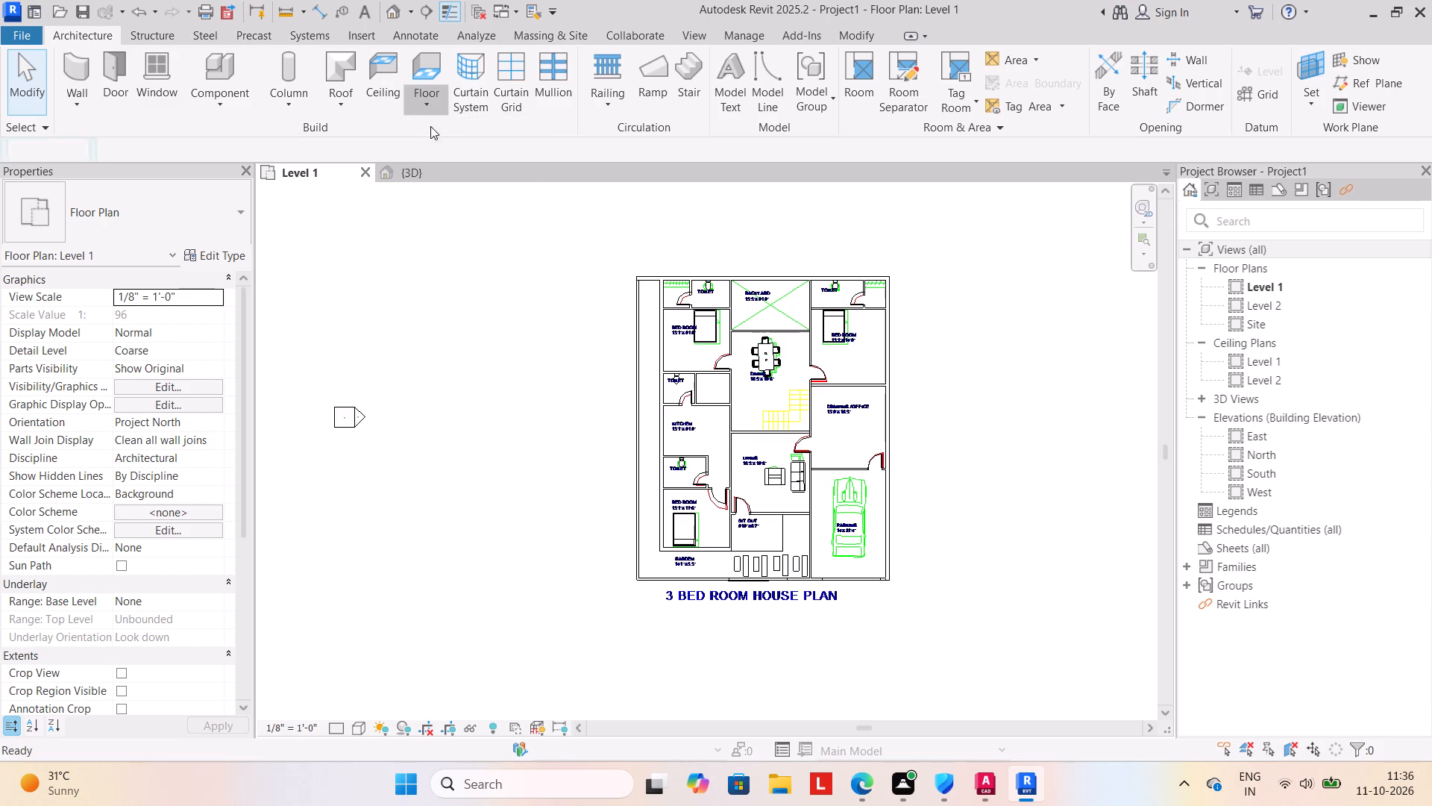
left_click(222, 251)
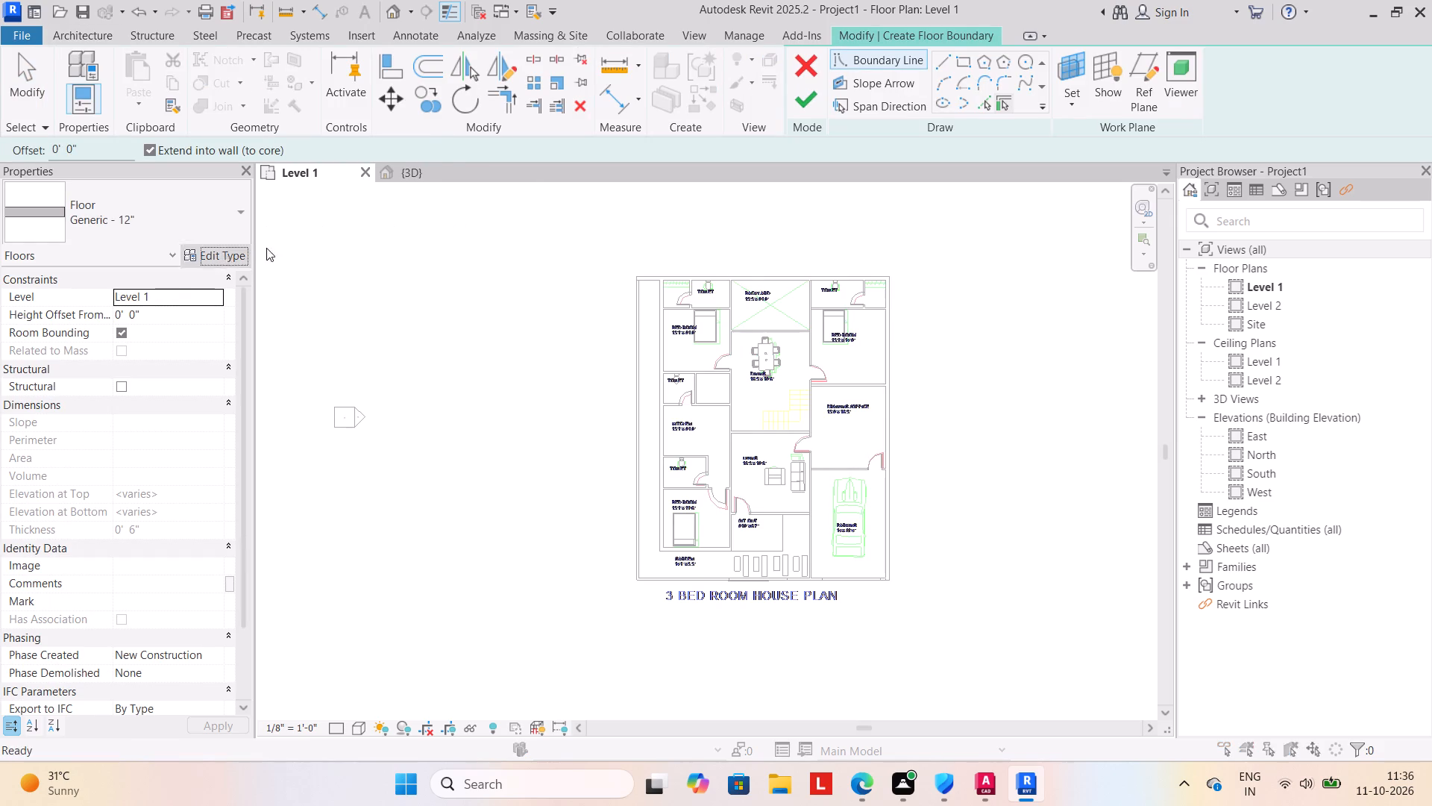
left_click(1412, 184)
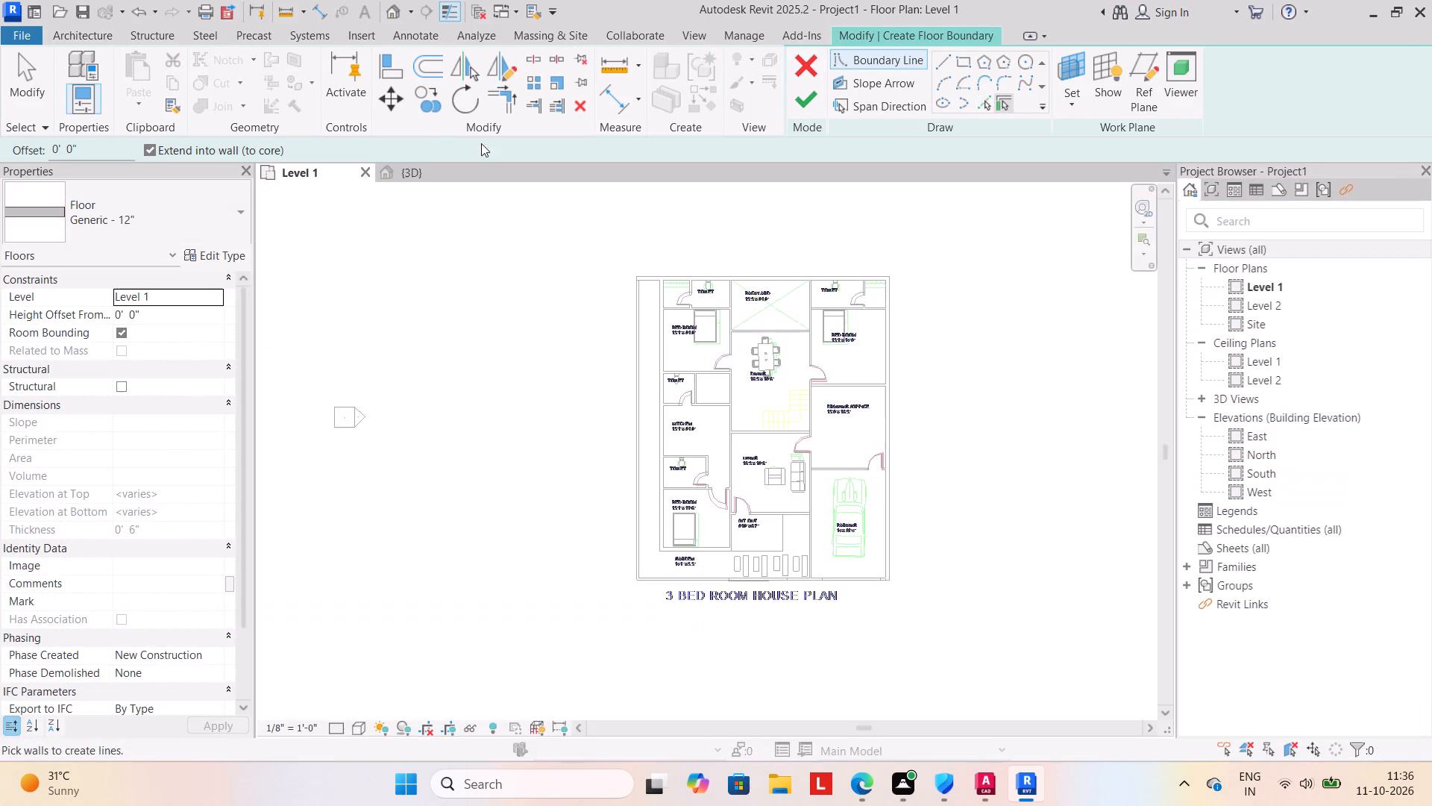
left_click(965, 62)
scroll(636, 263, "up", 10)
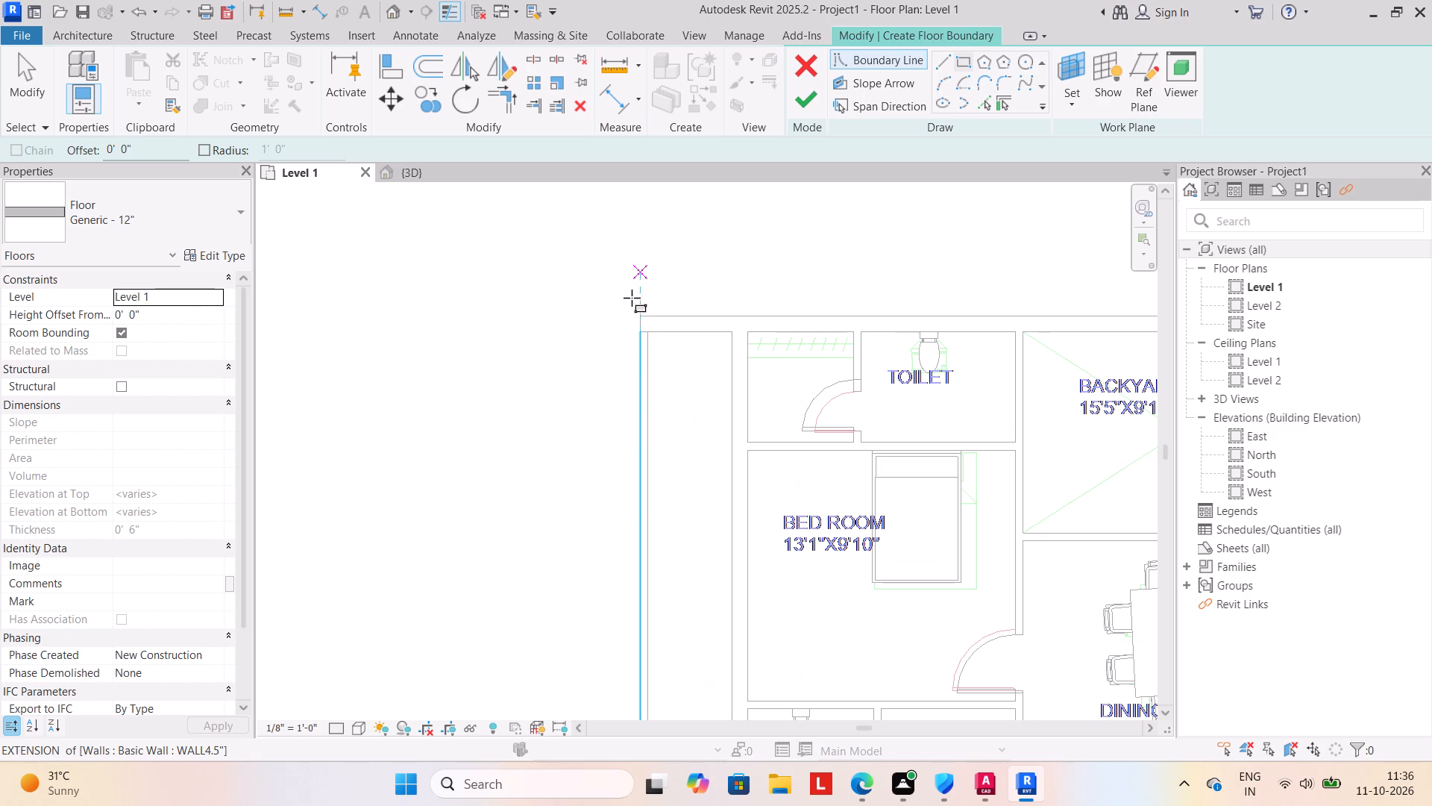
left_click(638, 316)
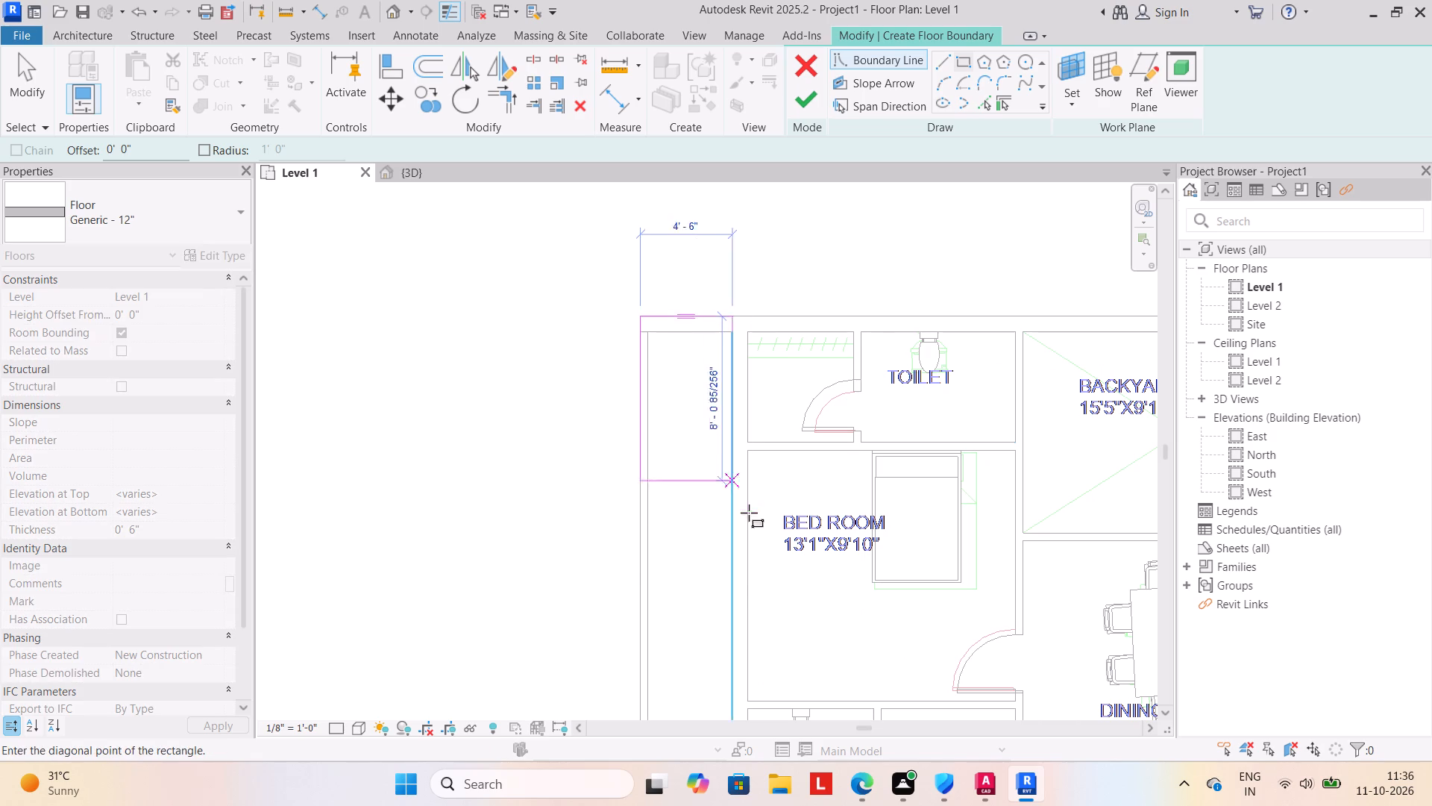
scroll(785, 574, "down", 8)
middle_click_drag(814, 600, 661, 296)
scroll(699, 366, "up", 1)
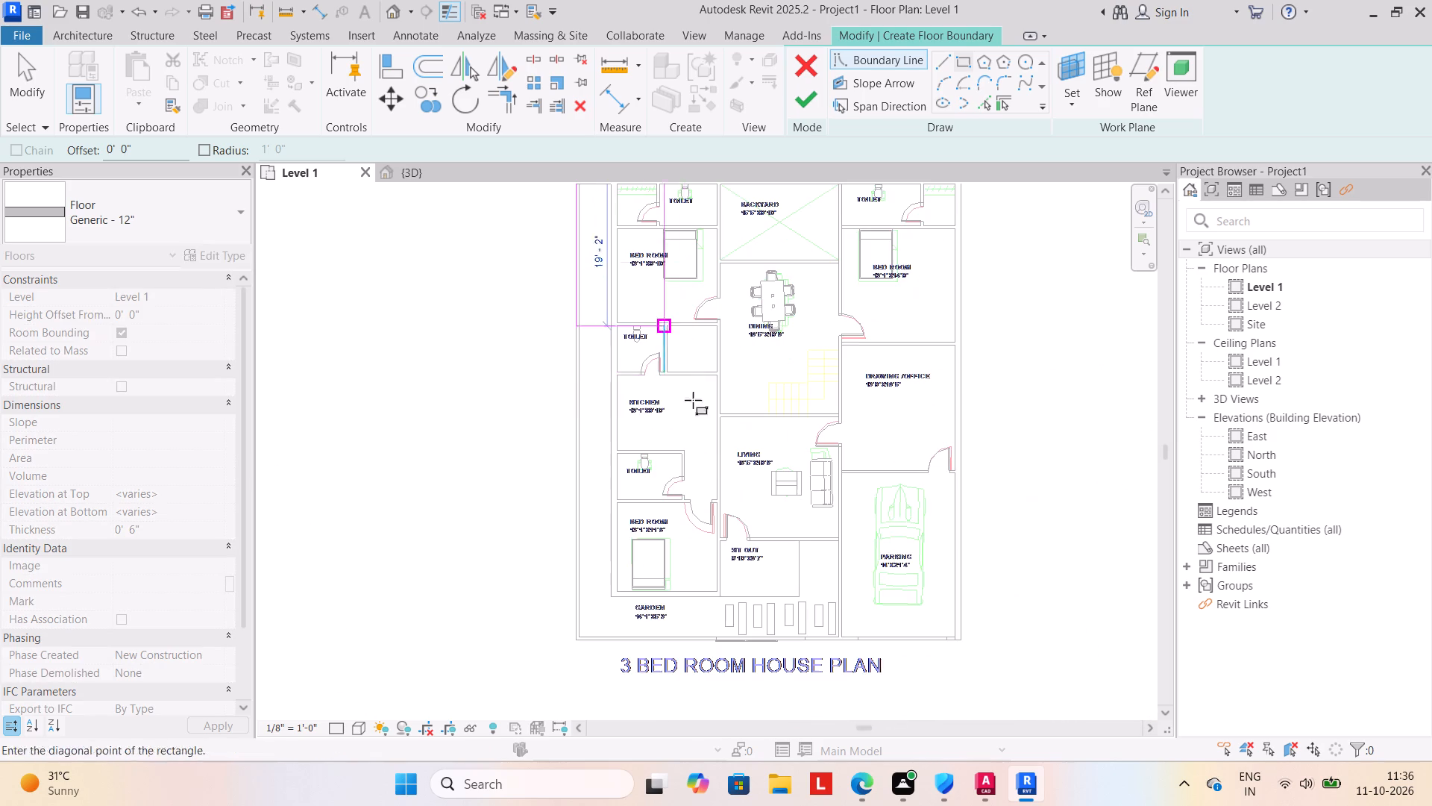
scroll(971, 657, "up", 9)
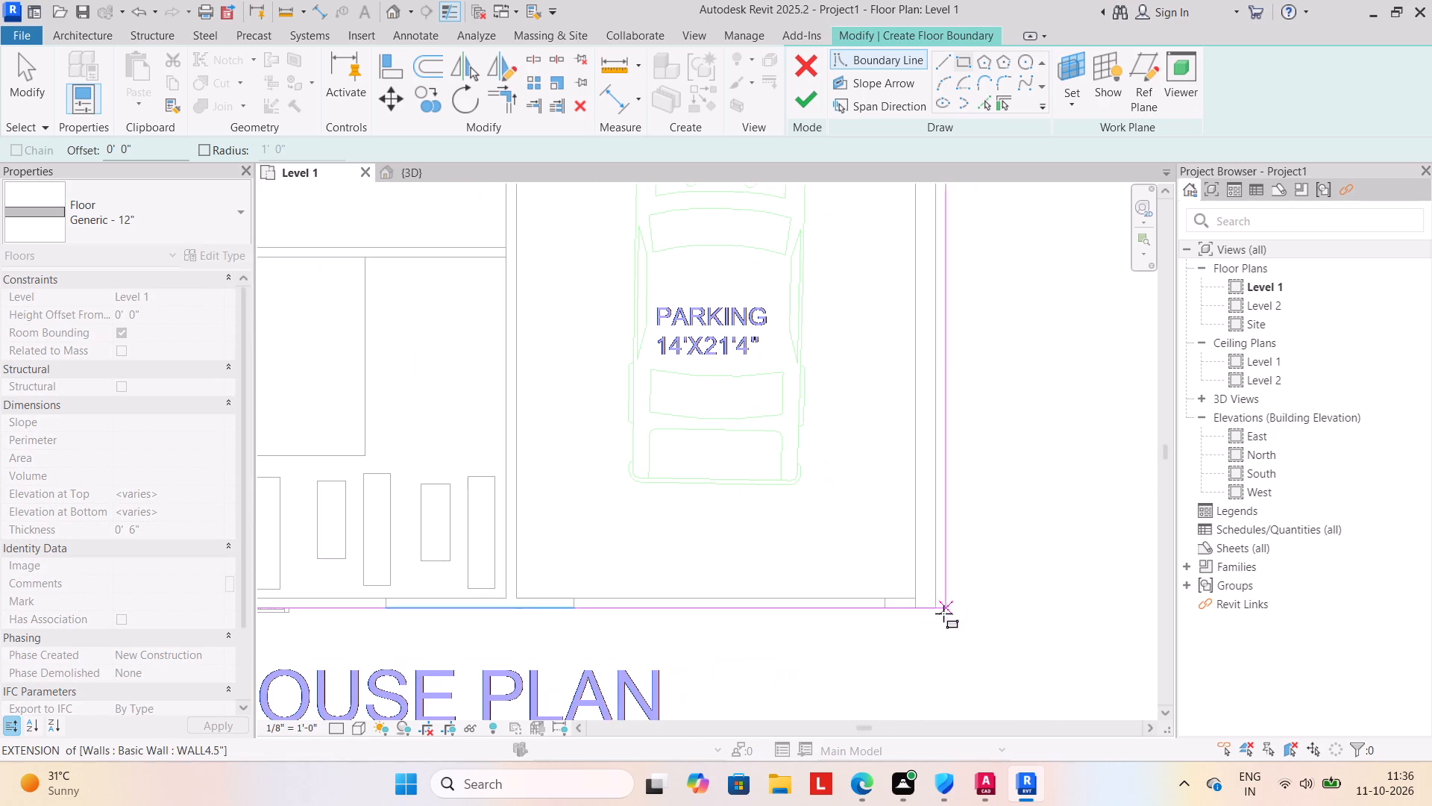
left_click(938, 607)
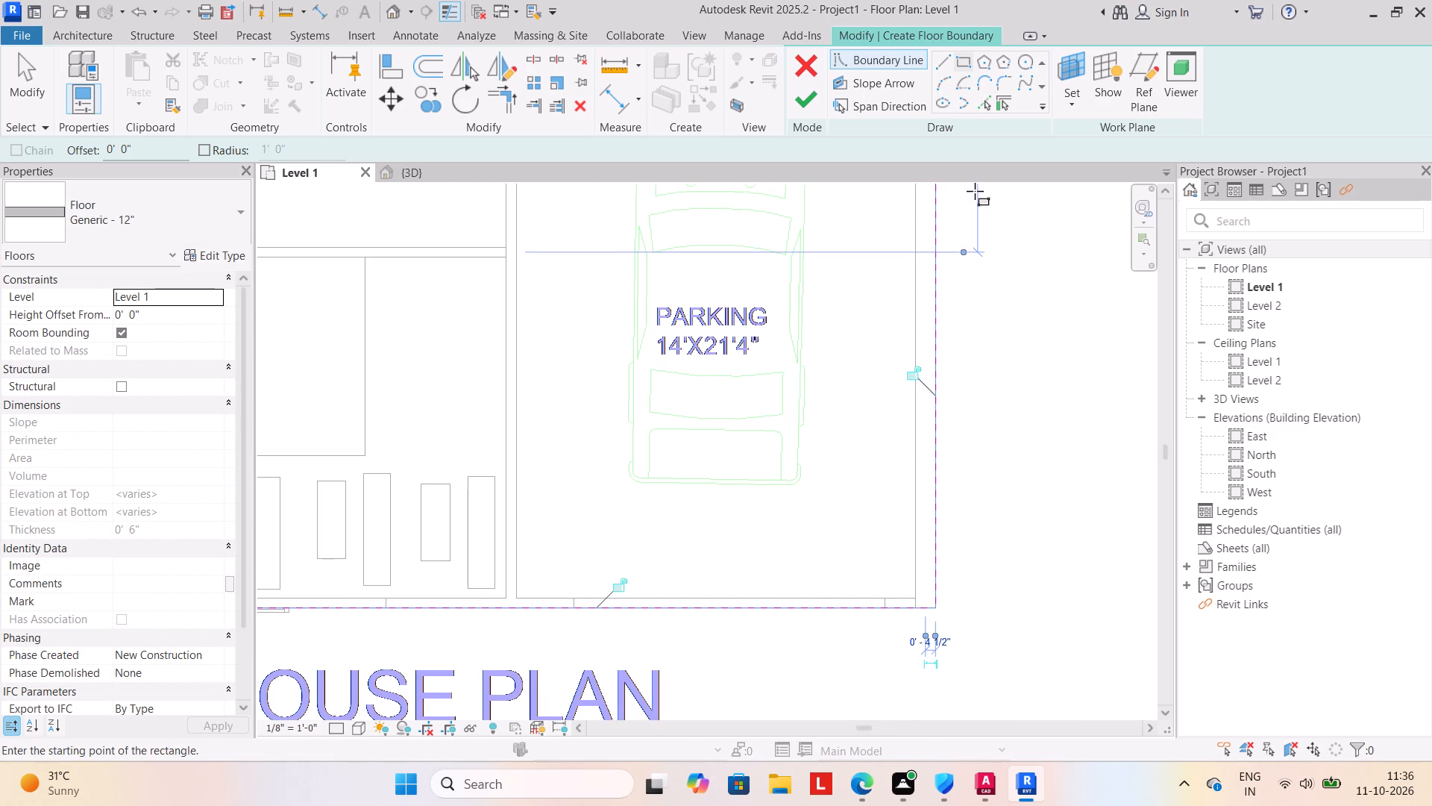
left_click(805, 96)
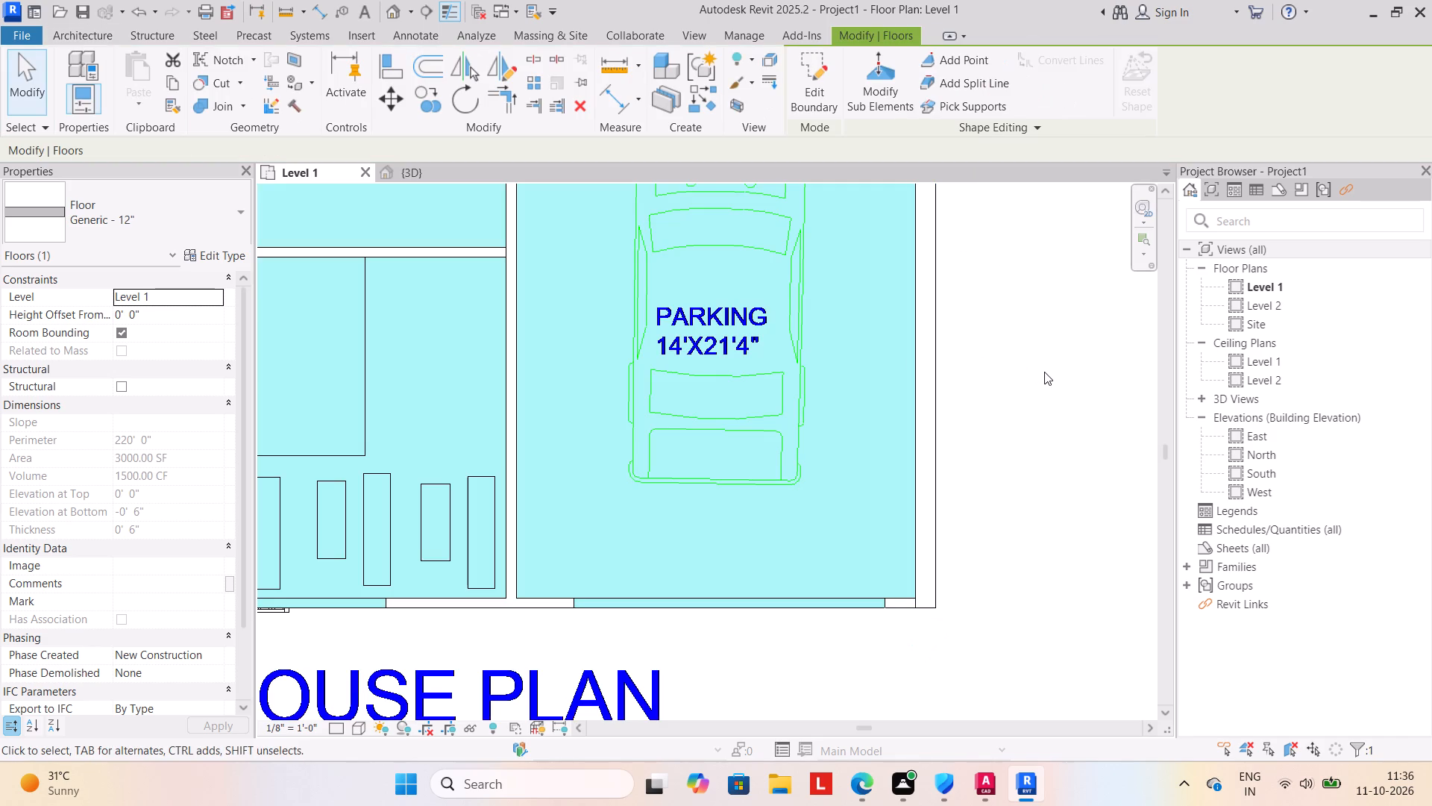
left_click(1044, 372)
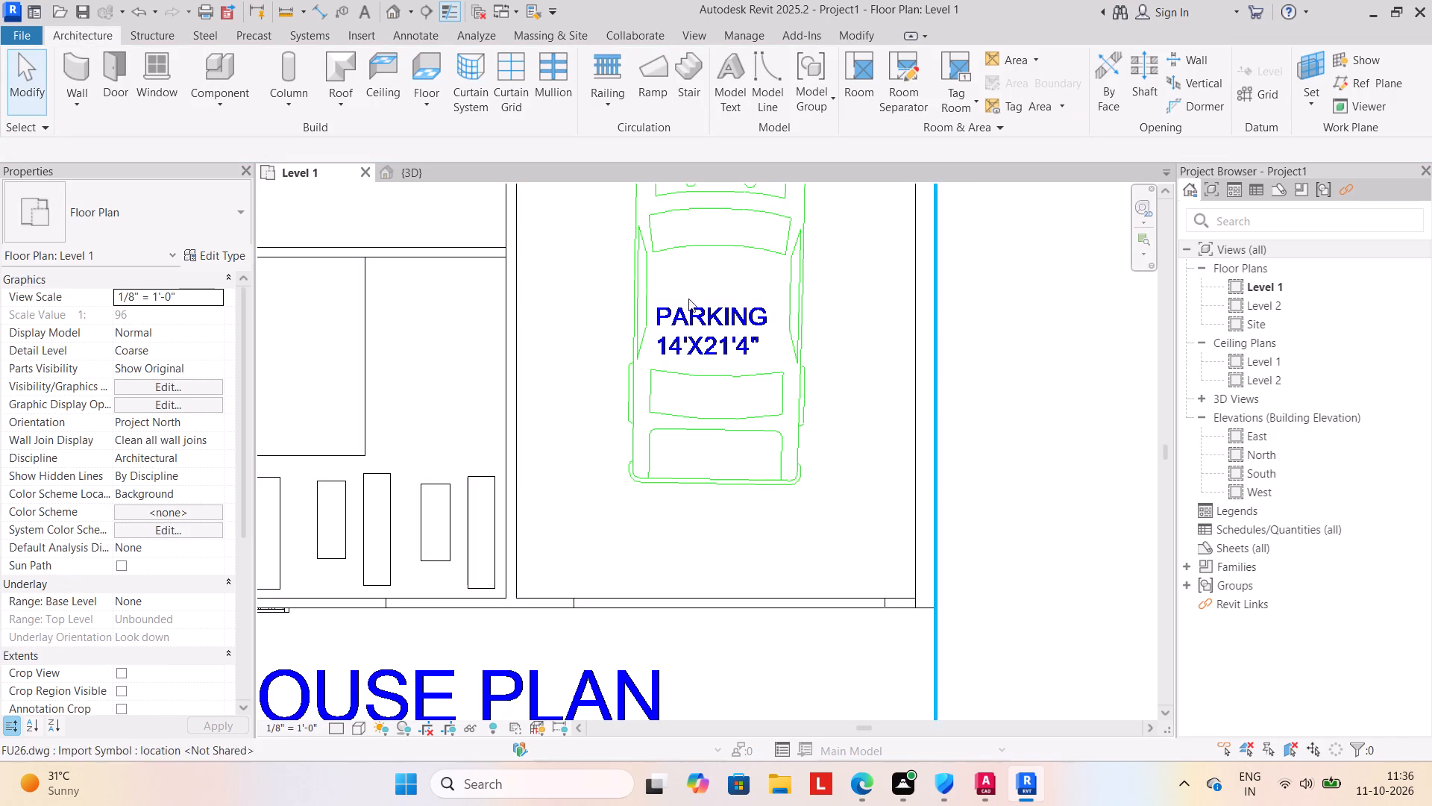
In the 3D view, stretch the short front wall beside the parking opening along the front line to the gate's edge.
left_click(416, 181)
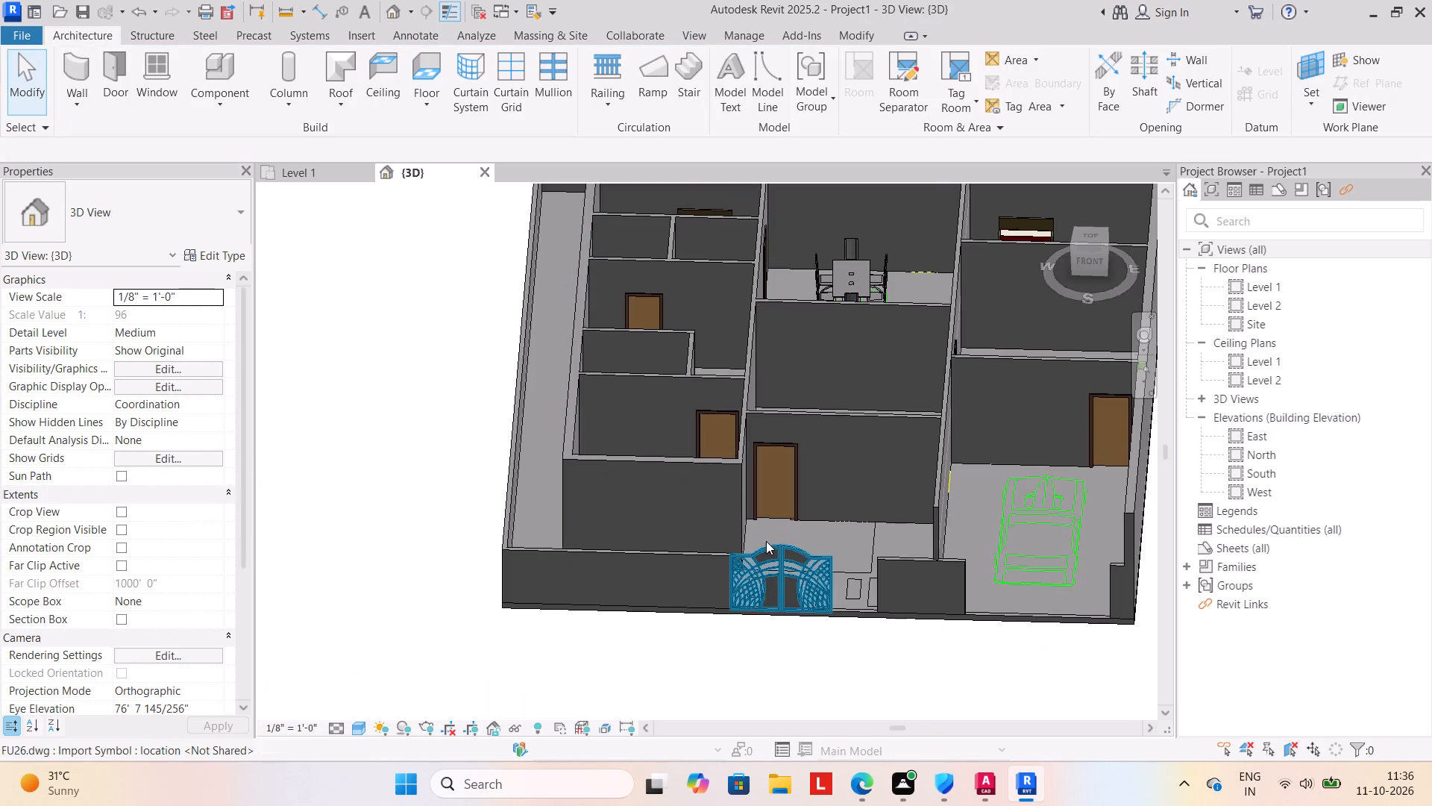
middle_click_drag(759, 546, 726, 481, "shift")
scroll(726, 481, "up", 1, "shift")
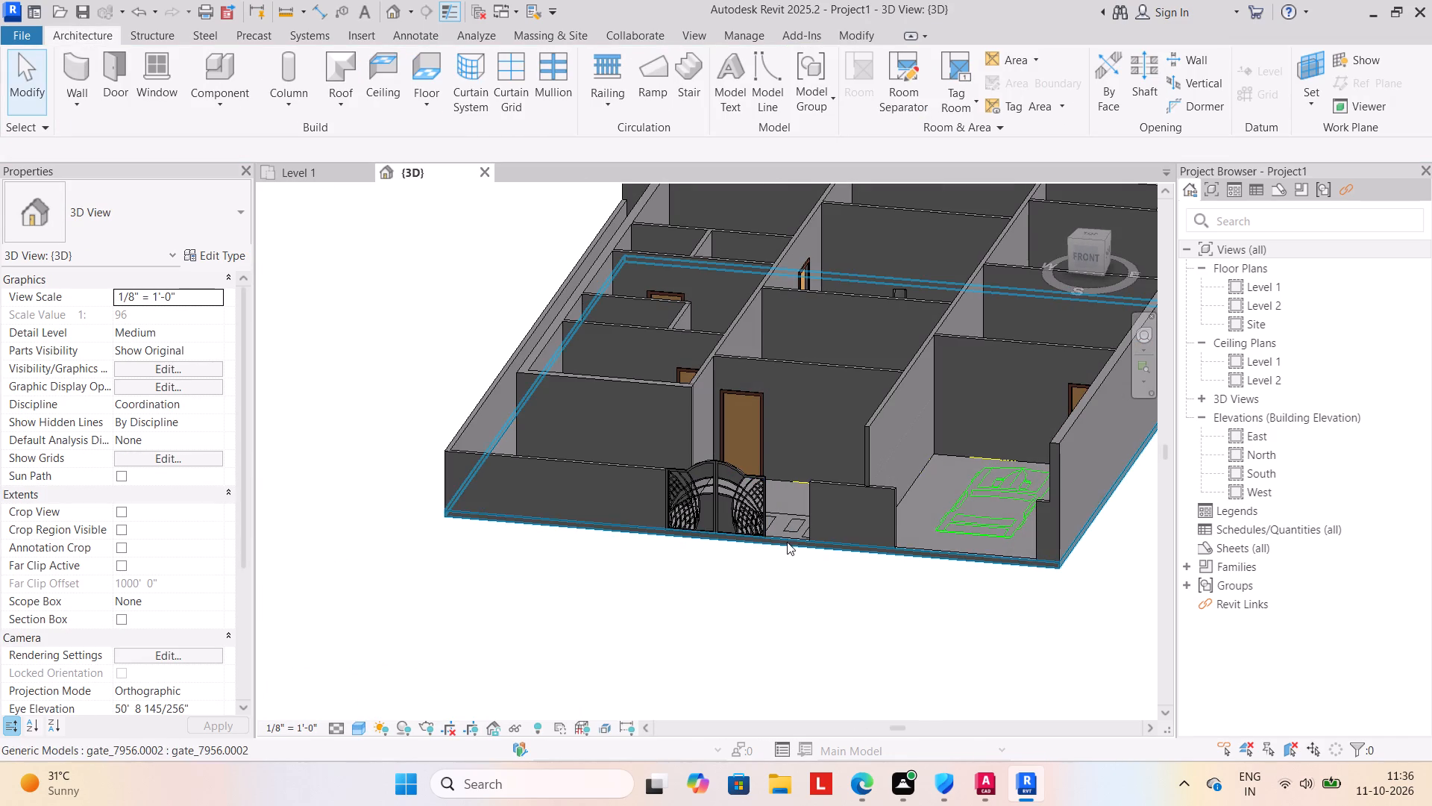
key("Escape")
key("Escape")
middle_click_drag(842, 690, 857, 584)
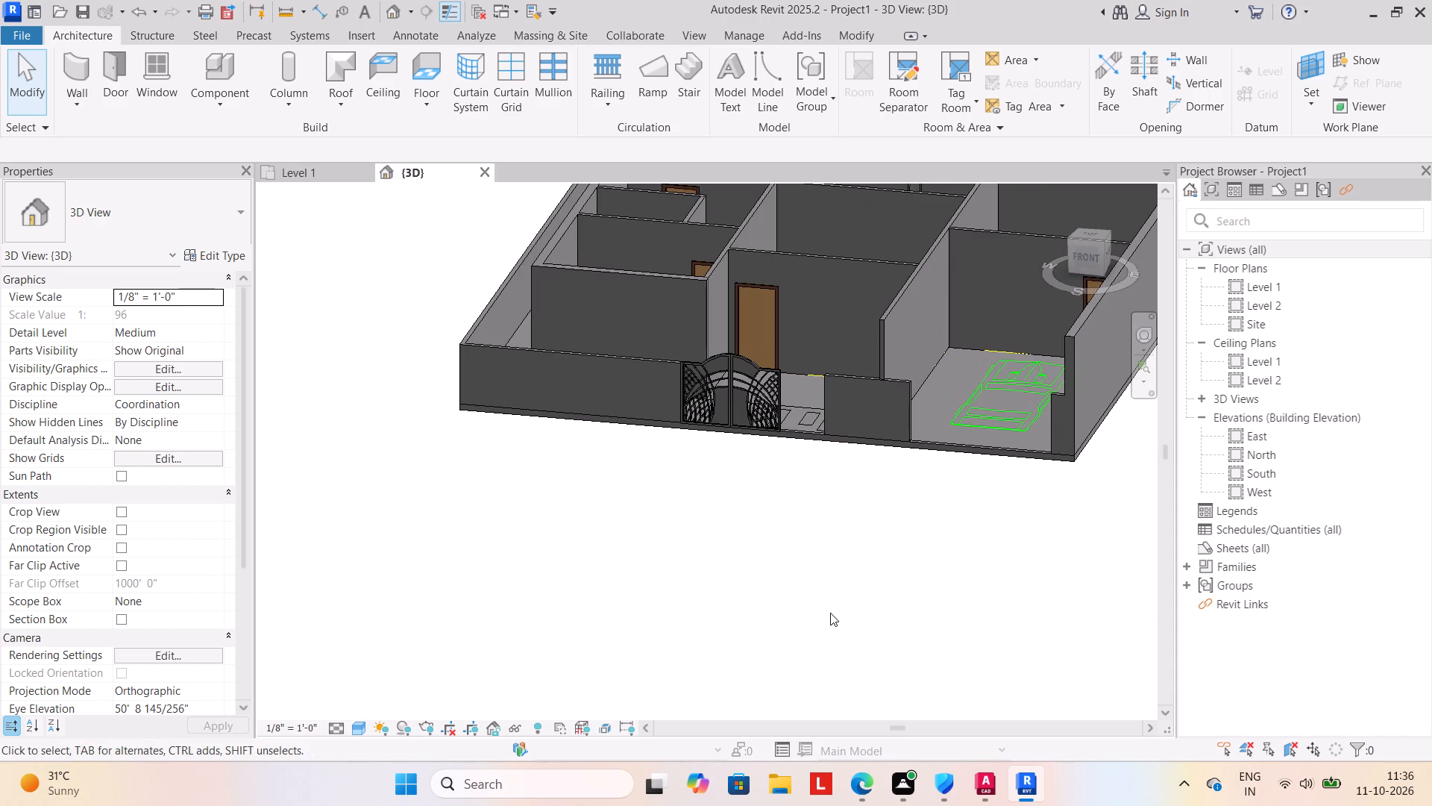
middle_click_drag(822, 619, 877, 593, "shift")
scroll(945, 353, "up", 2)
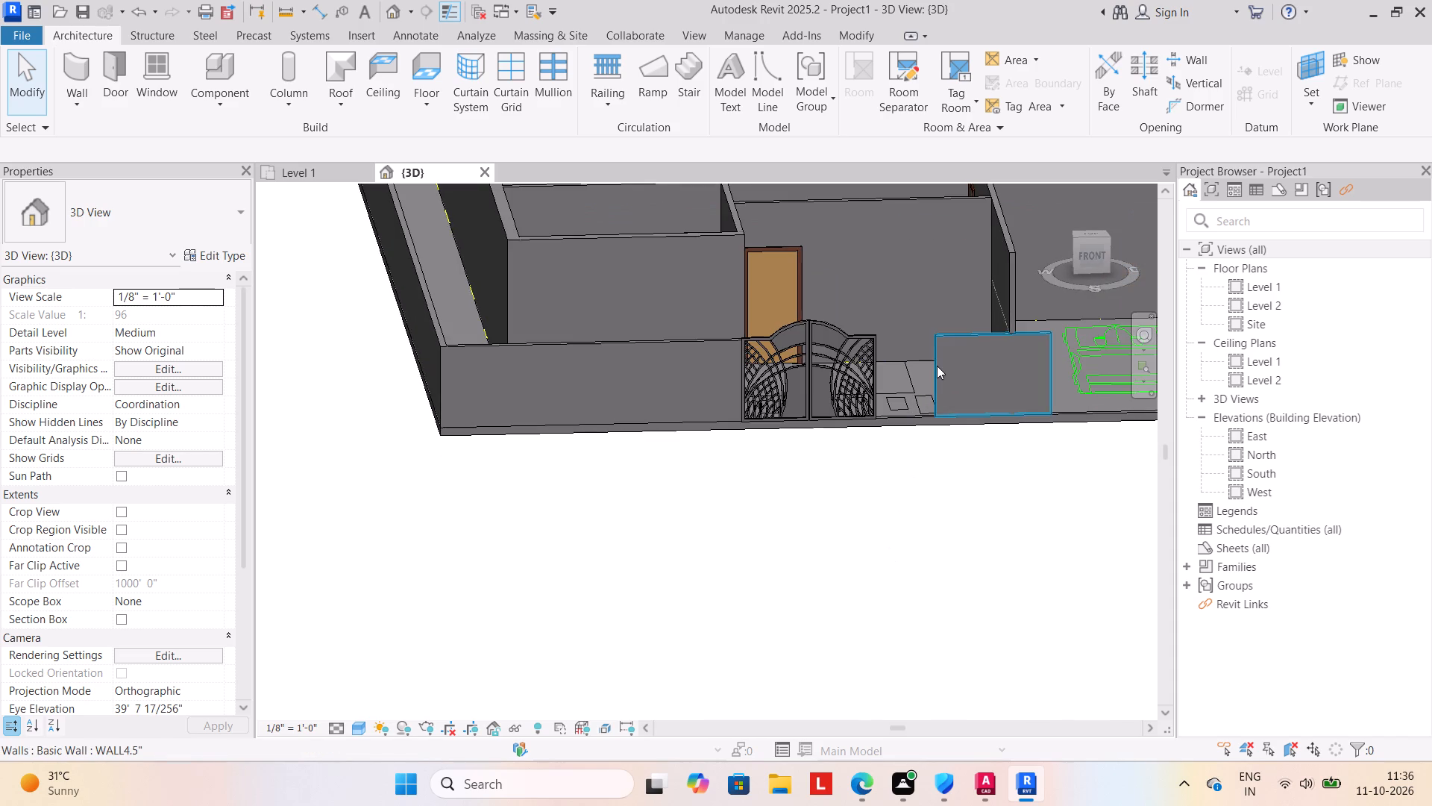
left_click(937, 366)
scroll(917, 407, "up", 8)
scroll(963, 462, "up", 8)
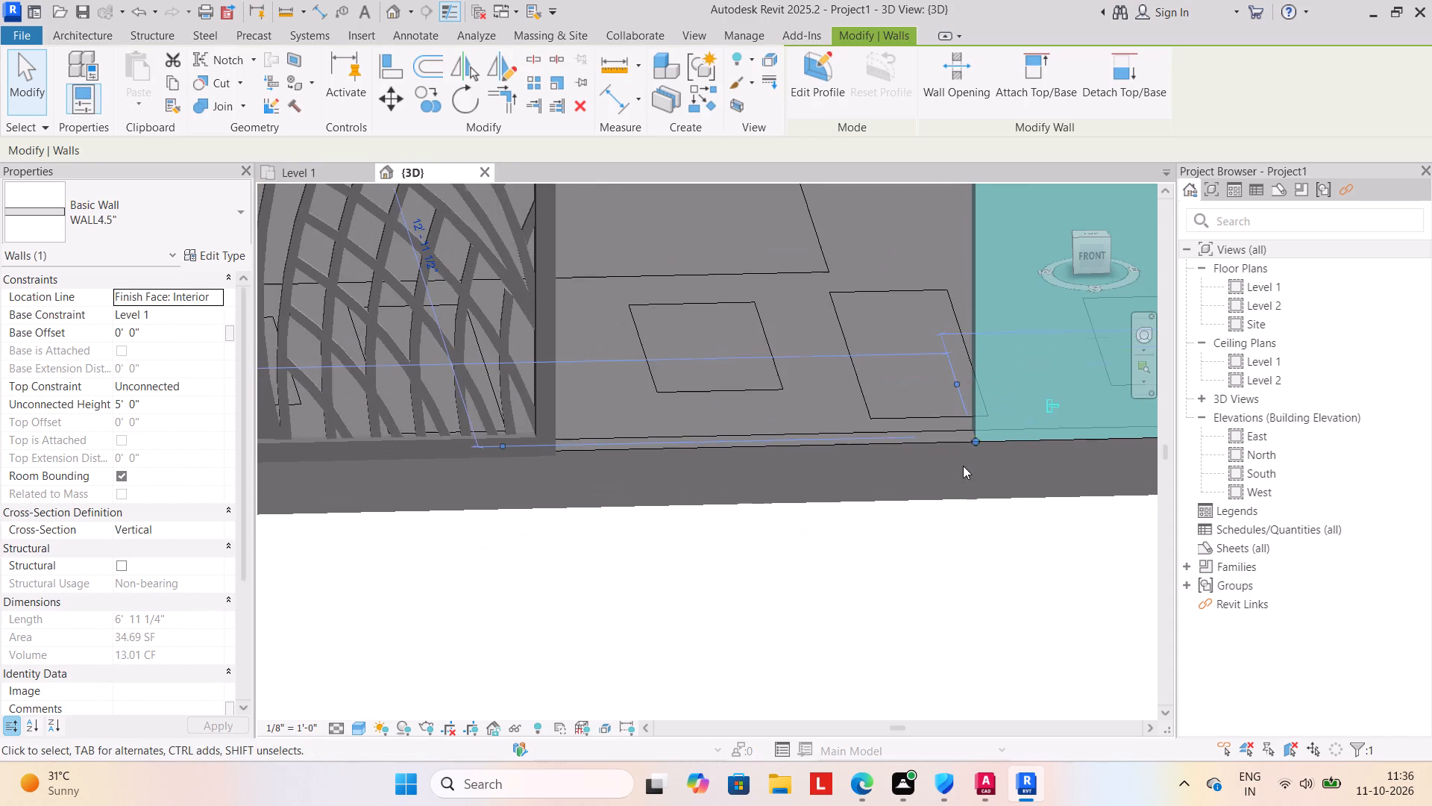
left_click_drag(980, 435, 730, 438)
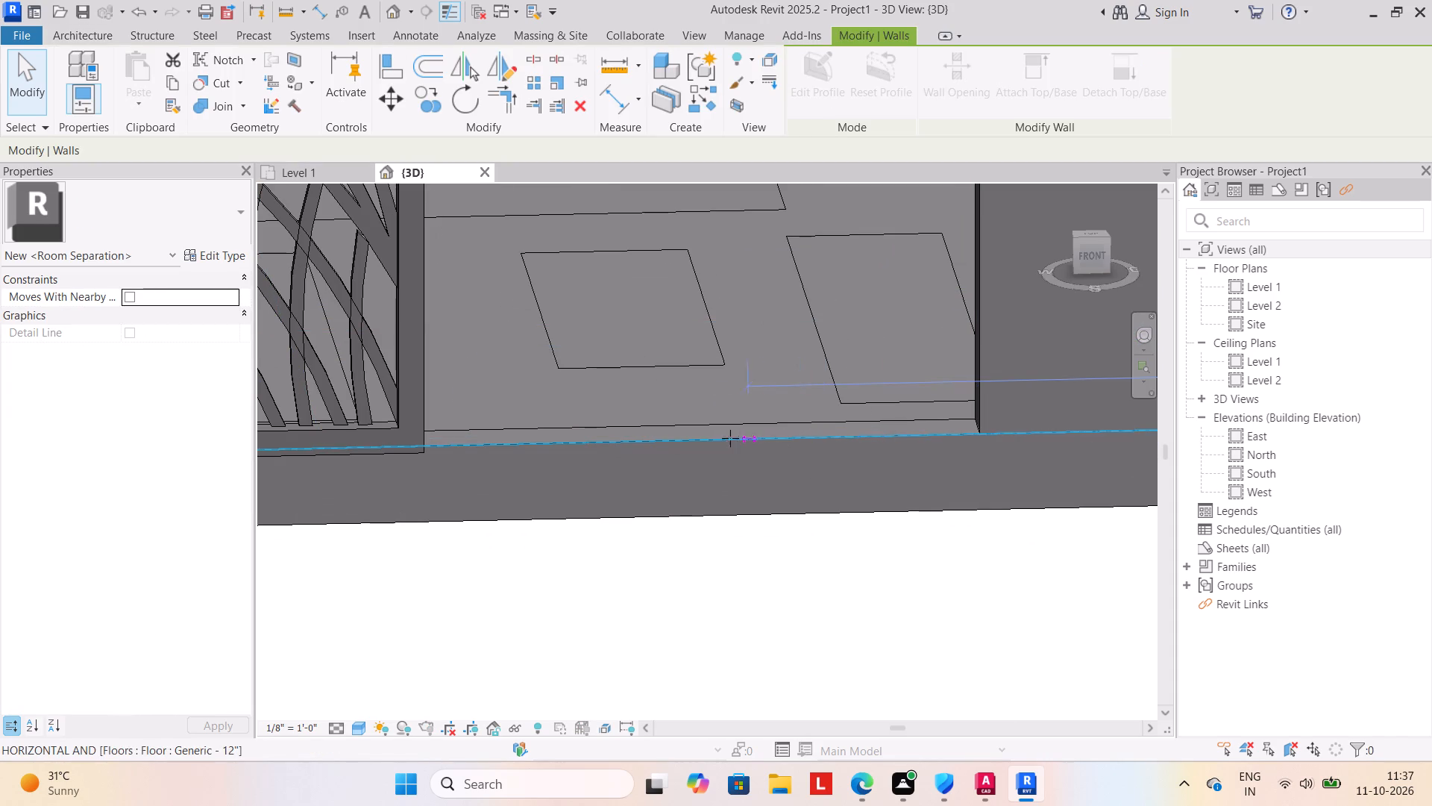
left_click_drag(730, 438, 425, 448)
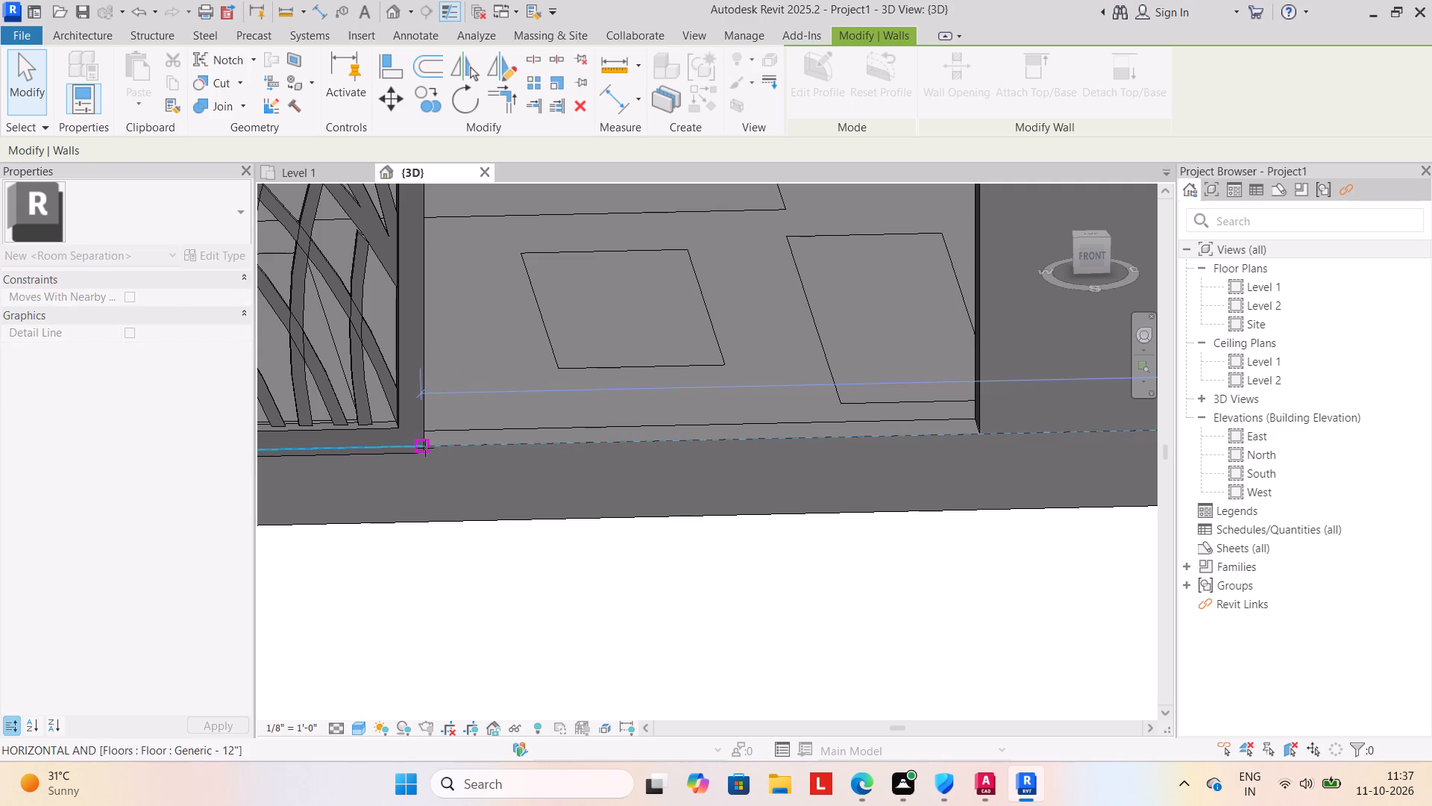
left_click_drag(425, 448, 424, 448)
left_click(703, 646)
scroll(707, 637, "down", 2)
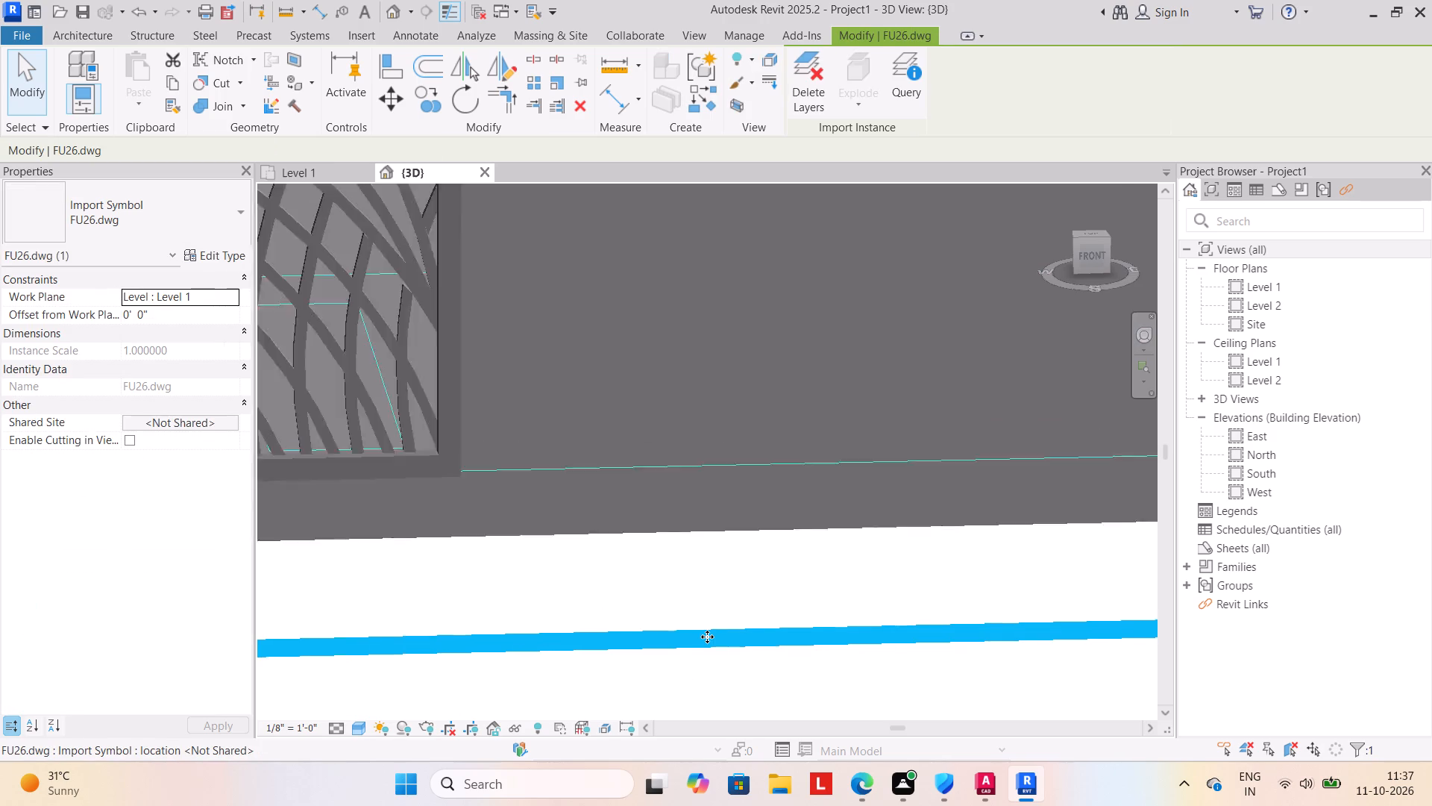
Inspect the front of the house in 3D, checking the front walls, gate, floor slab edge and parking opening.
scroll(707, 637, "down", 12)
scroll(768, 678, "down", 3)
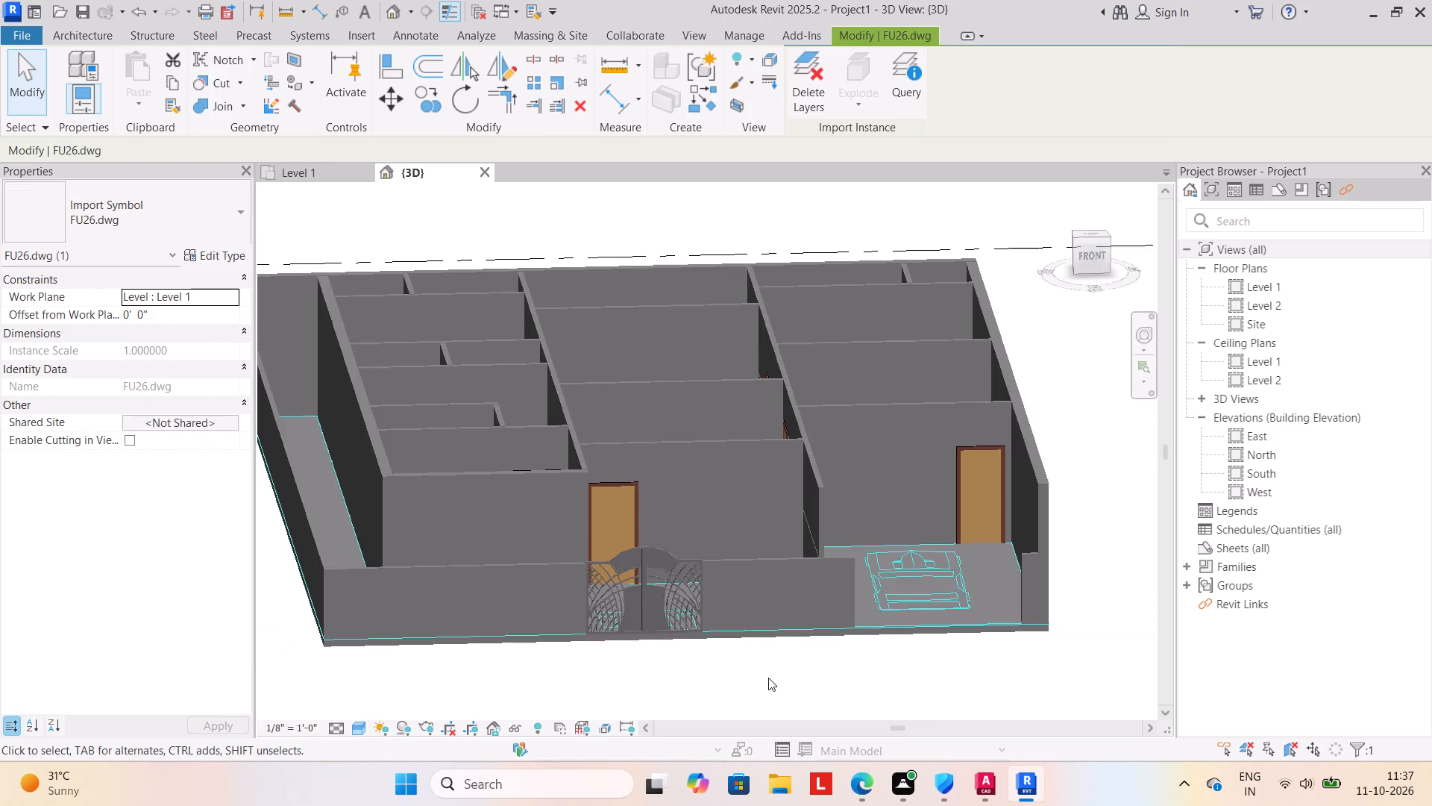
middle_click_drag(768, 678, 718, 566)
middle_click_drag(794, 677, 792, 633, "shift")
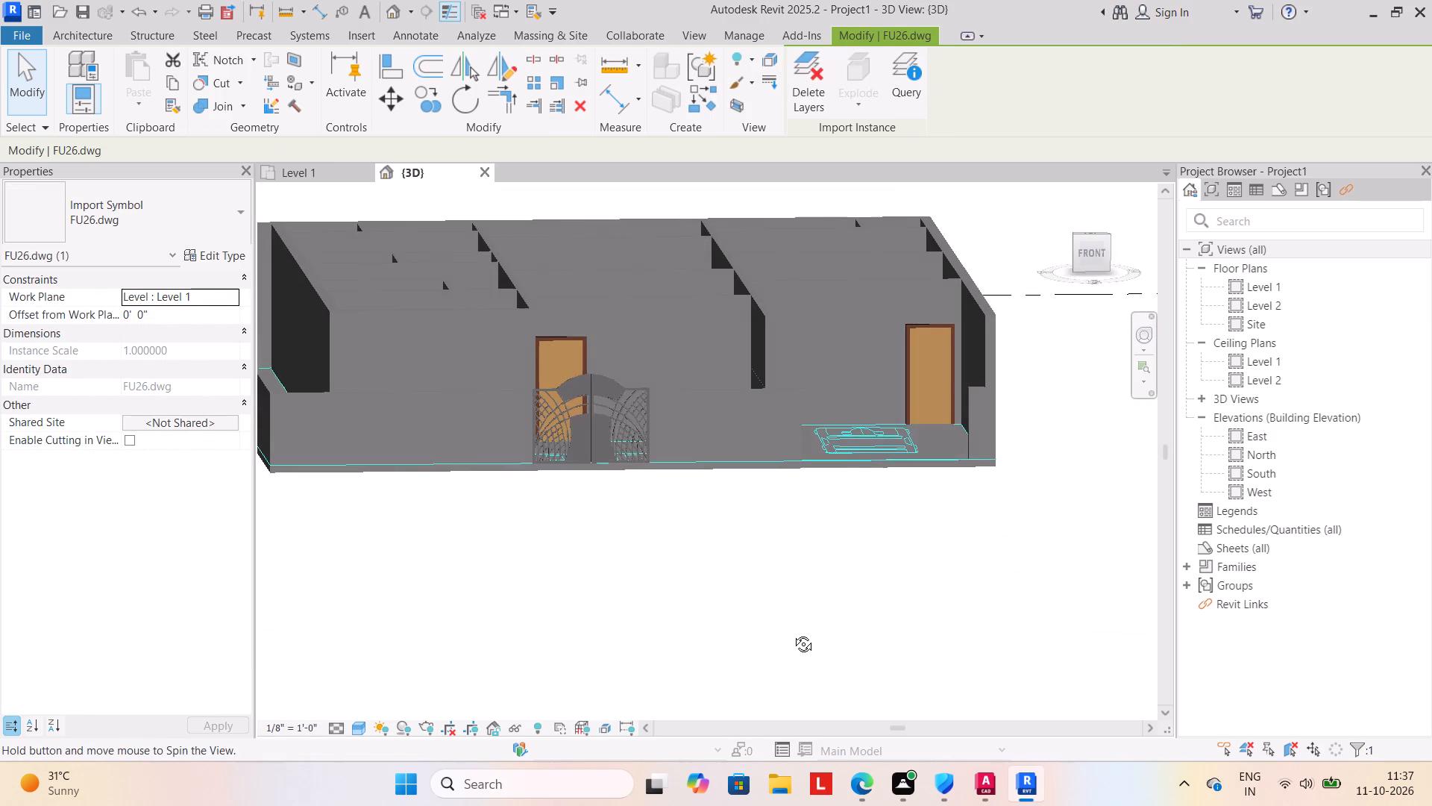
middle_click_drag(792, 633, 788, 640, "shift")
middle_click_drag(791, 637, 774, 678, "shift")
middle_click_drag(780, 668, 797, 639, "shift")
scroll(798, 635, "up", 1, "shift")
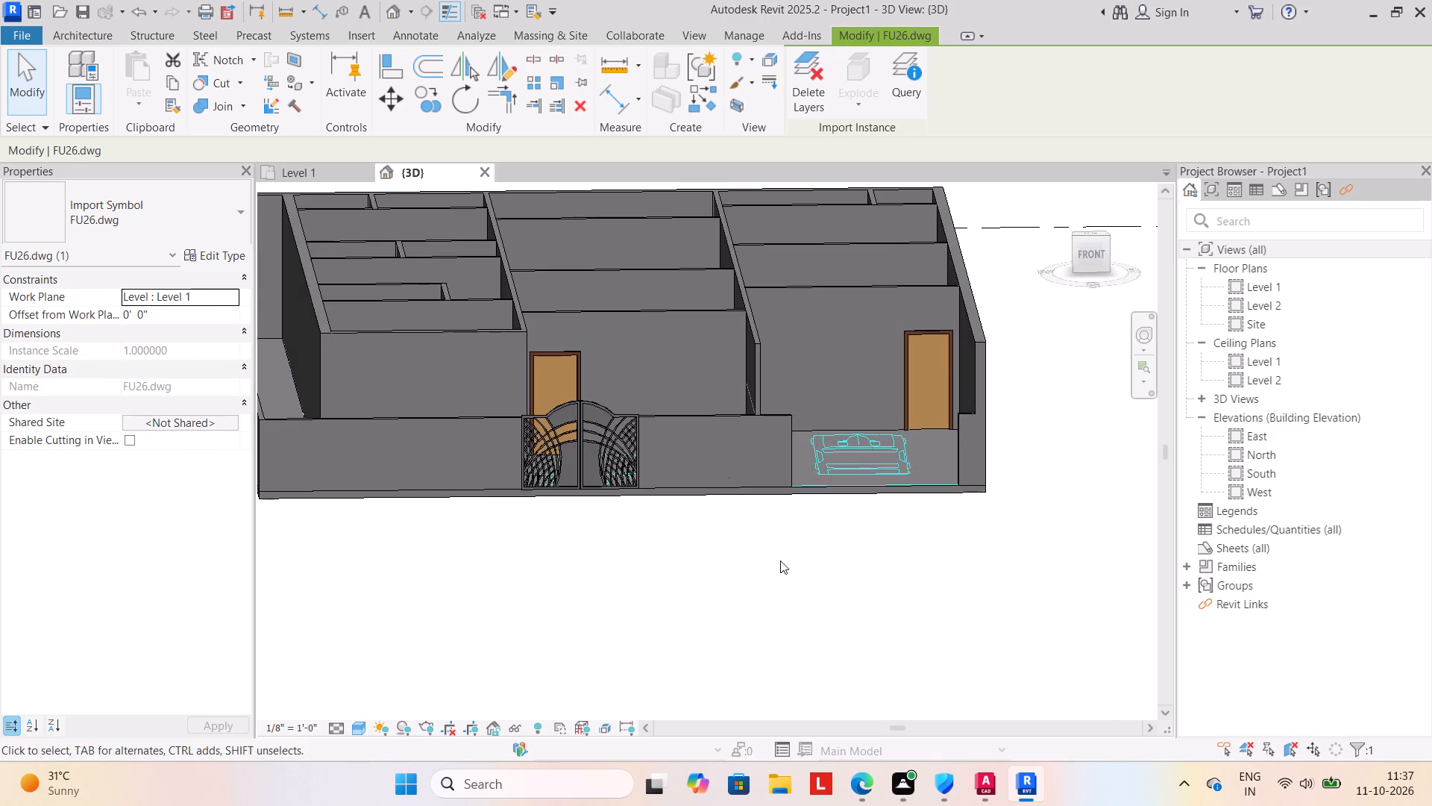
middle_click_drag(657, 385, 694, 356)
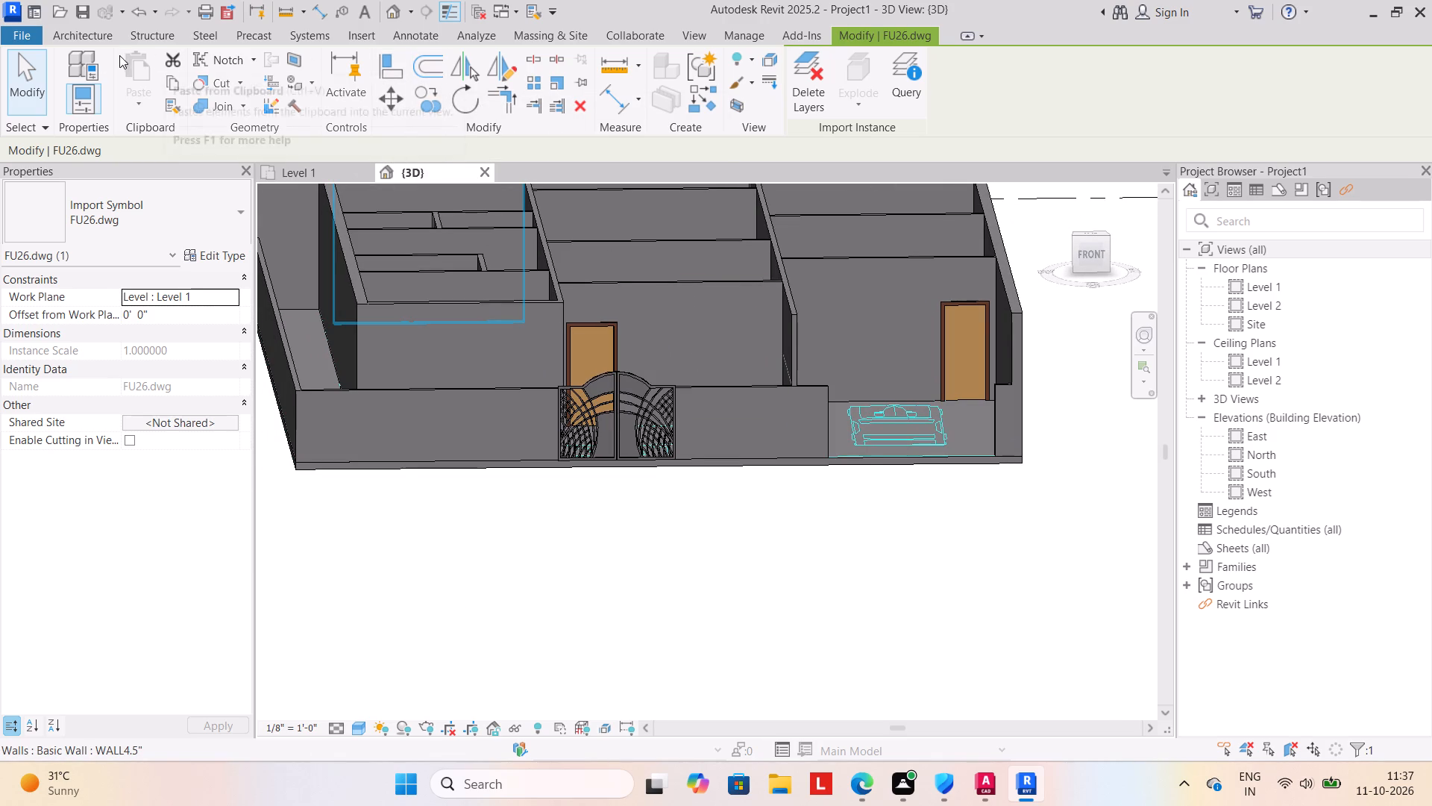
Load the 2012_Porsche_911_Carrera_S car family from the cars folder as a component for placement.
left_click(87, 38)
left_click(223, 103)
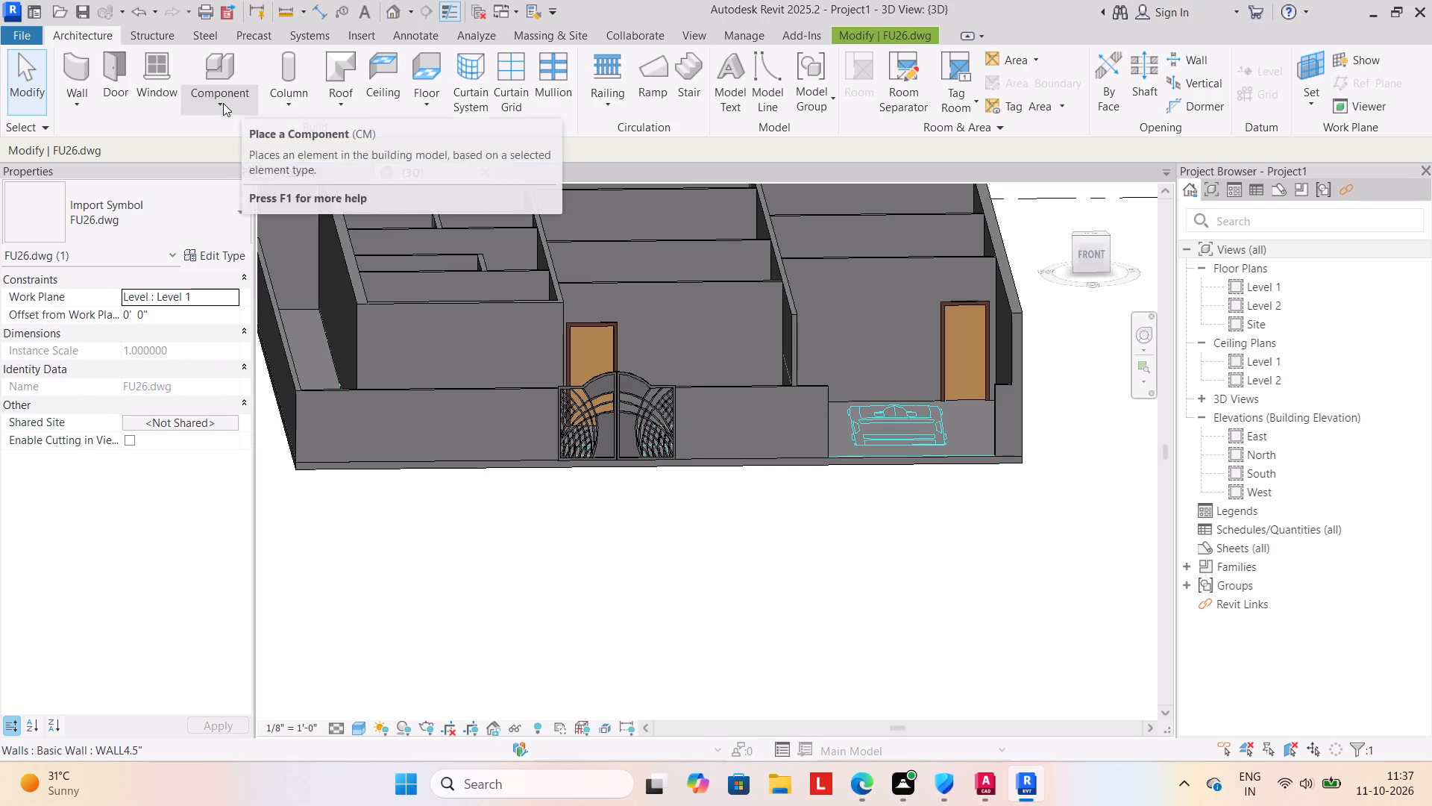
left_click(261, 137)
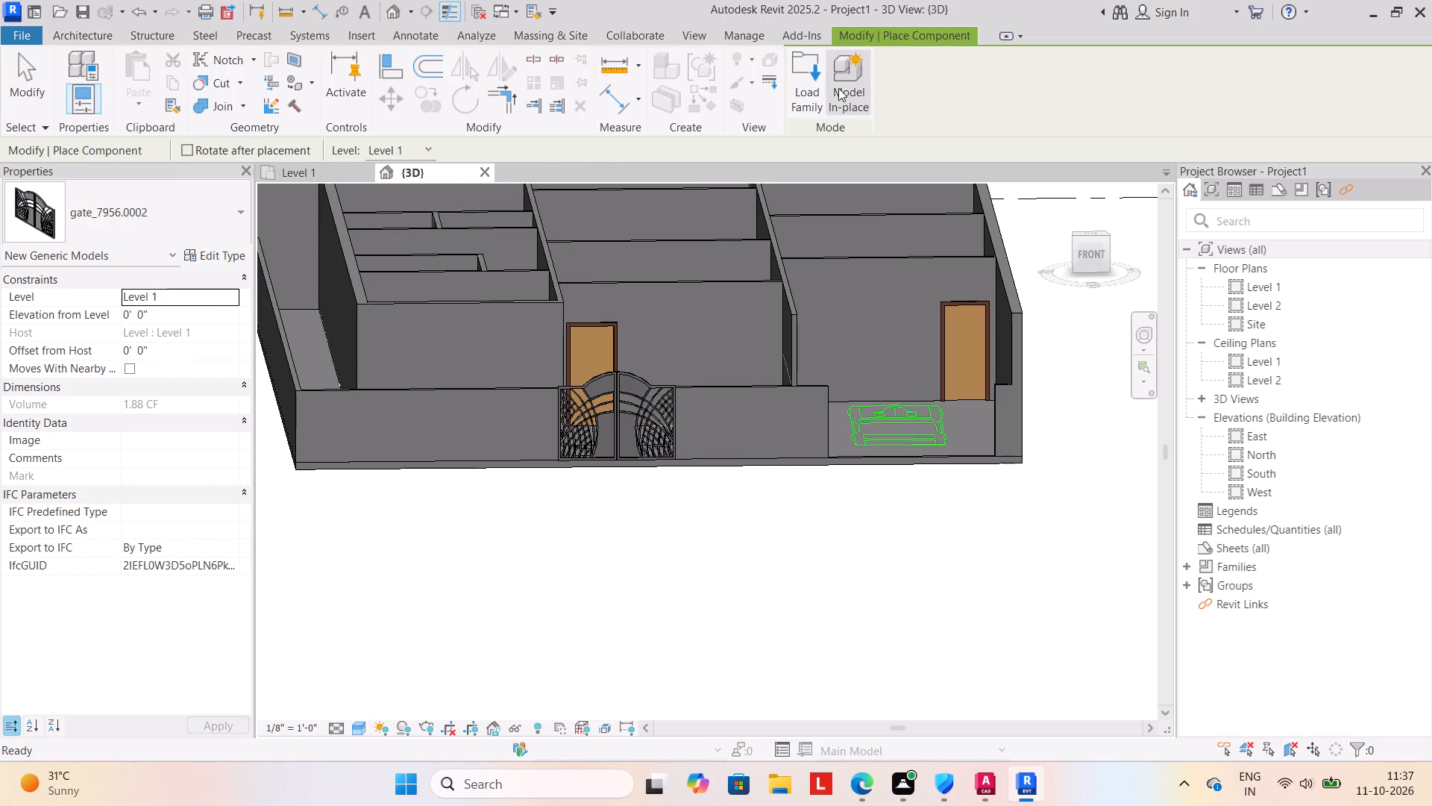
left_click(795, 87)
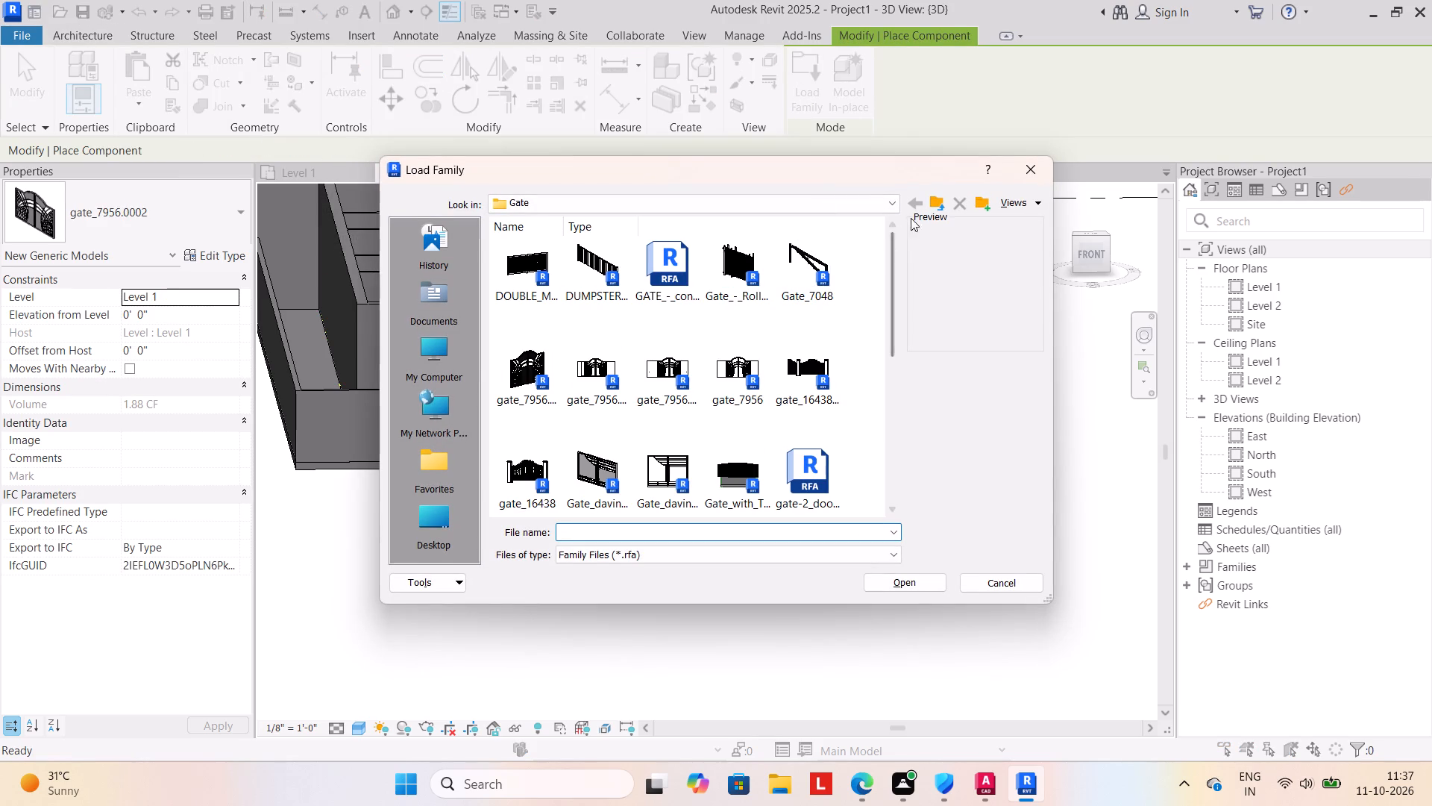
left_click(932, 204)
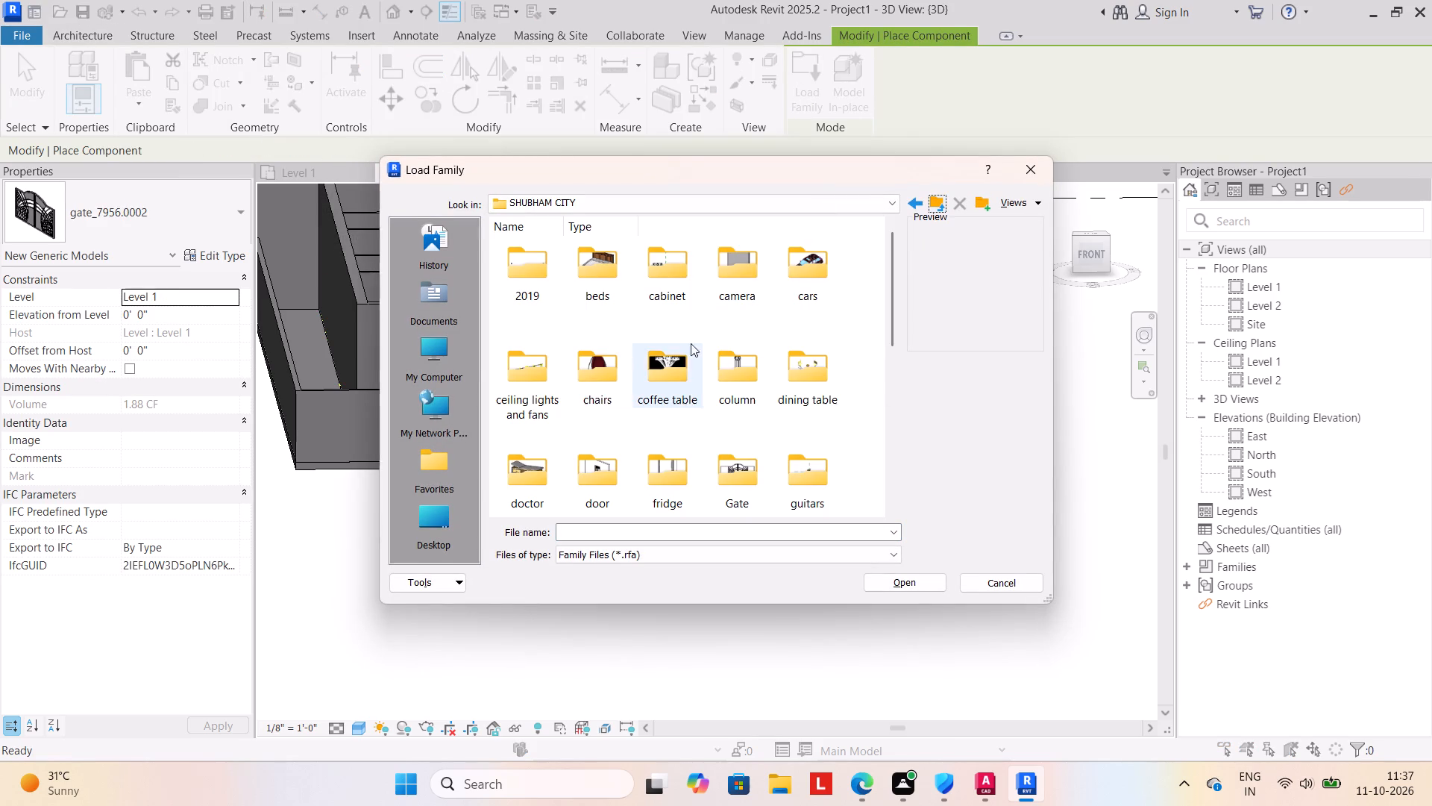
double_click(803, 263)
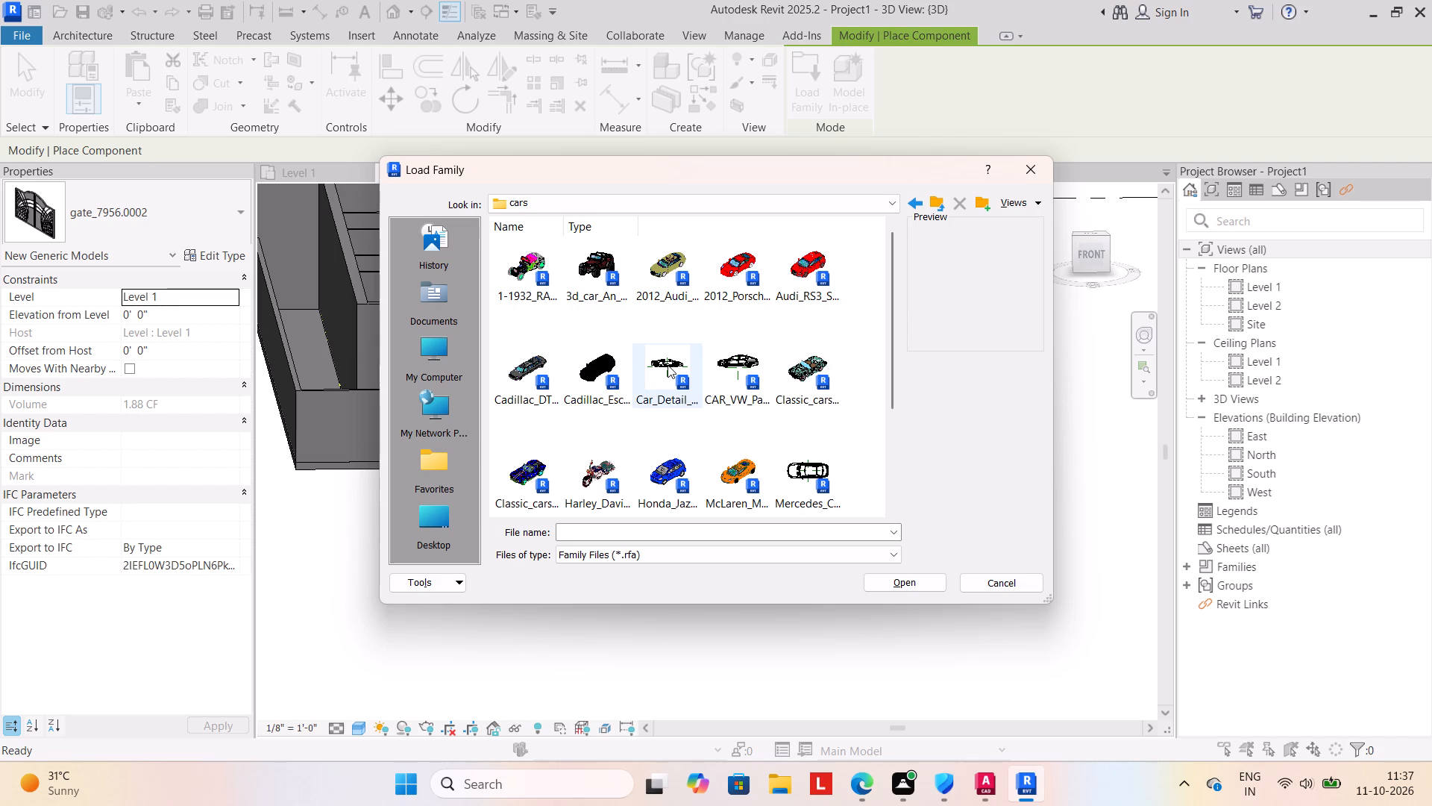
left_click(729, 269)
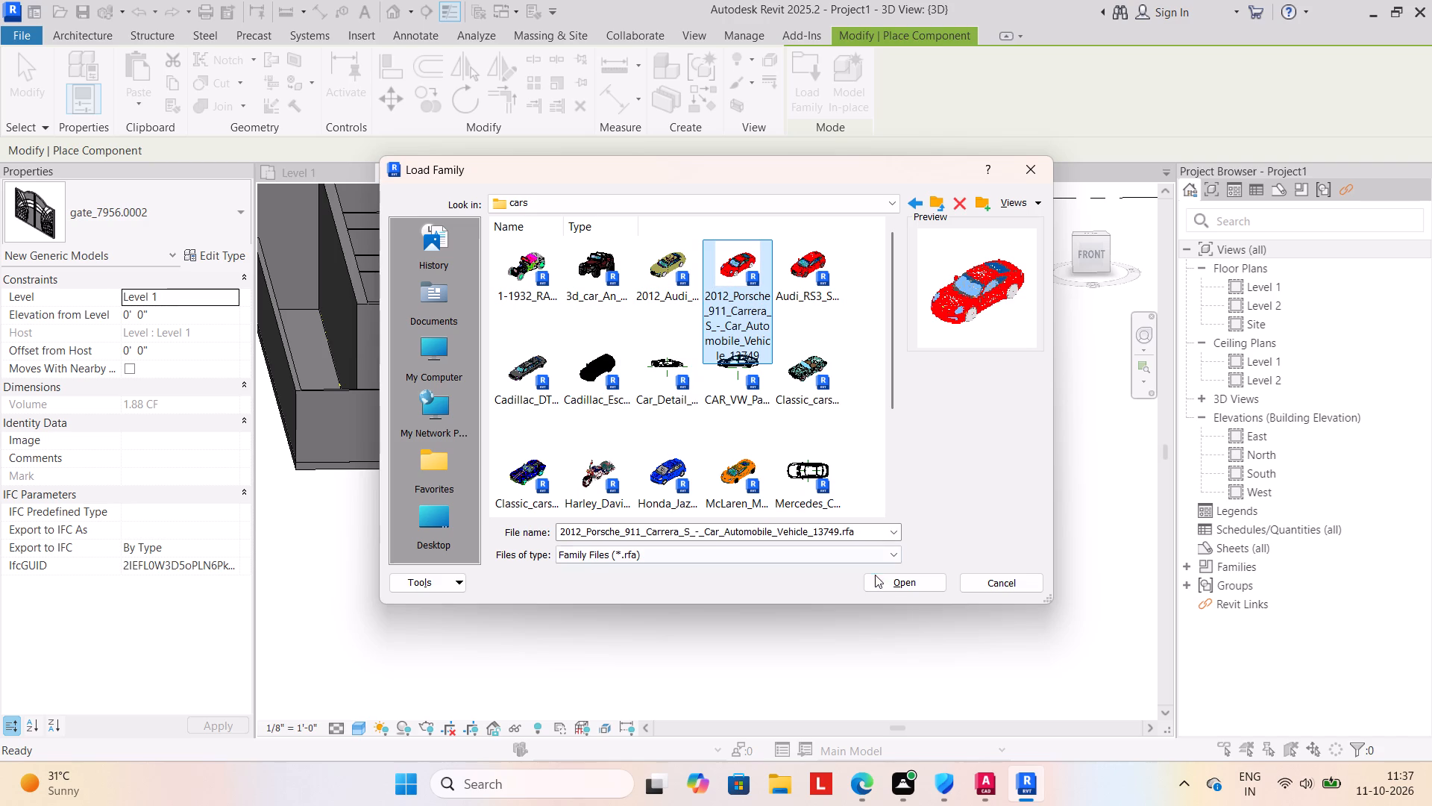
left_click(876, 575)
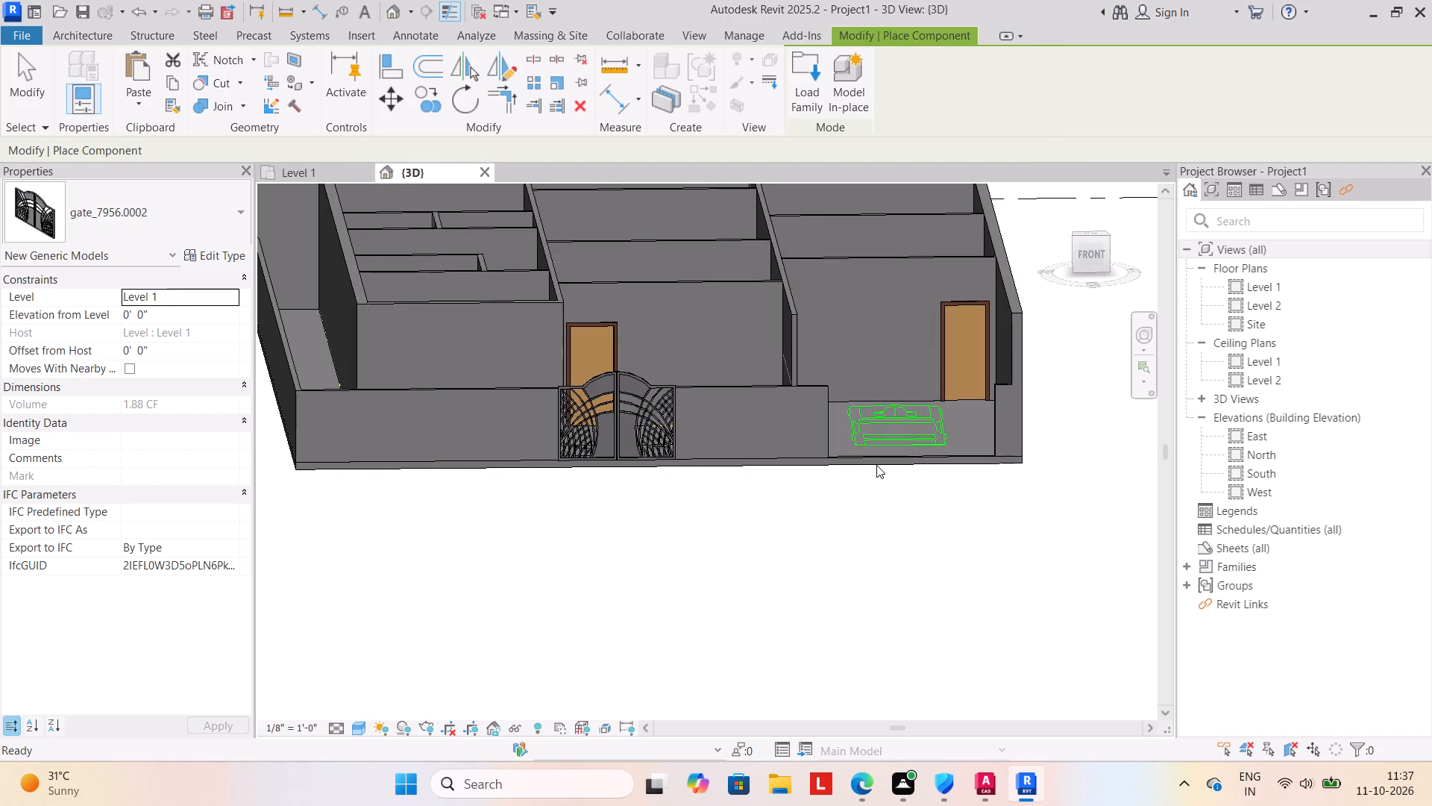
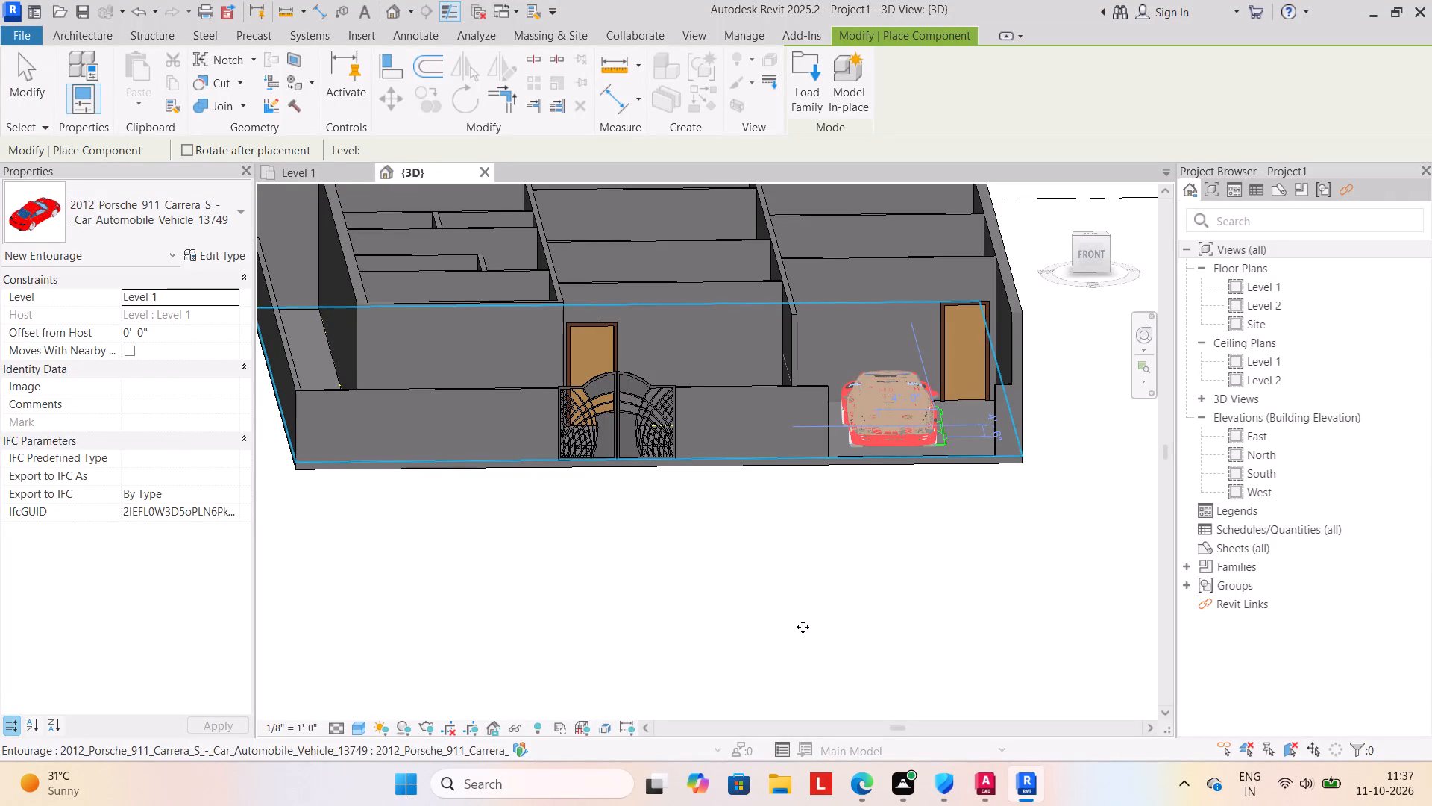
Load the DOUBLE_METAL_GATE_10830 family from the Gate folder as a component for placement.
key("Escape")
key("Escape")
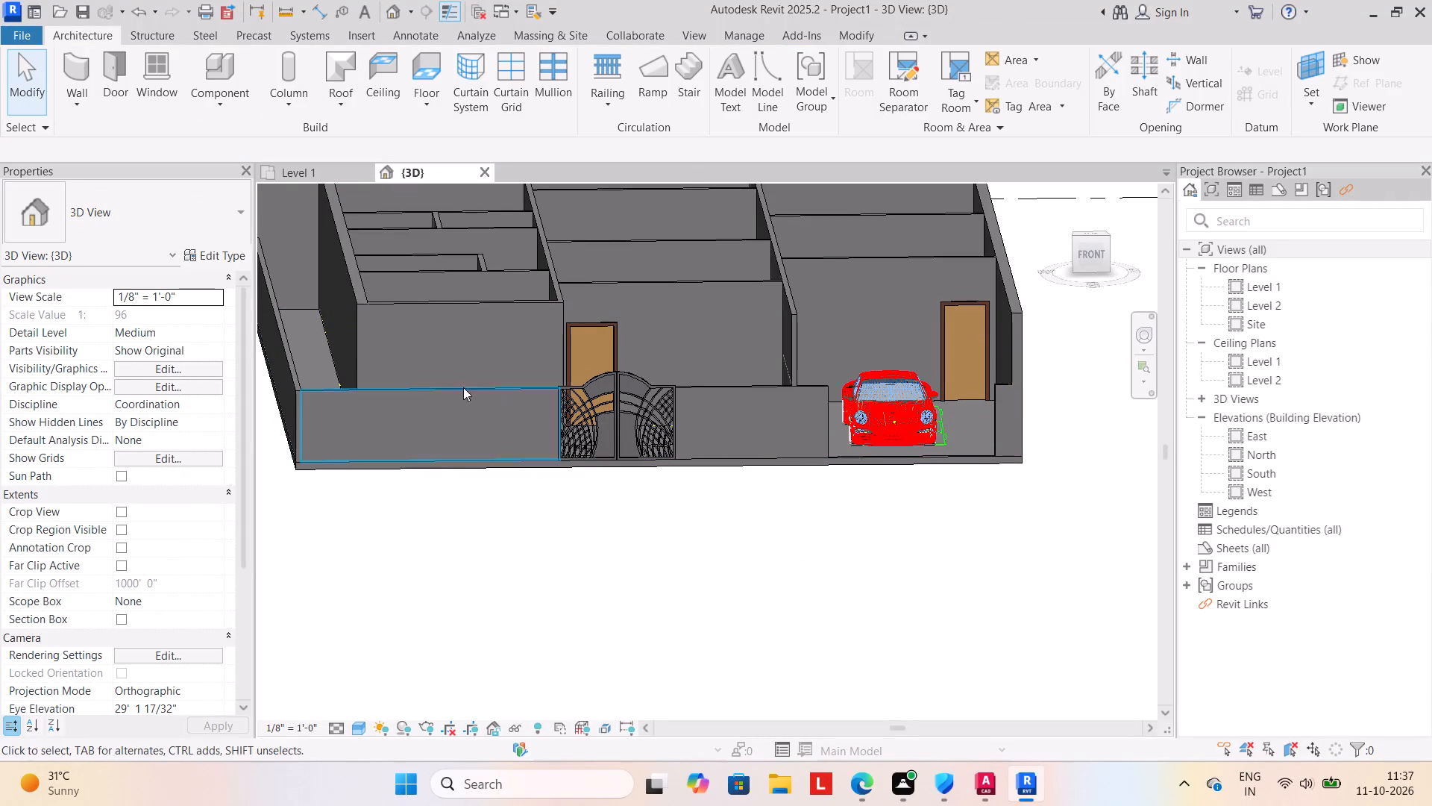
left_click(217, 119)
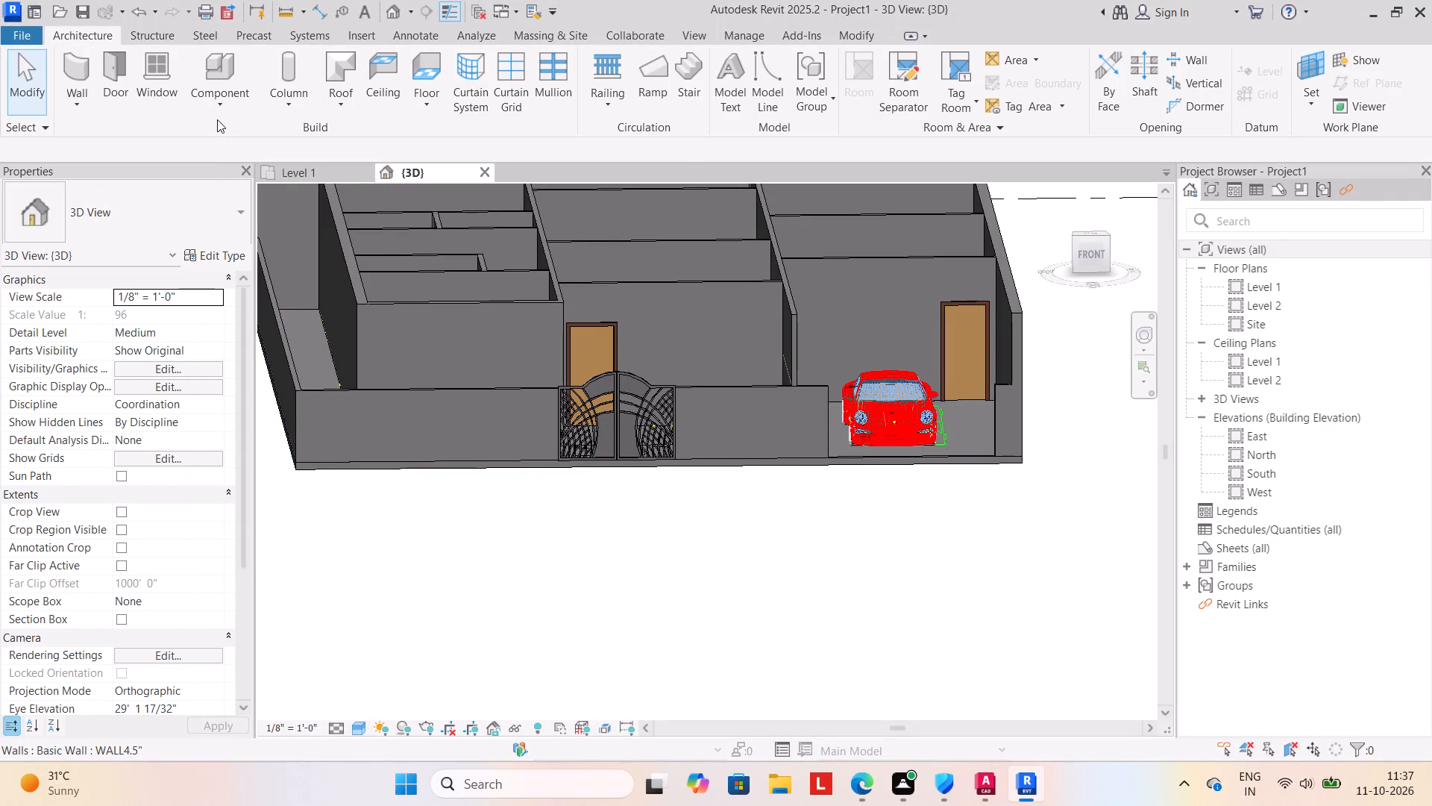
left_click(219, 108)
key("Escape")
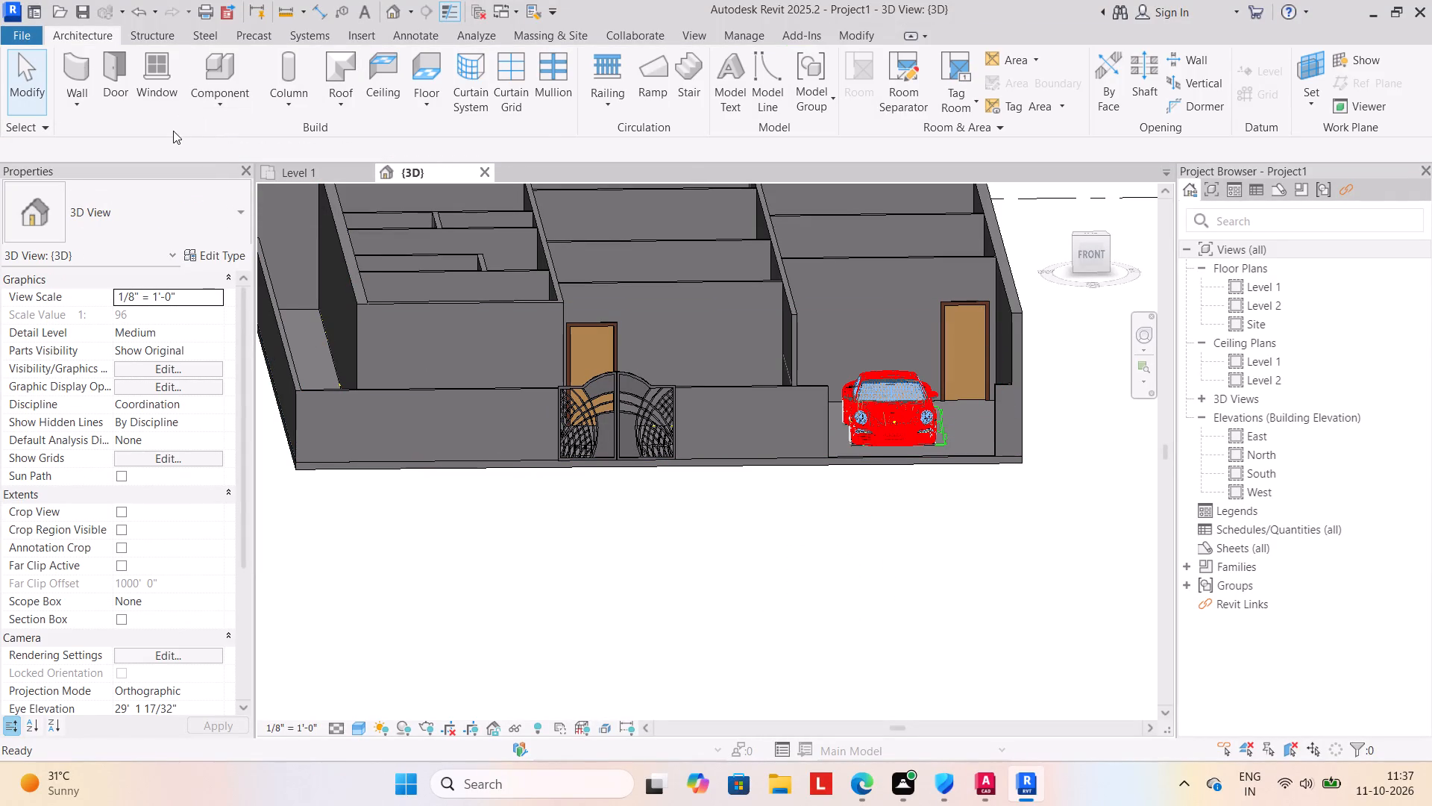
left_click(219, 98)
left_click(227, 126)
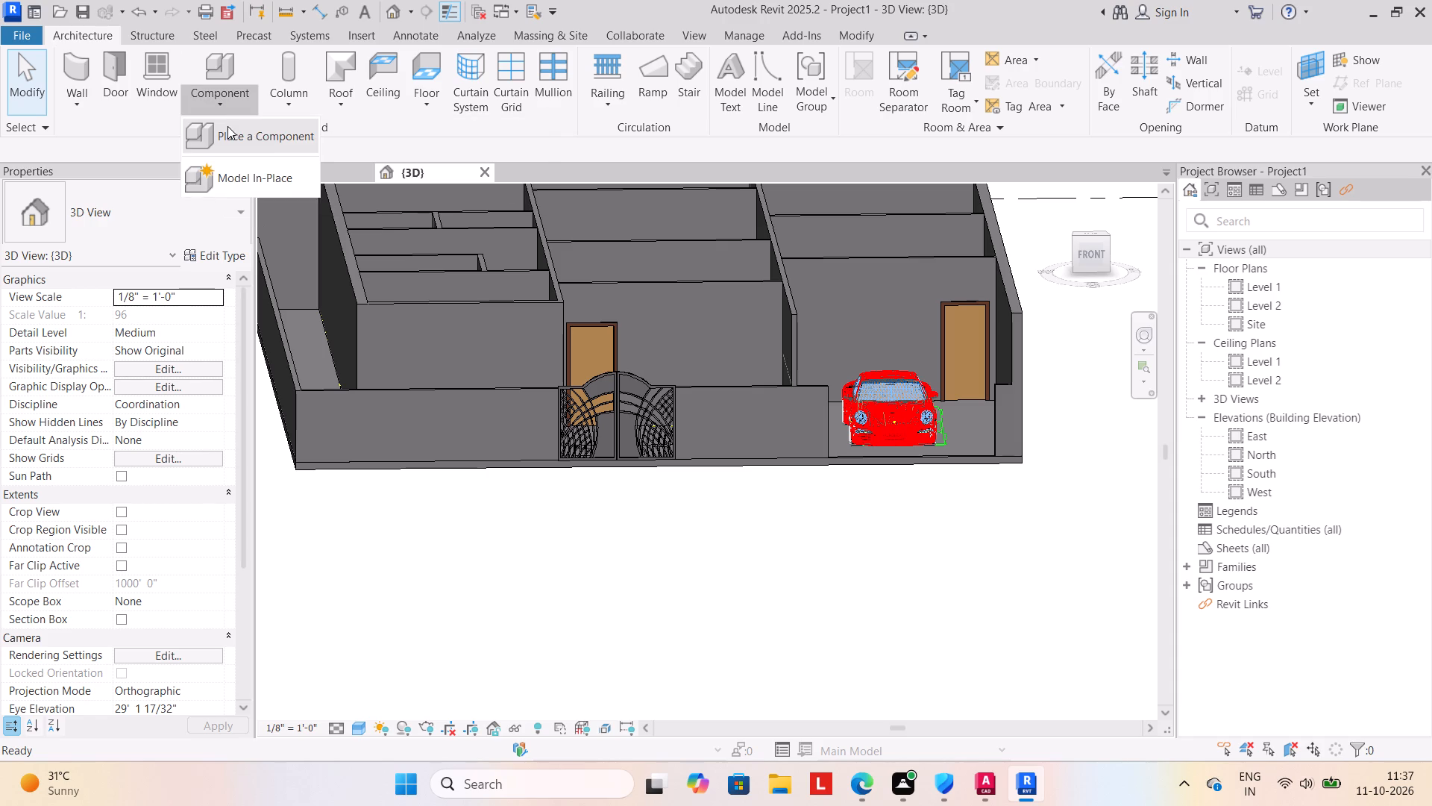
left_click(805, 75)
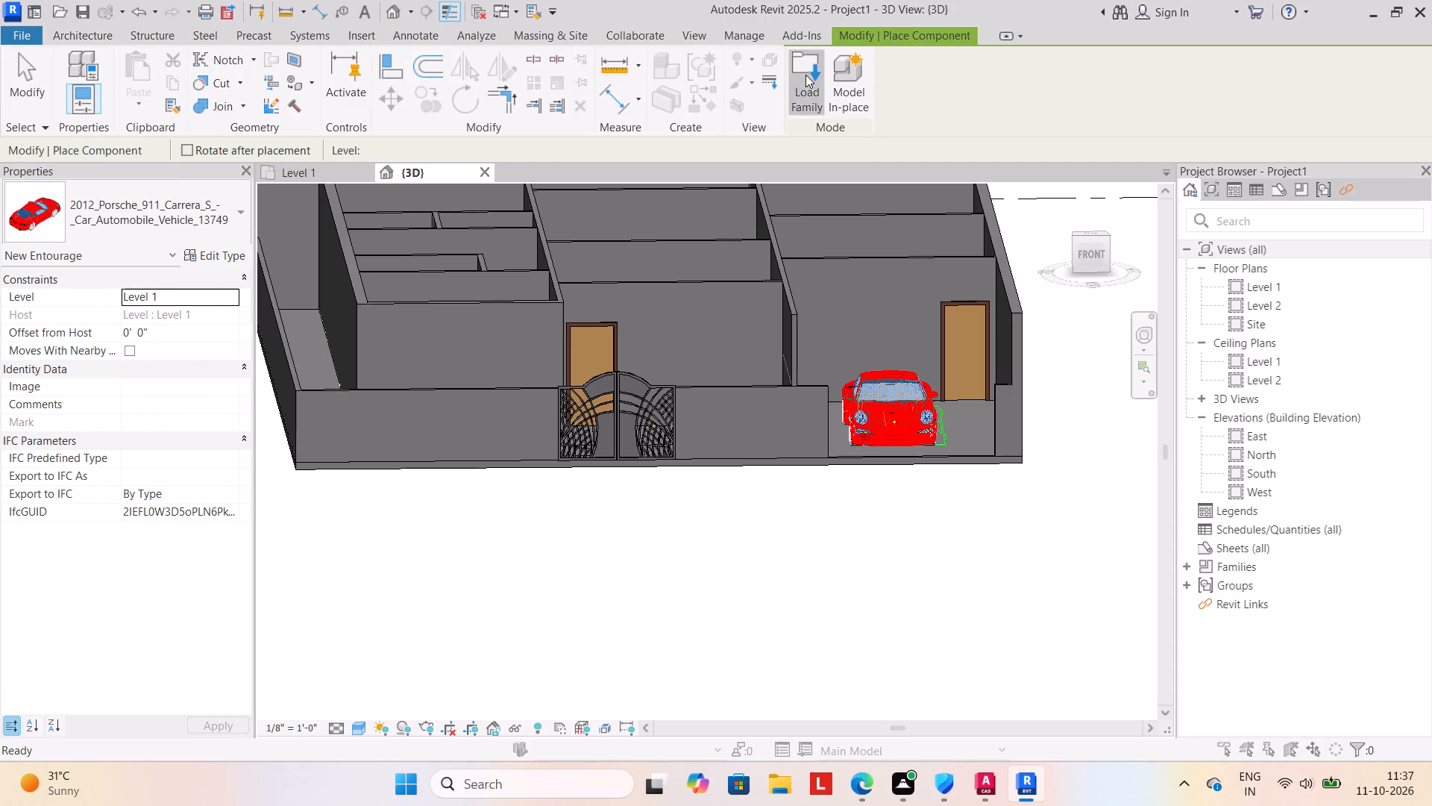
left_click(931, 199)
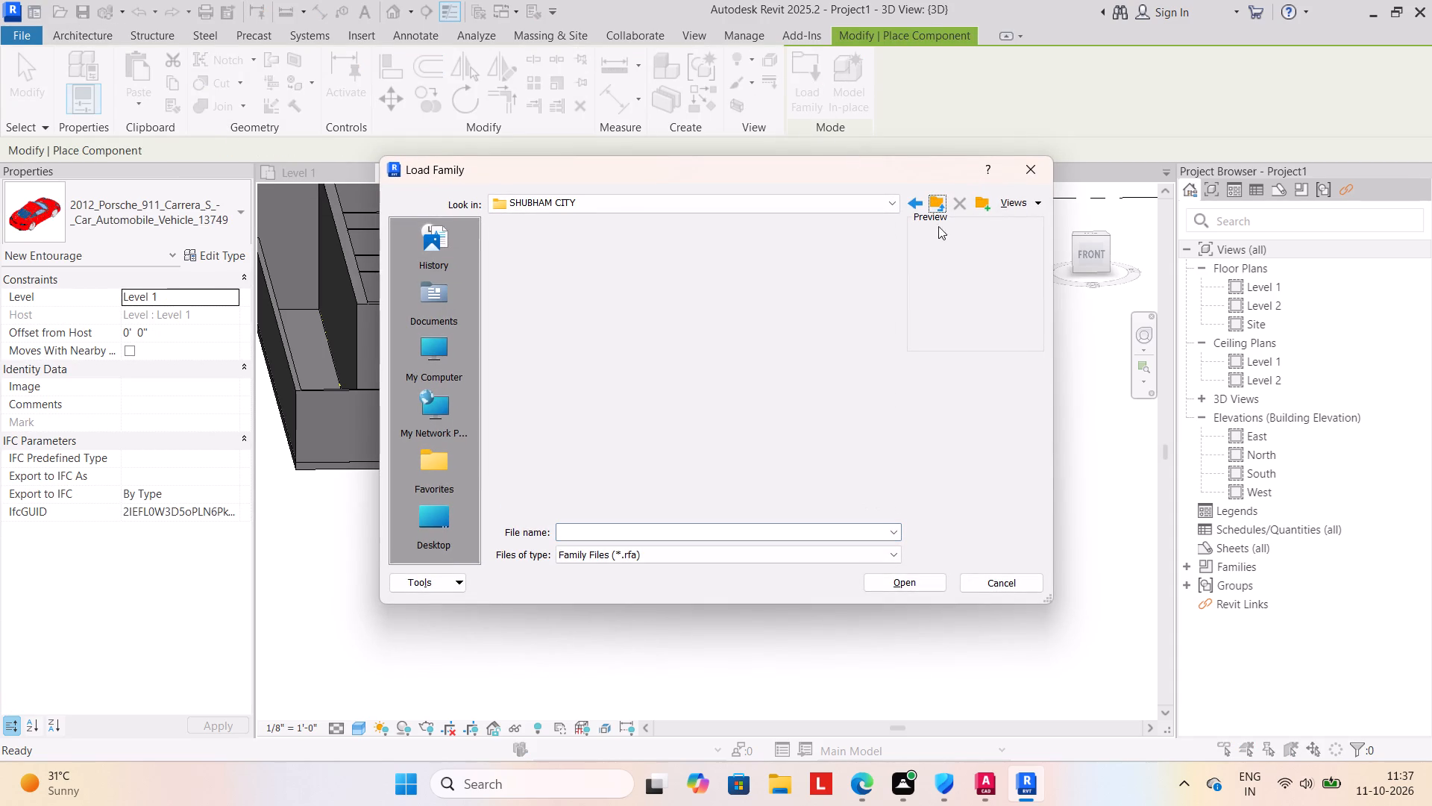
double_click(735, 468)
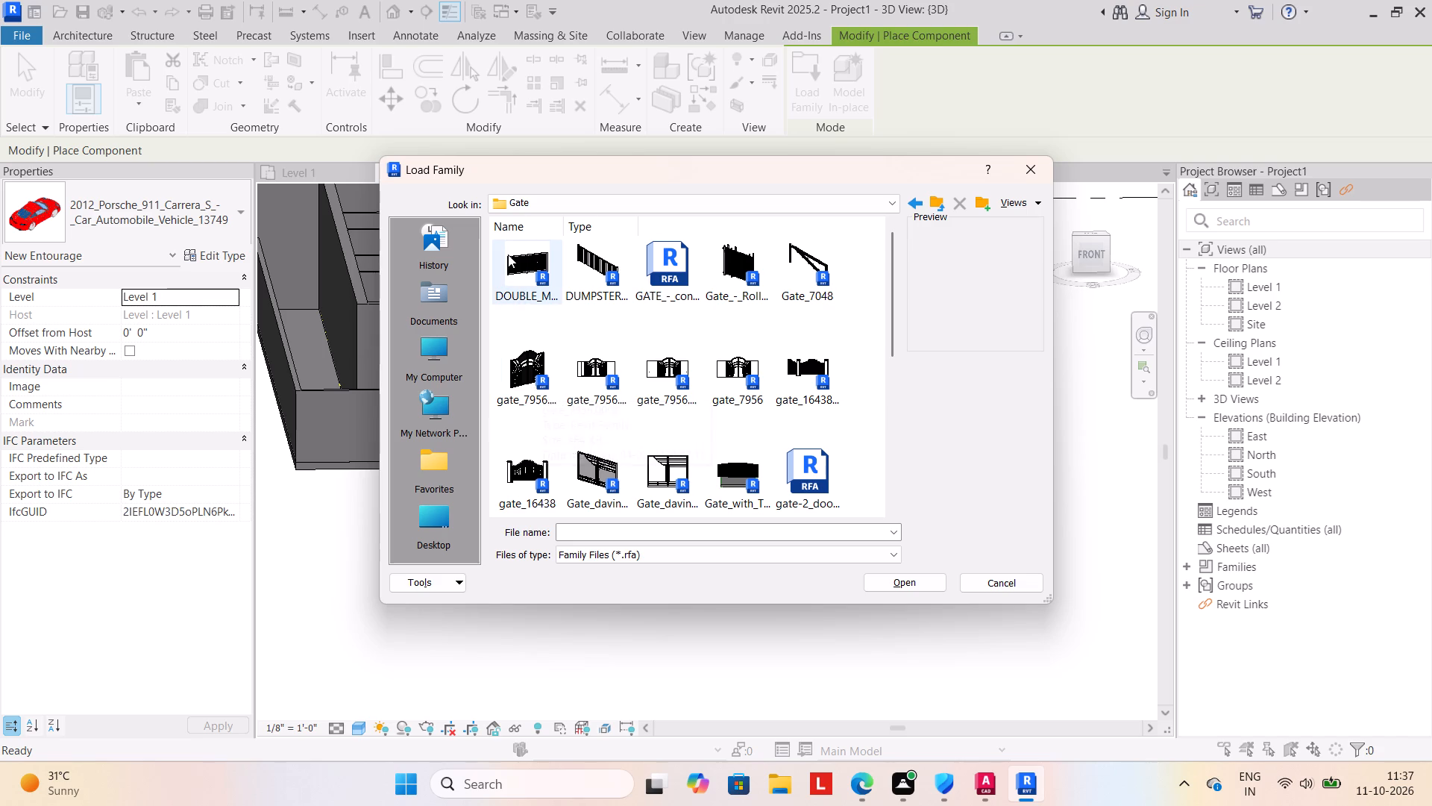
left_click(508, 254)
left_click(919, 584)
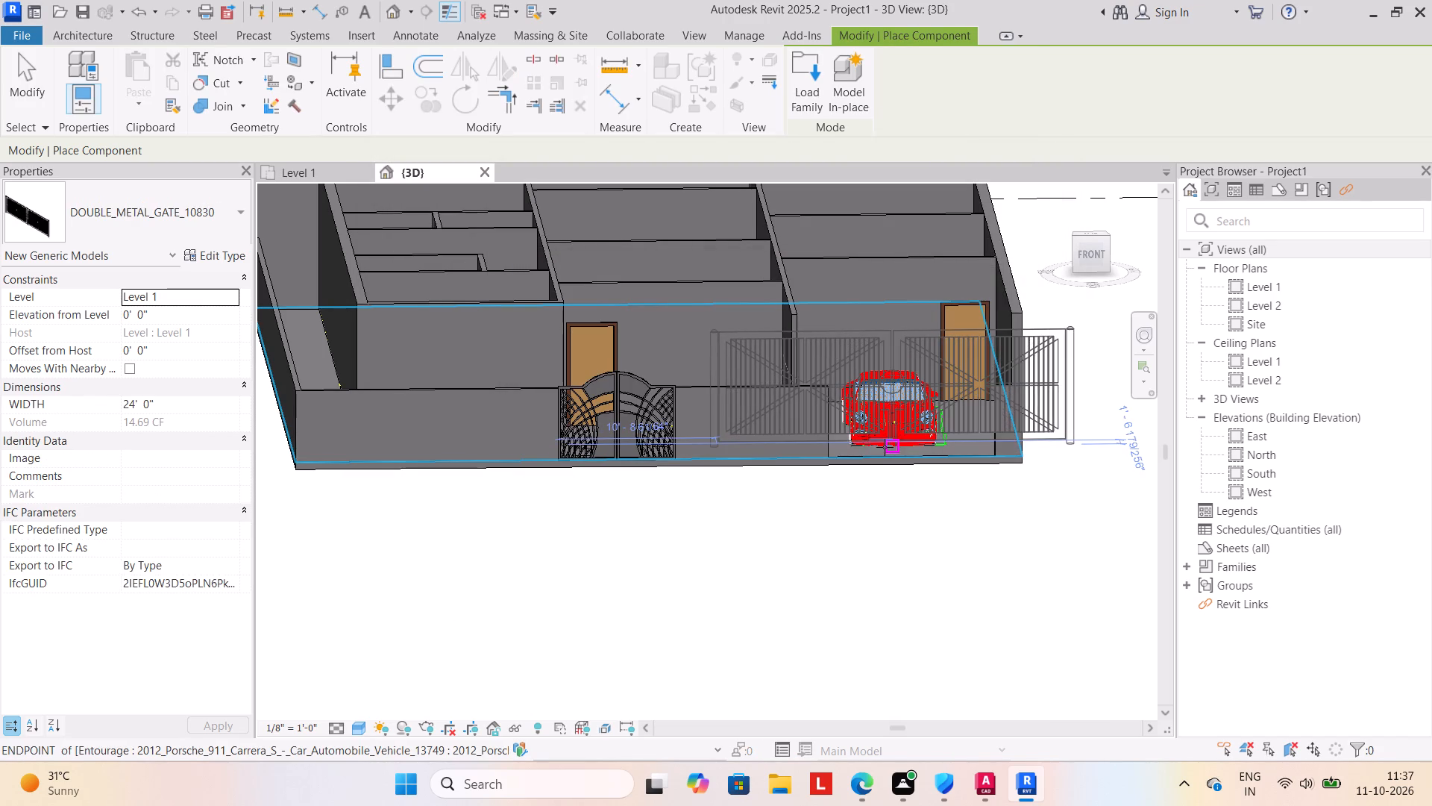
Load the Gate_davinder_11707.0001 family and place one gate on Level 1 across the parking opening, in front of the car.
left_click(797, 95)
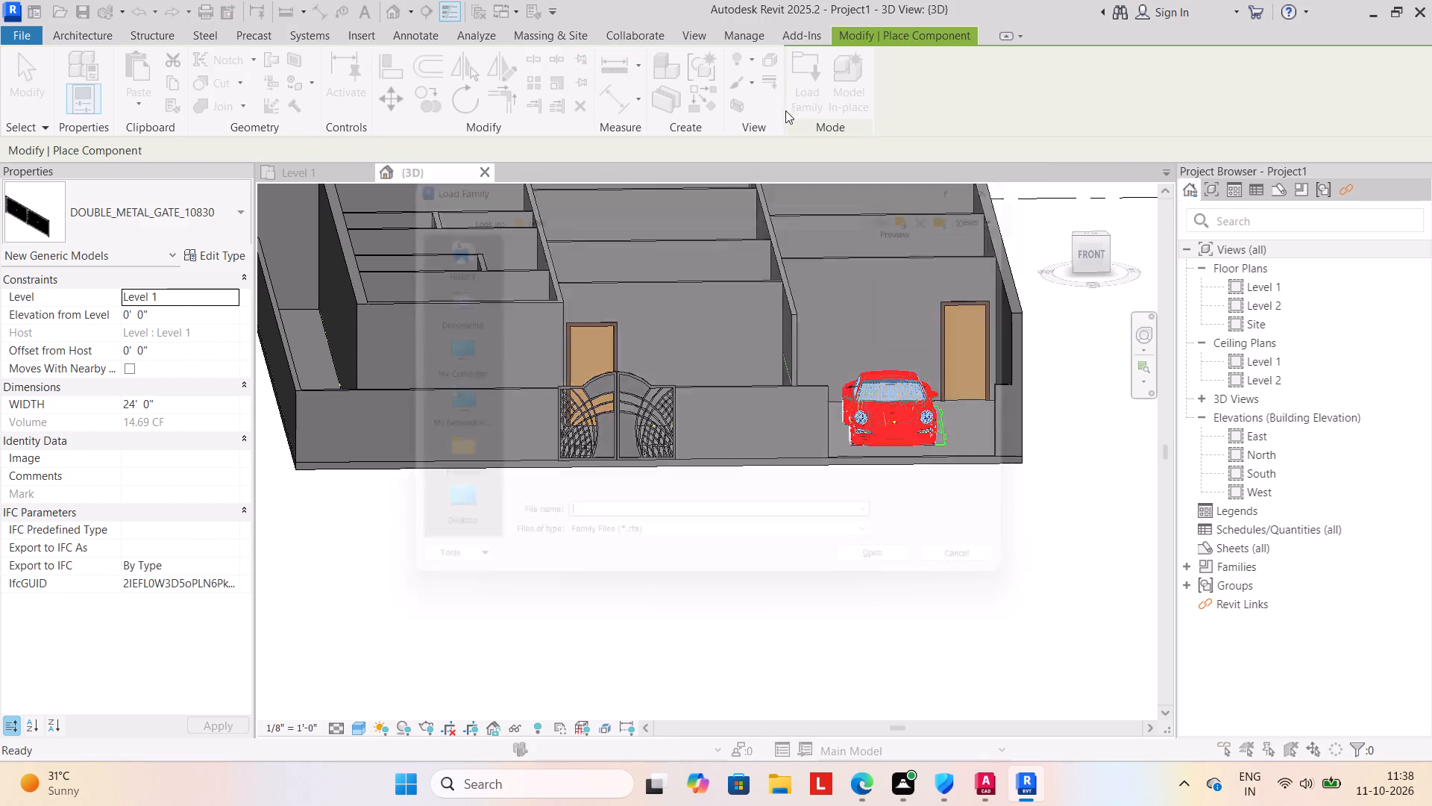
left_click(583, 467)
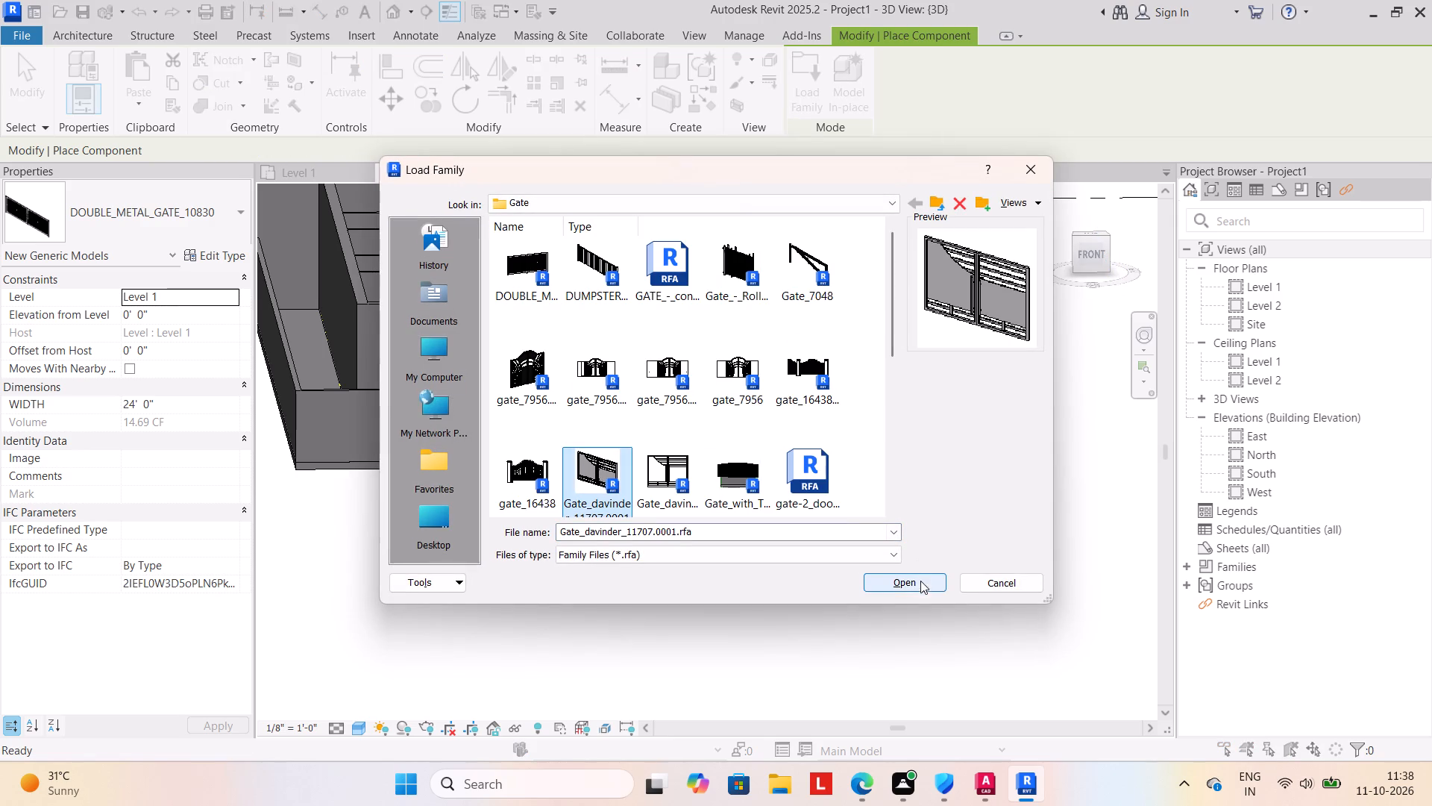
left_click(920, 581)
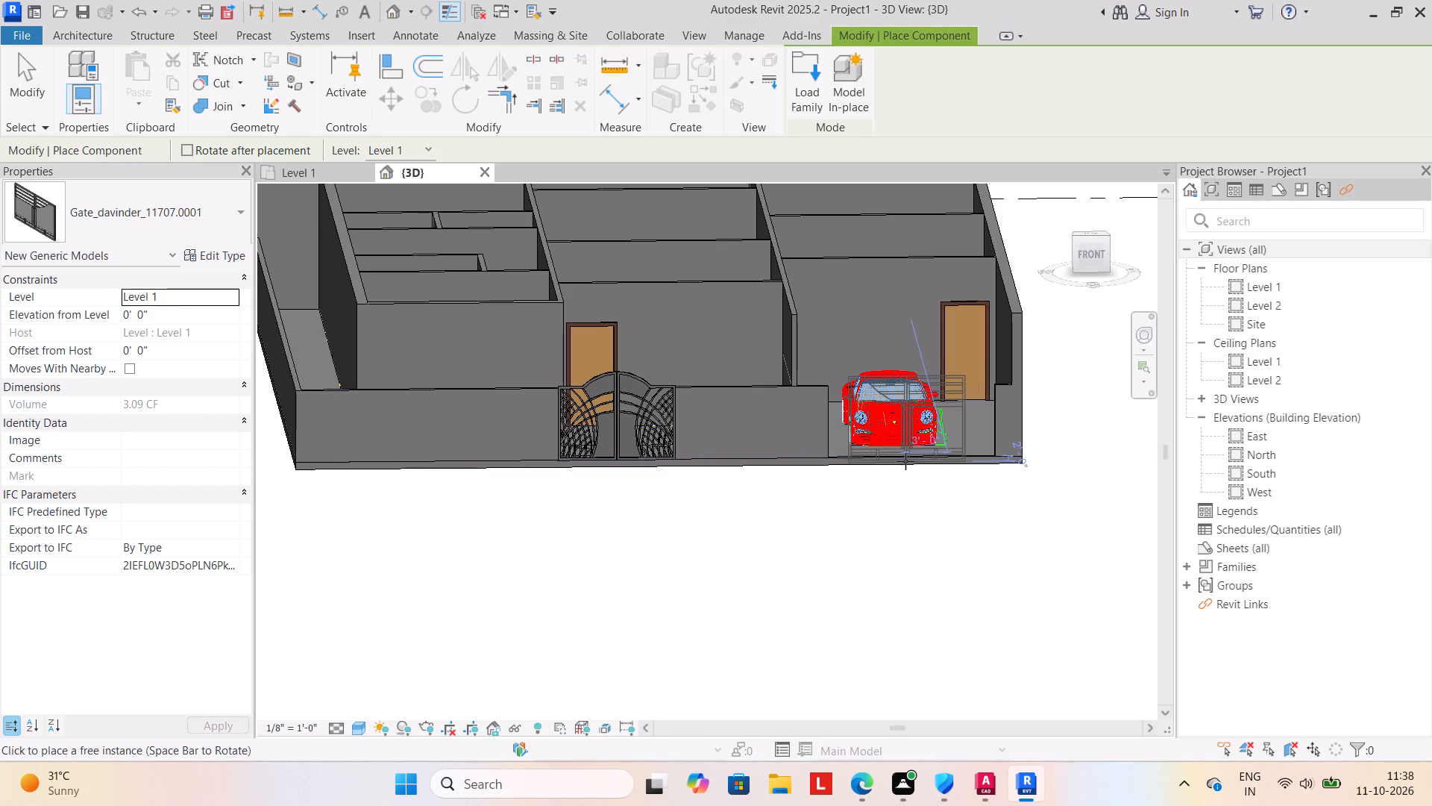
scroll(905, 452, "up", 6)
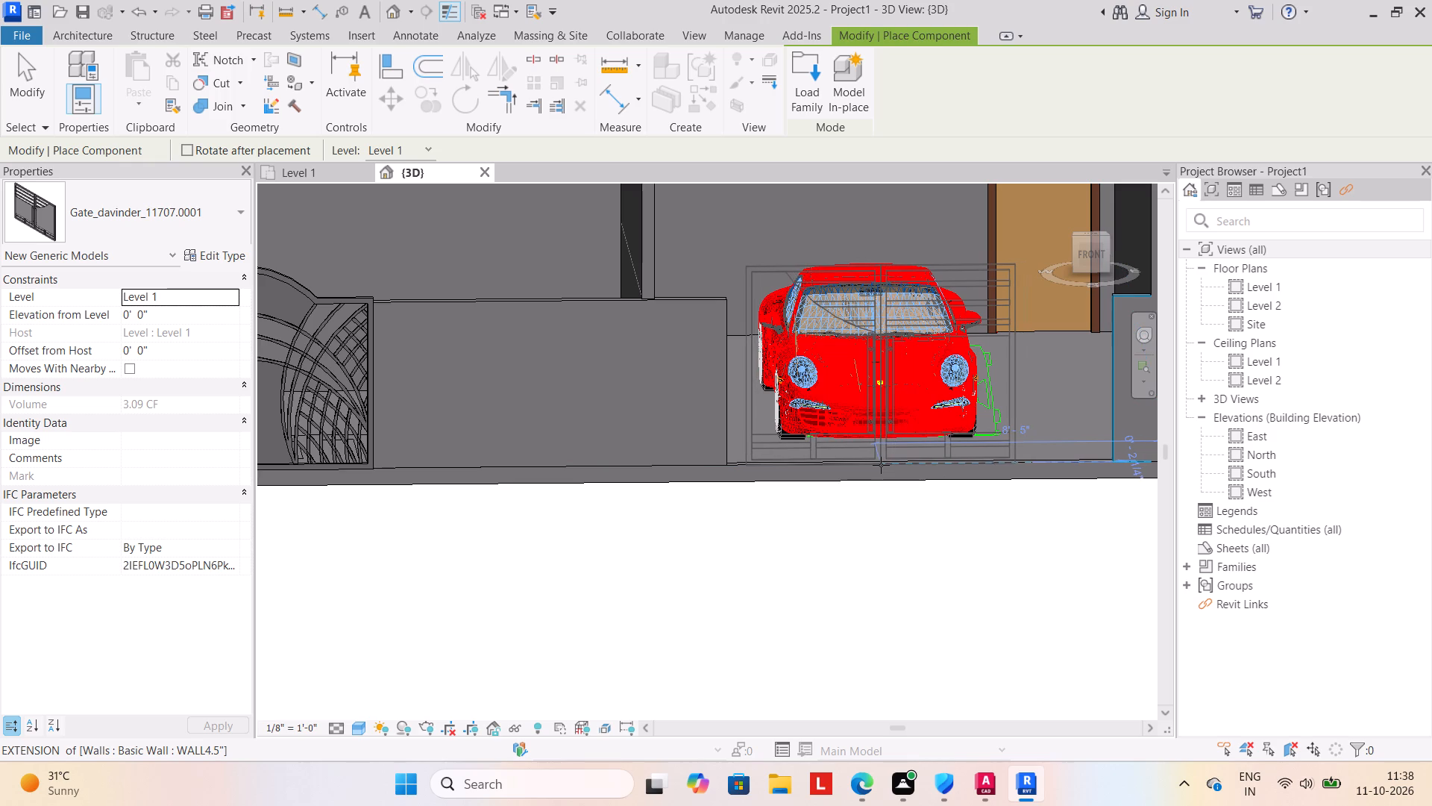
left_click(881, 465)
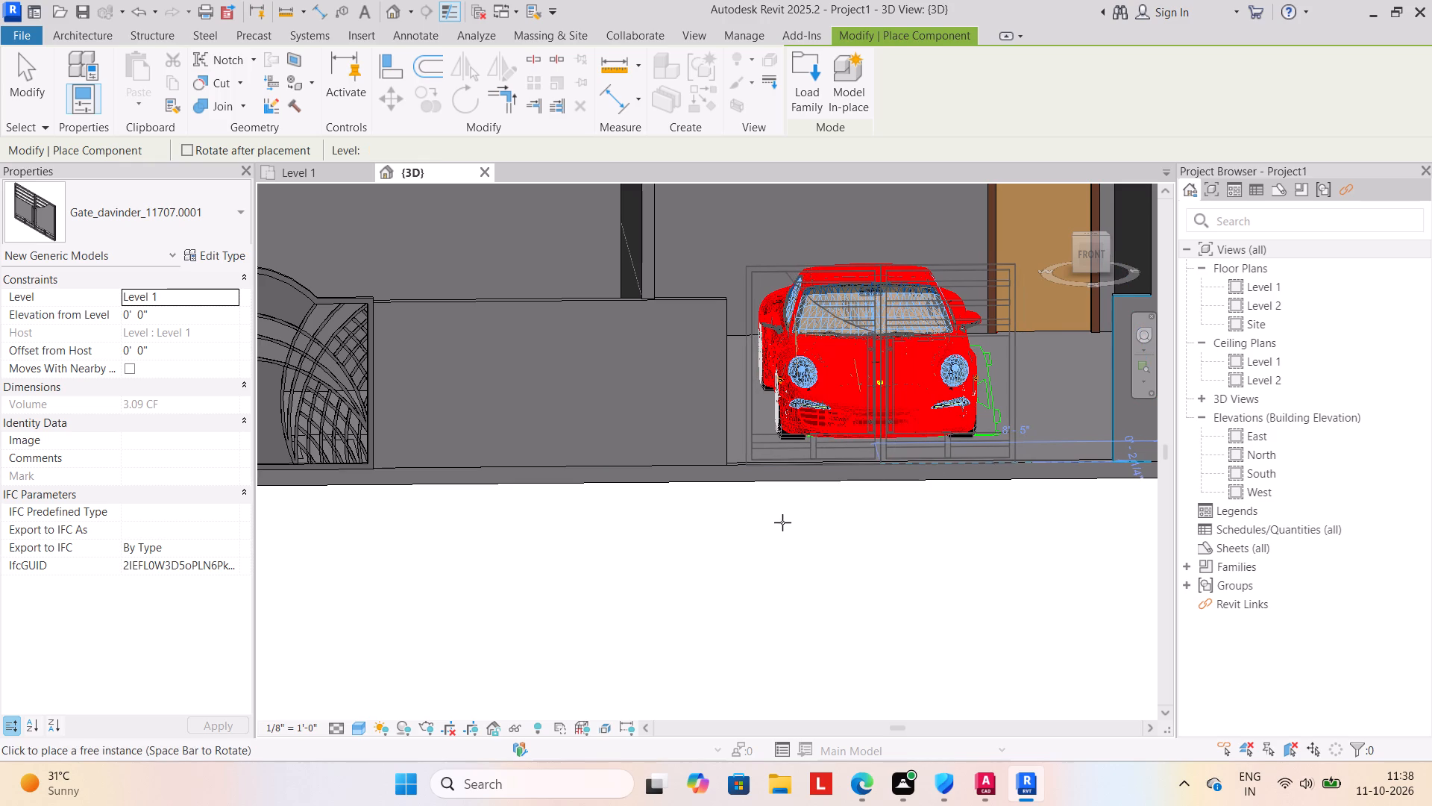
key("Escape")
key("Escape")
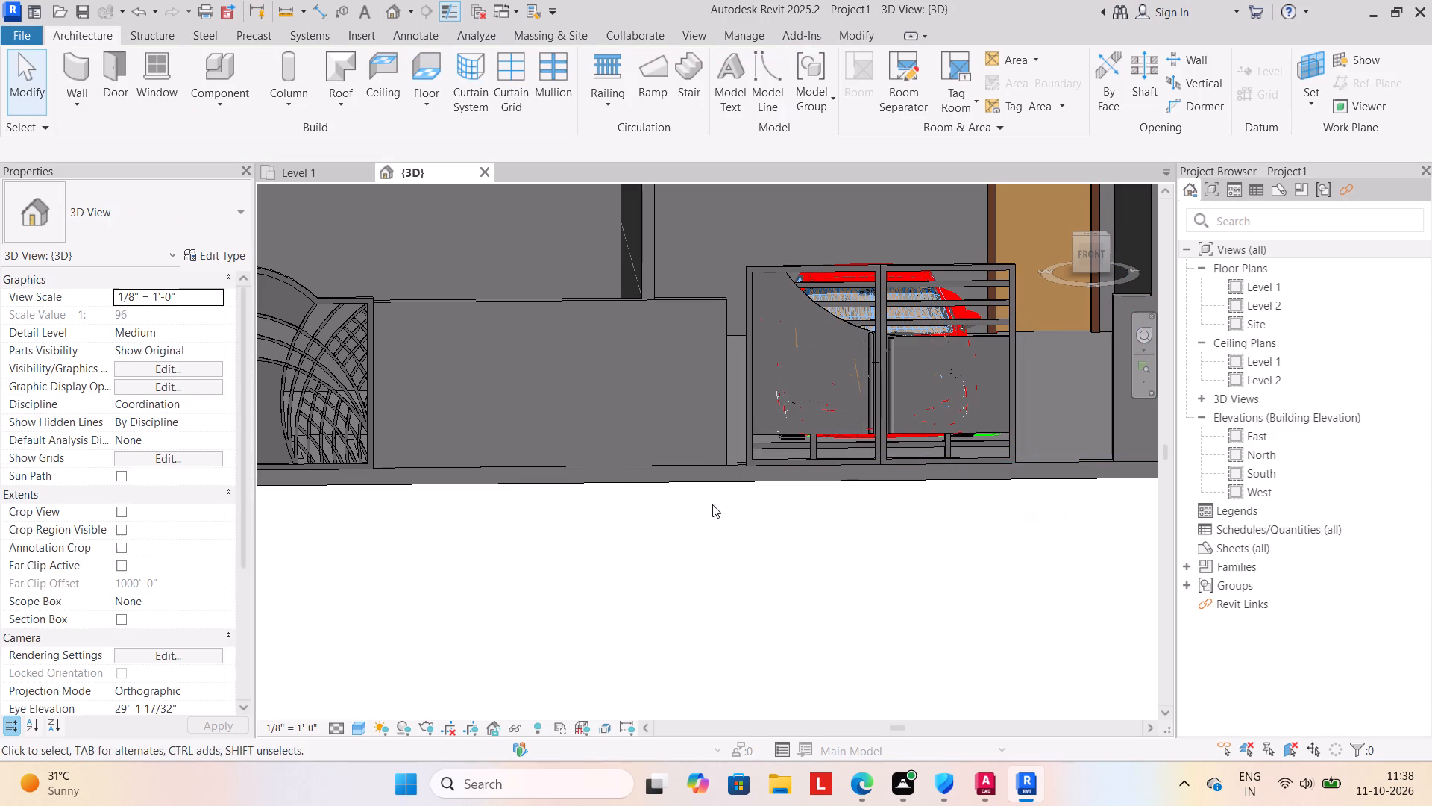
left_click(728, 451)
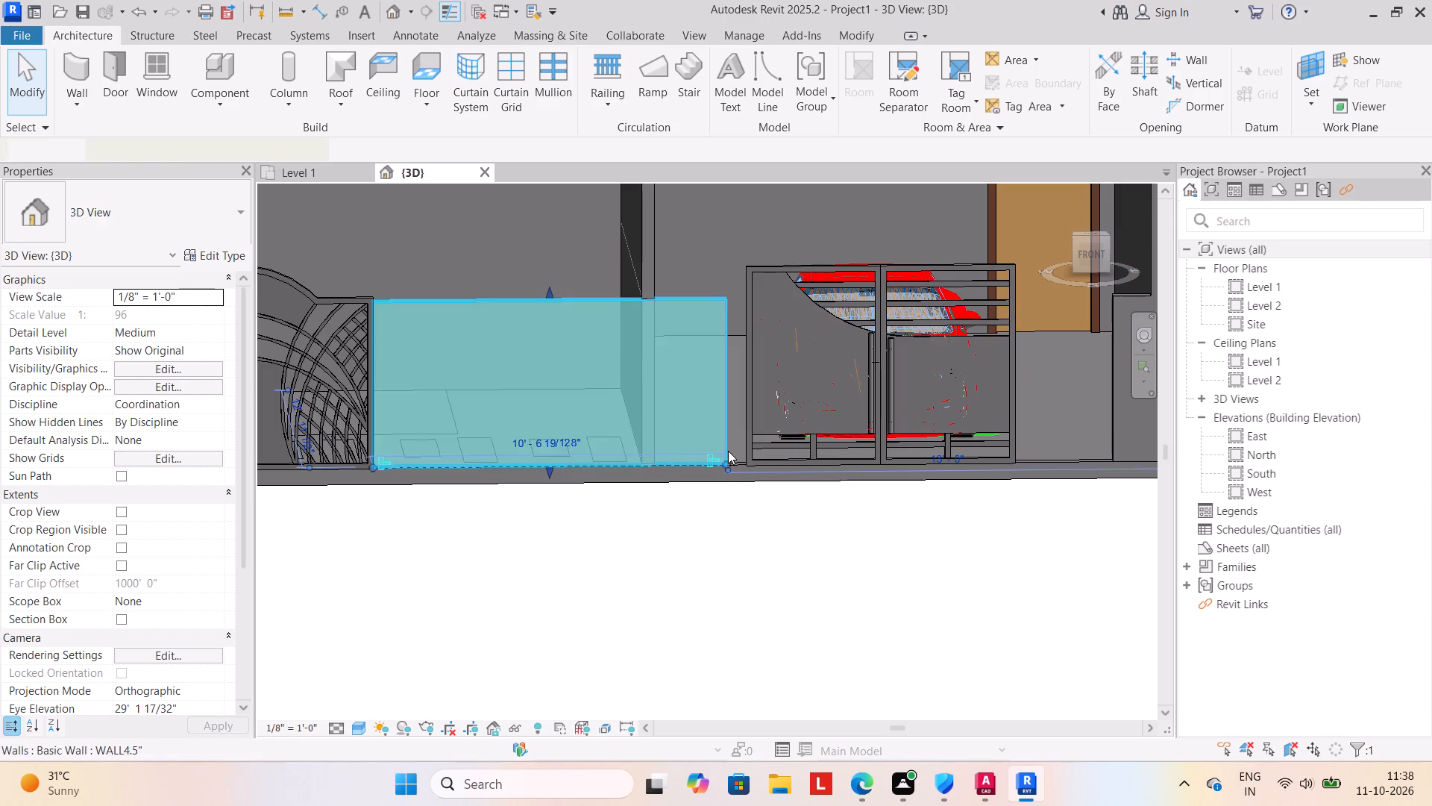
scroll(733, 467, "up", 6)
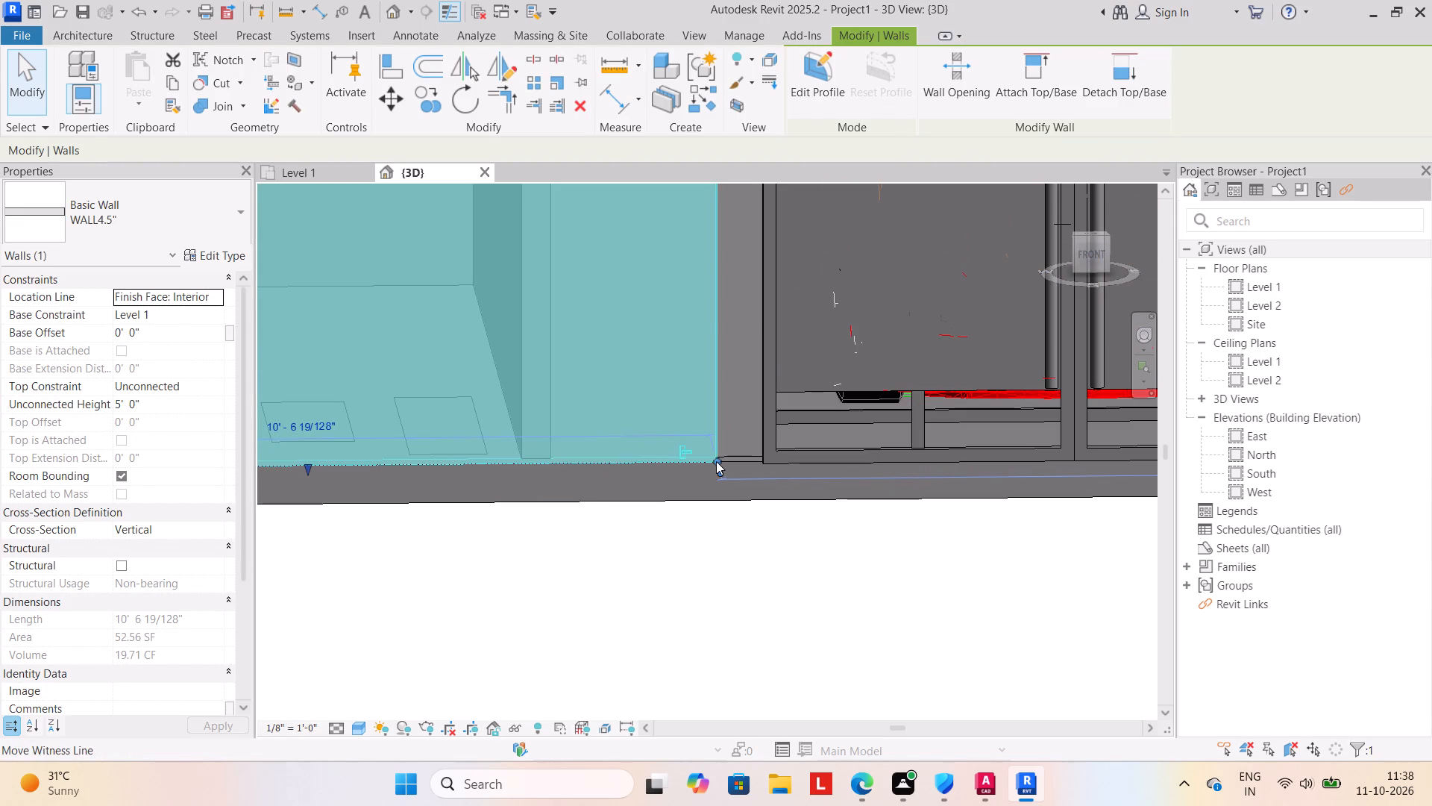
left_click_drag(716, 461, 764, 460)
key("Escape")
Stretch the front wall between the two gates along the front line to the near edge of the parking gate.
scroll(735, 525, "down", 10)
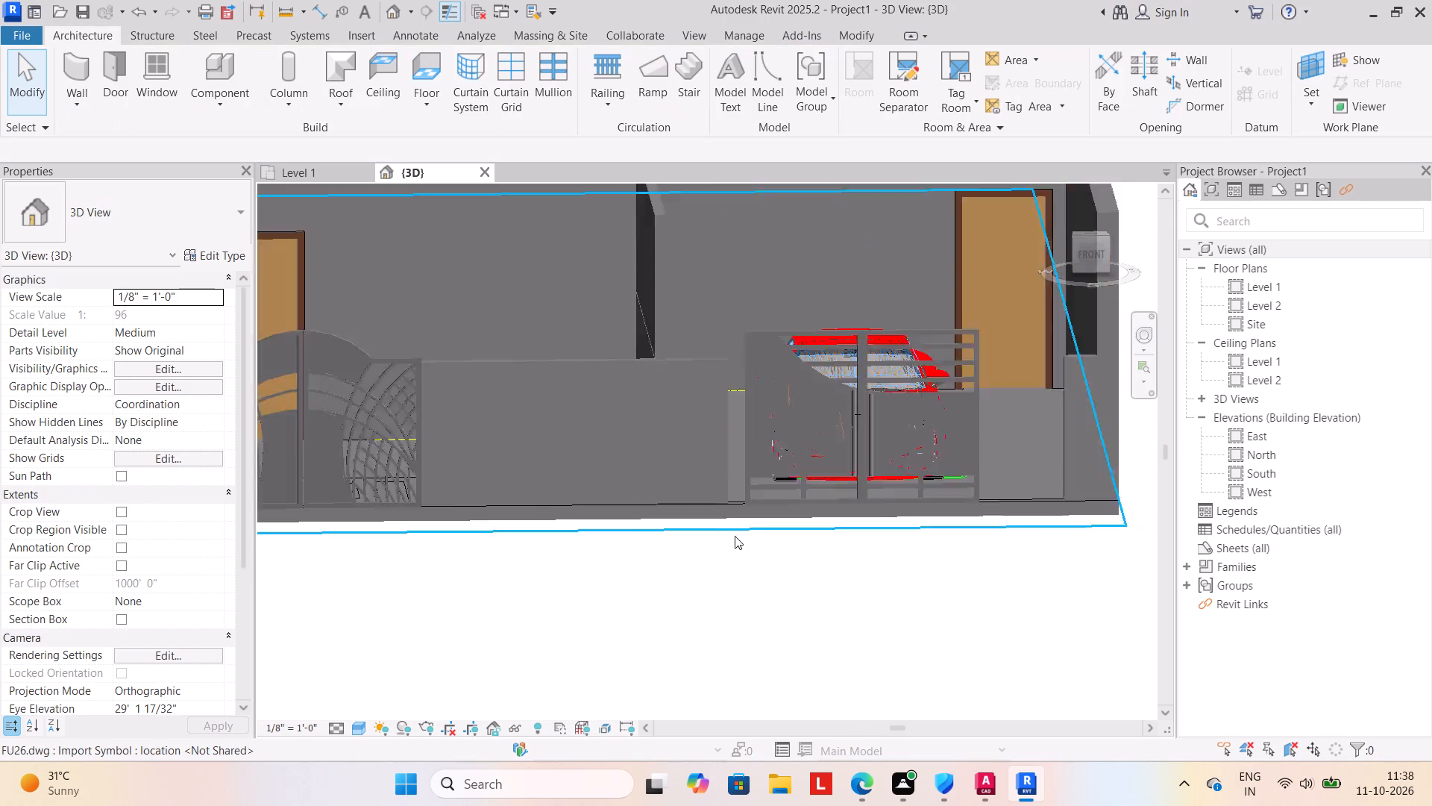
scroll(735, 536, "down", 6)
middle_click_drag(735, 545, 781, 507)
scroll(782, 507, "down", 1)
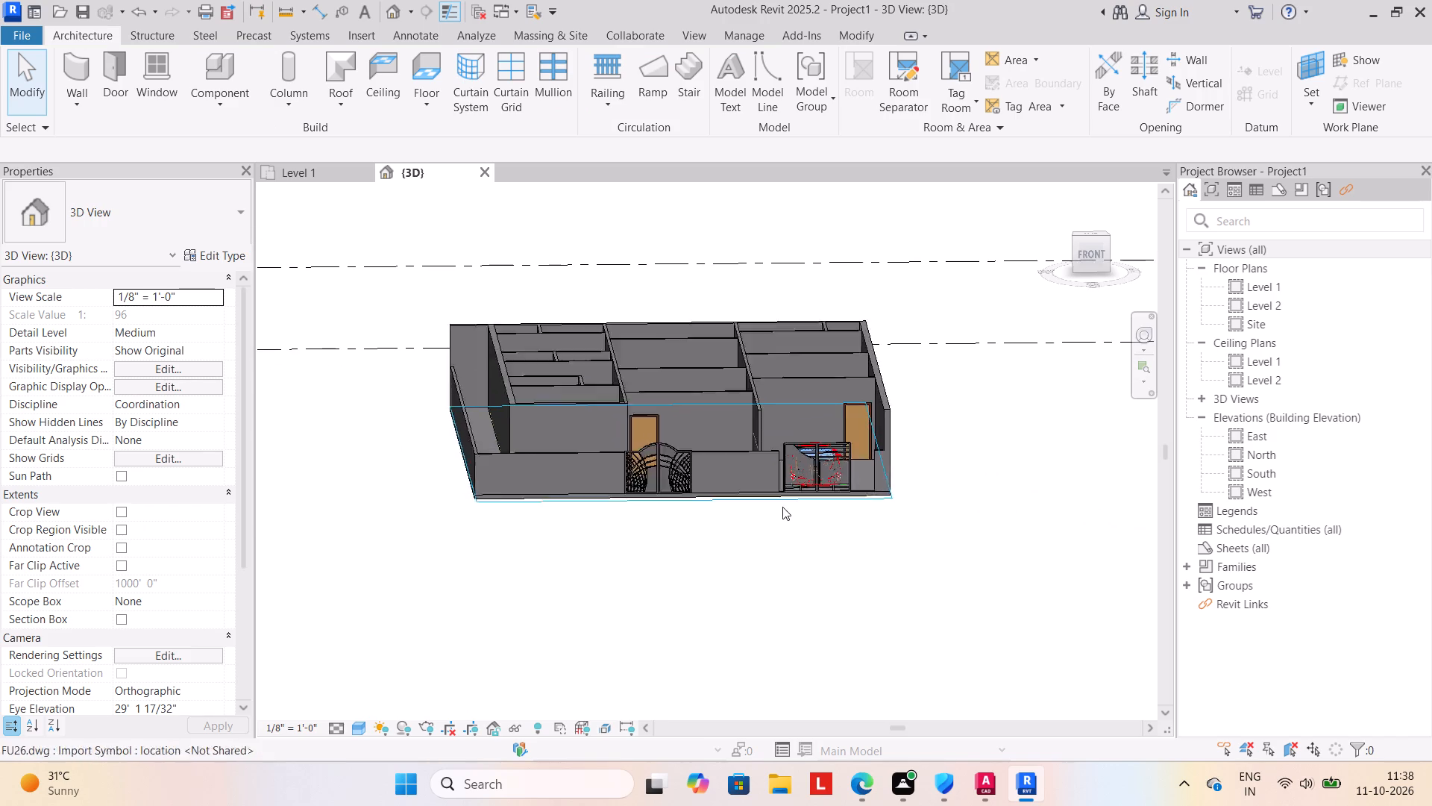
scroll(779, 474, "up", 14)
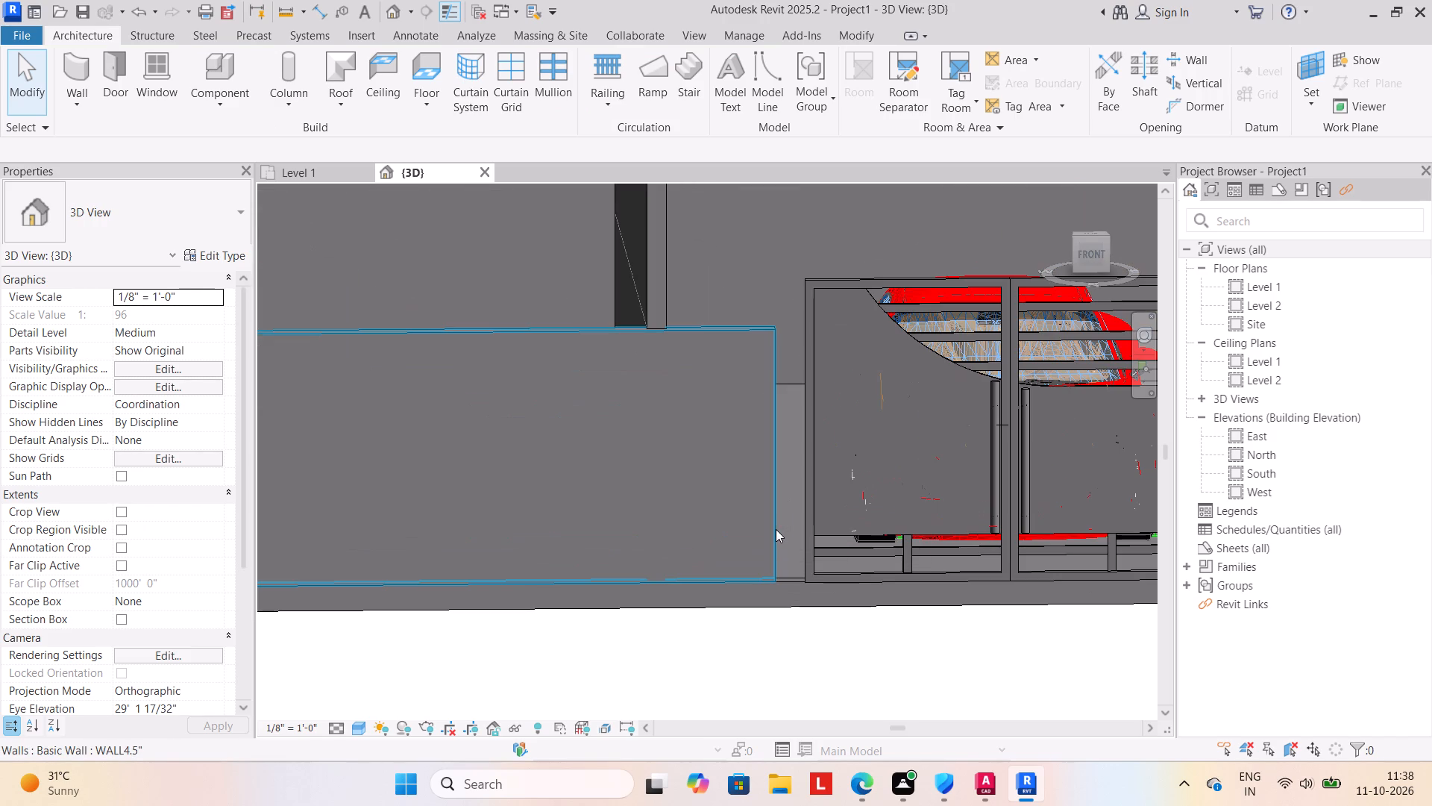
left_click(776, 529)
scroll(779, 569, "up", 14)
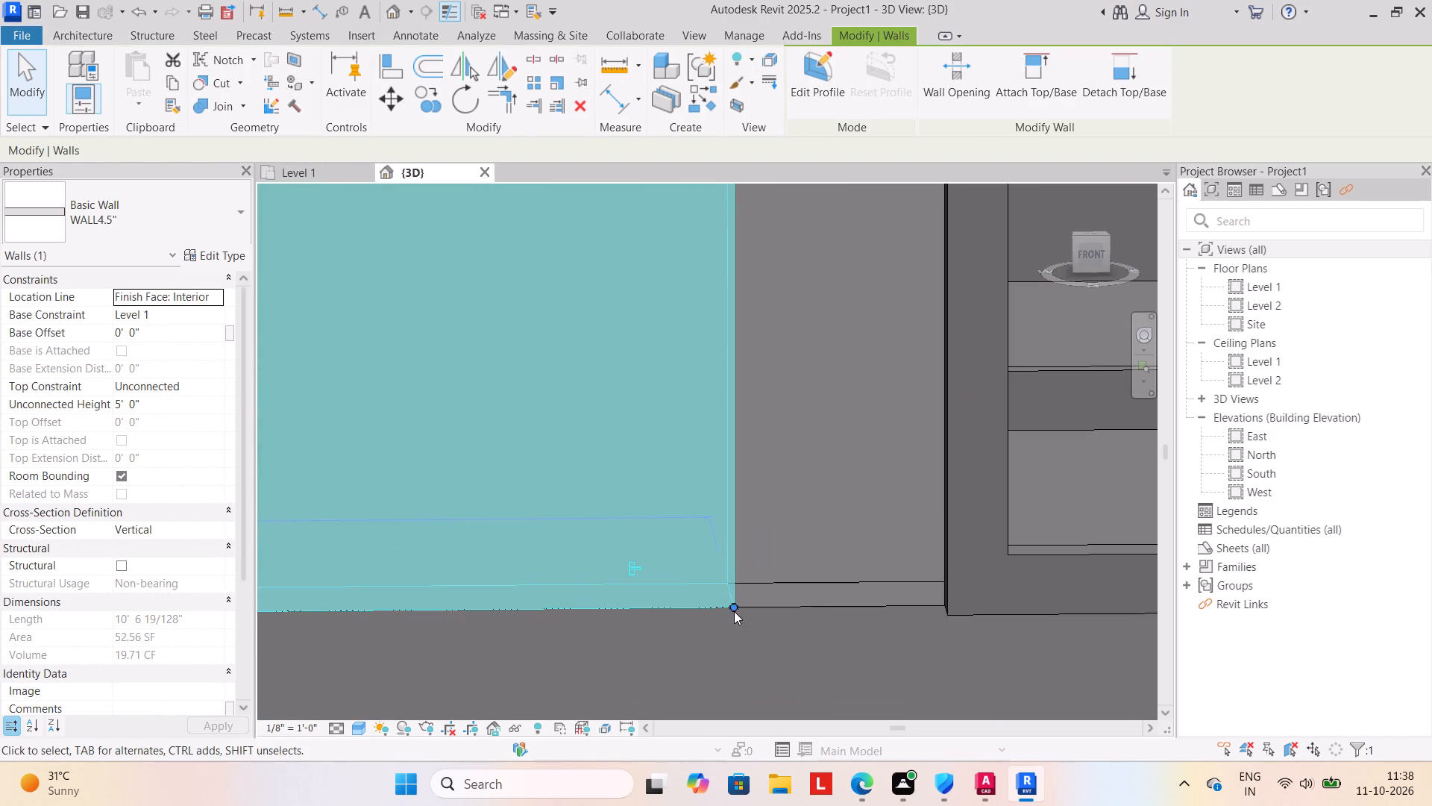
left_click_drag(732, 607, 935, 608)
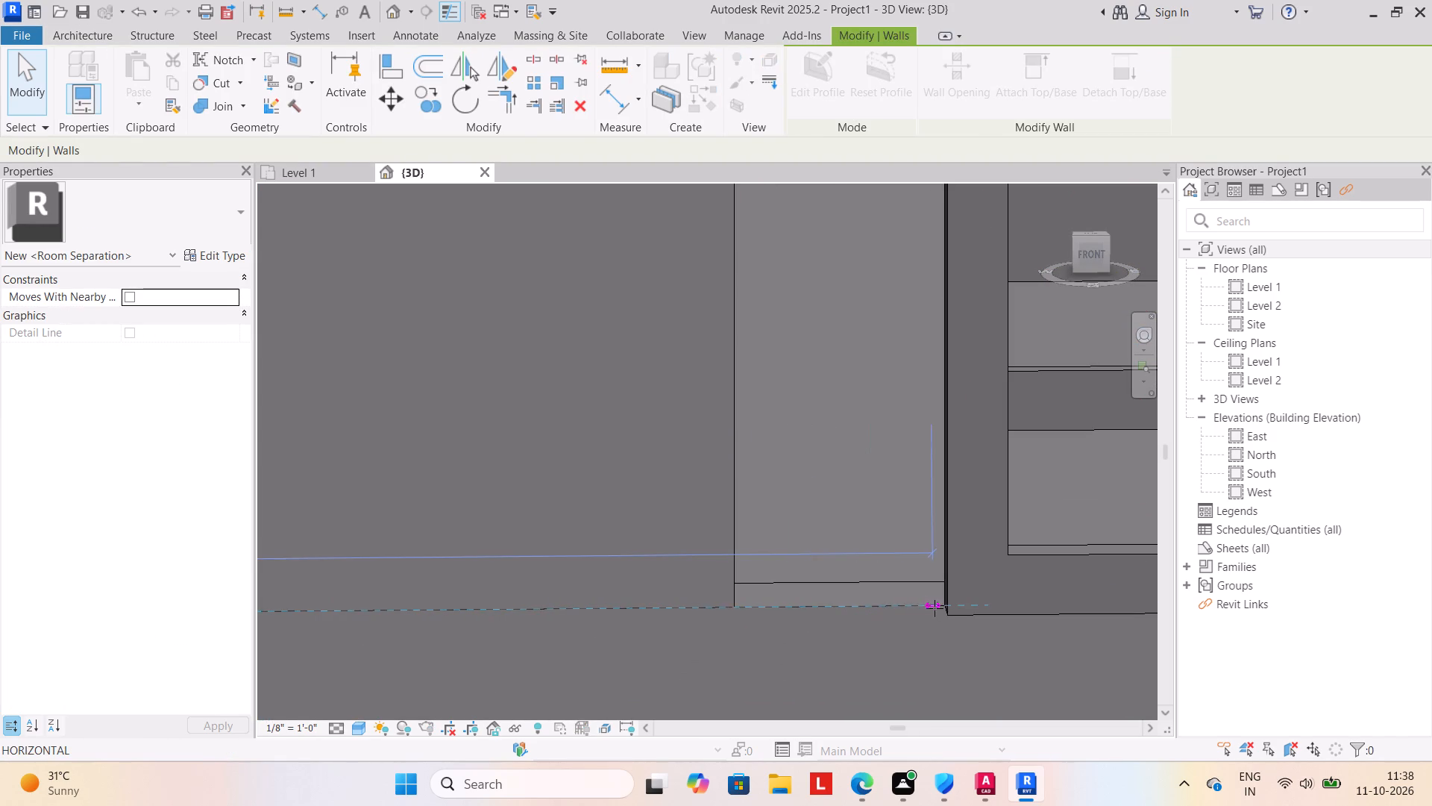
left_click_drag(935, 608, 945, 609)
left_click(911, 652)
Stretch the short front wall at the house corner to the parking gate's other edge, about 4'-4" long.
scroll(911, 651, "down", 9)
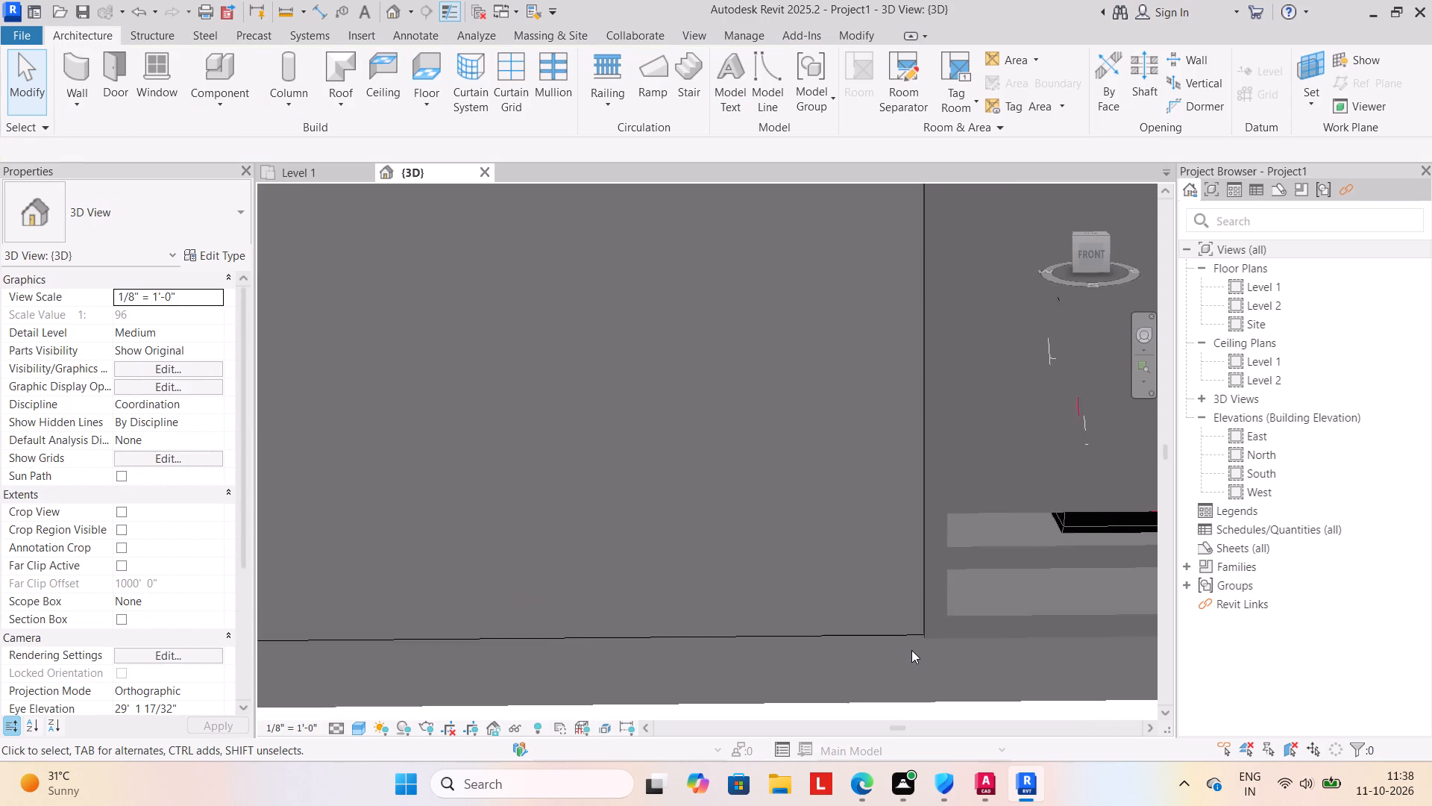
scroll(911, 650, "down", 12)
middle_click_drag(915, 666, 756, 532)
scroll(782, 530, "up", 1)
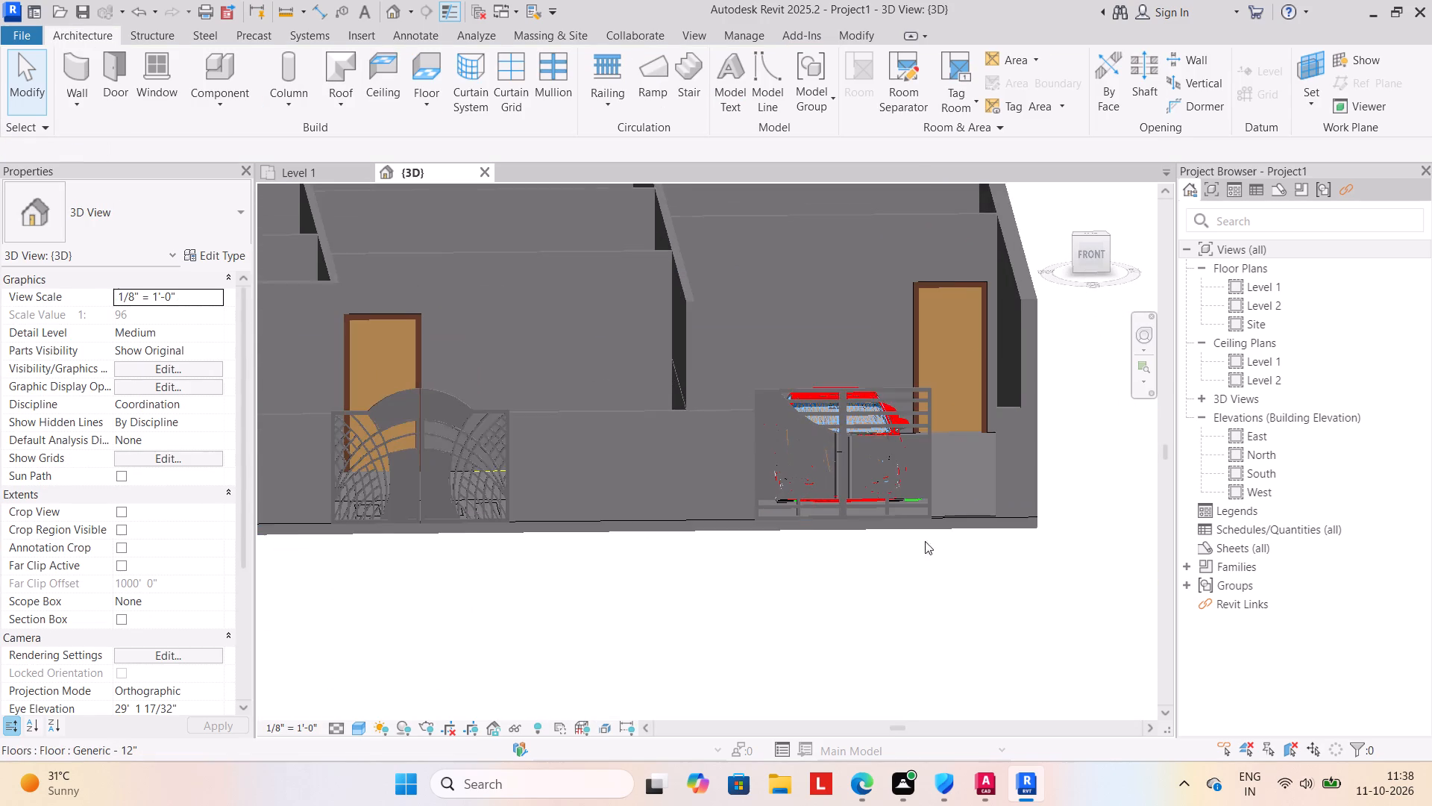
left_click(998, 502)
scroll(989, 506, "up", 9)
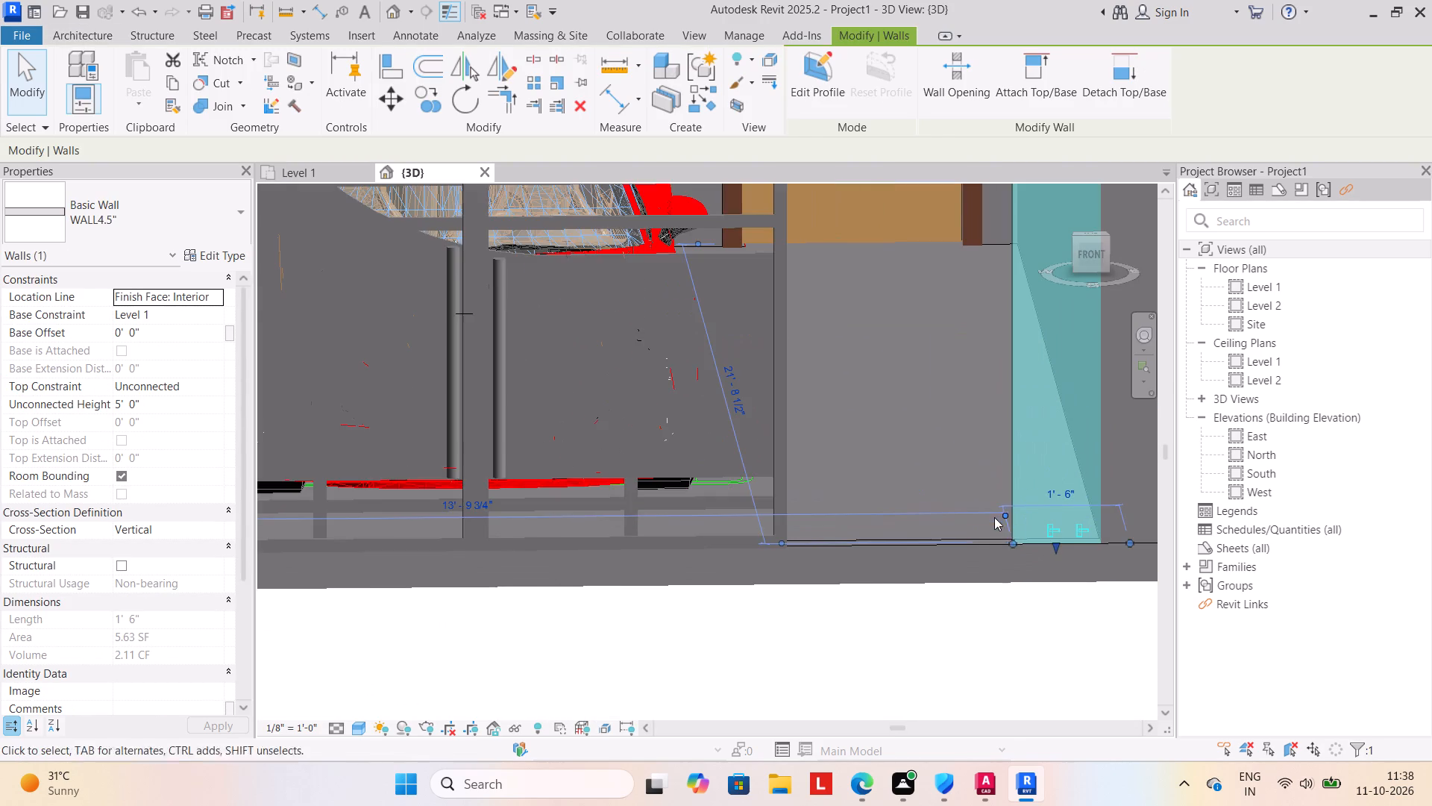
scroll(1012, 545, "up", 5)
left_click_drag(1010, 540, 969, 540)
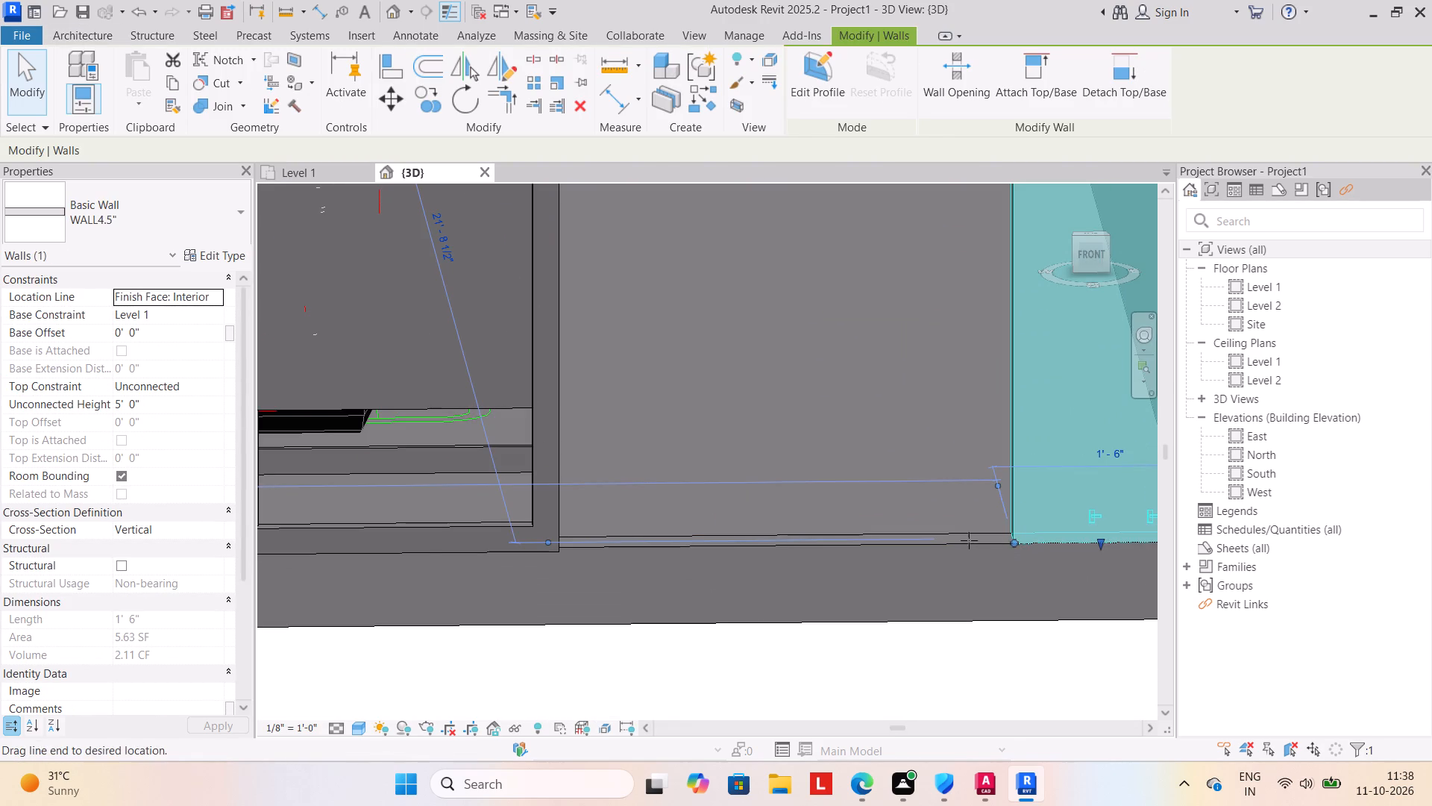
left_click_drag(969, 540, 566, 547)
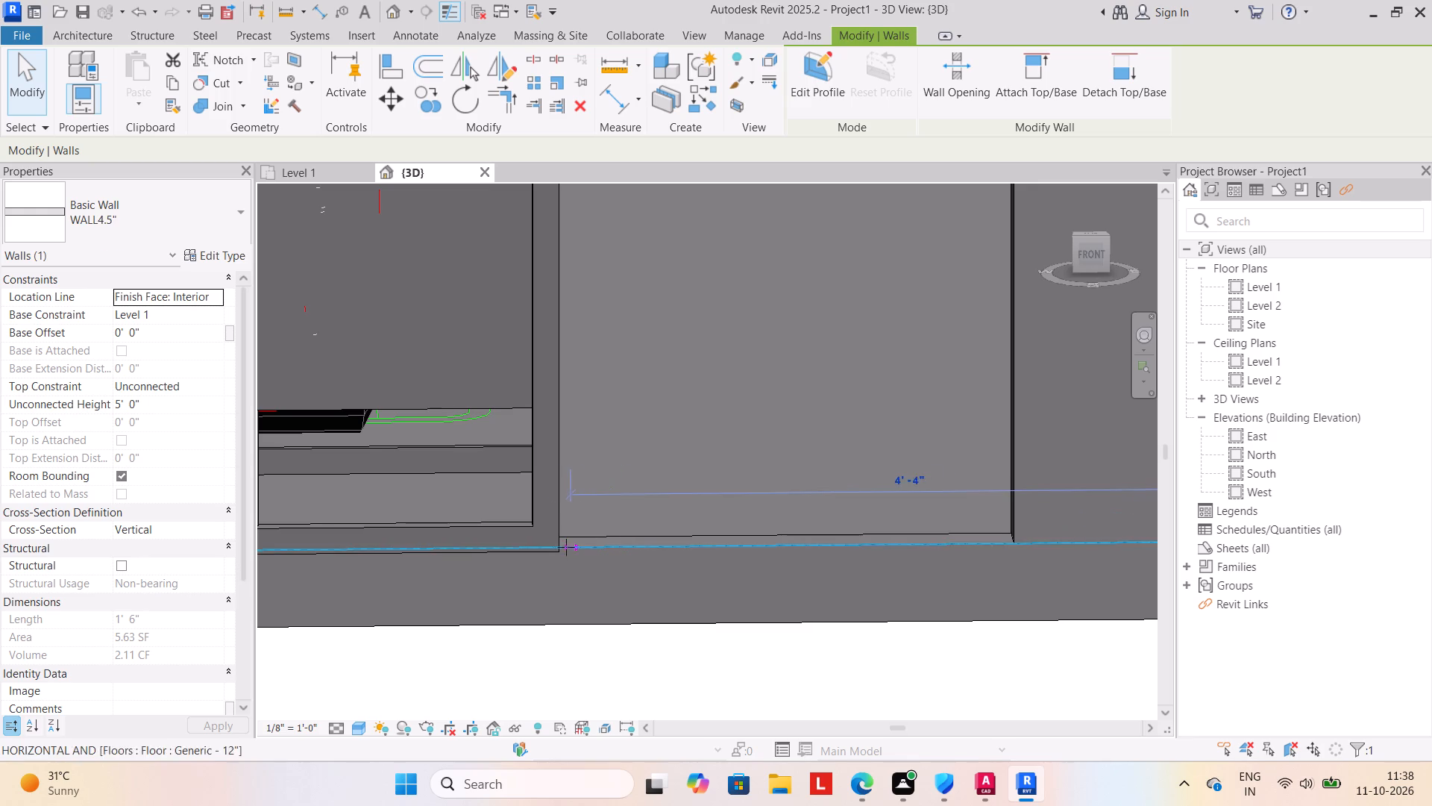
left_click_drag(566, 547, 564, 547)
left_click(660, 655)
Nudge the parking gate two small increments inward, toward the house.
scroll(668, 666, "down", 9)
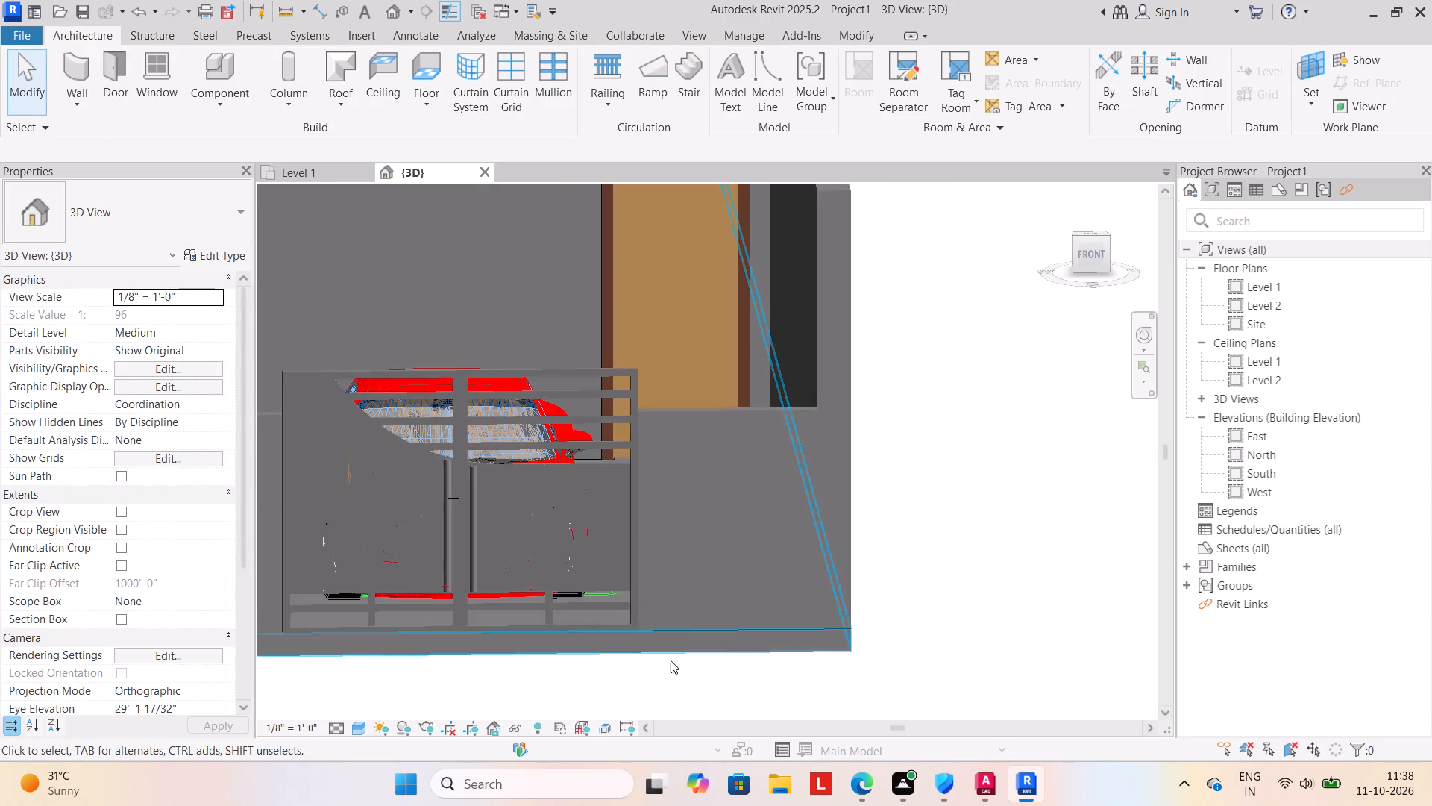
middle_click_drag(671, 660, 955, 589)
left_click(865, 554)
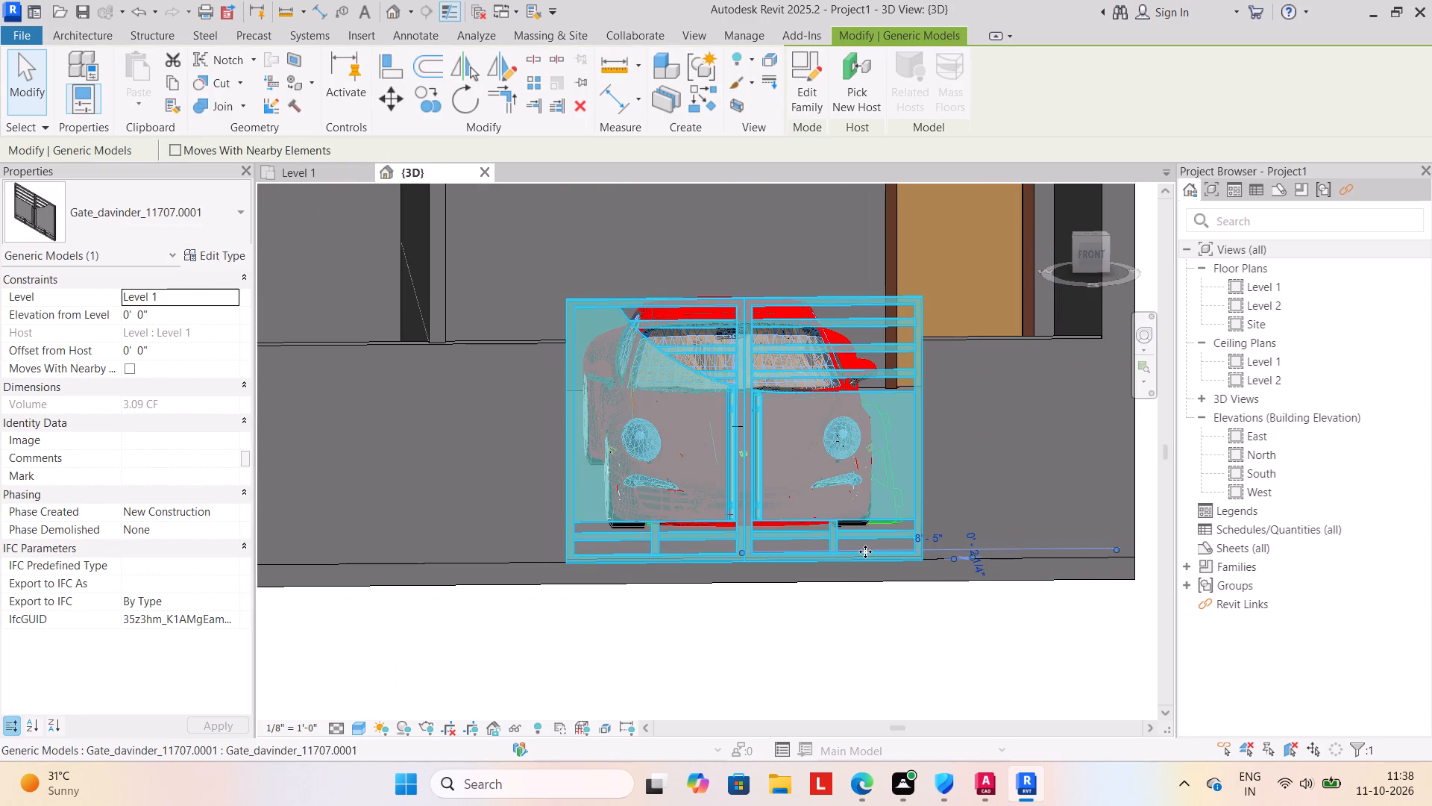
key("Up")
key("Up")
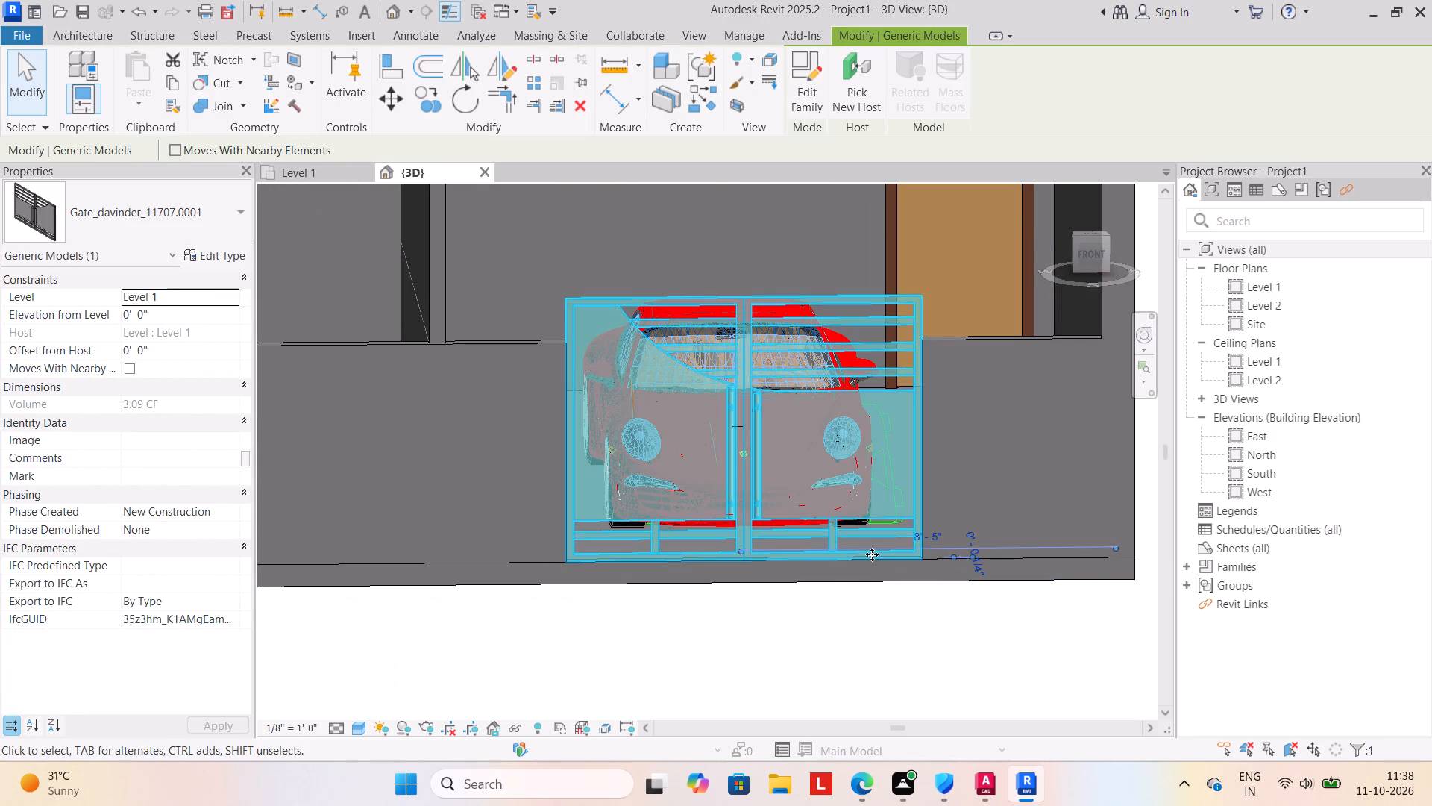
left_click(855, 612)
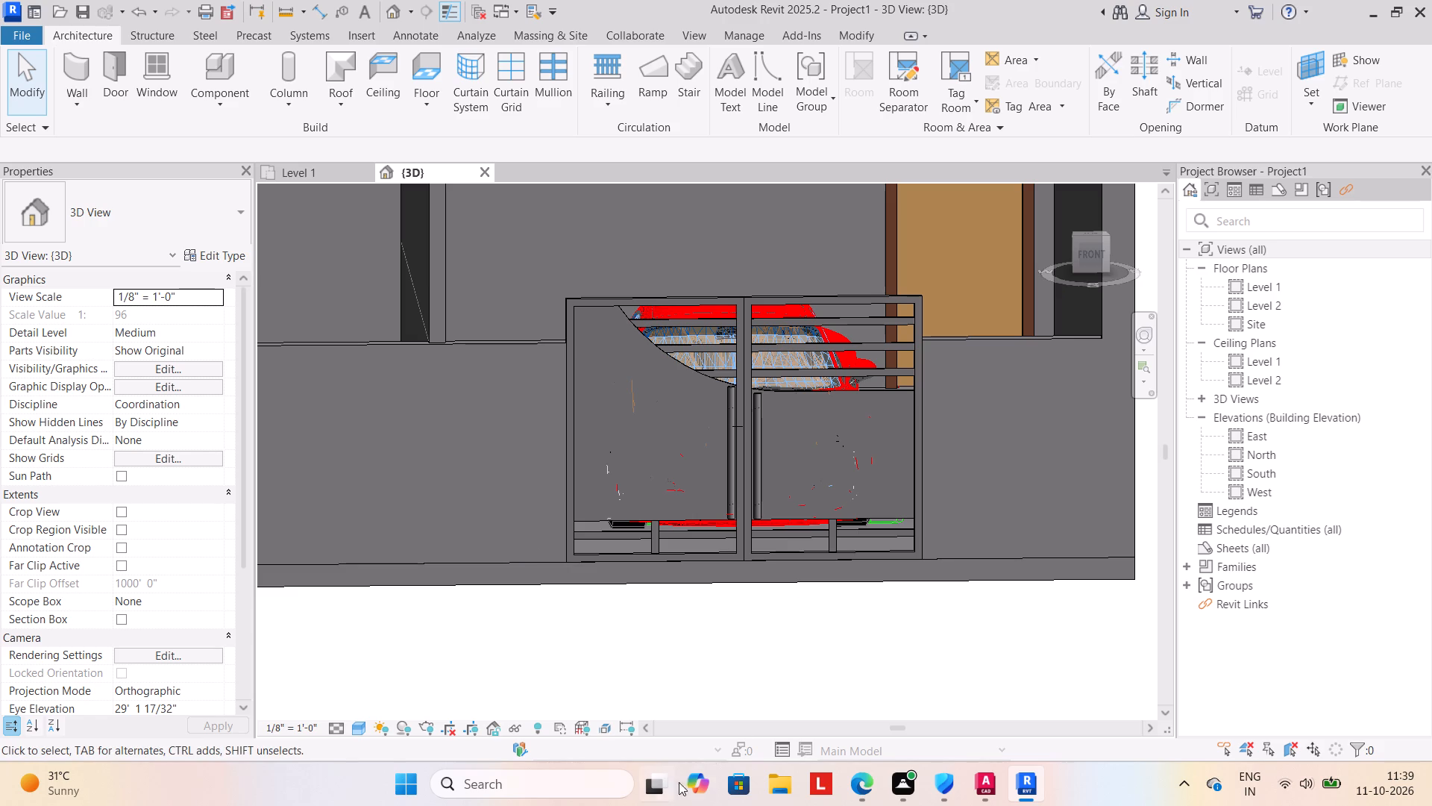
Inspect the house in 3D from the front and above, checking both gates, the front walls and the parked car.
scroll(798, 640, "down", 6)
middle_click_drag(799, 639, 860, 599)
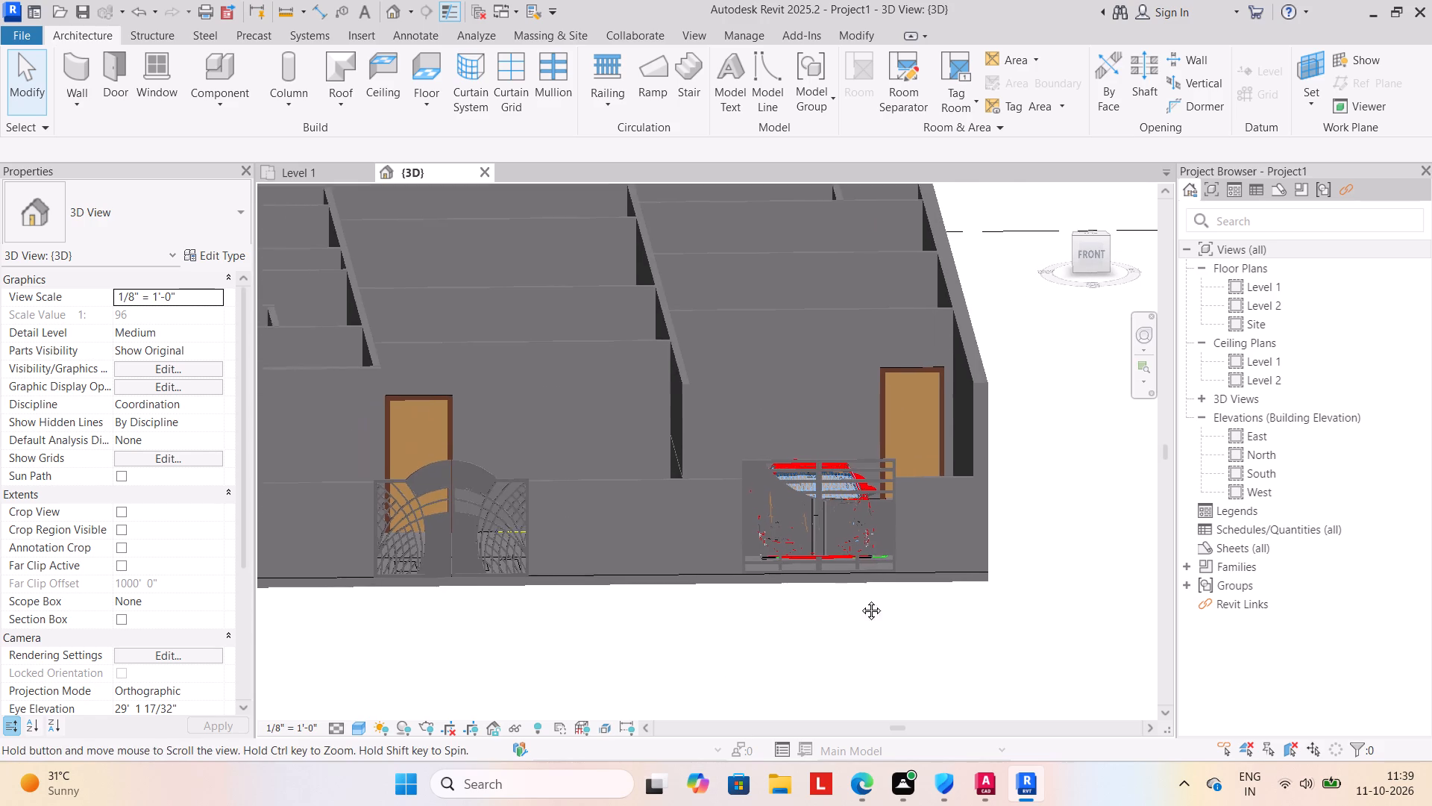
middle_click_drag(860, 599, 890, 587)
middle_click_drag(829, 631, 809, 581, "shift")
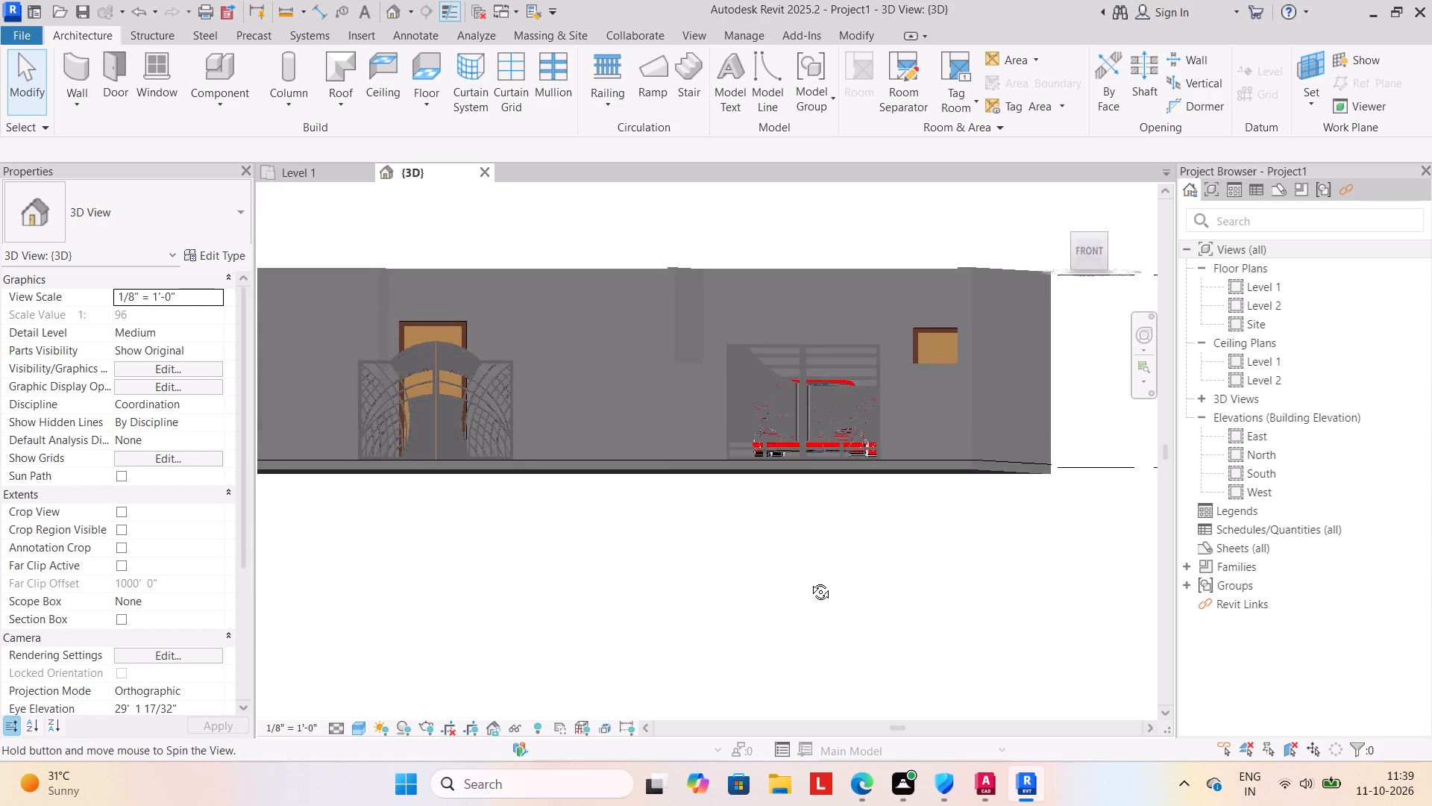
middle_click_drag(809, 581, 821, 610, "shift")
scroll(820, 609, "down", 2)
middle_click_drag(819, 608, 817, 625)
scroll(819, 608, "up", 1, "shift")
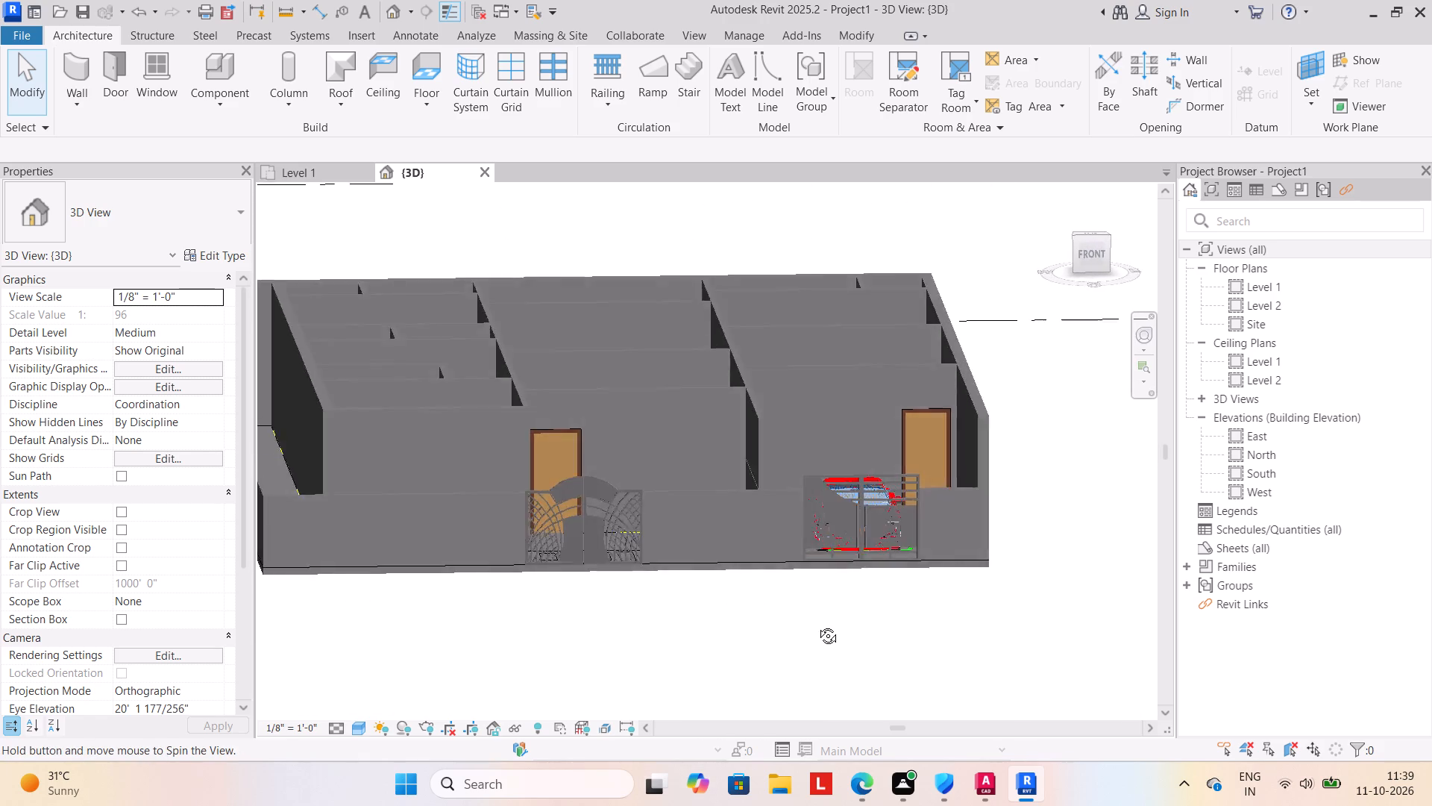
middle_click_drag(817, 625, 803, 622)
middle_click_drag(732, 605, 795, 724, "shift")
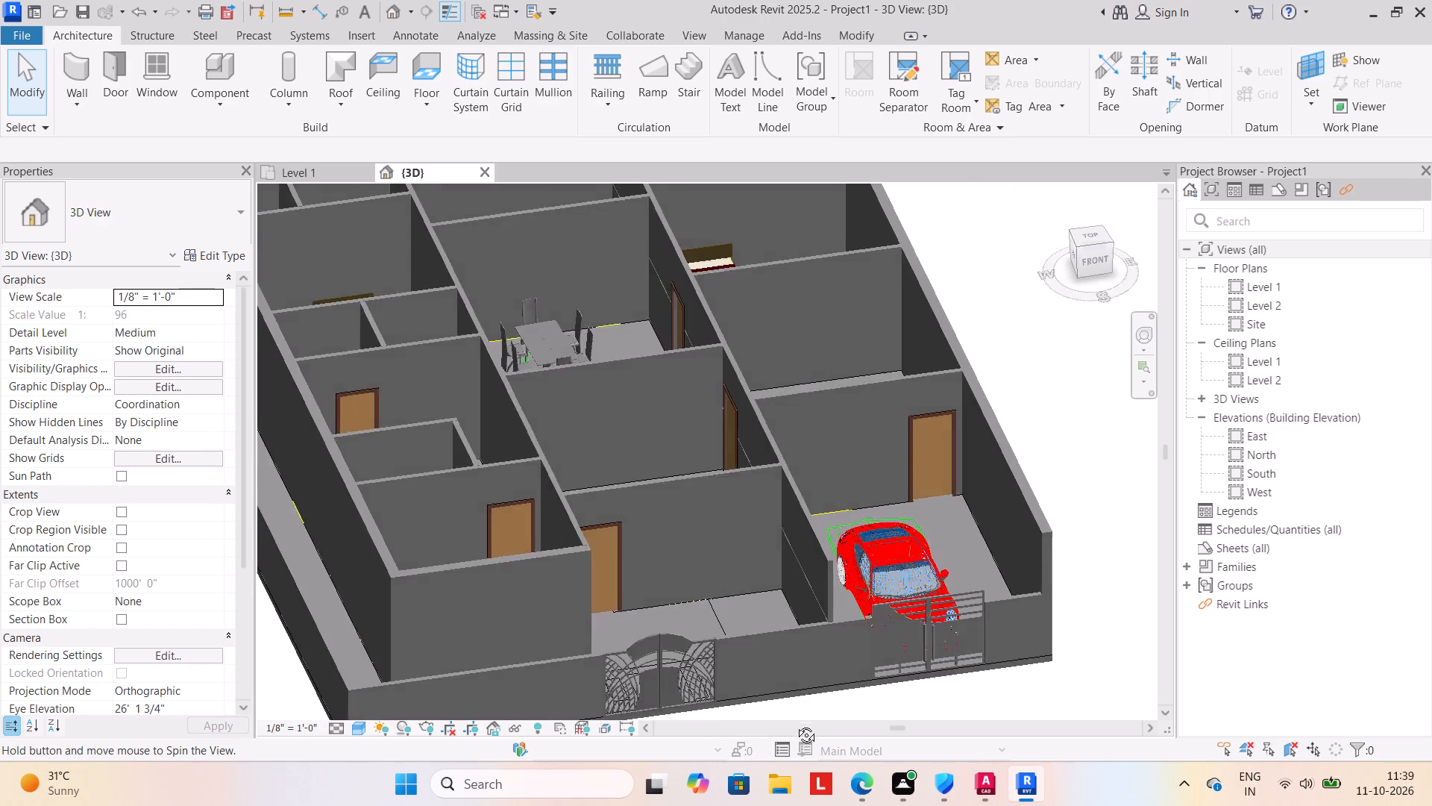
middle_click_drag(795, 724, 757, 573, "shift")
middle_click_drag(737, 488, 759, 531, "shift")
middle_click_drag(749, 547, 688, 554, "shift")
scroll(698, 531, "down", 2)
middle_click_drag(698, 531, 753, 526)
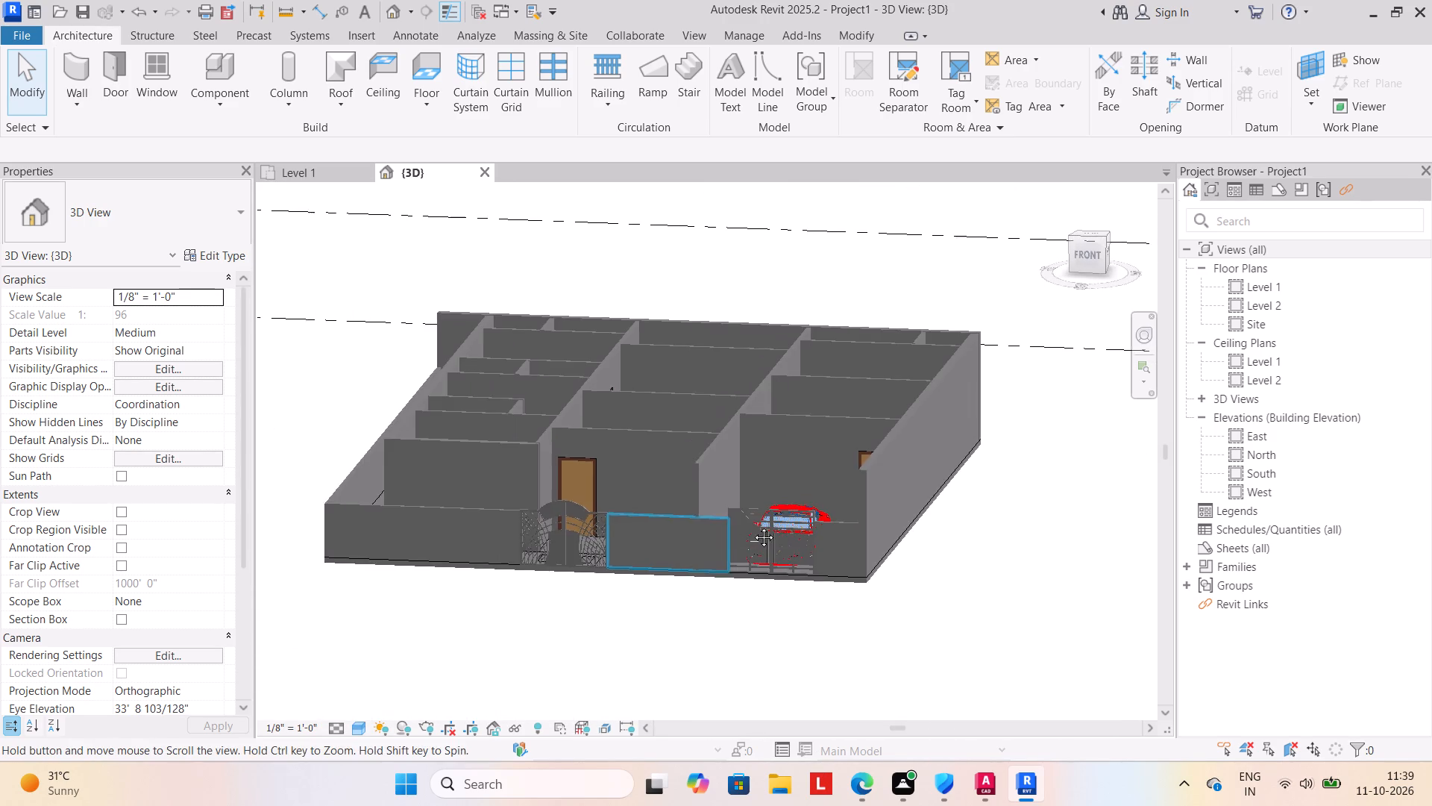
Place Fixed 16" x 24" windows: two in the rear toilets' back wall, one between bedroom and middle toilet, one in the front toilet's outer wall.
middle_click_drag(753, 526, 799, 497)
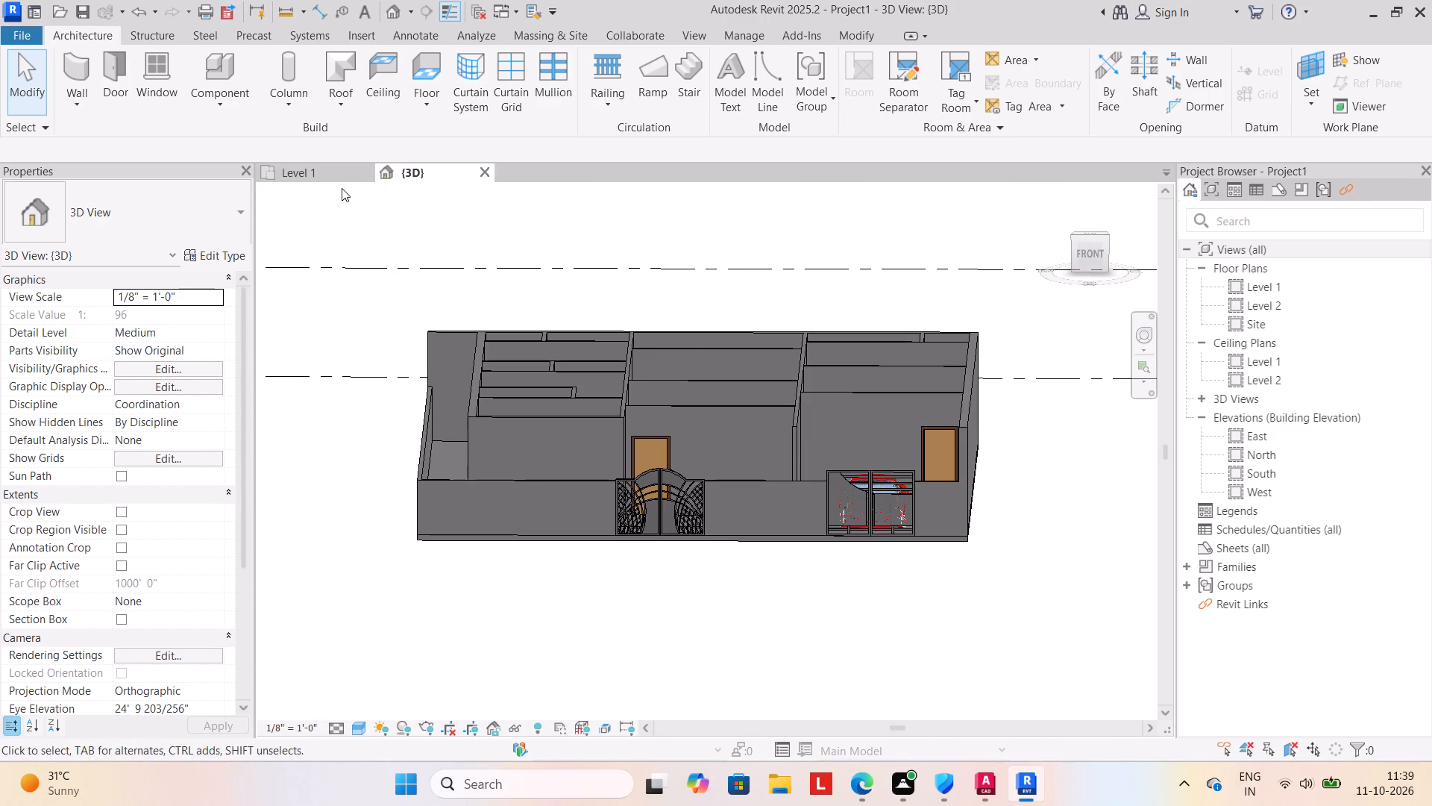
left_click(300, 175)
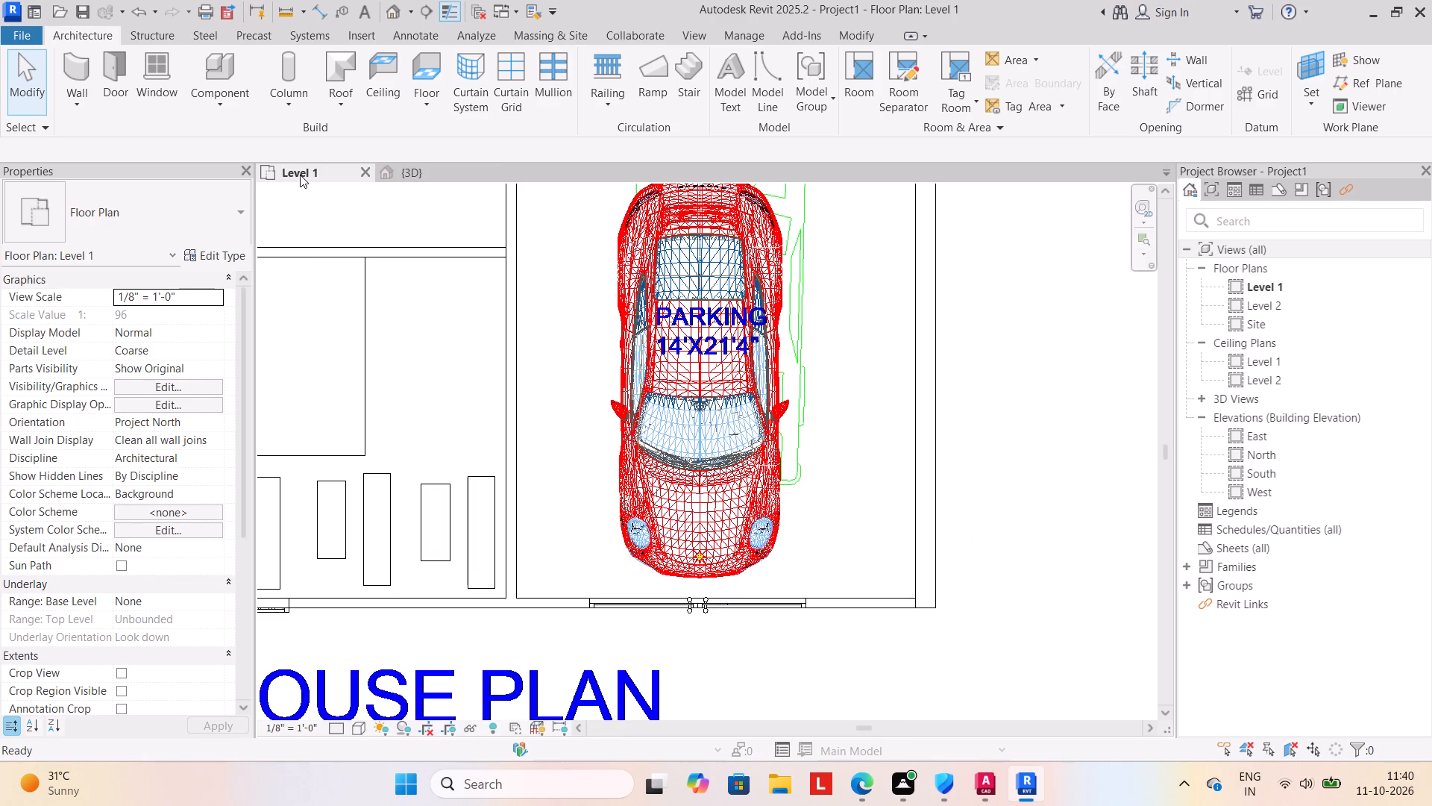
scroll(387, 375, "down", 5)
scroll(471, 413, "down", 2)
middle_click_drag(468, 413, 674, 457)
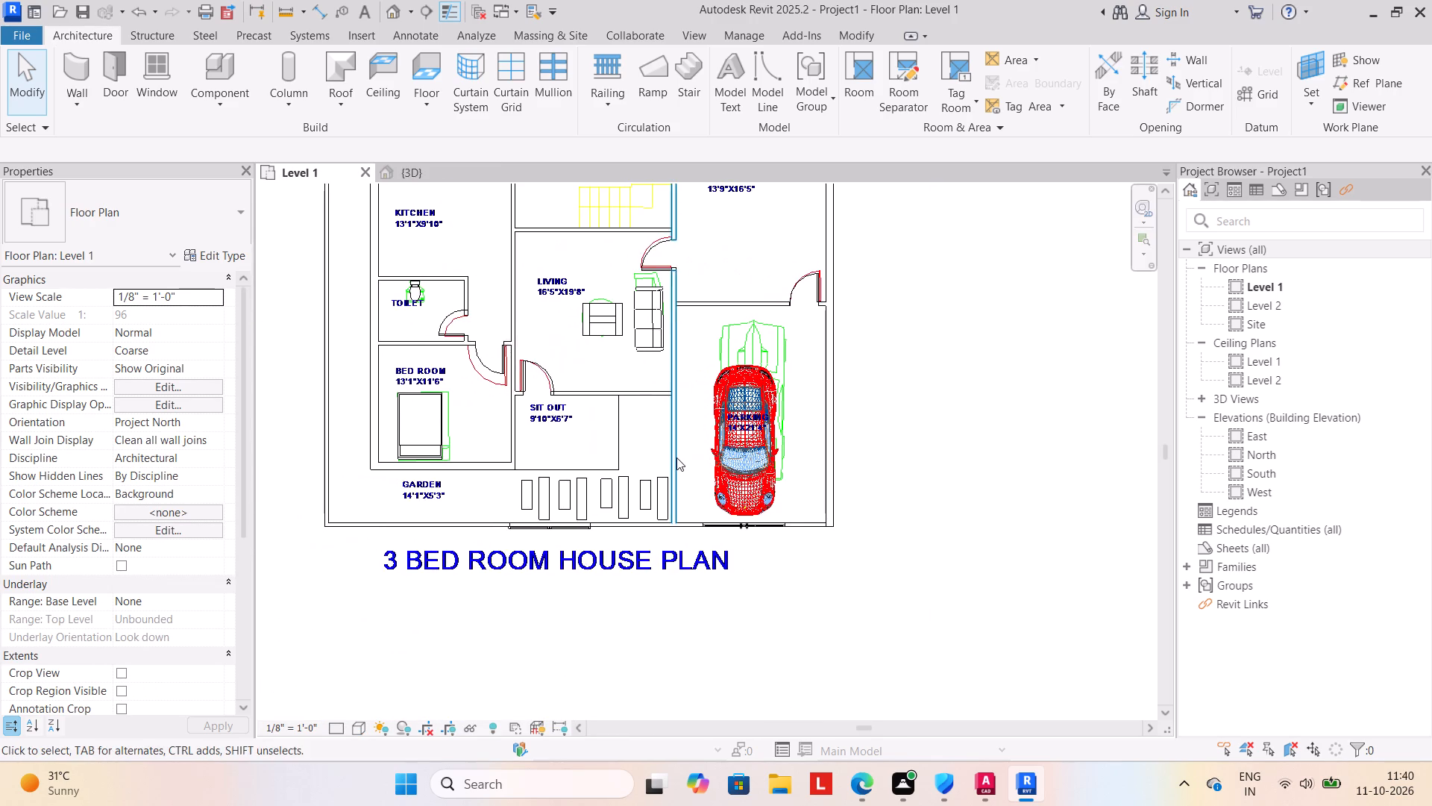
scroll(676, 457, "down", 1)
middle_click_drag(645, 454, 726, 472)
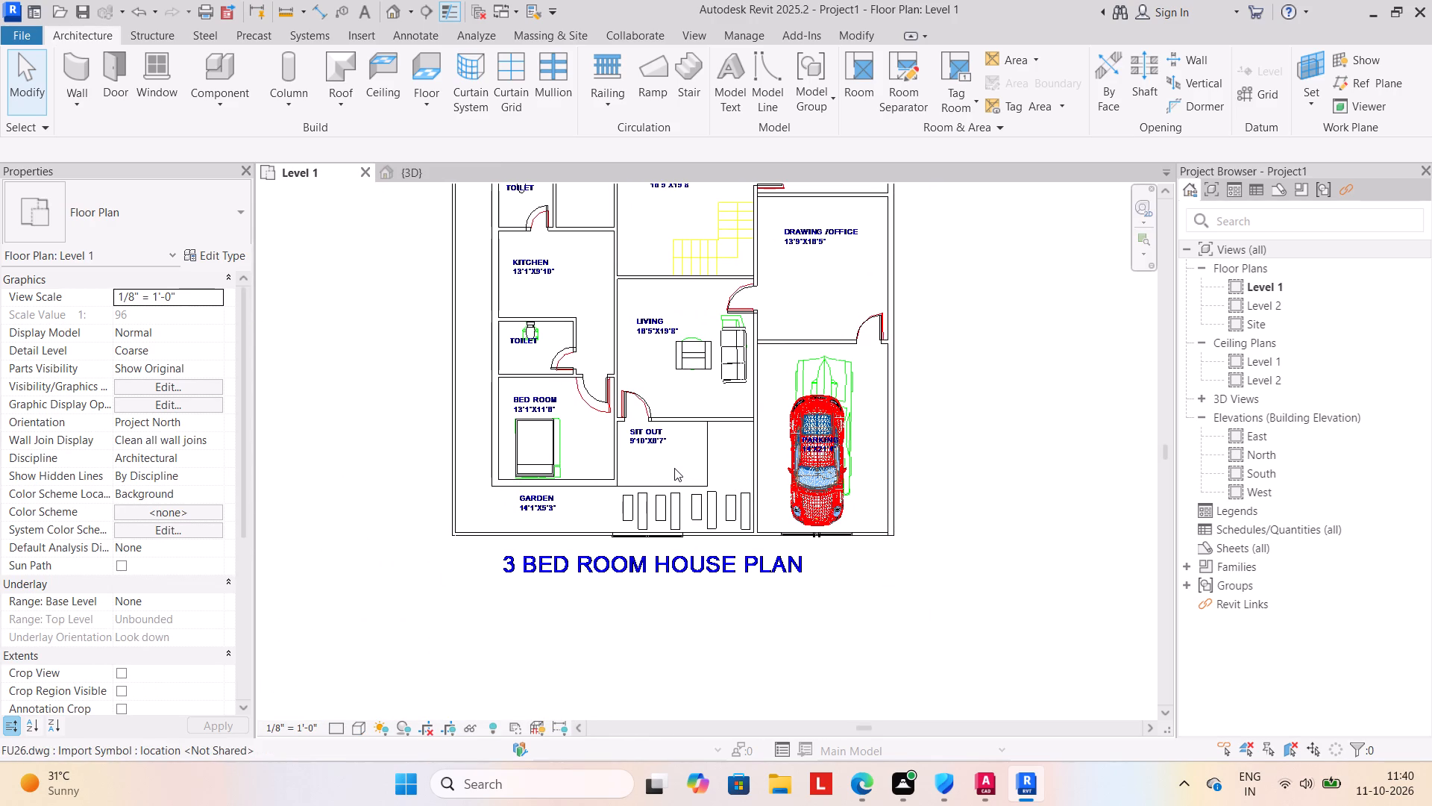
scroll(673, 468, "down", 2)
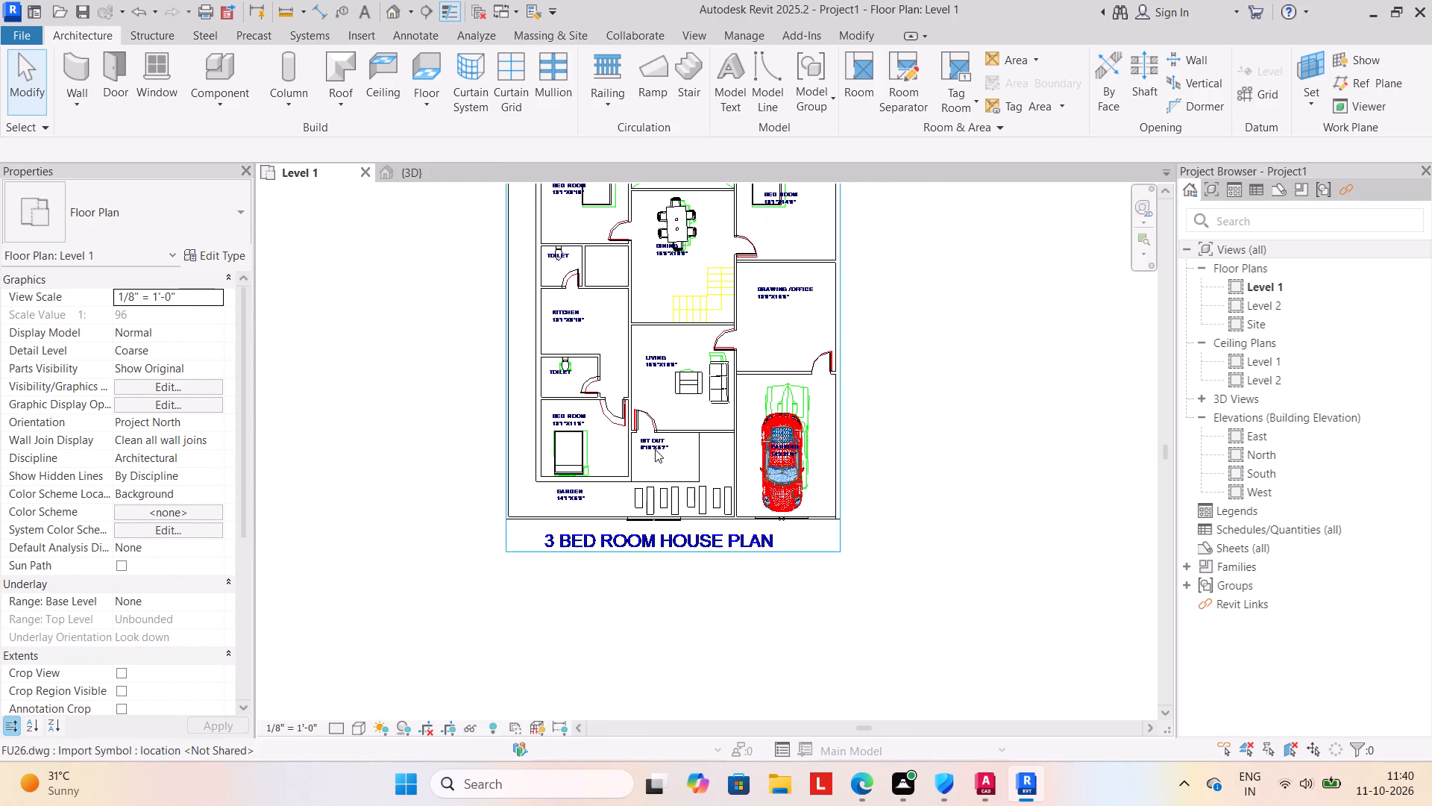
scroll(655, 449, "down", 1)
middle_click_drag(653, 448, 693, 513)
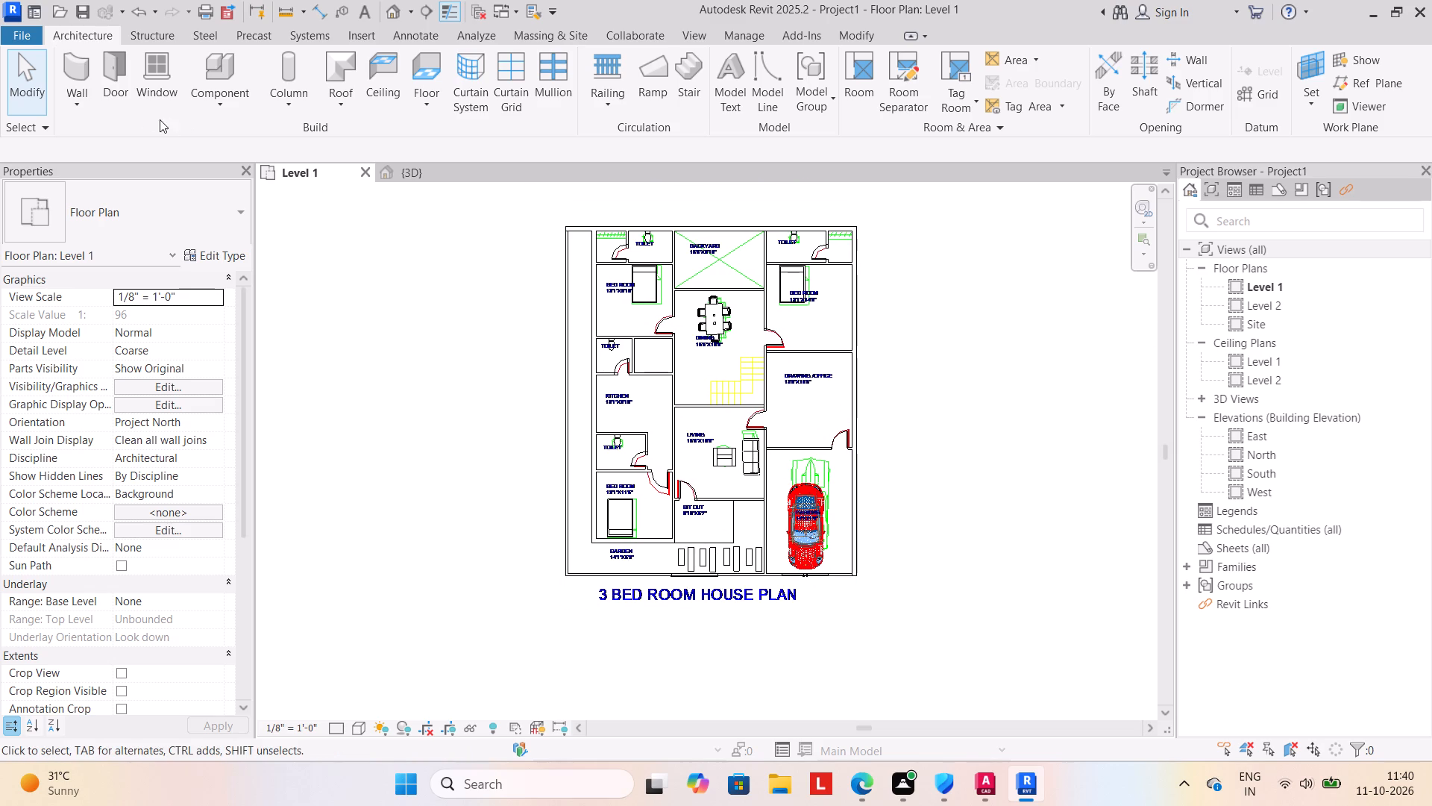
left_click(154, 79)
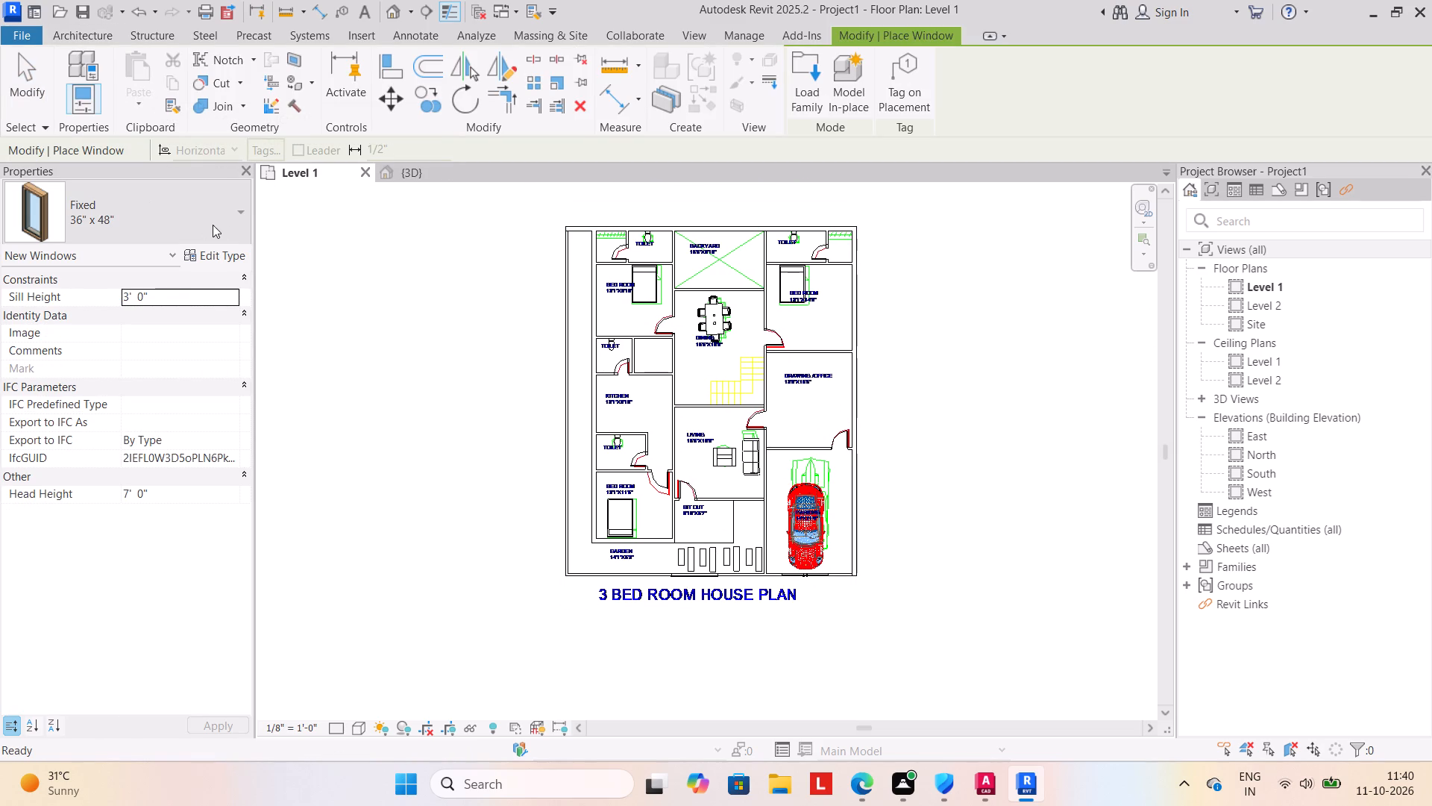
left_click(239, 214)
left_click(180, 287)
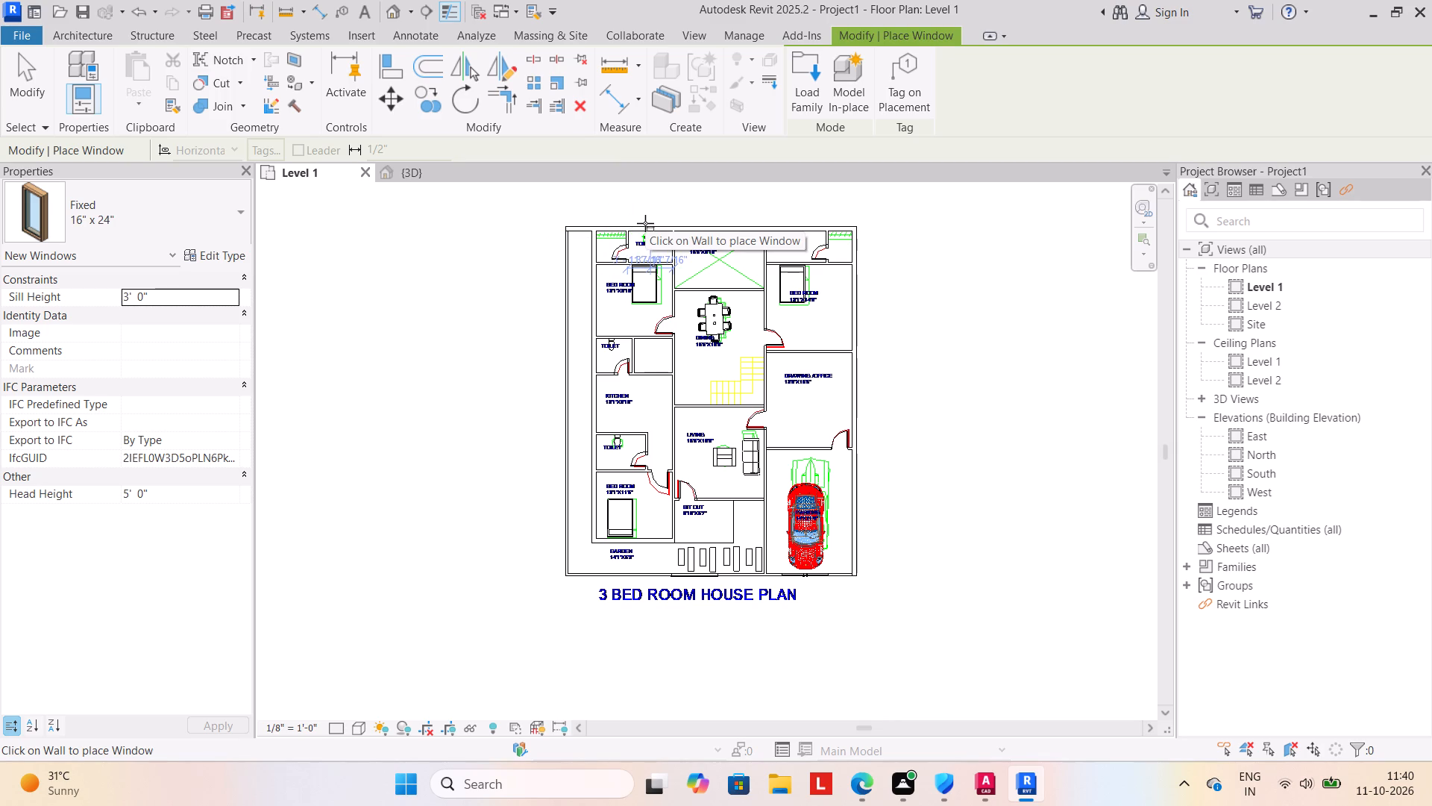
scroll(645, 223, "up", 3)
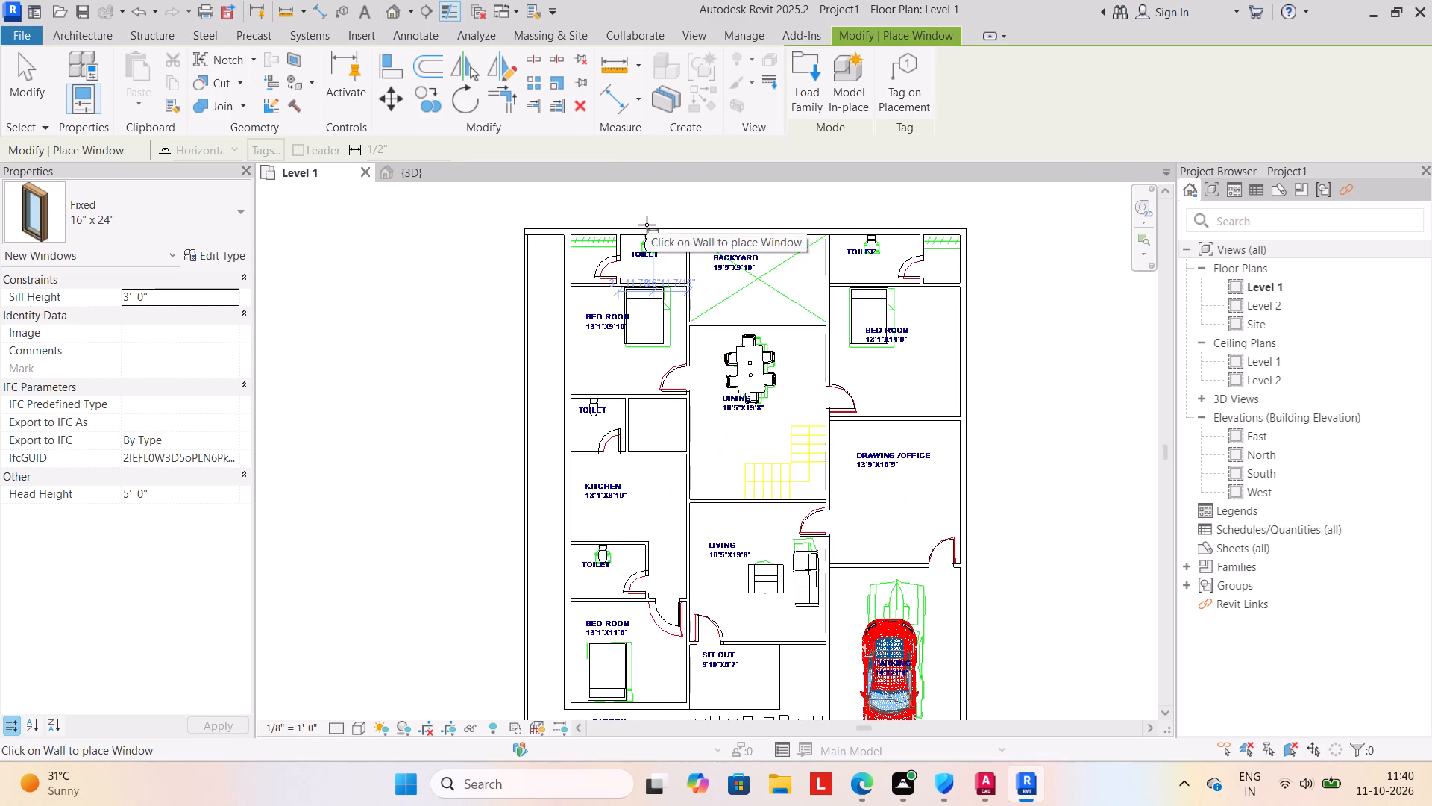
left_click(647, 225)
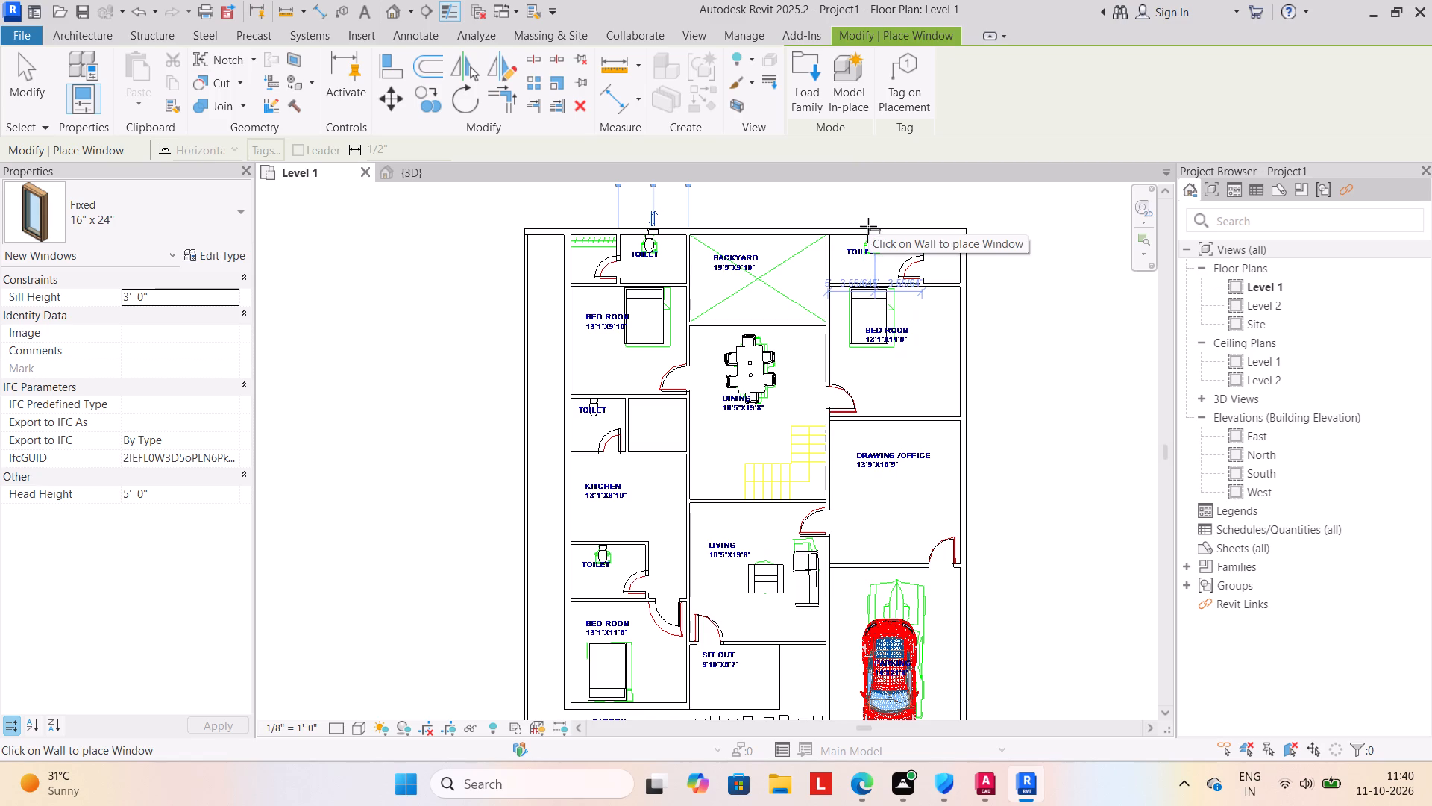
left_click(868, 226)
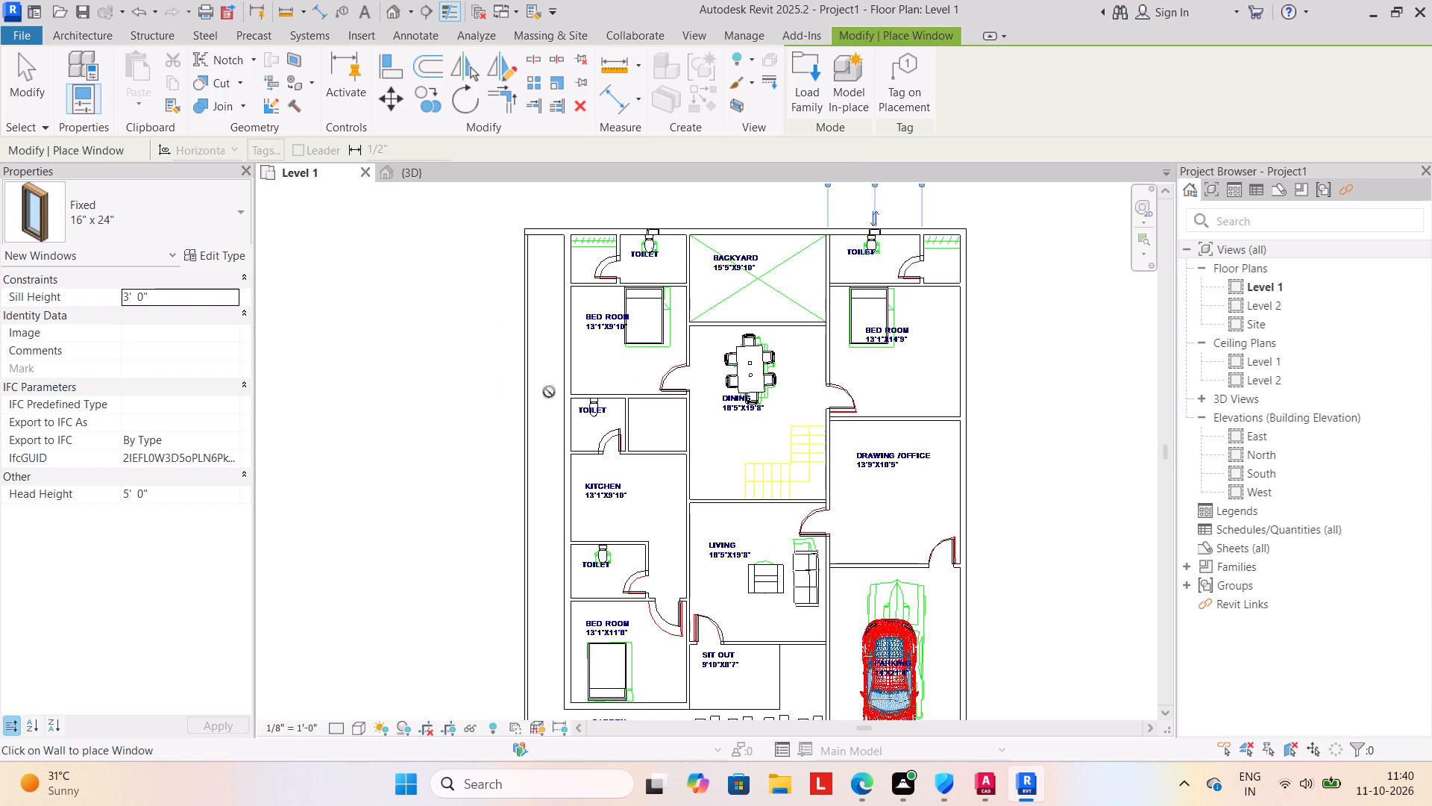
left_click(592, 390)
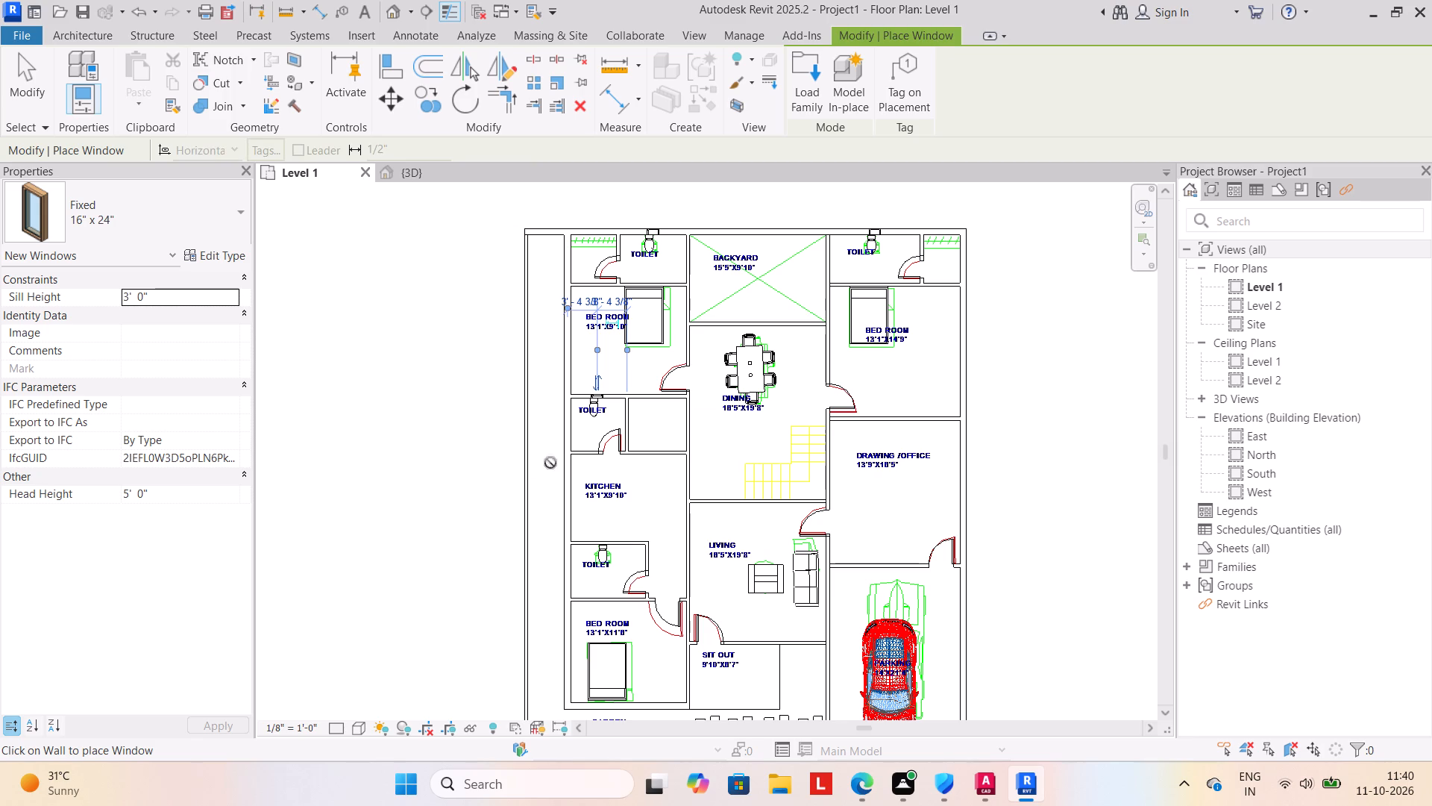
left_click(559, 569)
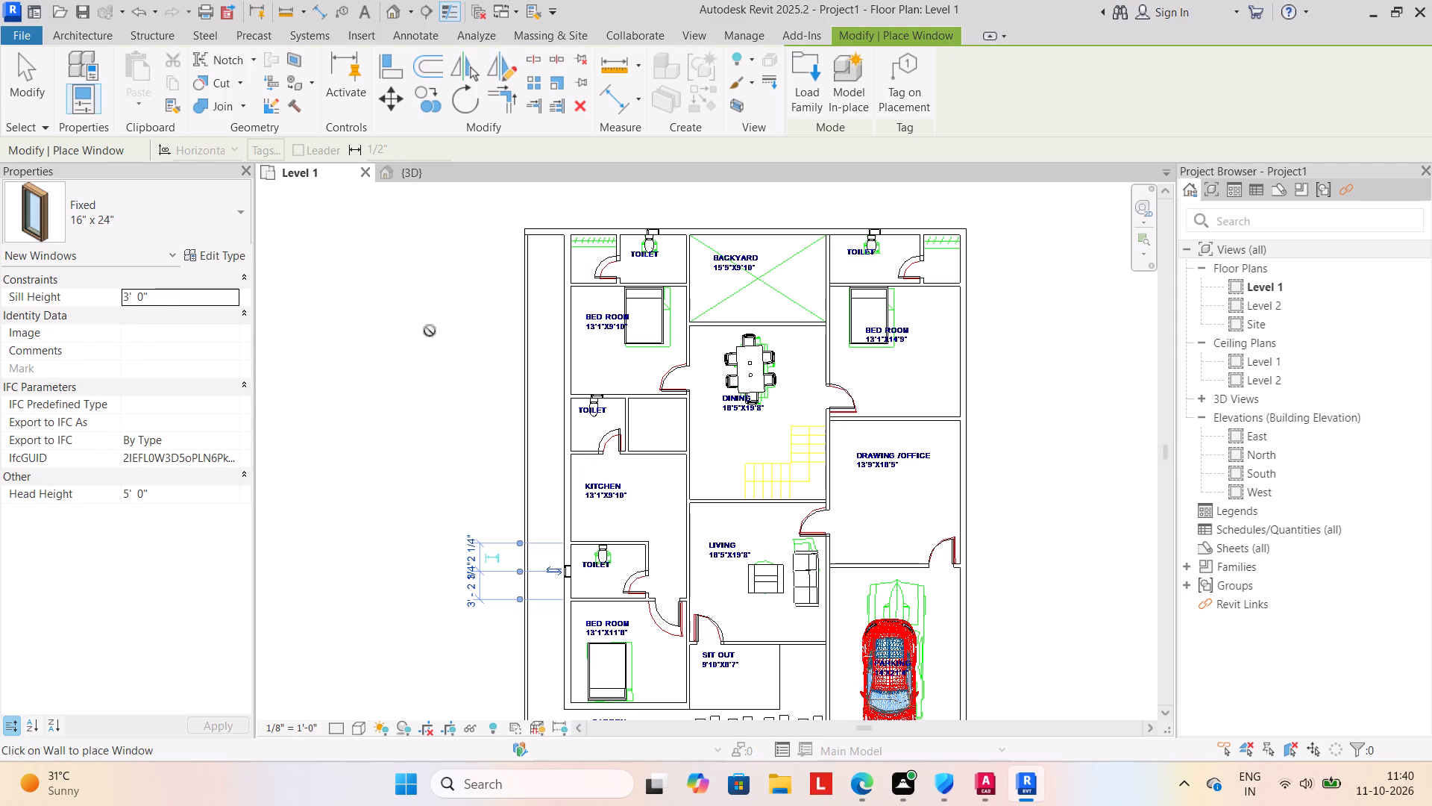
Place Window-Casement-Double 34" x 36" windows in the west rear bedroom, front bedroom's garden wall, living room's sit-out wall and drawing/office outer wall.
left_click(245, 210)
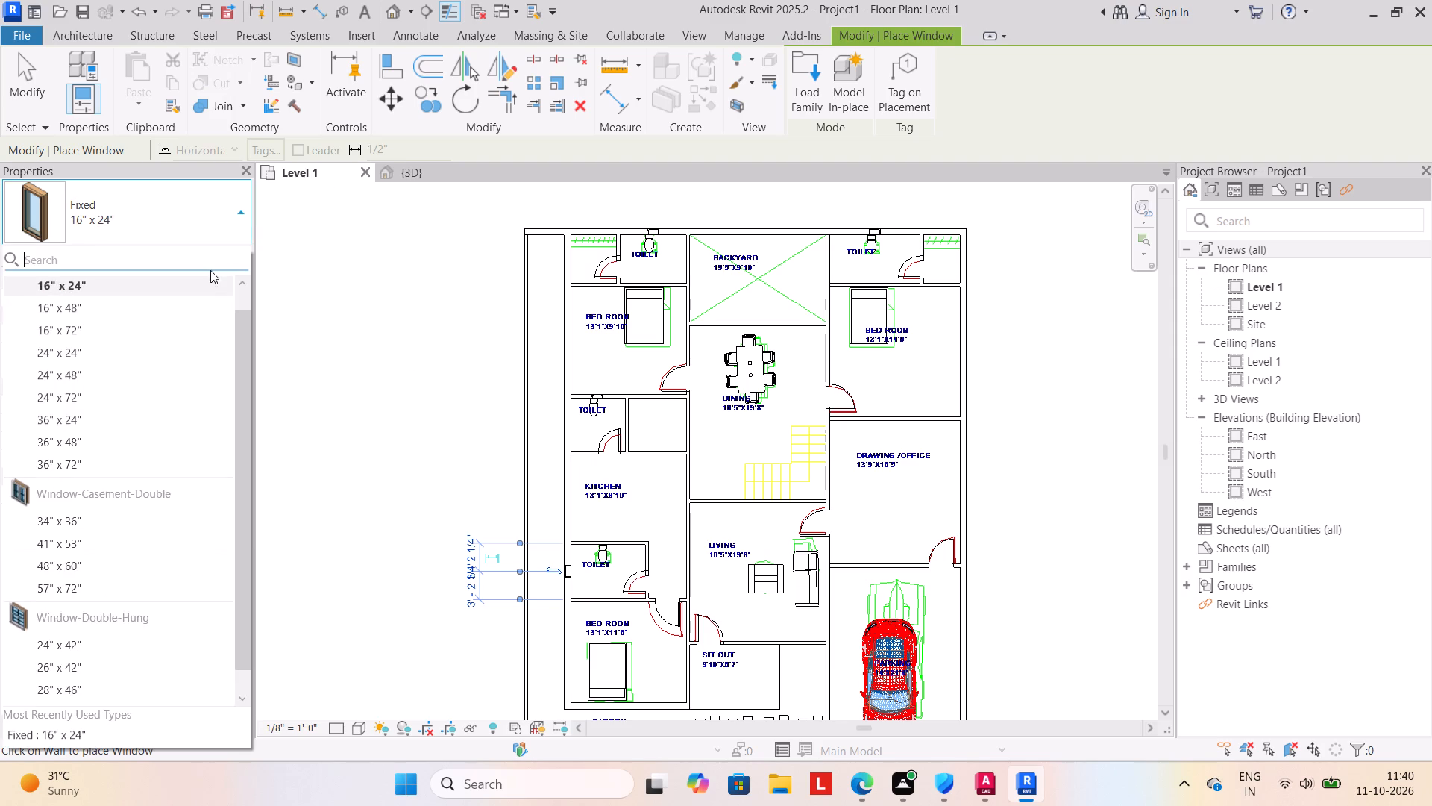
left_click(137, 518)
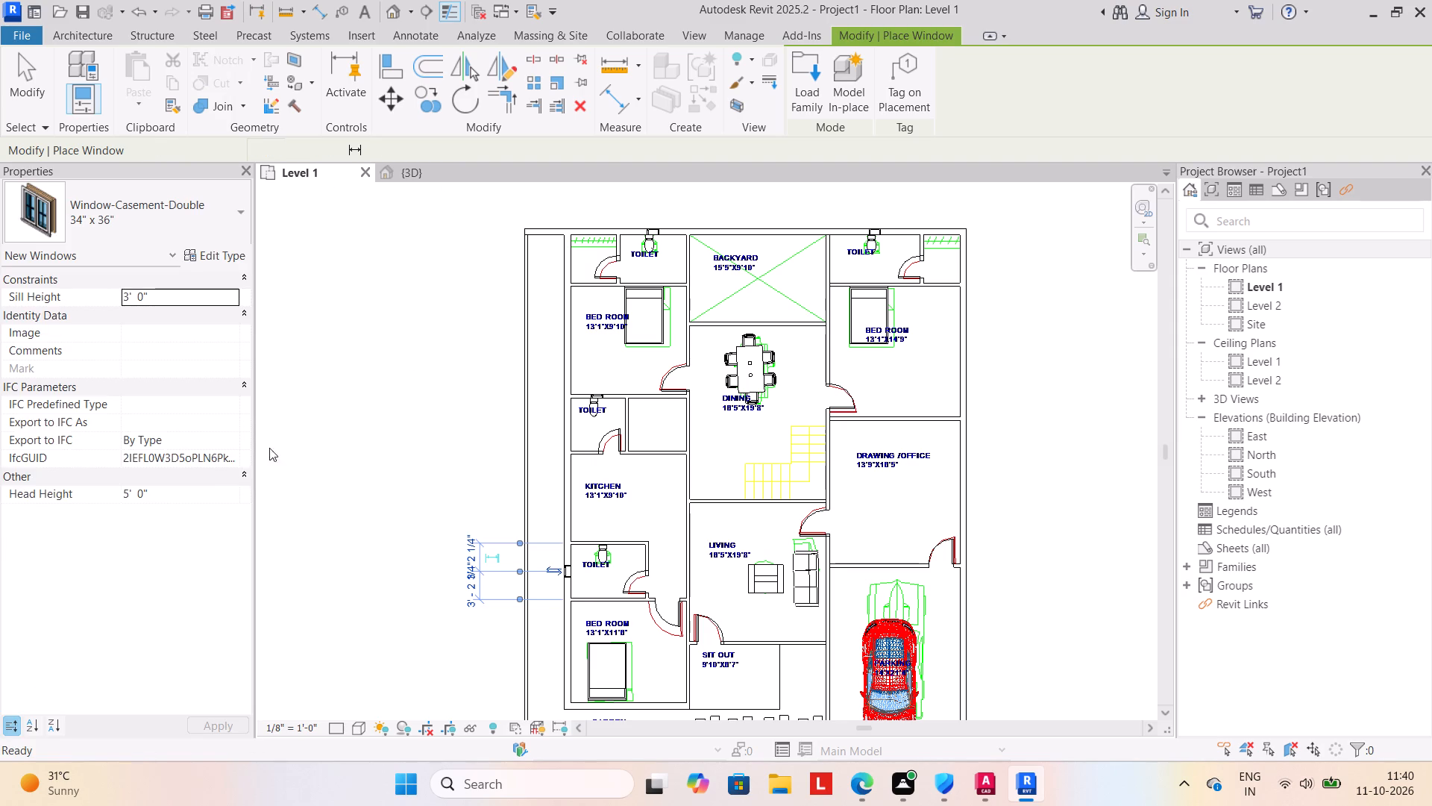
left_click(562, 331)
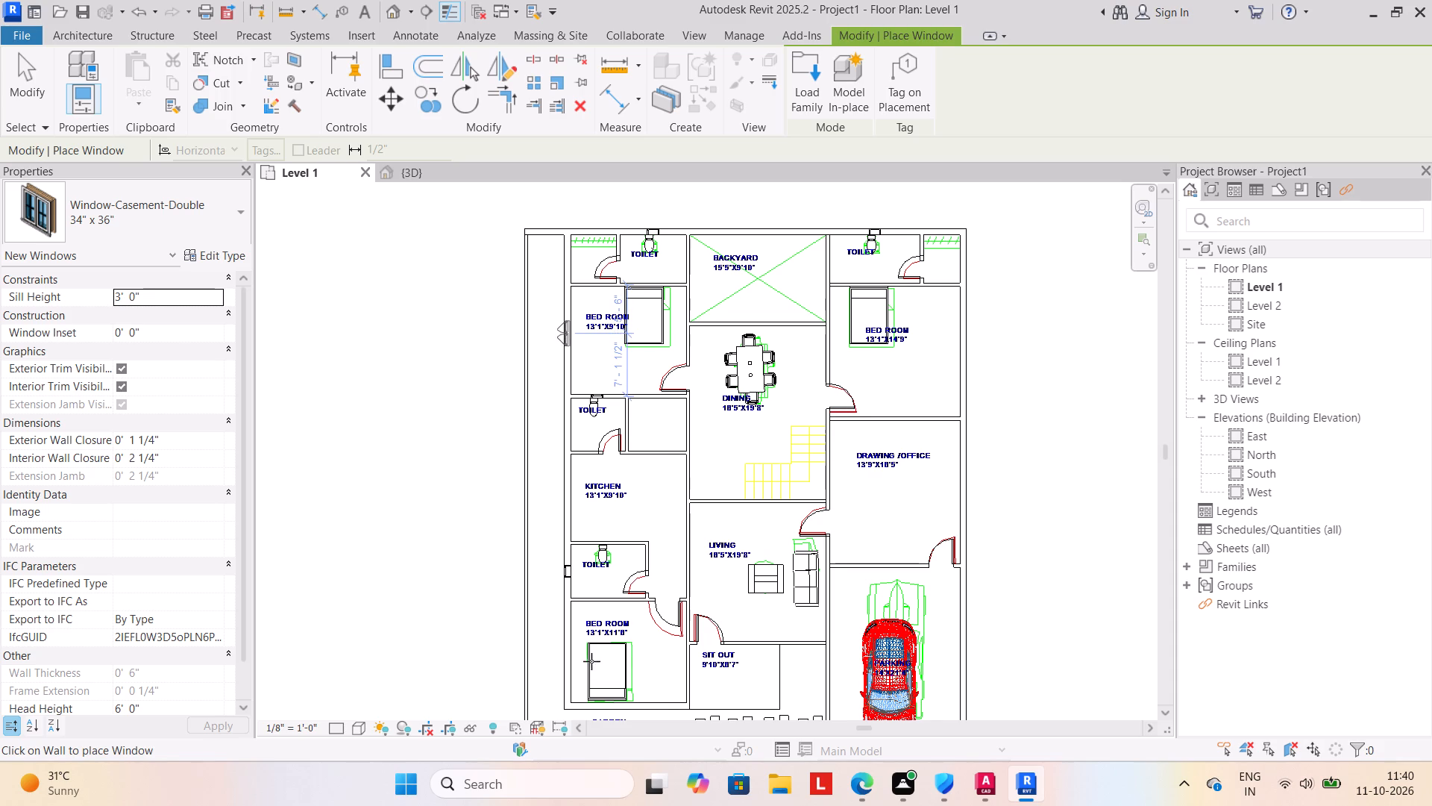
middle_click_drag(629, 649, 632, 510)
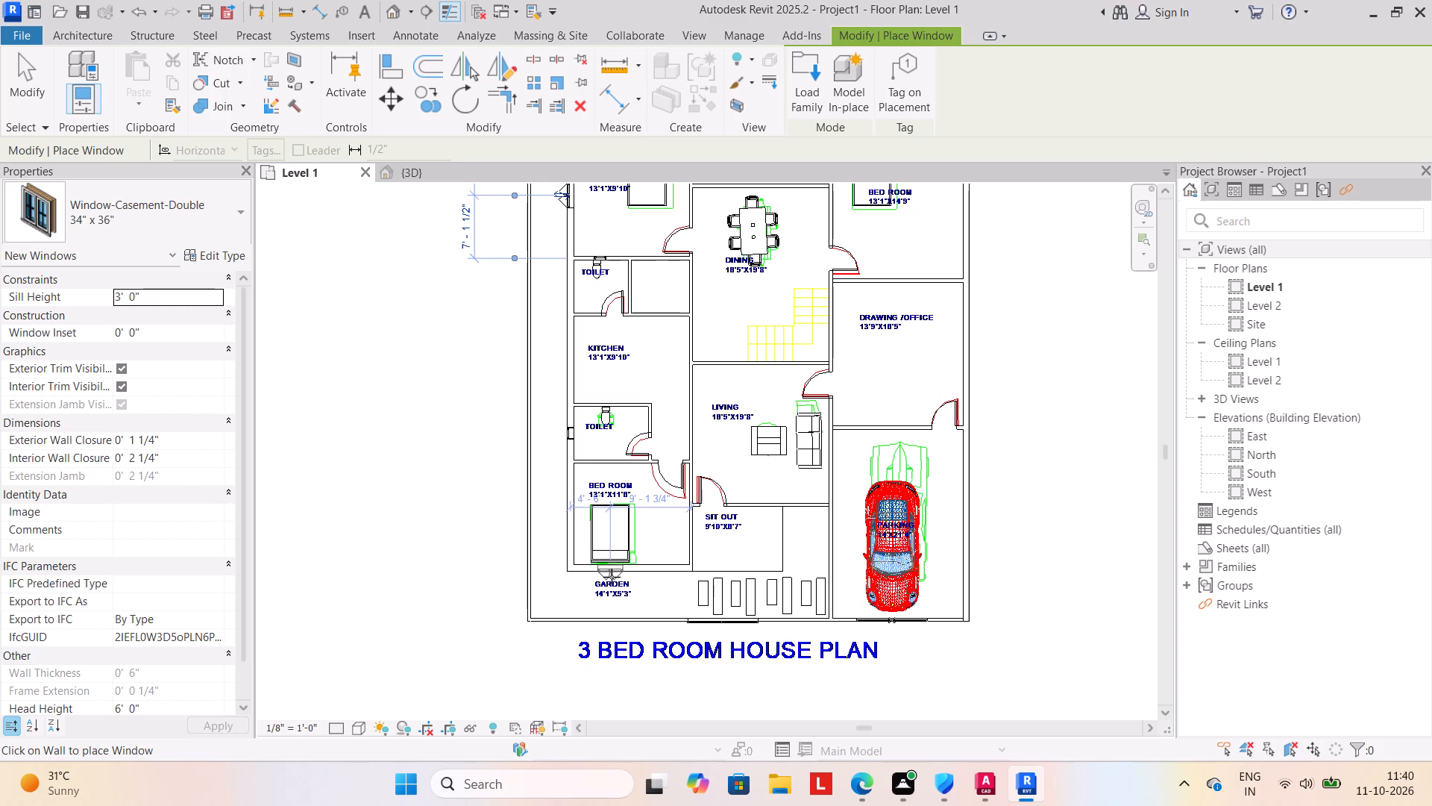
left_click(612, 576)
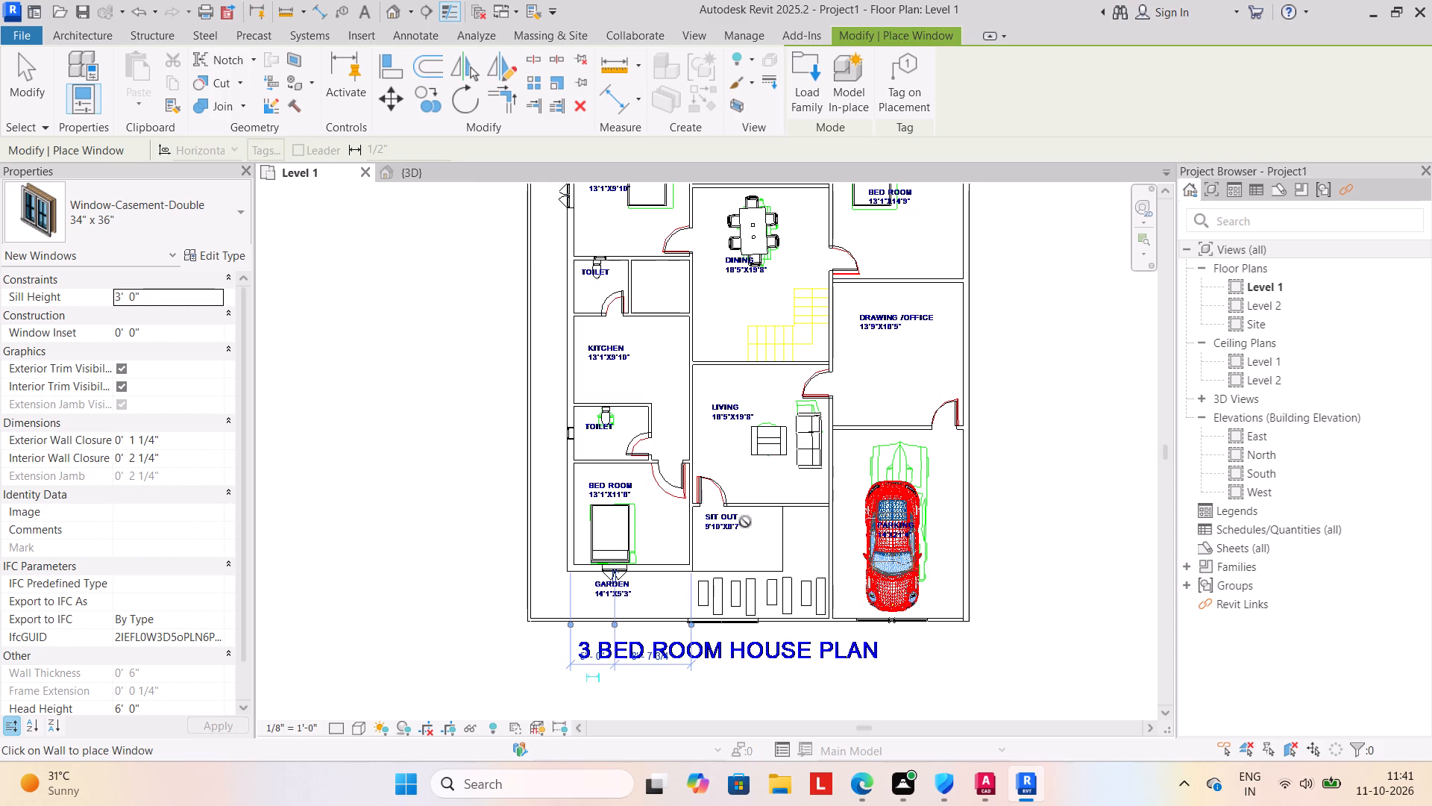
left_click(775, 499)
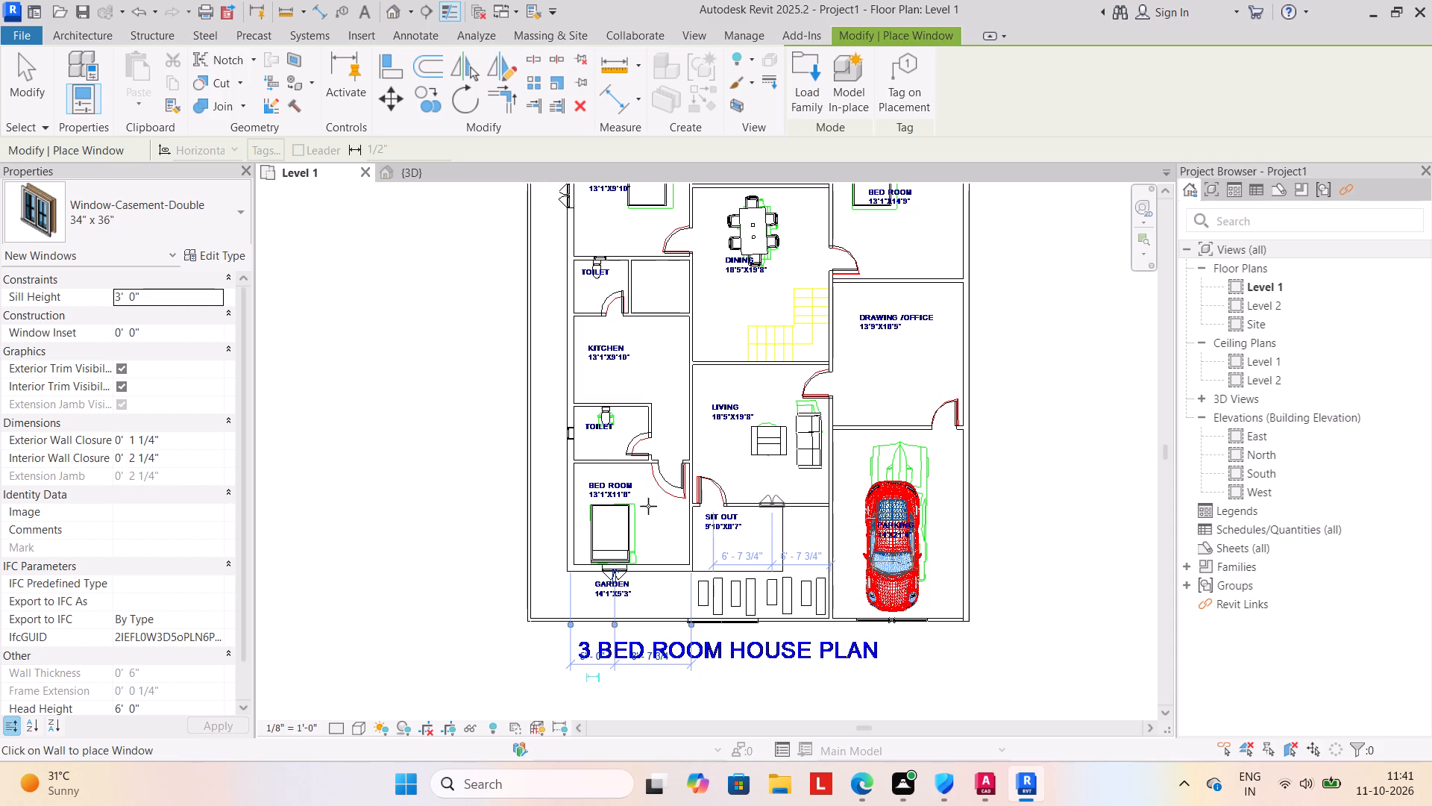
left_click(239, 211)
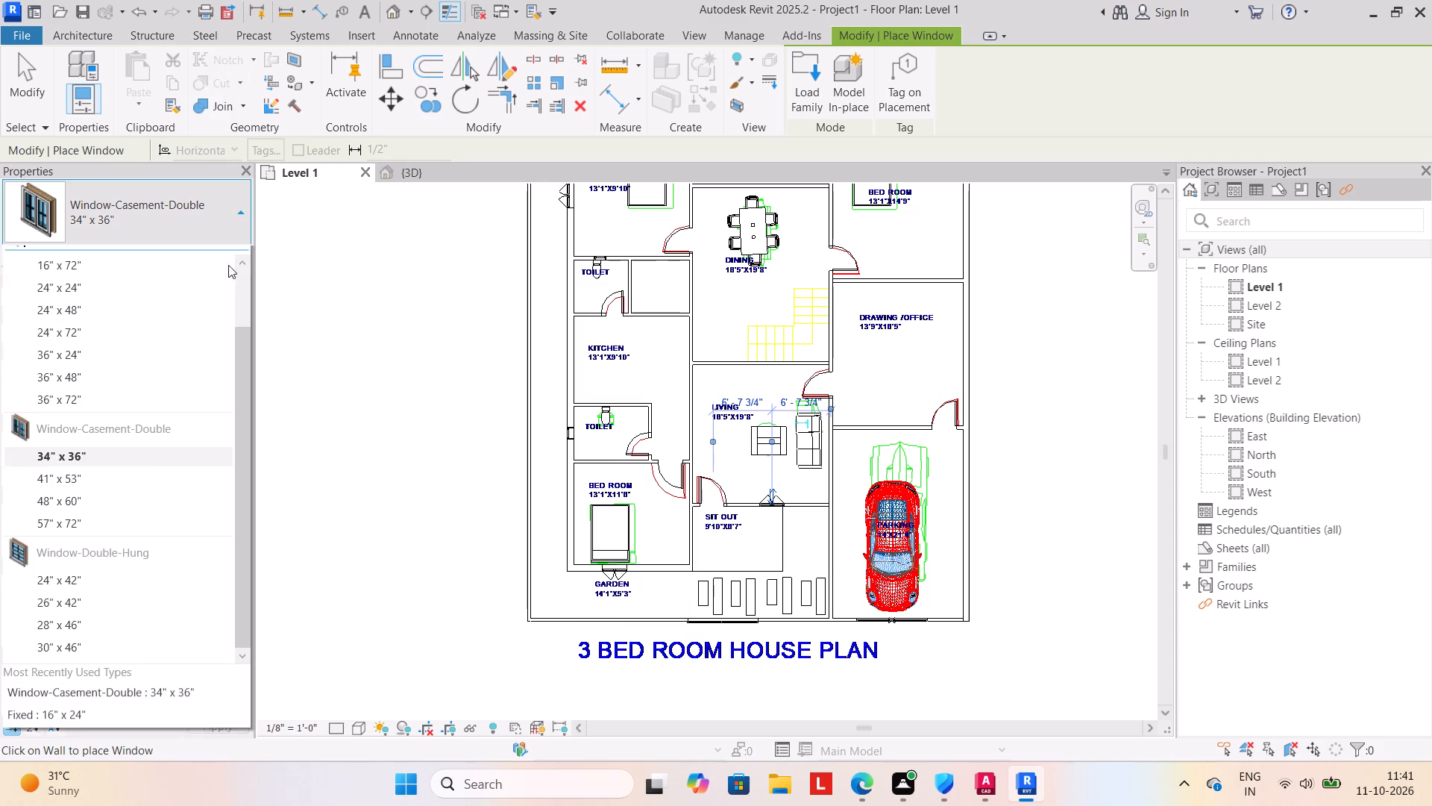
left_click(123, 534)
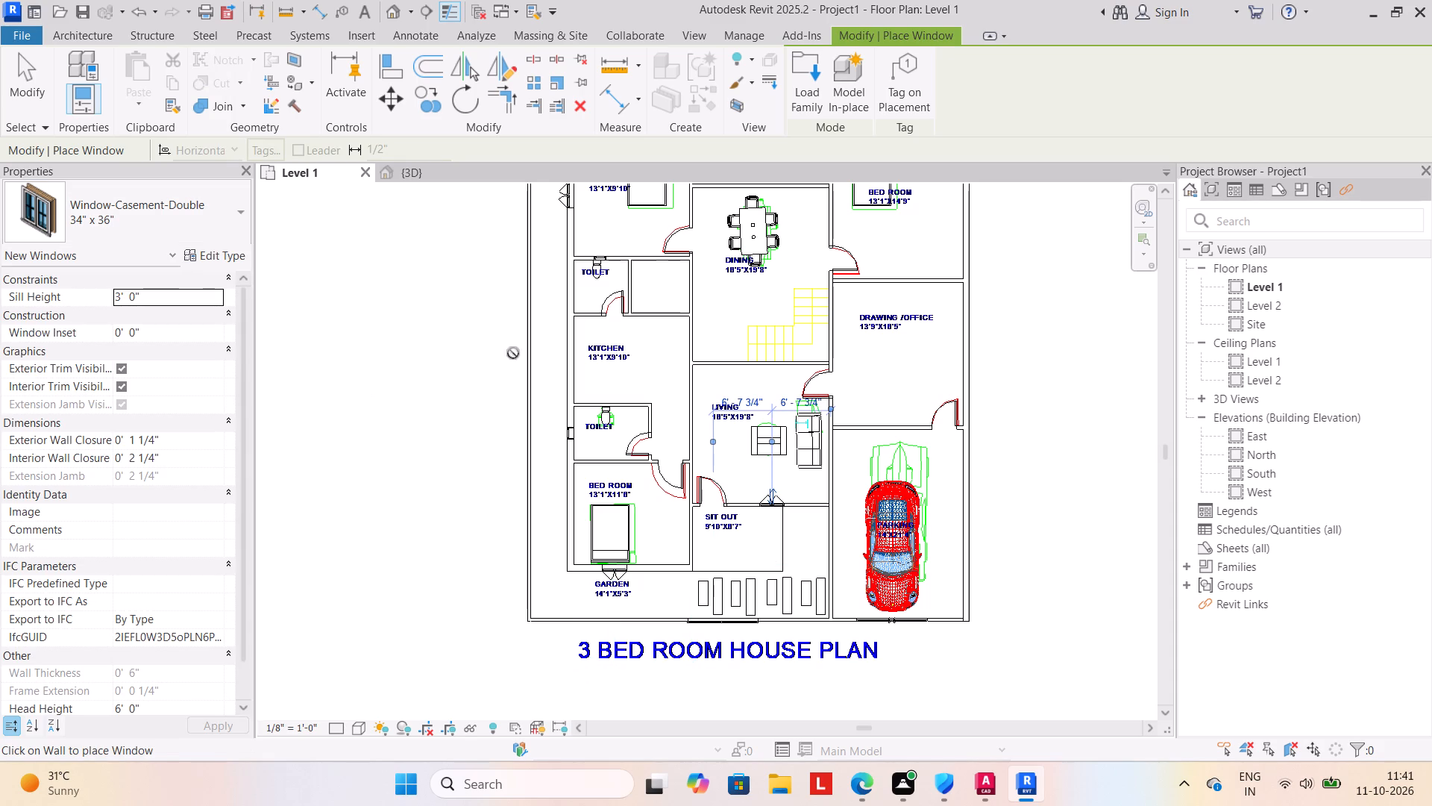
left_click(970, 331)
Place a Window-Casement-Double 57" x 72" window in the east bedroom's outer wall, about 5'-6" from the toilet partition.
scroll(872, 366, "down", 4)
middle_click_drag(863, 356, 866, 381)
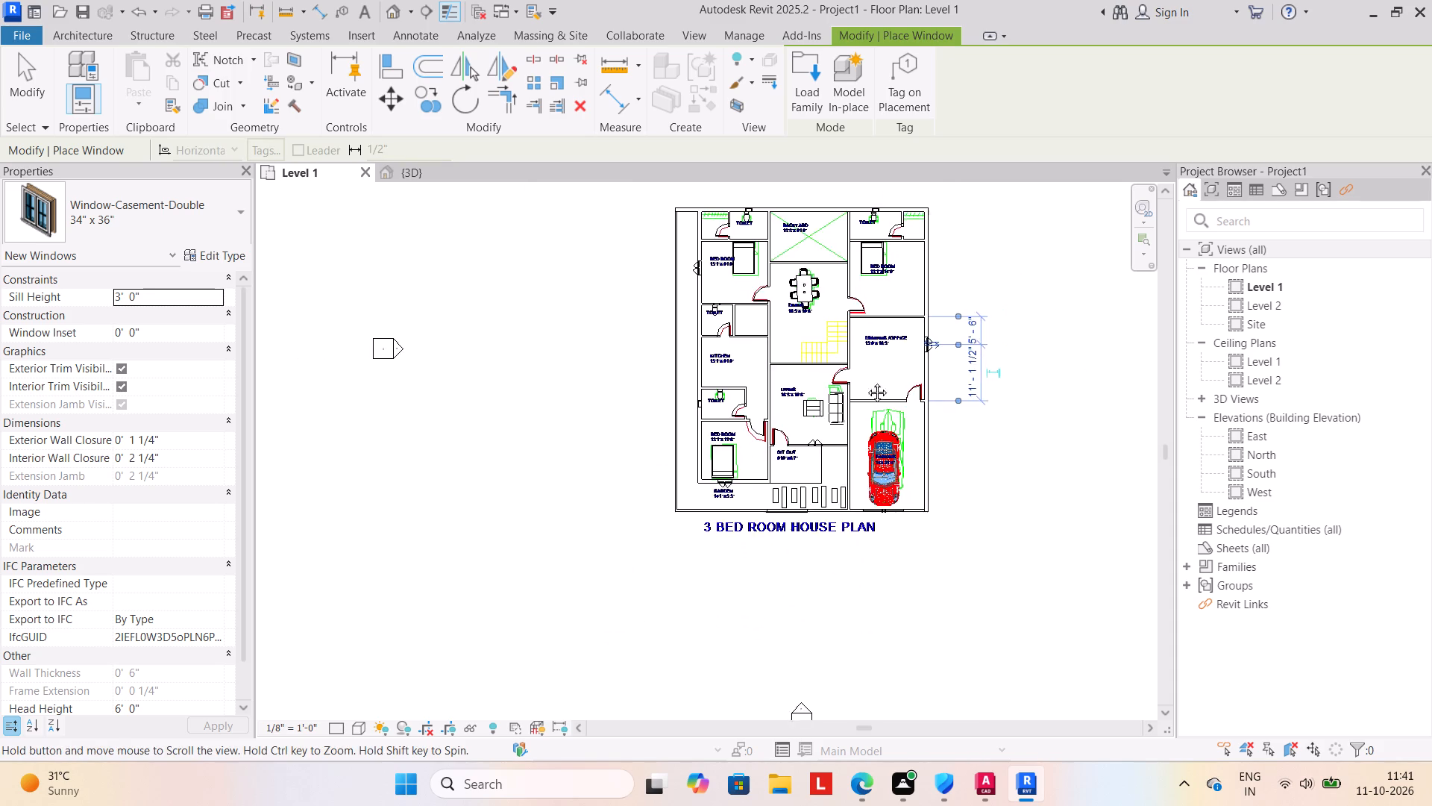
middle_click_drag(866, 381, 859, 430)
left_click(243, 219)
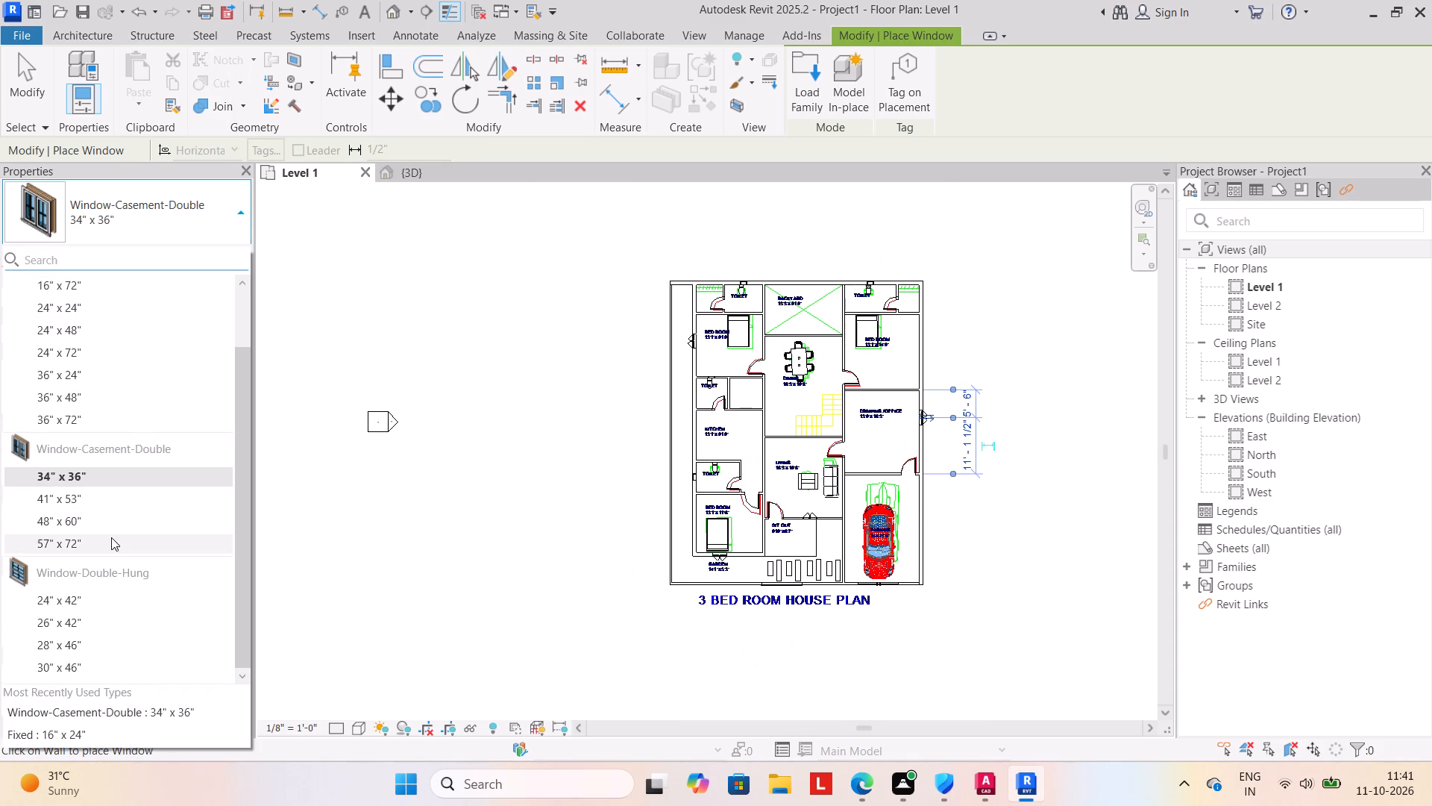
left_click(110, 543)
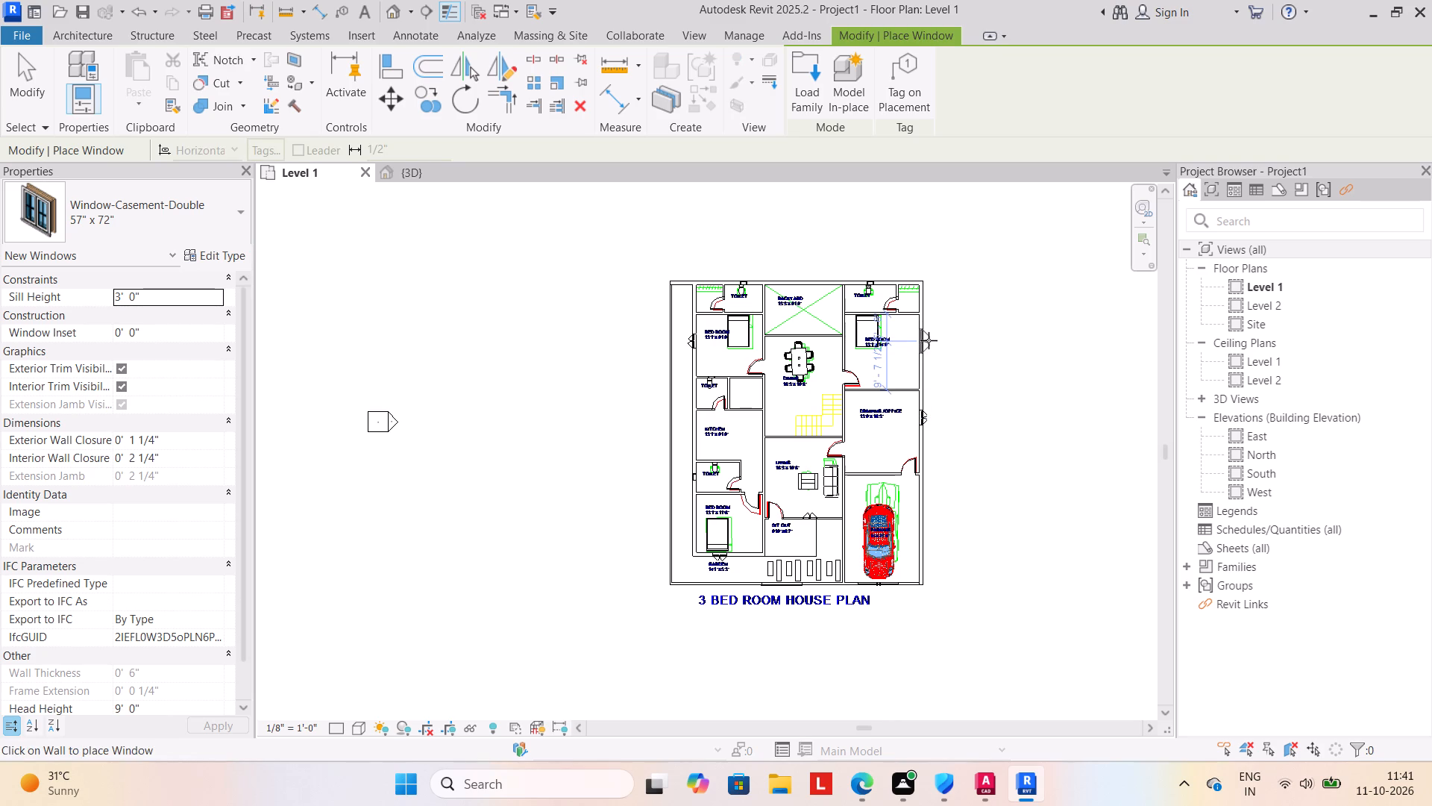
left_click(929, 340)
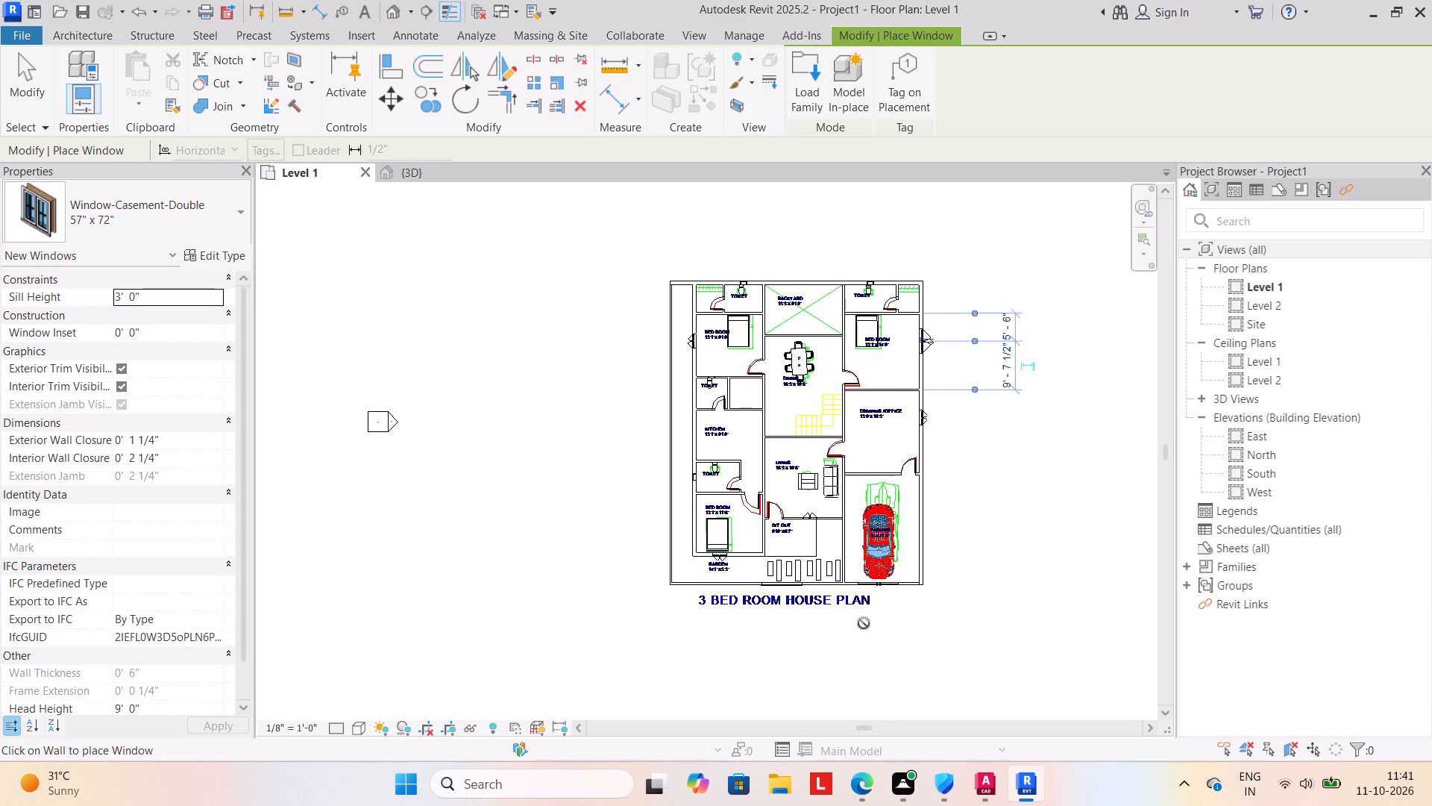
Place a Window-Casement-Double 34" x 36" window in the living room's side wall beside the front toilet, and finish window placement in 3D.
scroll(865, 622, "up", 3)
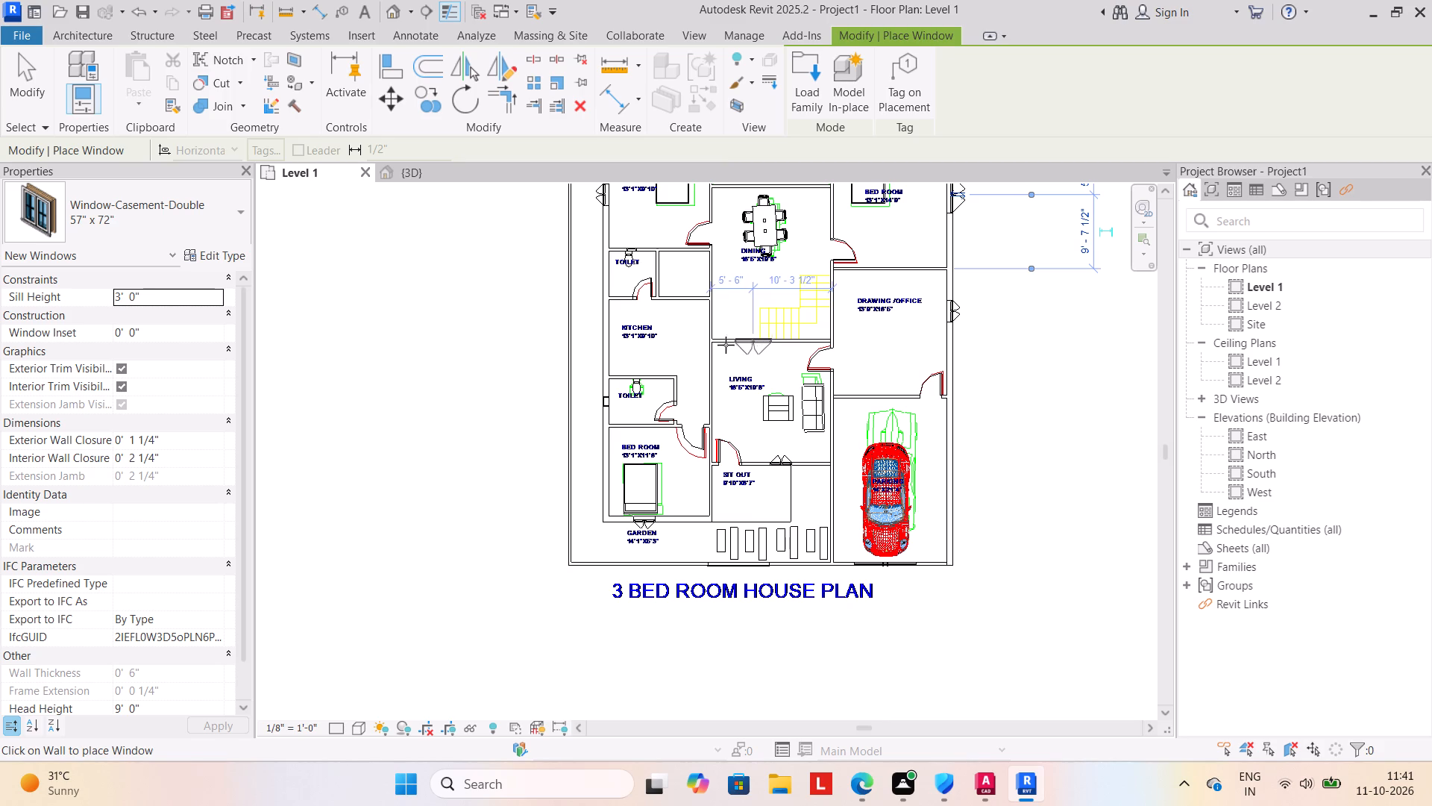
left_click(239, 213)
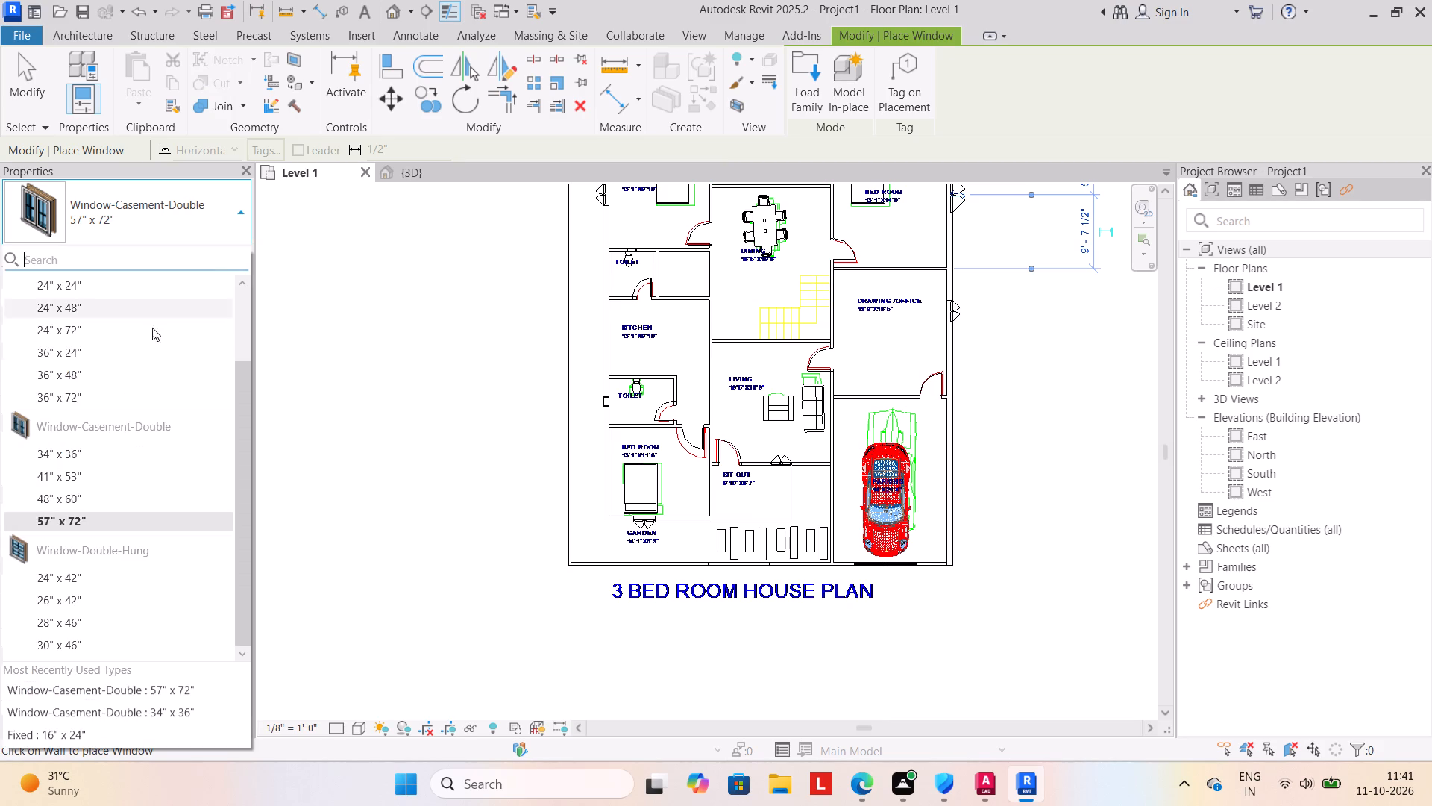
left_click(118, 462)
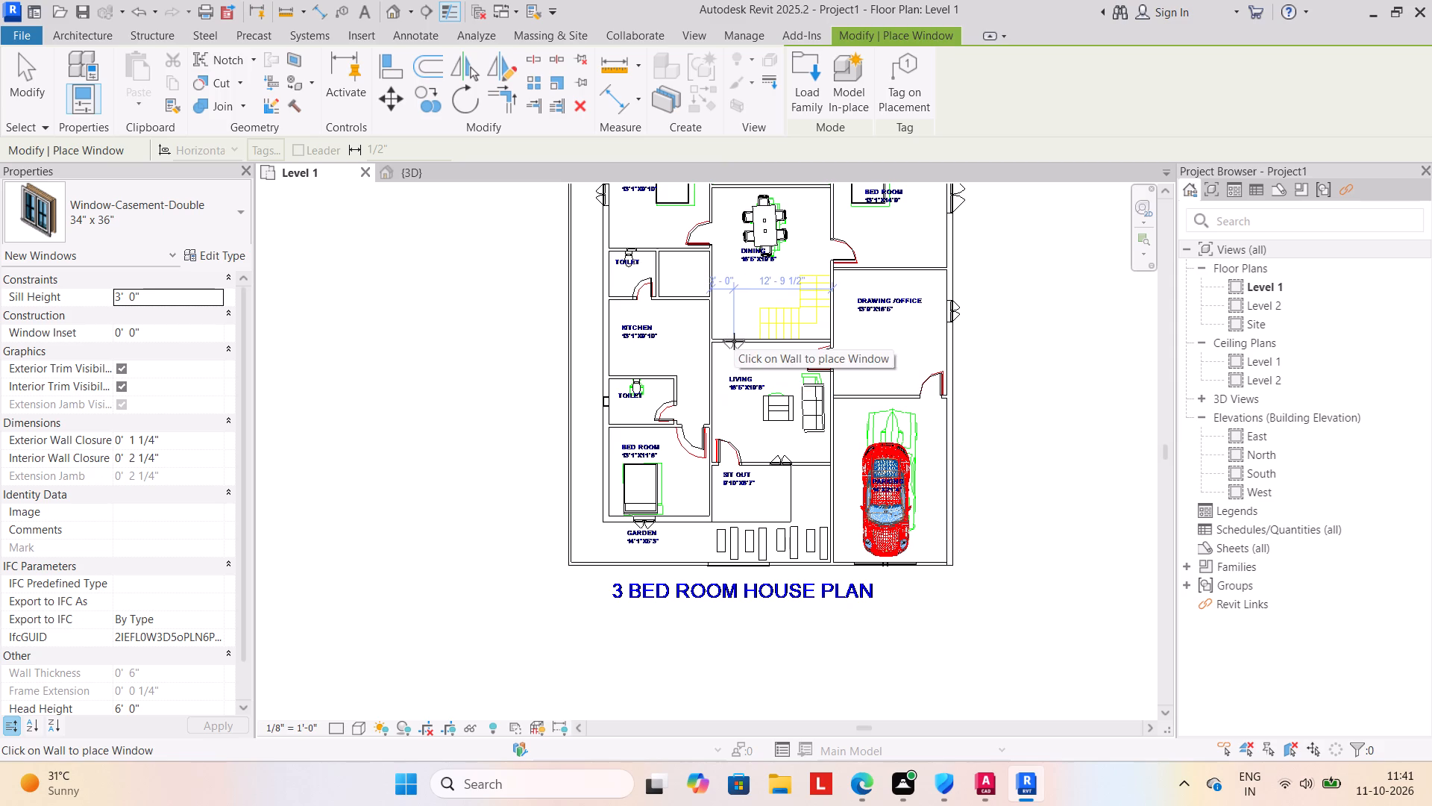
left_click(709, 384)
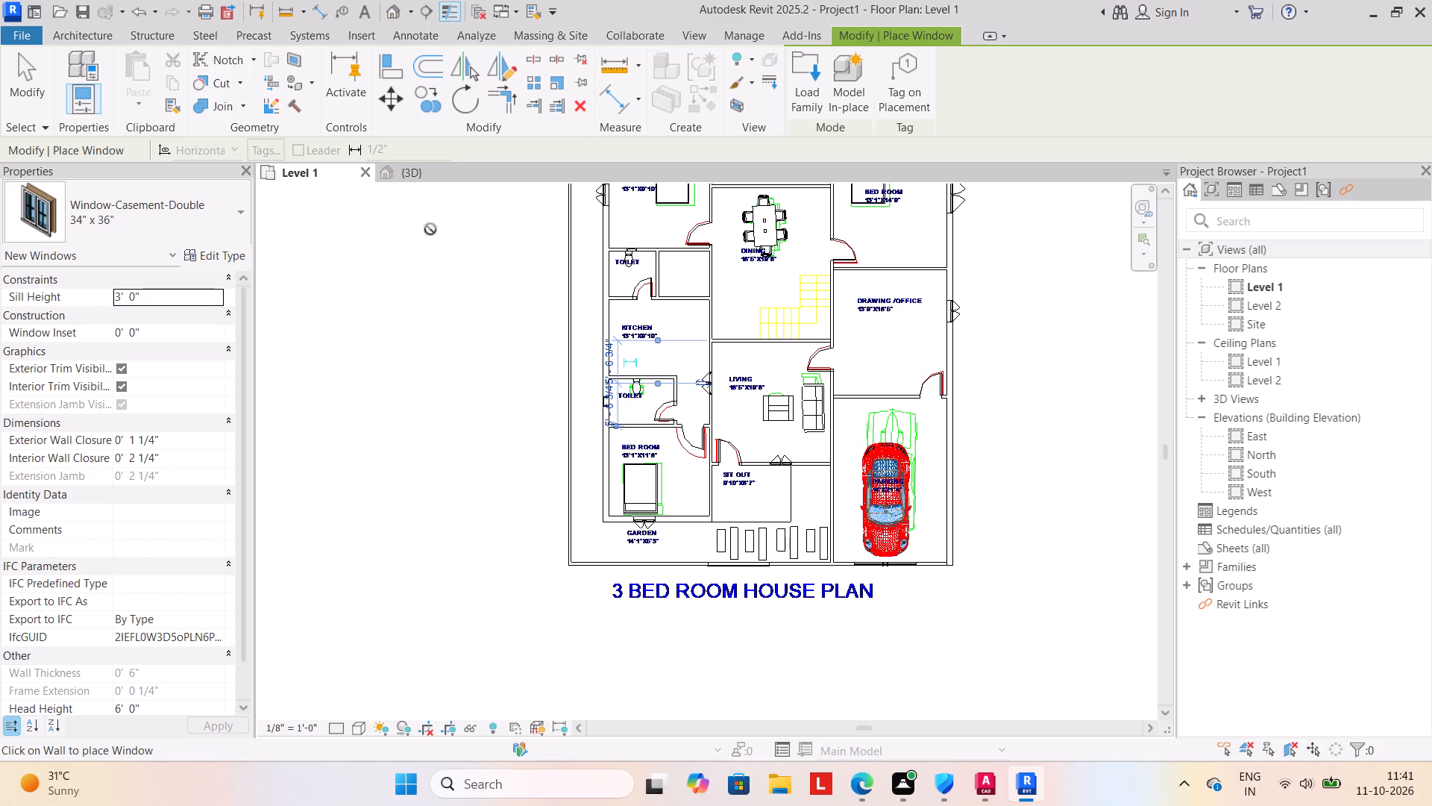
left_click(421, 173)
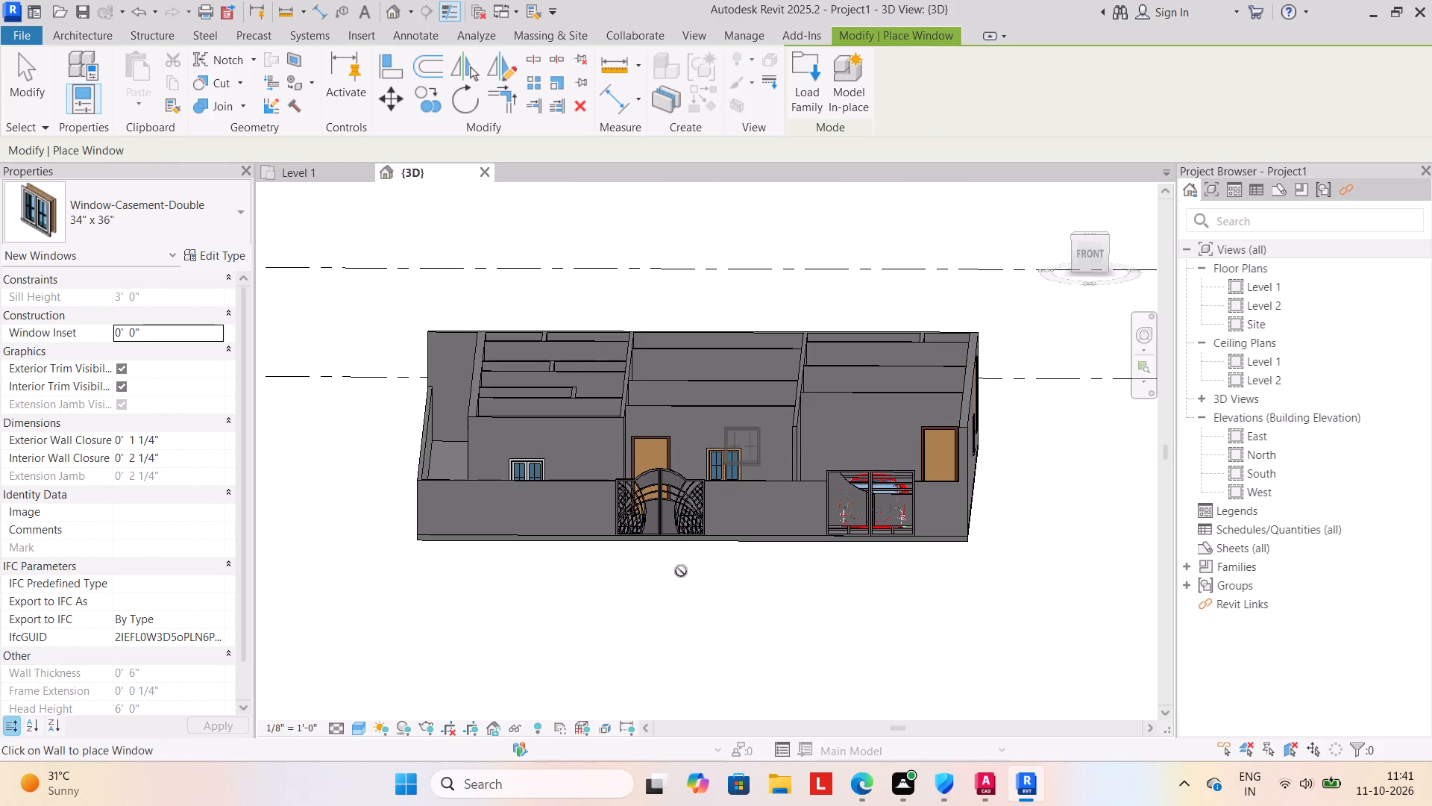
key("Escape")
key("Escape")
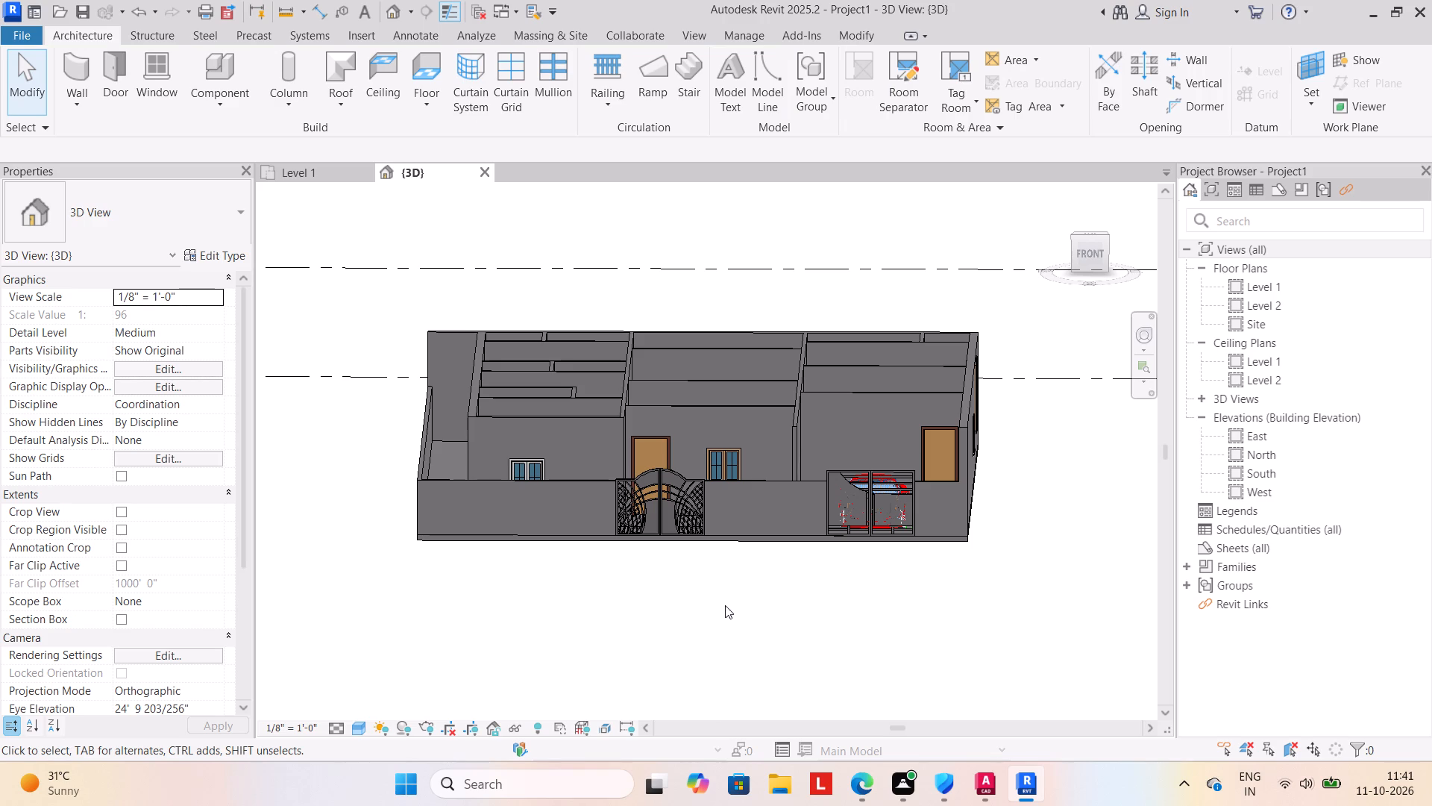
Set the sill height of the two Fixed 16" x 24" toilet windows in the rear wall to 7'.
middle_click_drag(723, 608, 558, 616, "shift")
middle_click_drag(770, 629, 663, 633, "shift")
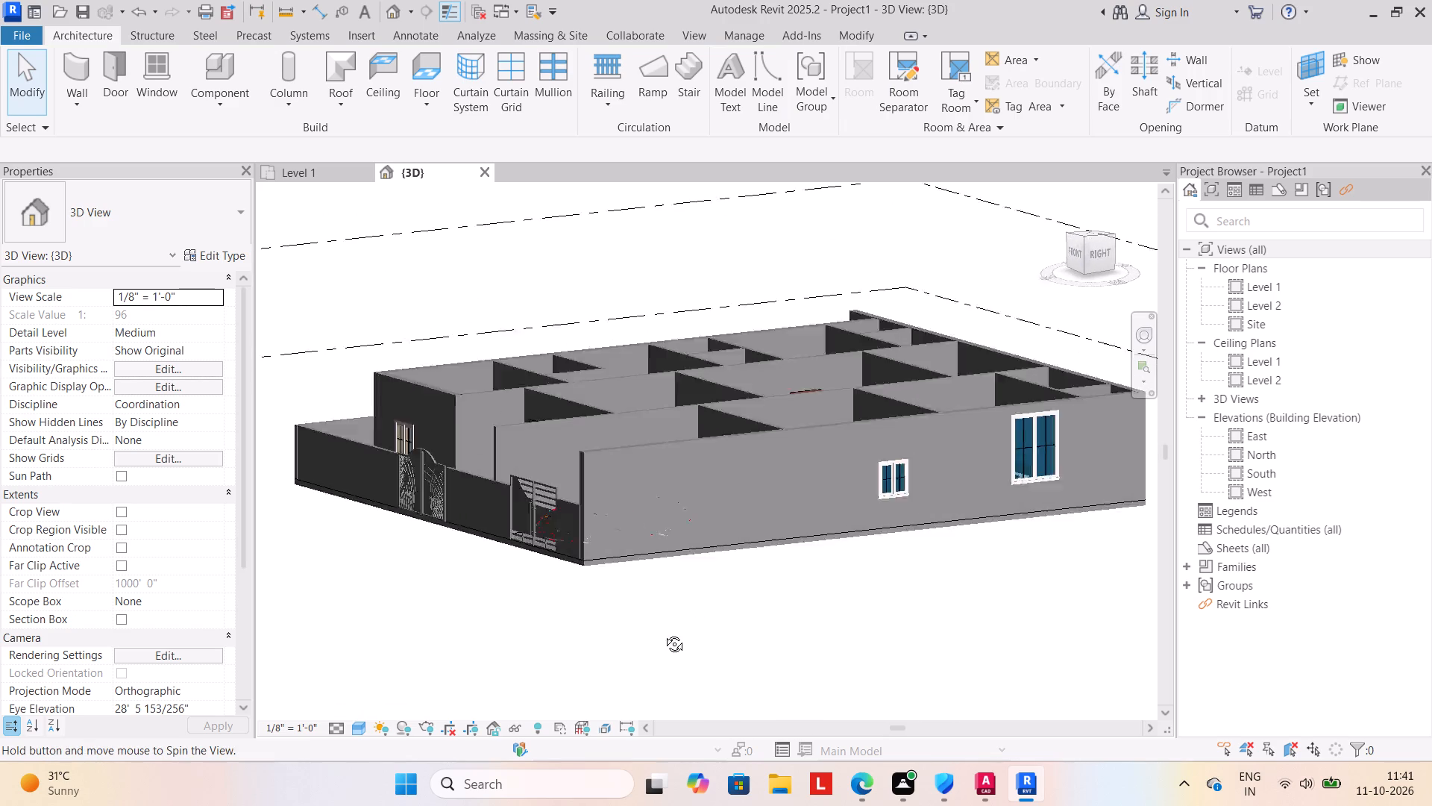
middle_click_drag(663, 633, 575, 633, "shift")
middle_click_drag(744, 631, 618, 622, "shift")
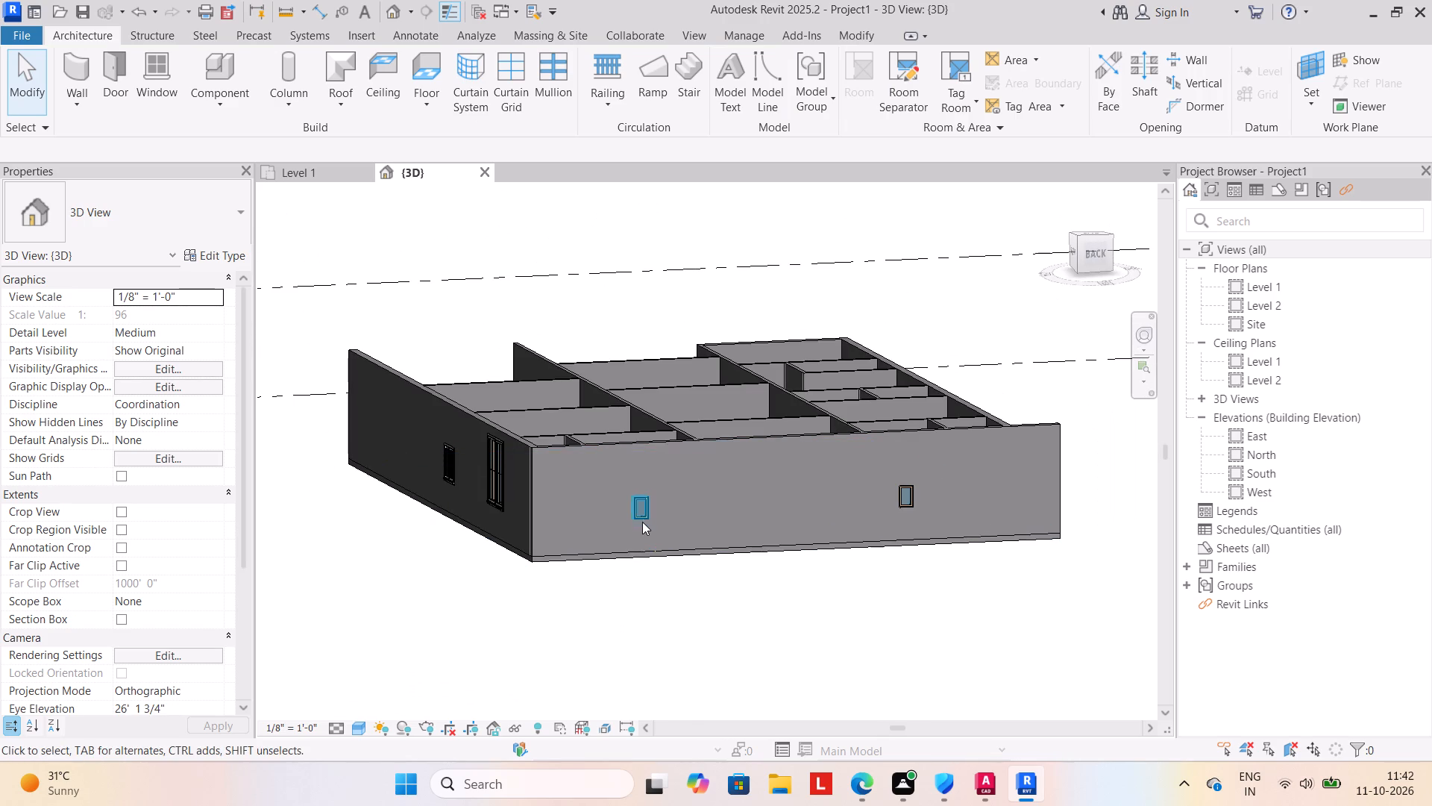
left_click(643, 512, "ctrl")
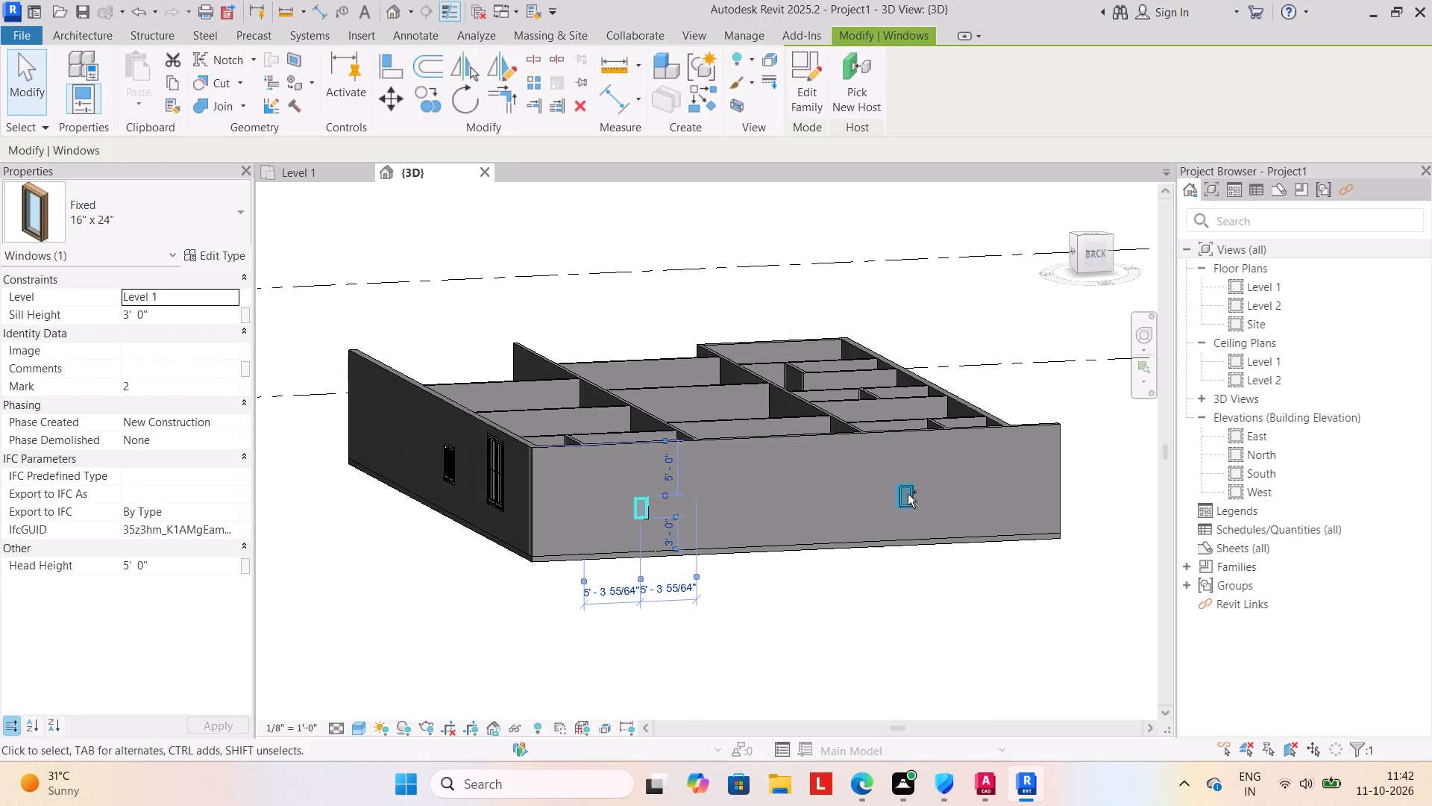
left_click(908, 494, "ctrl")
left_click(186, 320)
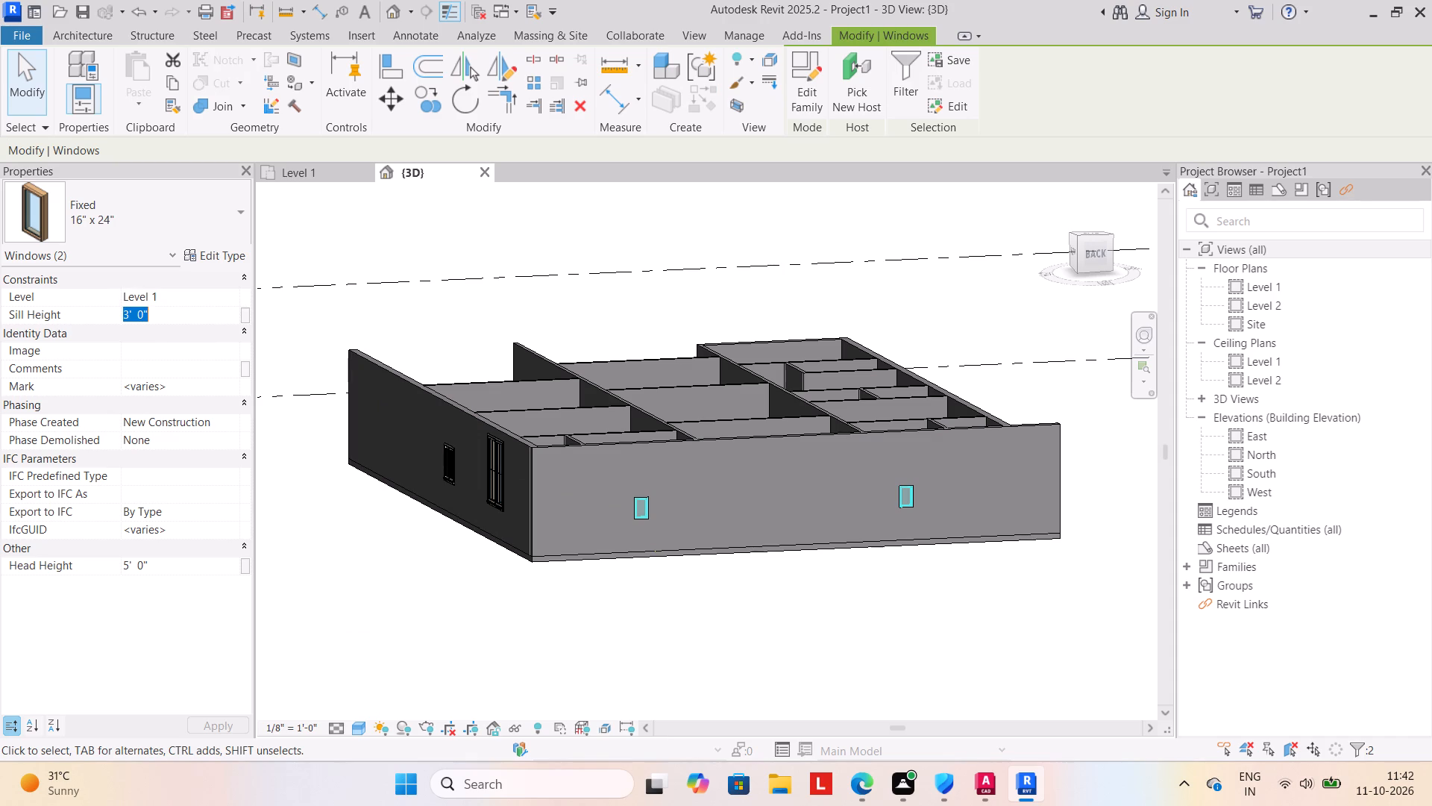
type("7'")
key("Return")
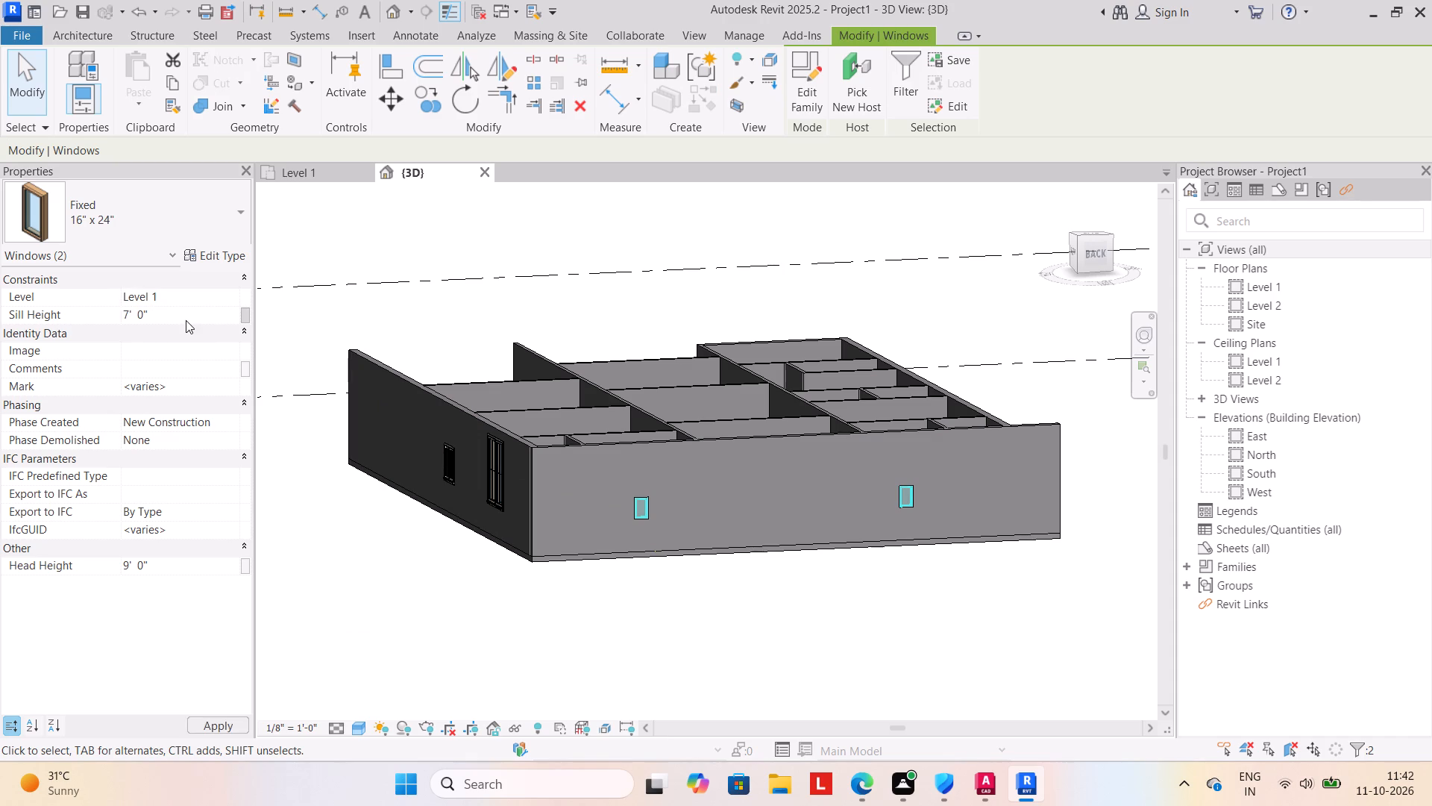
left_click(637, 630)
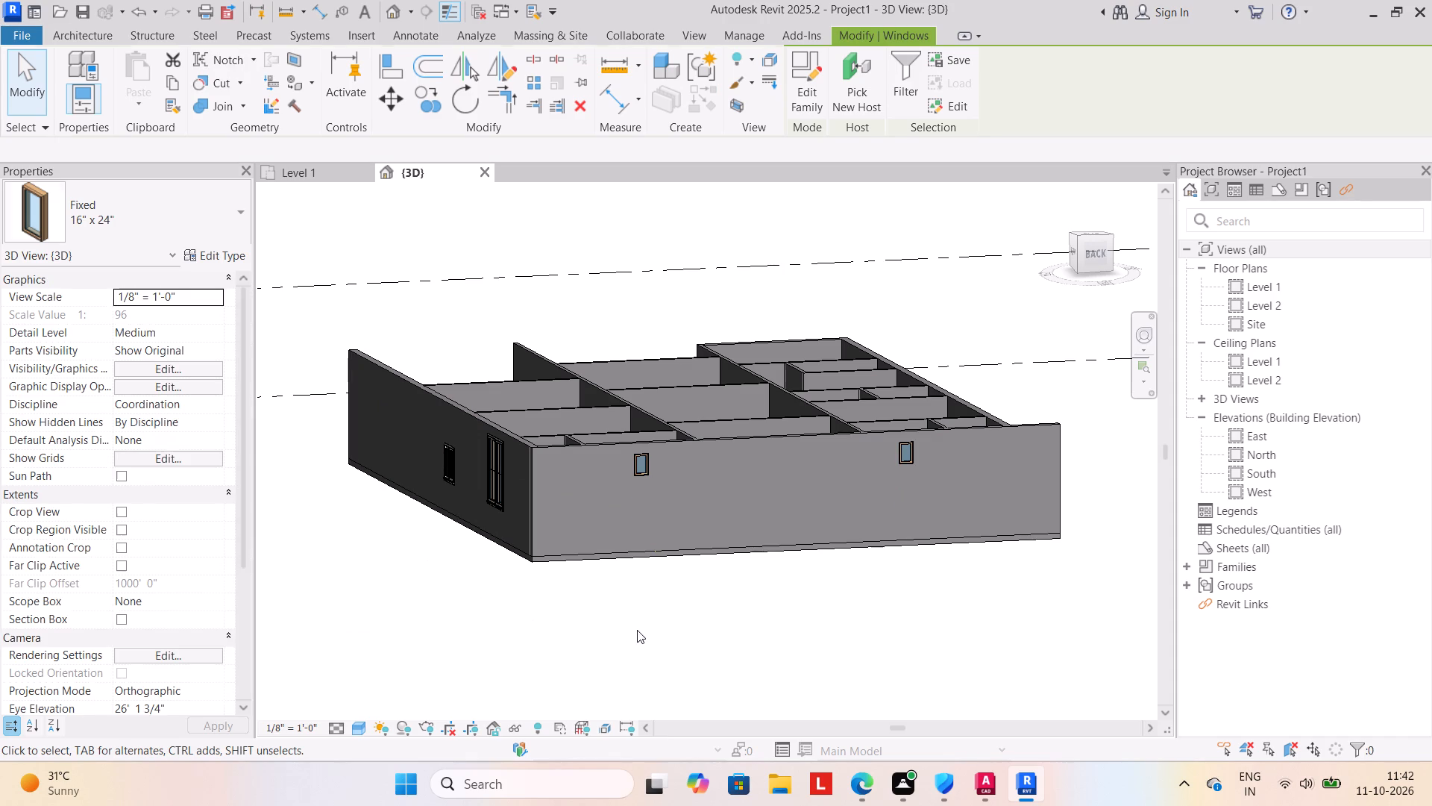
Set the sill height of the Fixed 16" x 24" window in the front toilet's outer wall to 7'.
middle_click_drag(744, 663, 534, 662, "shift")
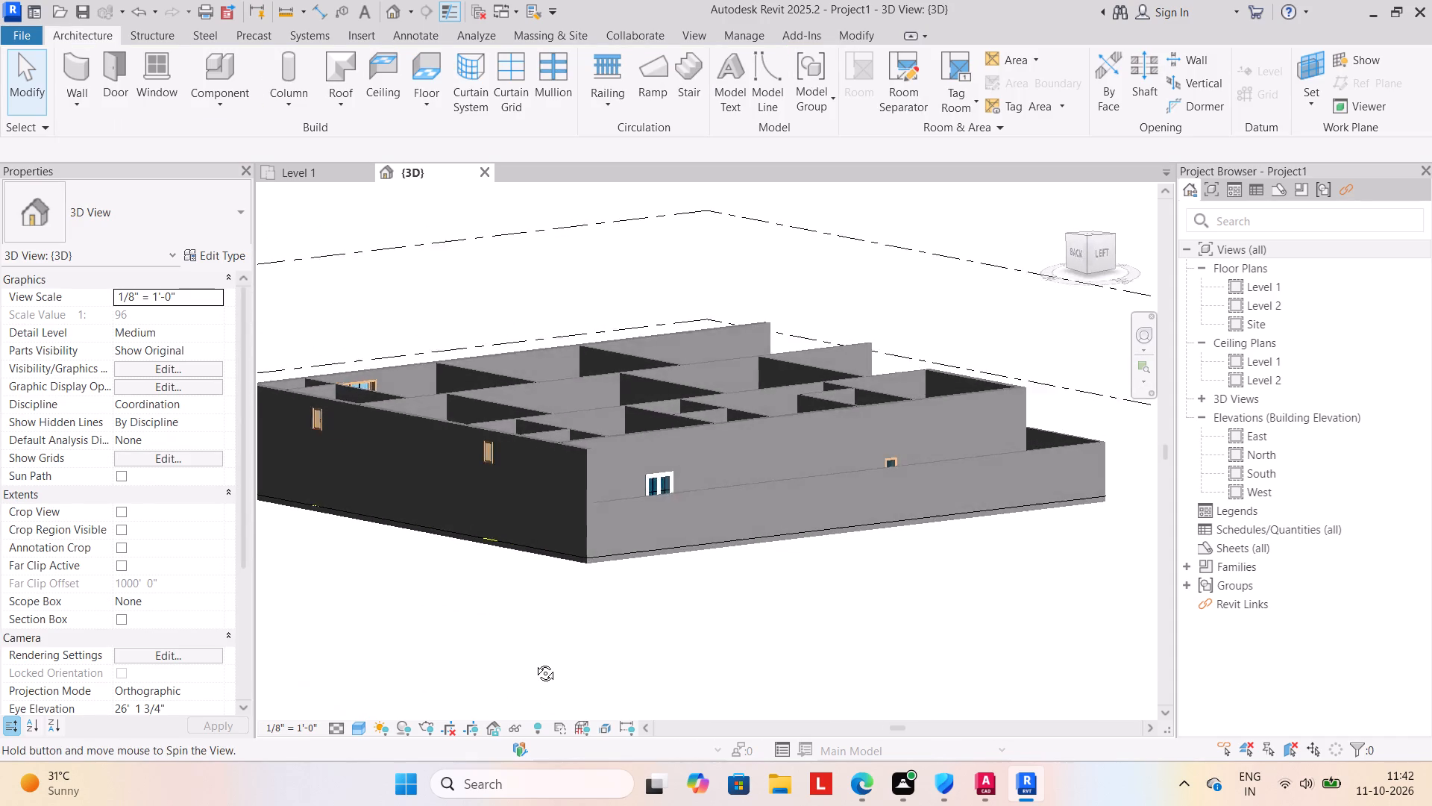
middle_click_drag(534, 662, 530, 662, "shift")
middle_click_drag(766, 628, 717, 691, "shift")
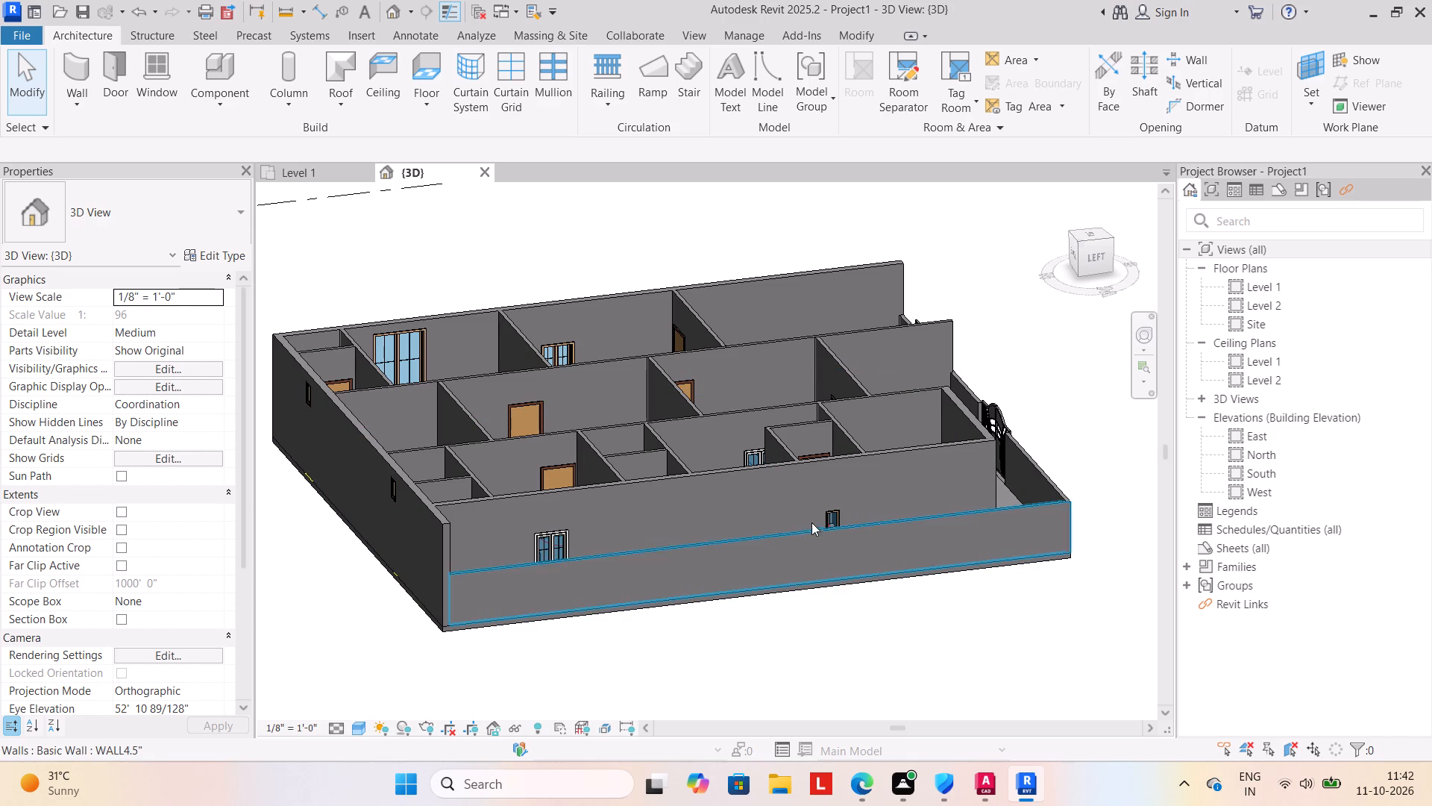
left_click(828, 511)
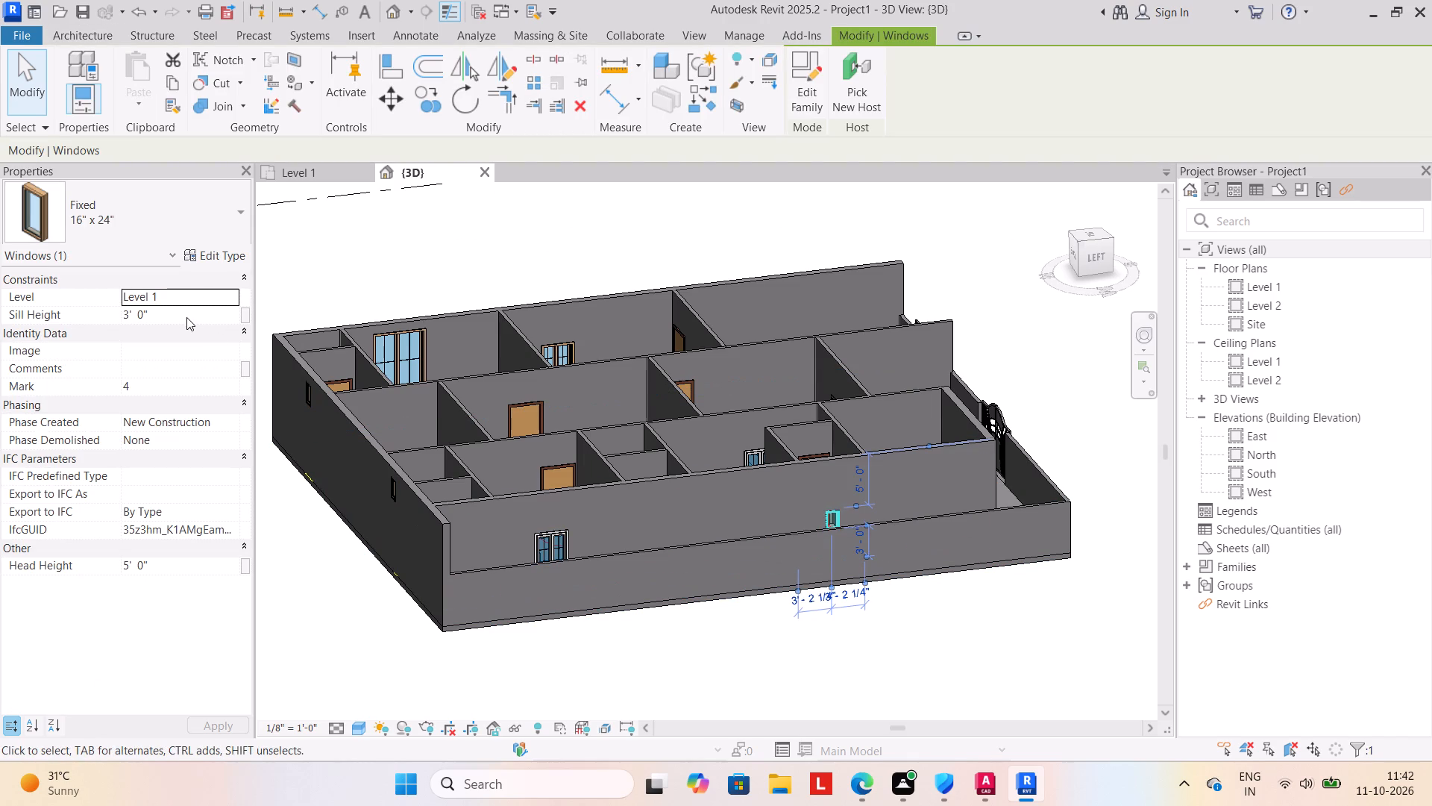
left_click(186, 317)
type("7'")
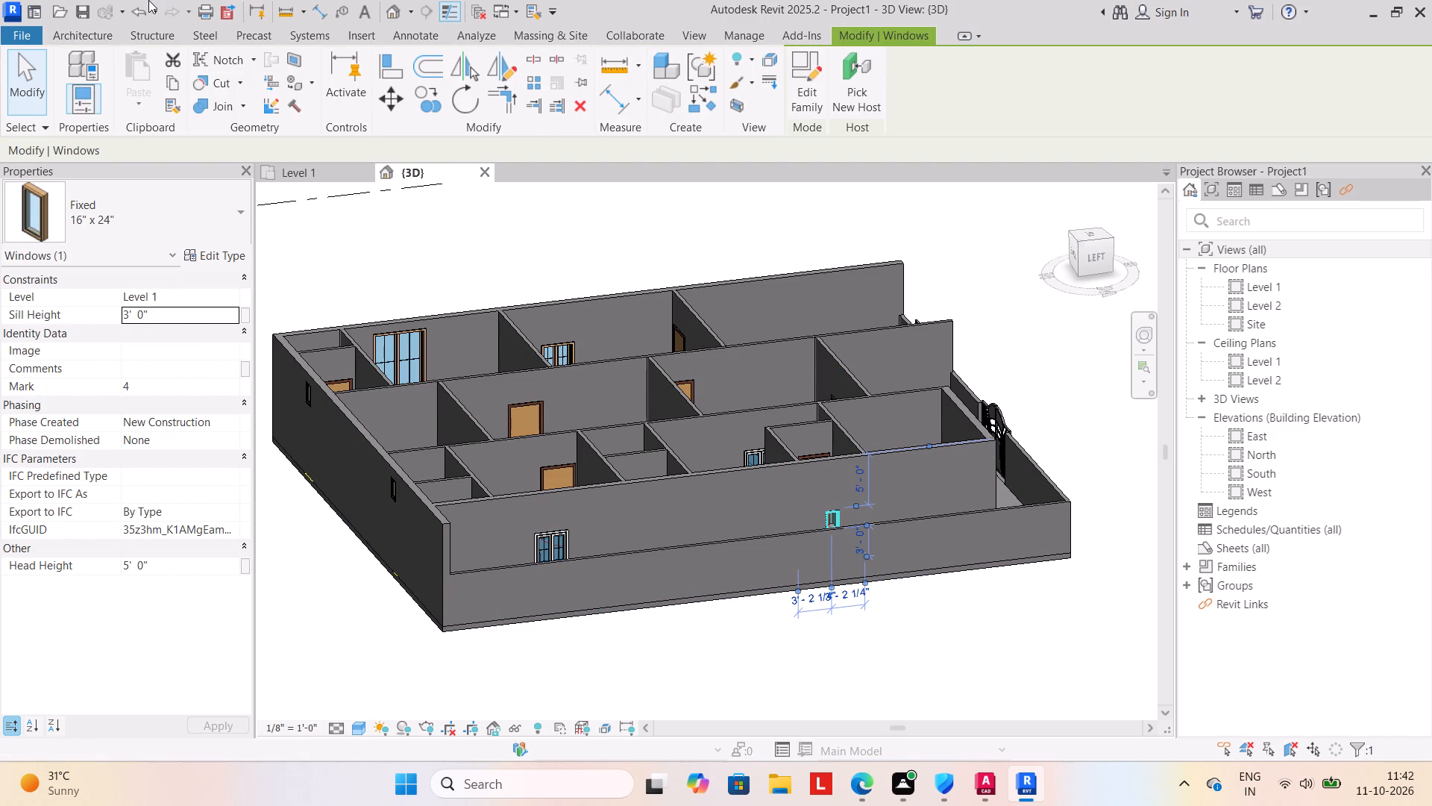
key("Return")
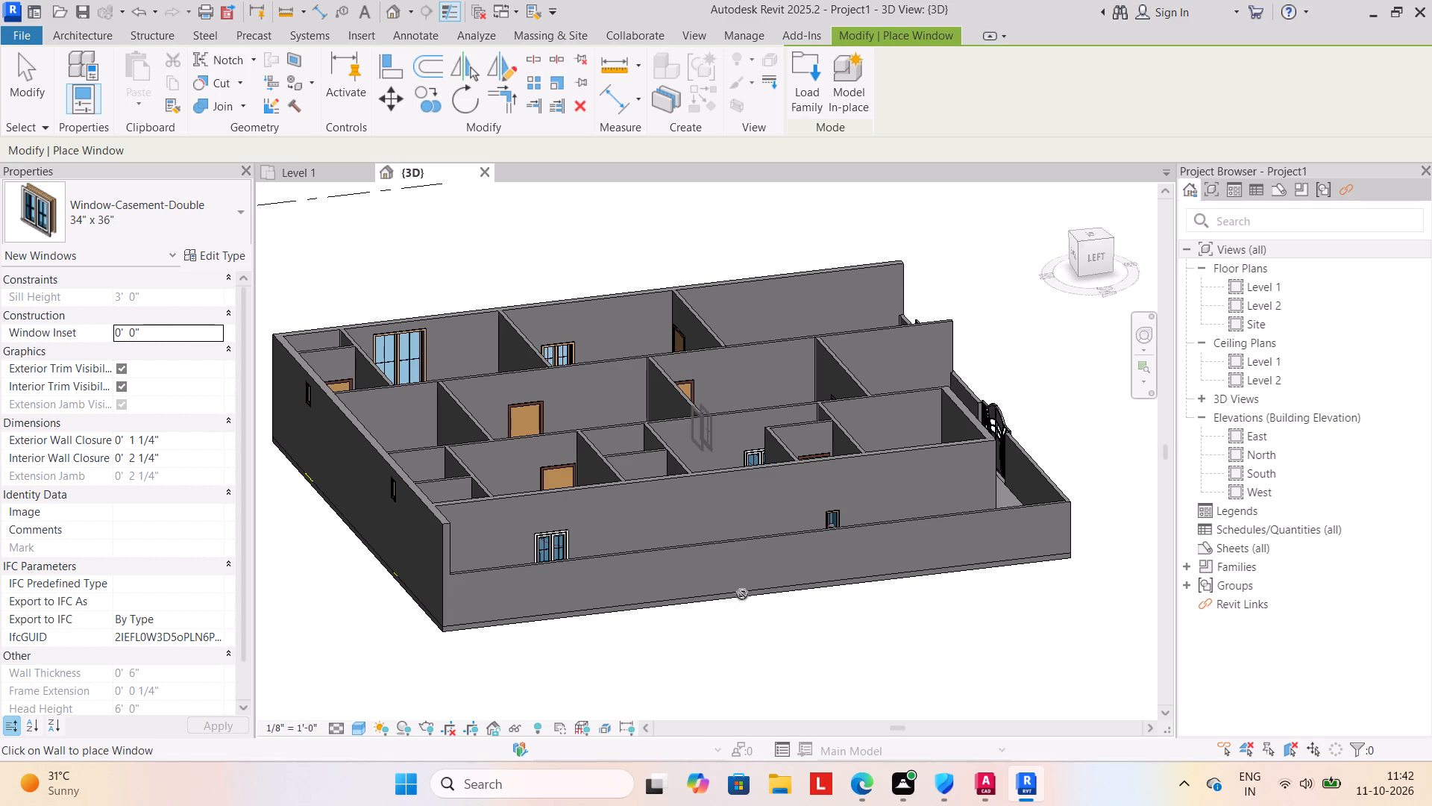
key("Escape")
key("Escape")
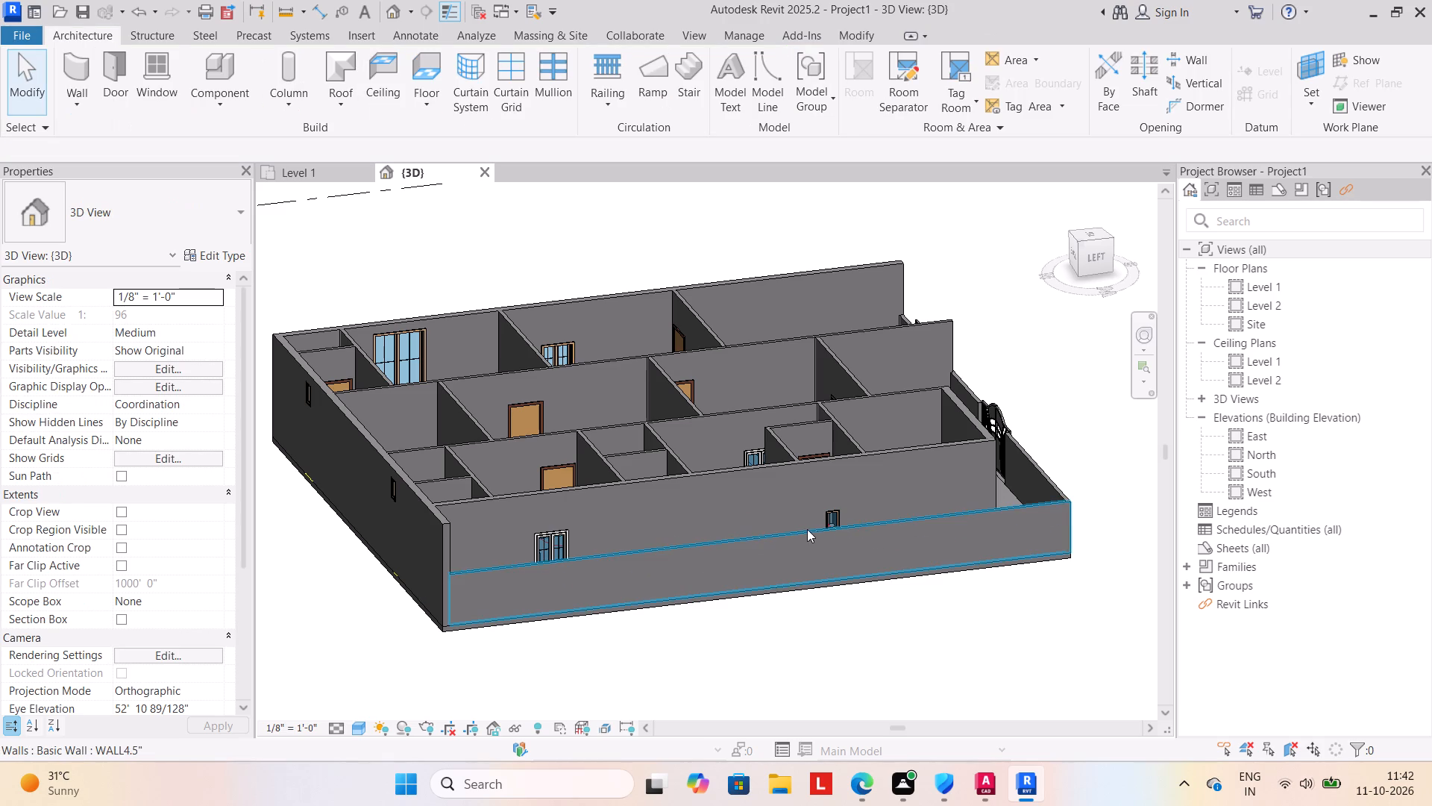
left_click(829, 516)
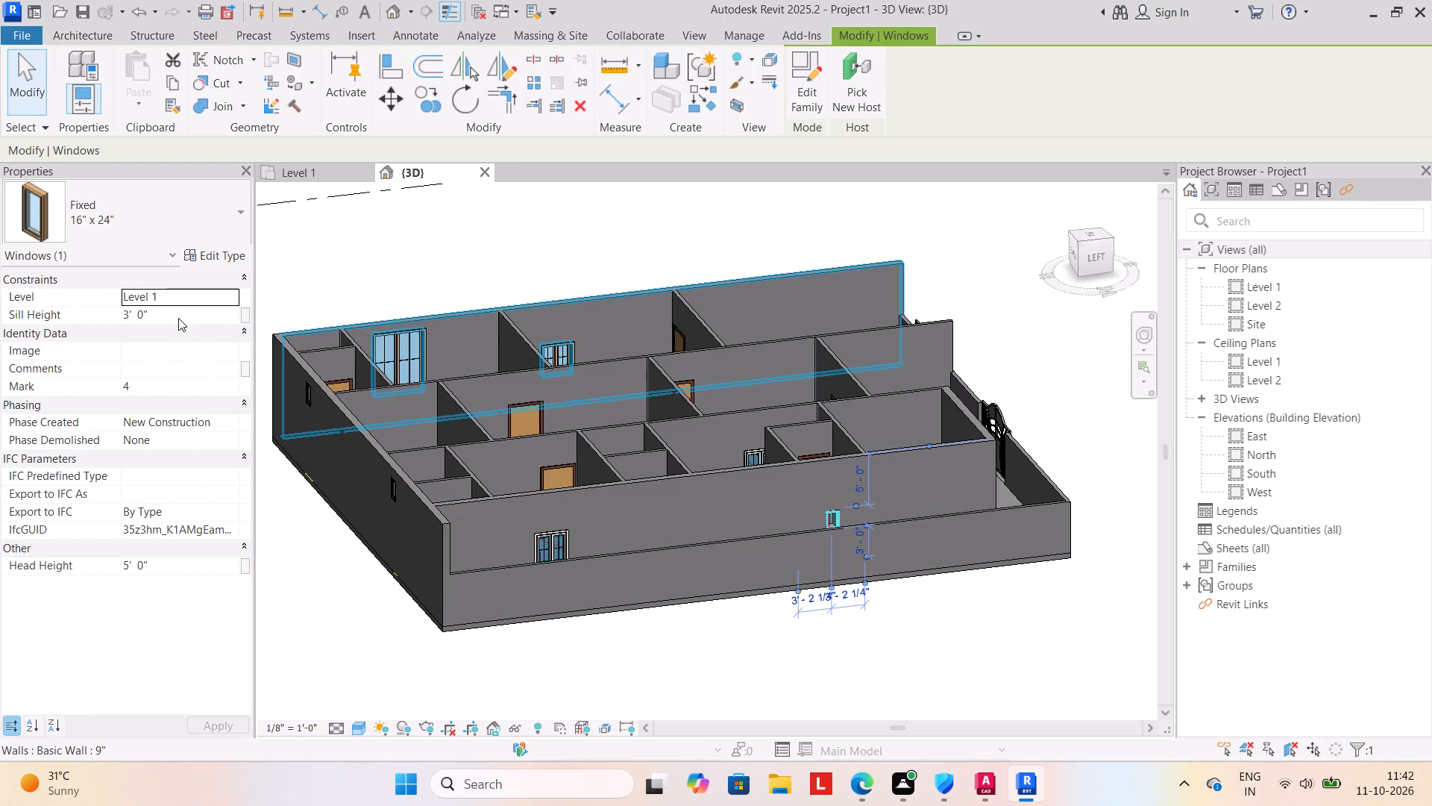
left_click(176, 316)
type("7'")
key("Return")
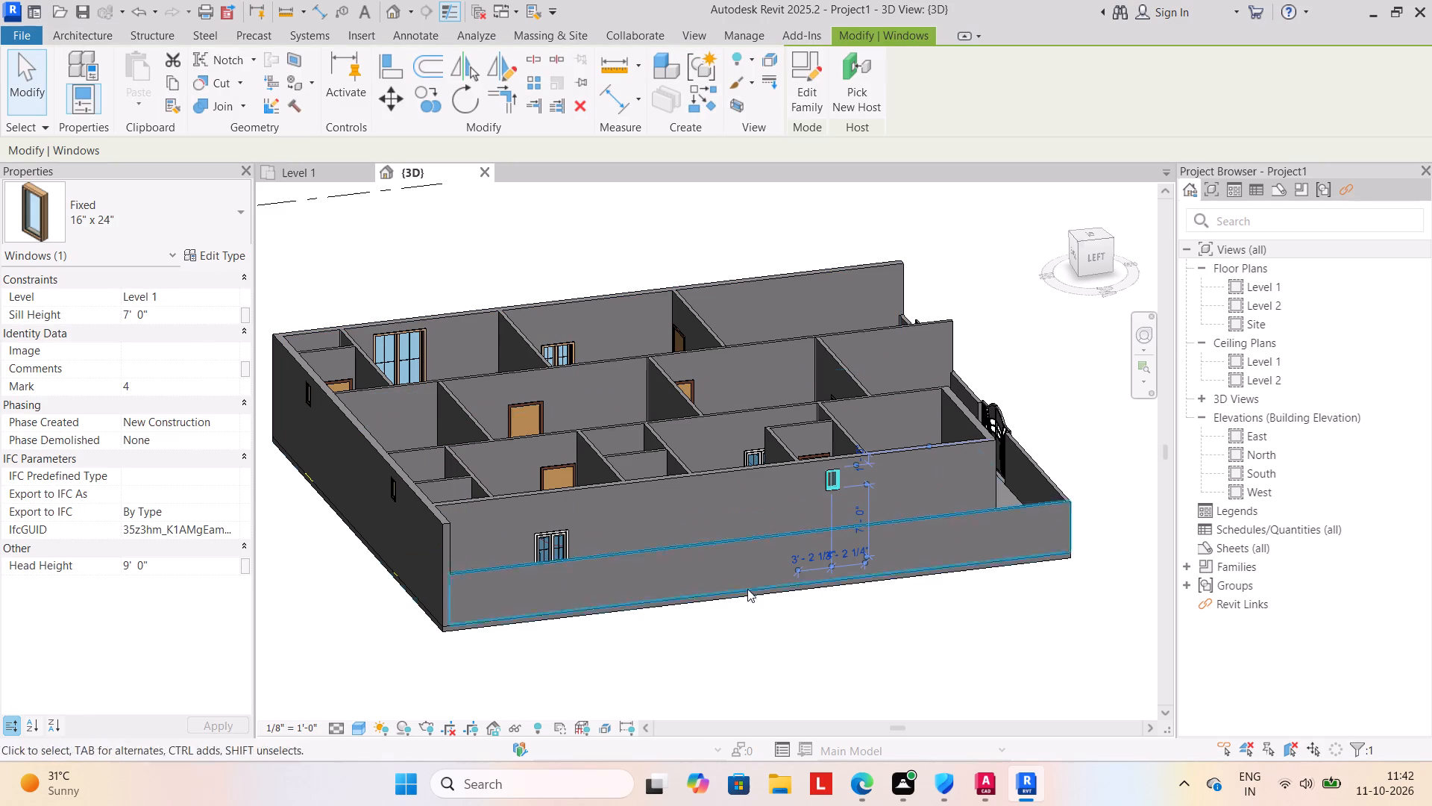
left_click(782, 639)
Examine the house model in 3D from the front, side and above, reviewing the windows, rooms, gates and car.
middle_click_drag(709, 660, 700, 670, "shift")
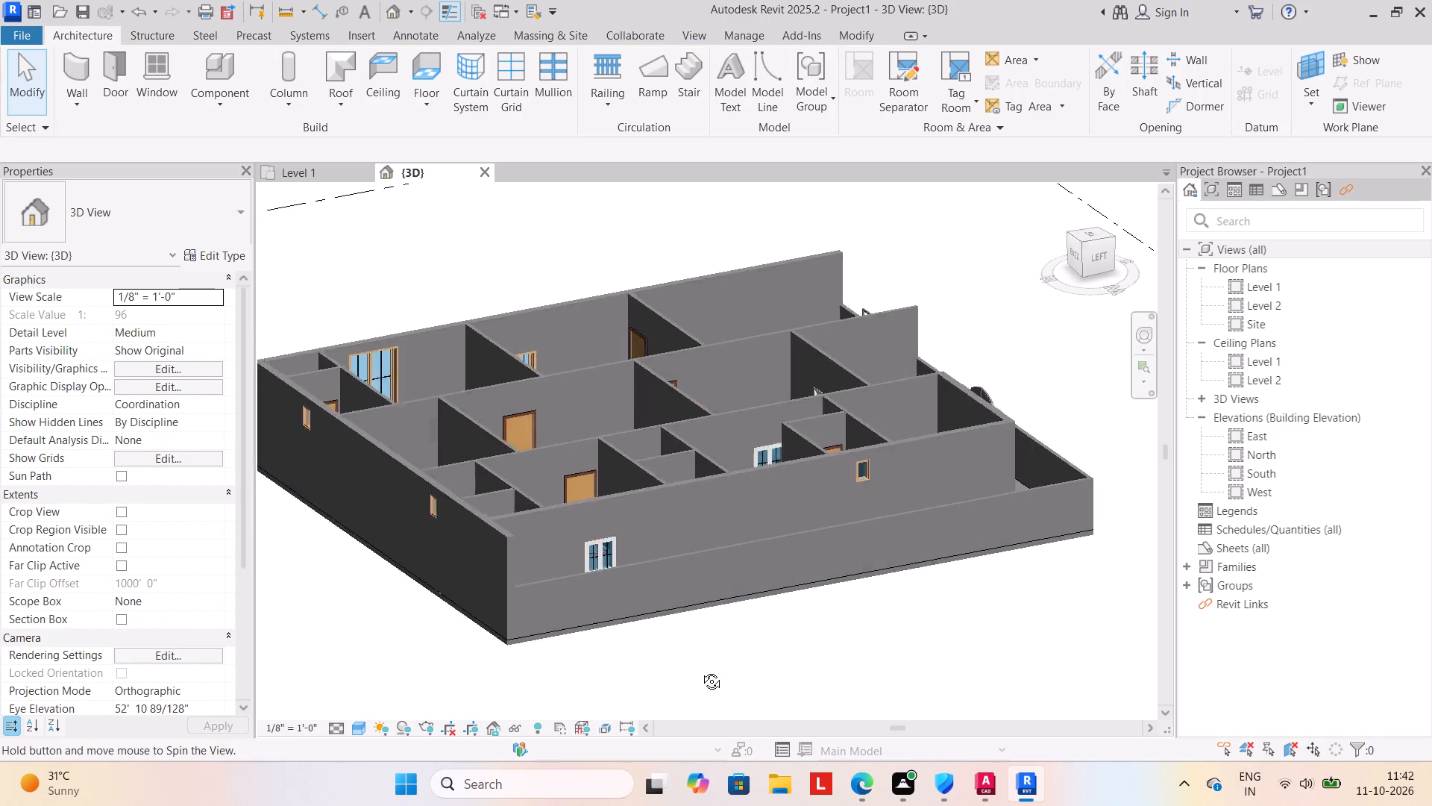
middle_click_drag(700, 670, 413, 632, "shift")
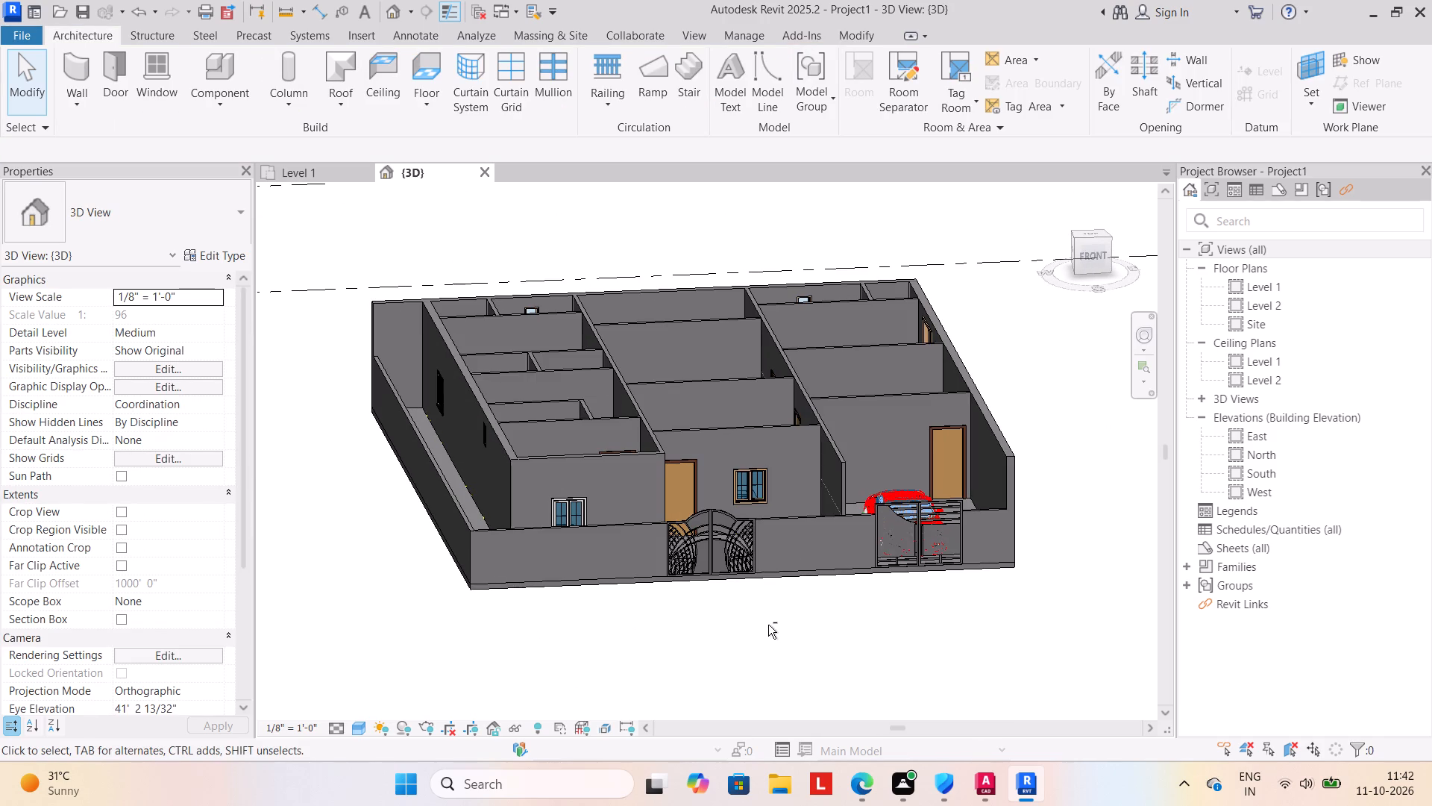
middle_click_drag(768, 634, 784, 693, "shift")
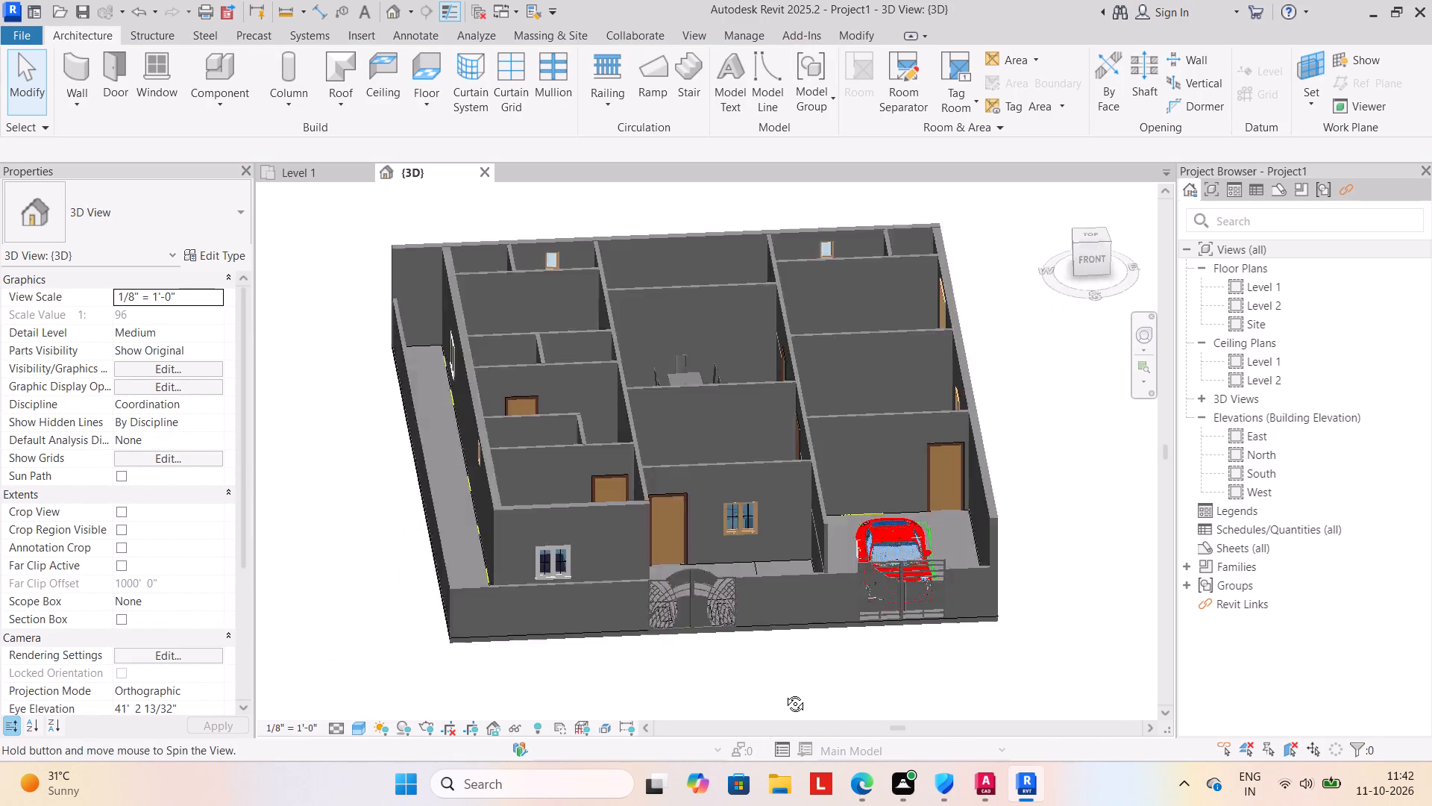
middle_click_drag(784, 693, 756, 645, "shift")
scroll(756, 644, "down", 1)
middle_click_drag(756, 644, 850, 614, "shift")
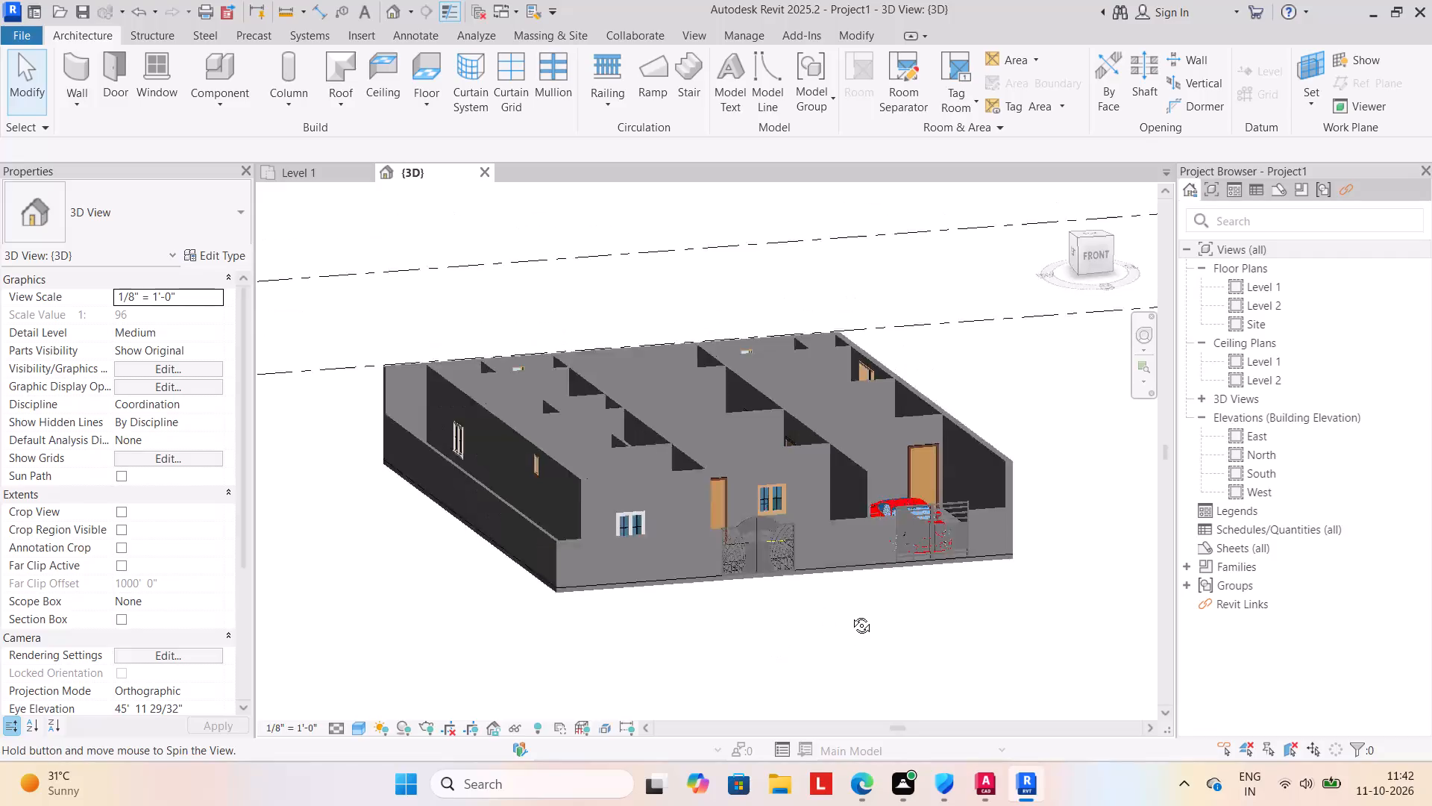
middle_click_drag(850, 614, 735, 630, "shift")
scroll(735, 627, "down", 1)
middle_click_drag(735, 627, 779, 582)
middle_click_drag(759, 610, 763, 599, "shift")
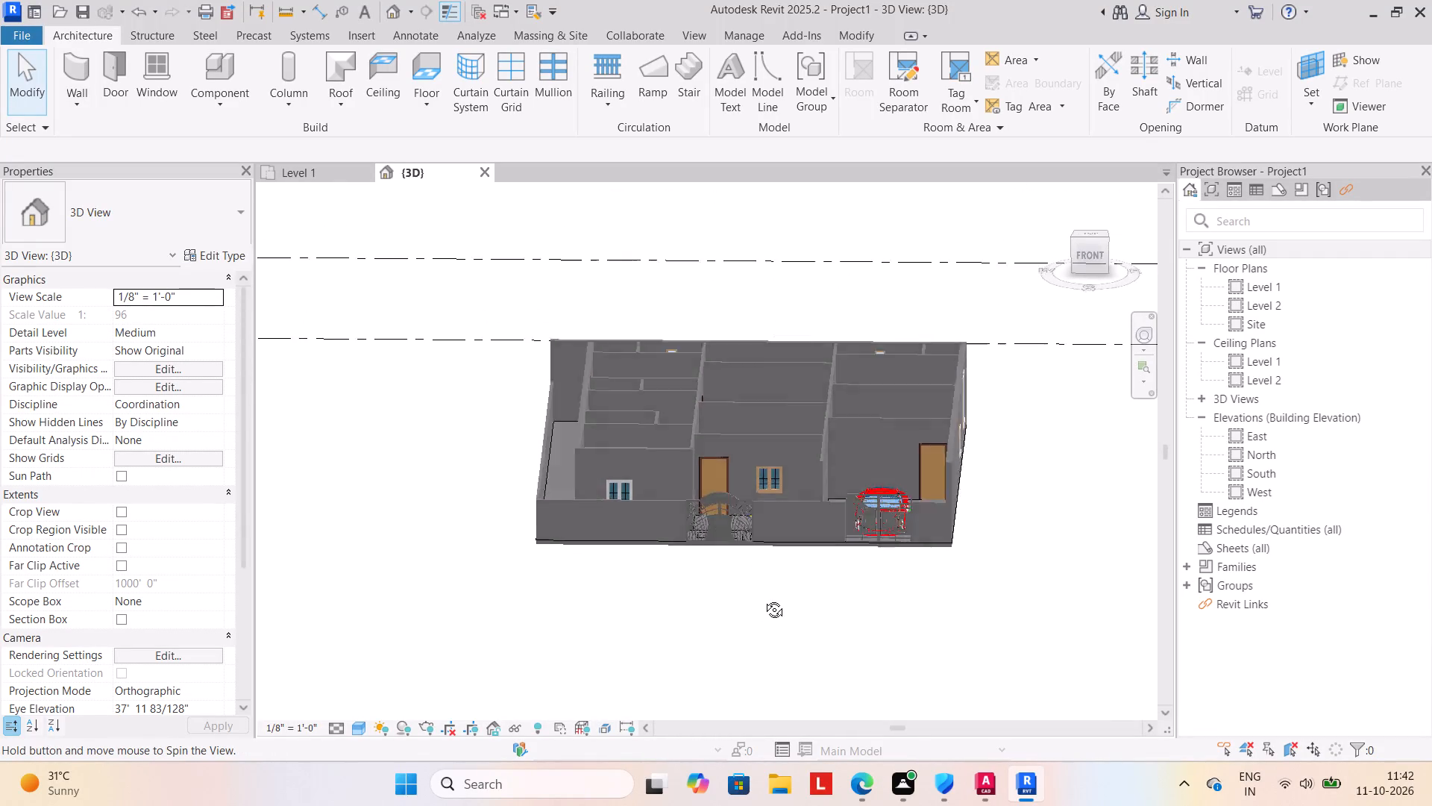
middle_click_drag(763, 599, 764, 599, "shift")
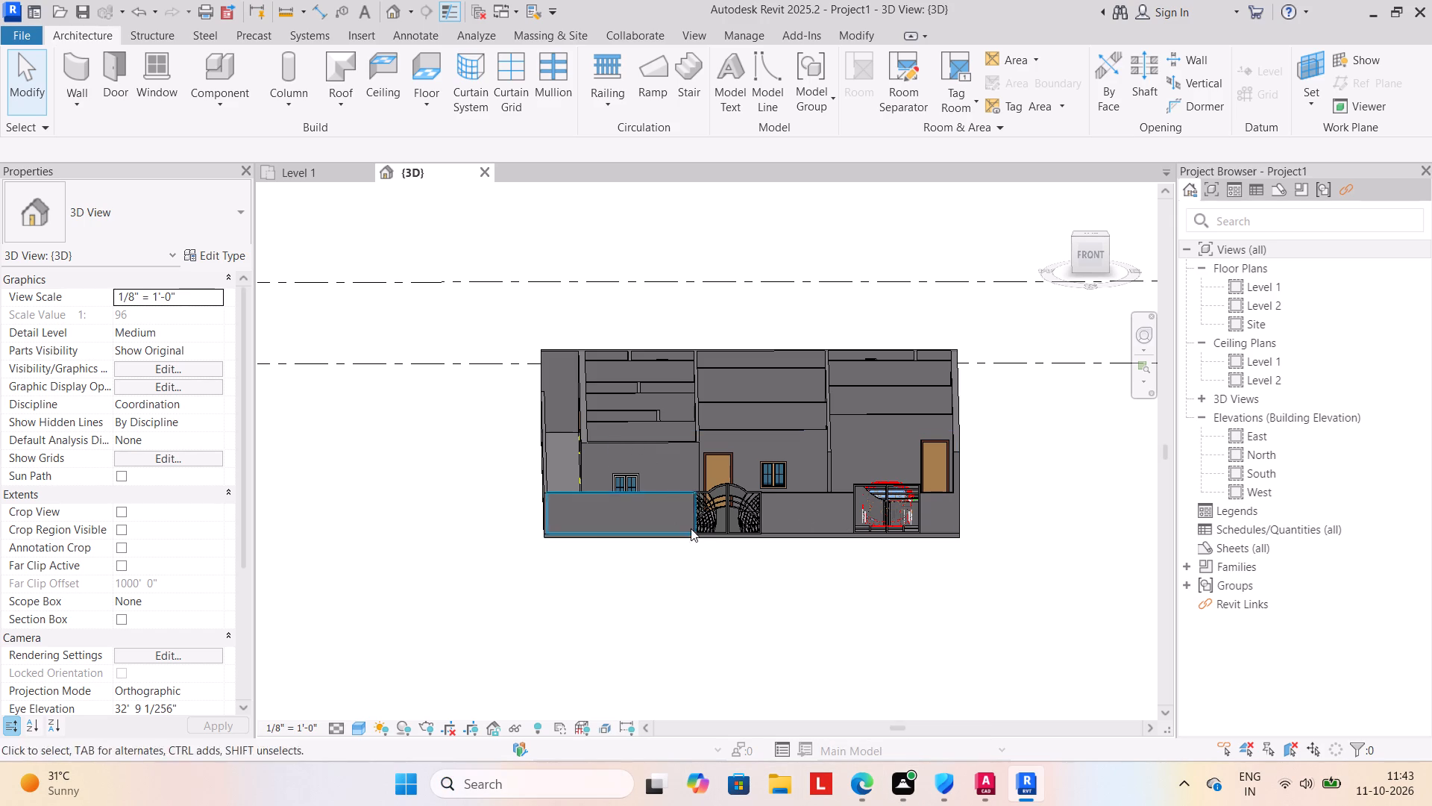
middle_click_drag(699, 544, 703, 663, "shift")
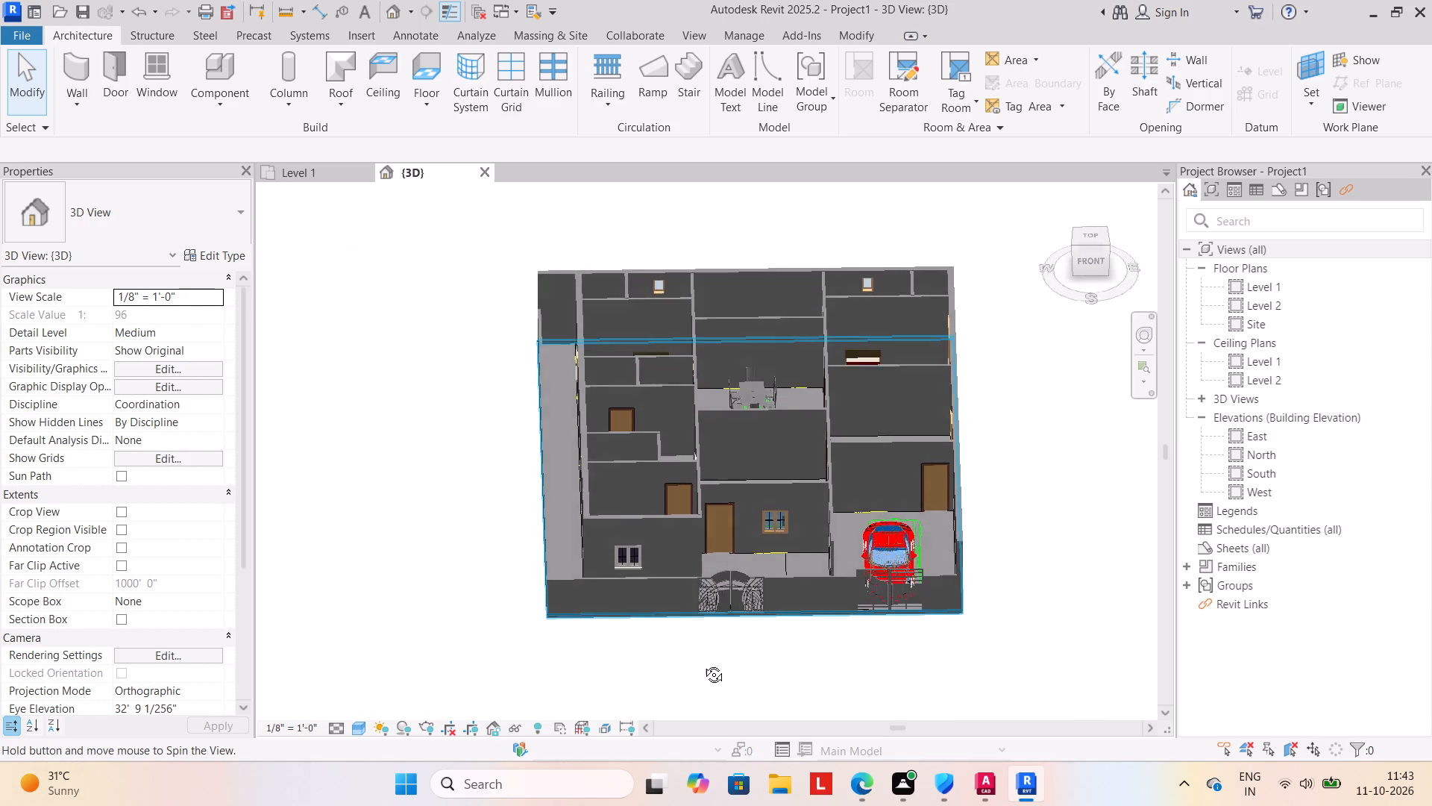
middle_click_drag(703, 663, 674, 710, "shift")
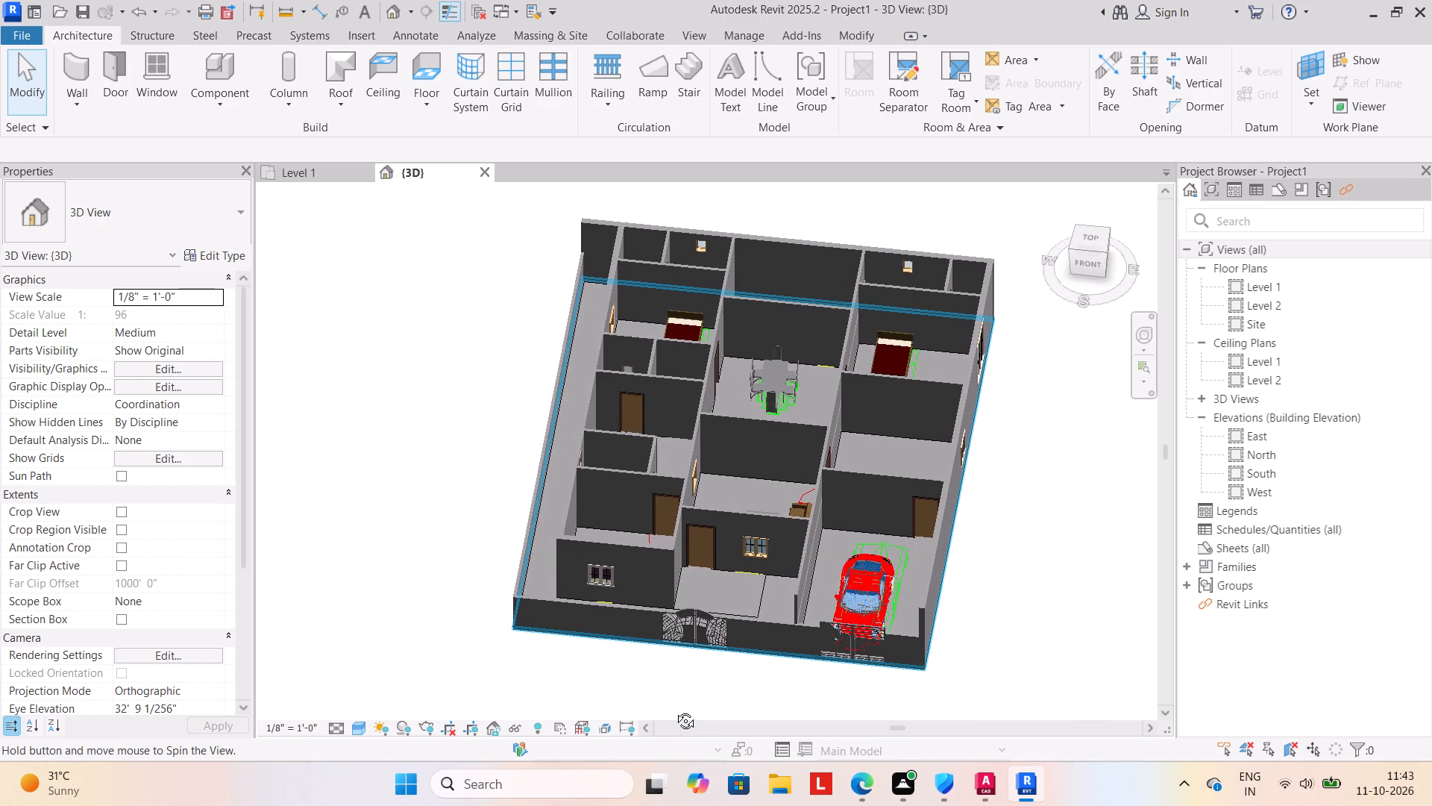
middle_click_drag(674, 710, 688, 709, "shift")
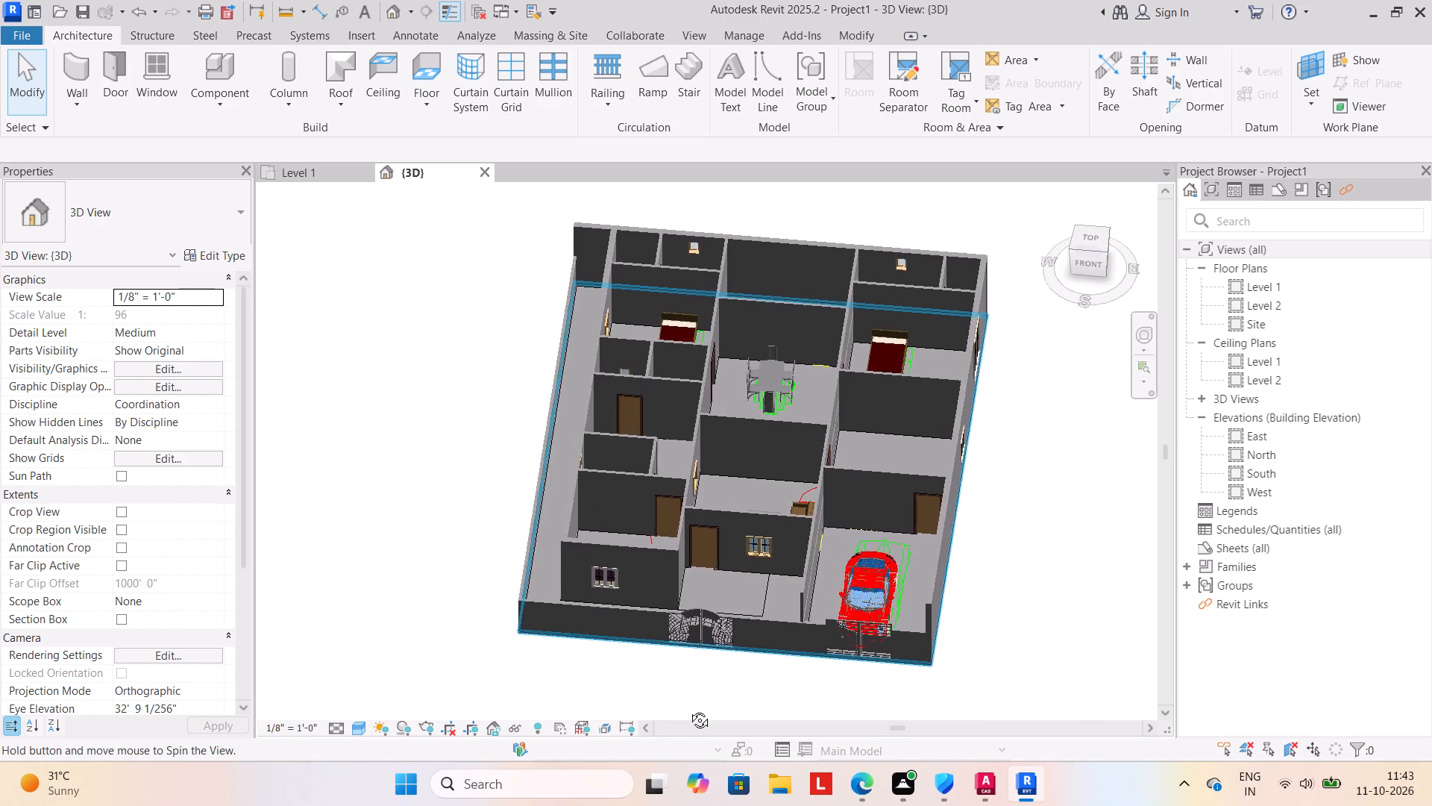
middle_click_drag(688, 709, 704, 652, "shift")
middle_click_drag(694, 661, 694, 617, "shift")
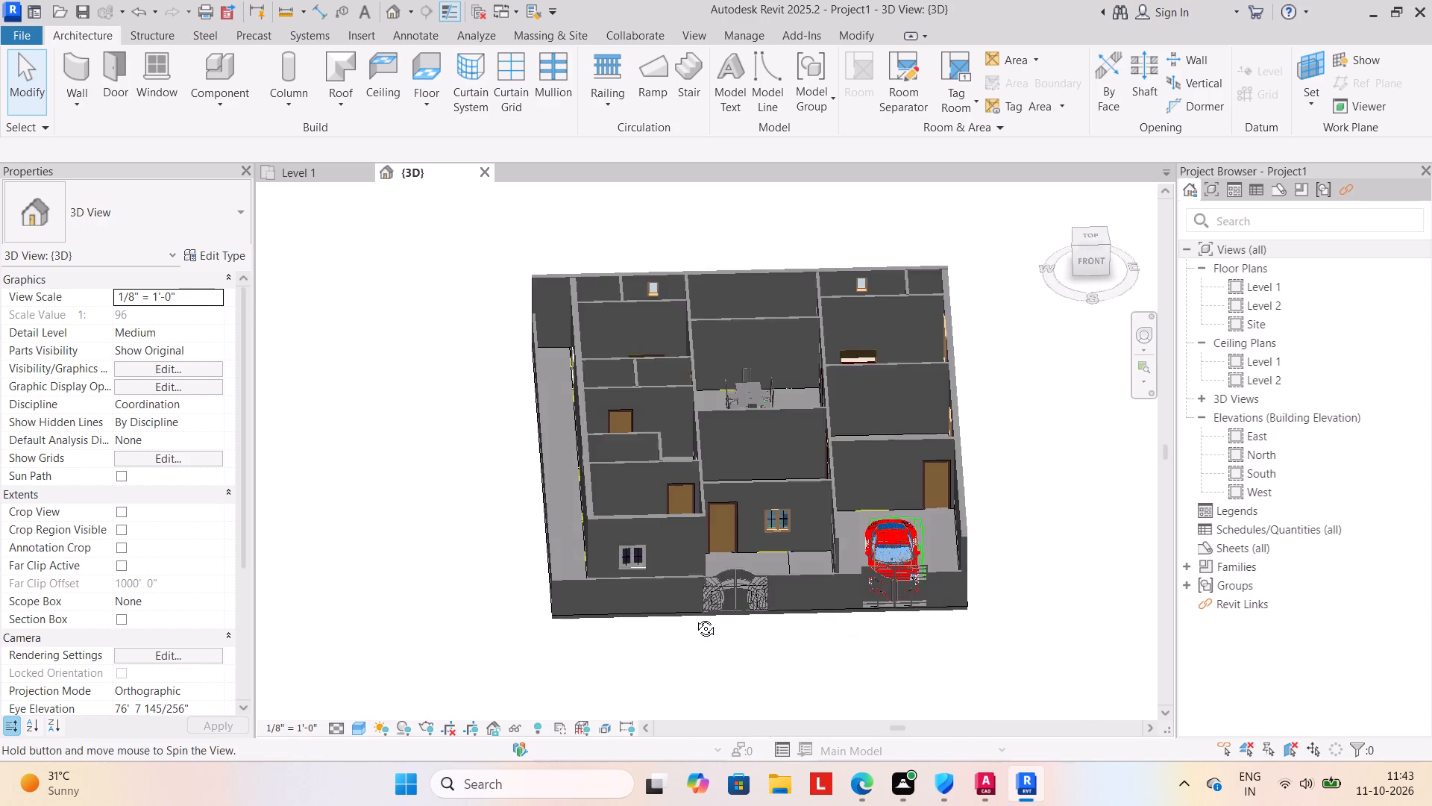
middle_click_drag(694, 617, 684, 559, "shift")
scroll(675, 562, "up", 1)
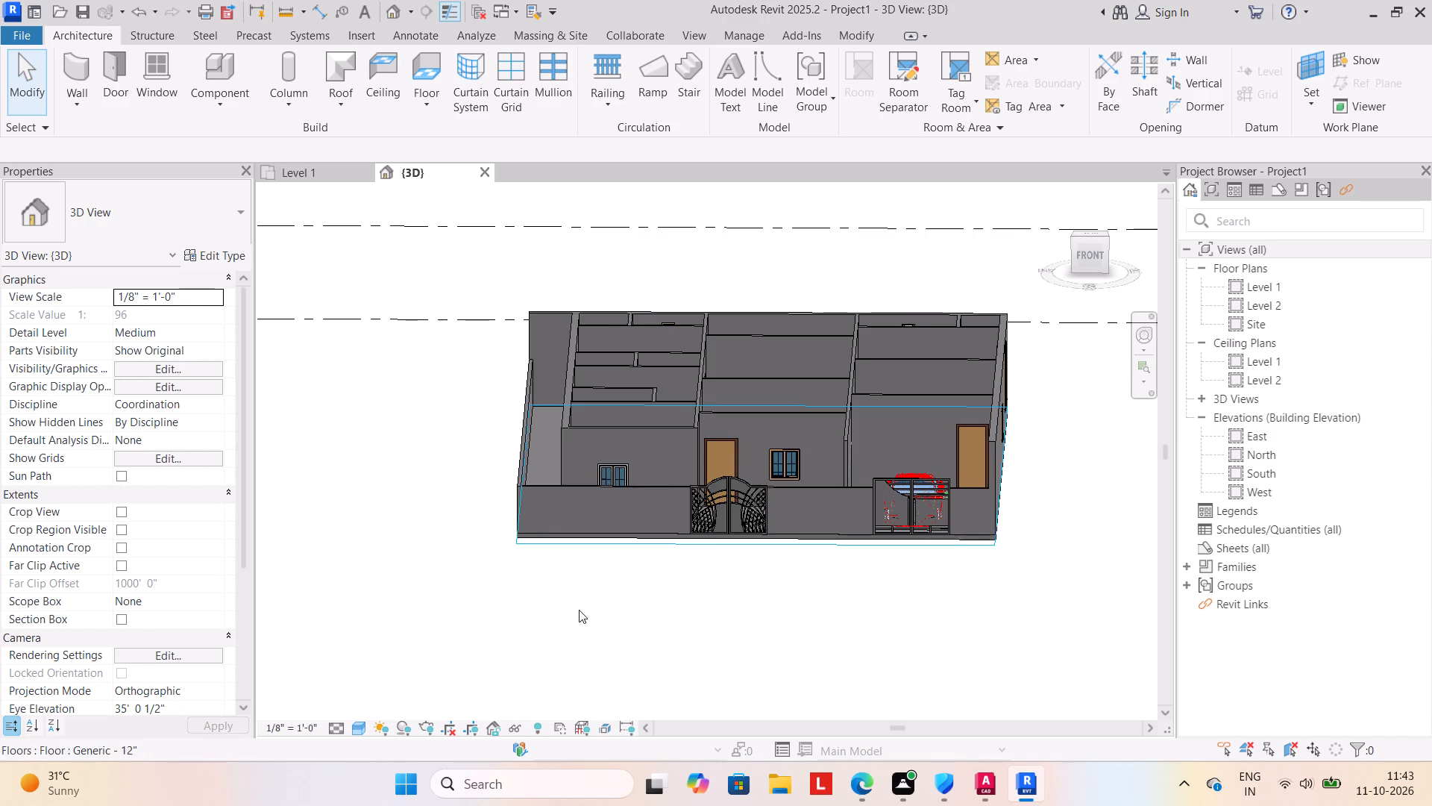
Start a Roof by Footprint from the Level 1 plan with Level 2 as base level and Defines slope turned off.
left_click(300, 177)
scroll(557, 563, "down", 3)
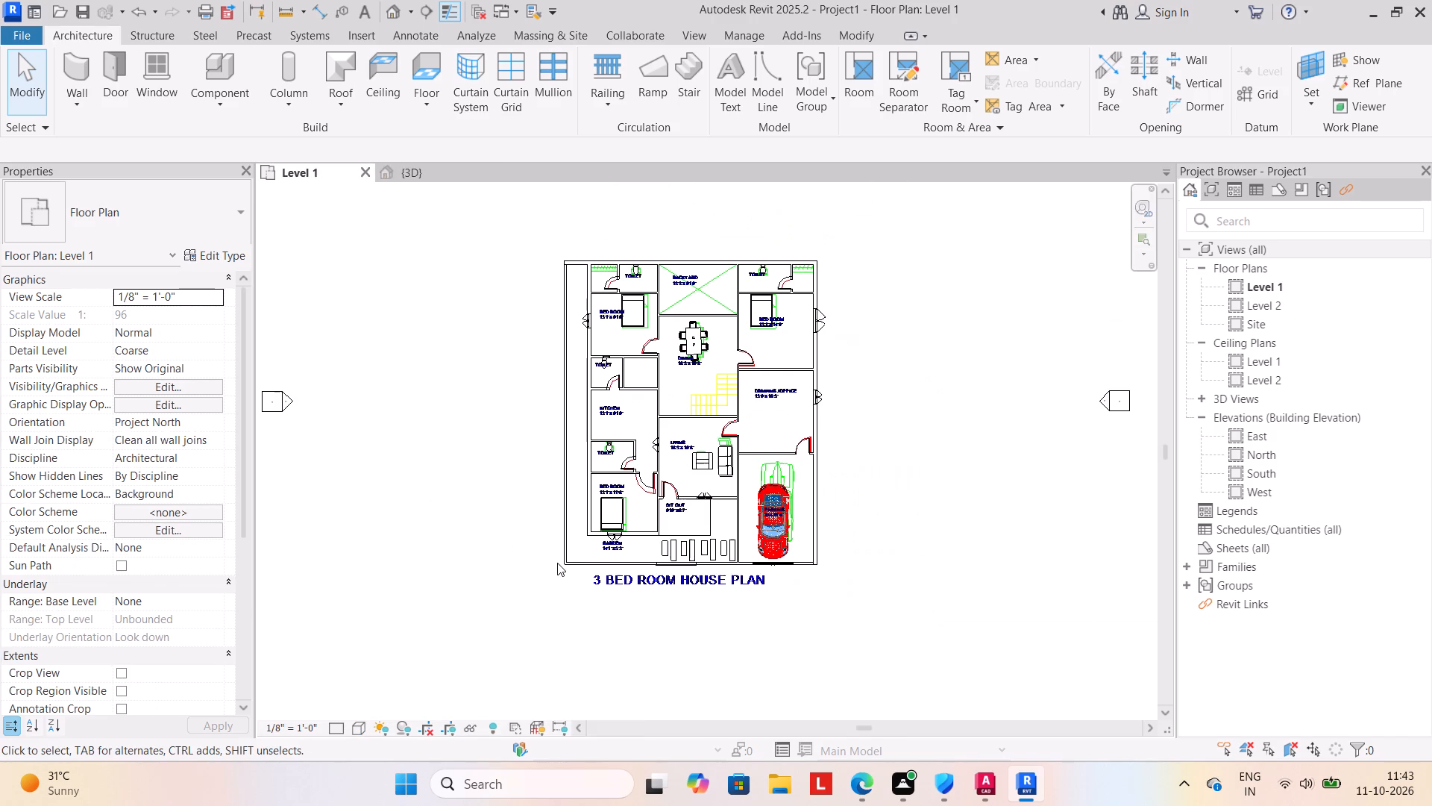
middle_click_drag(557, 563, 598, 575)
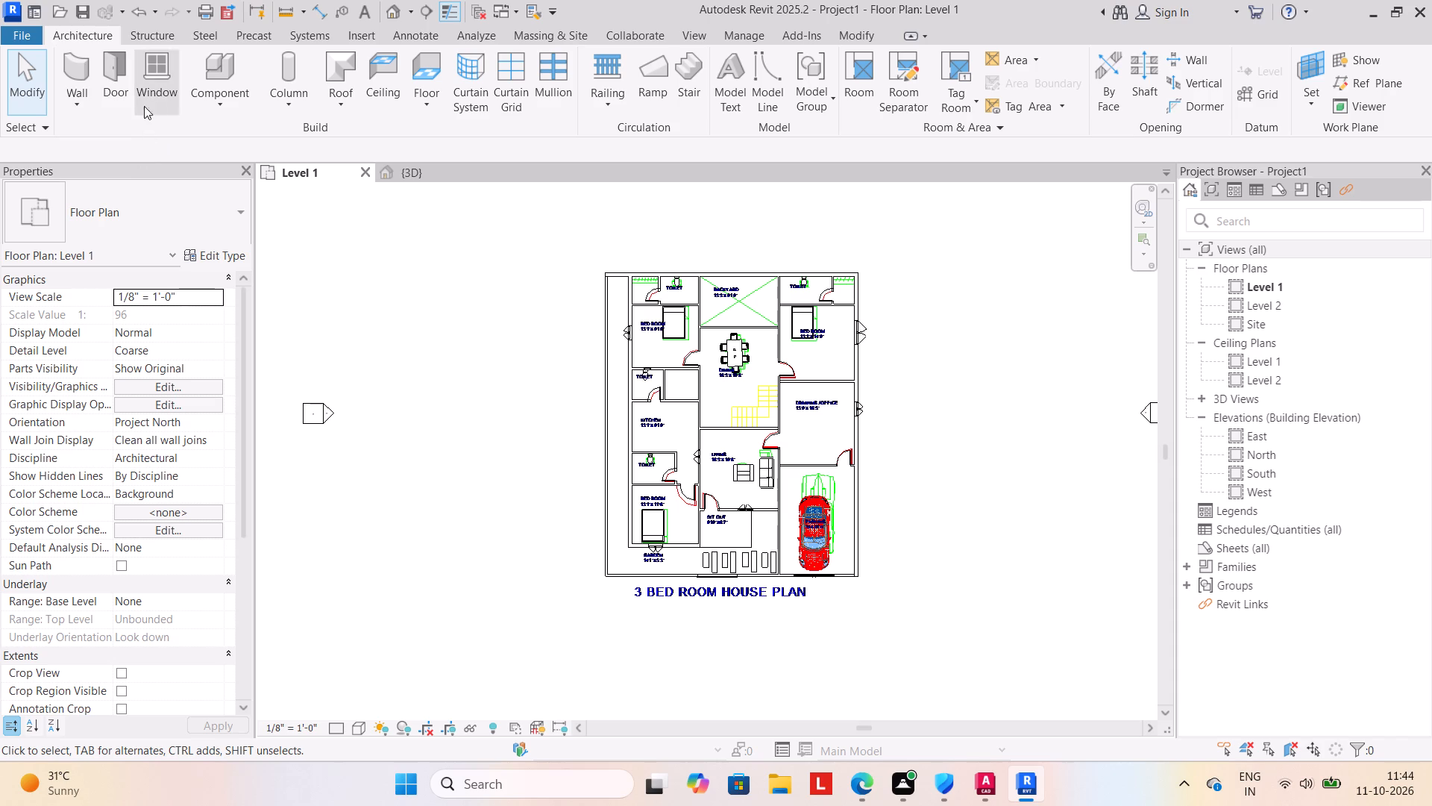
left_click(336, 101)
left_click(362, 130)
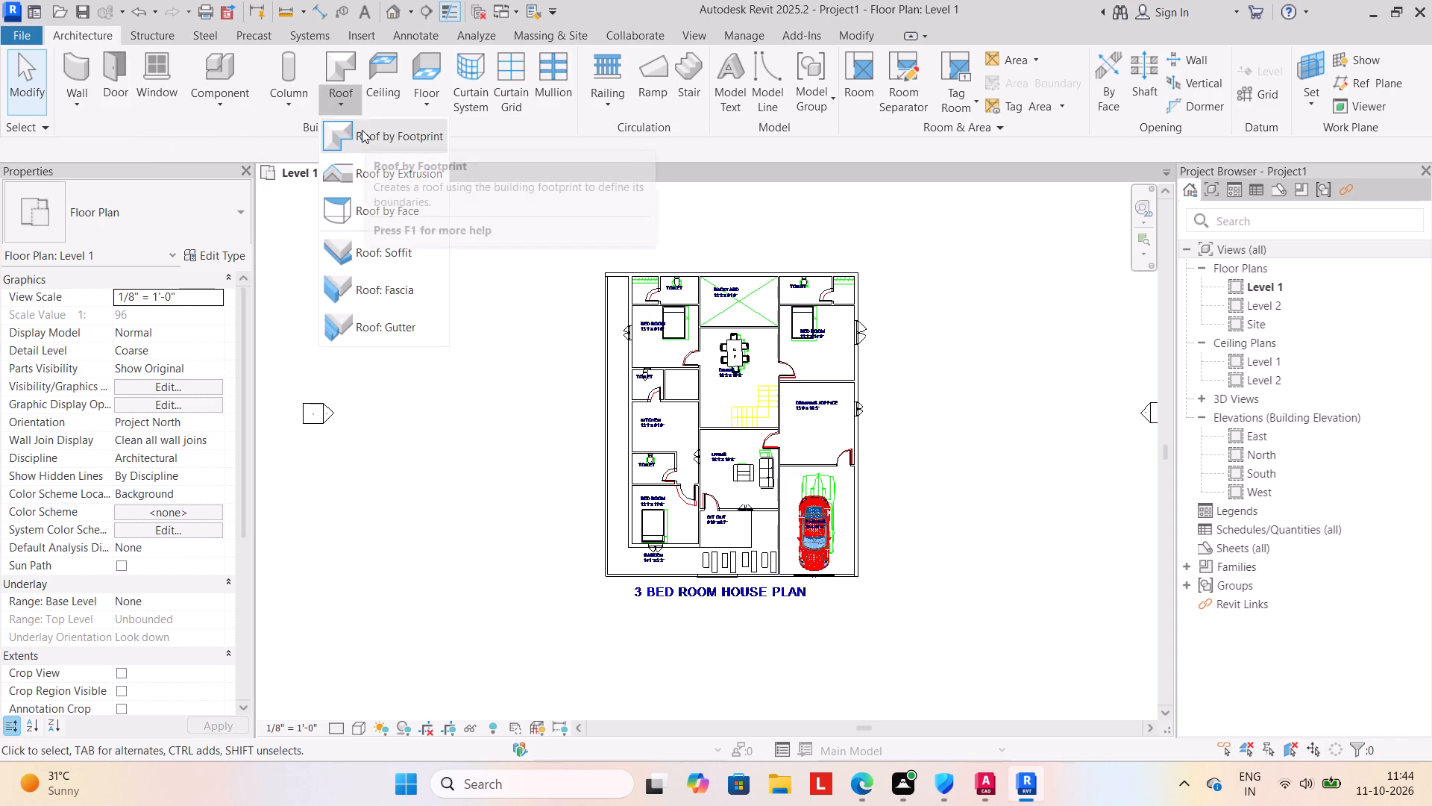
left_click(716, 431)
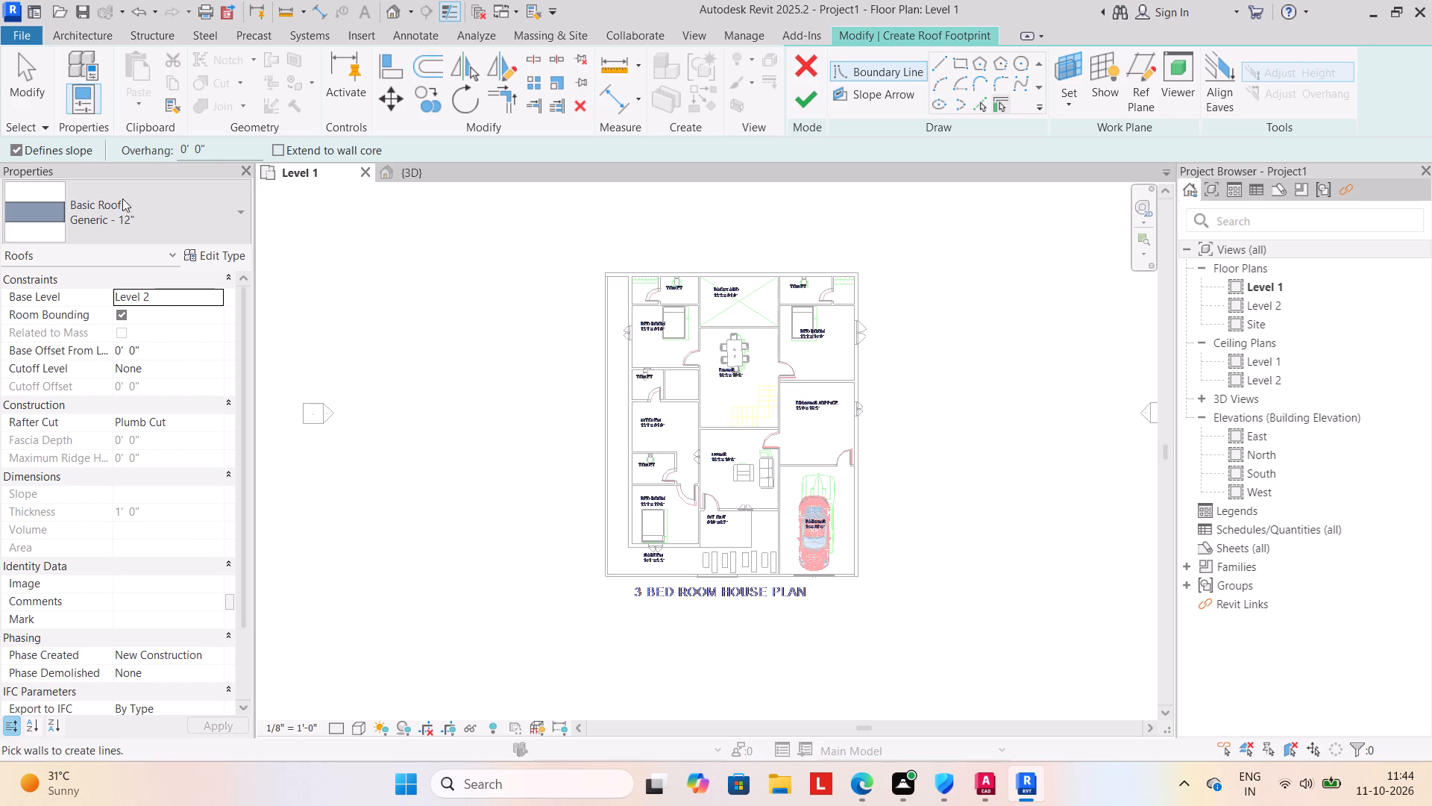
left_click(20, 145)
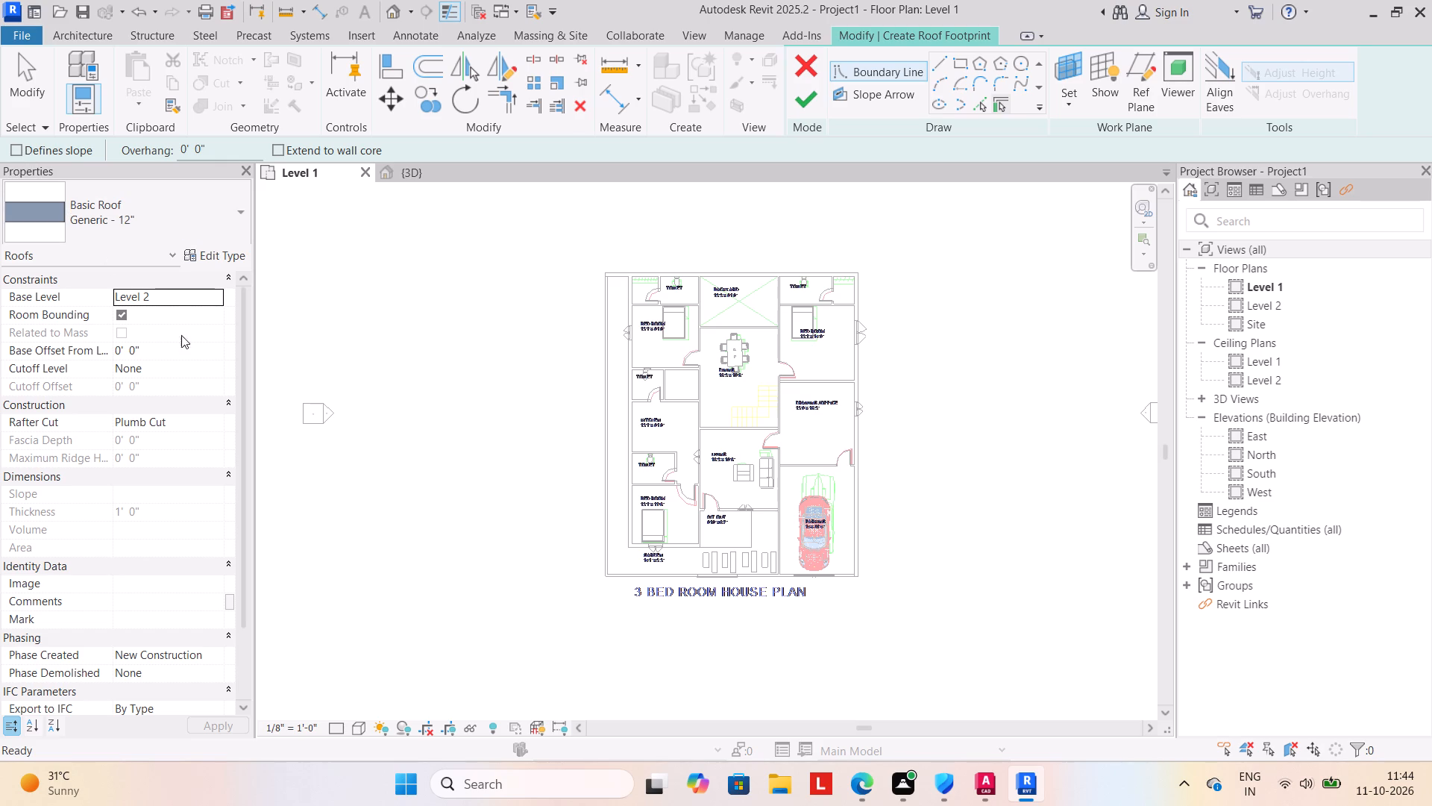
Set the structure layer thickness of the Basic Roof Generic - 12" type to 6".
left_click(231, 254)
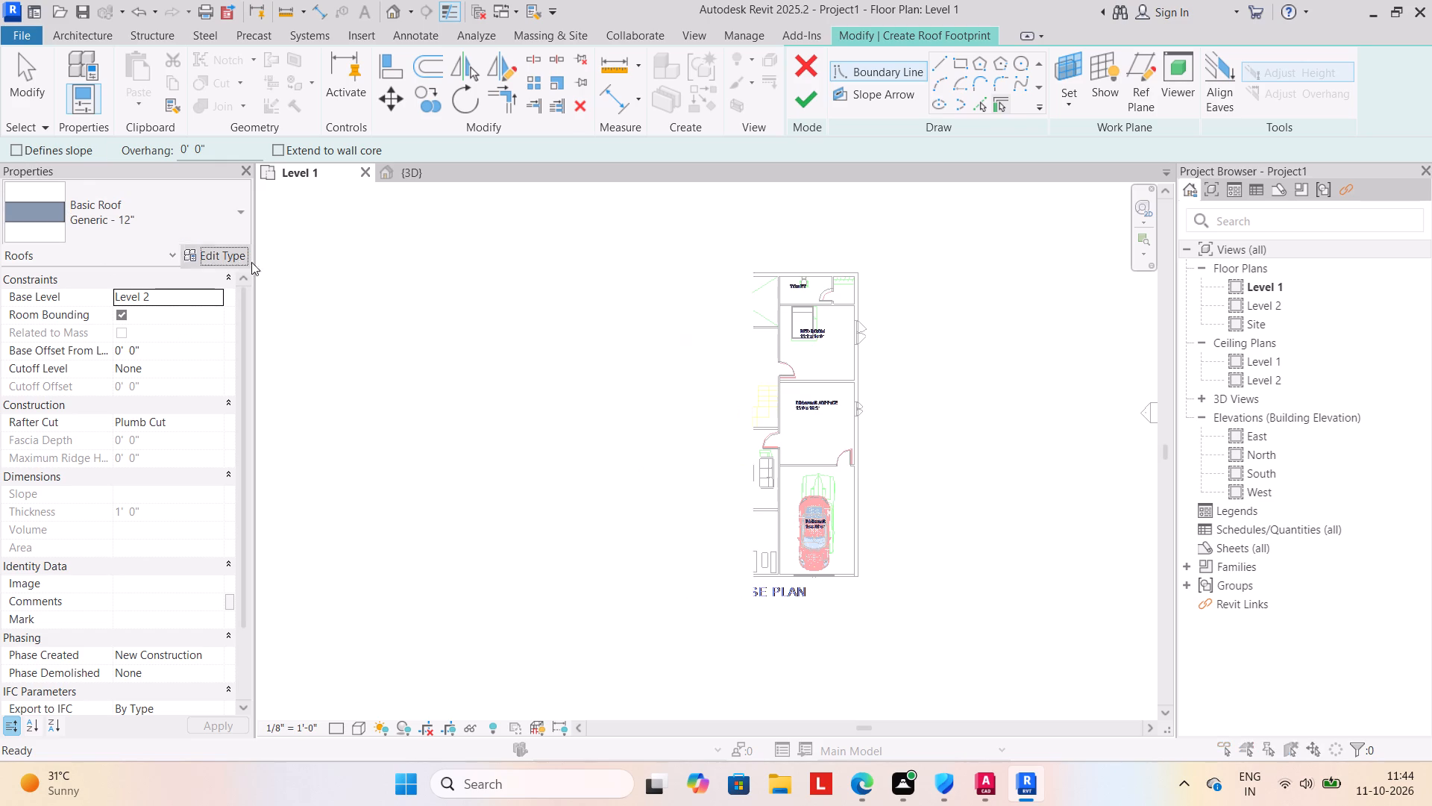
left_click(894, 360)
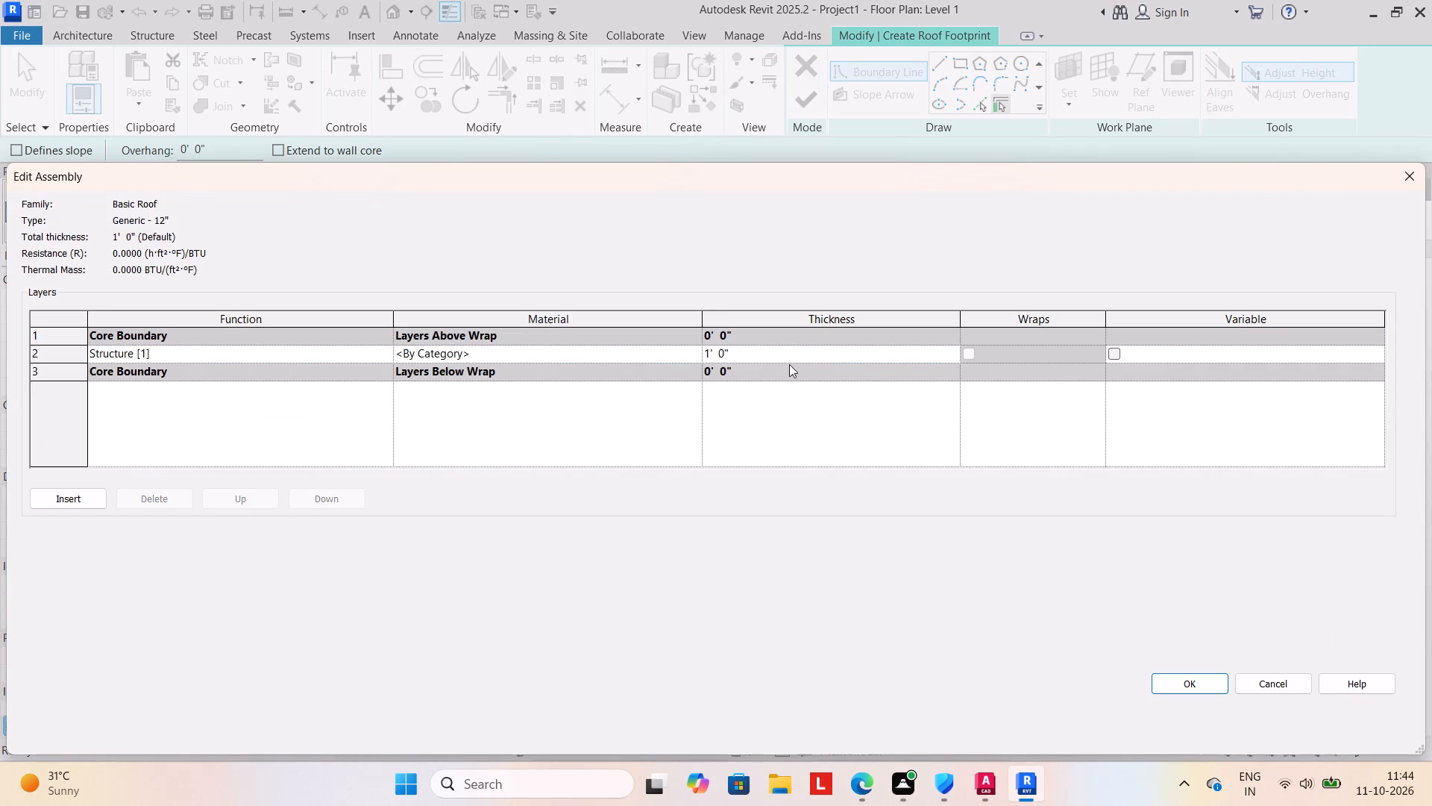
left_click(782, 357)
type("6\"")
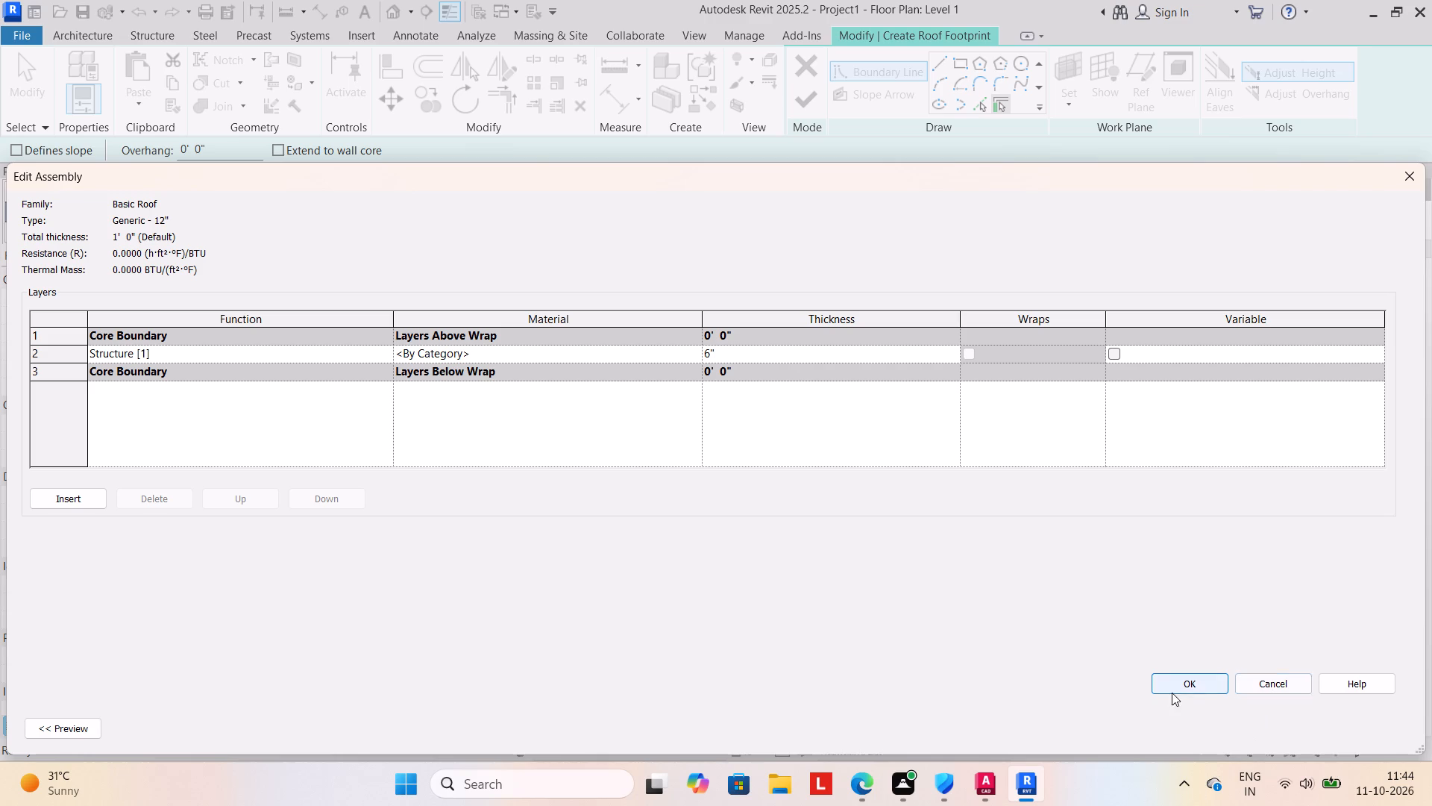
left_click(1171, 687)
left_click(1378, 727)
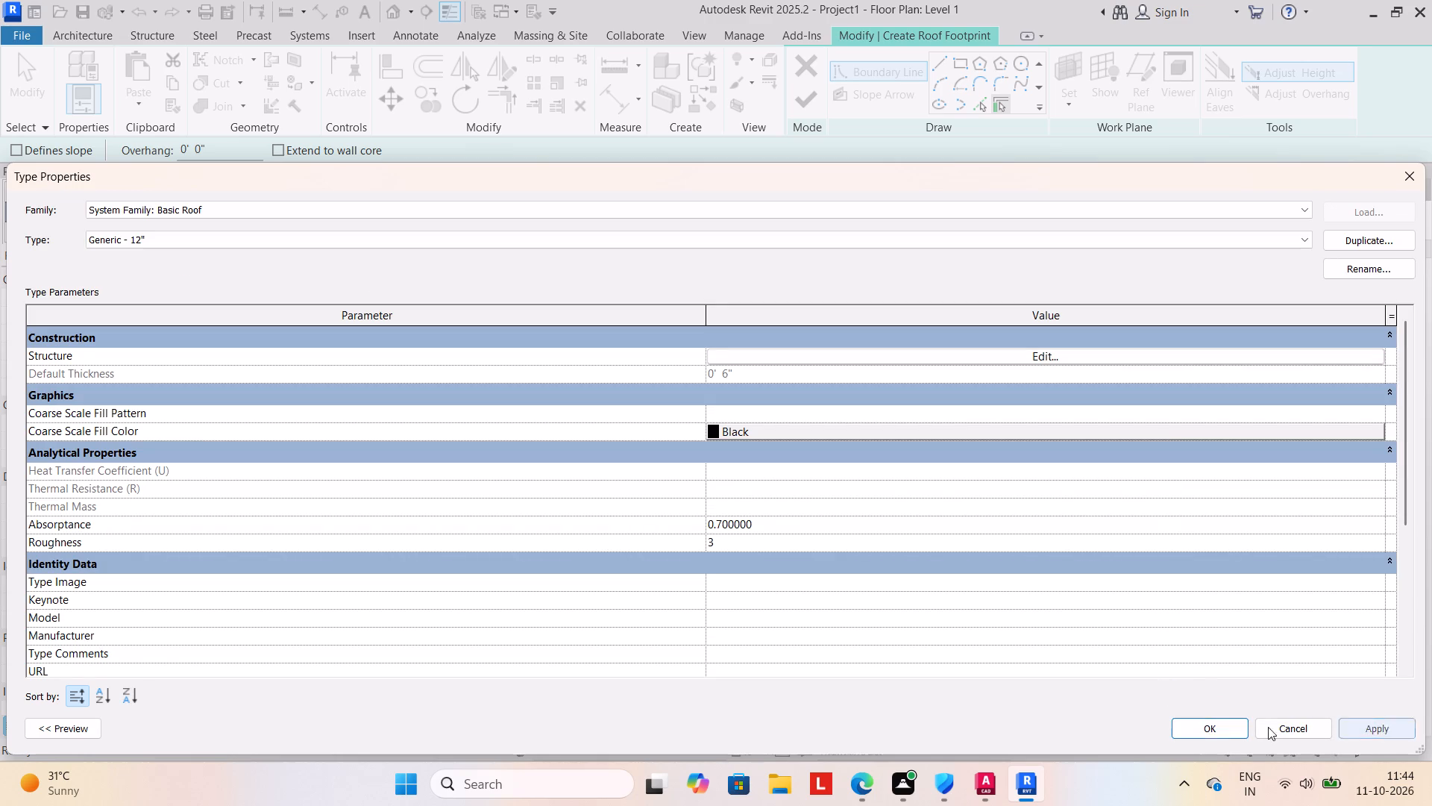
left_click(1208, 725)
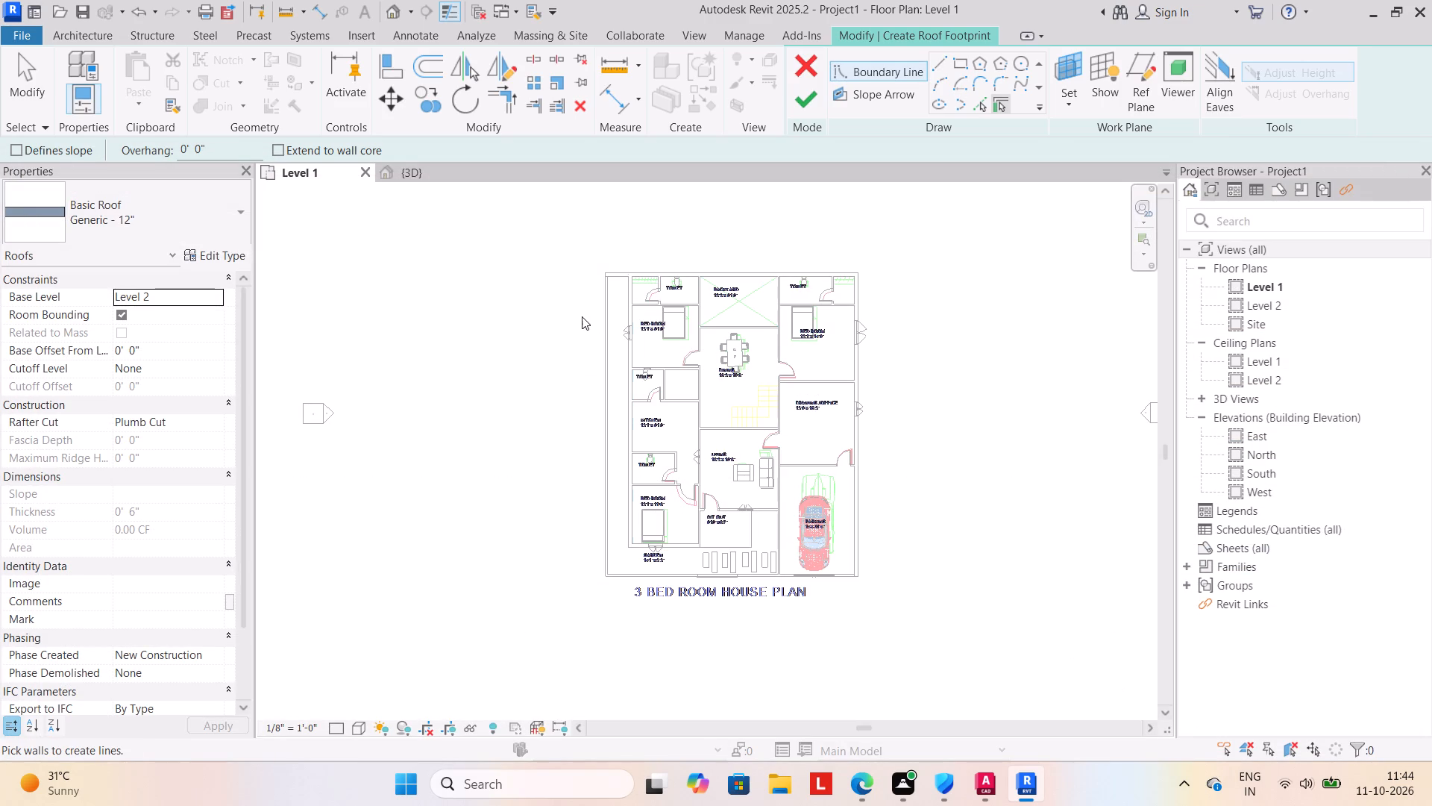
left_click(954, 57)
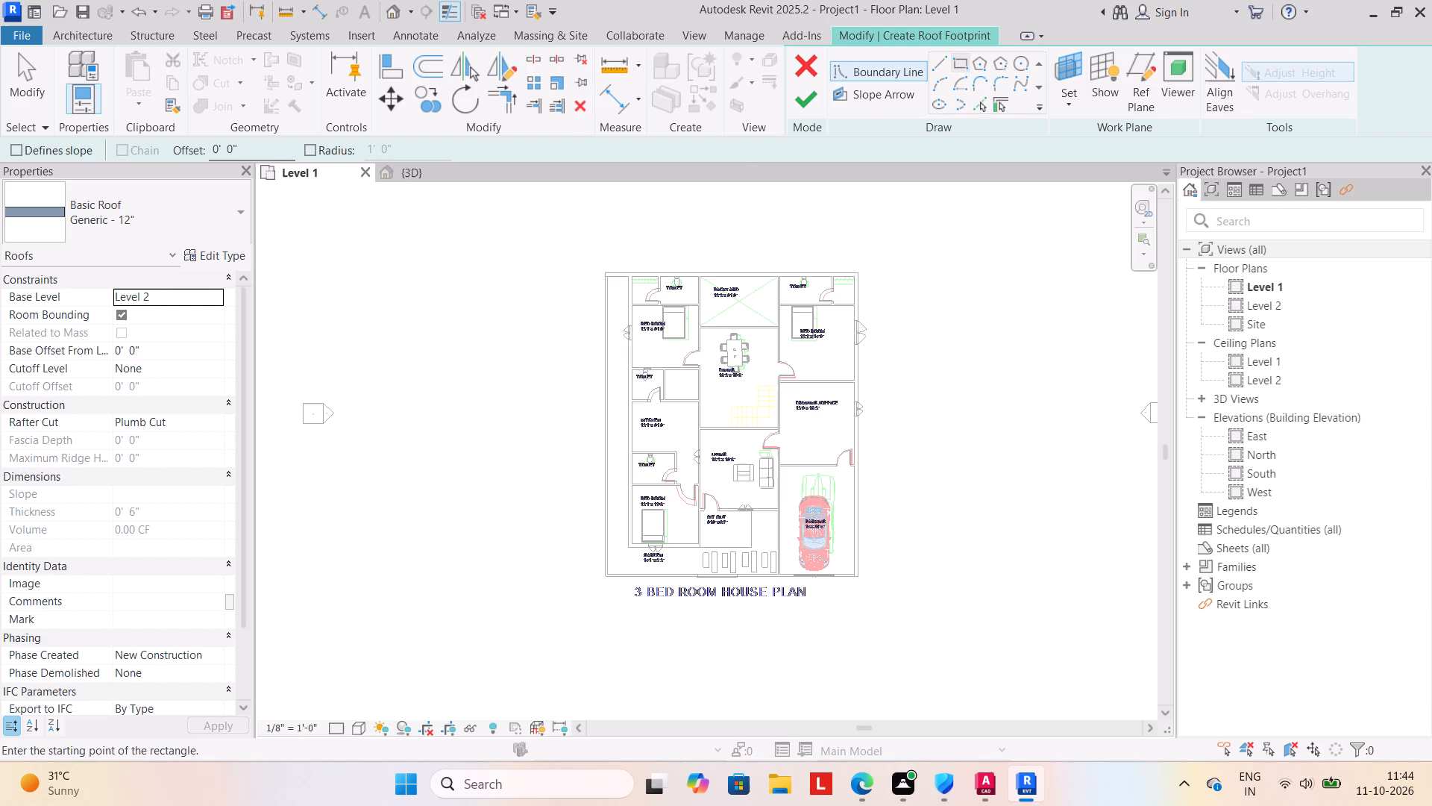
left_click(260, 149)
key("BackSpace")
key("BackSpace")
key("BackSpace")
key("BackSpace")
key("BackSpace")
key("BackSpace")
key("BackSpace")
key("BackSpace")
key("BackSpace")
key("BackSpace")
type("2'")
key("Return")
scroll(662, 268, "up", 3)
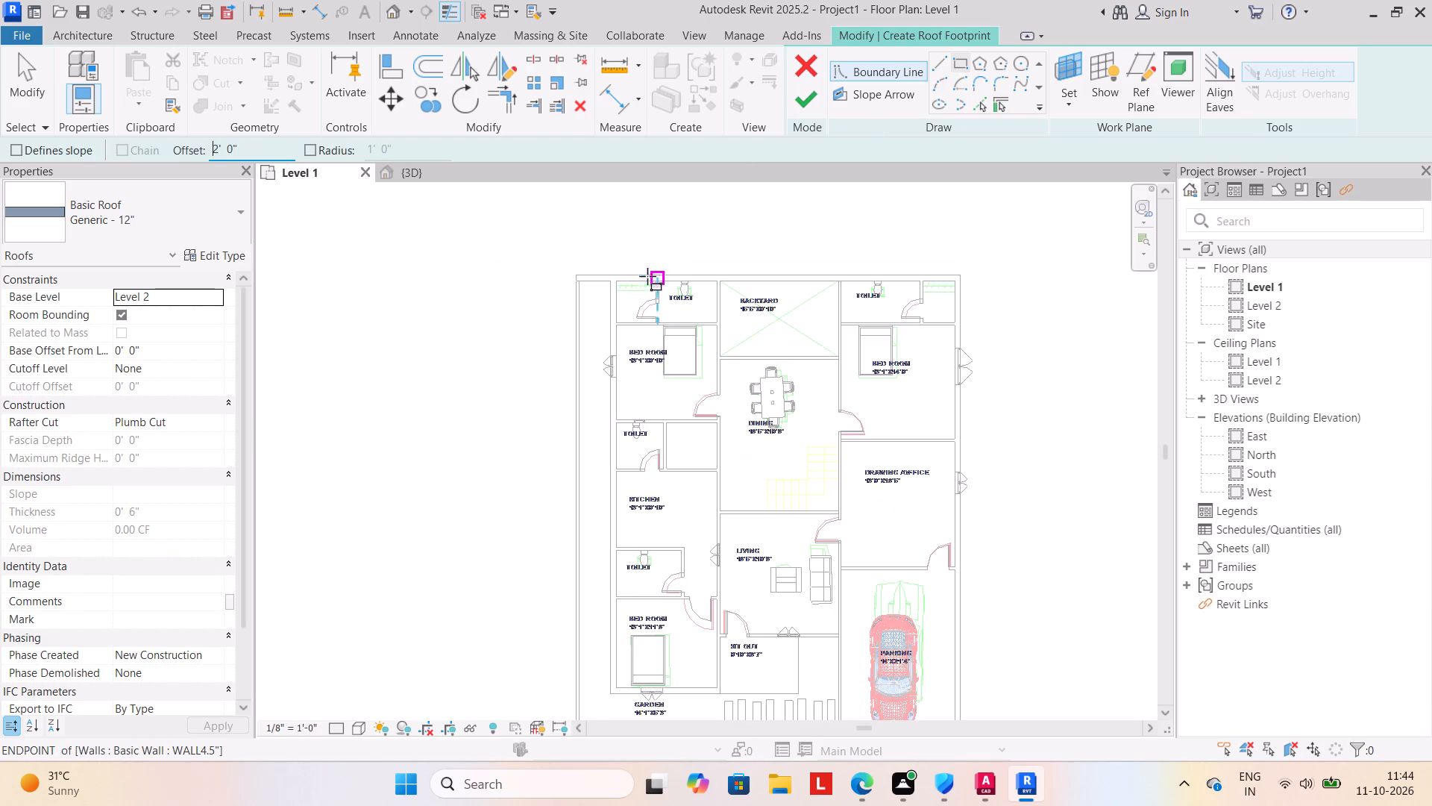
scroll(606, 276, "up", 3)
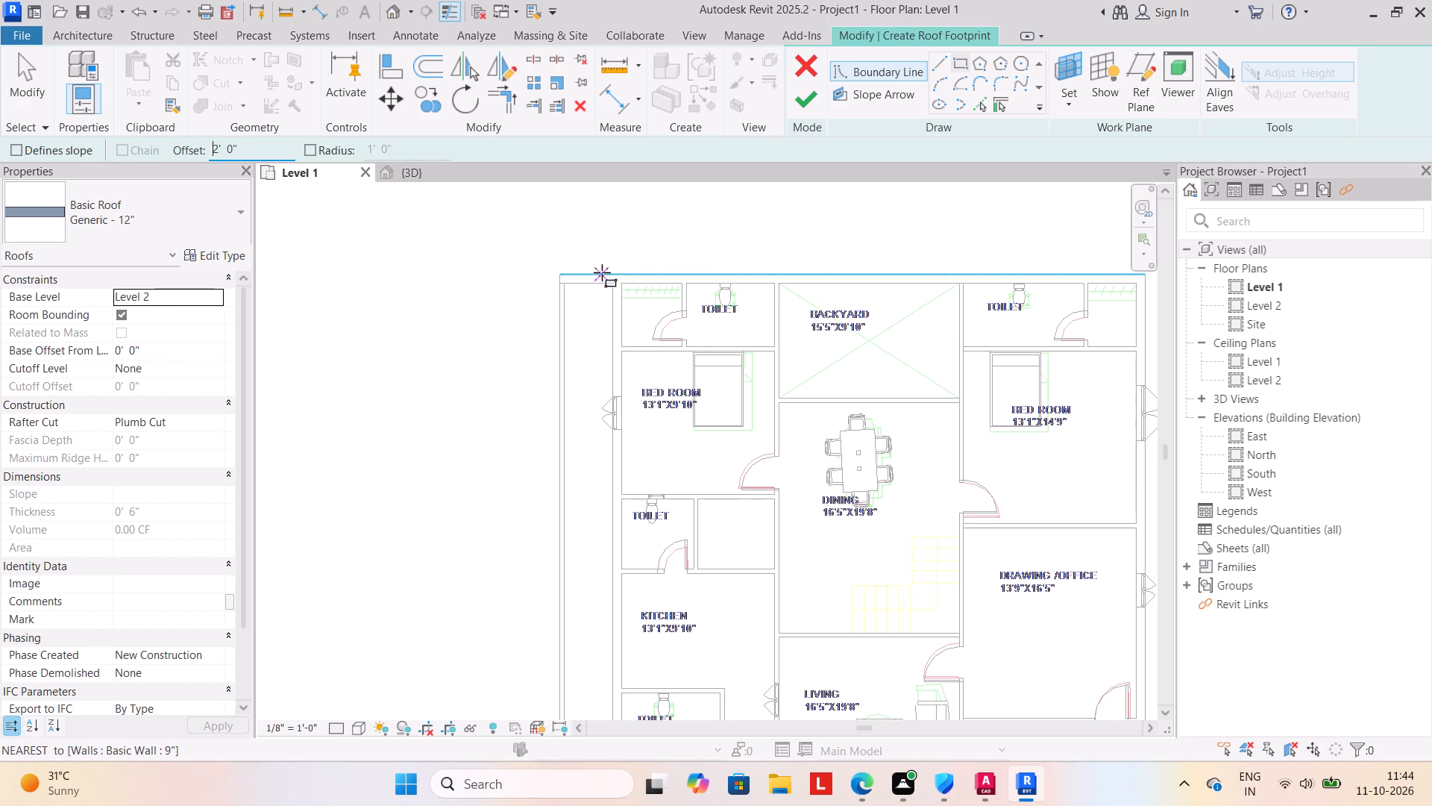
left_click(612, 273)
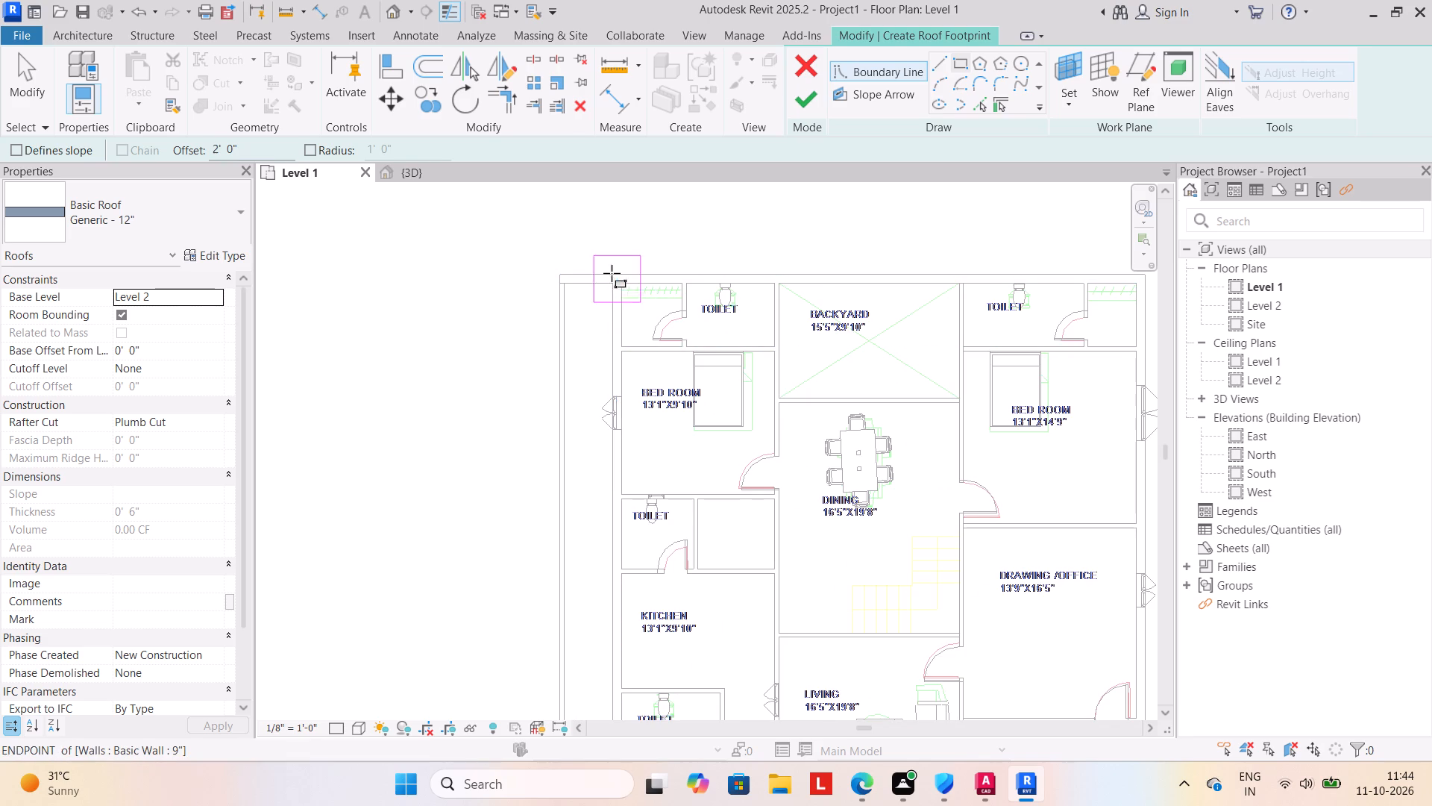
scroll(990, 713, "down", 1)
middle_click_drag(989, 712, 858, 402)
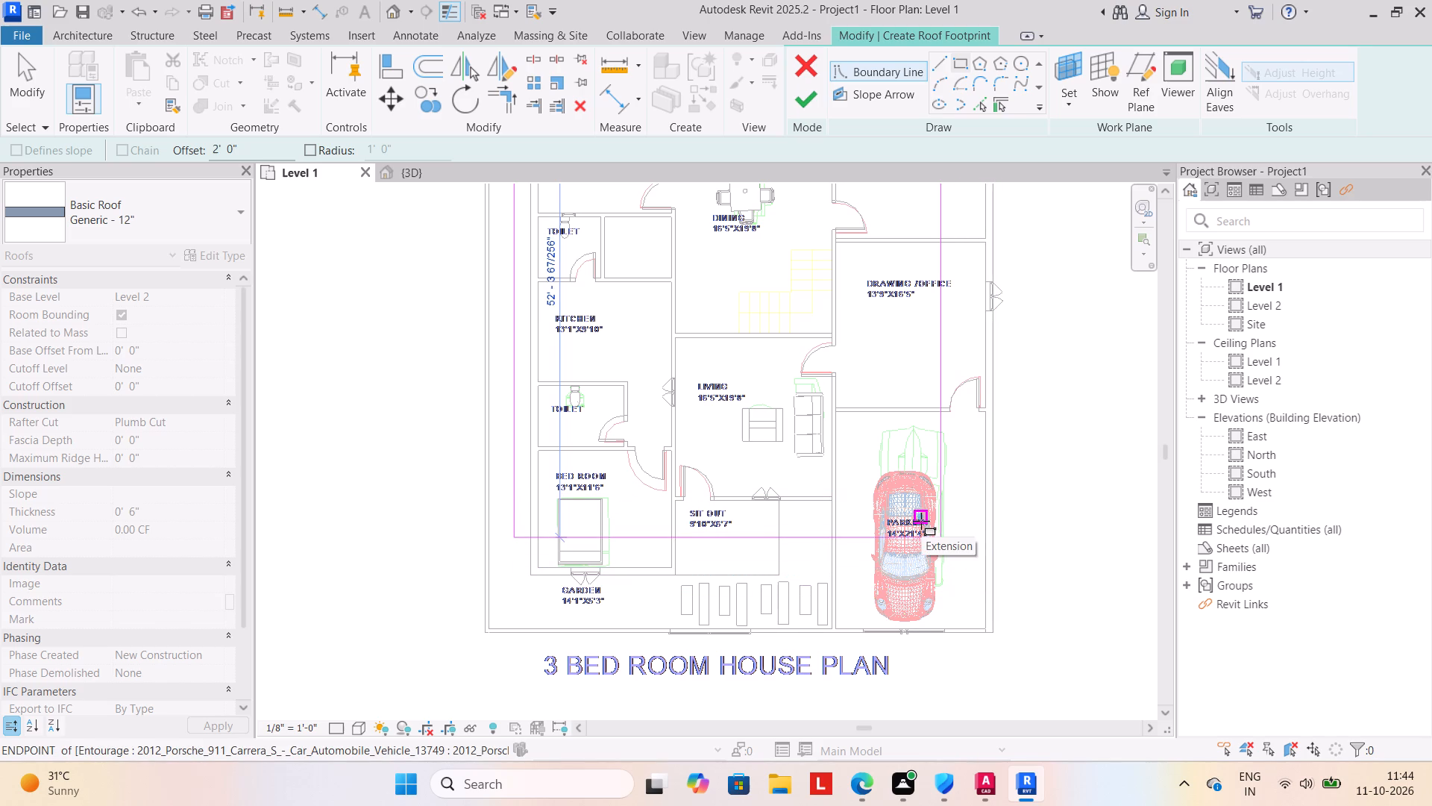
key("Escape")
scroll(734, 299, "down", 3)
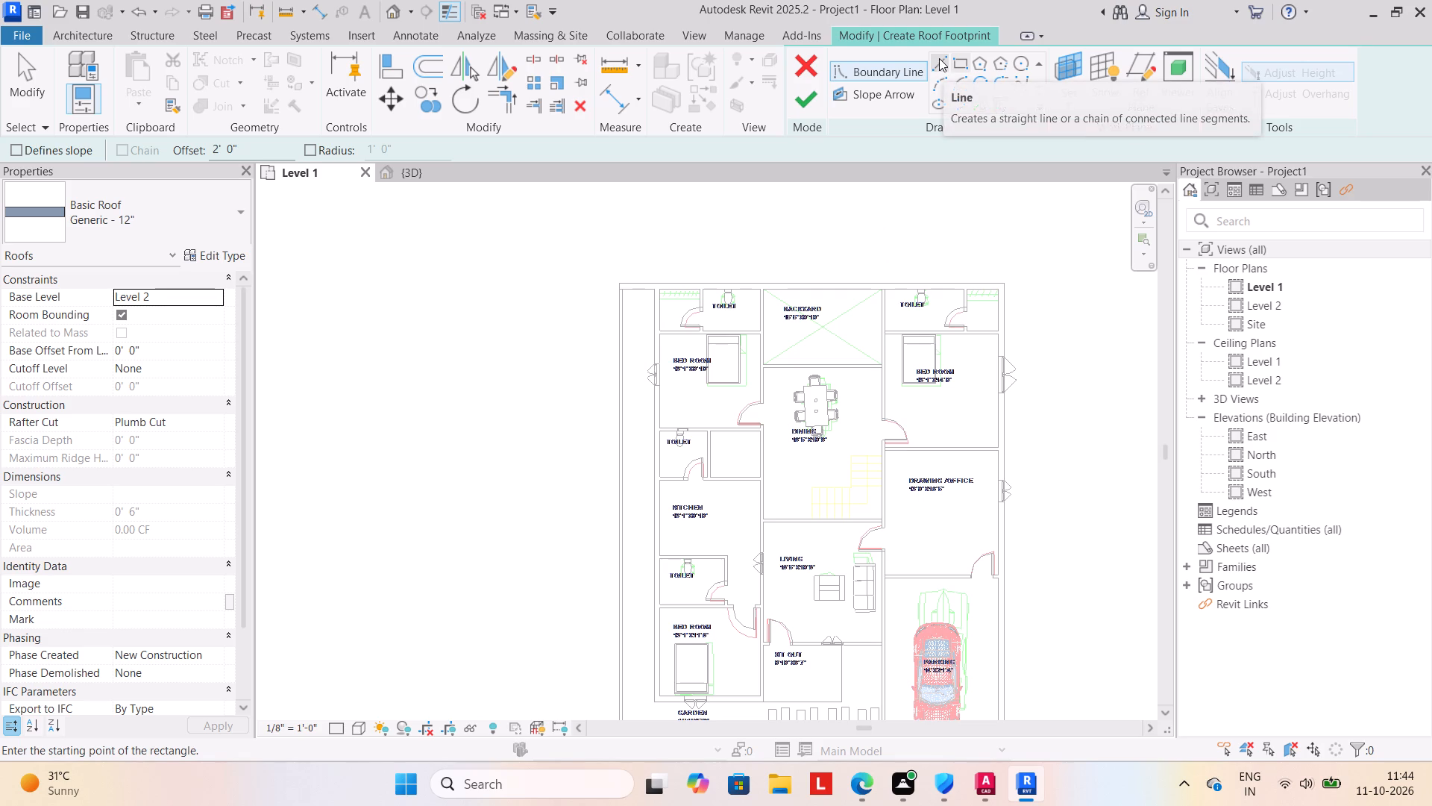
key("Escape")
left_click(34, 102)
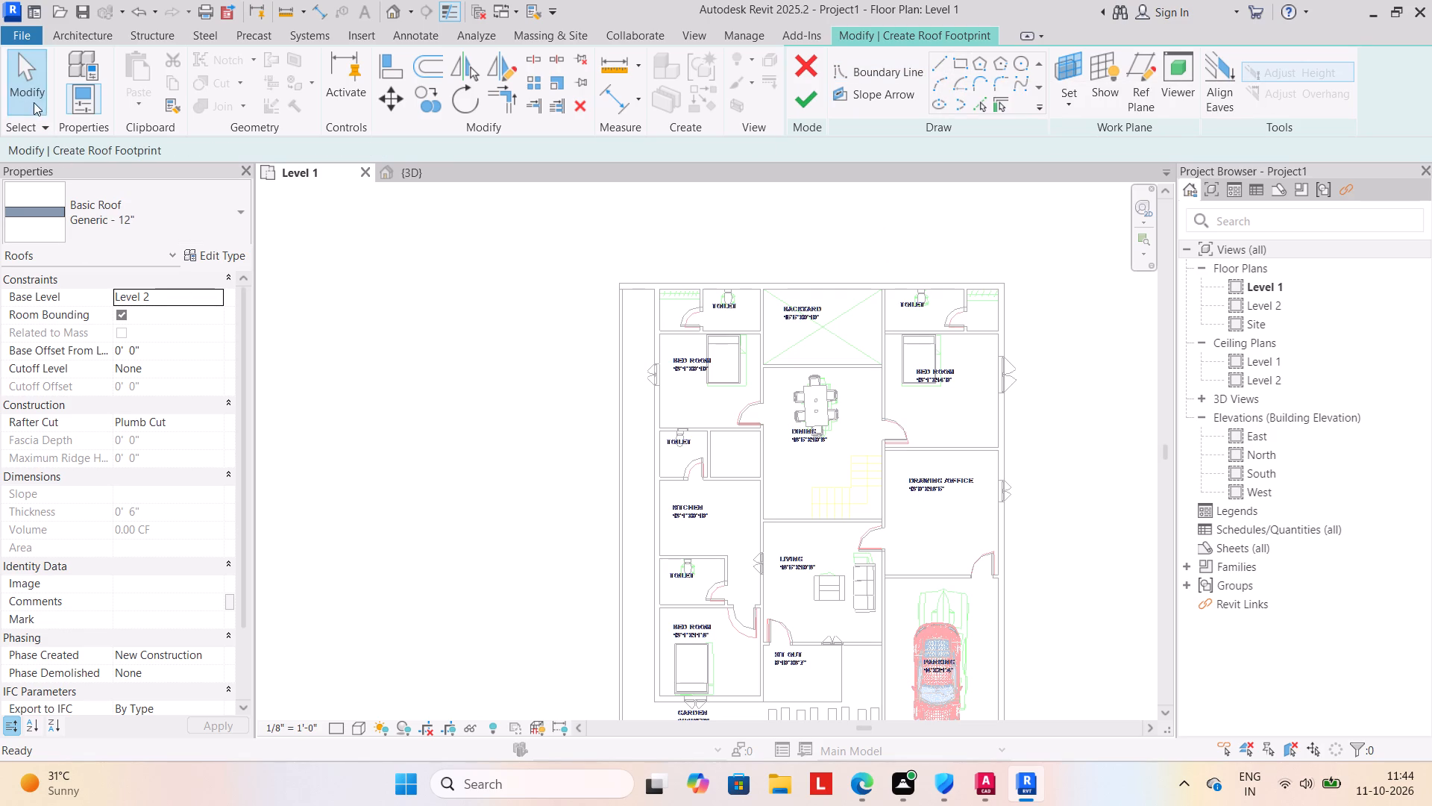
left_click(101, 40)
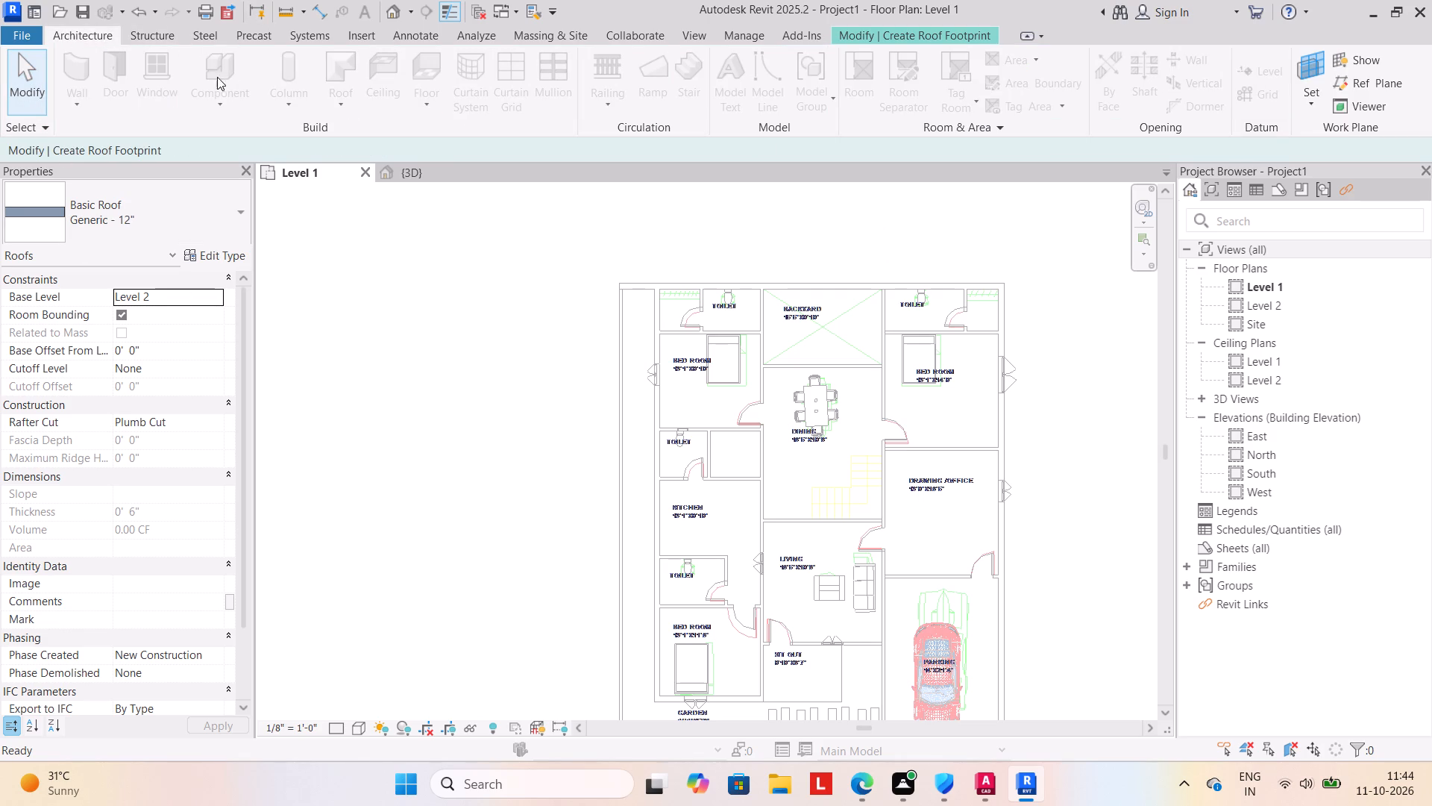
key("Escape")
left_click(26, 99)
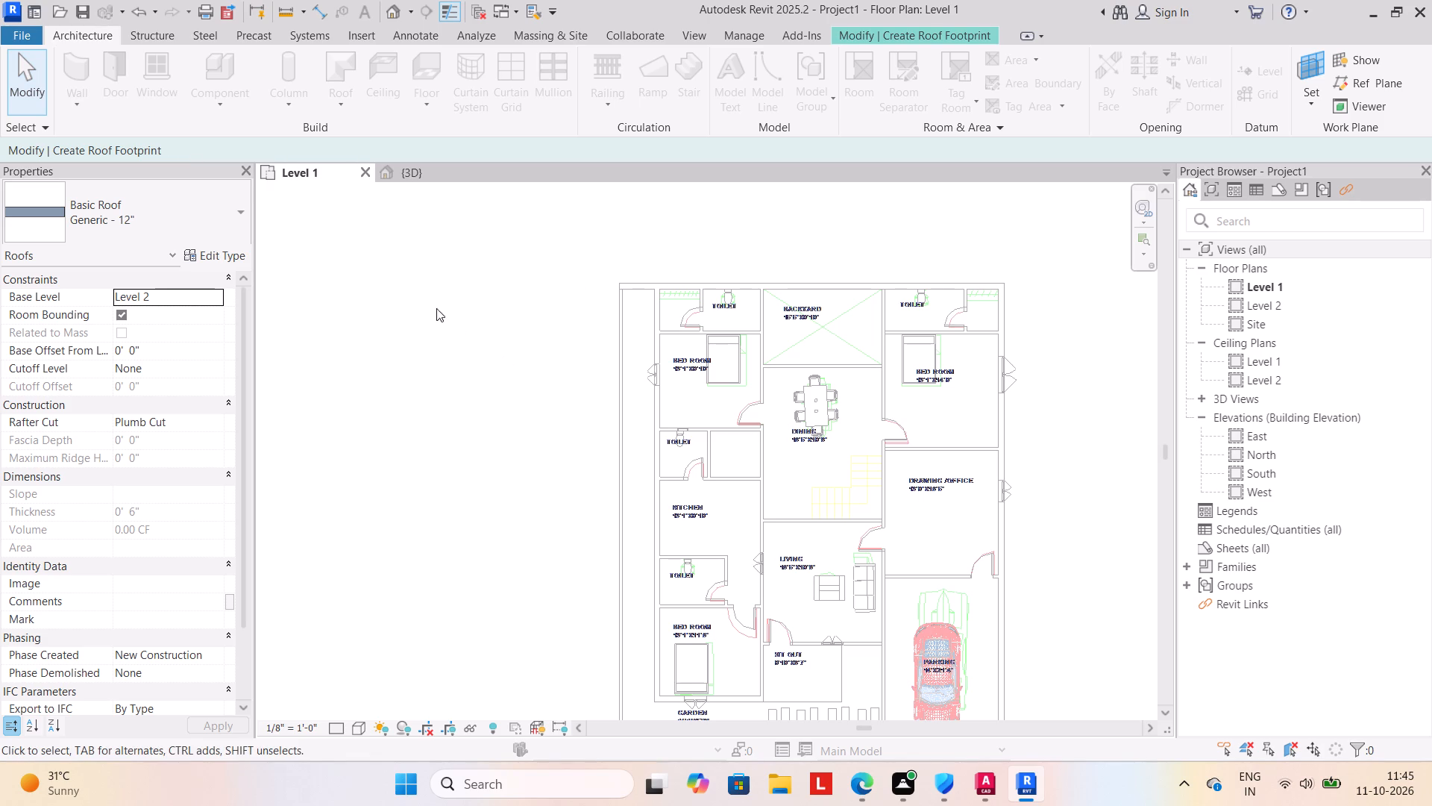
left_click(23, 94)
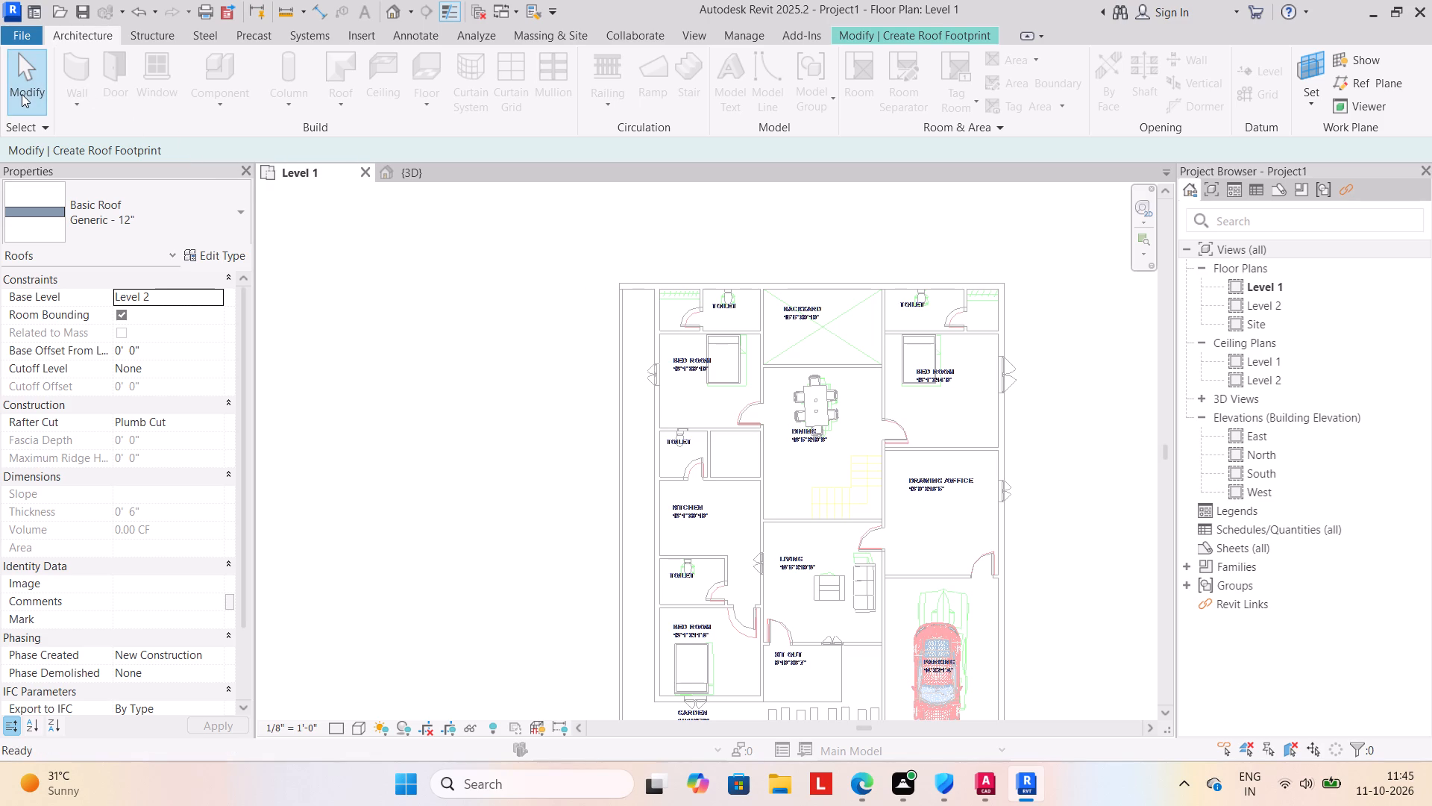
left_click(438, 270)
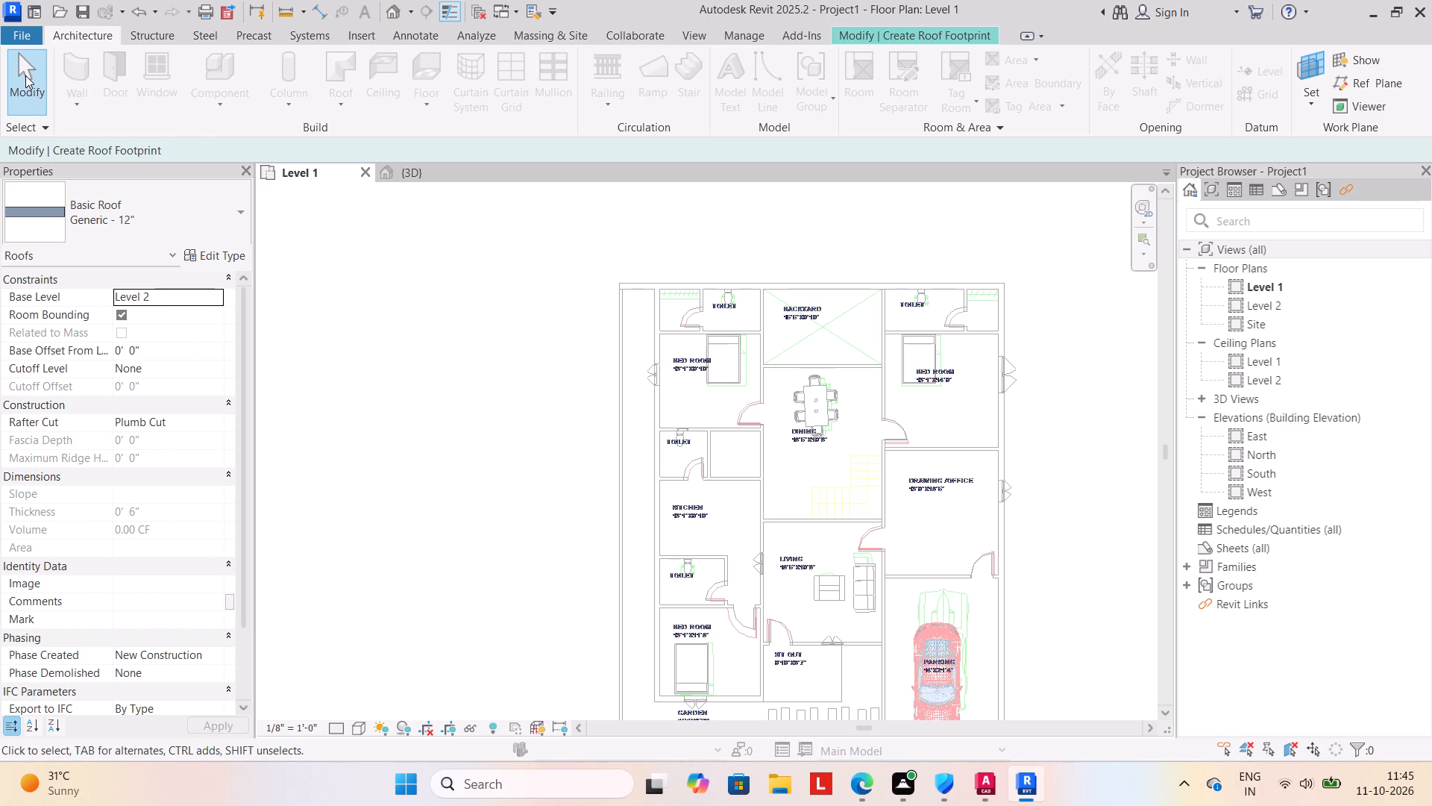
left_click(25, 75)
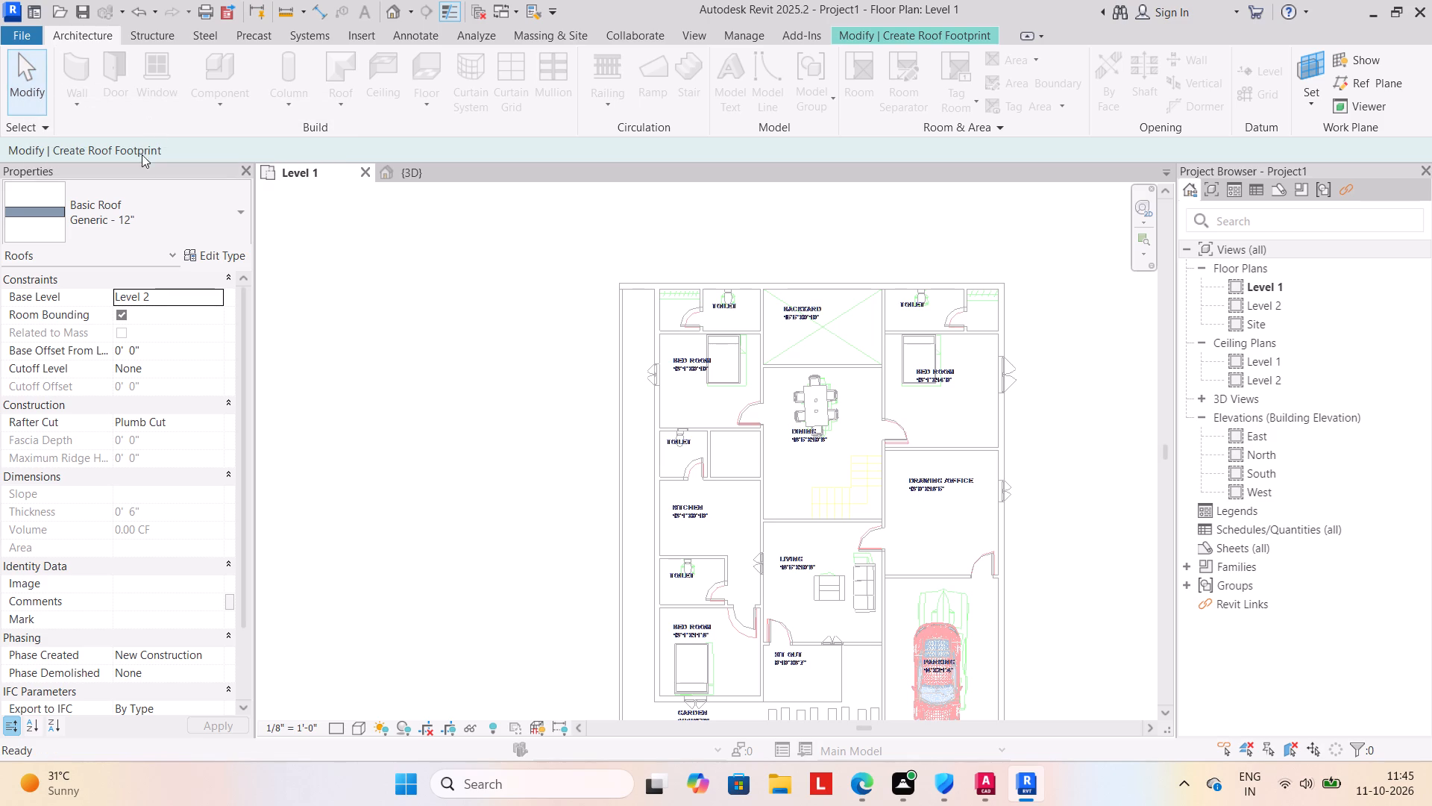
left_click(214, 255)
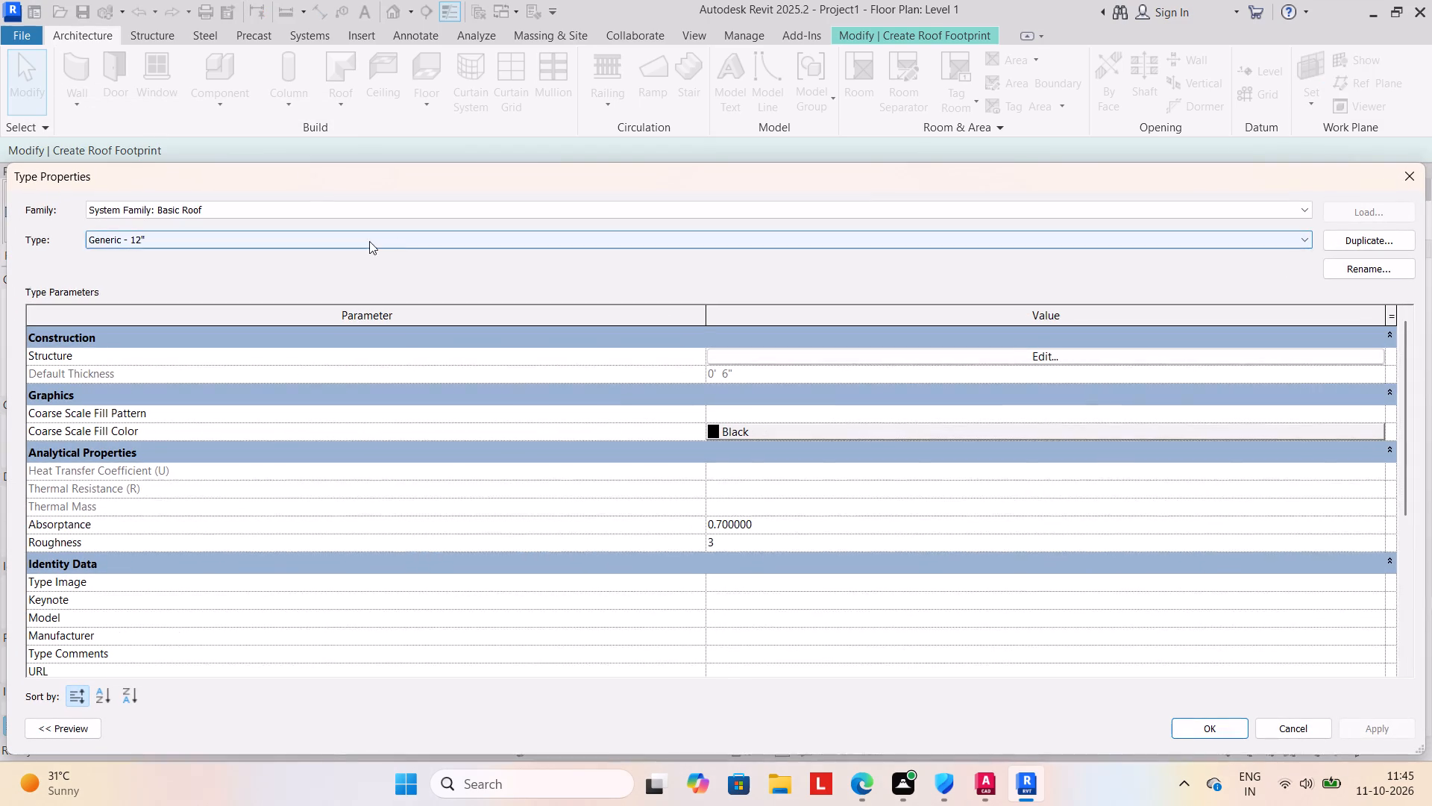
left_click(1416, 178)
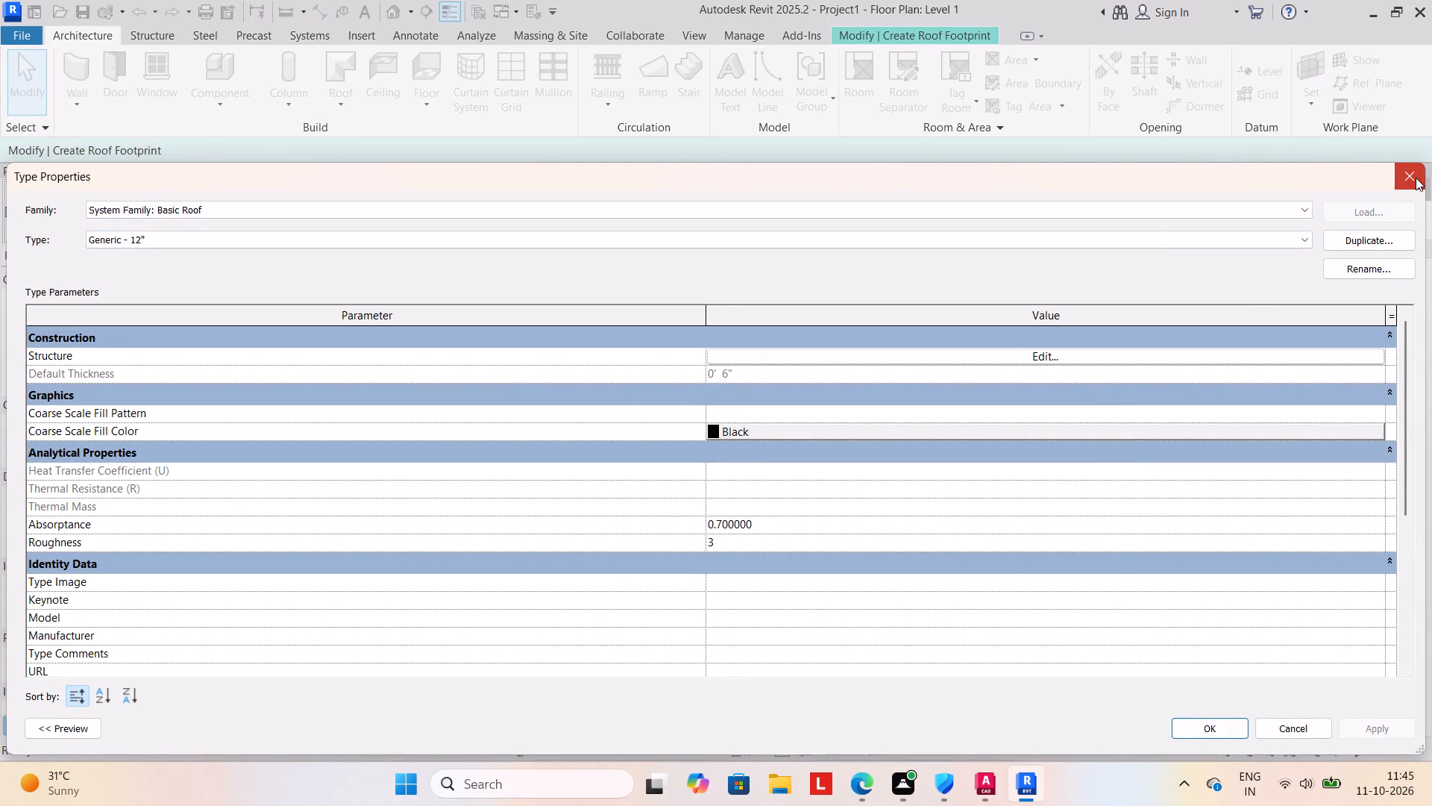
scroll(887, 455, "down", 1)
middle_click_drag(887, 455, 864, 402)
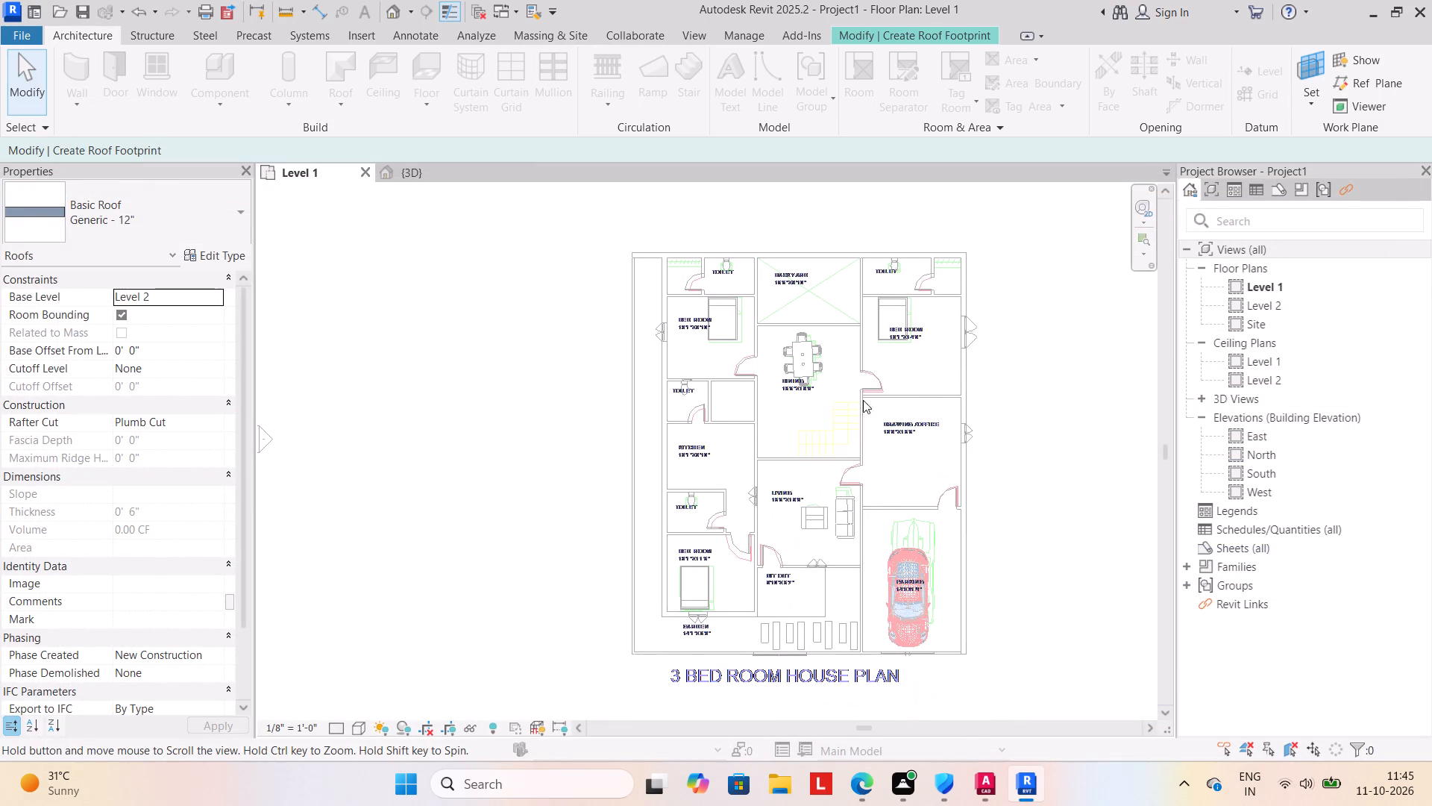
Draw a 45'-6" roof boundary line with zero offset along the rear outer wall, from the left bedrooms' outer wall to the opposite corner.
left_click(918, 30)
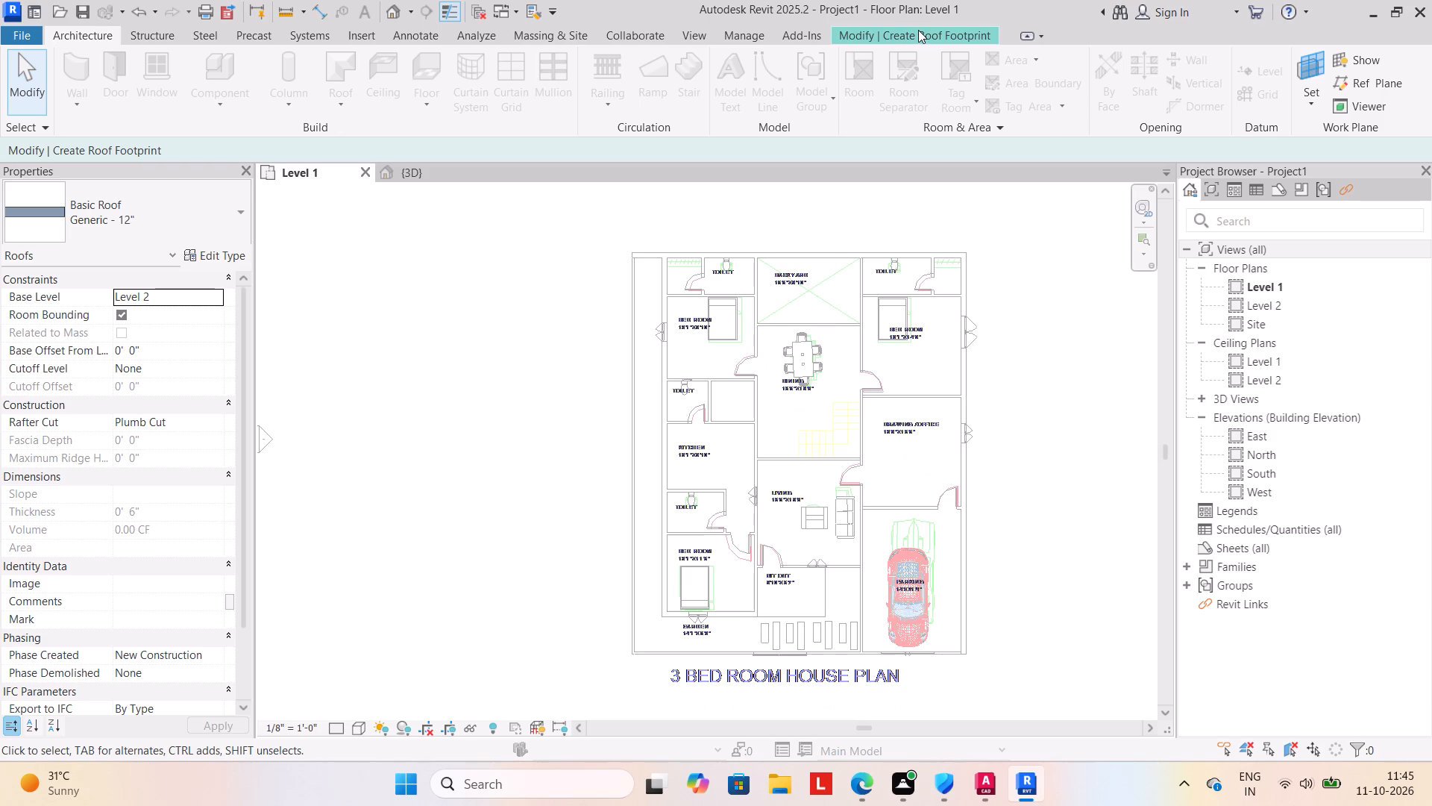
left_click(940, 56)
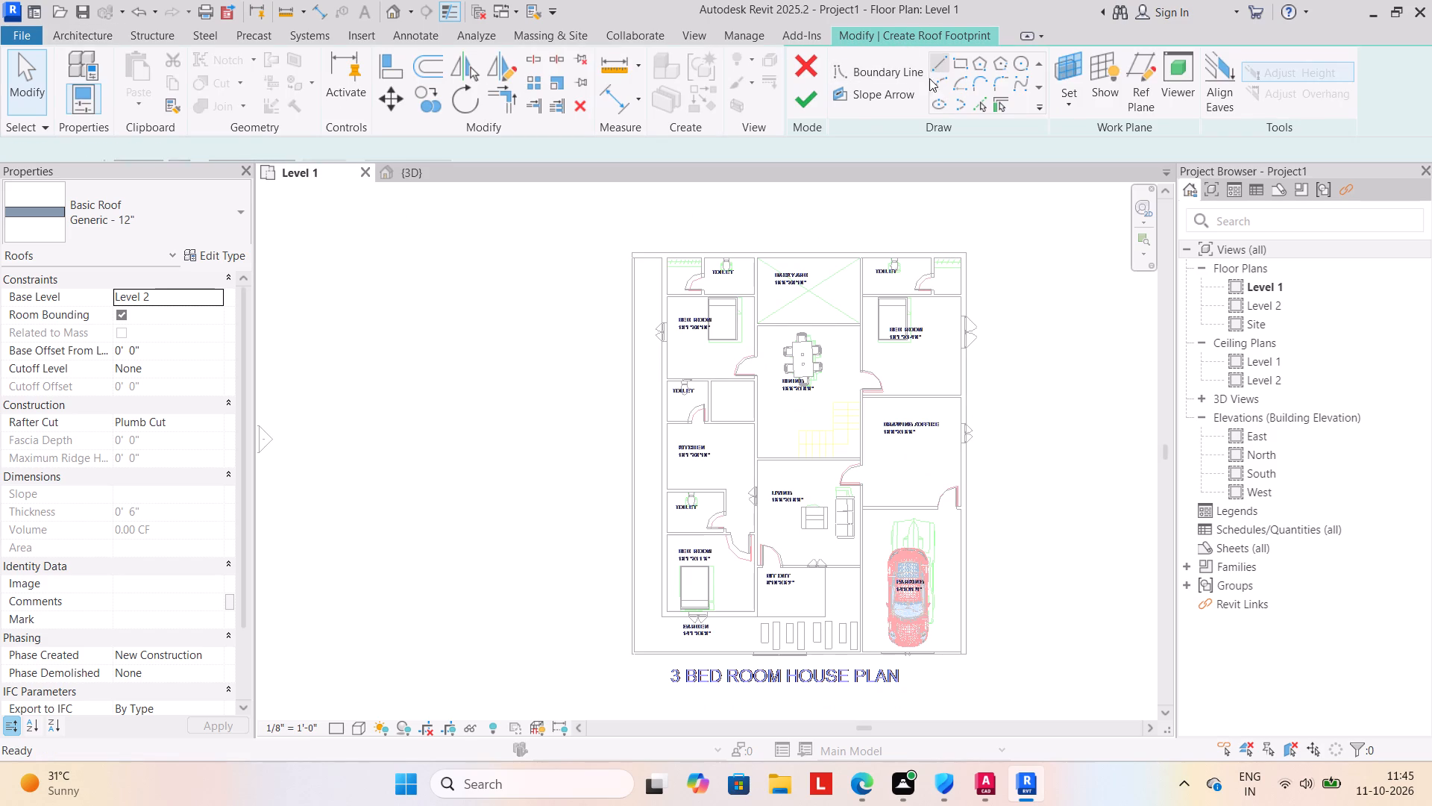
scroll(820, 275, "up", 2)
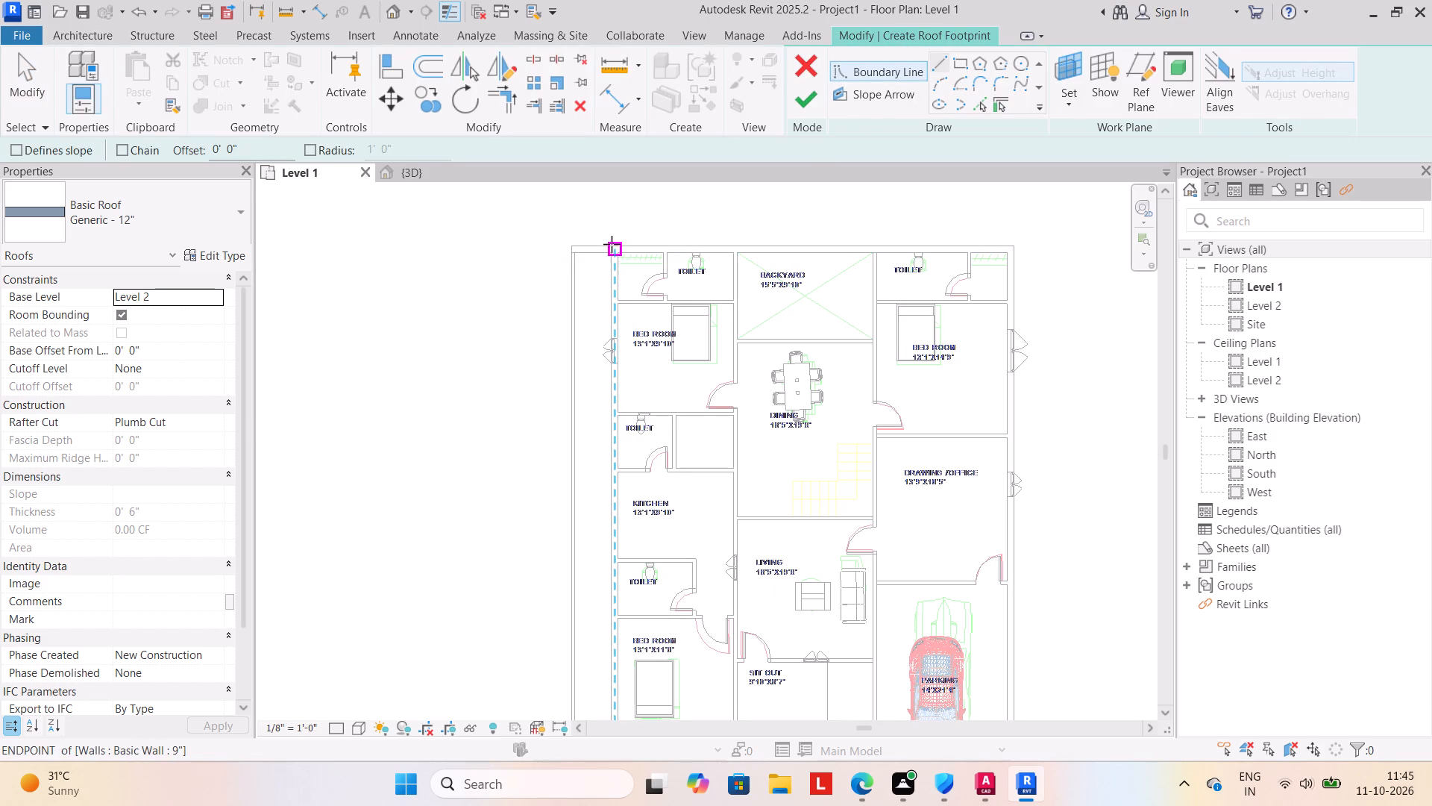
left_click(939, 57)
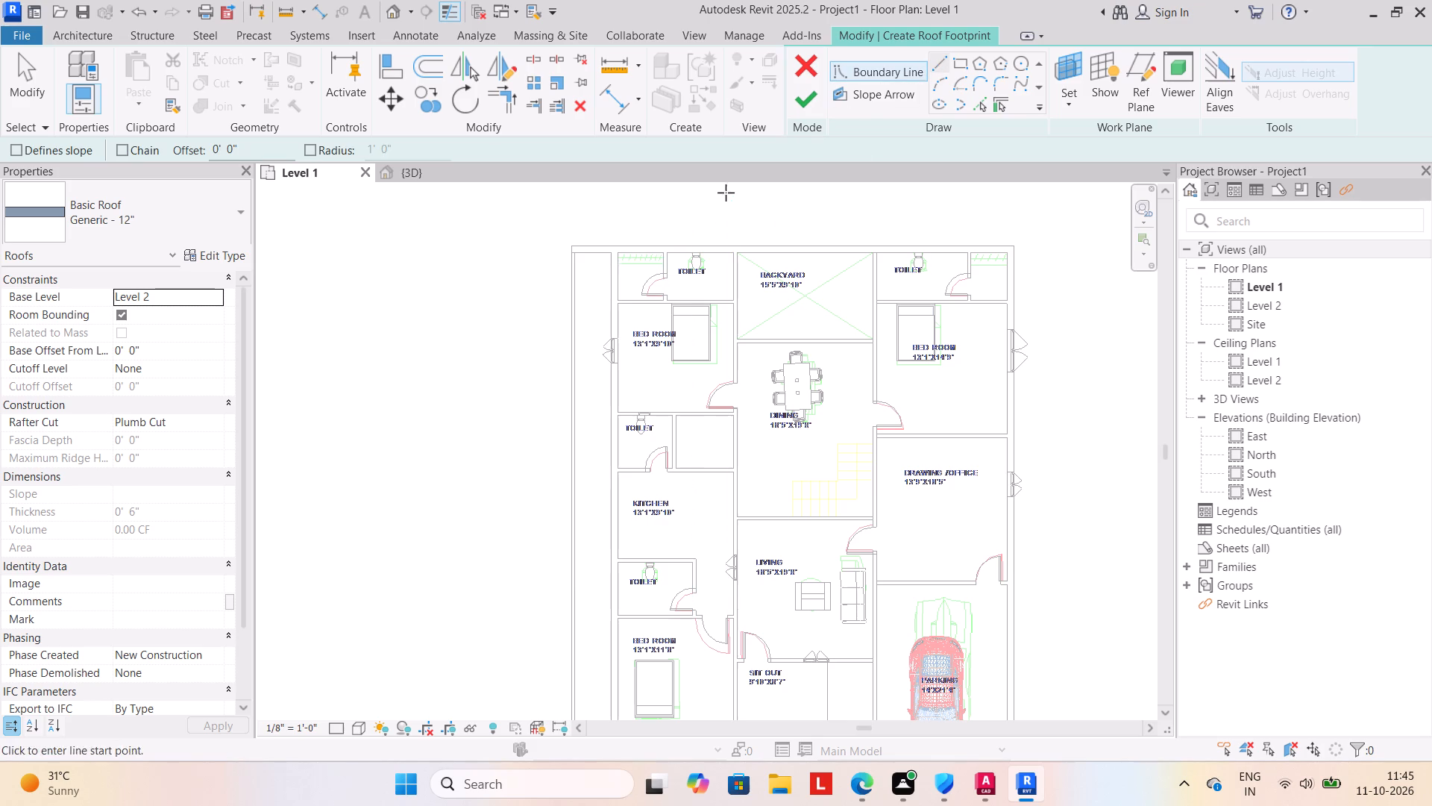
left_click(606, 244)
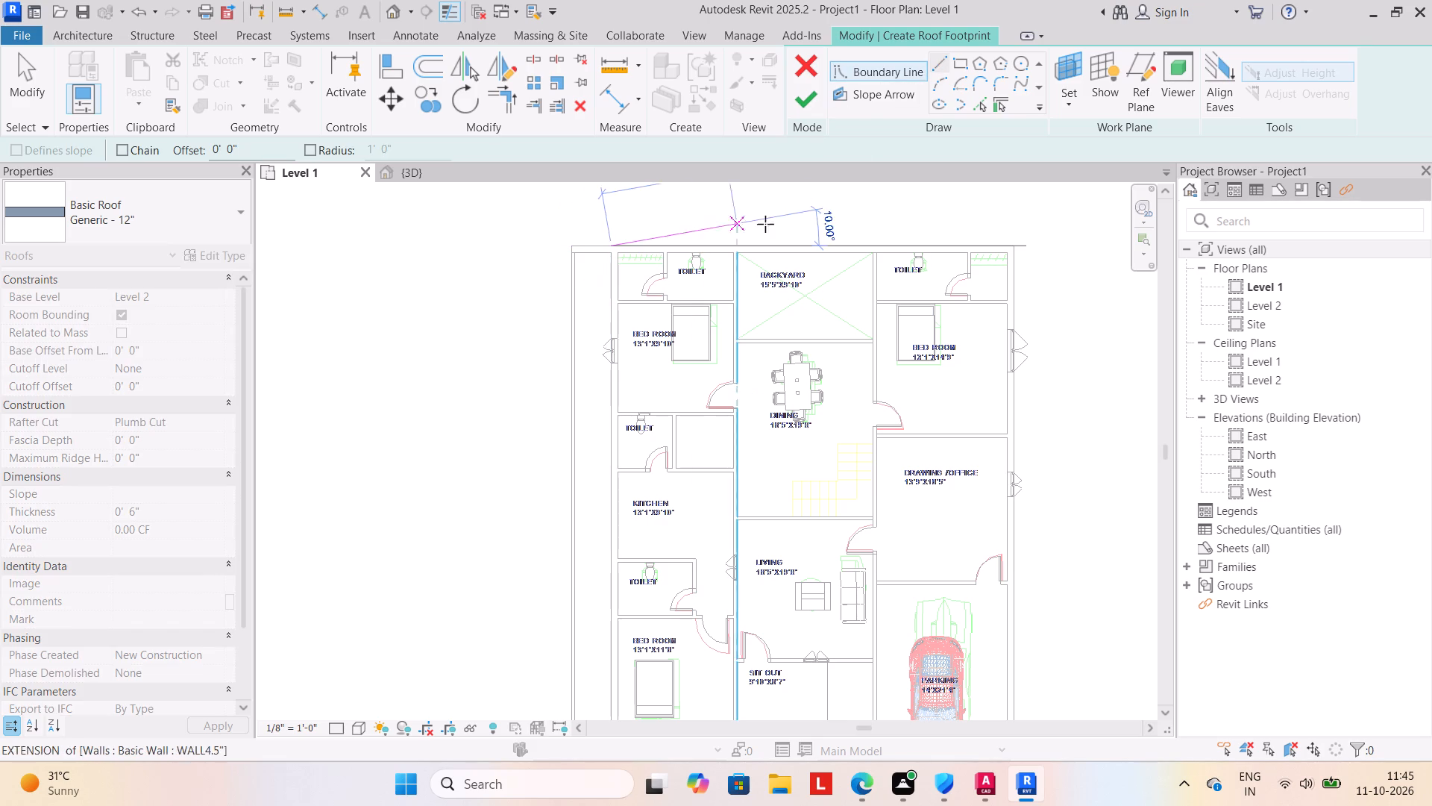
left_click(1015, 245)
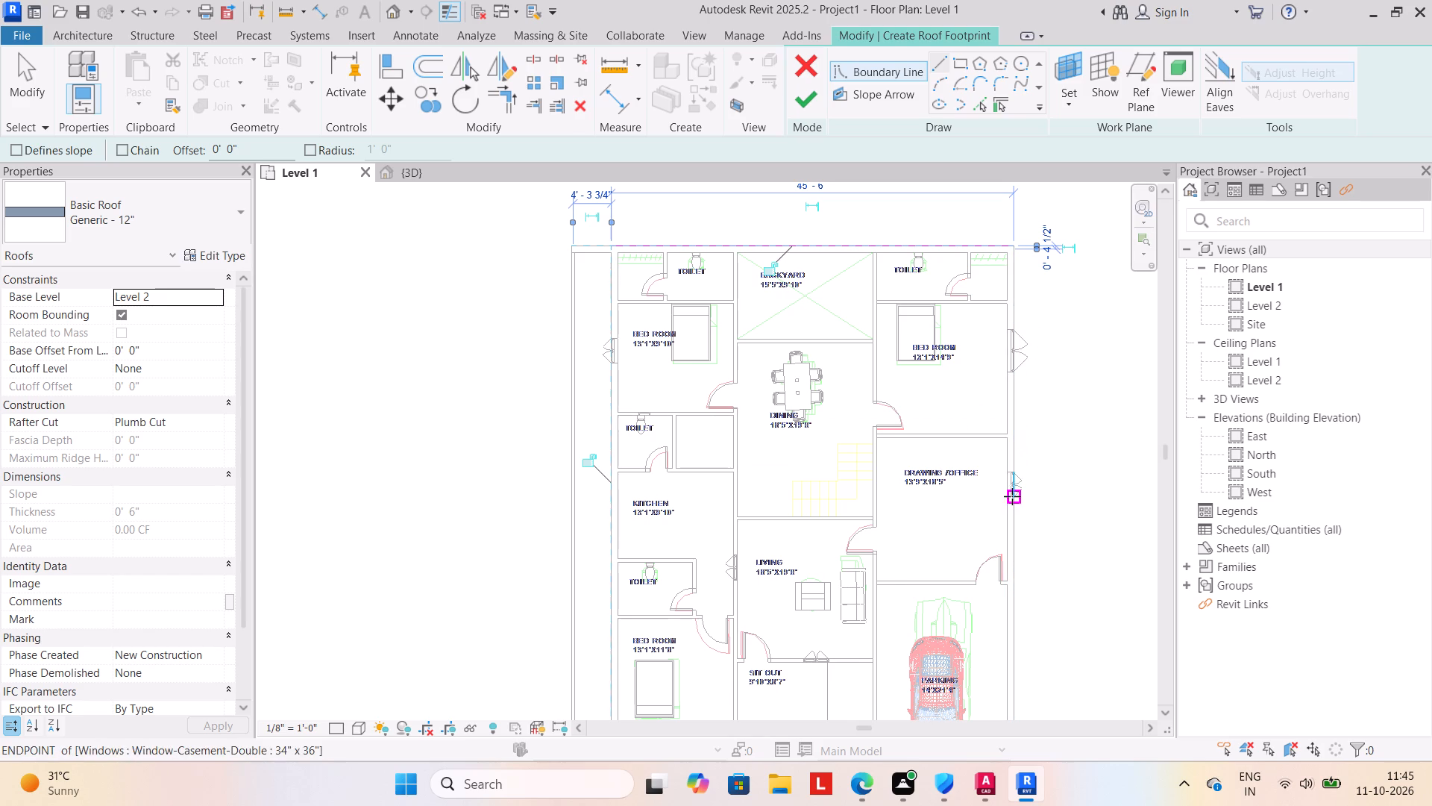
Draw a roof boundary line about 38'-3" long down the bedroom and drawing/office outer wall, from the rear corner to the parking area.
scroll(1012, 498, "down", 1)
middle_click_drag(1012, 498, 978, 365)
scroll(967, 306, "down", 2)
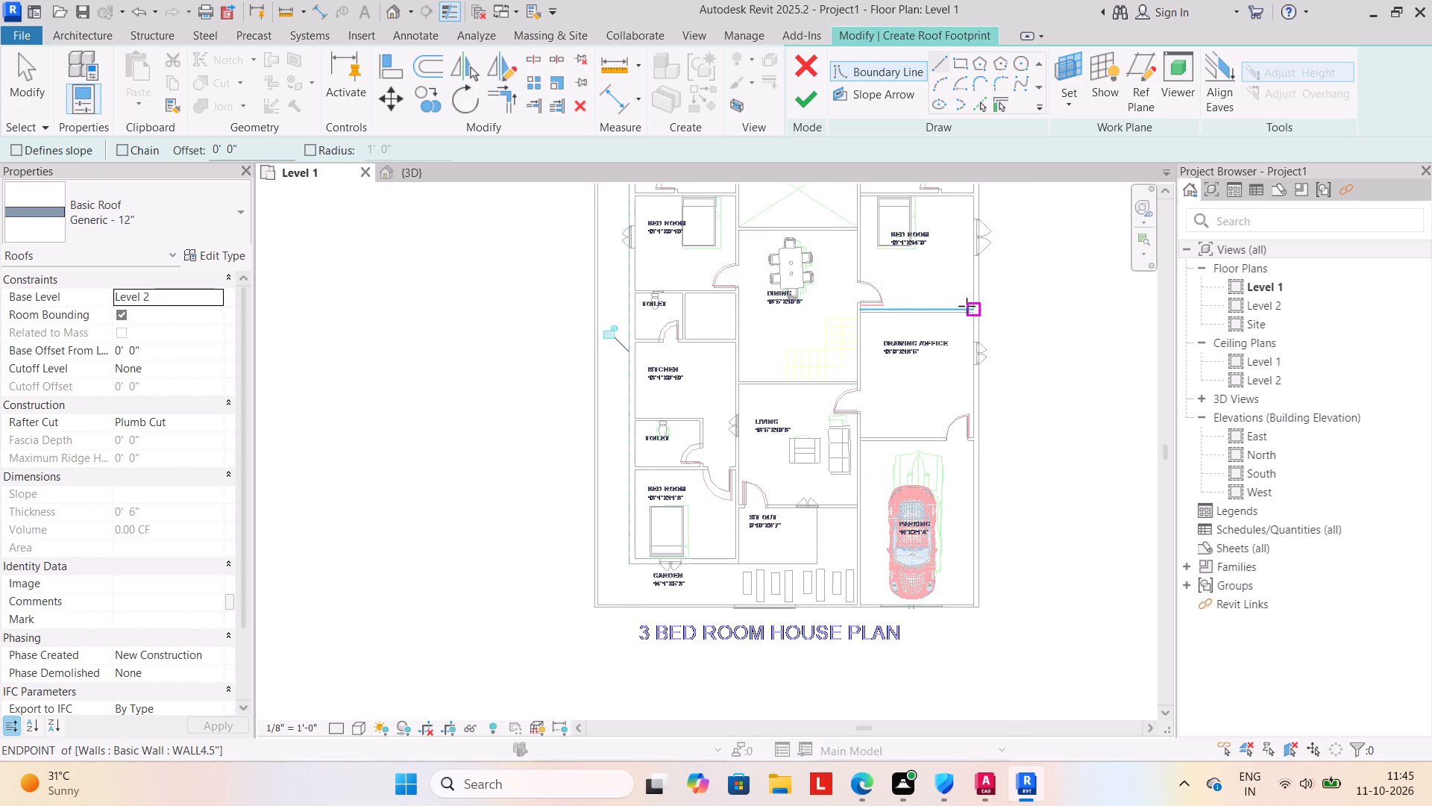
scroll(951, 293, "up", 1)
middle_click_drag(951, 294, 951, 473)
scroll(977, 343, "up", 4)
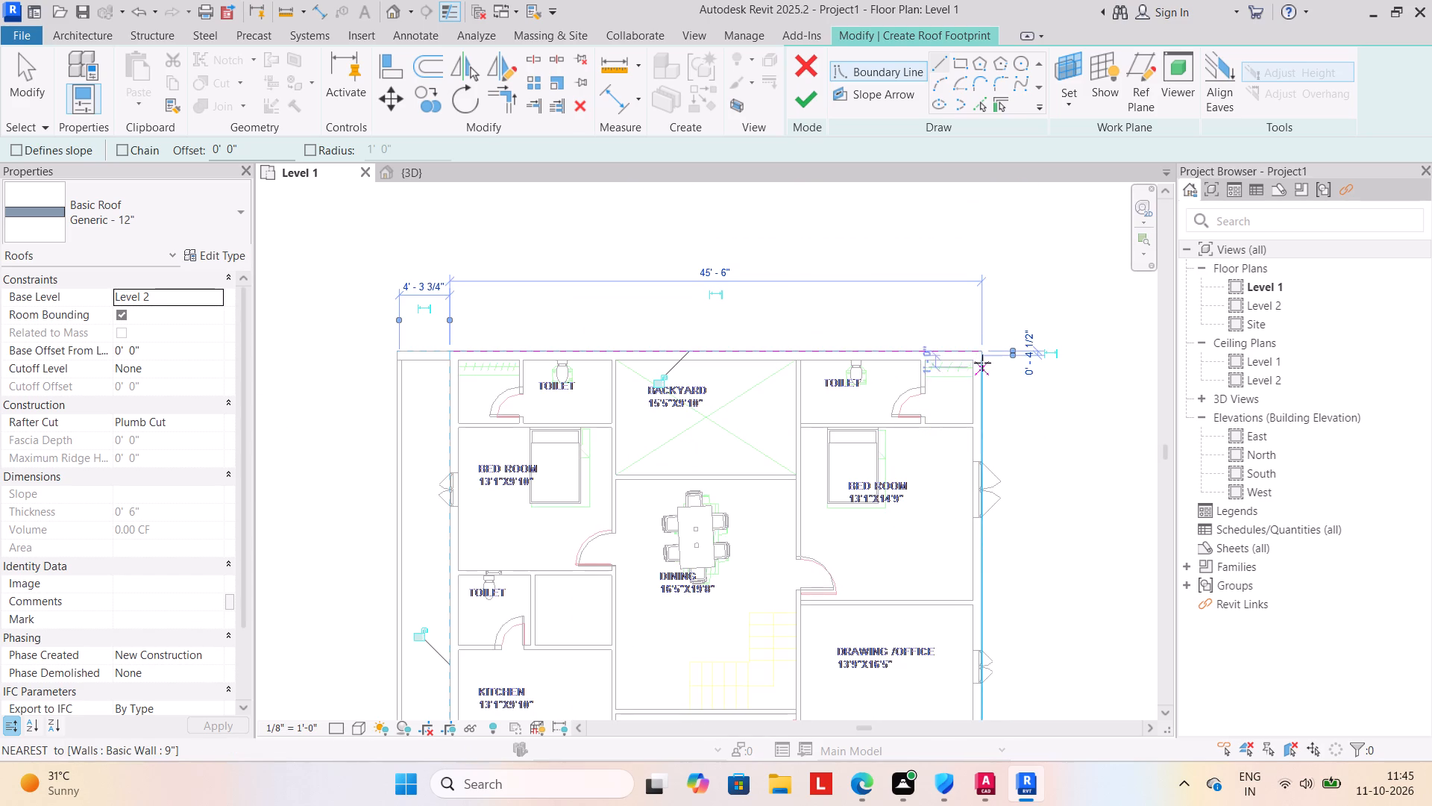
left_click(982, 351)
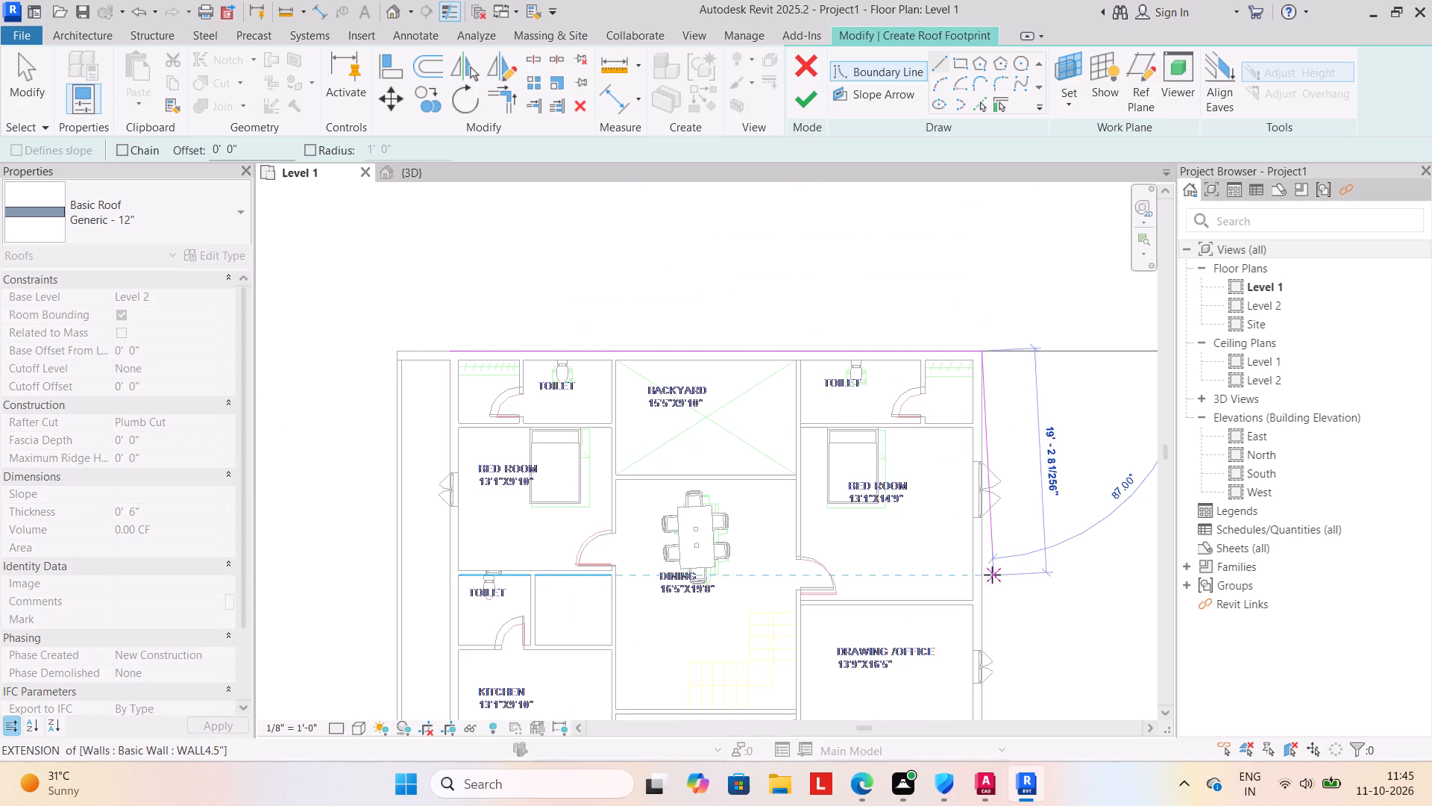
scroll(981, 596, "down", 2)
middle_click_drag(981, 593, 981, 292)
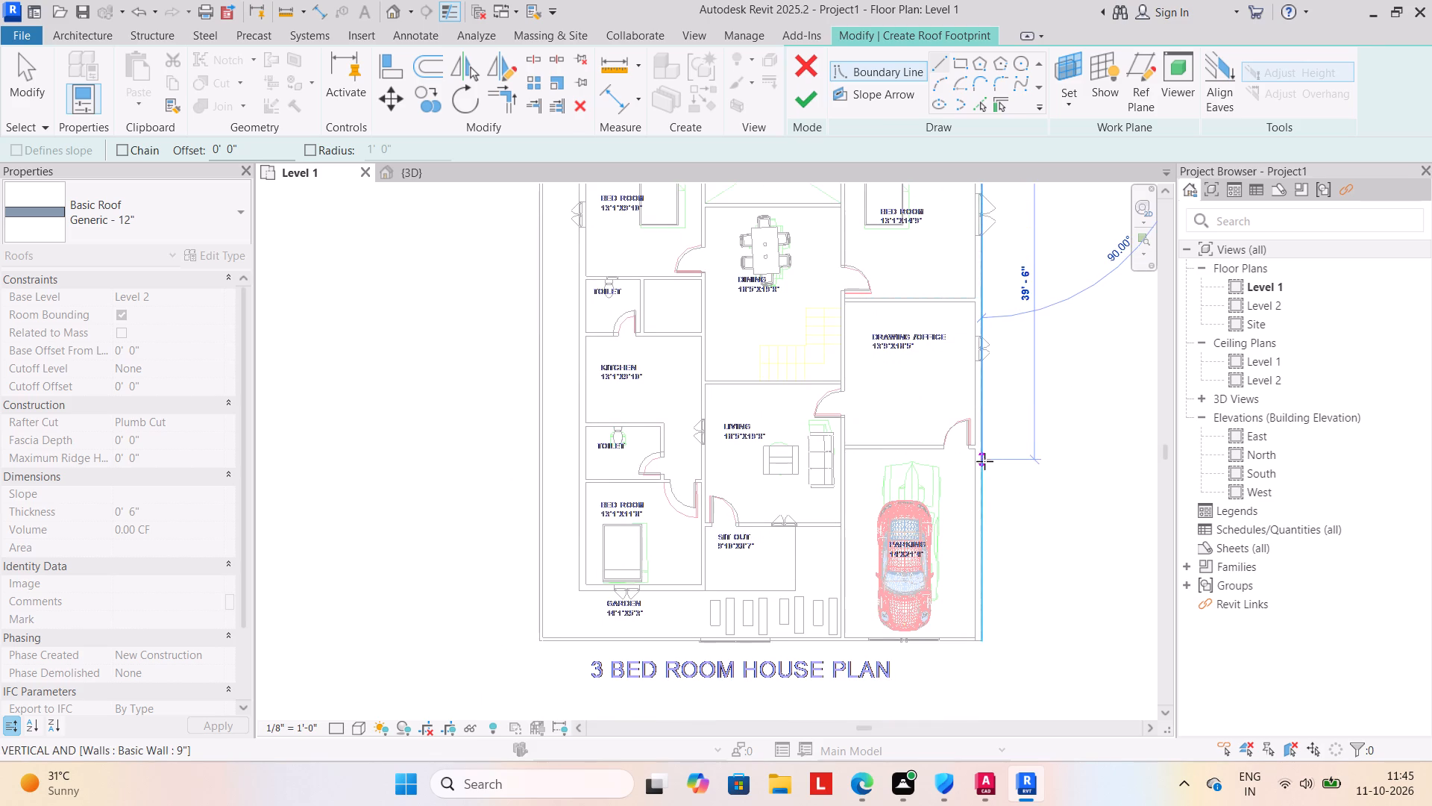
scroll(984, 448, "up", 3)
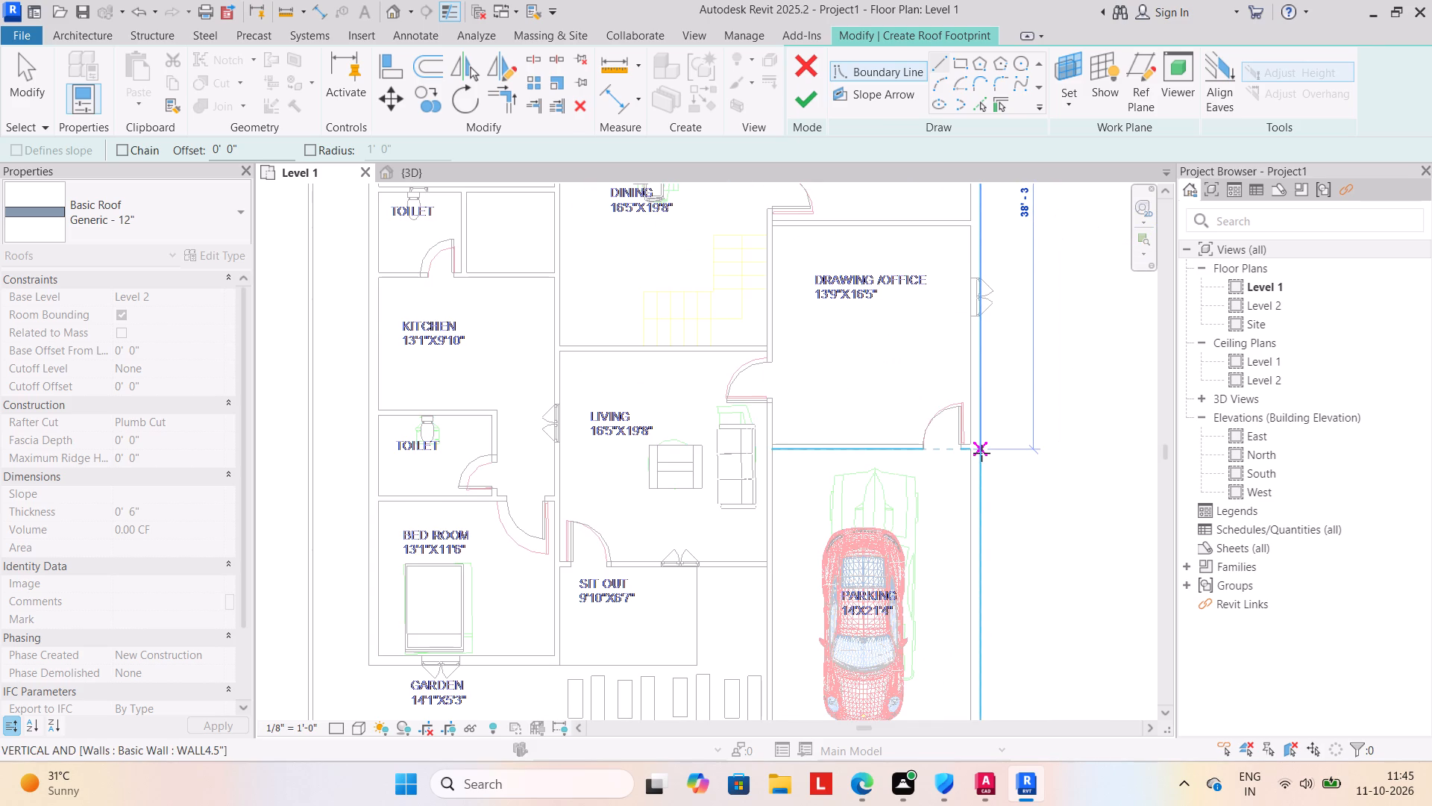
left_click(982, 453)
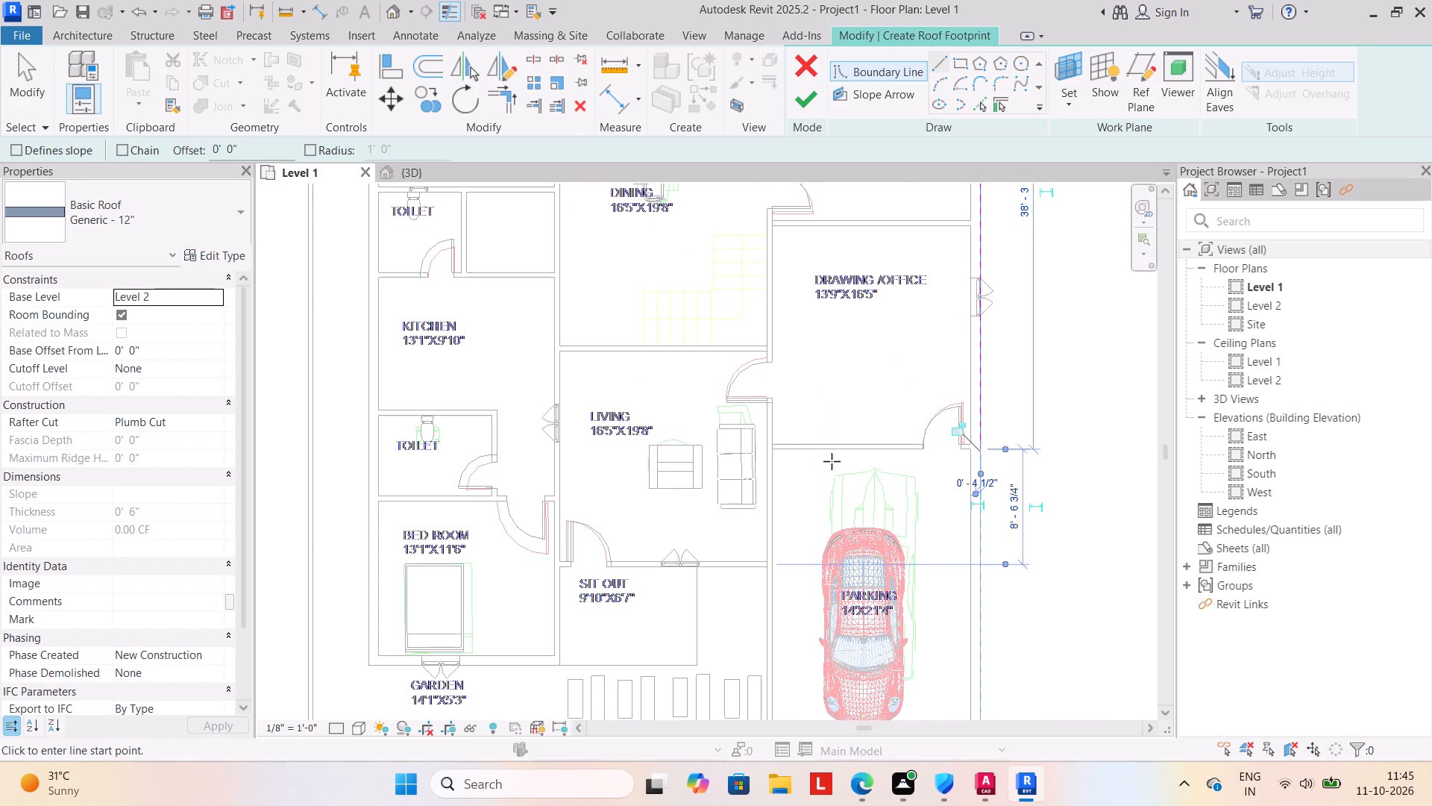
Continue the roof boundary 15'-6" along the drawing/office front wall and about 16'-1" forward along the wall beside the parking.
left_click(979, 450)
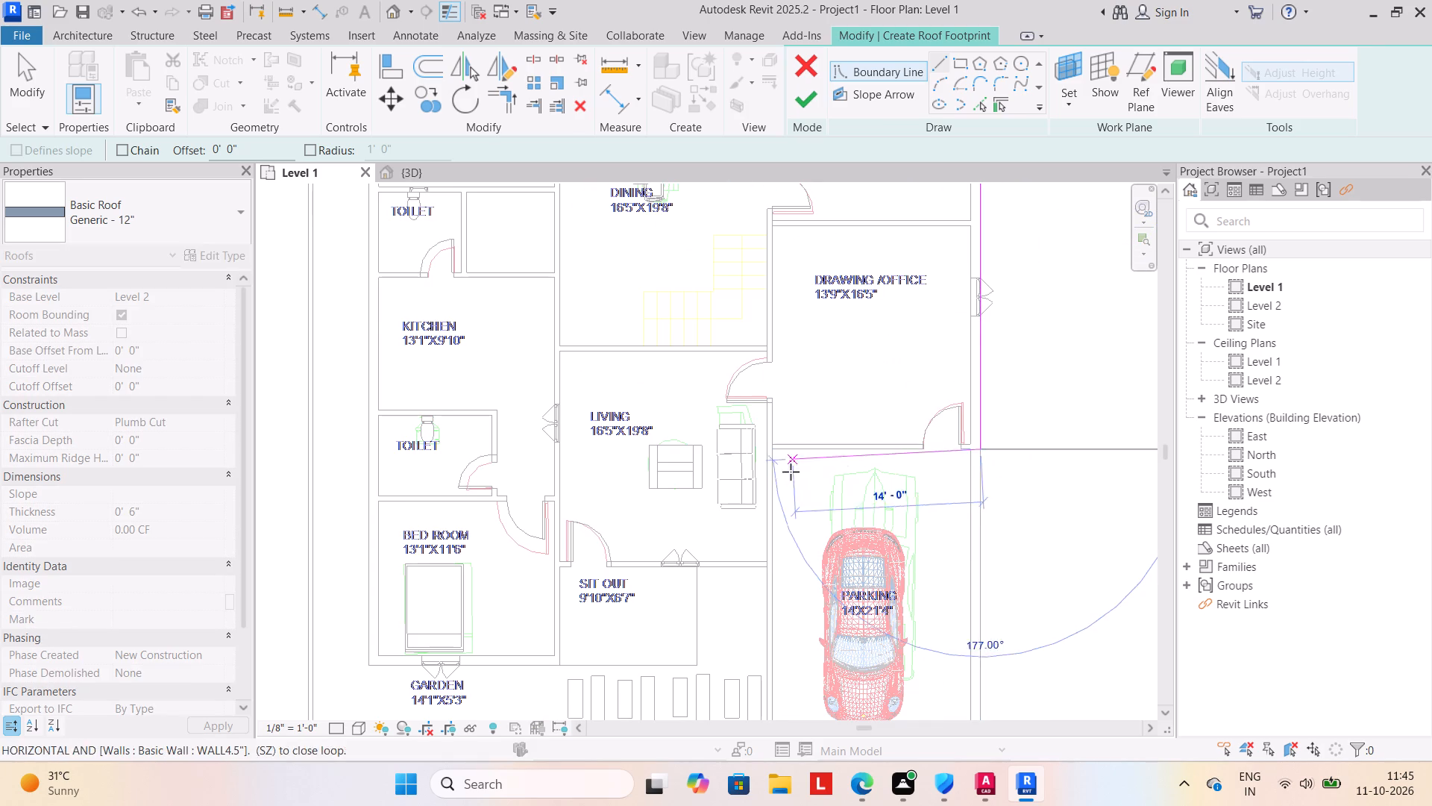
left_click(776, 448)
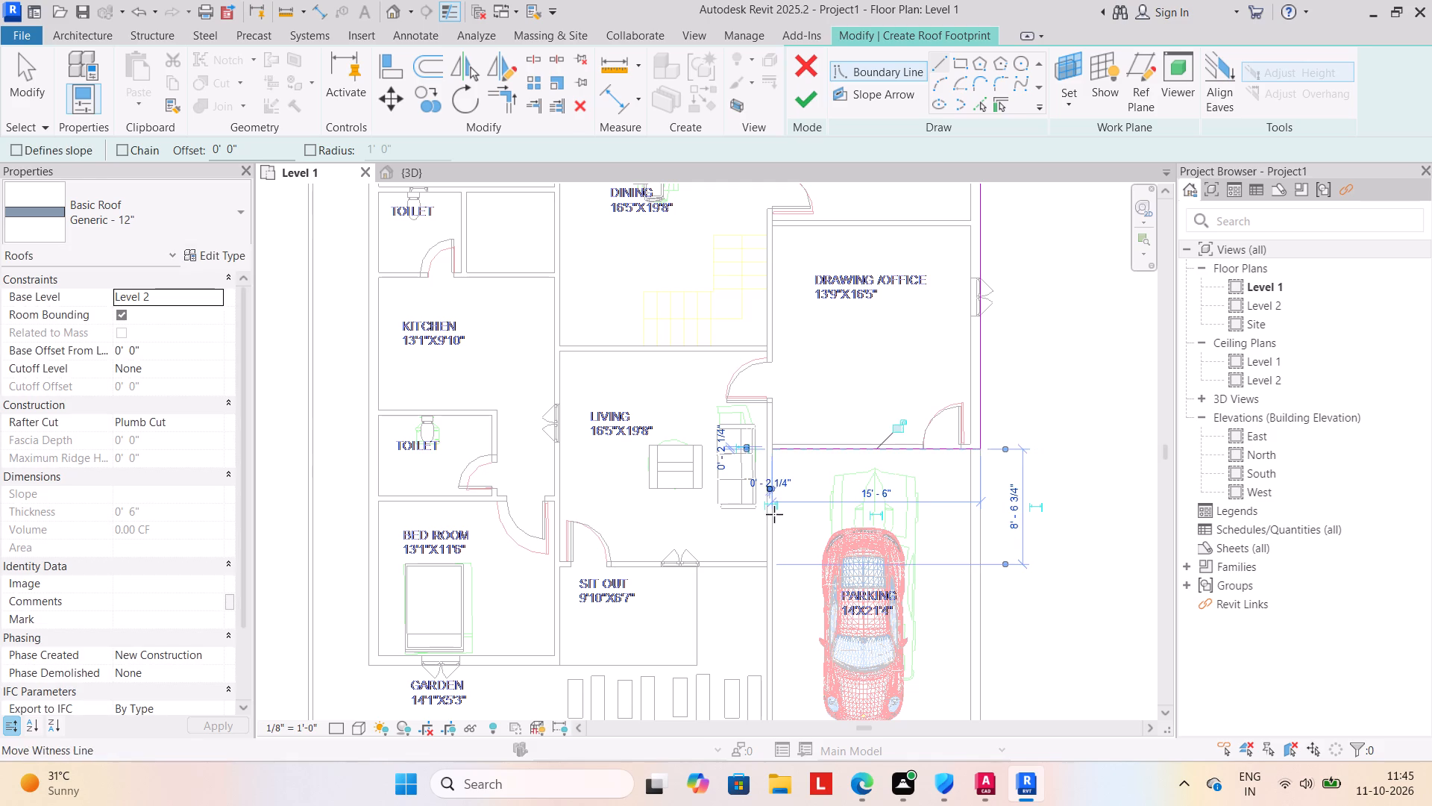
left_click(773, 450)
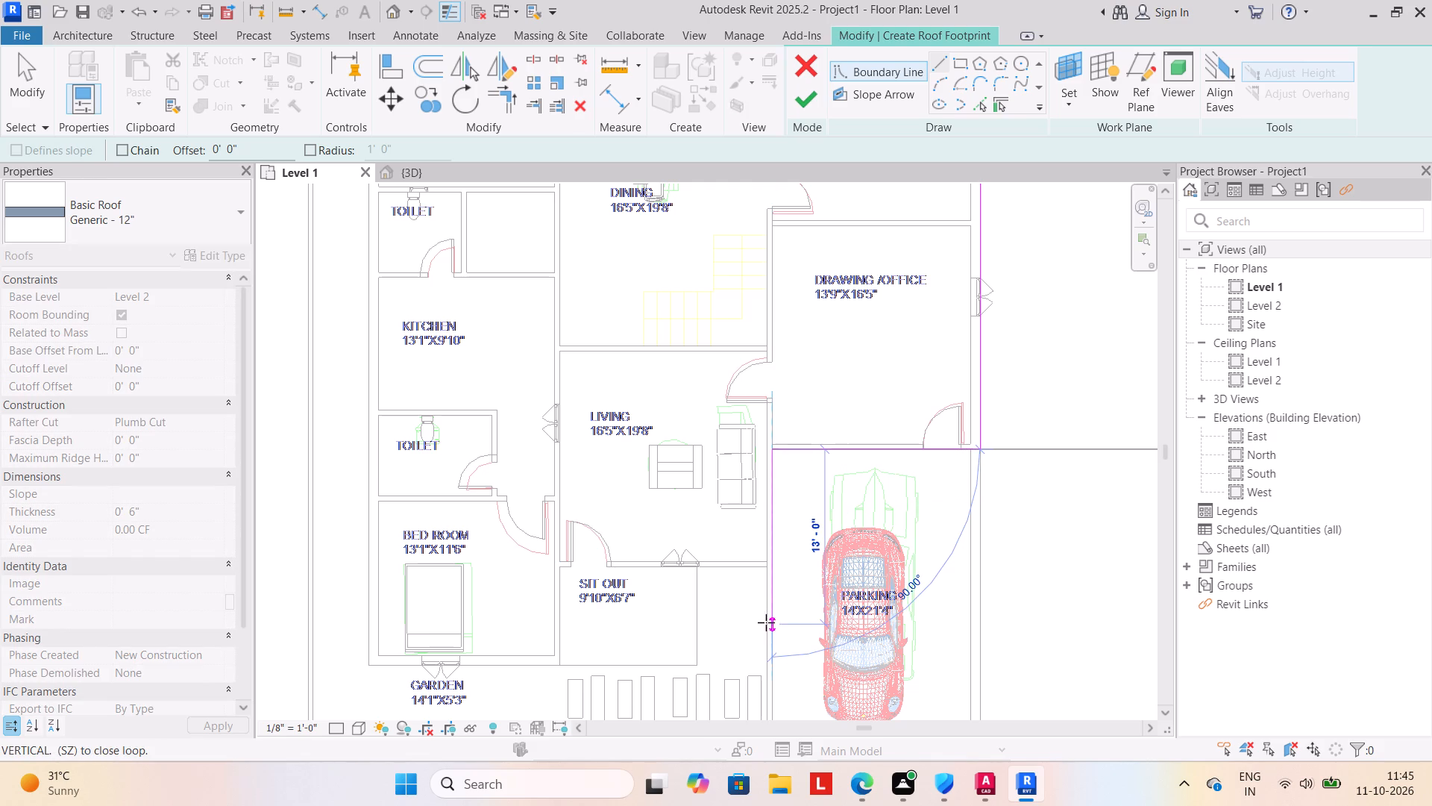
scroll(767, 623, "down", 1)
middle_click_drag(780, 590, 788, 340)
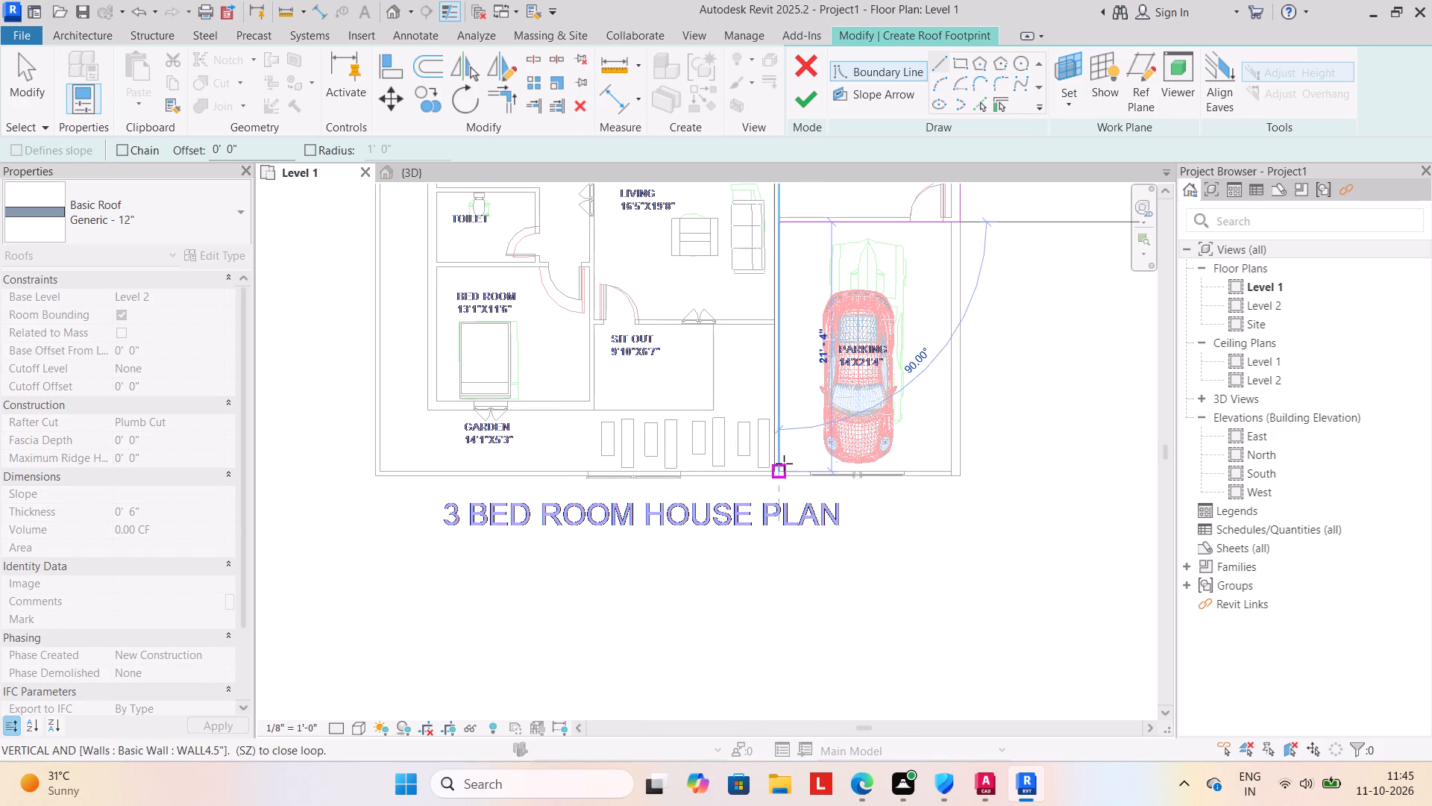
left_click(782, 409)
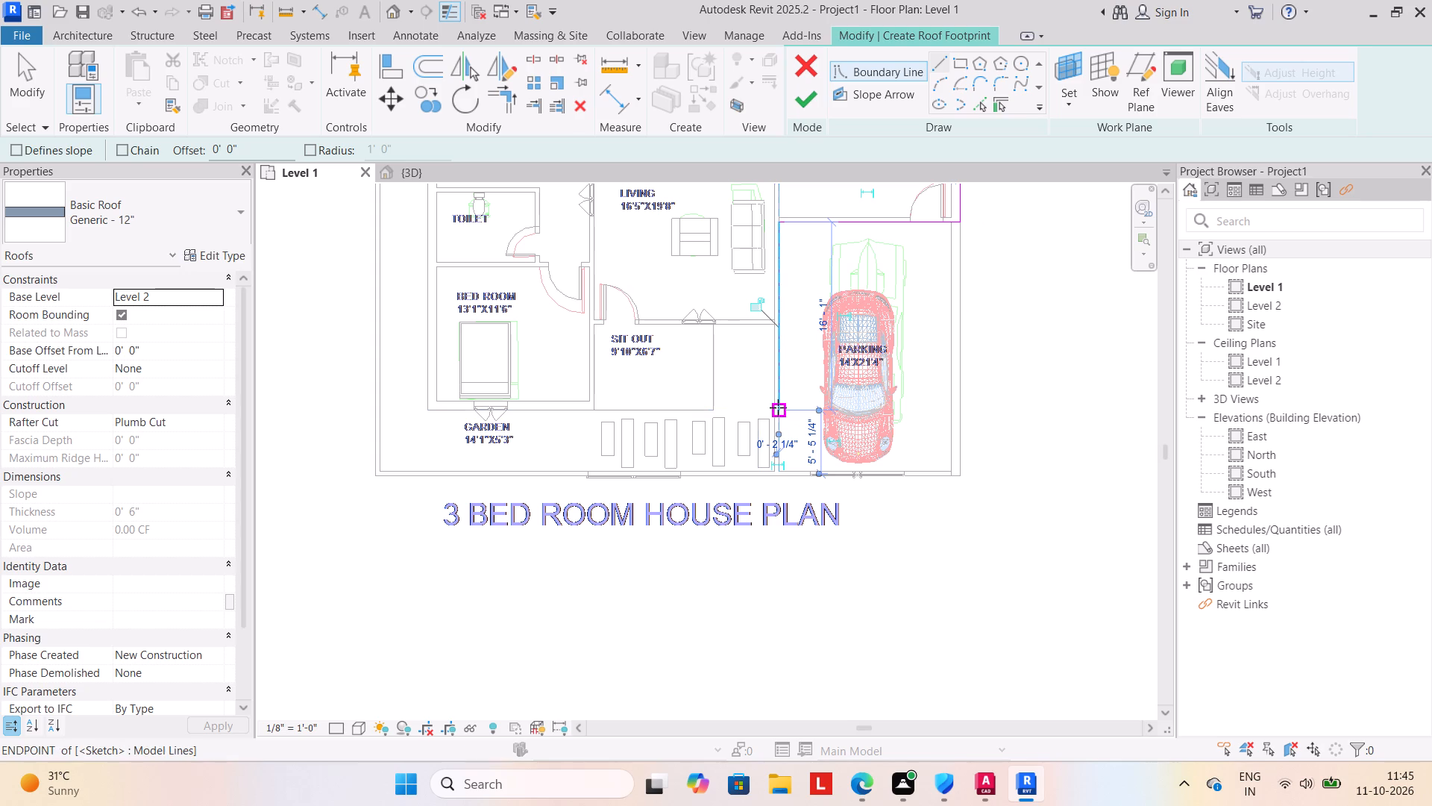
Draw a 30'-0" roof boundary line along the front, from the parking-side corner to the front bedroom's outer corner.
left_click(779, 407)
scroll(530, 408, "down", 2)
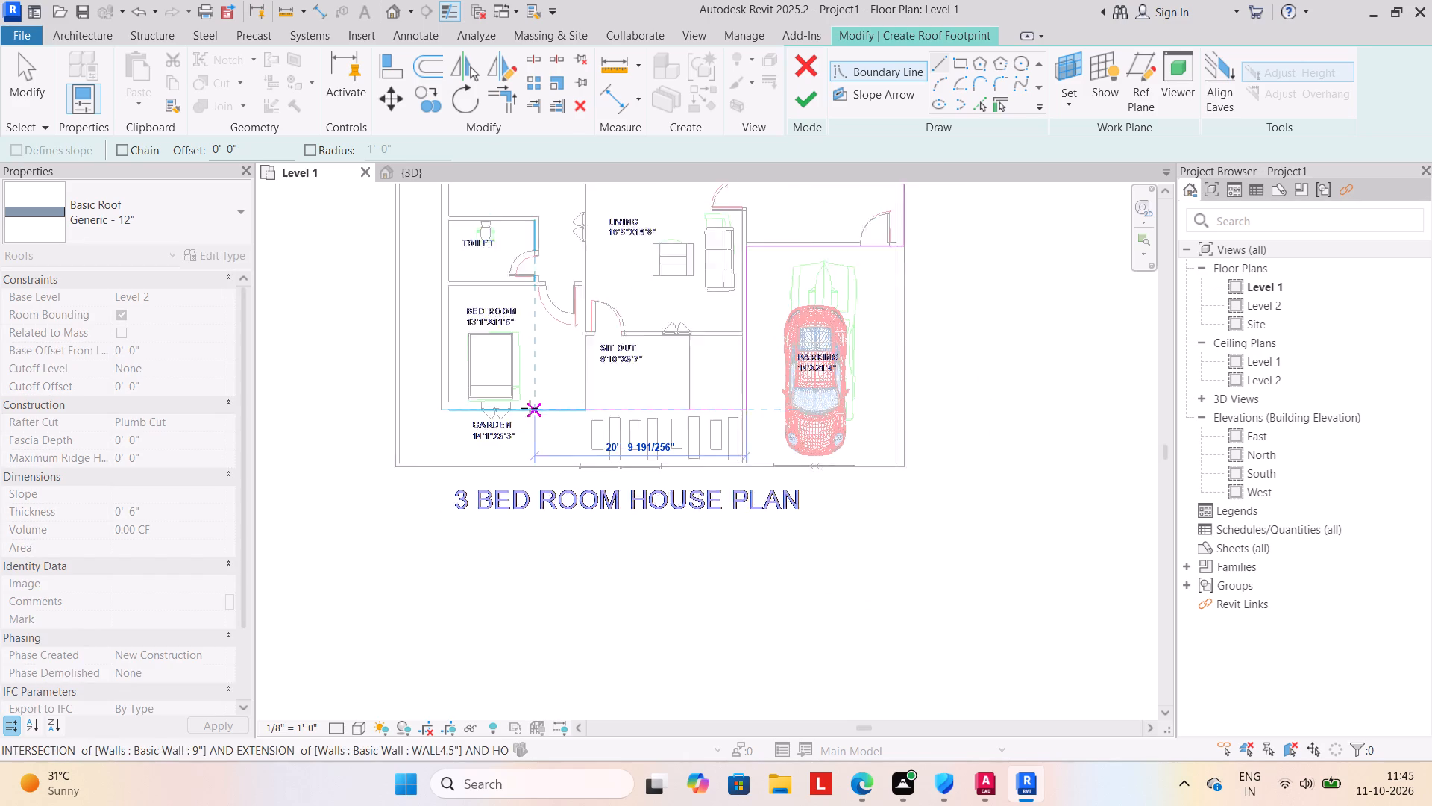
middle_click_drag(530, 408, 808, 418)
left_click_drag(731, 423, 734, 407)
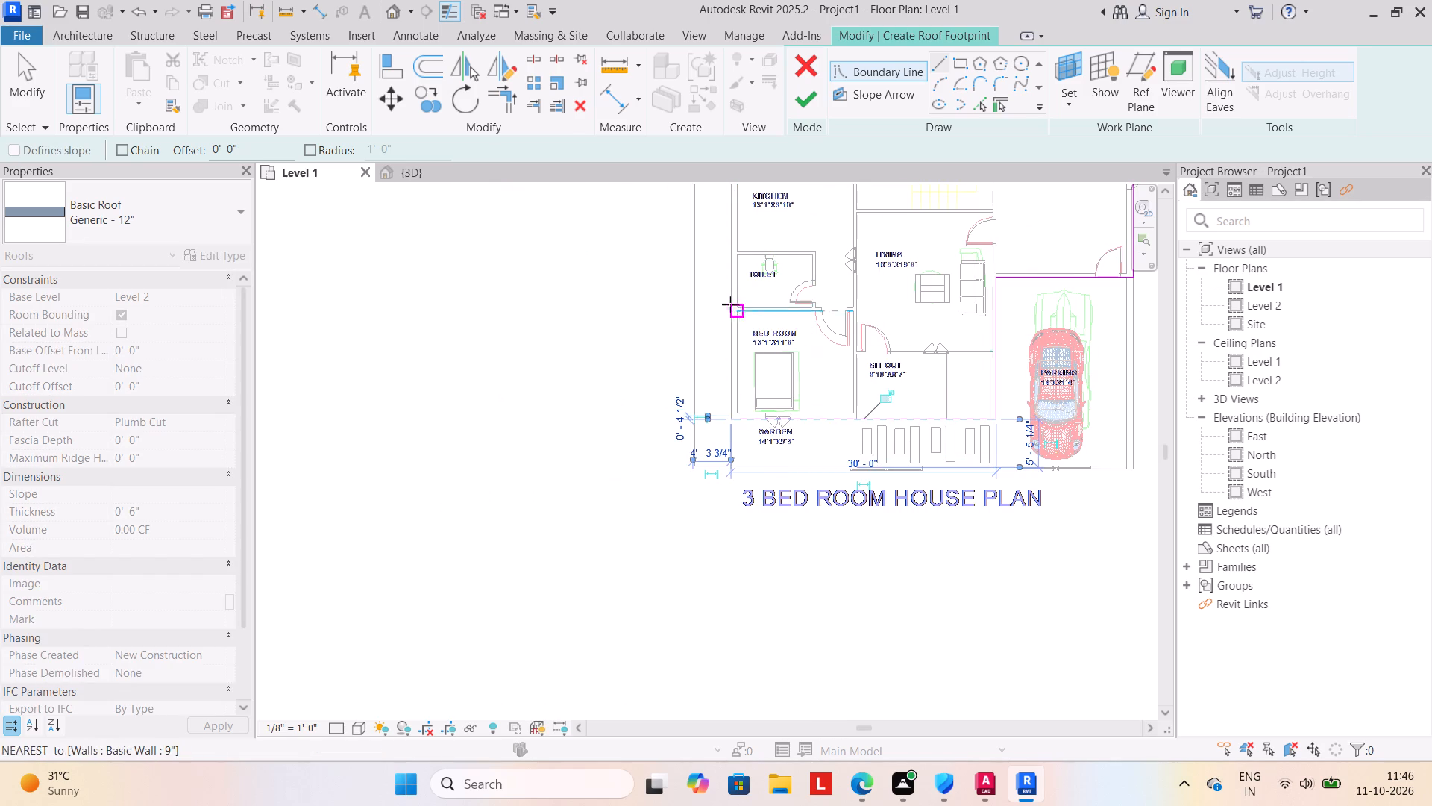
Close the roof boundary with a line along the kitchen and bedrooms' outer wall to the rear corner, and finish the roof.
left_click_drag(730, 418, 739, 394)
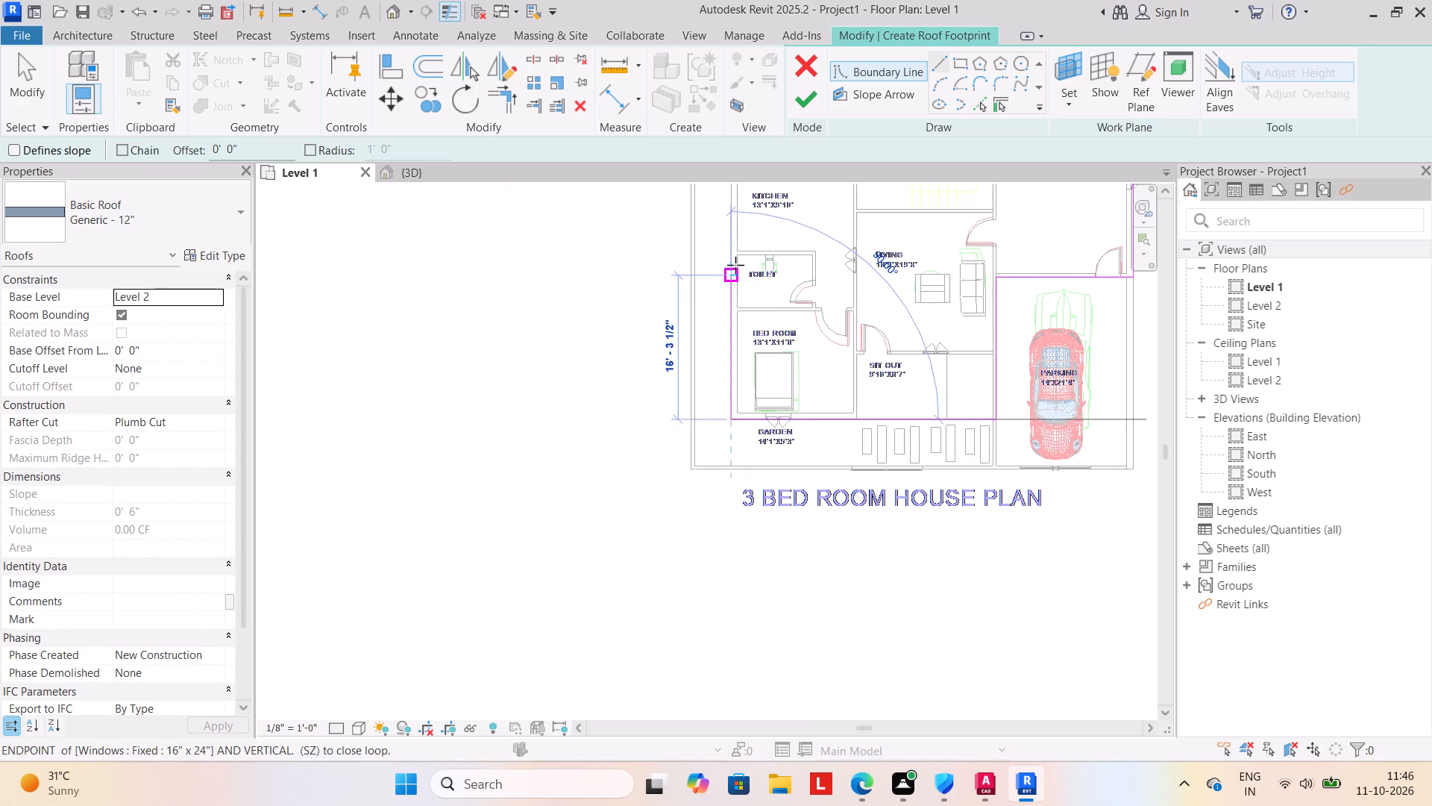
scroll(735, 263, "down", 1)
middle_click_drag(735, 263, 722, 519)
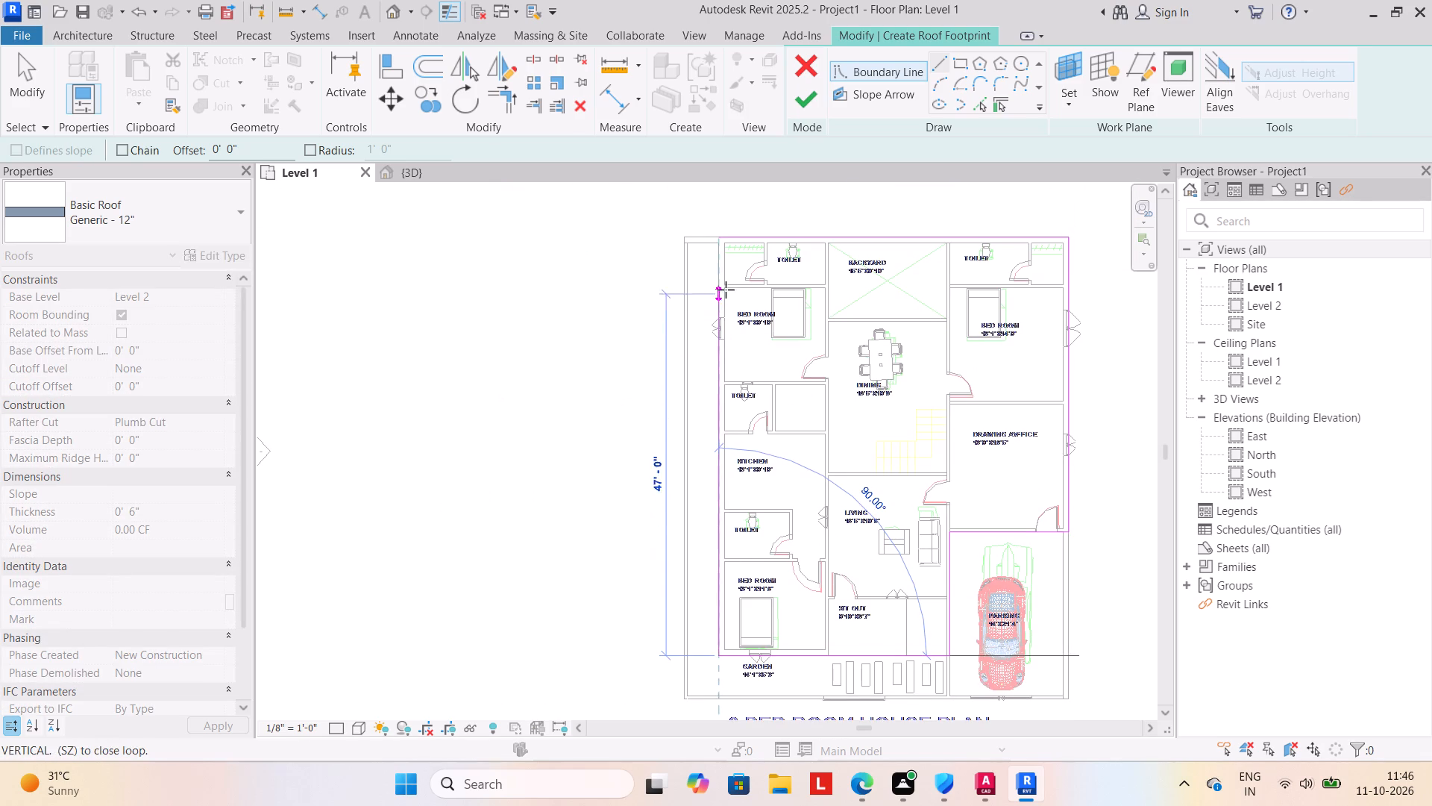
left_click(722, 236)
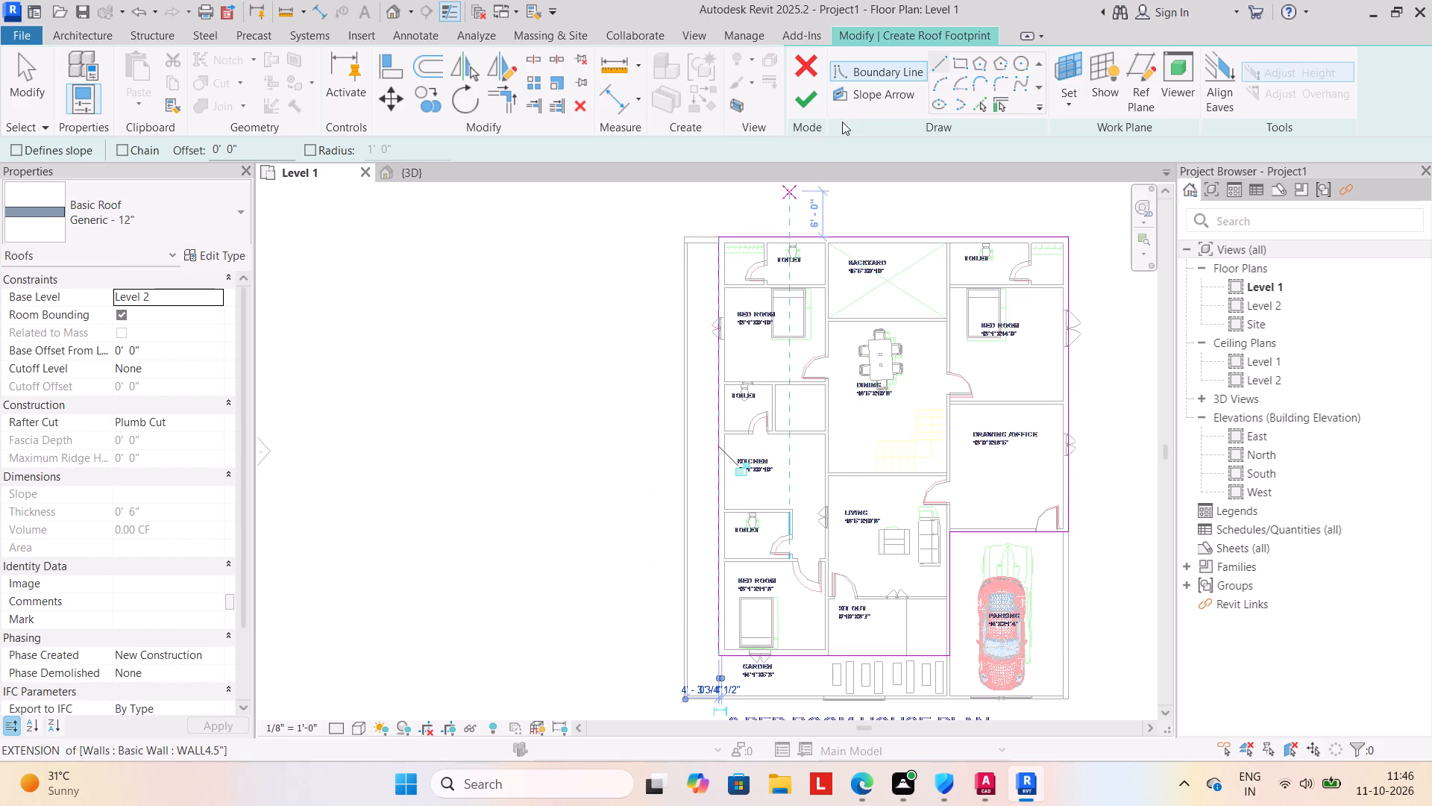
left_click(809, 96)
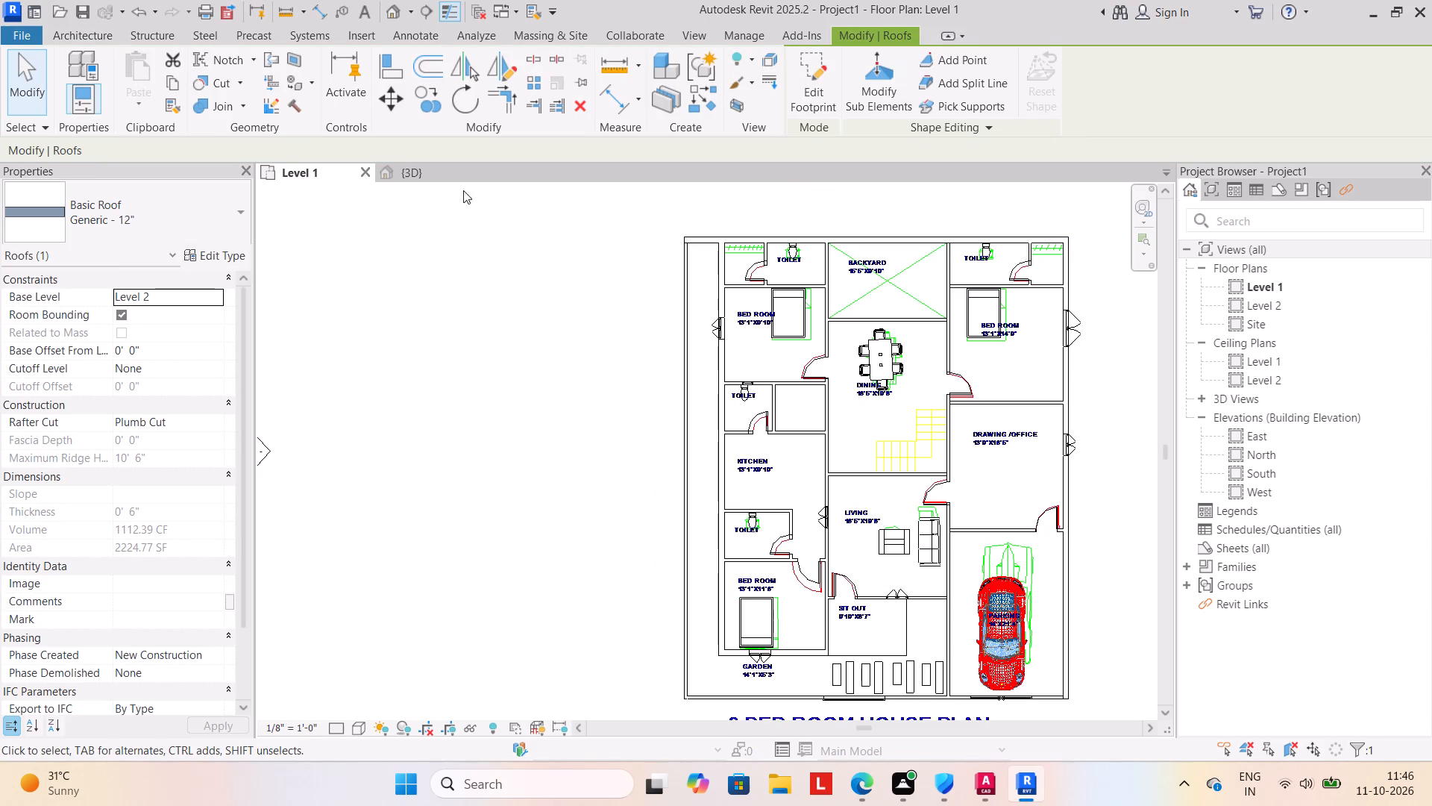
Check the finished roof in the 3D view.
left_click(440, 175)
left_click(773, 646)
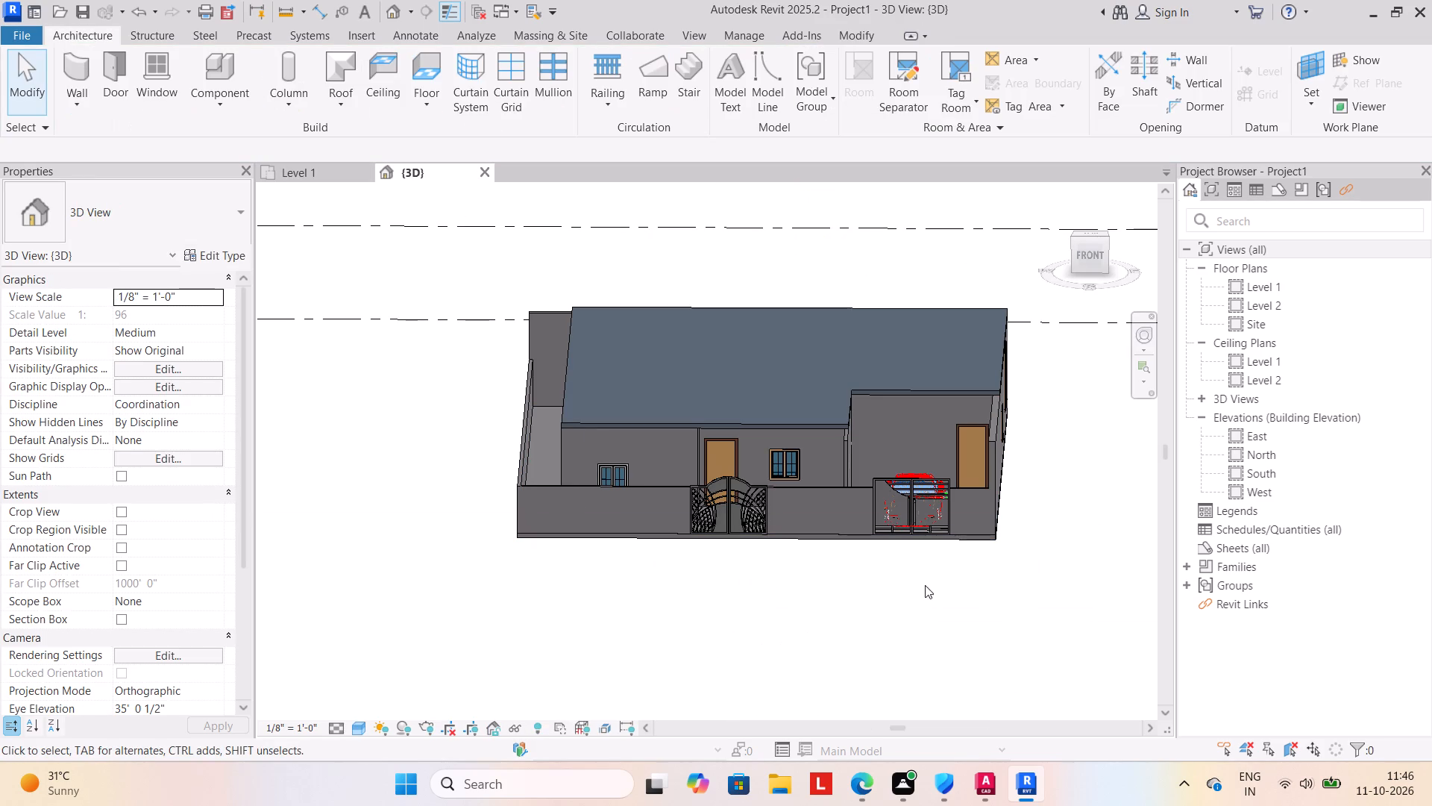
Open the North elevation view, dismissing the save reminder without saving.
left_click(1279, 457)
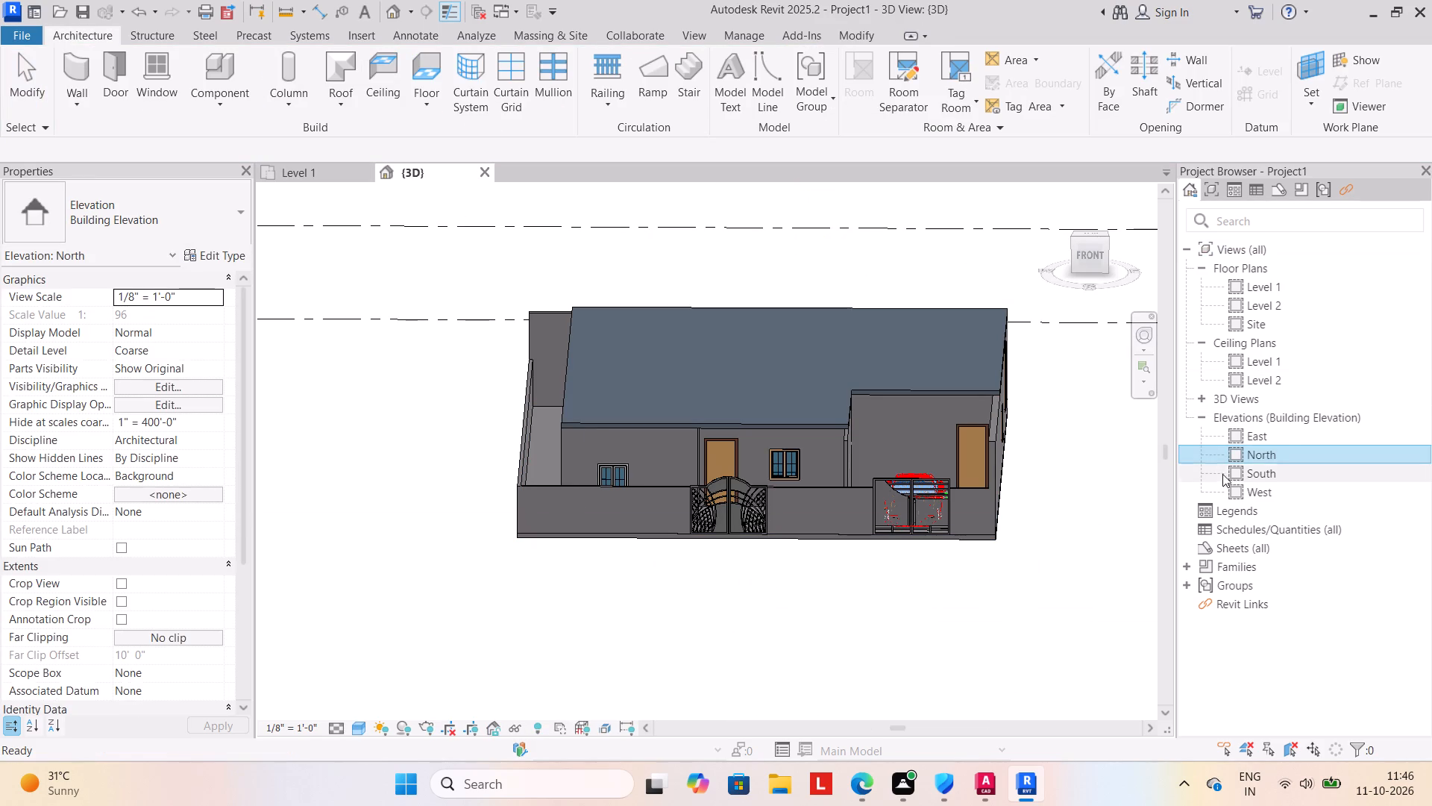
double_click(1290, 454)
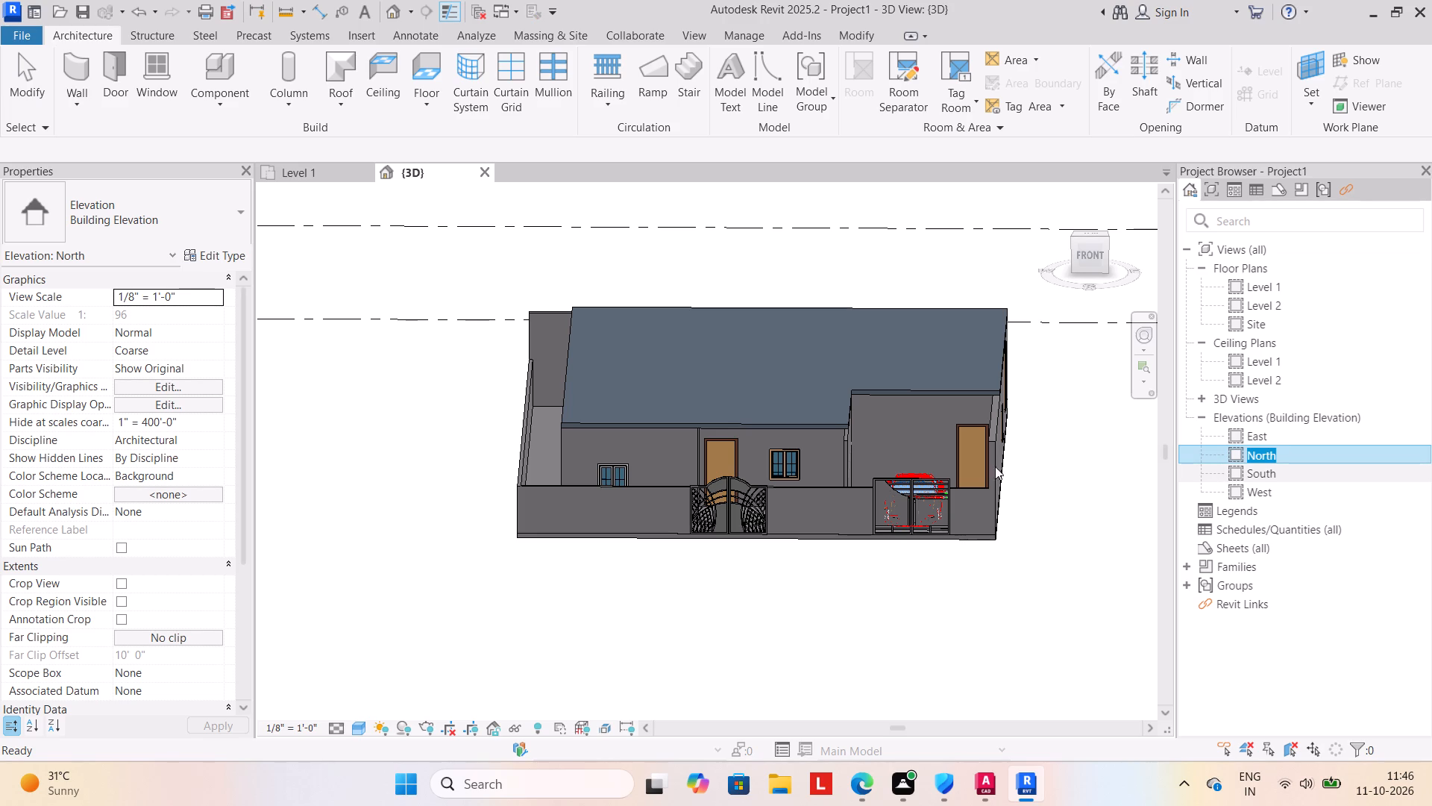
left_click(1338, 460)
double_click(1338, 460)
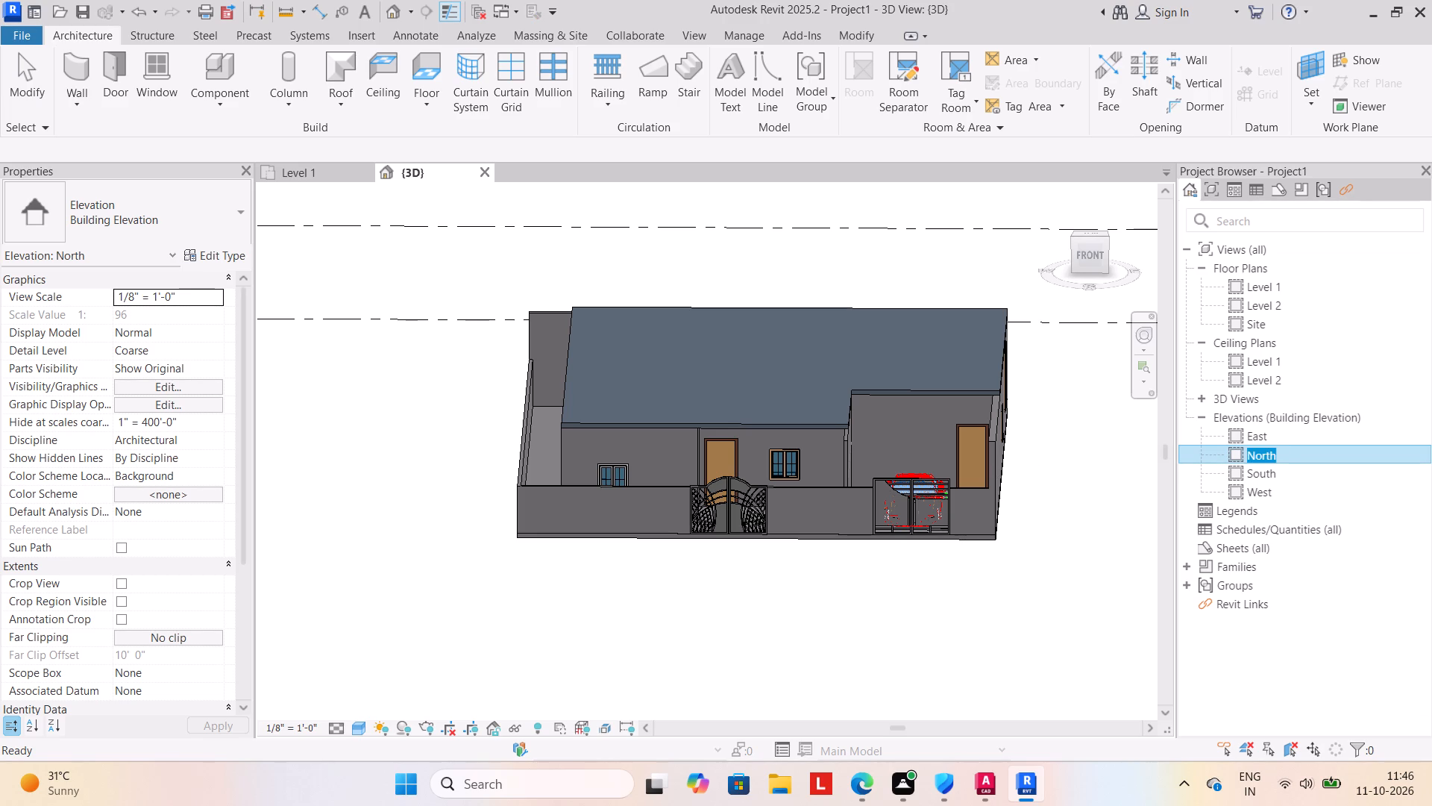
key("Escape")
double_click(1337, 449)
key("Escape")
key("Escape")
double_click(1310, 458)
key("Escape")
key("Escape")
key("Escape")
key("Escape")
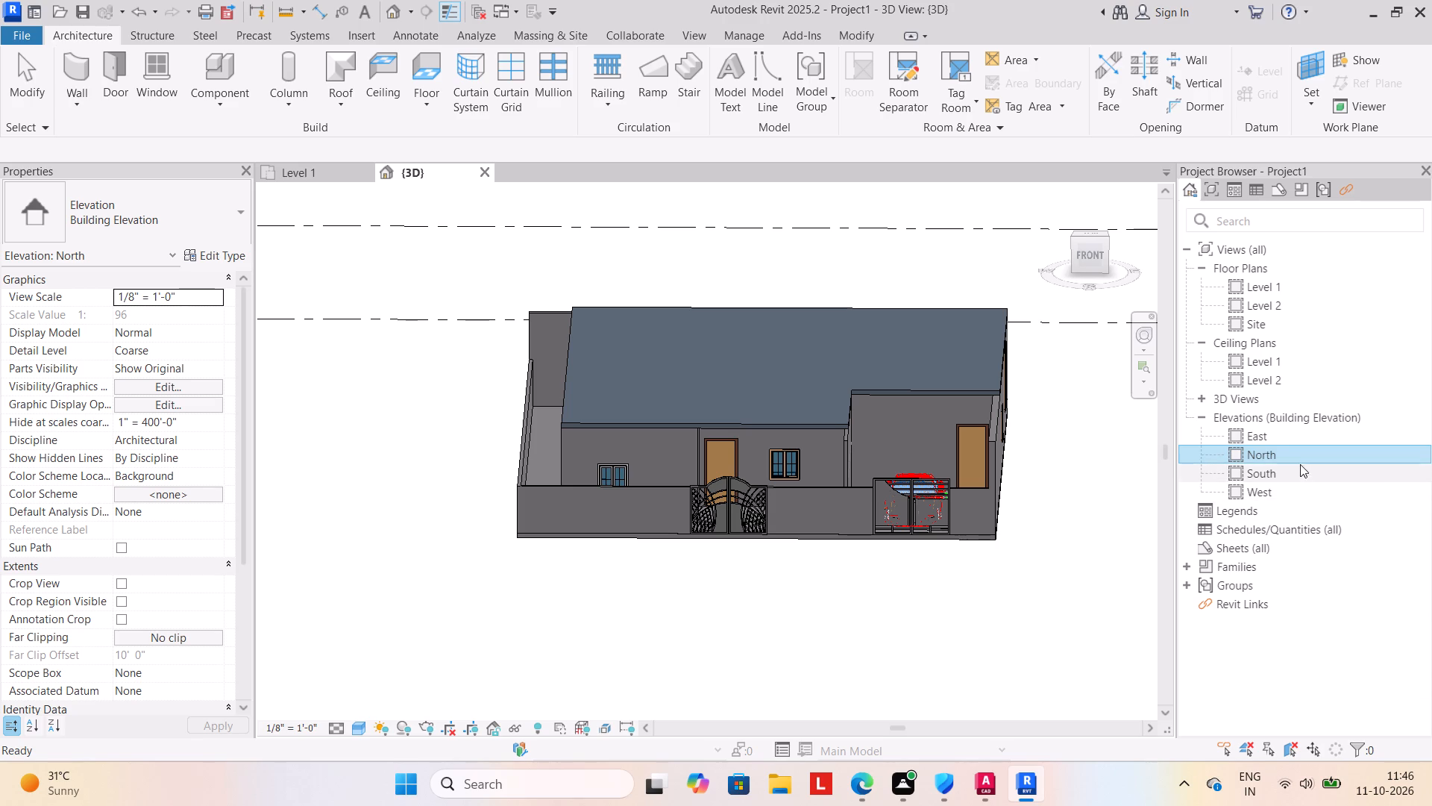
double_click(1287, 455)
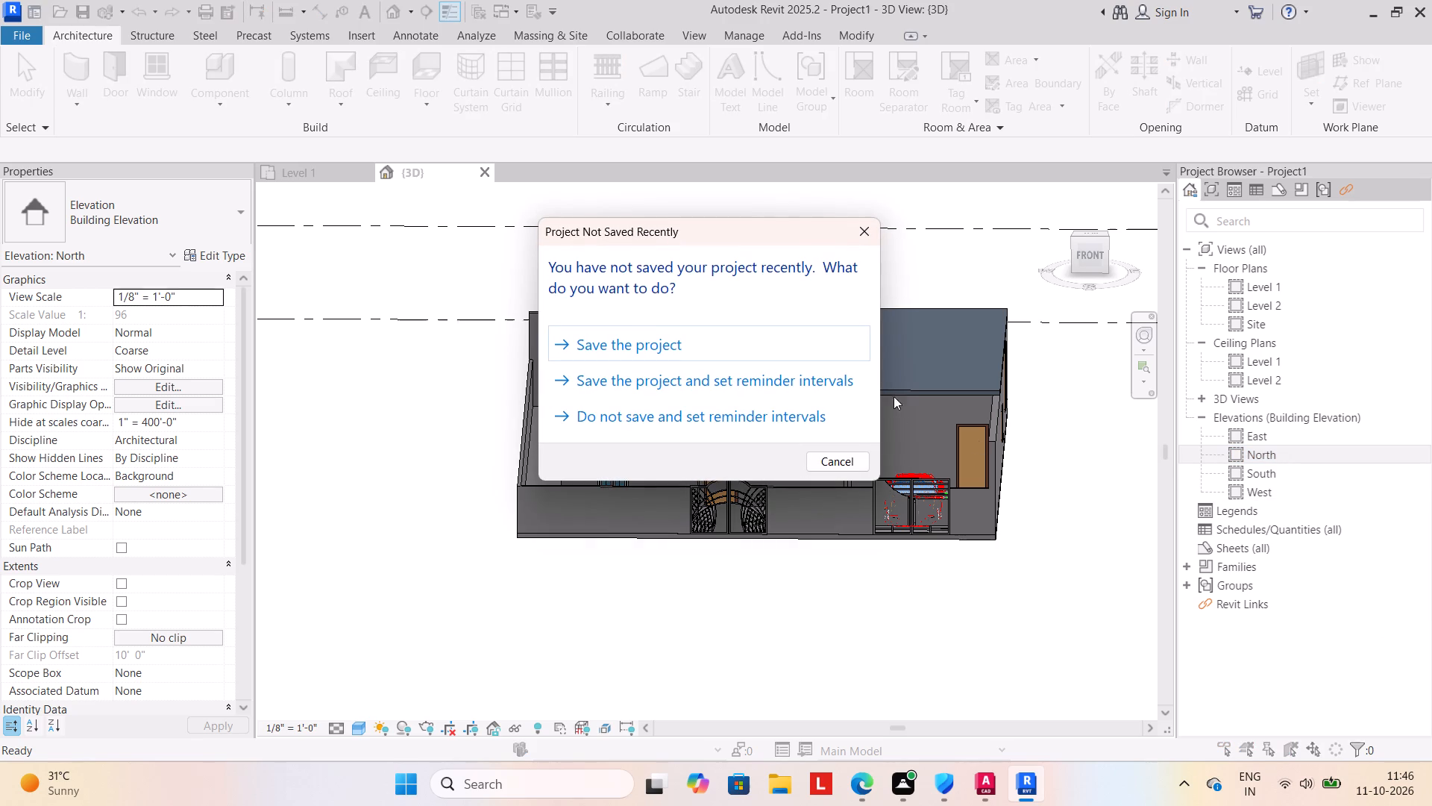
left_click(857, 226)
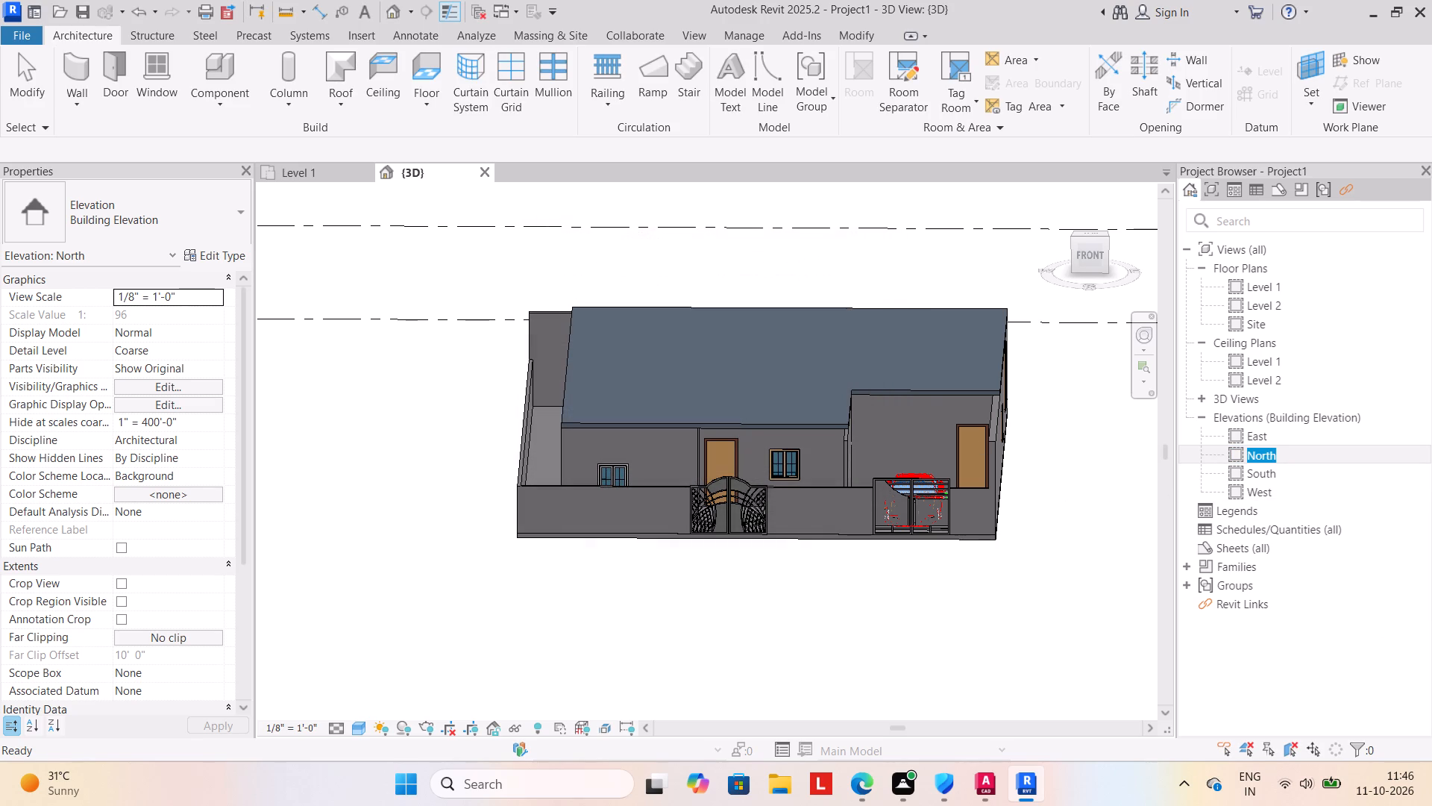
triple_click(1315, 457)
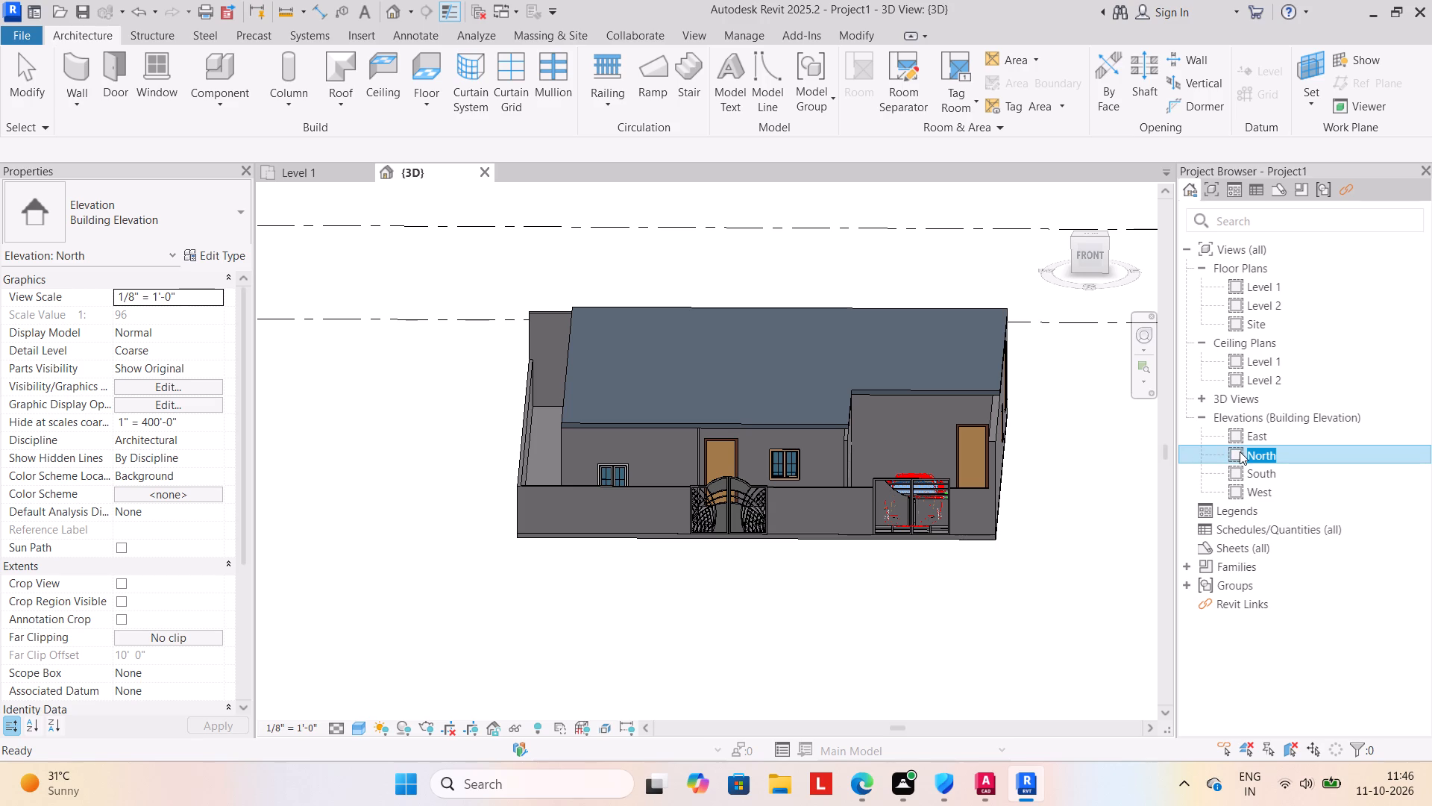
double_click(1240, 452)
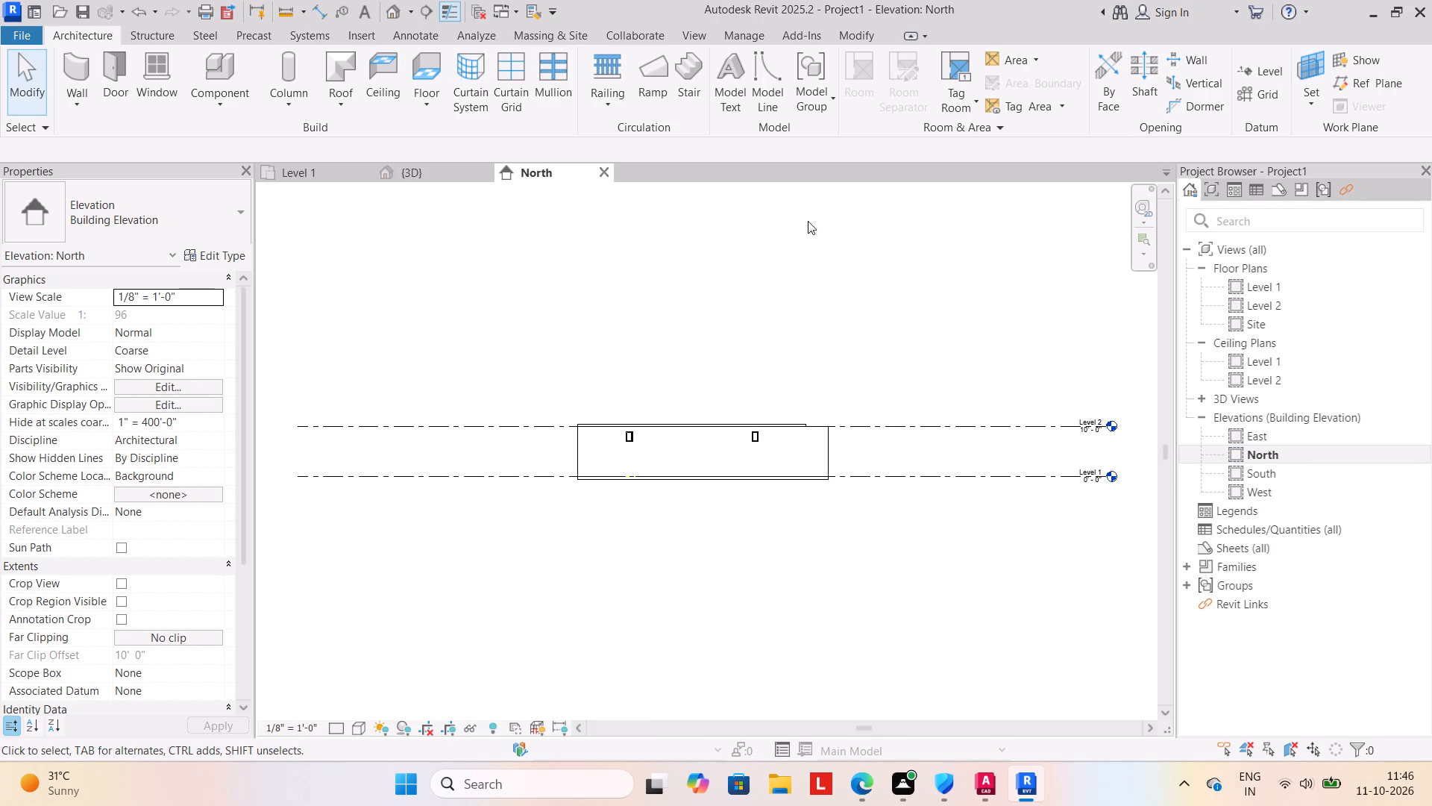
Add a level 6" above Level 2 by picking the Level 2 line with a 6" offset.
left_click(1260, 69)
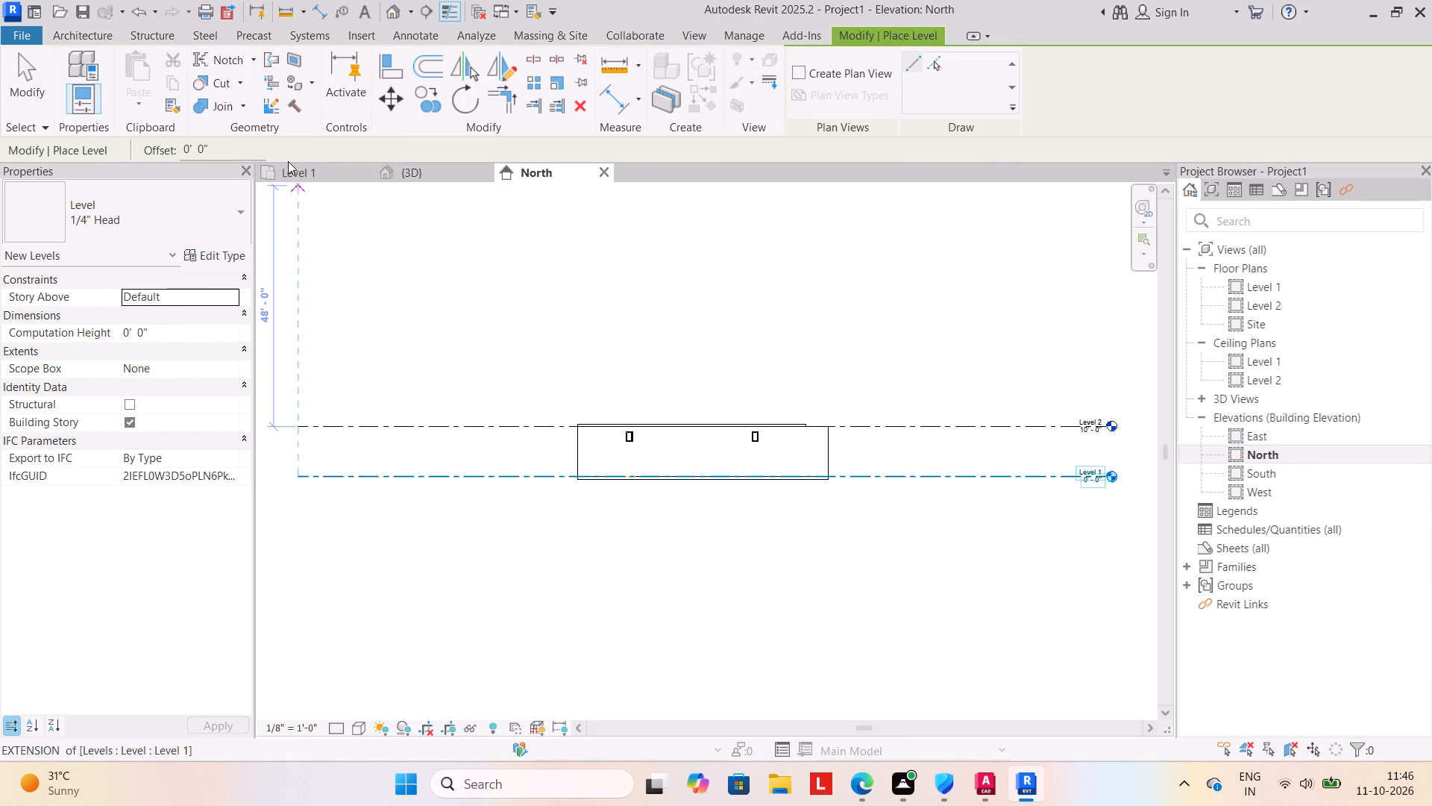
left_click(223, 149)
key("BackSpace")
key("BackSpace")
key("BackSpace")
key("BackSpace")
key("BackSpace")
key("BackSpace")
key("BackSpace")
key("BackSpace")
key("BackSpace")
key("BackSpace")
key("BackSpace")
key("BackSpace")
key("BackSpace")
key("BackSpace")
key("6")
key("shift+quotedbl")
key("Return")
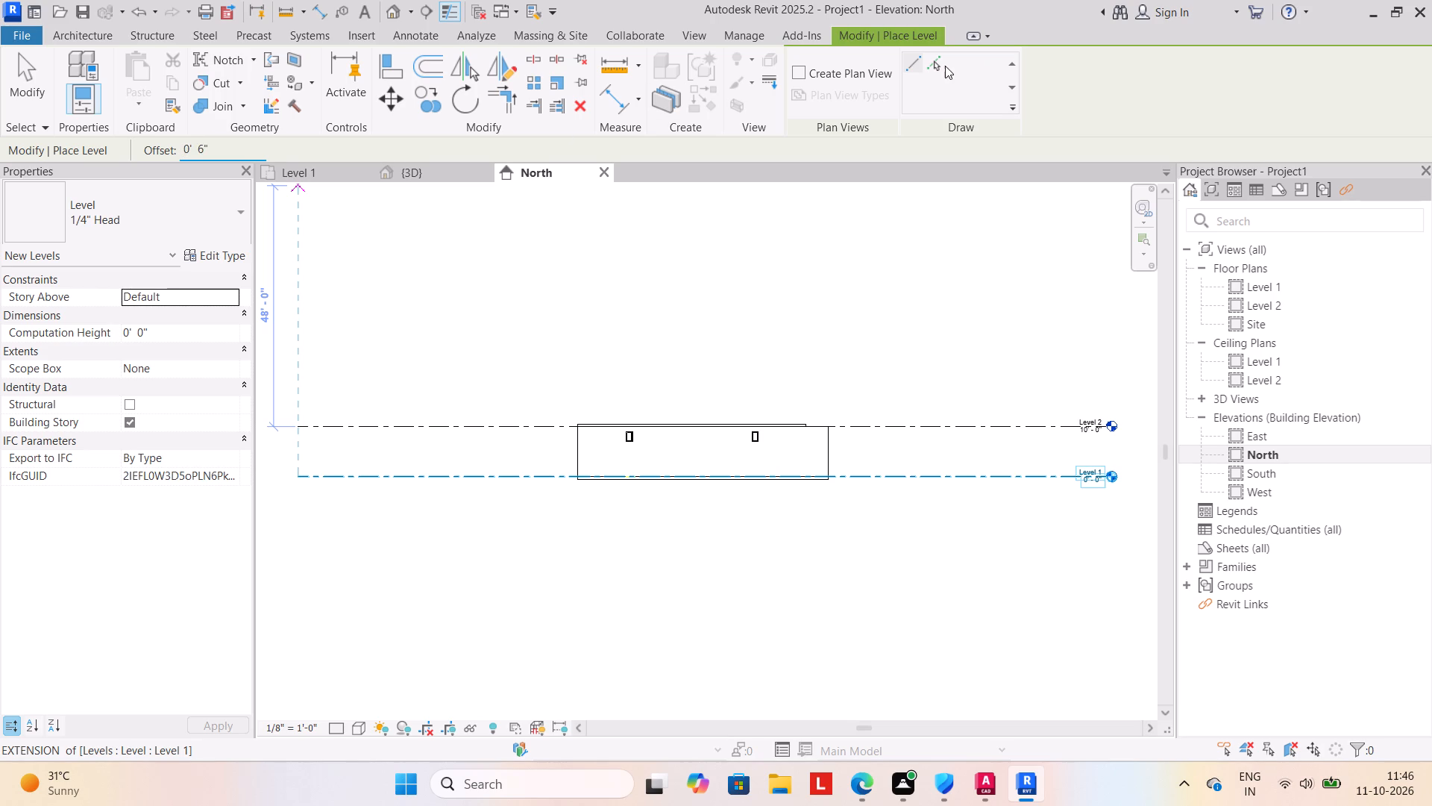
left_click(936, 61)
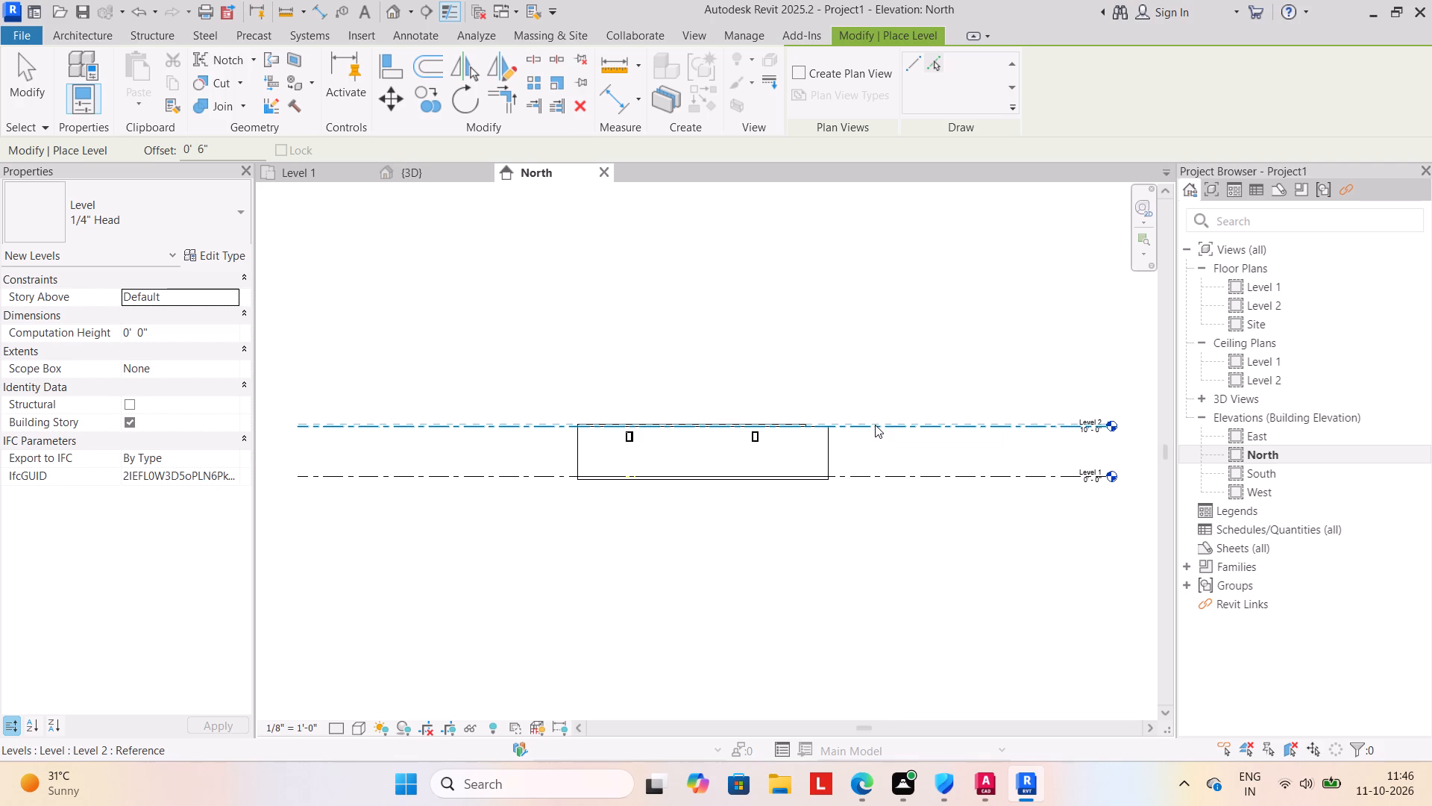
left_click(875, 425)
Set the level offset to 10'-6" and add a level above the one just placed at the roof top.
scroll(807, 440, "up", 7)
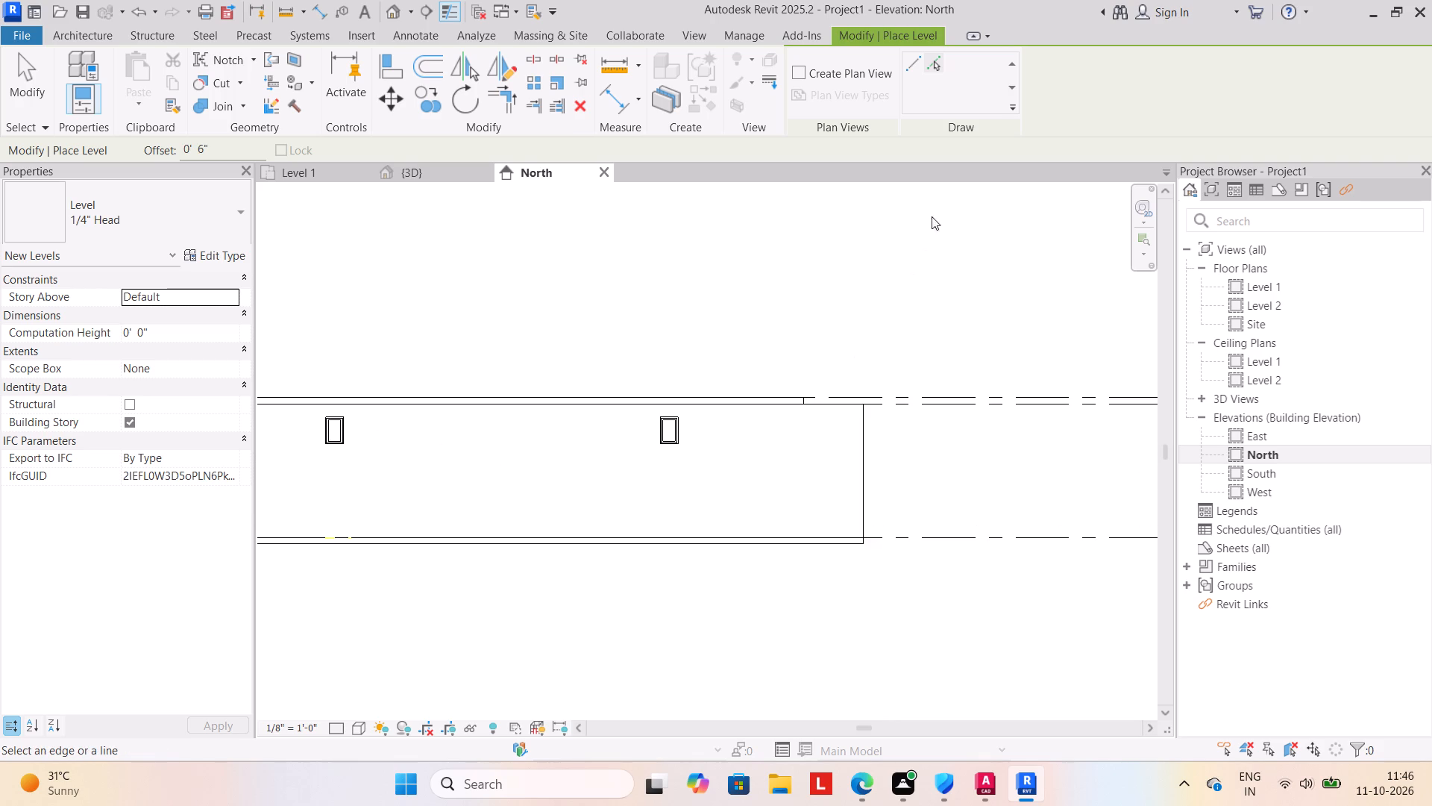
left_click(219, 149)
key("BackSpace")
key("BackSpace")
key("BackSpace")
key("BackSpace")
key("BackSpace")
key("BackSpace")
key("BackSpace")
key("BackSpace")
key("BackSpace")
key("BackSpace")
key("BackSpace")
key("BackSpace")
key("BackSpace")
key("BackSpace")
type("10'")
key("6")
key("shift+quotedbl")
key("Return")
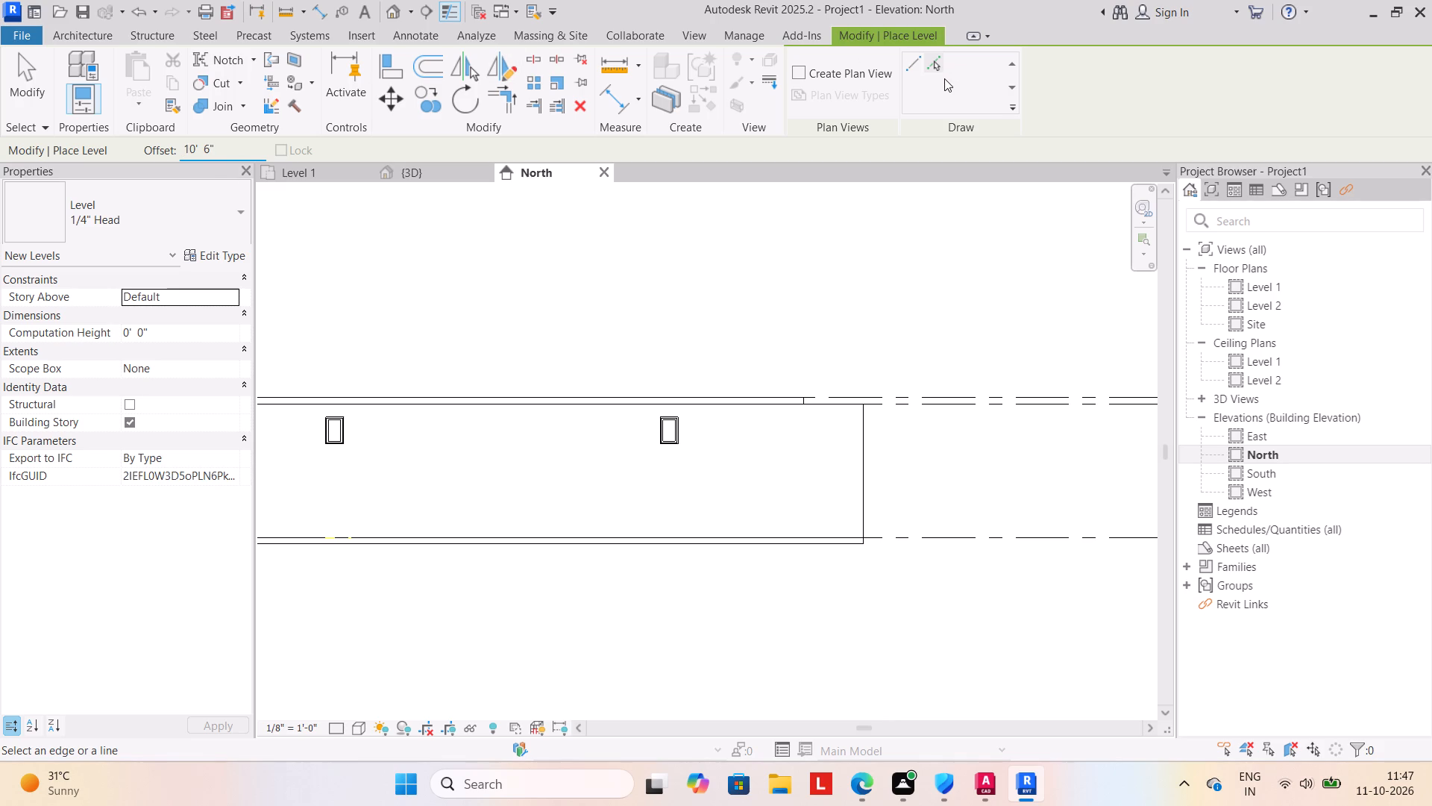
left_click(933, 60)
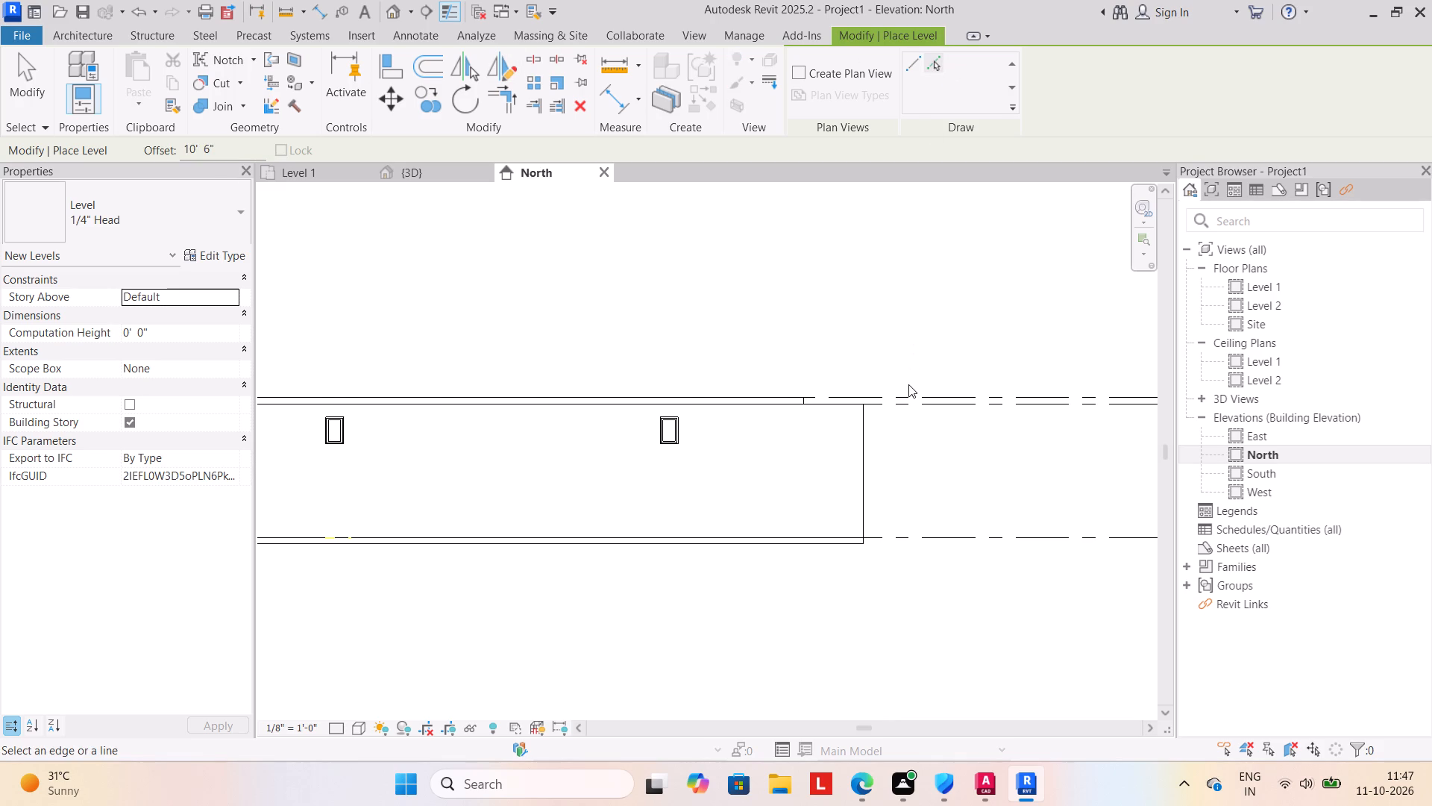
left_click(902, 396)
Add three more levels upward, each offset 10'-6" from the topmost level.
scroll(917, 327, "down", 4)
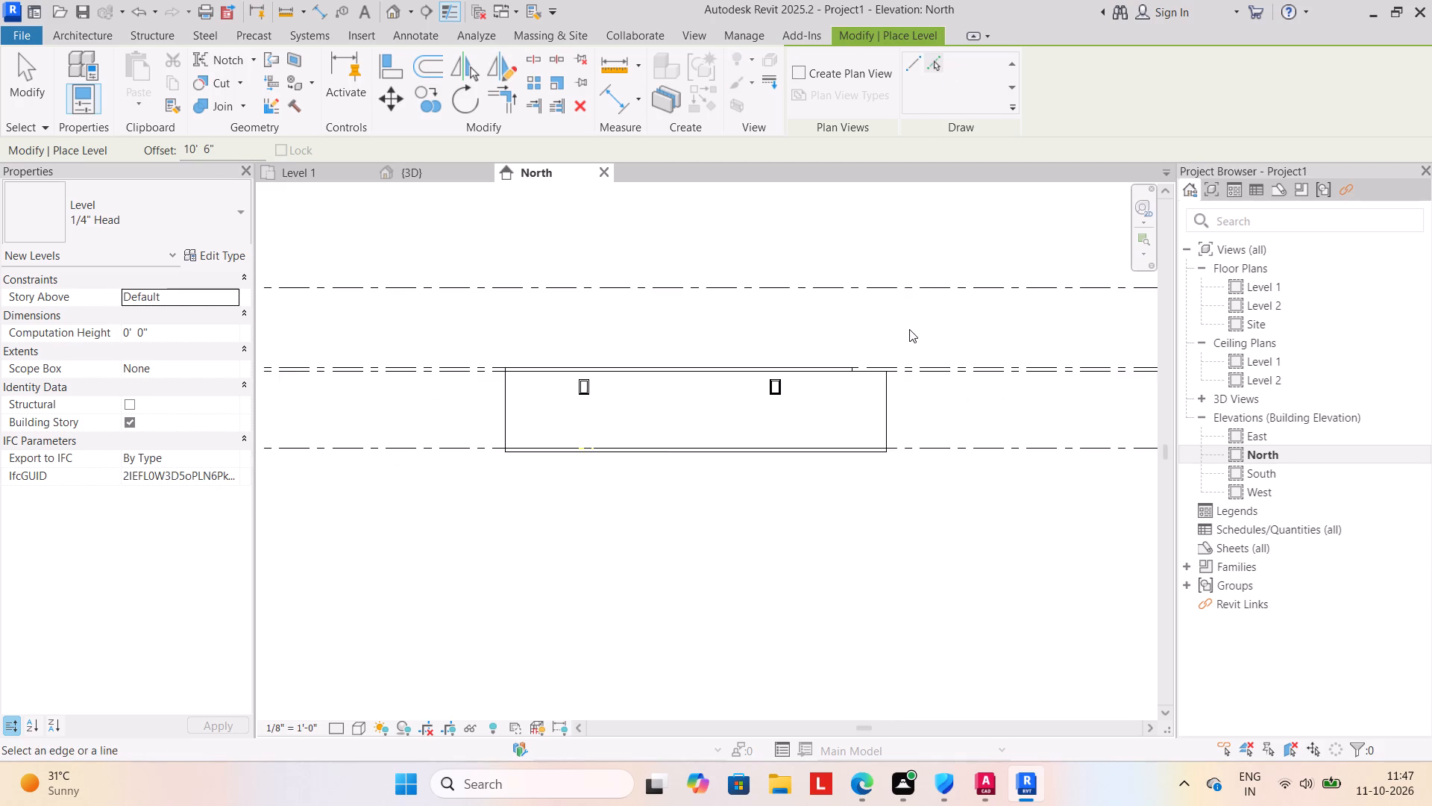
middle_click_drag(909, 329, 909, 439)
left_click(905, 393)
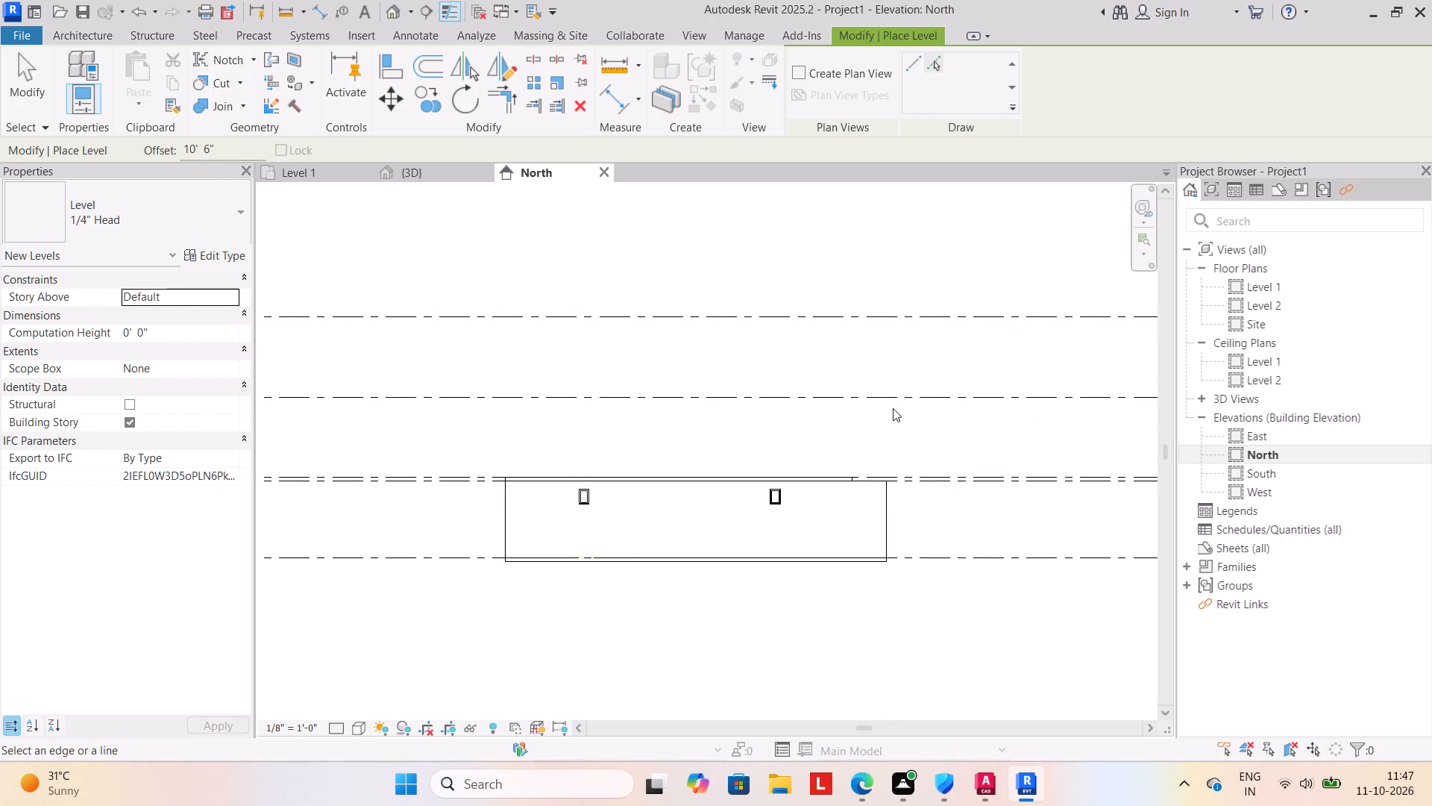
scroll(891, 417, "down", 4)
left_click(898, 357)
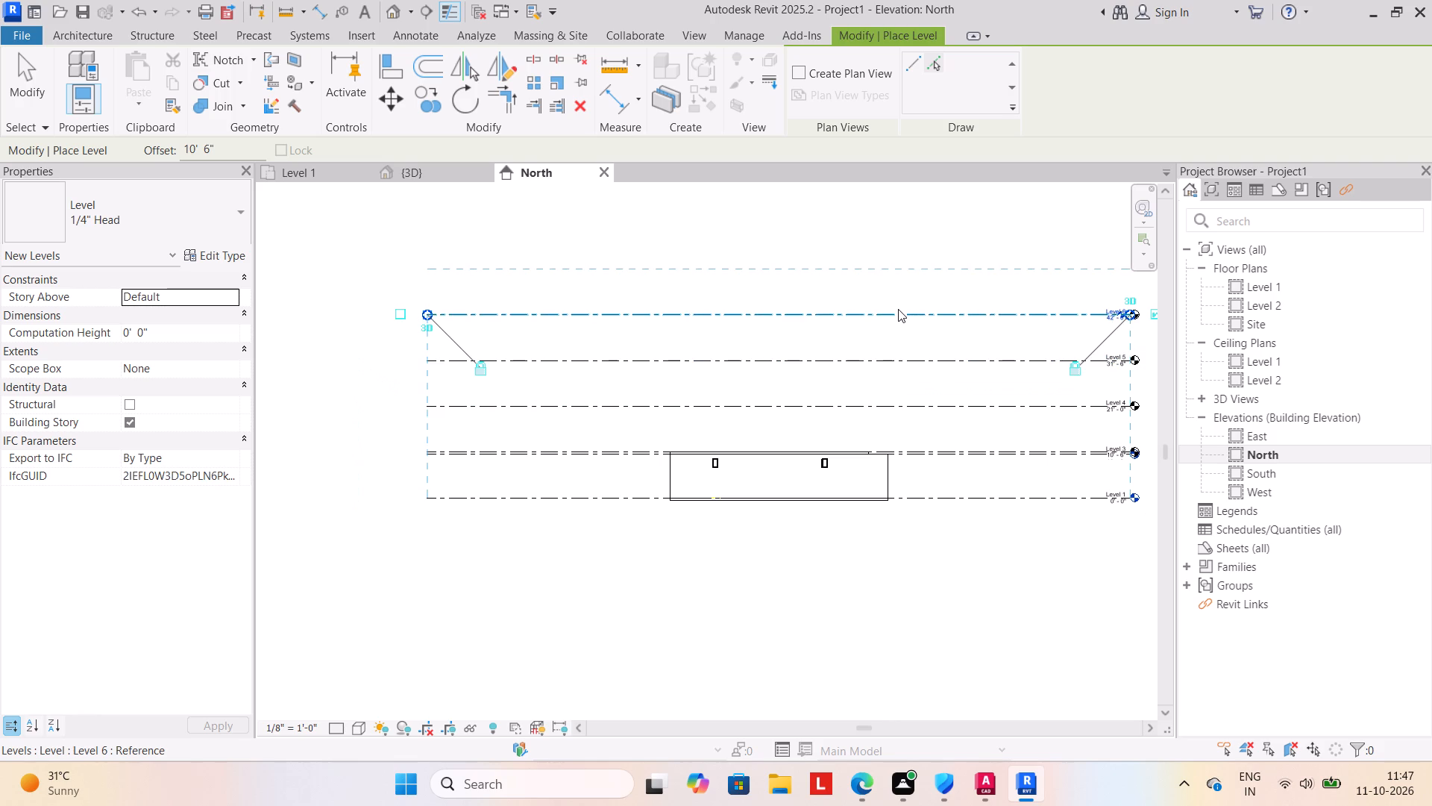
left_click(898, 309)
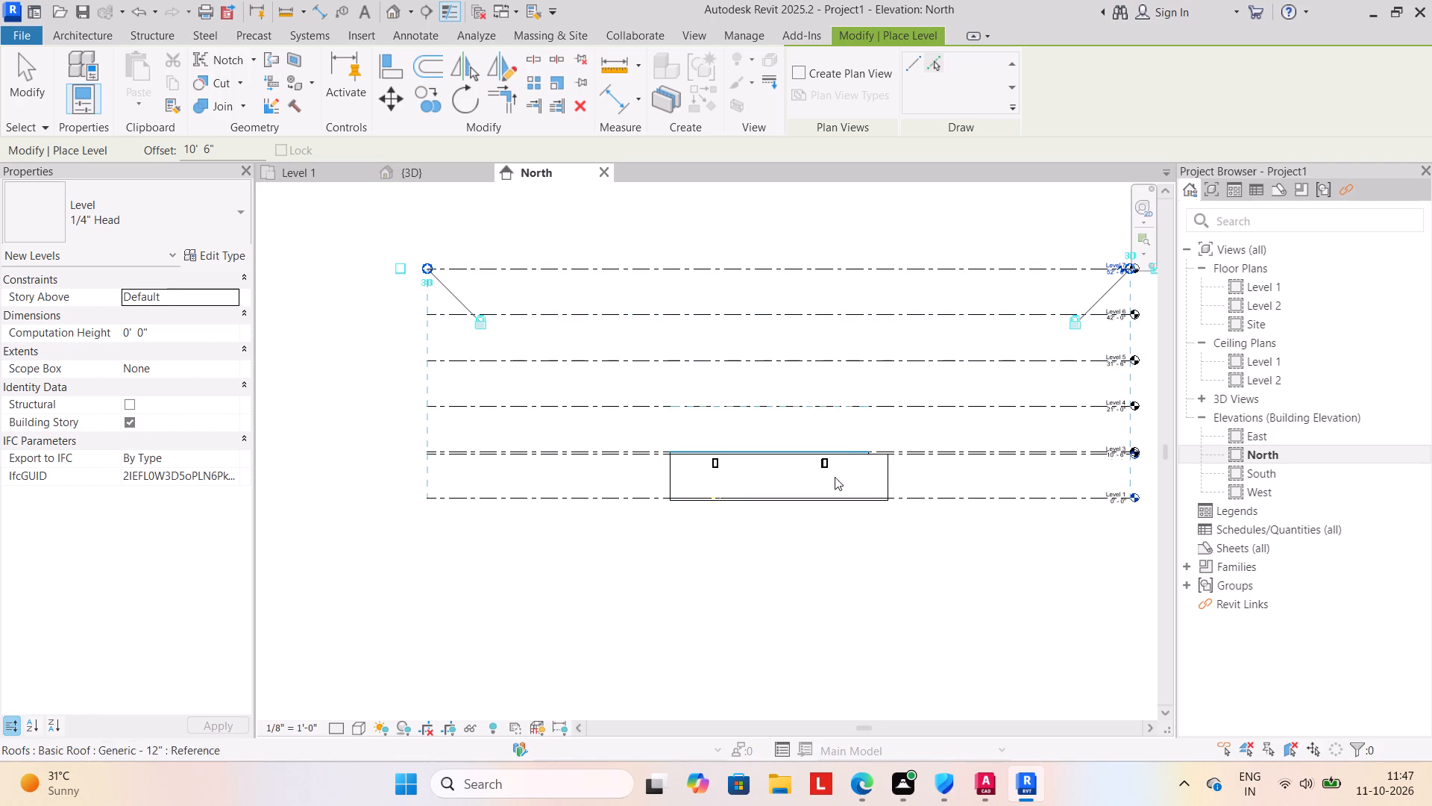
Leave level placement and inspect the Level 1 plan and the roofed house in 3D from several angles.
key("Escape")
key("Escape")
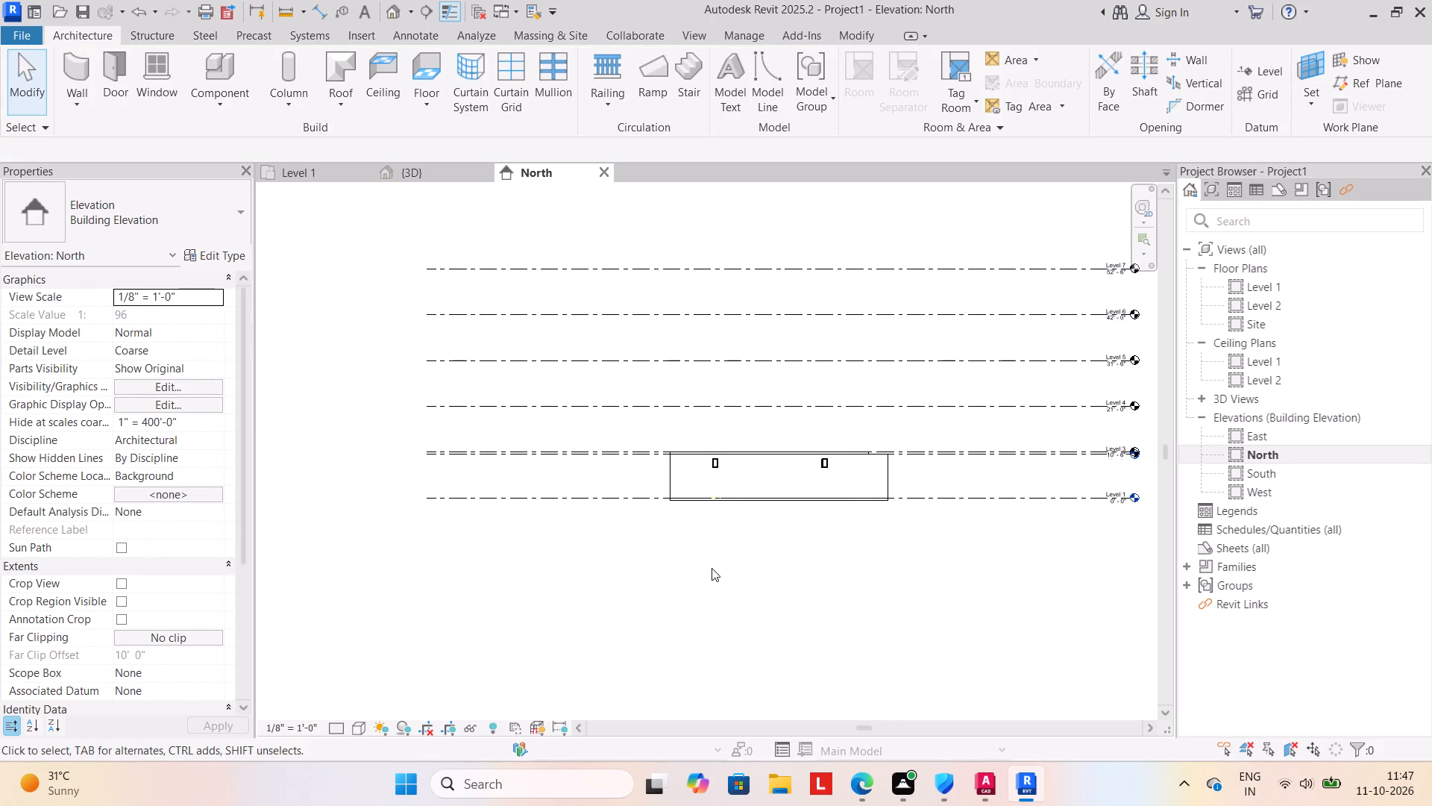
left_click(301, 178)
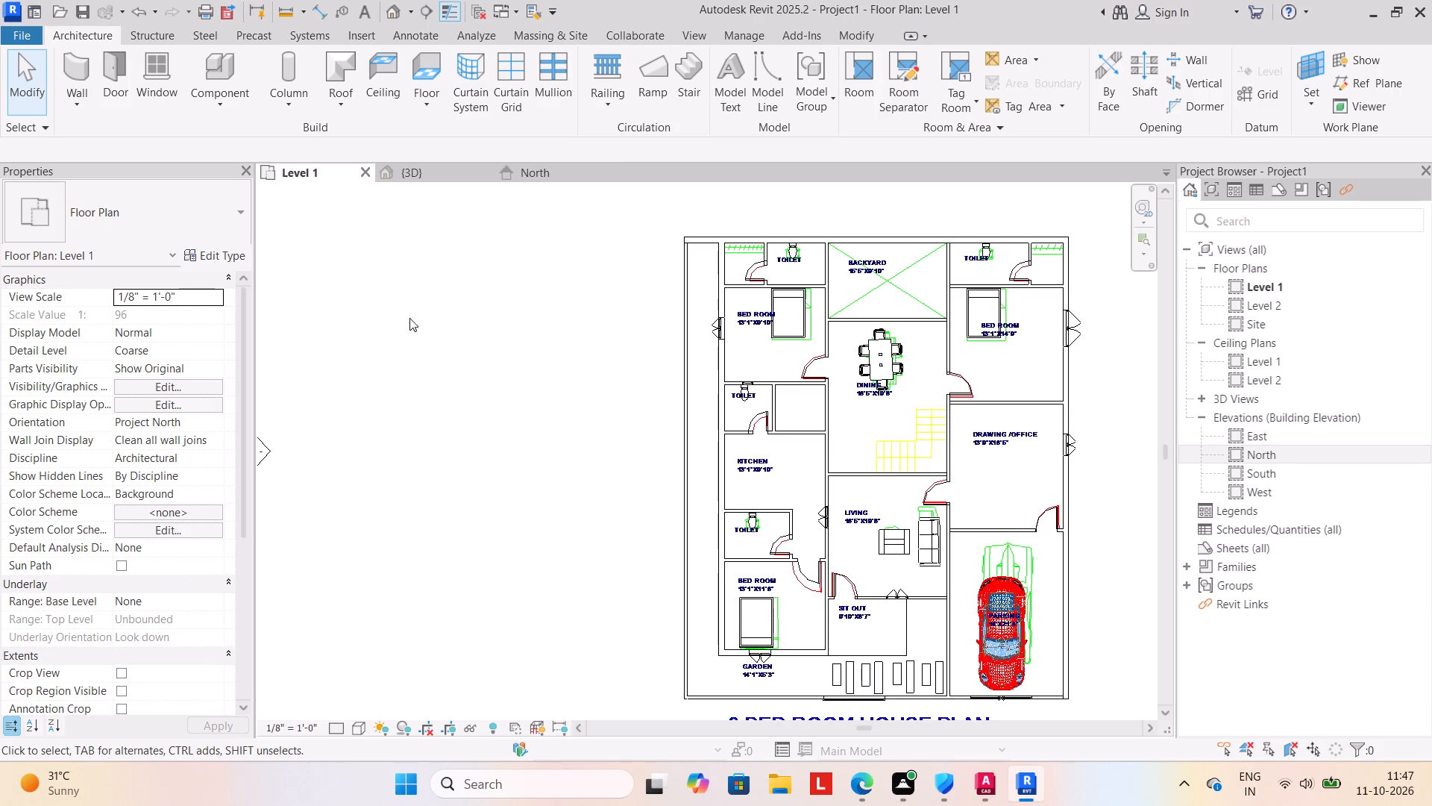
scroll(526, 500, "down", 2)
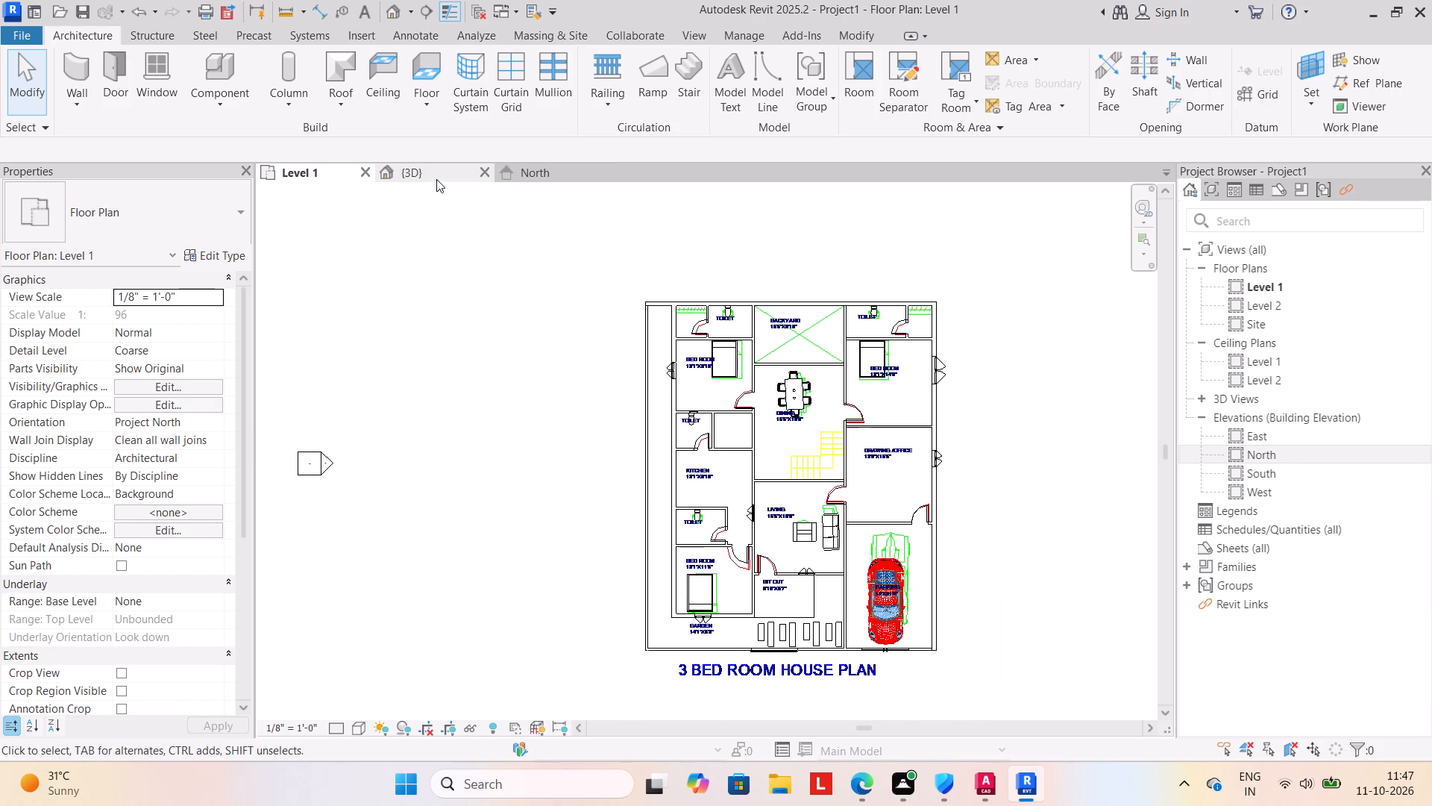
left_click(436, 178)
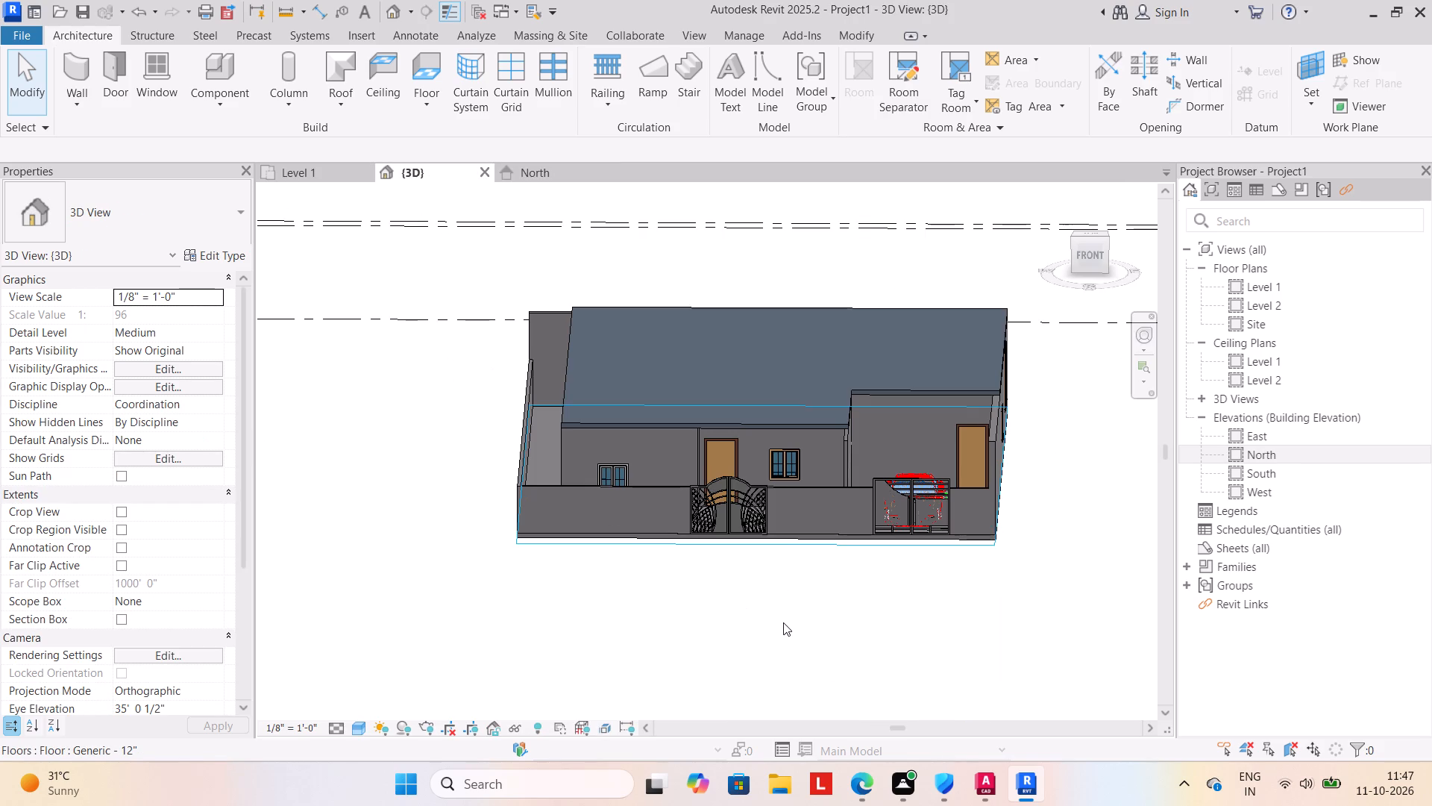
middle_click_drag(783, 623, 741, 589, "shift")
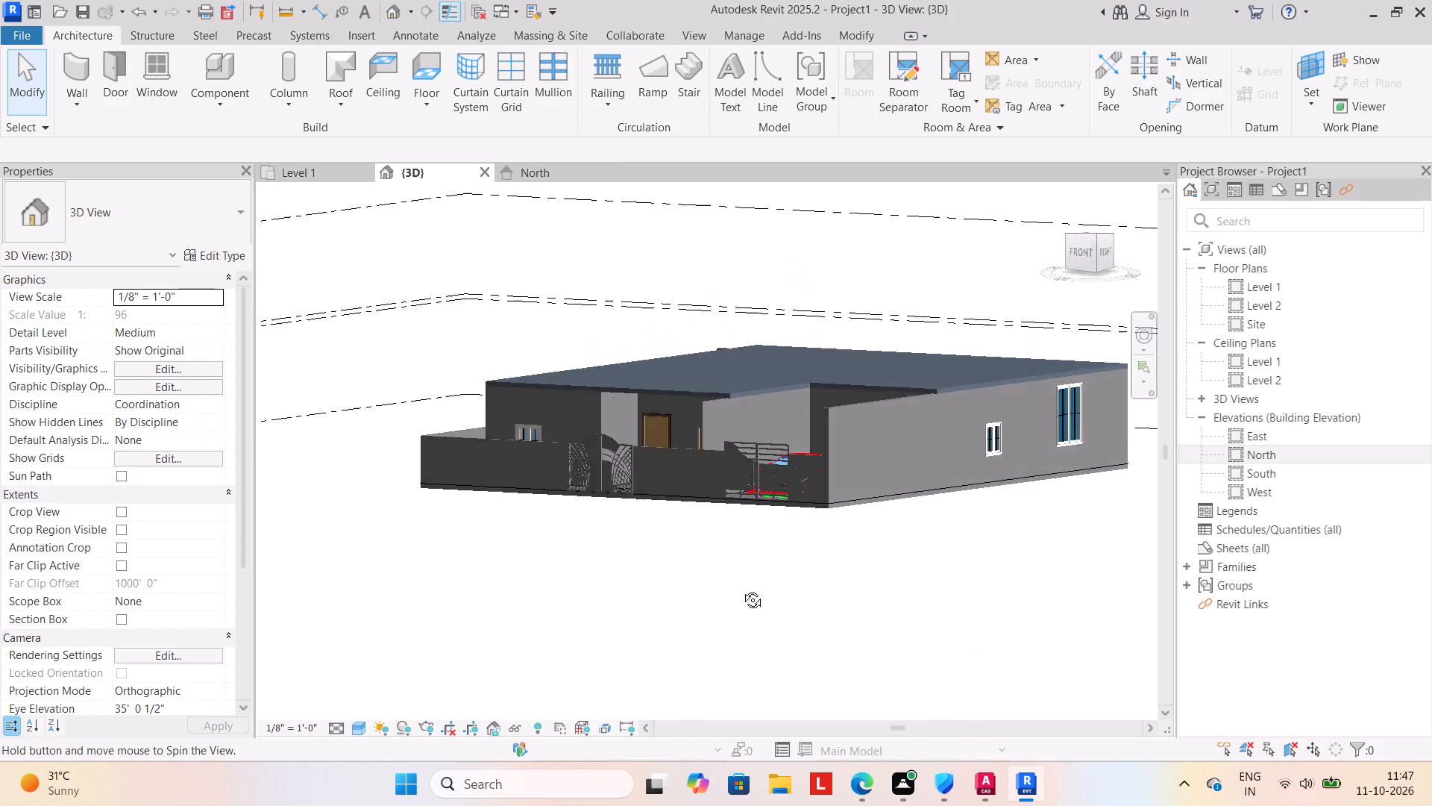
middle_click_drag(741, 589, 857, 641, "shift")
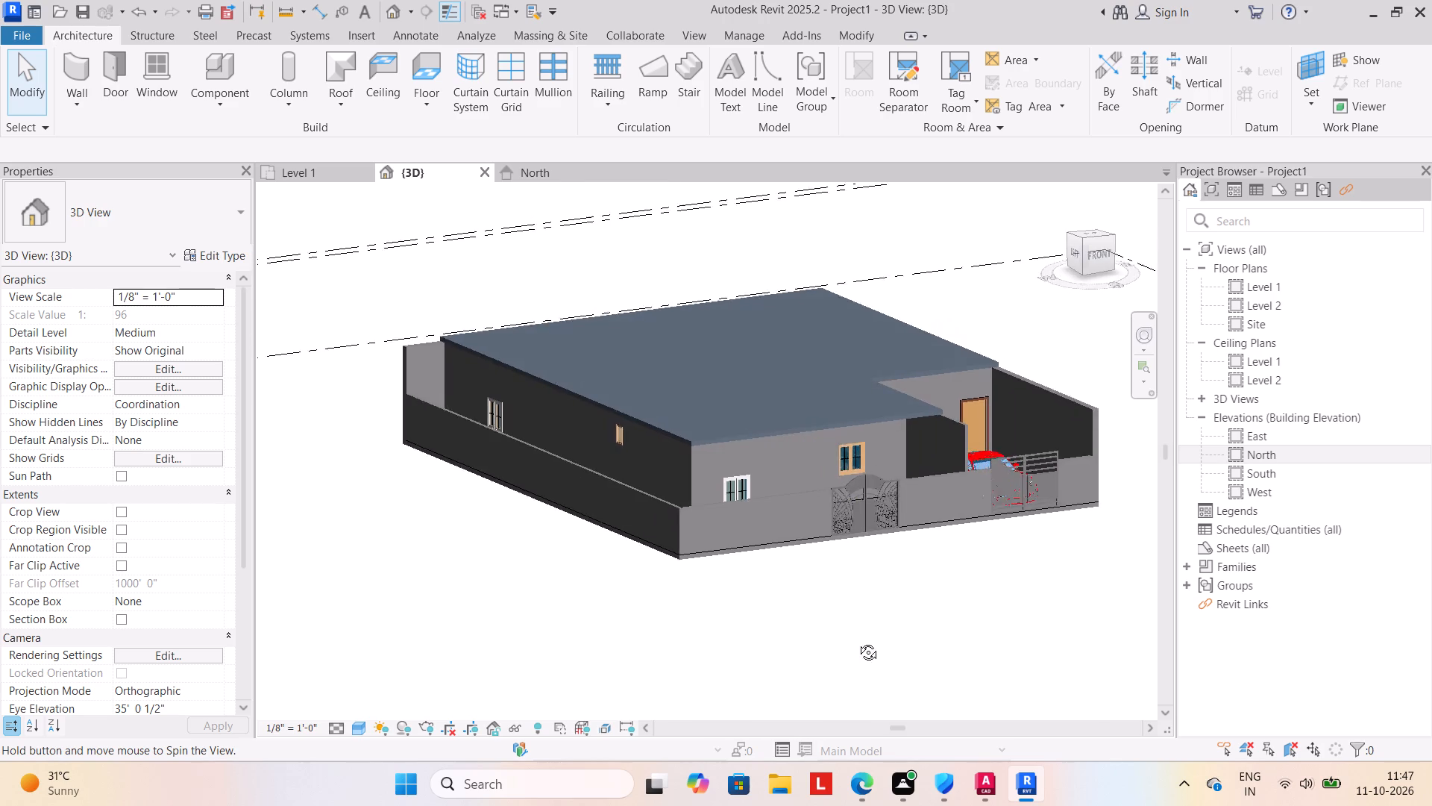
middle_click_drag(857, 641, 796, 666, "shift")
middle_click_drag(870, 652, 859, 669, "shift")
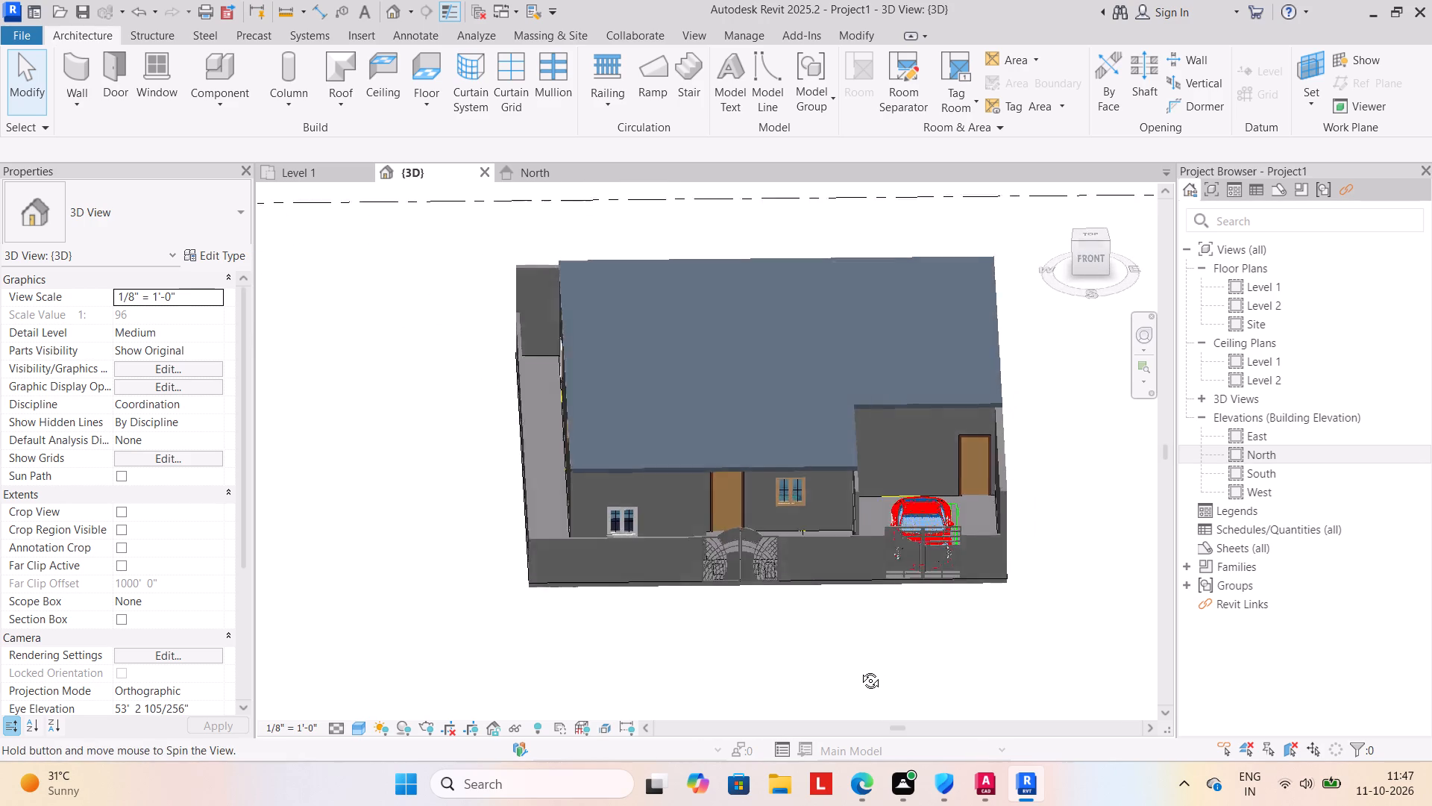
middle_click_drag(859, 669, 778, 705, "shift")
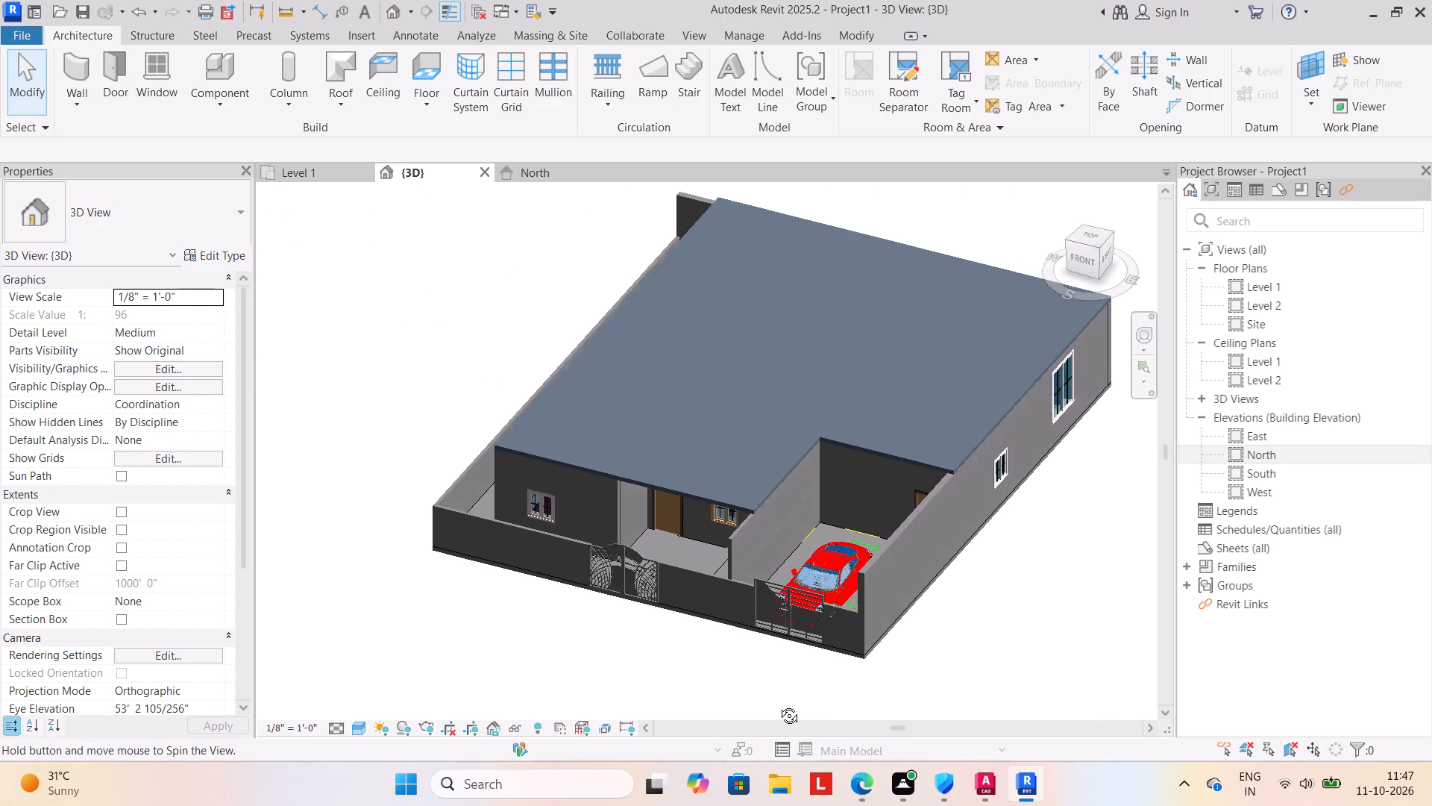
middle_click_drag(778, 705, 766, 707, "shift")
middle_click_drag(740, 669, 738, 671, "shift")
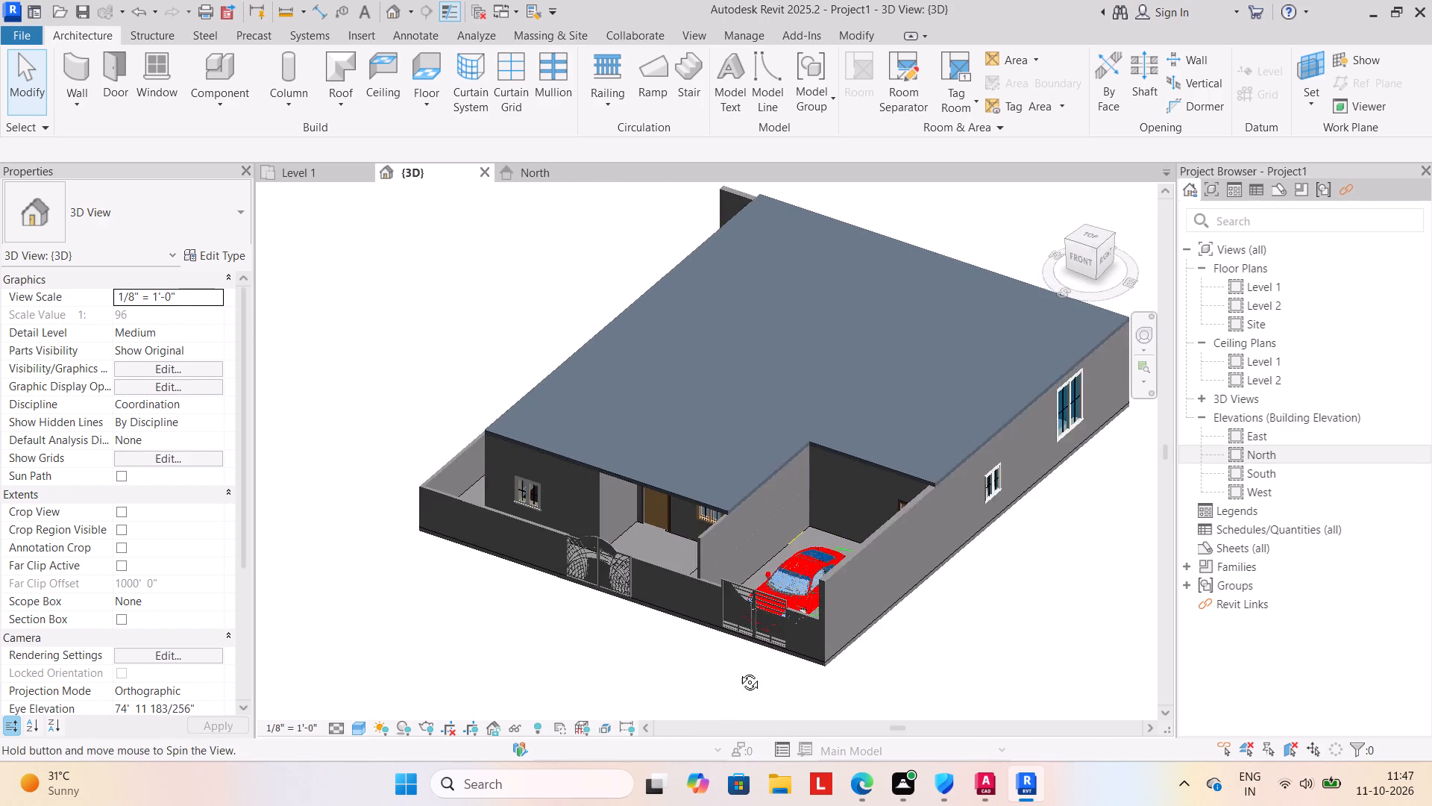
middle_click_drag(738, 671, 826, 696, "shift")
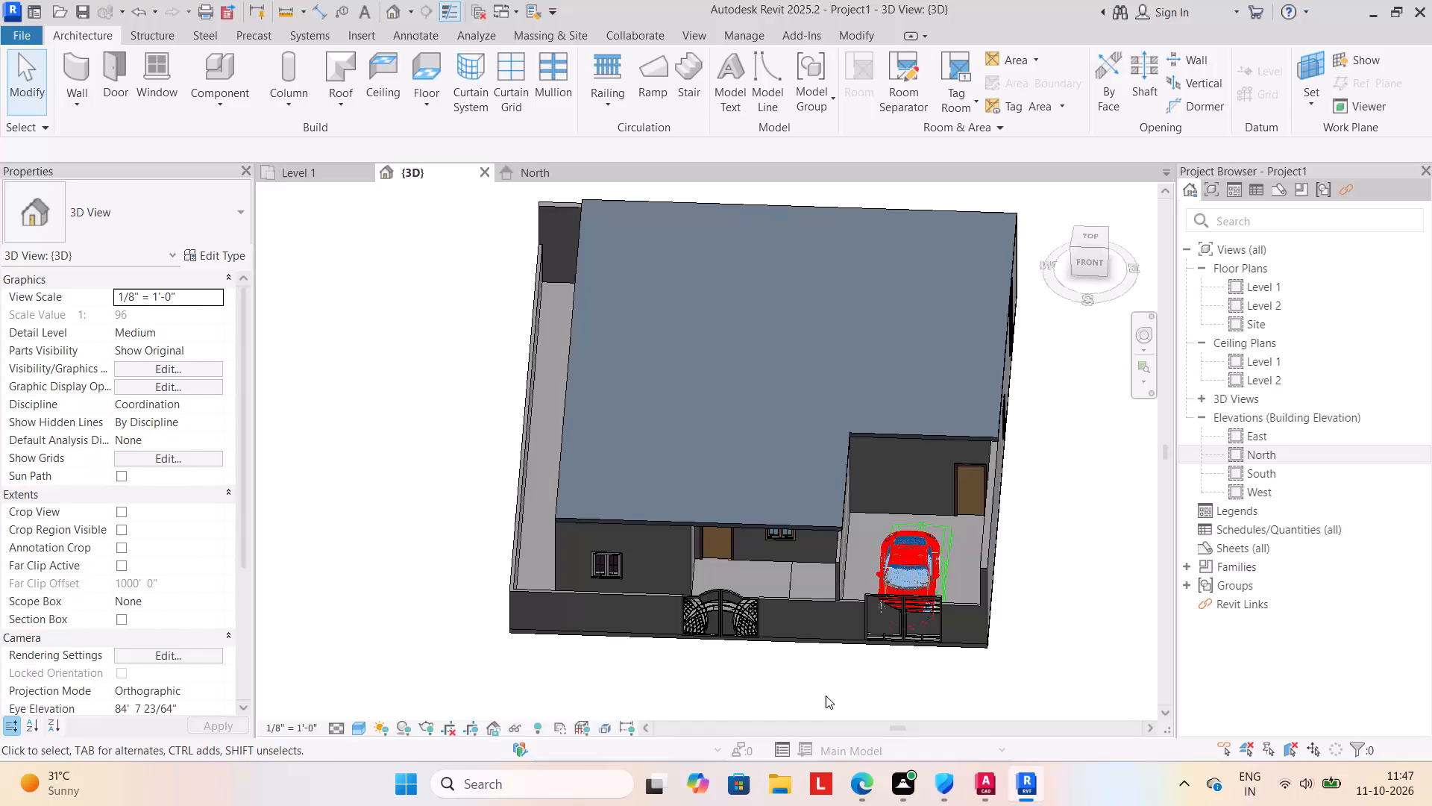
middle_click_drag(832, 658, 778, 648, "shift")
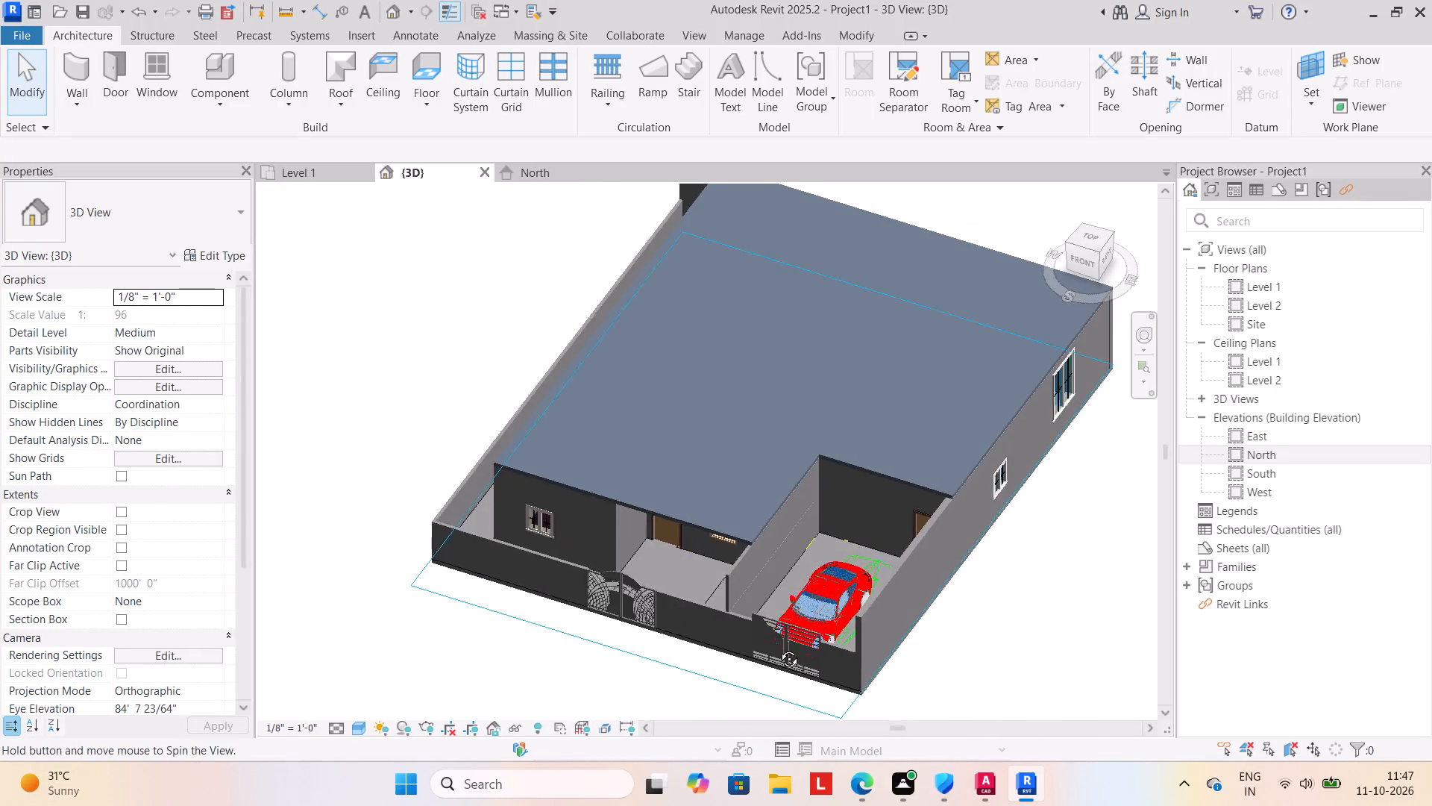
middle_click_drag(778, 648, 803, 625, "shift")
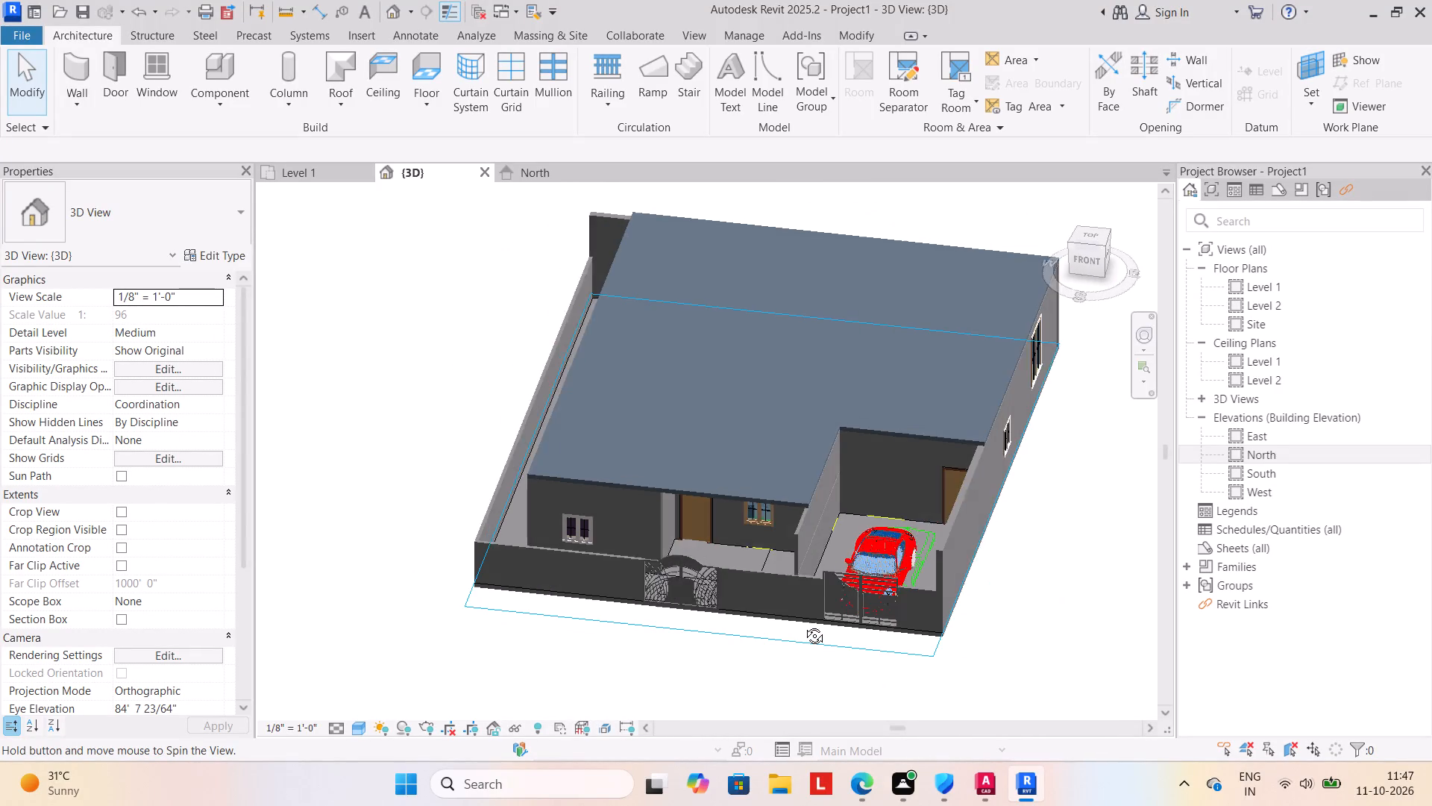
middle_click_drag(803, 625, 802, 625, "shift")
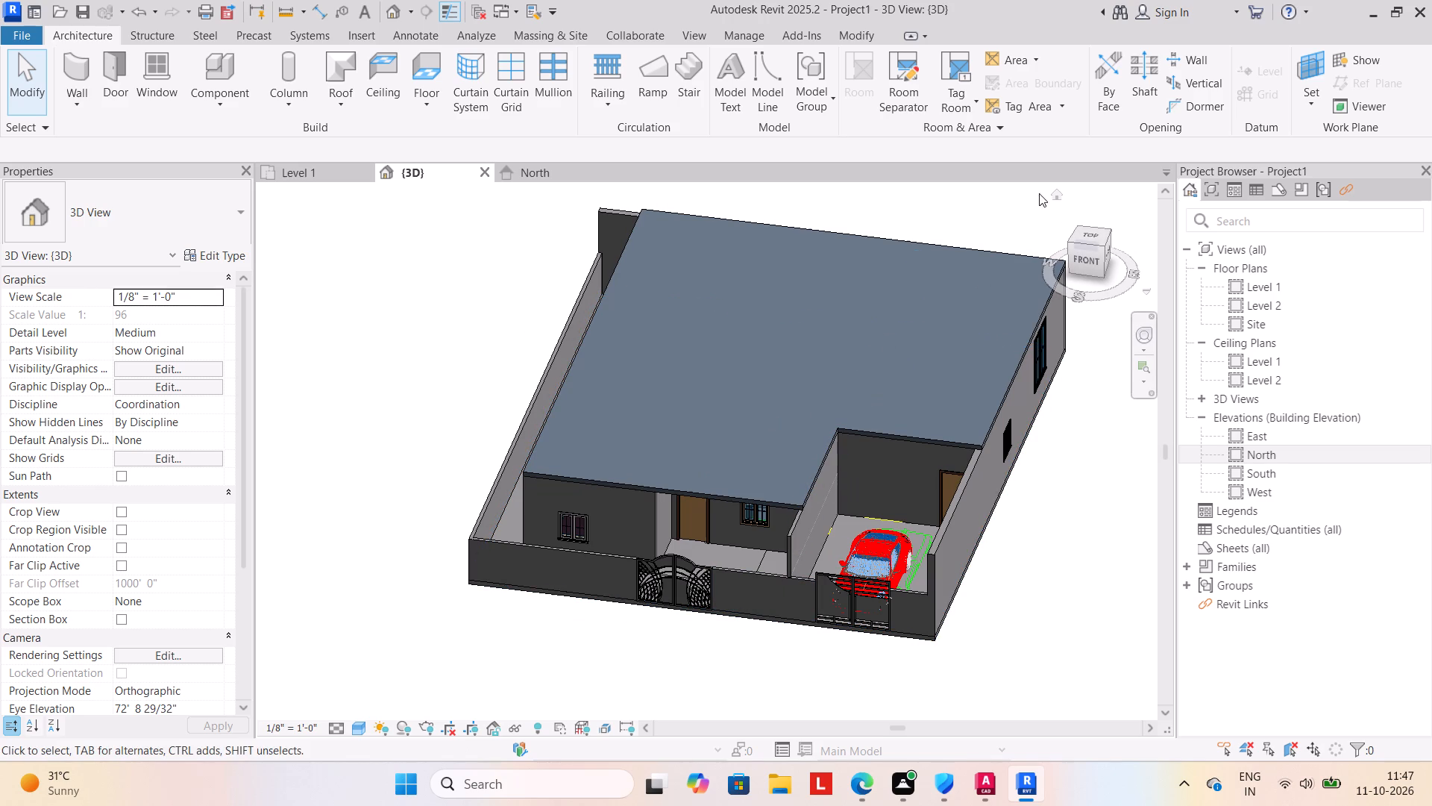
Open the flat roof's footprint sketch for editing in the 3D view, seen from the top.
left_click(1090, 231)
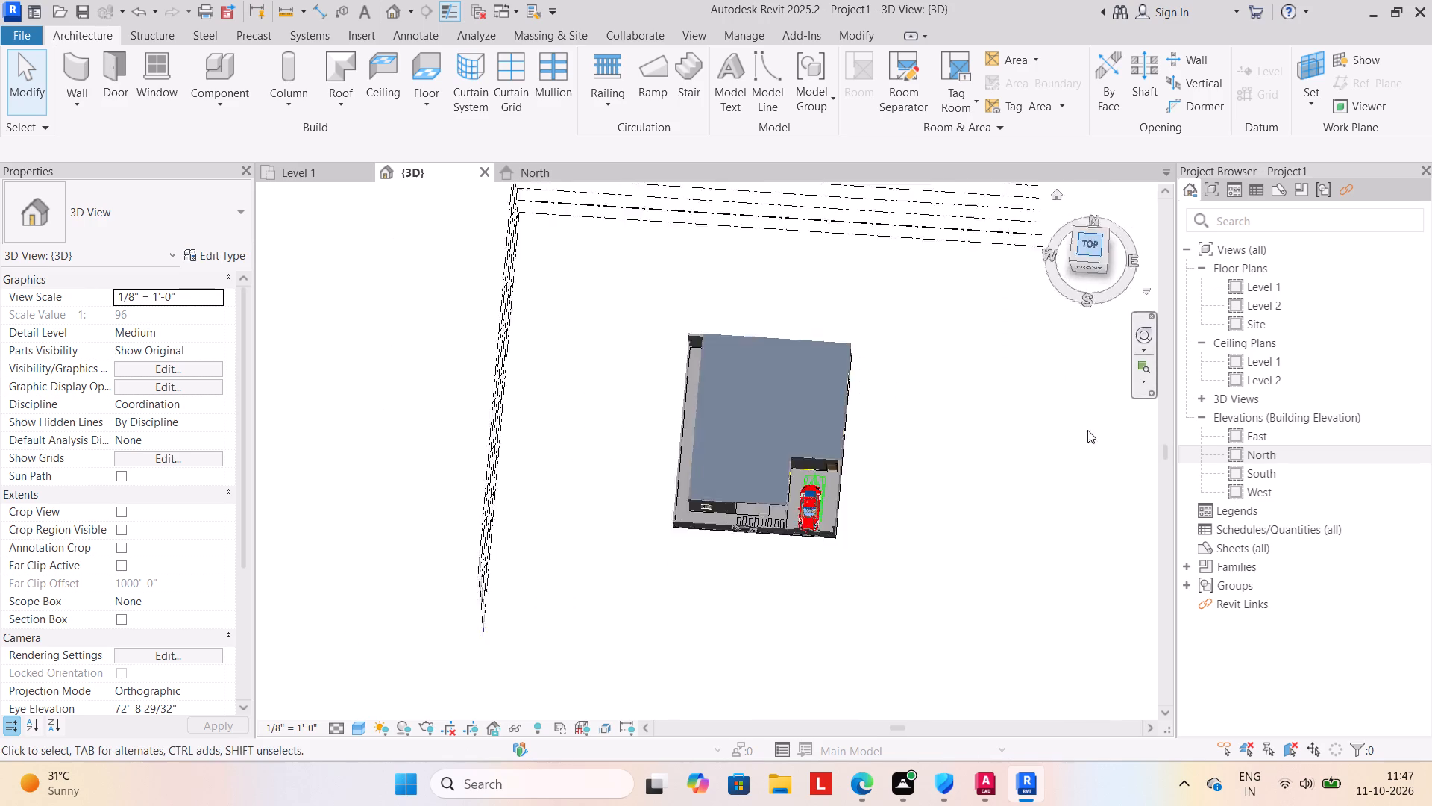
scroll(676, 497, "up", 8)
left_click(706, 541)
scroll(732, 483, "down", 2)
middle_click_drag(732, 483, 791, 528)
scroll(787, 536, "up", 2)
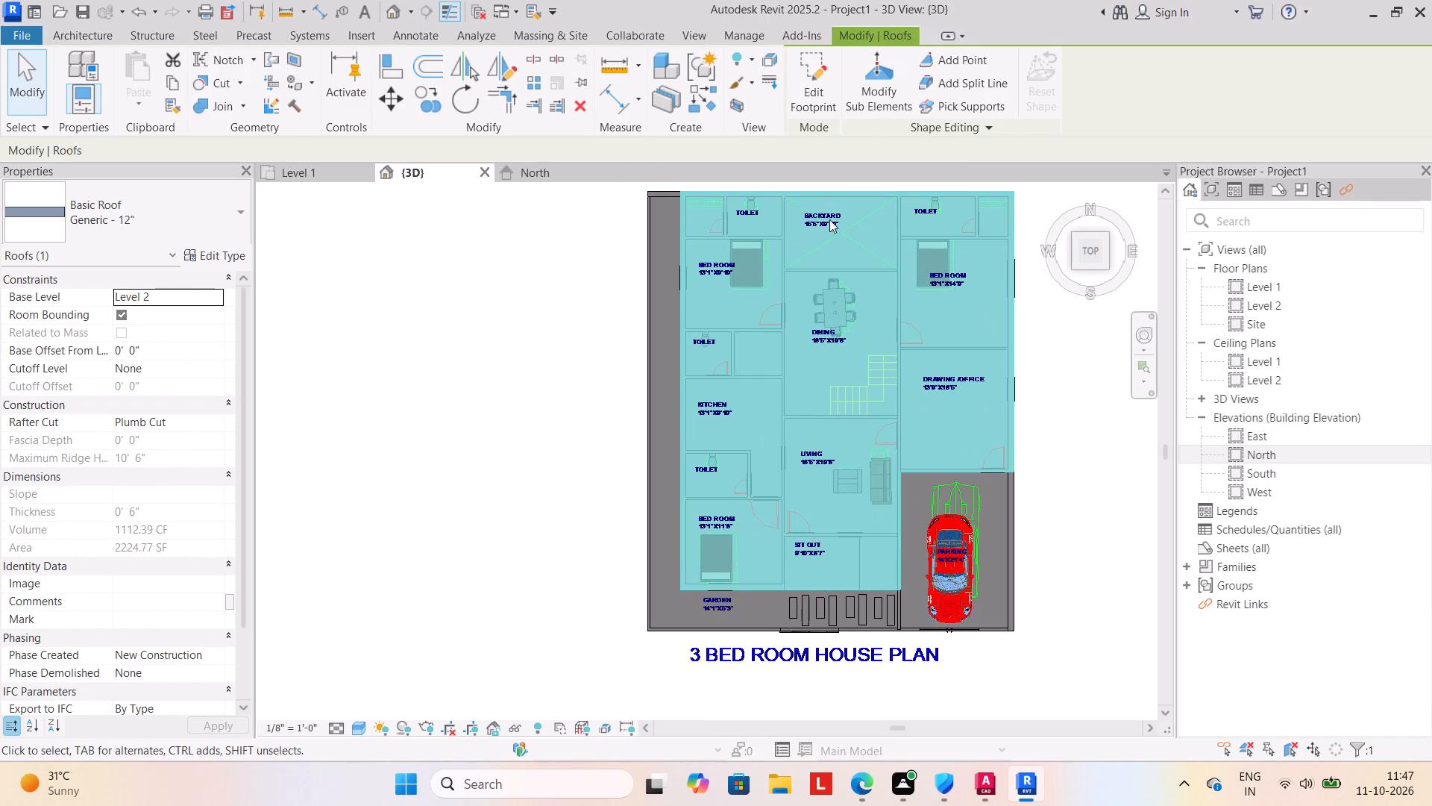
left_click(803, 86)
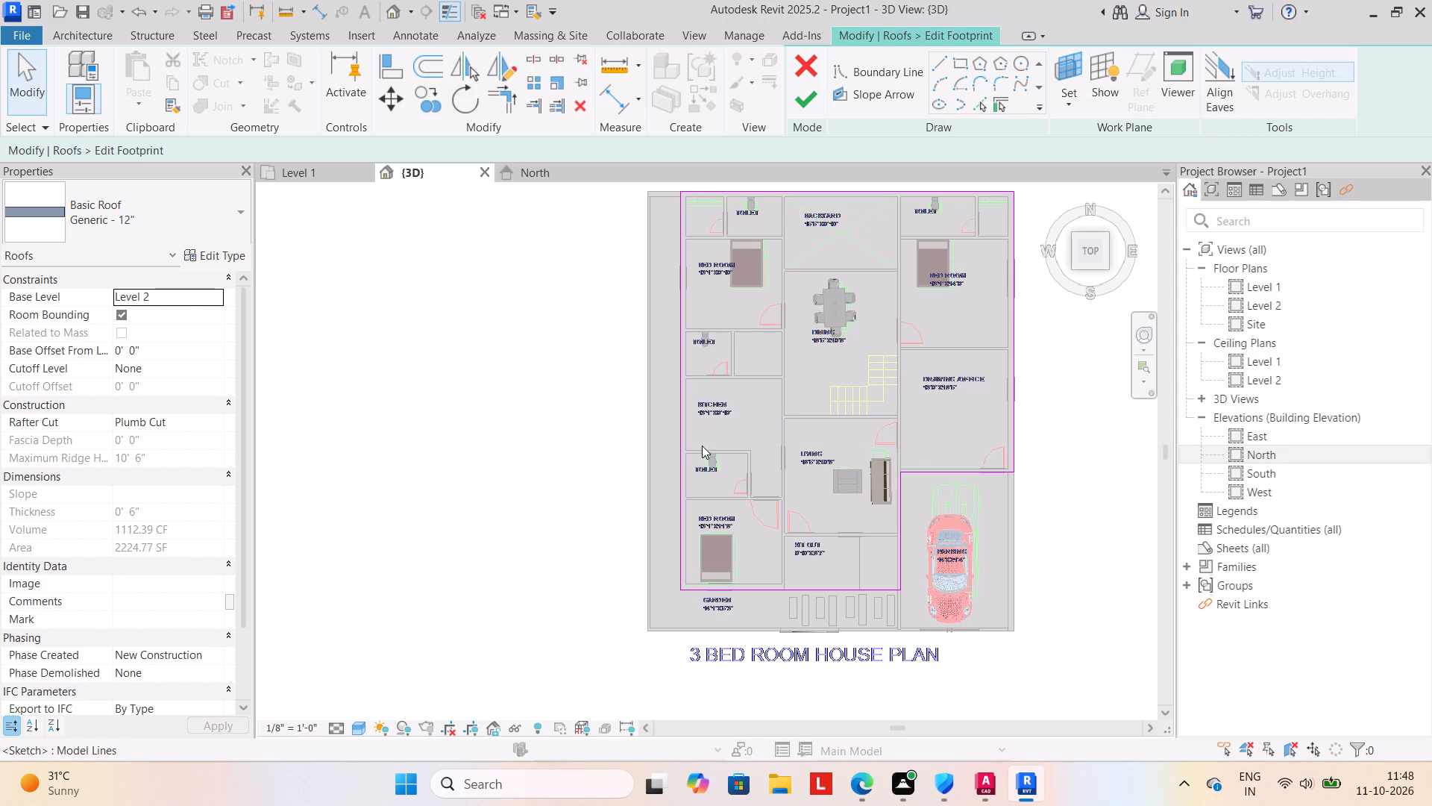
Delete all six boundary lines of the existing roof footprint, including the two around the parking area.
left_click(708, 589)
key("Delete")
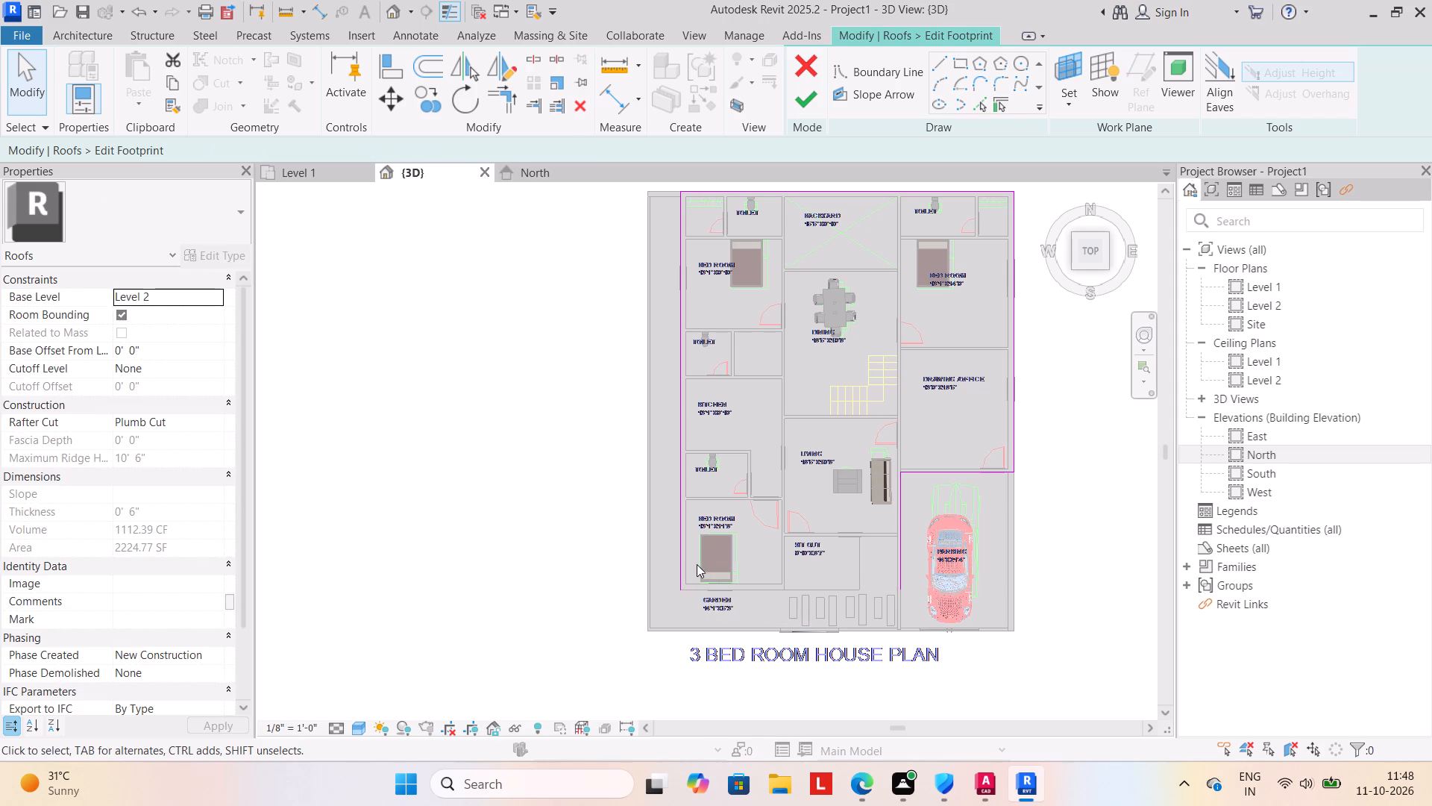
left_click(681, 545)
key("Delete")
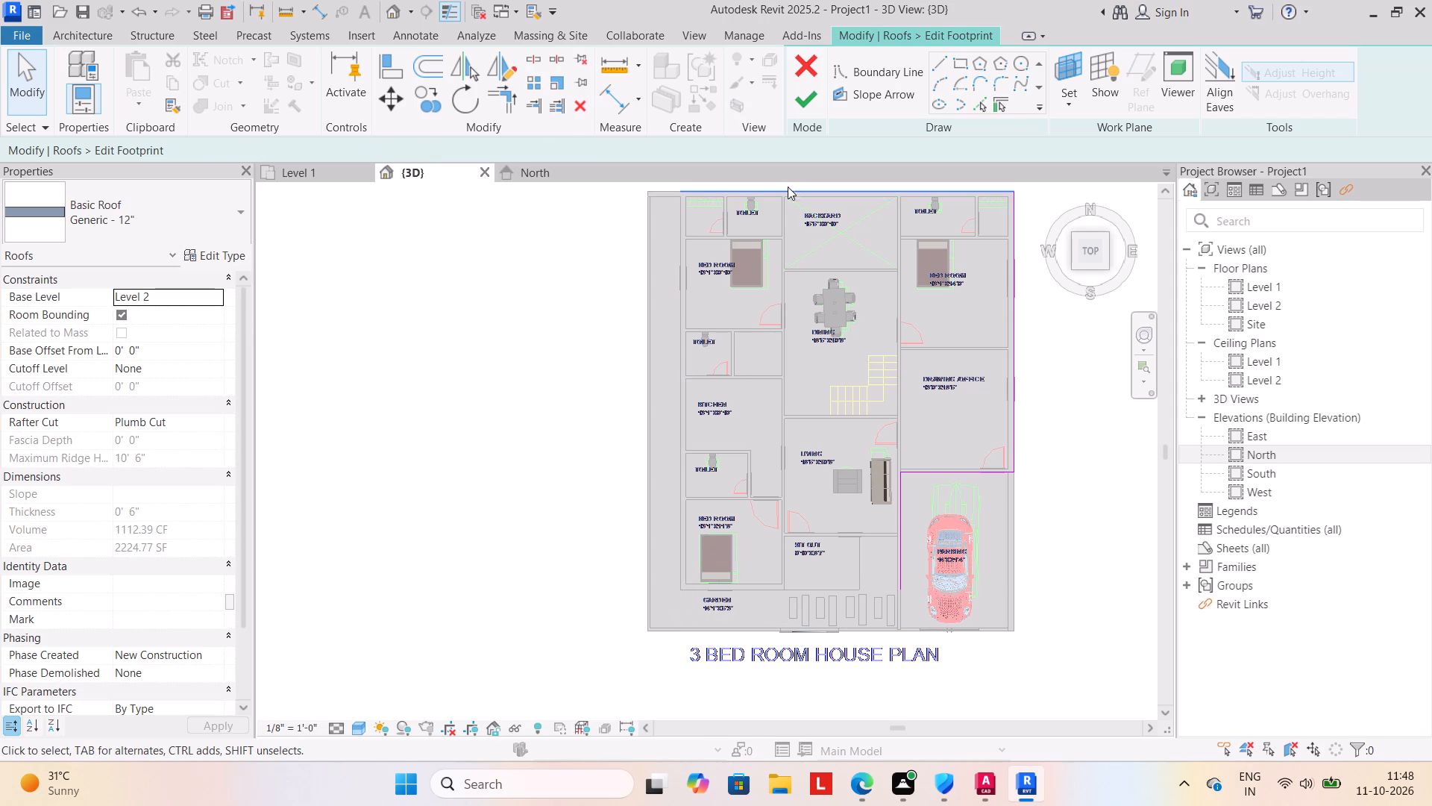
left_click(792, 187)
key("Delete")
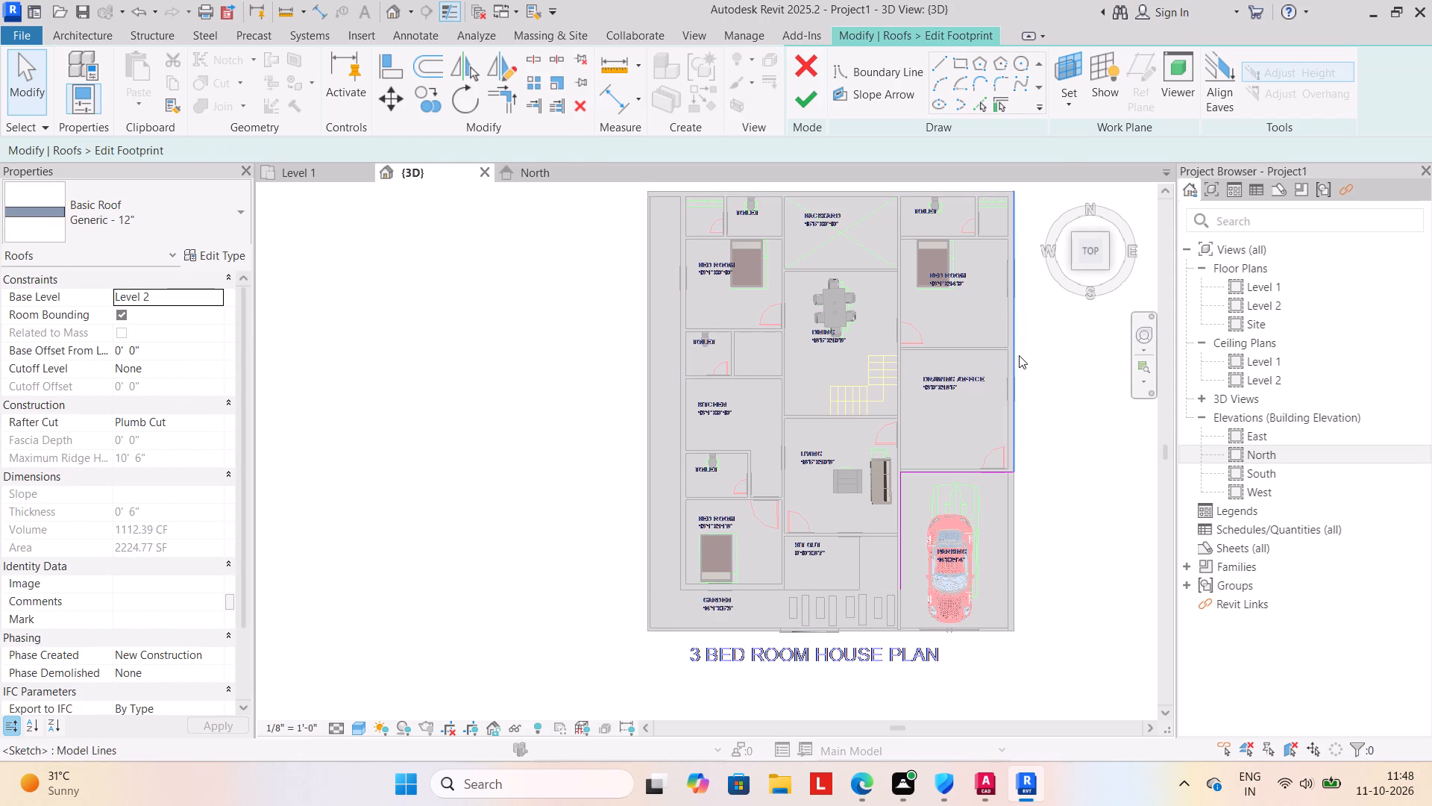
left_click(1019, 355)
key("Delete")
scroll(998, 531, "down", 1)
left_click(970, 481)
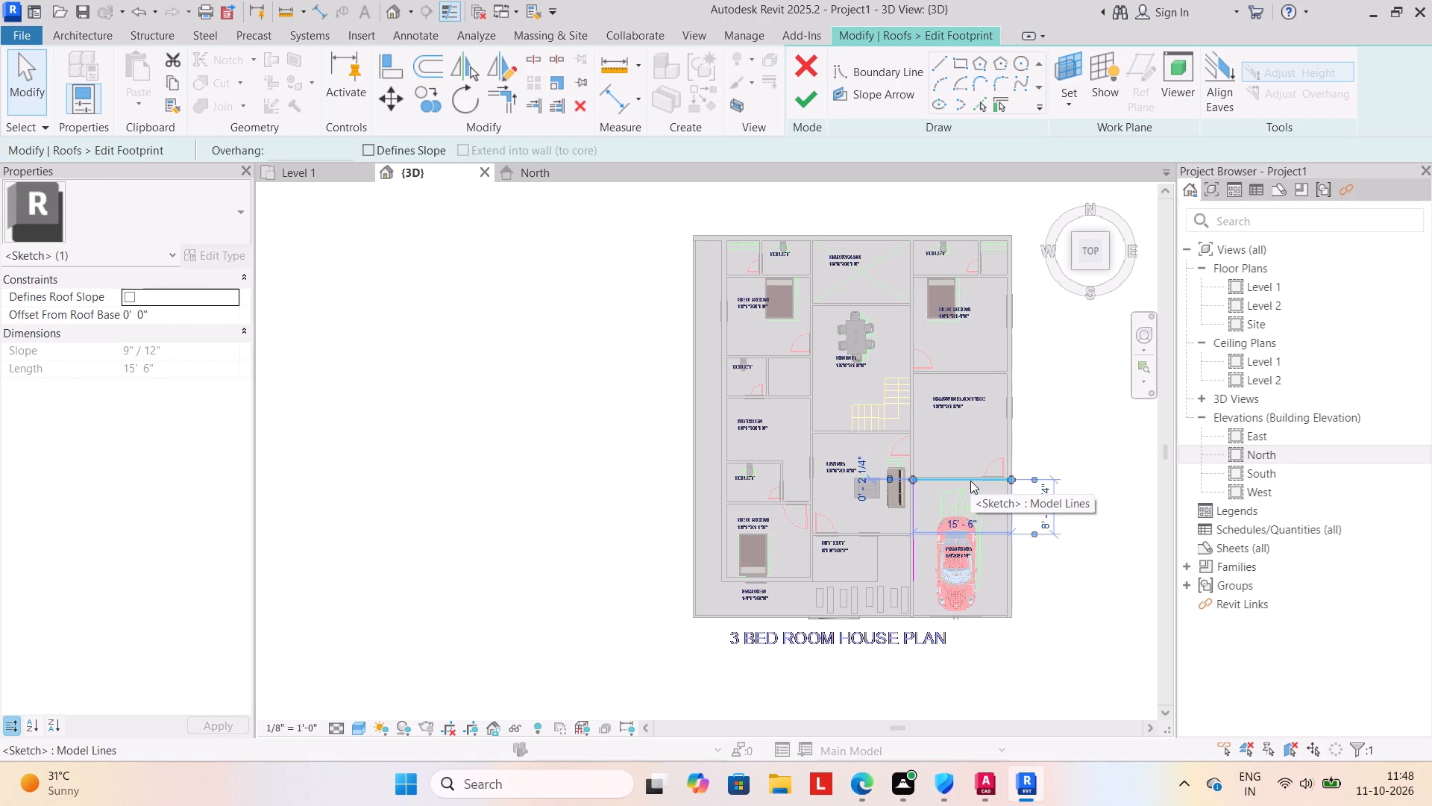
key("Delete")
left_click(911, 543)
key("Delete")
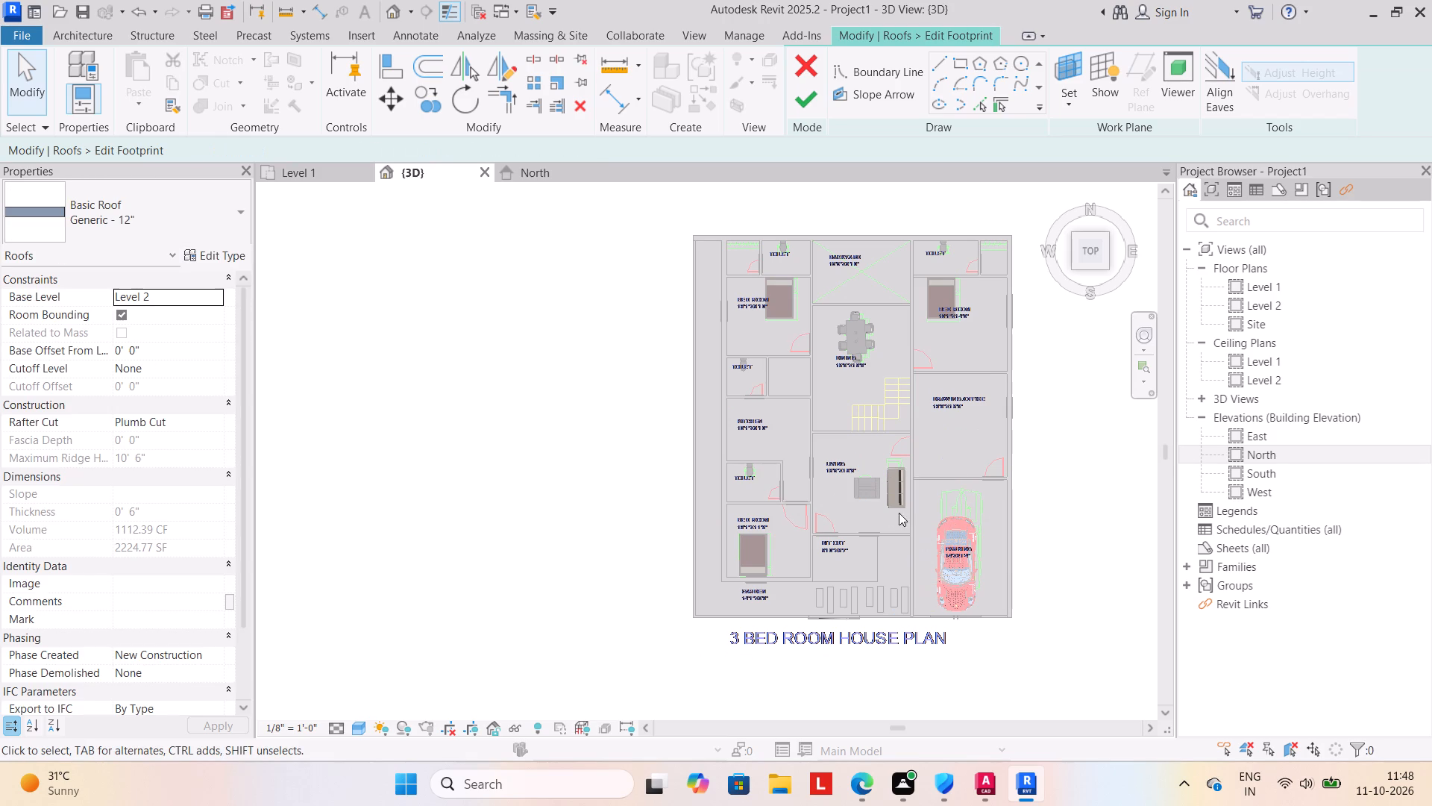
Draw a straight roof boundary line along the rear (north) wall, offset 2' outside it, without a defined slope.
left_click(938, 63)
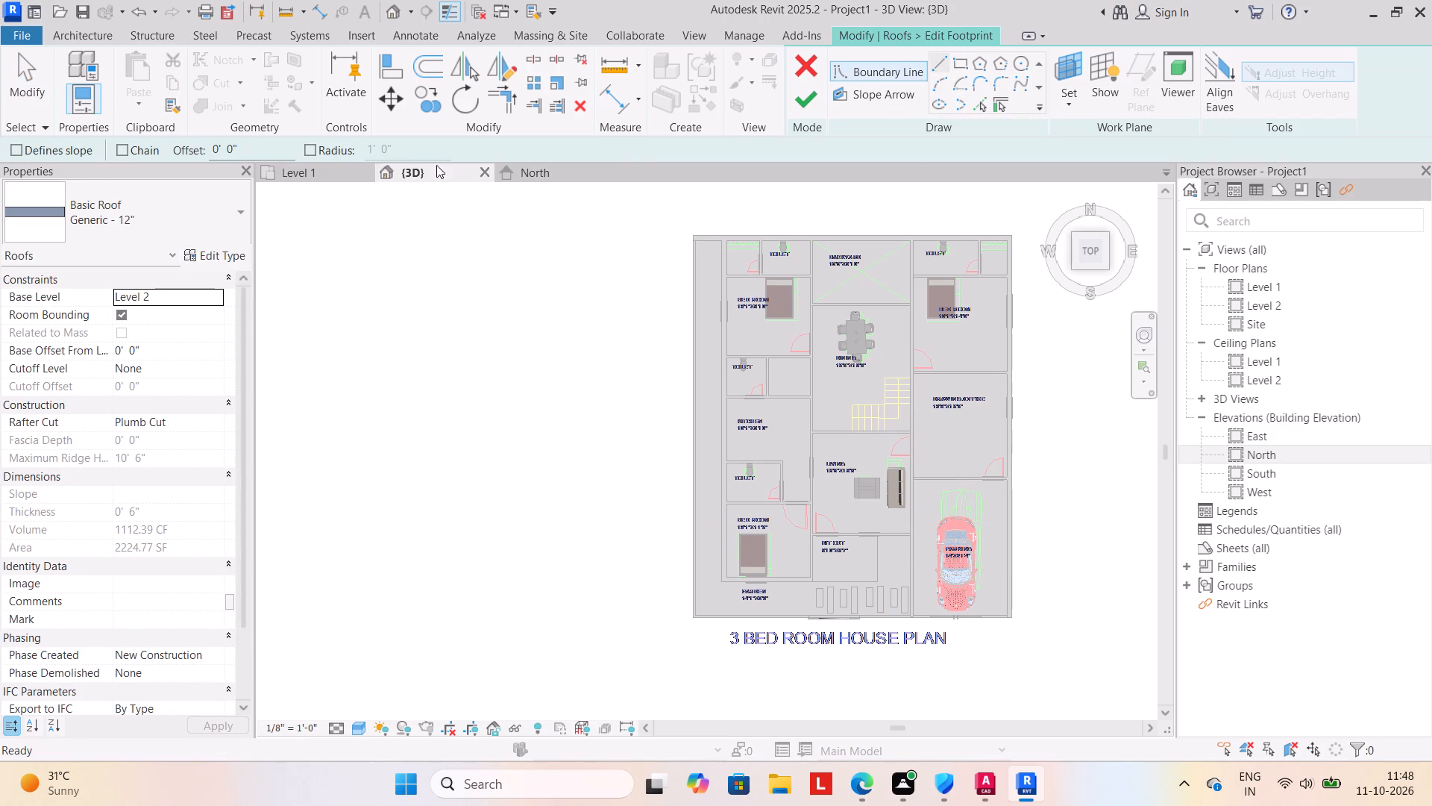
left_click(257, 152)
key("BackSpace")
key("BackSpace")
key("BackSpace")
key("BackSpace")
key("BackSpace")
key("BackSpace")
key("BackSpace")
key("BackSpace")
type("2'")
key("Return")
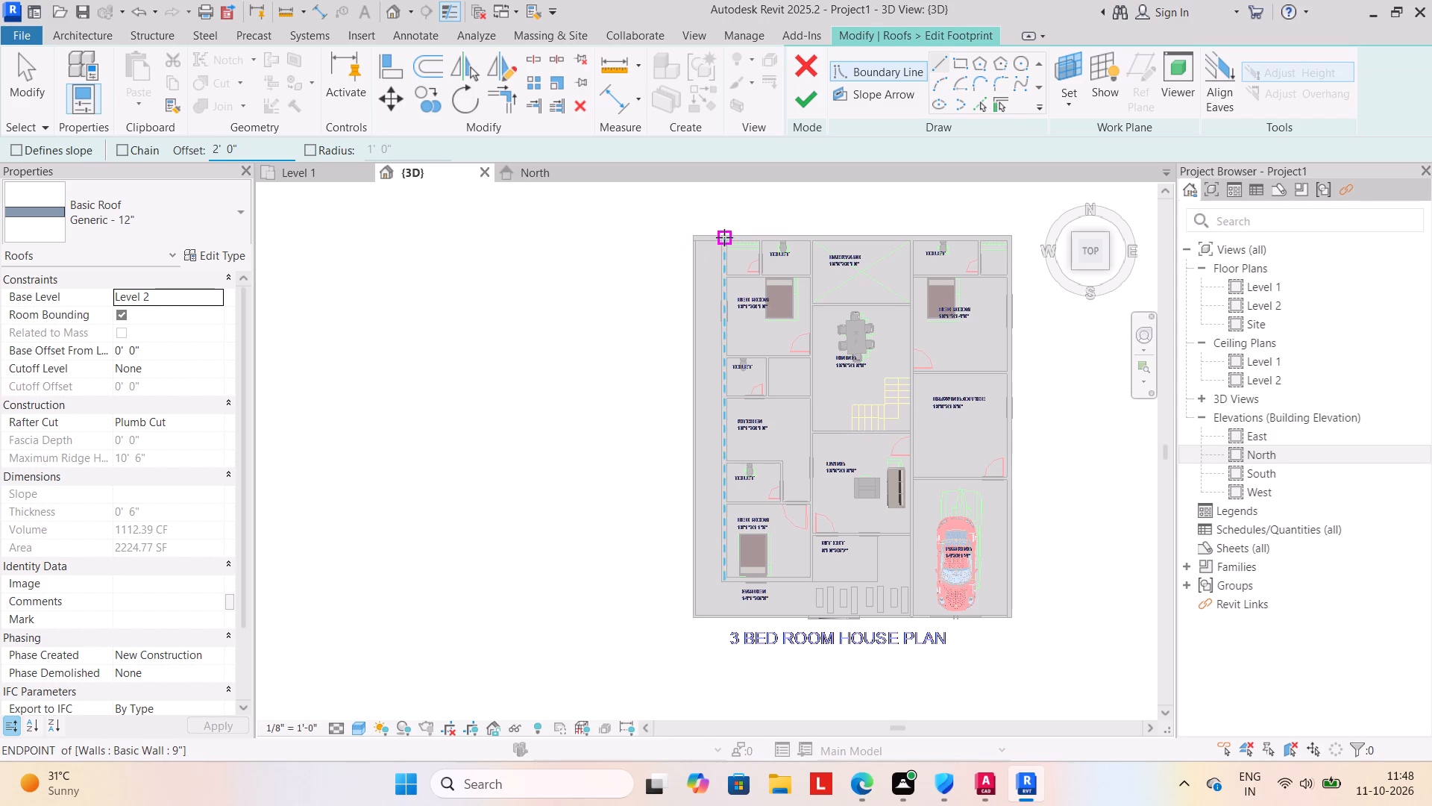
scroll(838, 270, "up", 2)
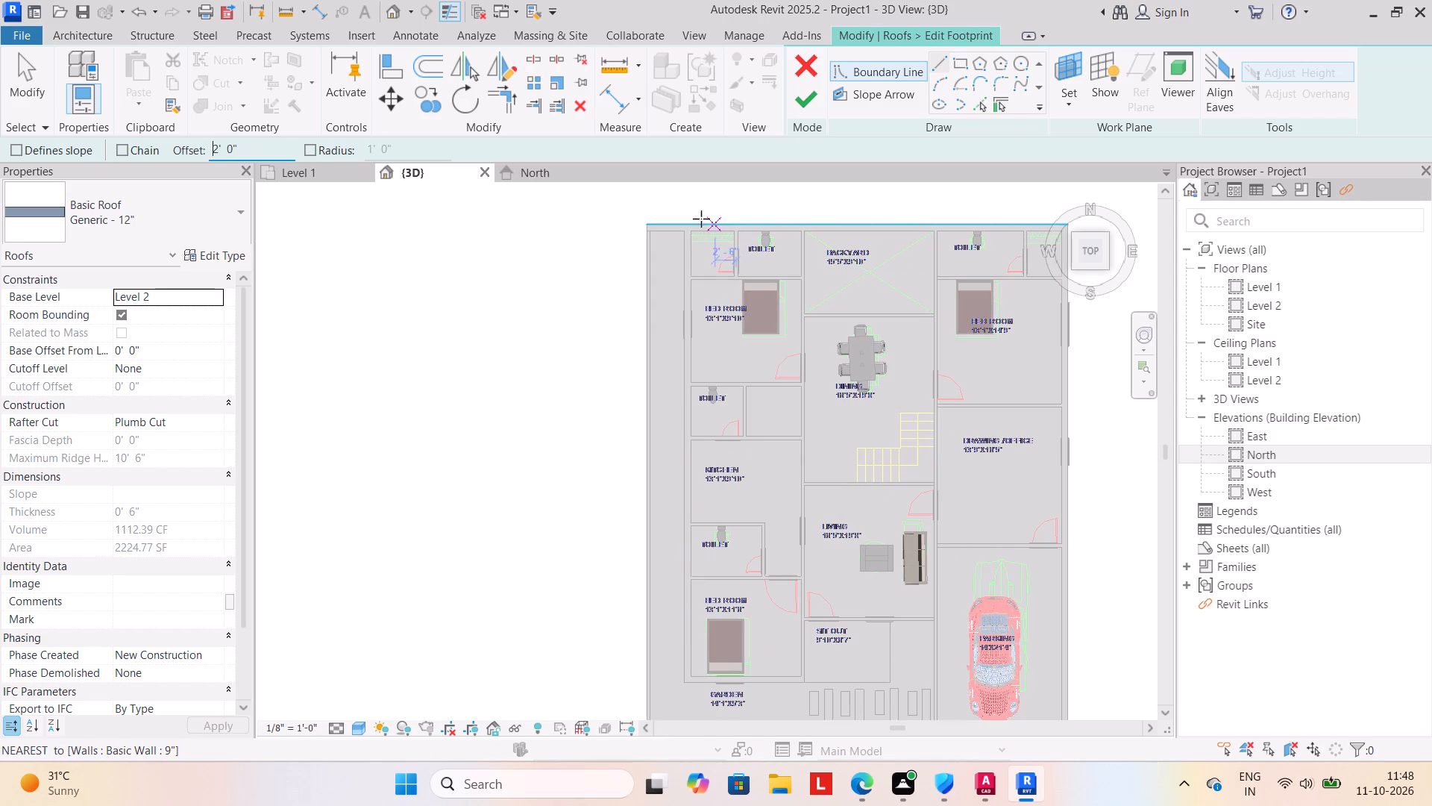
left_click_drag(682, 222, 691, 222)
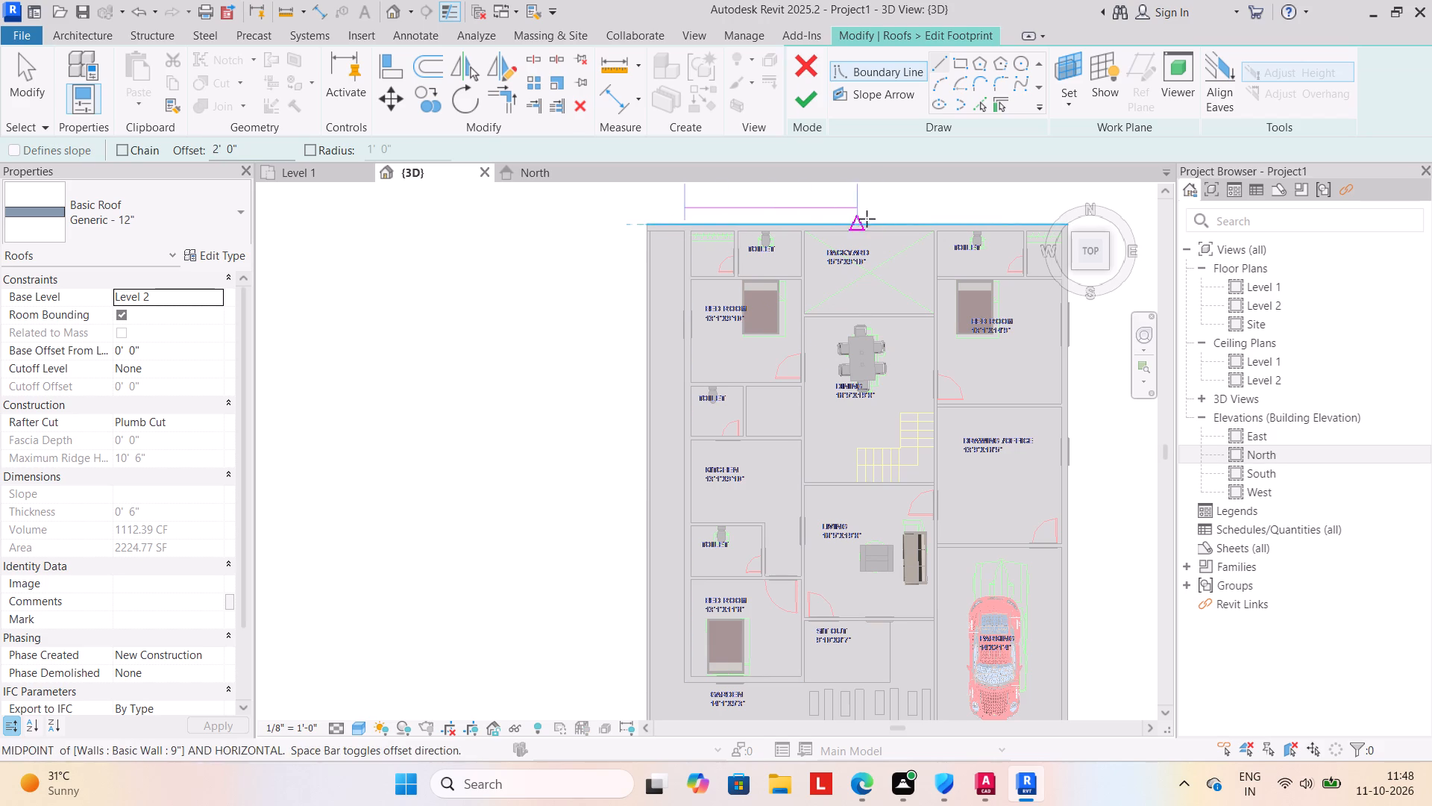
scroll(932, 223, "down", 1)
middle_click_drag(932, 223, 768, 228)
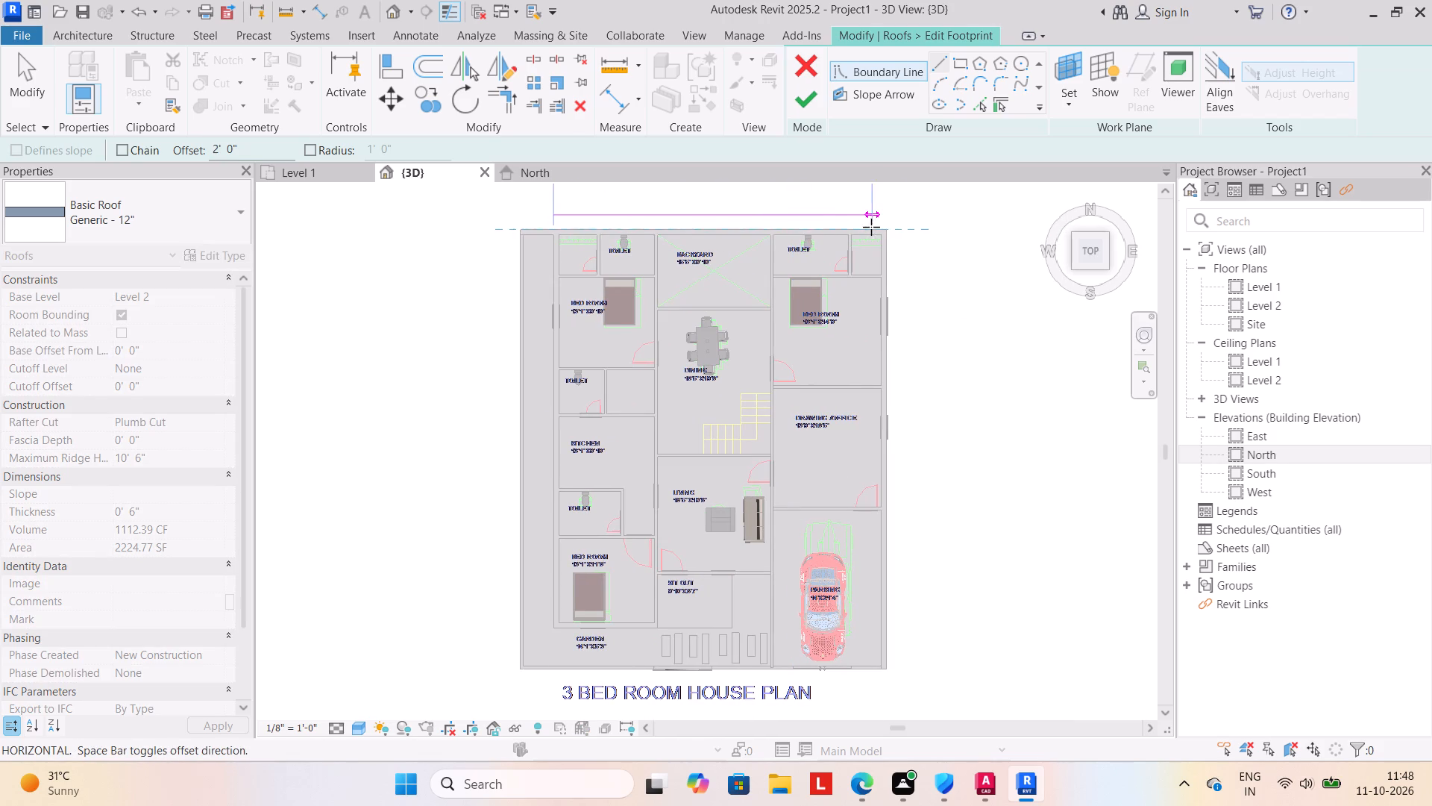
left_click(885, 227)
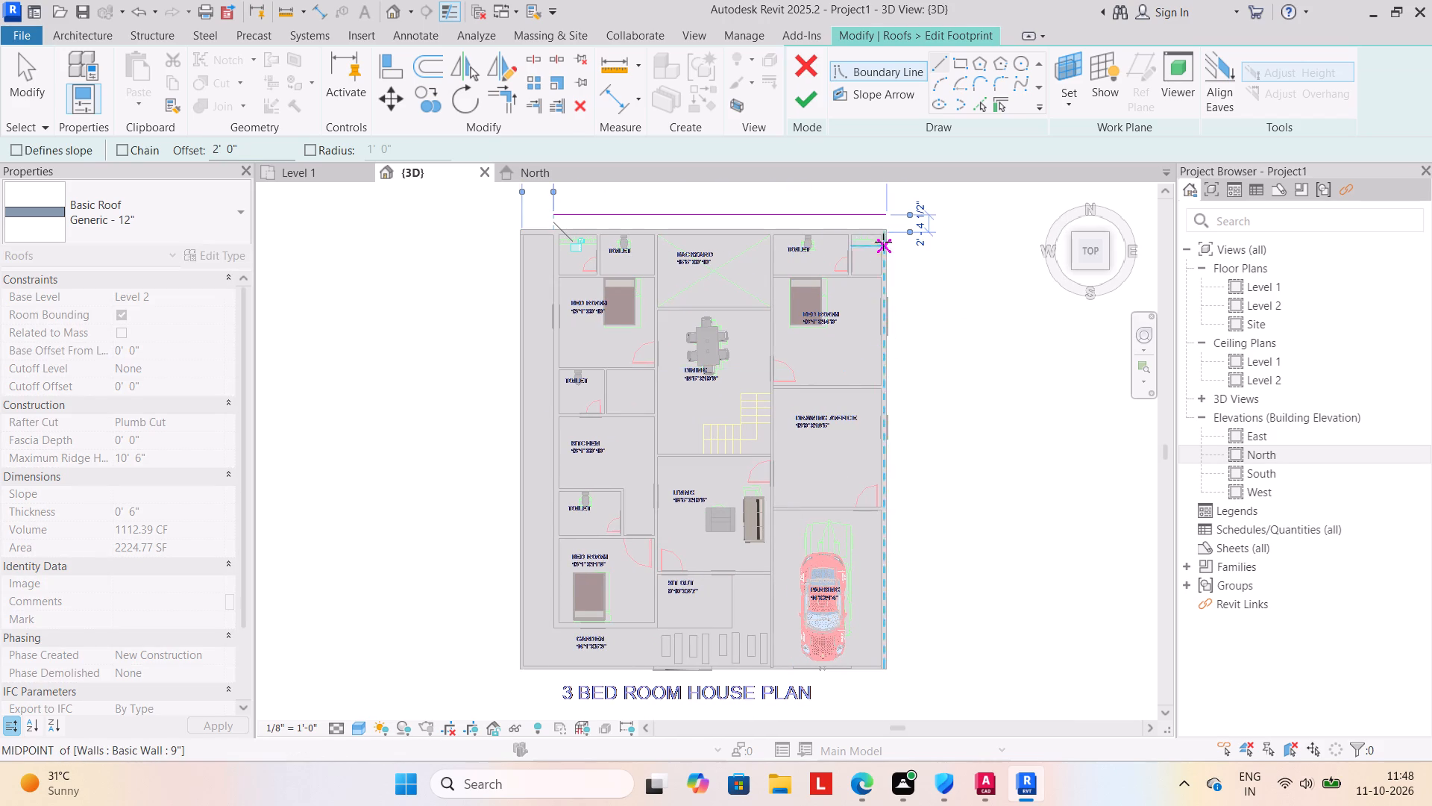
Draw 2'-offset boundary lines 38'-3 1/2" along the east outer wall and 15'-6" along the drawing/office wall facing the parking.
left_click_drag(887, 228, 887, 235)
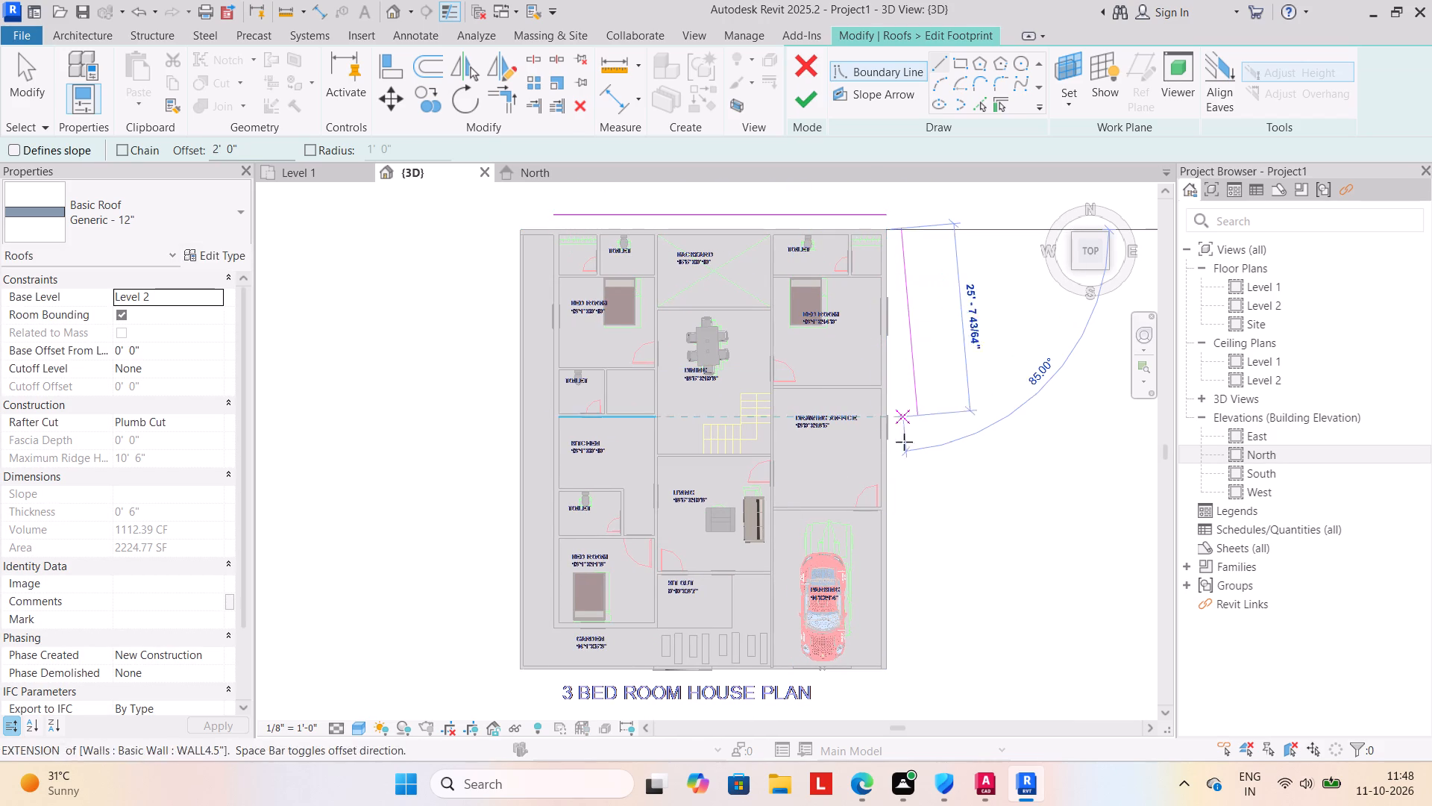
left_click(890, 511)
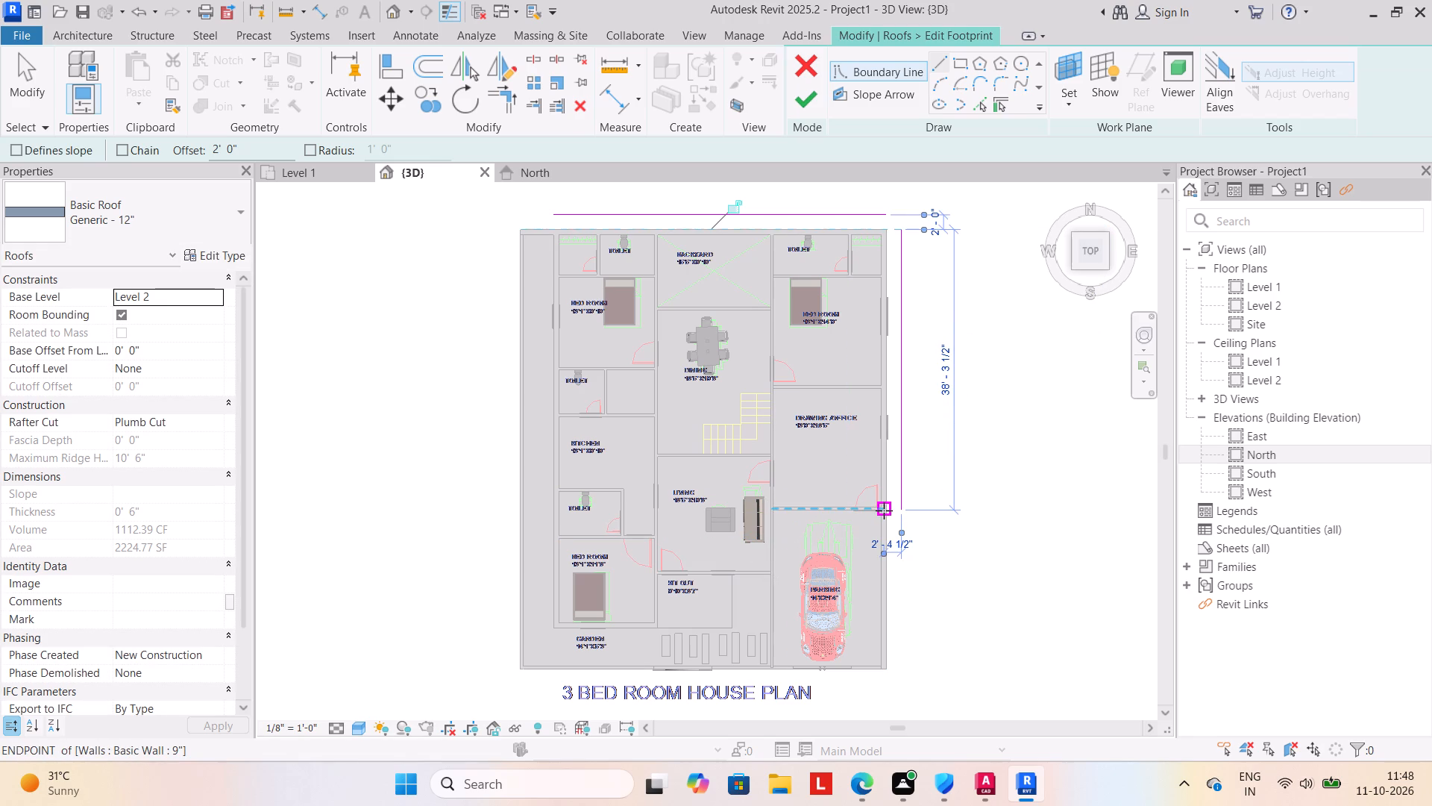
scroll(881, 521, "up", 3)
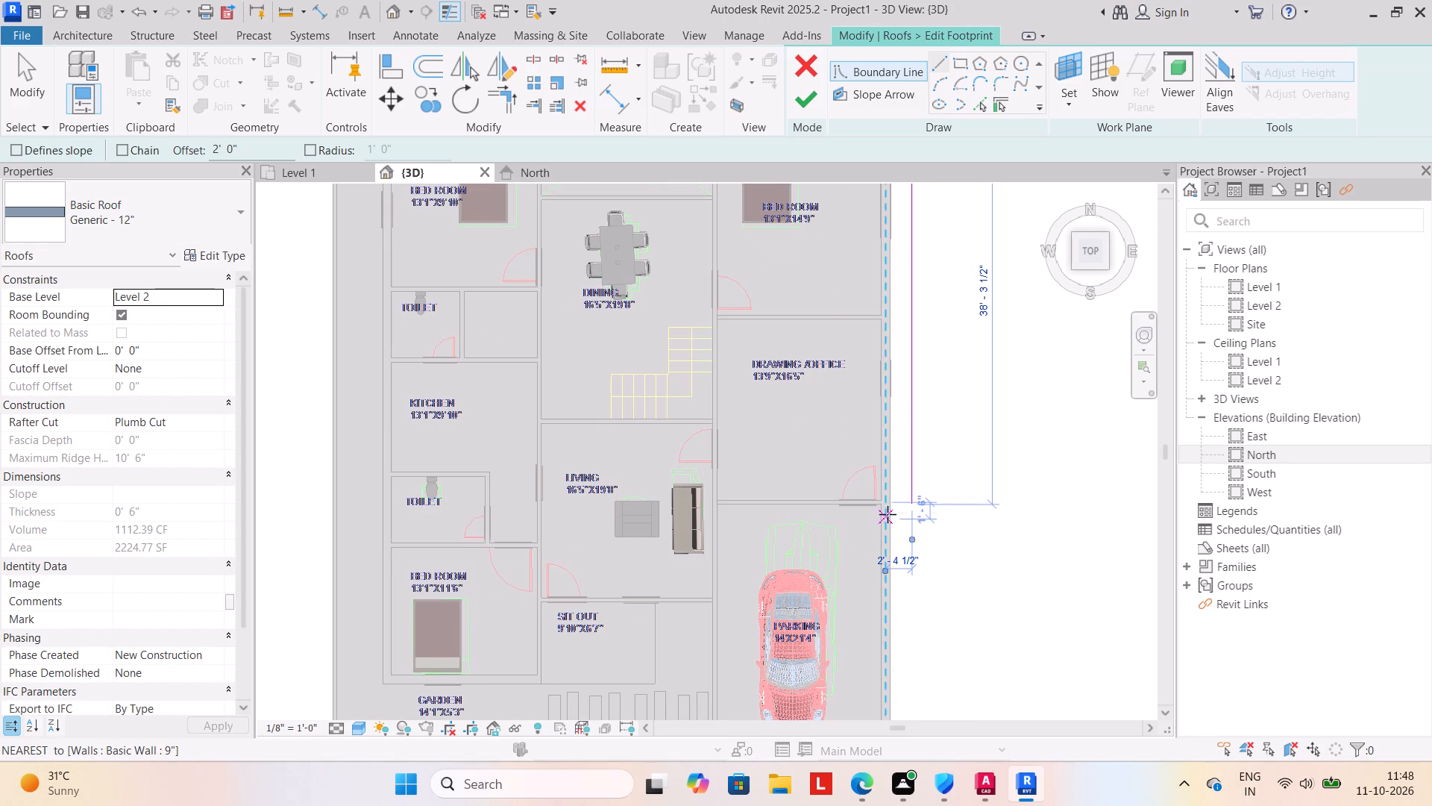
left_click(889, 508)
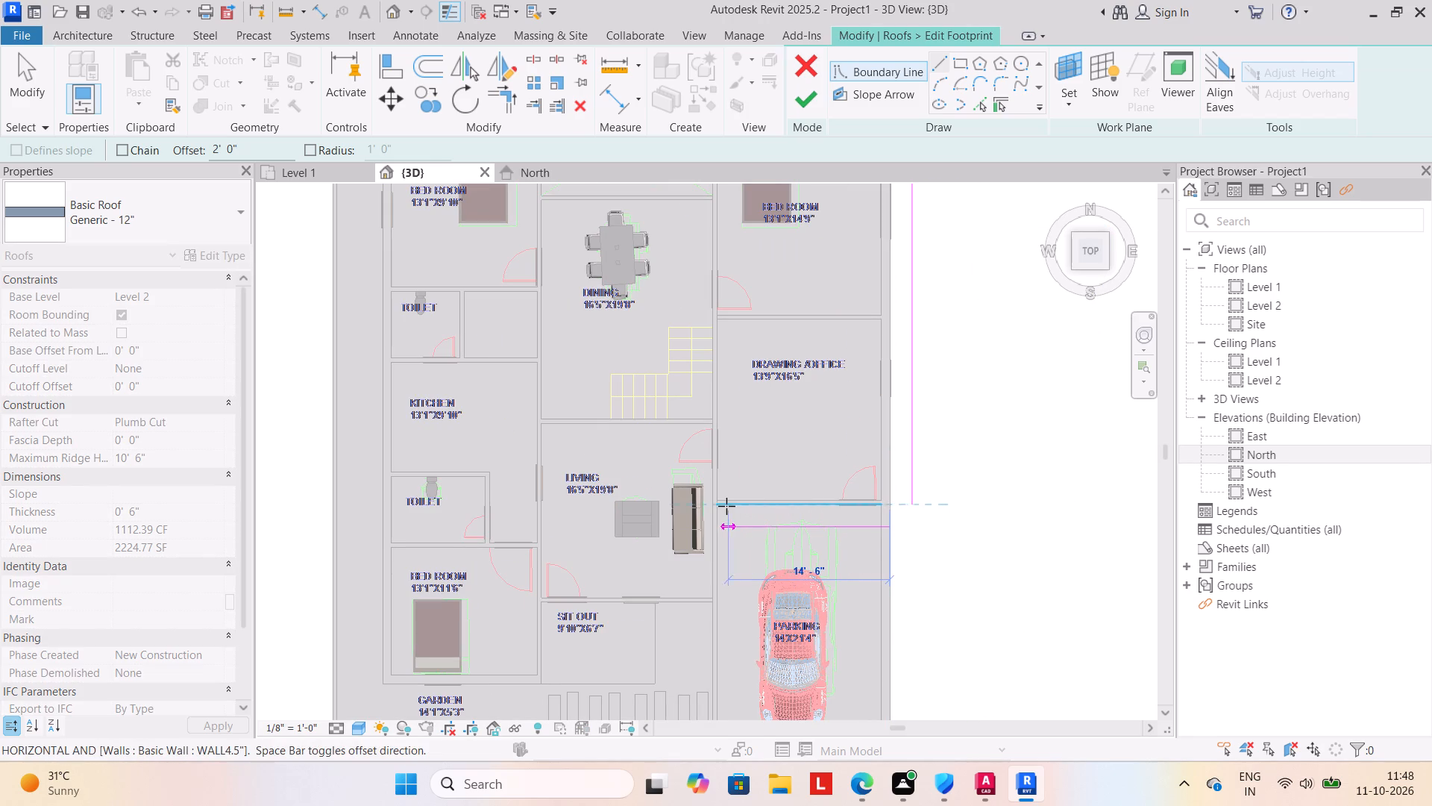
left_click(721, 504)
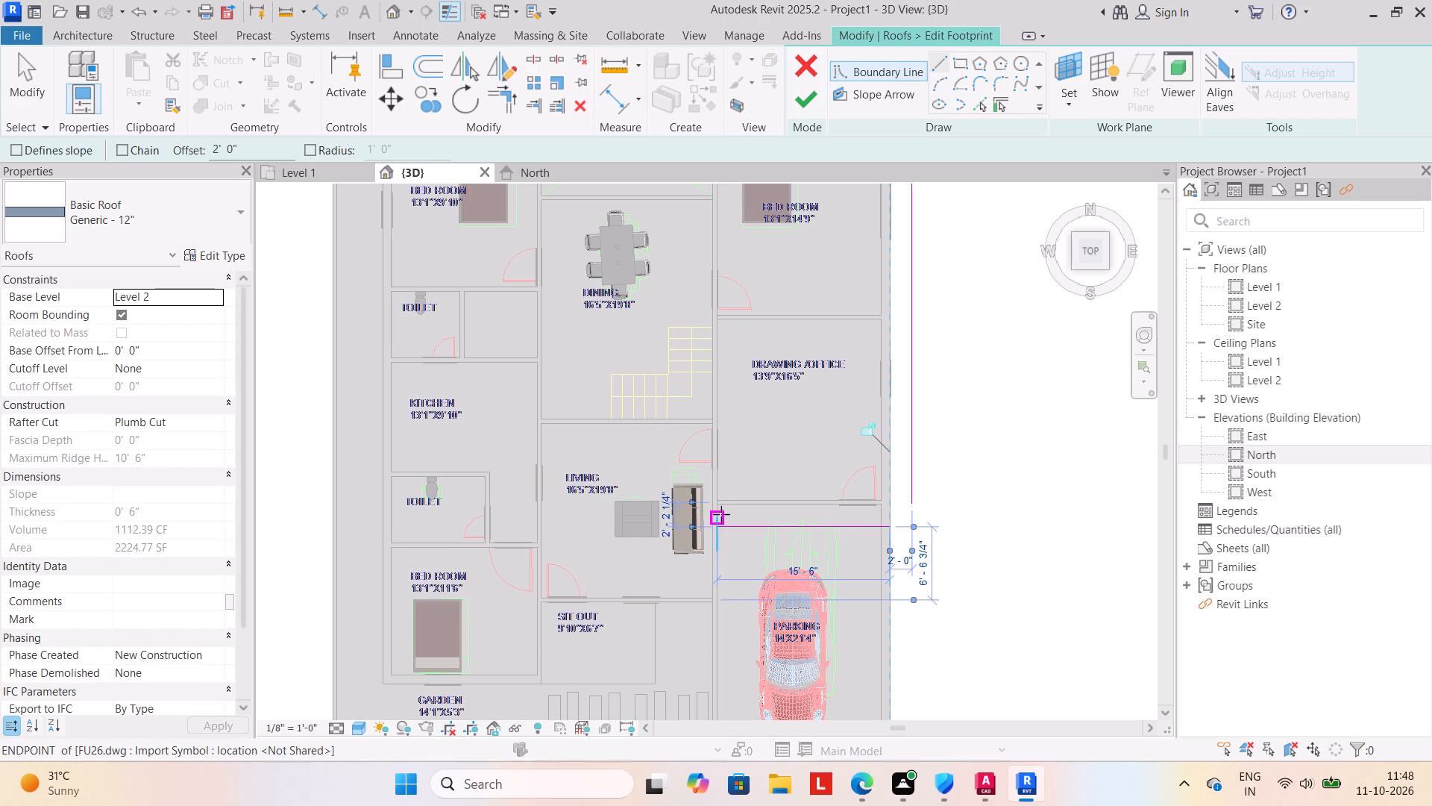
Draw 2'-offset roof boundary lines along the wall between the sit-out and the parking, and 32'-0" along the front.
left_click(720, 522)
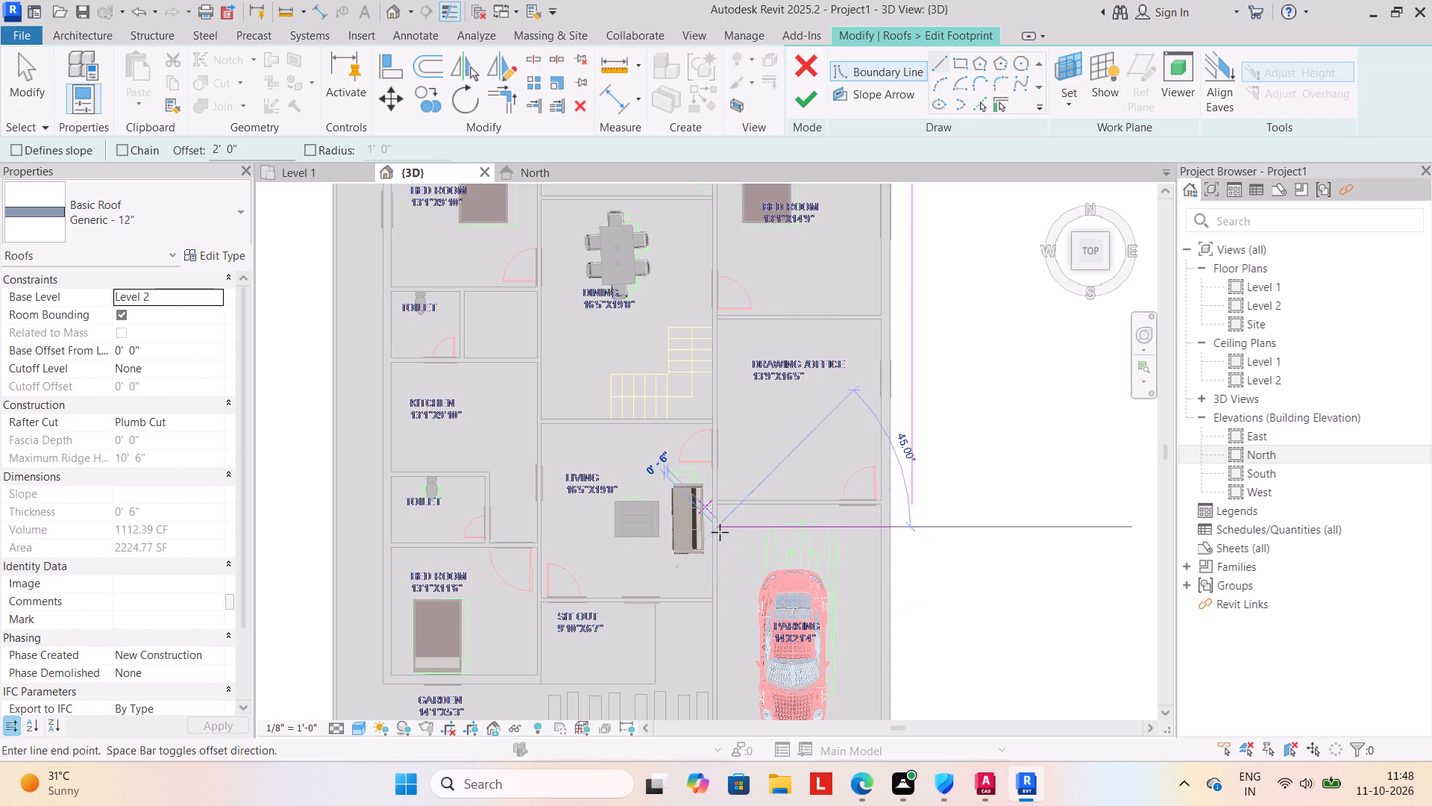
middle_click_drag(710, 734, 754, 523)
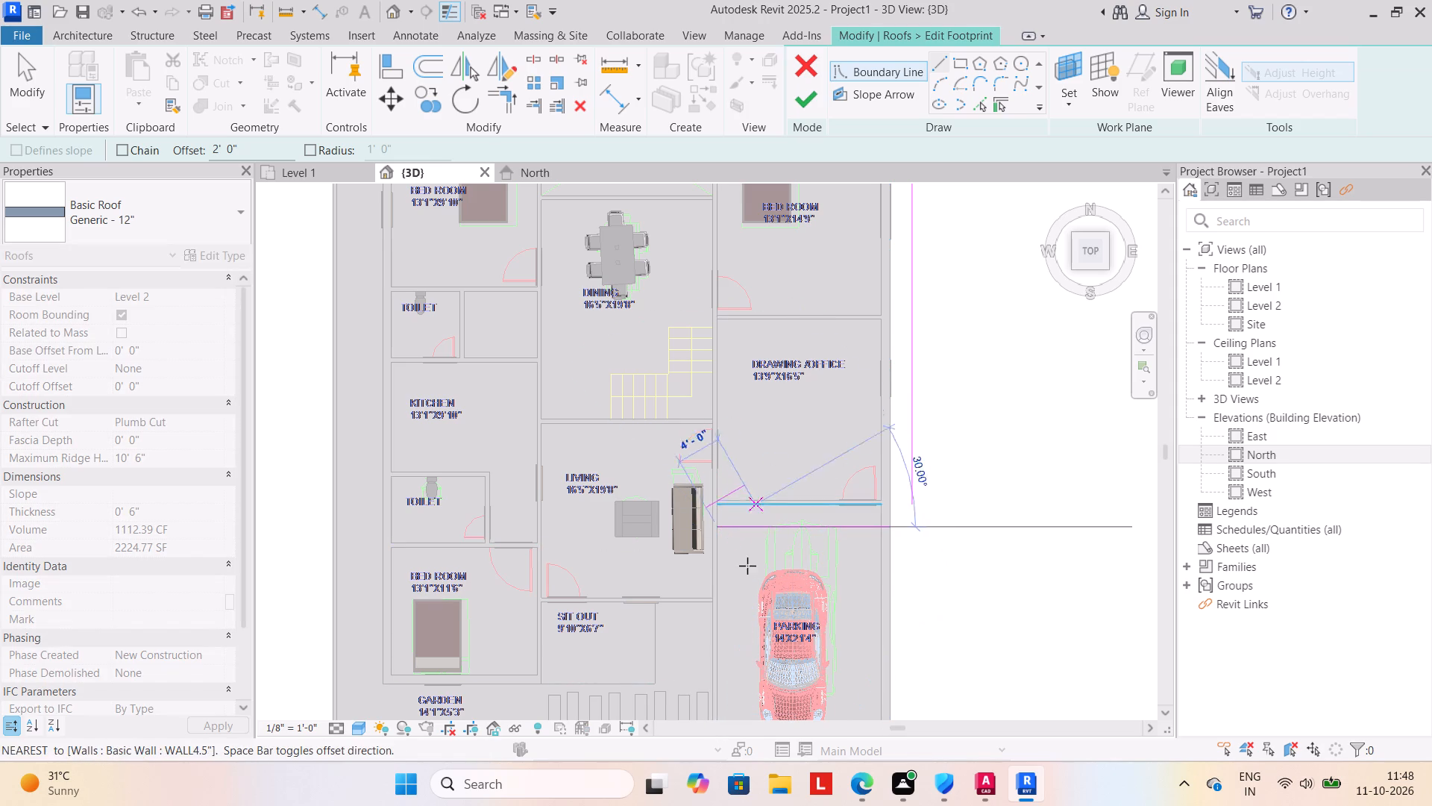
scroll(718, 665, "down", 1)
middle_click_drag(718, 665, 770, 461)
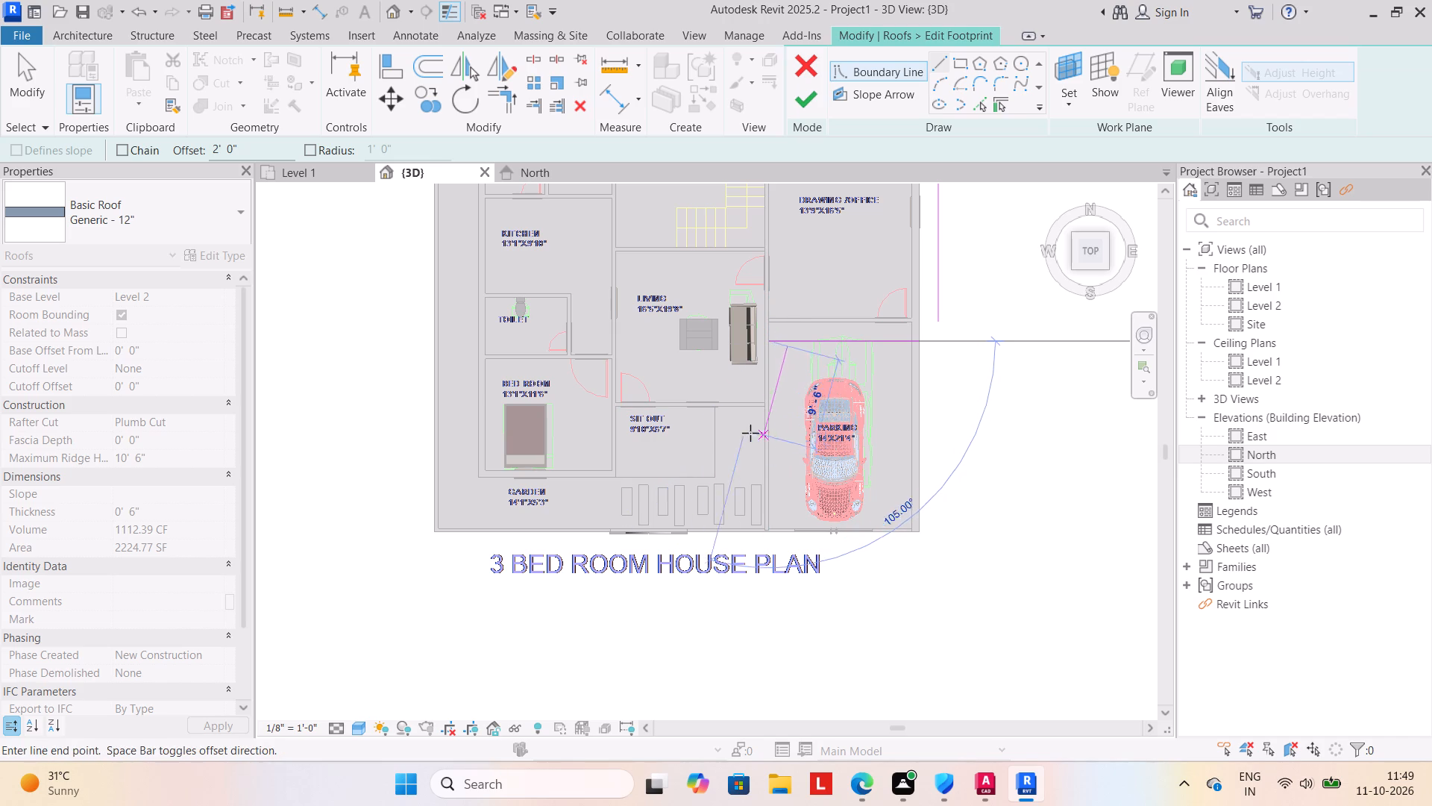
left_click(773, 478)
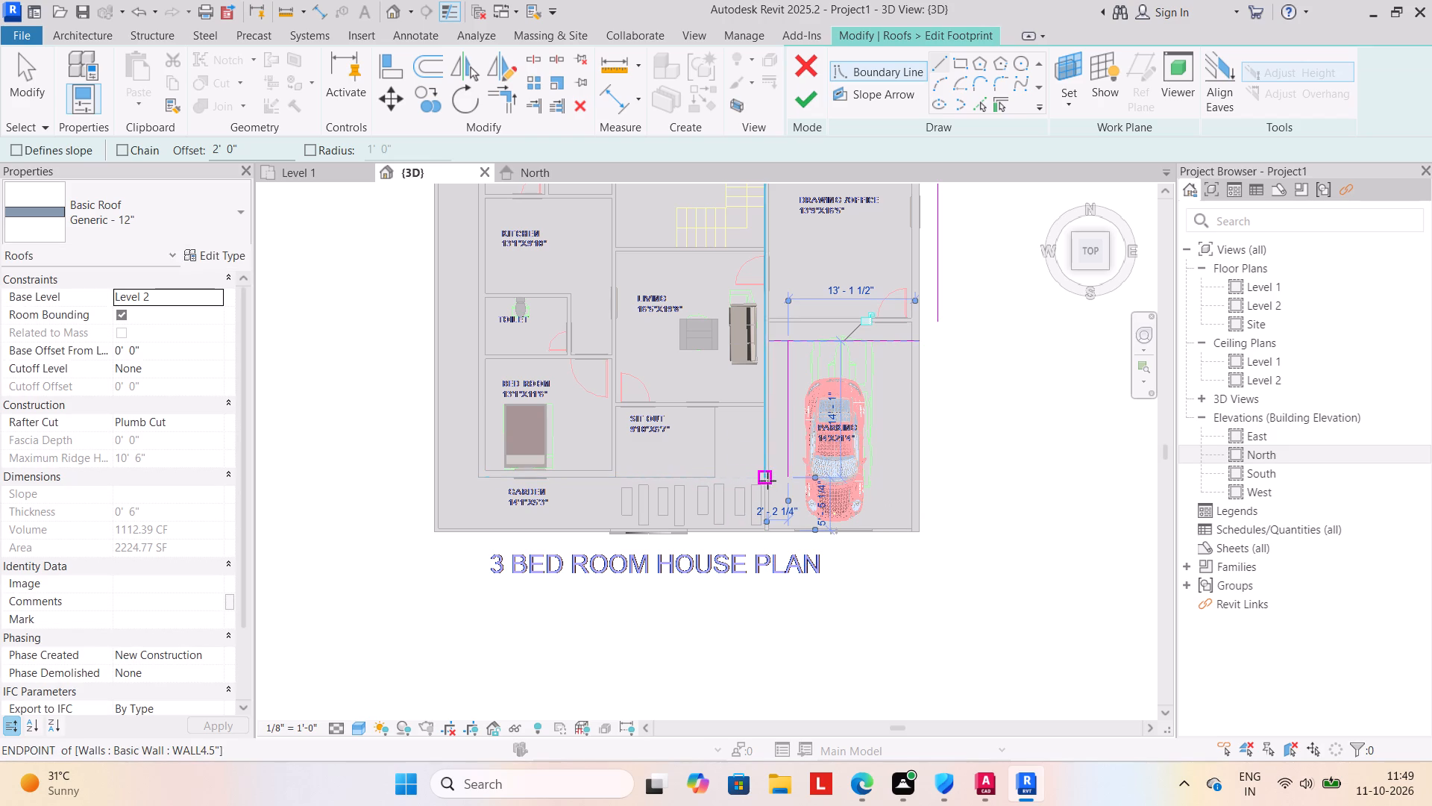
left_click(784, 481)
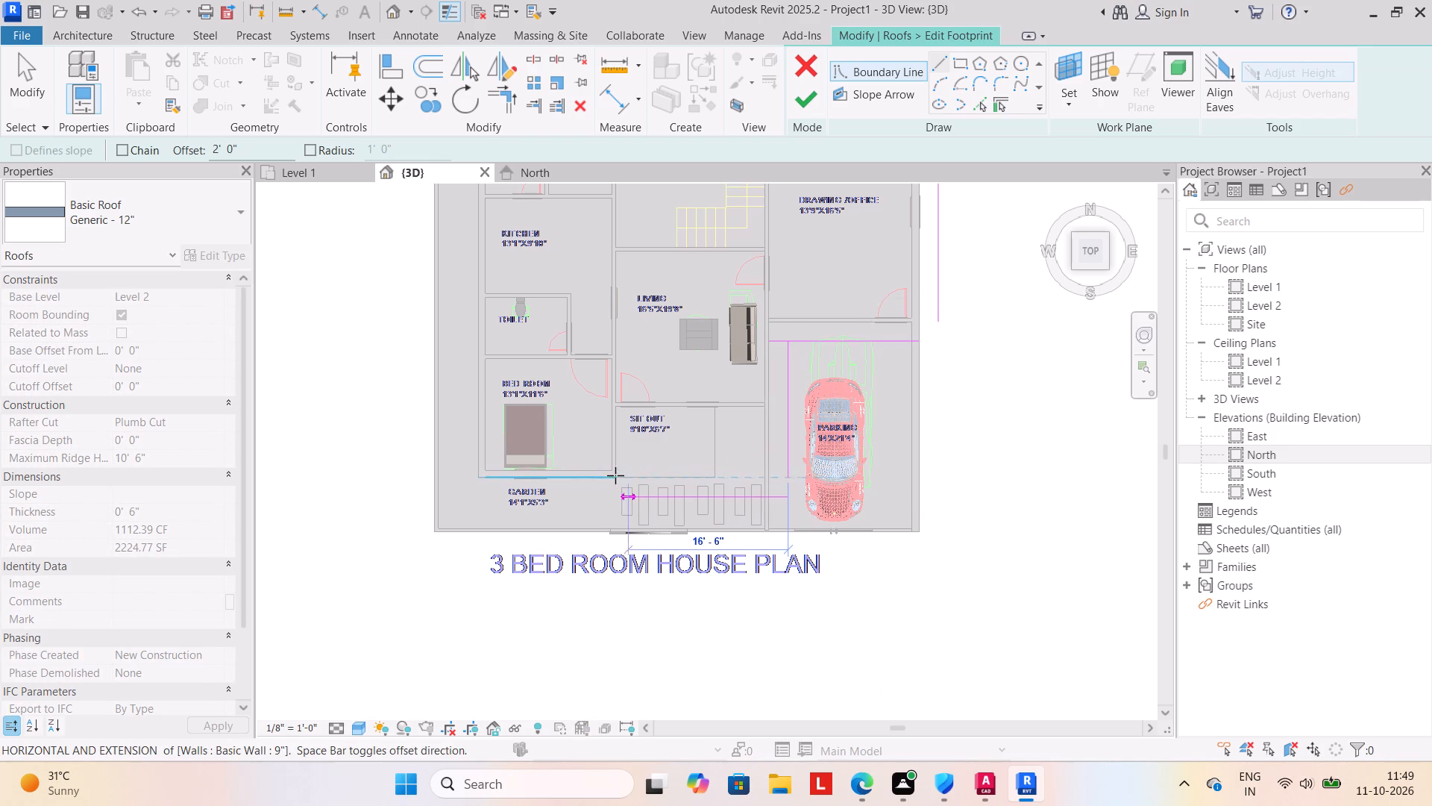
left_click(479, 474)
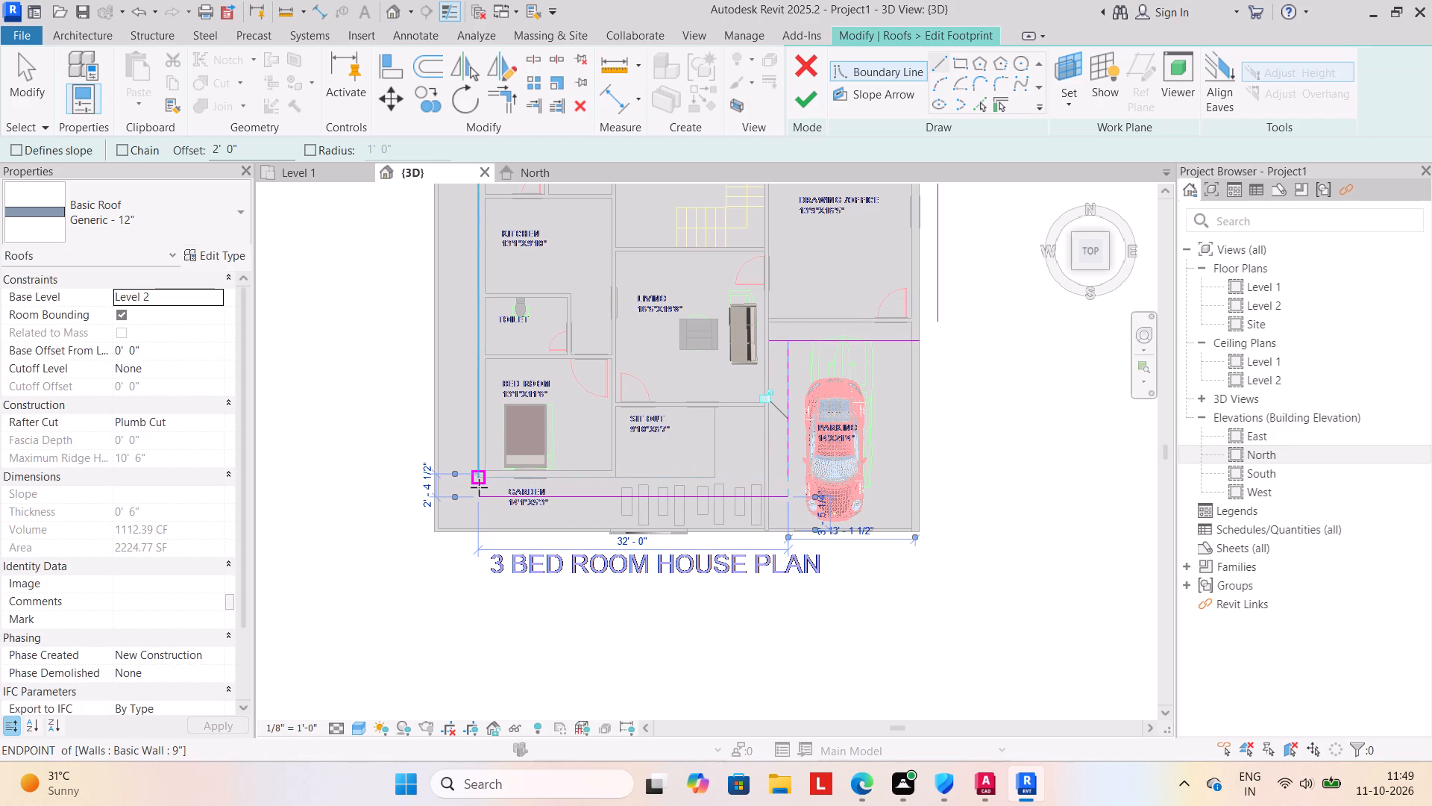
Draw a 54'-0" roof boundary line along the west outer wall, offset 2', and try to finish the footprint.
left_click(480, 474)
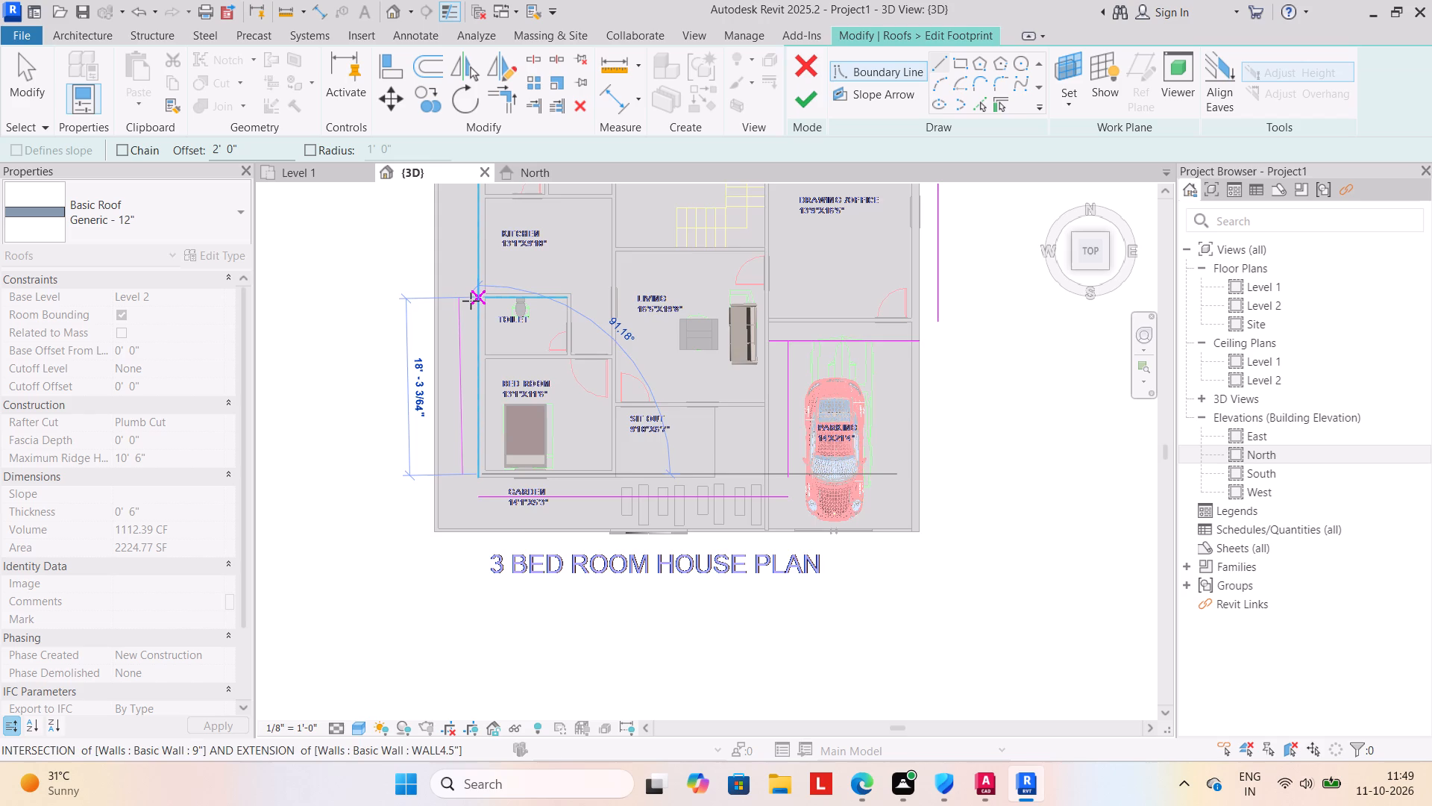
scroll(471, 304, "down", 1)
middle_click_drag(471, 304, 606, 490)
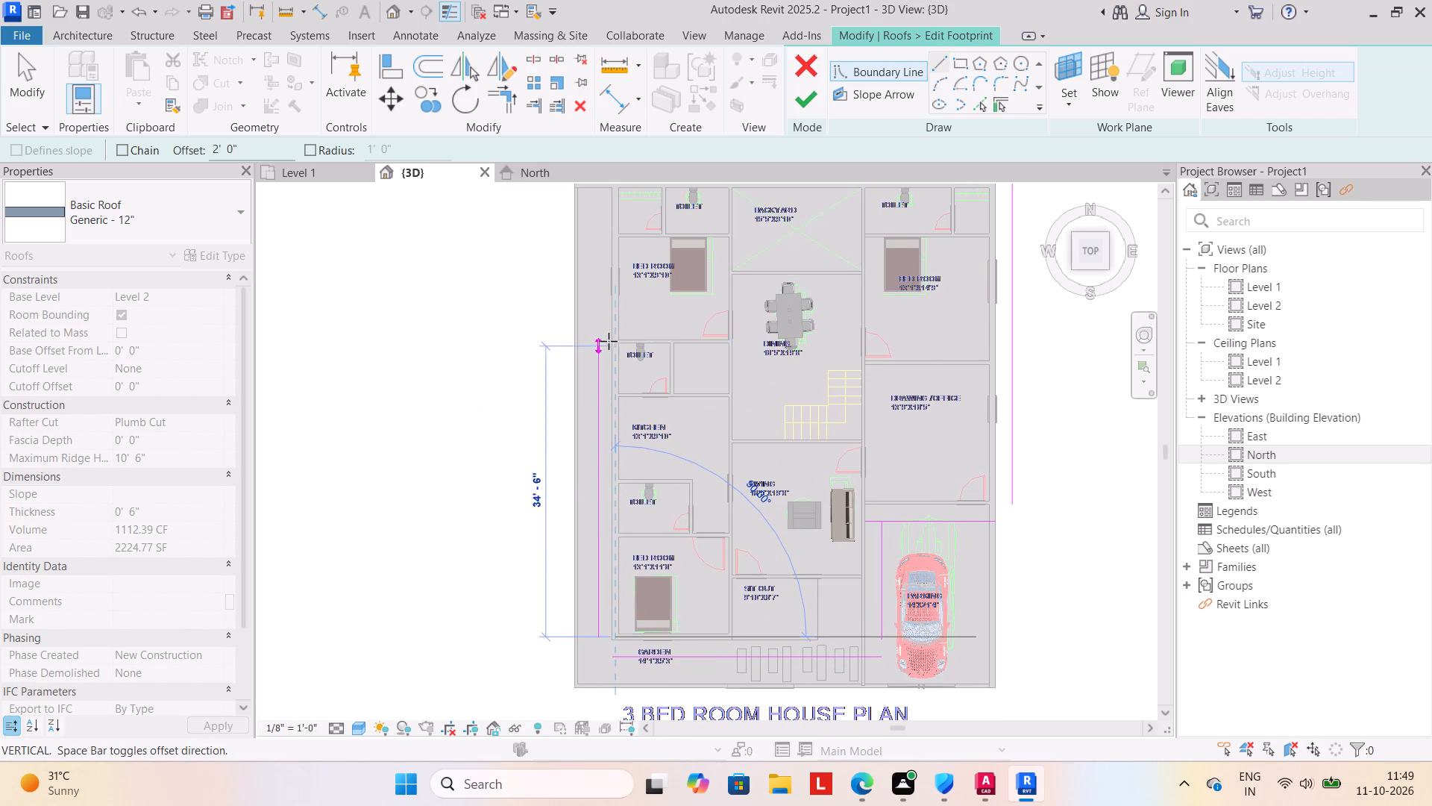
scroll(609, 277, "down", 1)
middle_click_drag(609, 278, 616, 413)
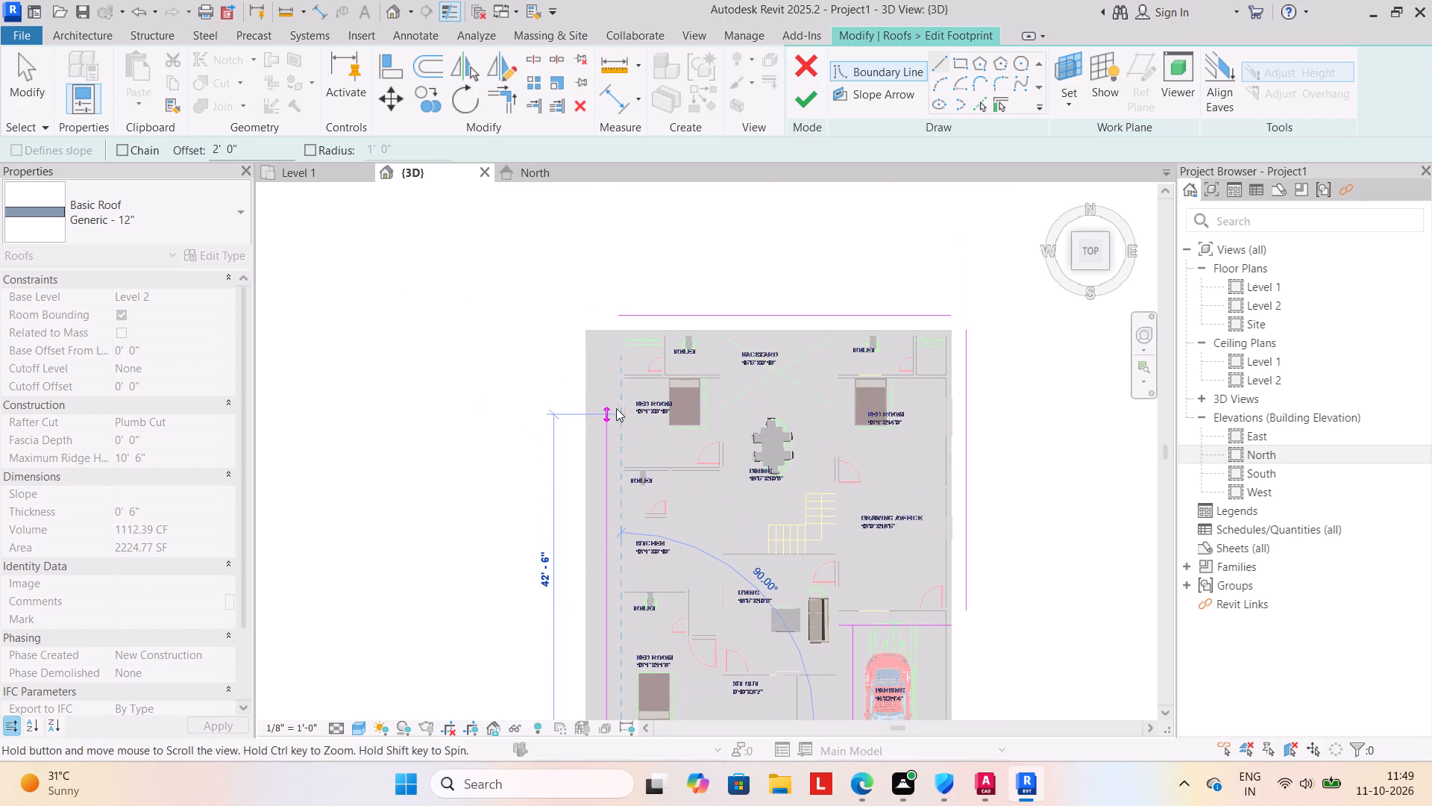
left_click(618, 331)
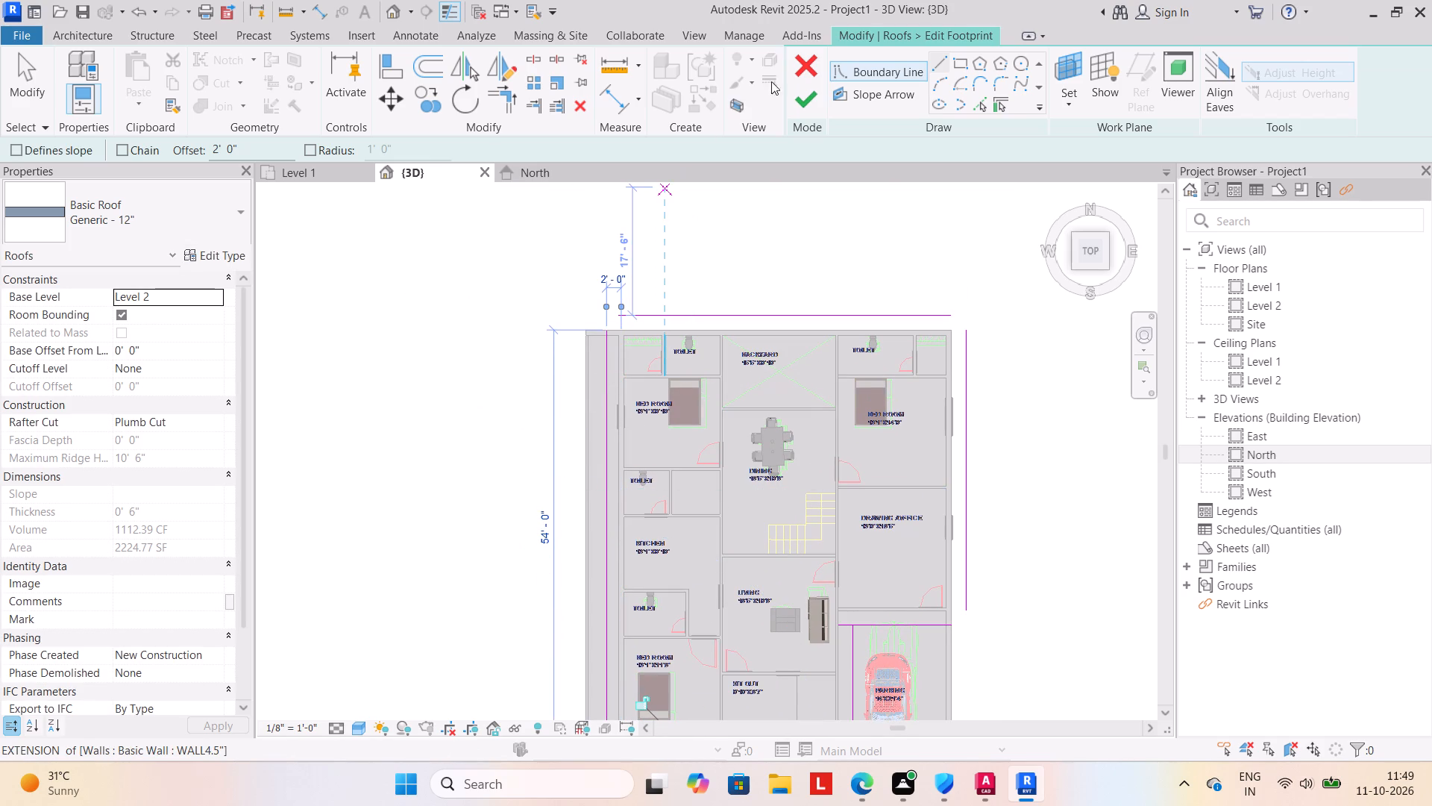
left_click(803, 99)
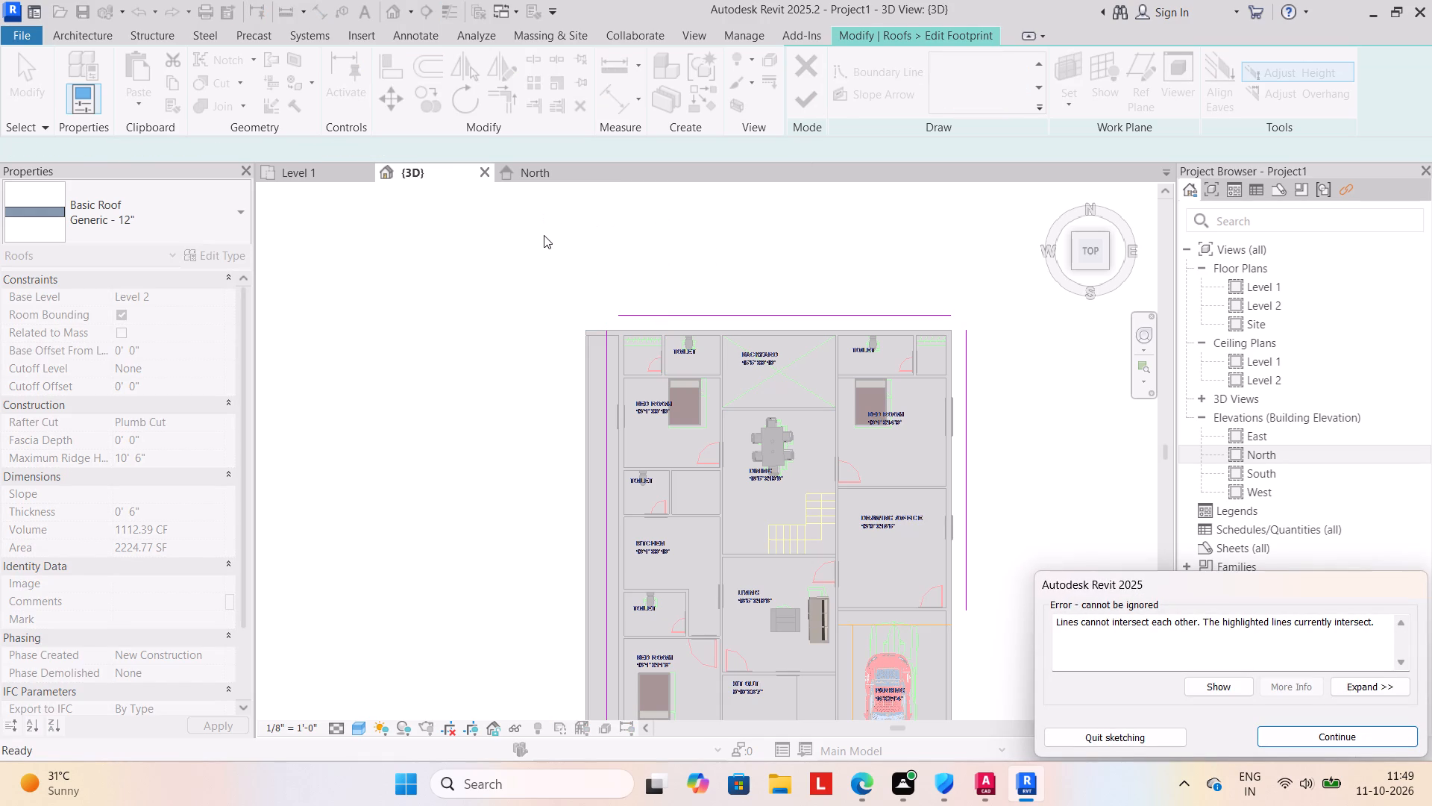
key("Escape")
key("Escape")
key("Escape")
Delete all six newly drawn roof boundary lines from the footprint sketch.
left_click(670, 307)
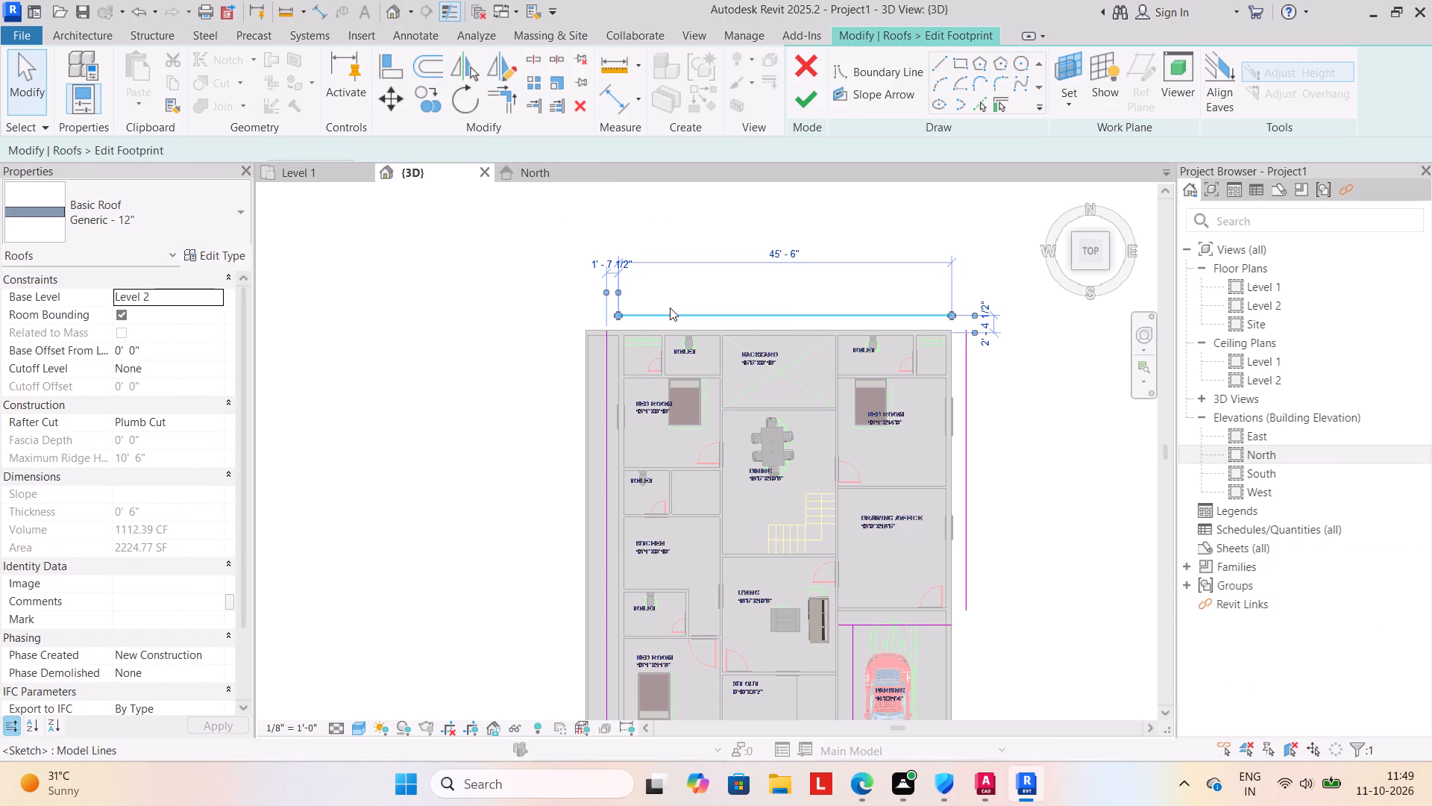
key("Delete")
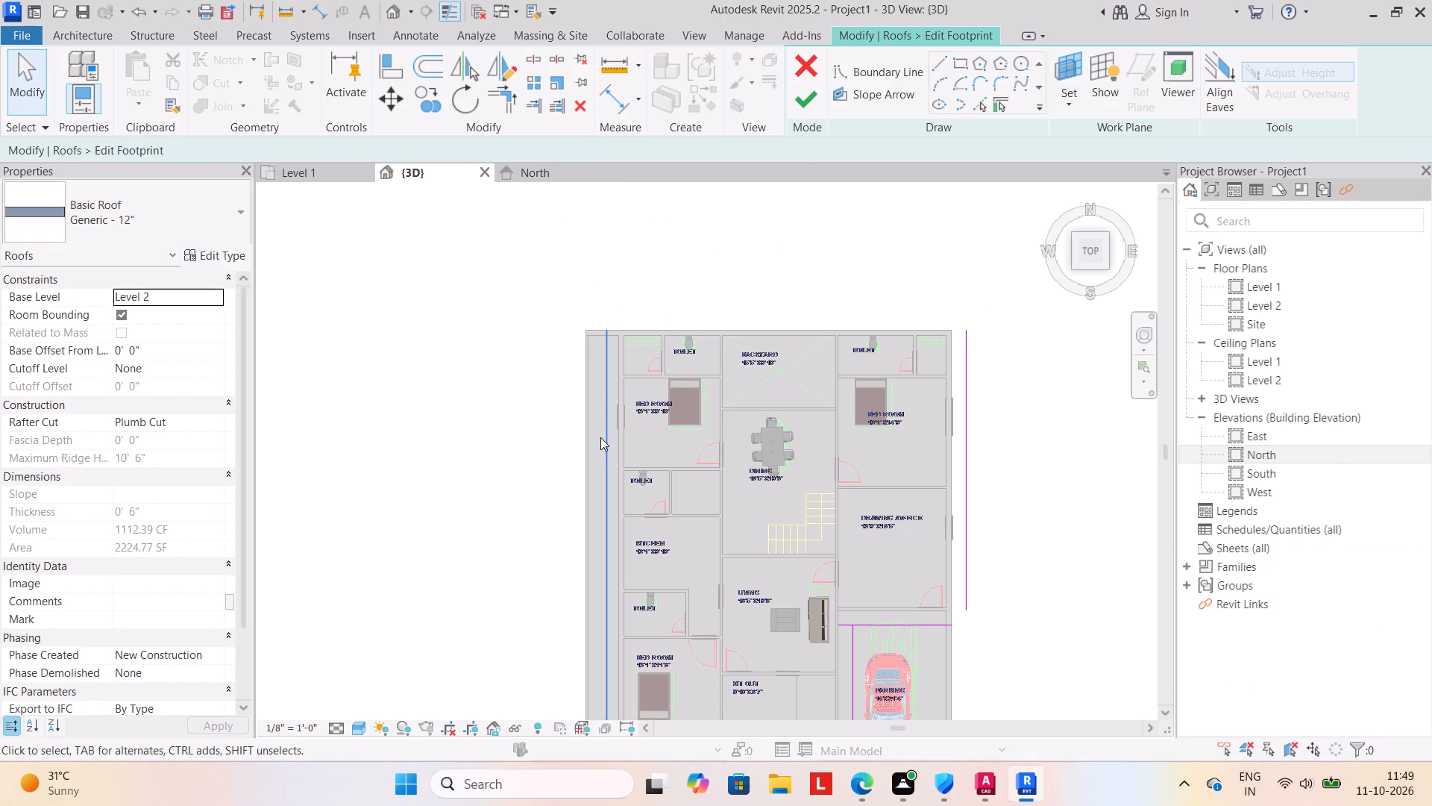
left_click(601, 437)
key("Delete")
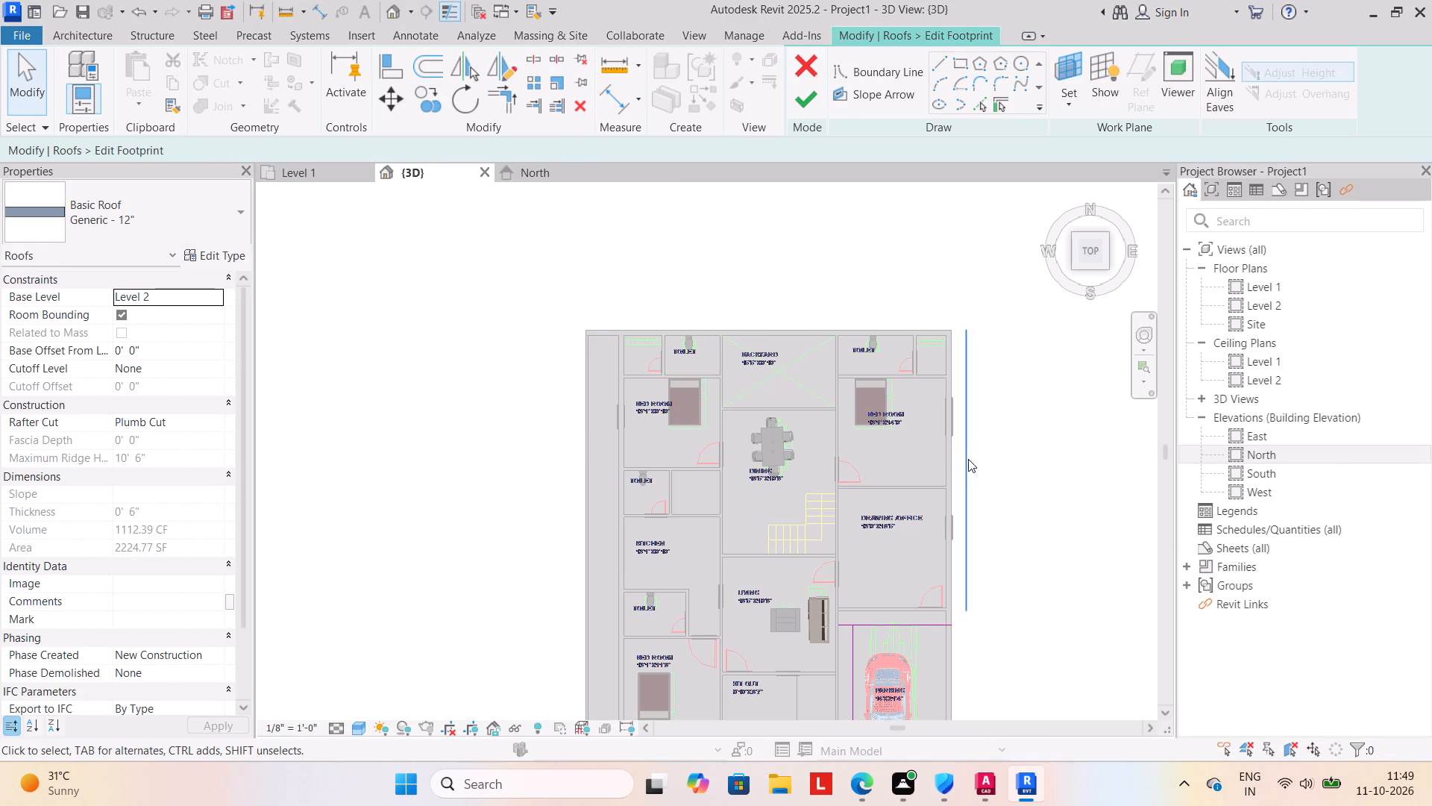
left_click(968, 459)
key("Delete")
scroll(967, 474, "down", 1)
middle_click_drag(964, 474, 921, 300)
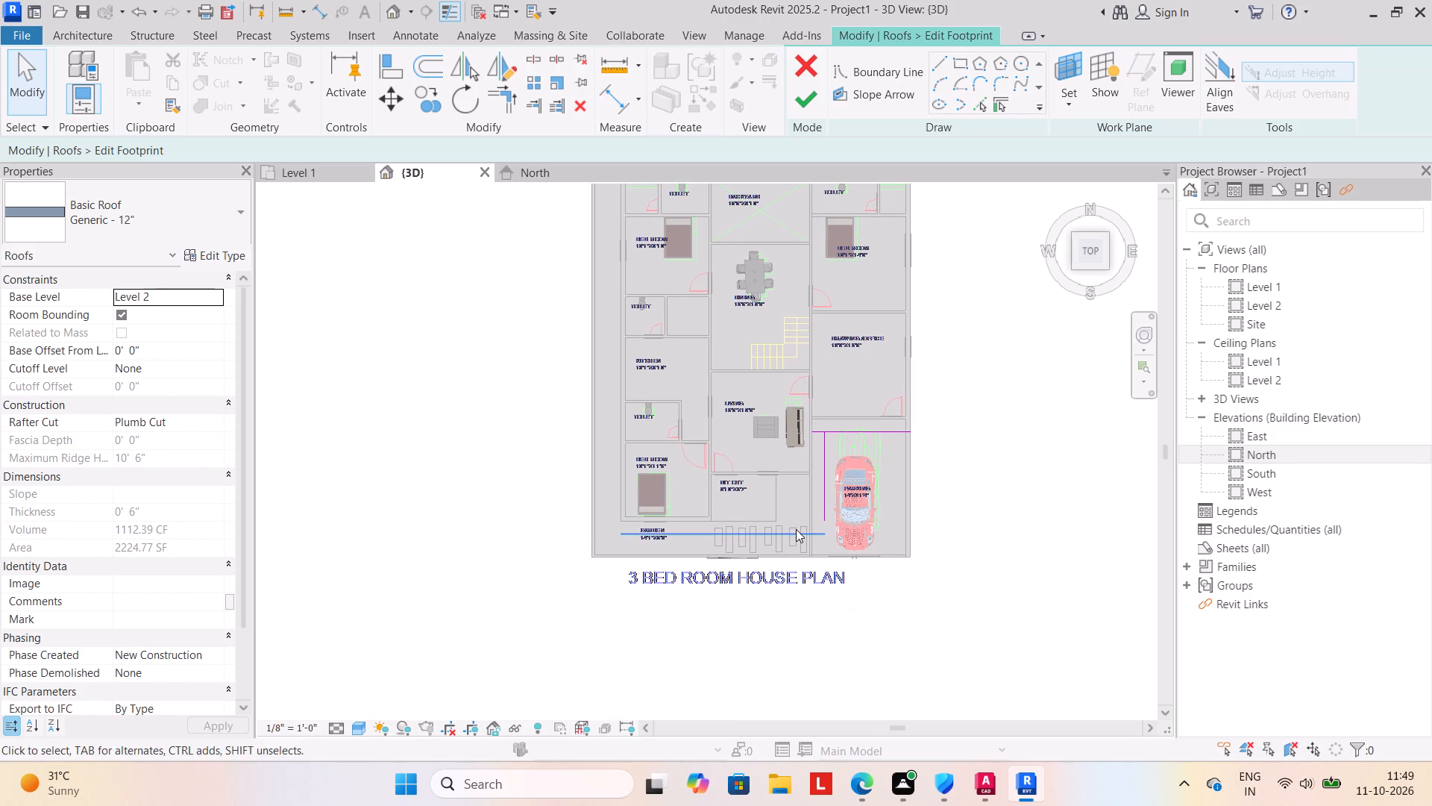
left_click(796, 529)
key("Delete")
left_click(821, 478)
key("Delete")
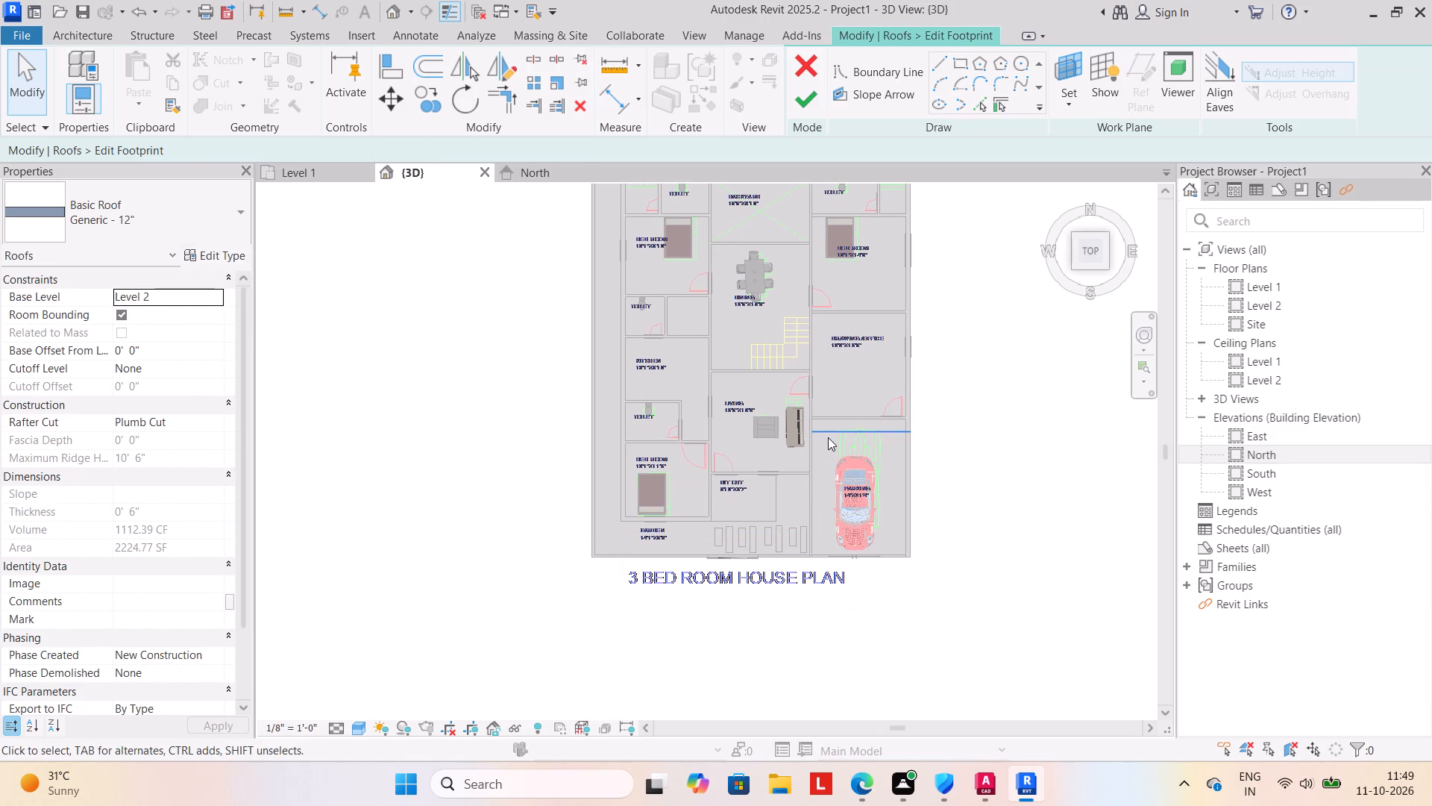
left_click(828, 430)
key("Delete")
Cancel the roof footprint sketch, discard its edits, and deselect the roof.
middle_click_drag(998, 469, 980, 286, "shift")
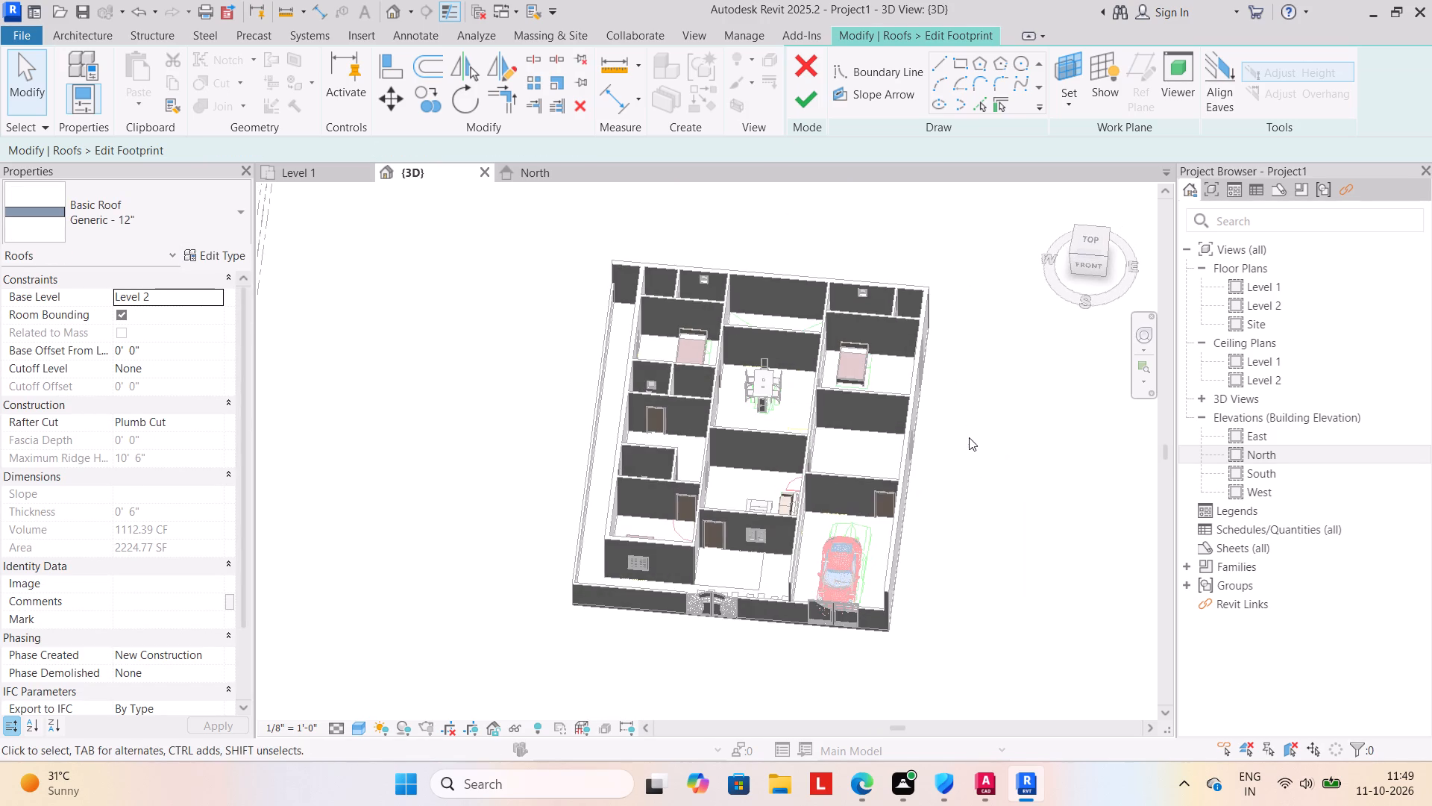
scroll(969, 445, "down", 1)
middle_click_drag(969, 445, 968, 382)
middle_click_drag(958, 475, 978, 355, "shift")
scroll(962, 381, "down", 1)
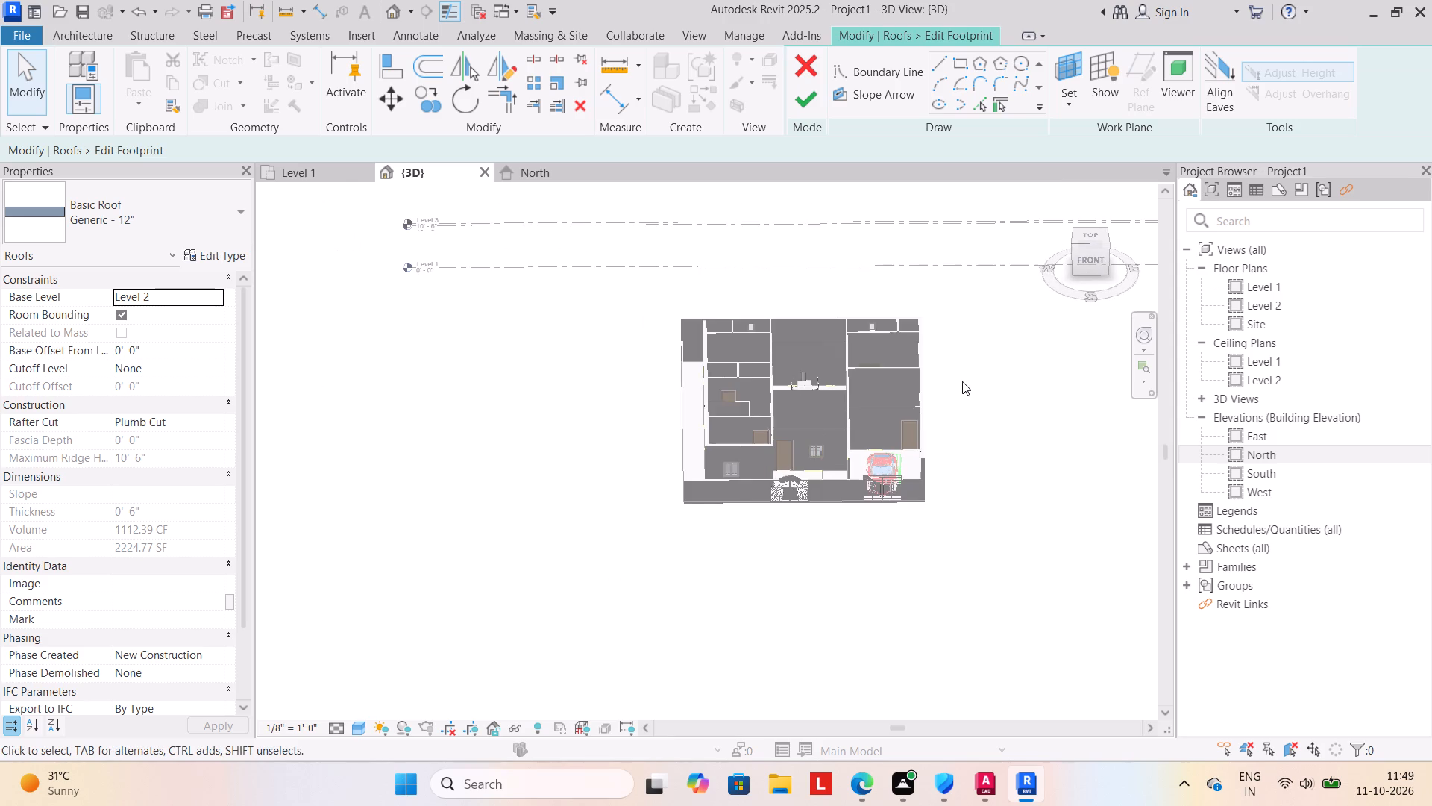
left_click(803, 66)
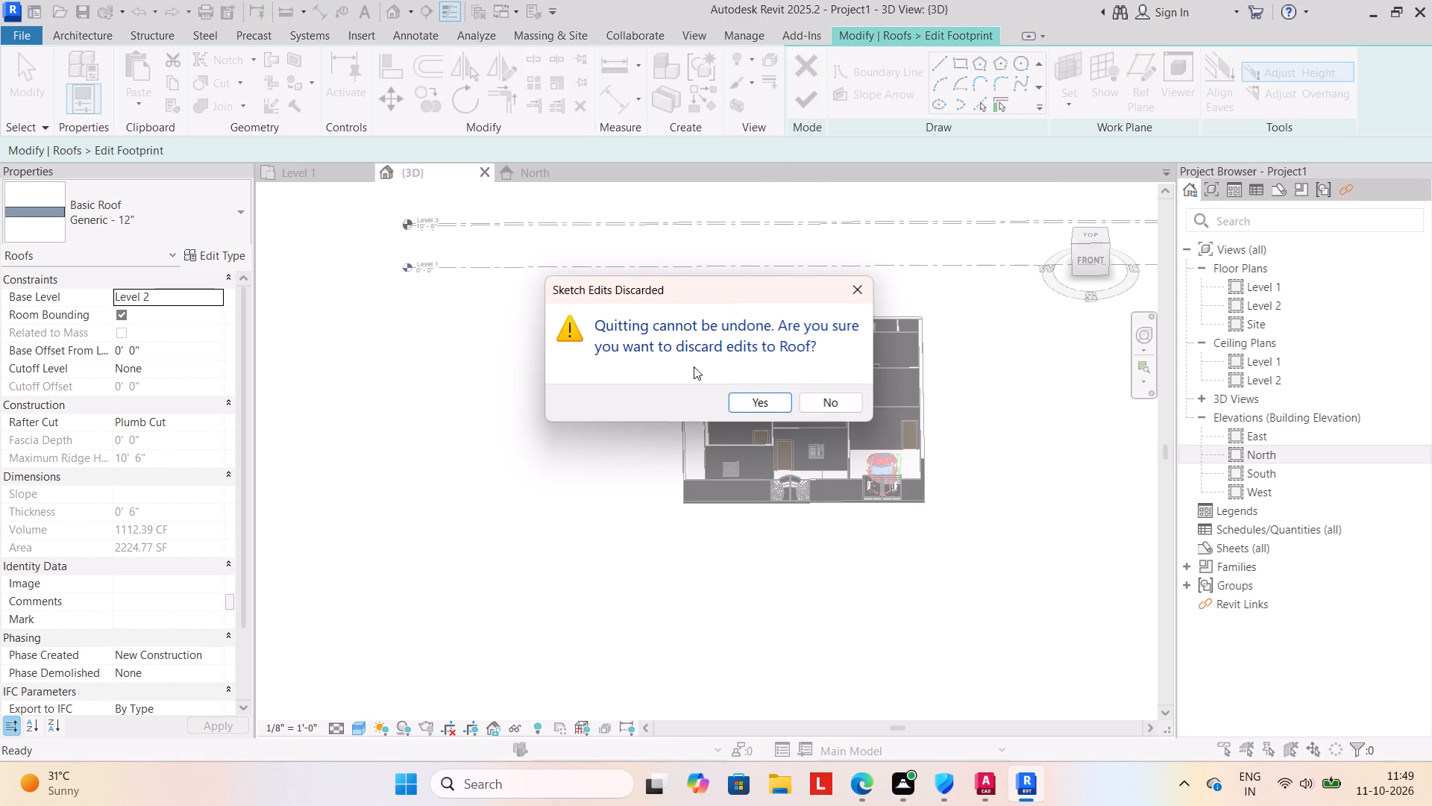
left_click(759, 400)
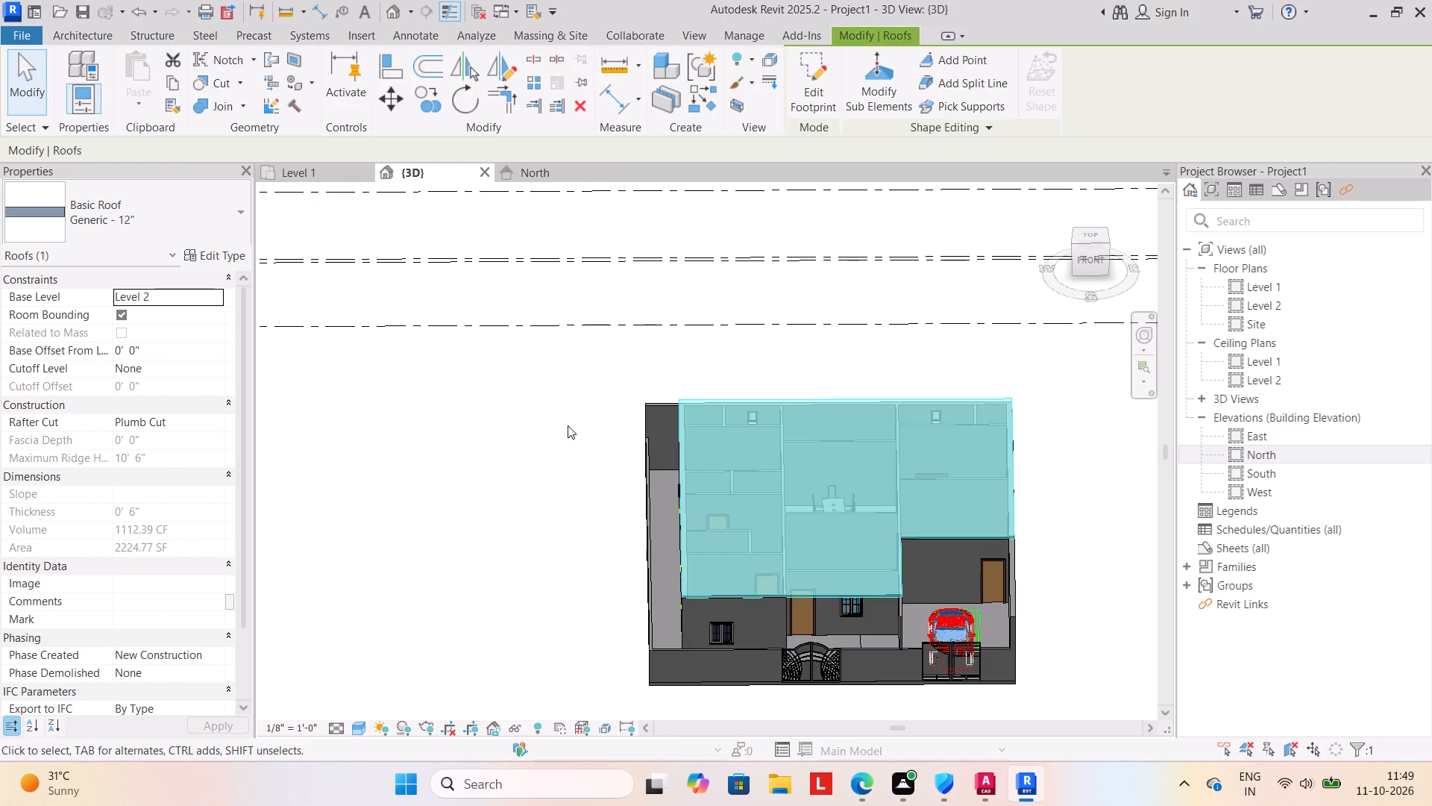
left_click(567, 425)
Examine the house and roof from the front in 3D and check the levels in the North elevation.
scroll(615, 463, "down", 1)
middle_click_drag(616, 462, 621, 405)
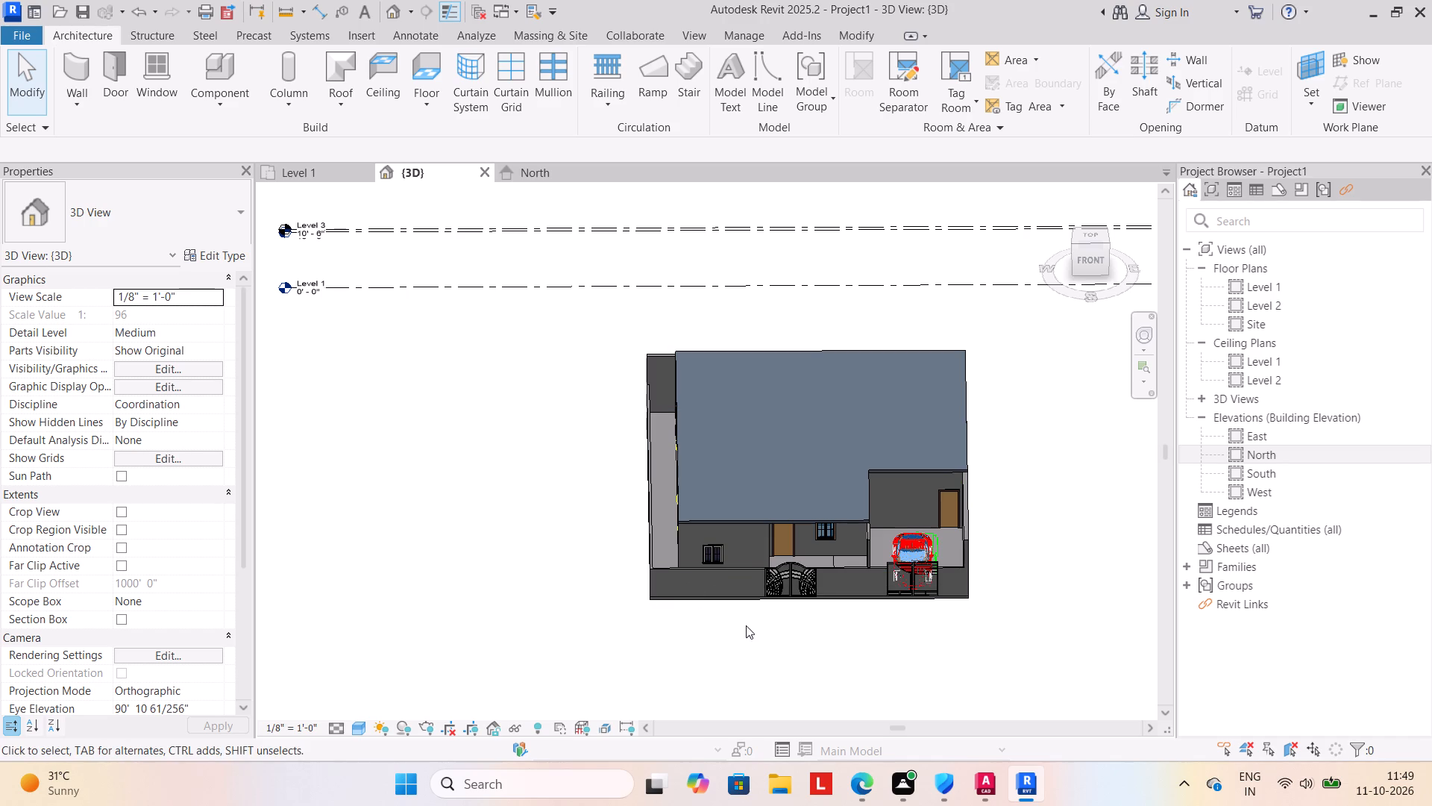
middle_click_drag(746, 629, 753, 593, "shift")
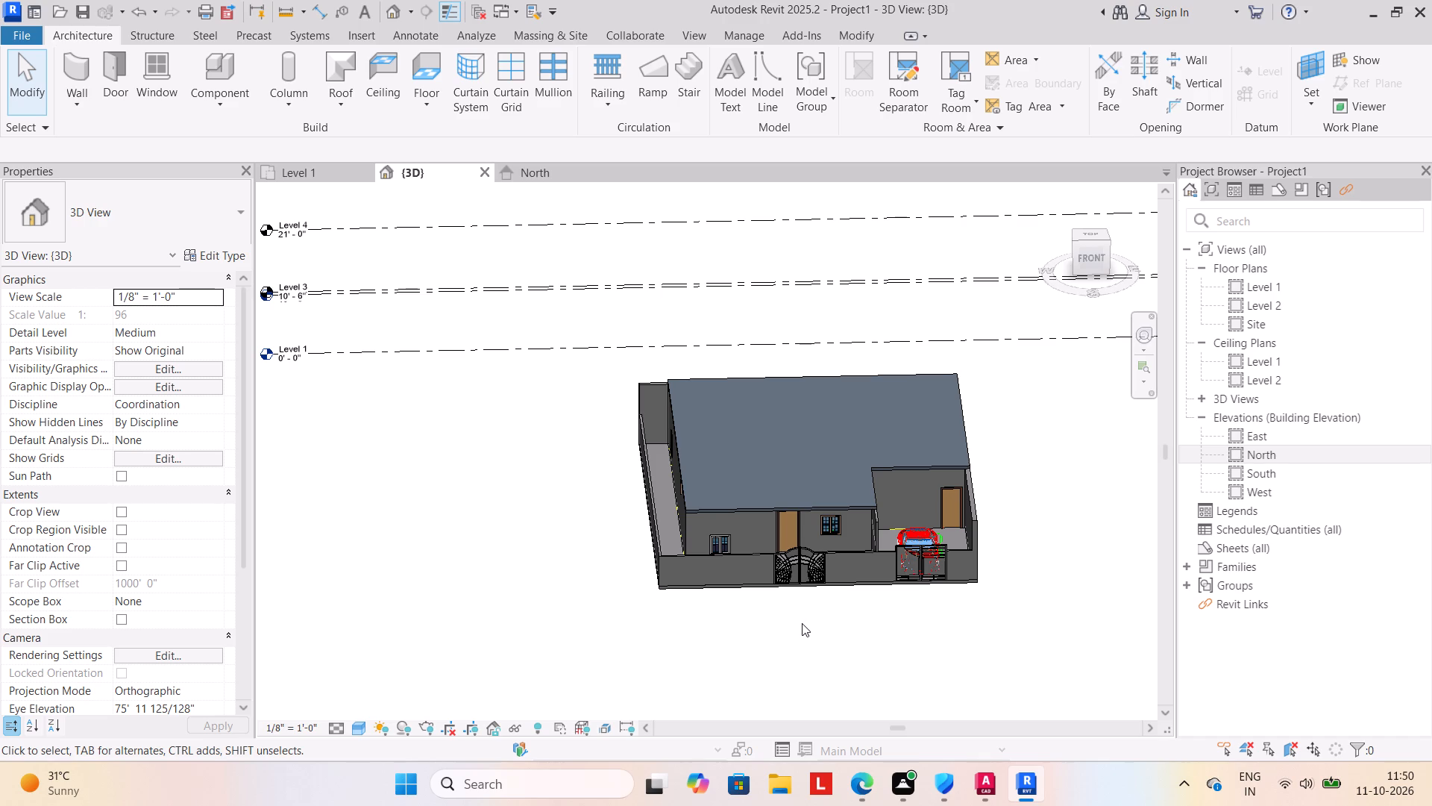
middle_click_drag(848, 655, 820, 573, "shift")
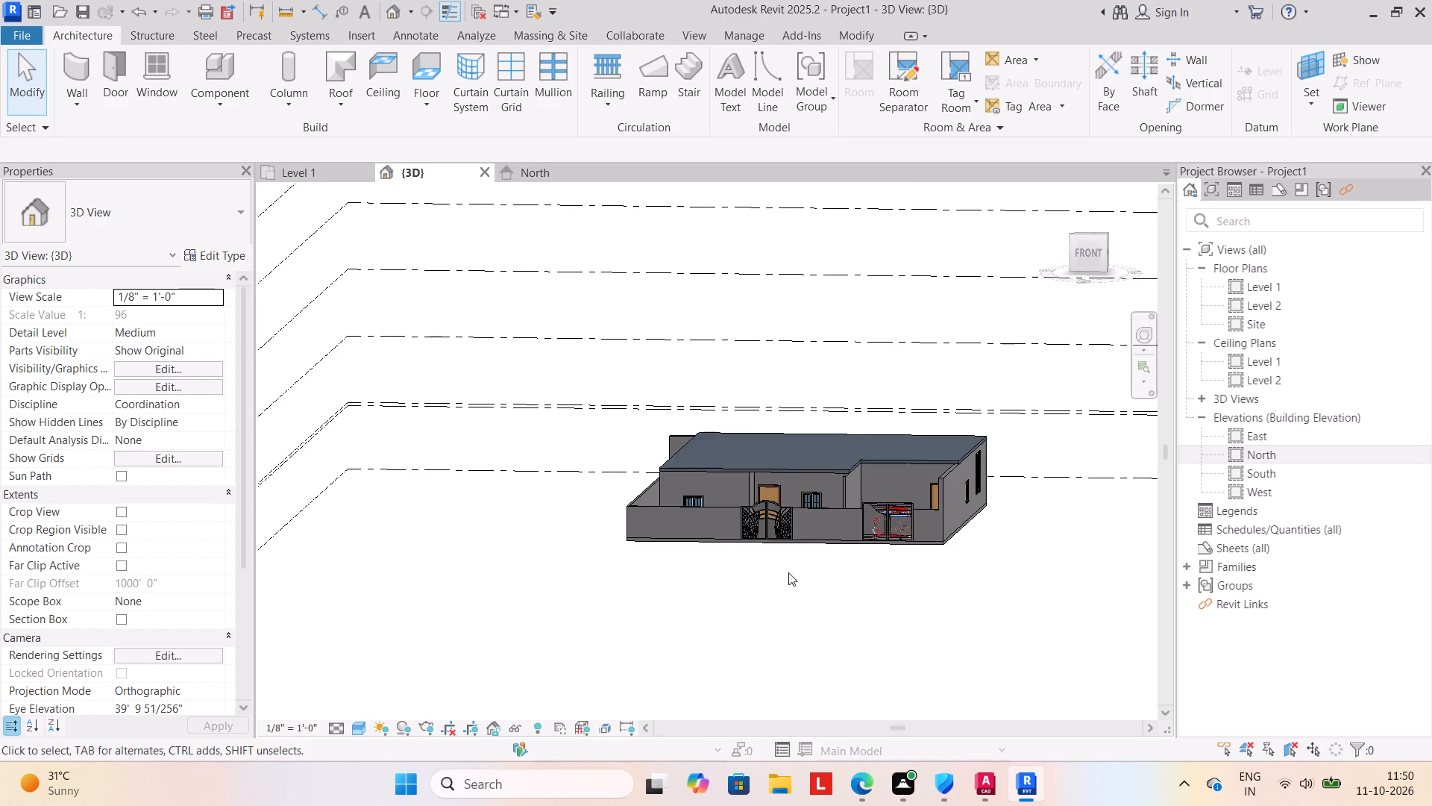
middle_click_drag(789, 561, 823, 669, "shift")
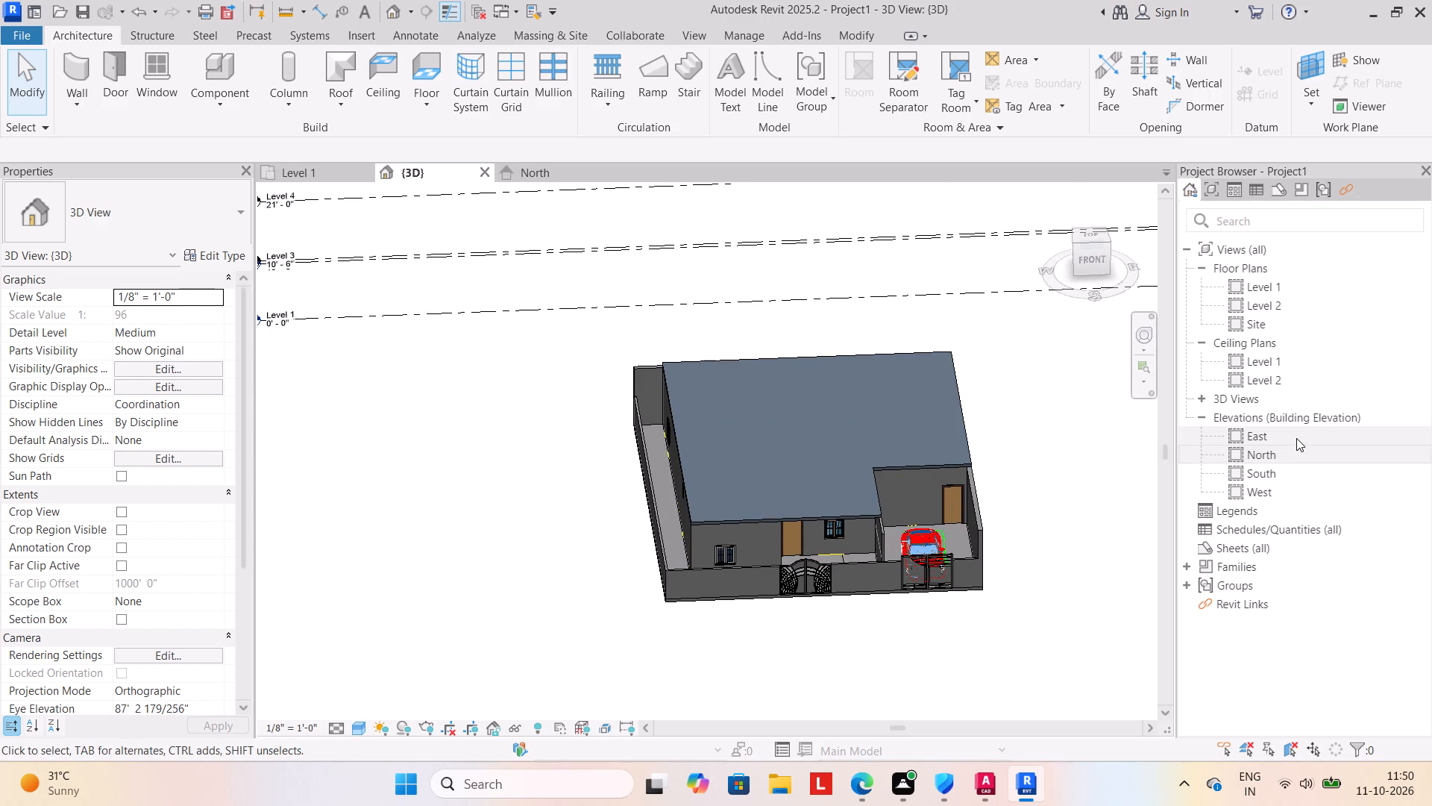
left_click(552, 175)
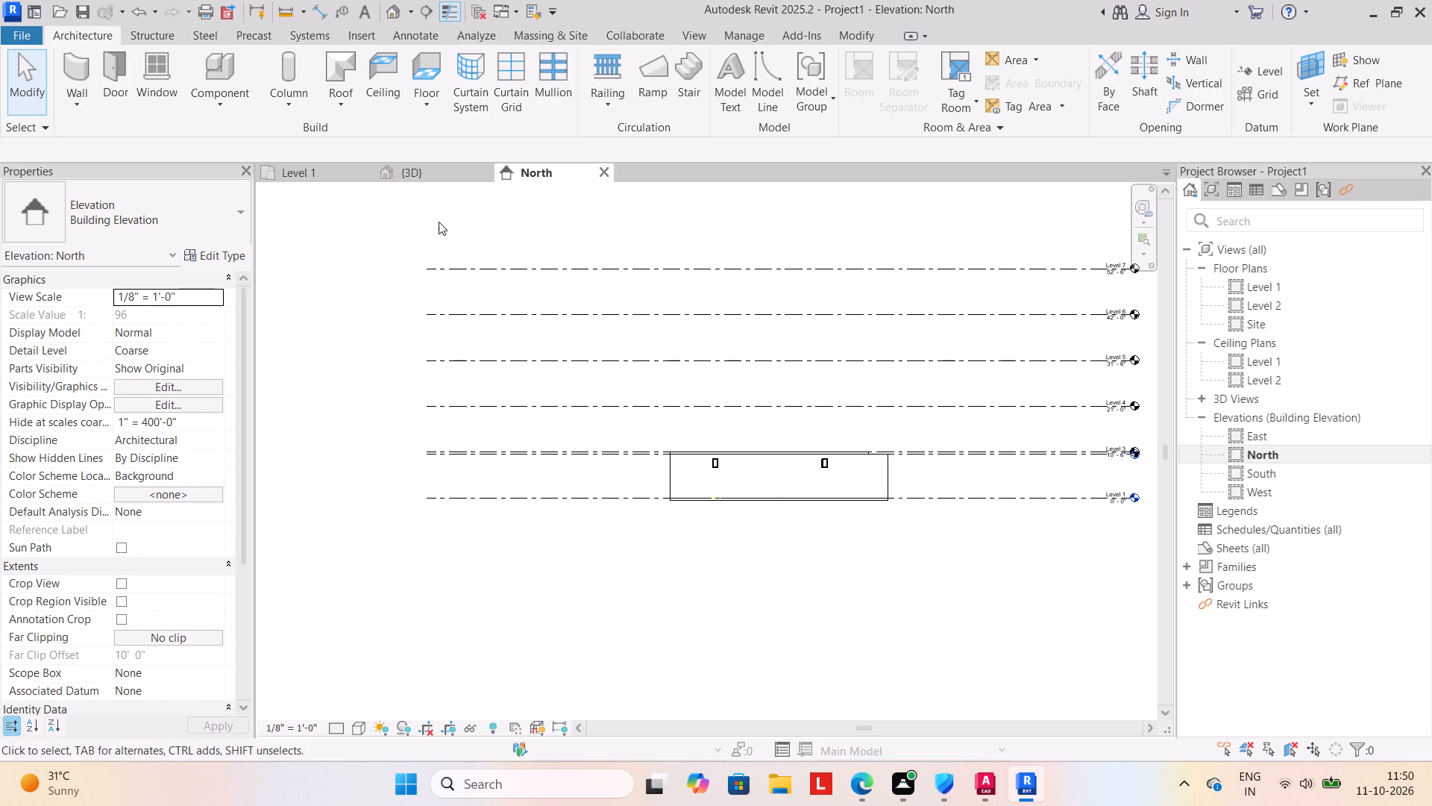
left_click(414, 176)
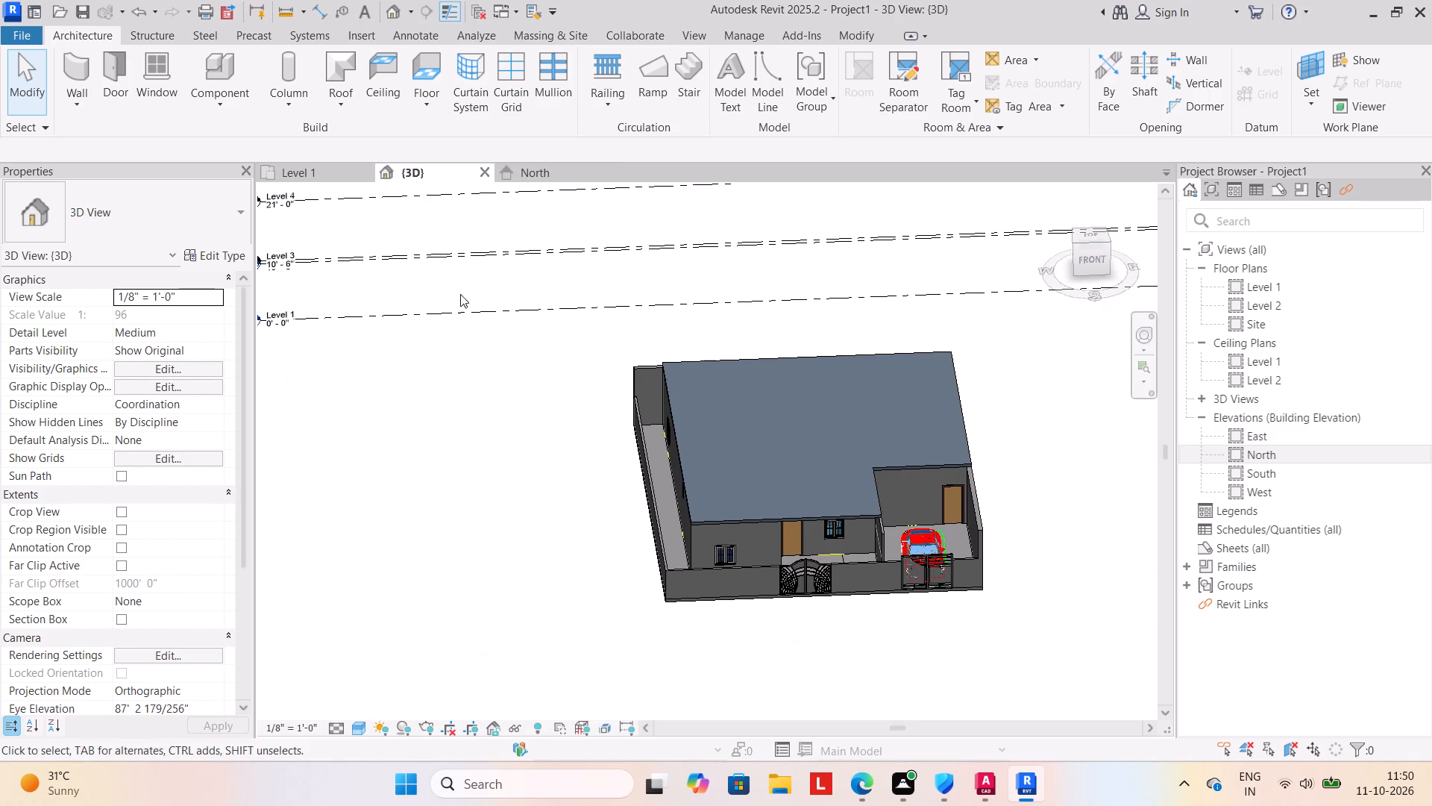
left_click(729, 575)
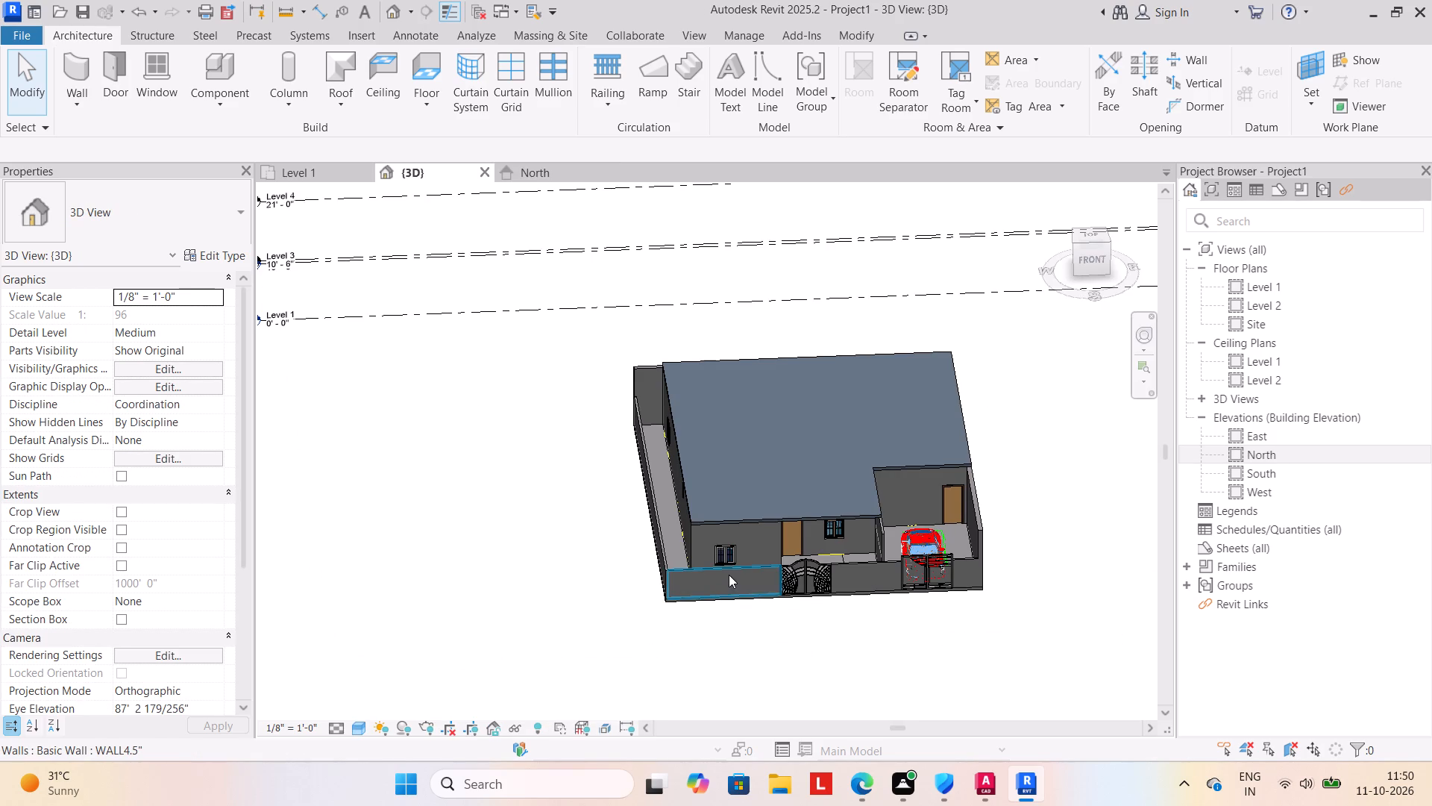
key("Escape")
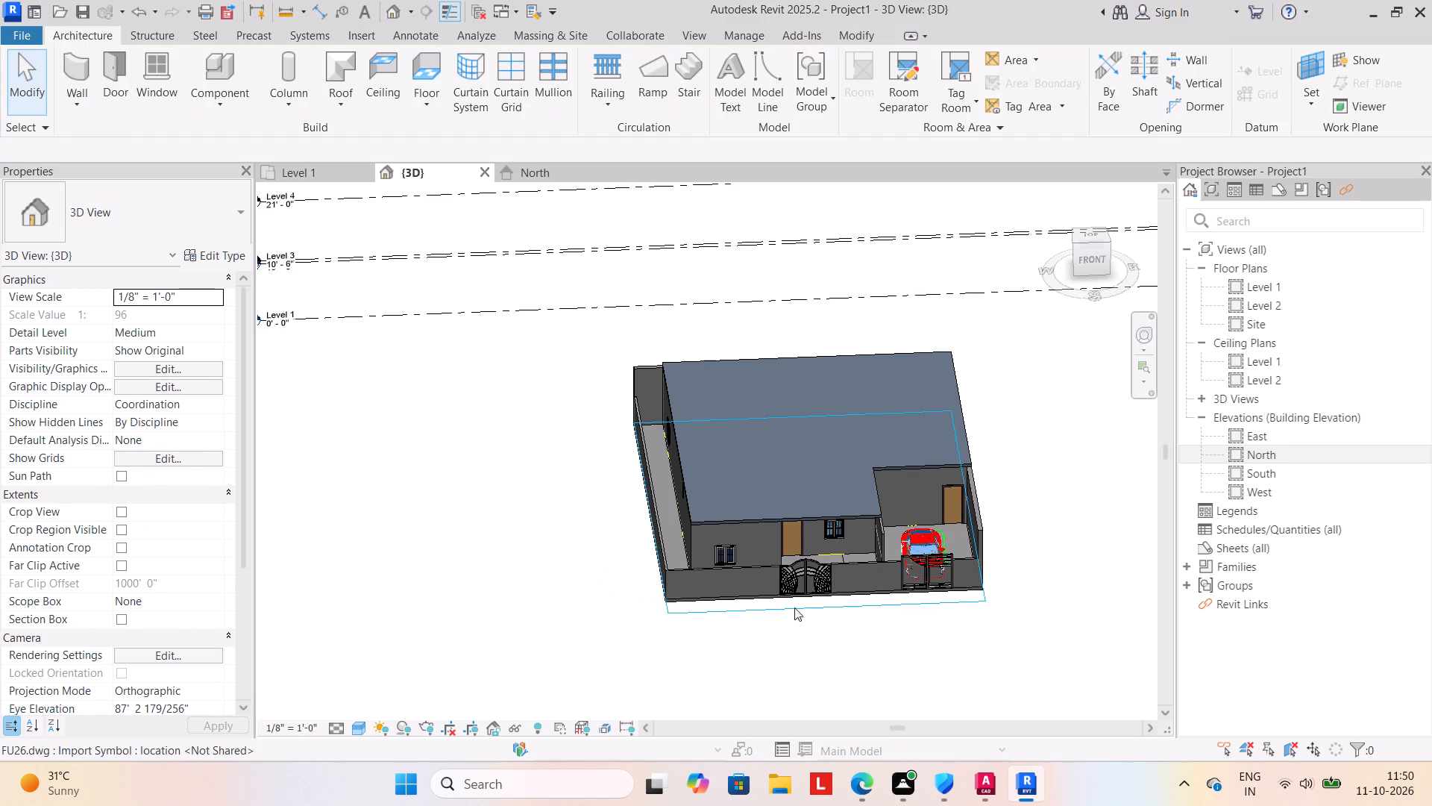
Temporarily hide the entrance gate, the front compound wall sections beside it, the parked car and the parking gate in 3D.
left_click(829, 584)
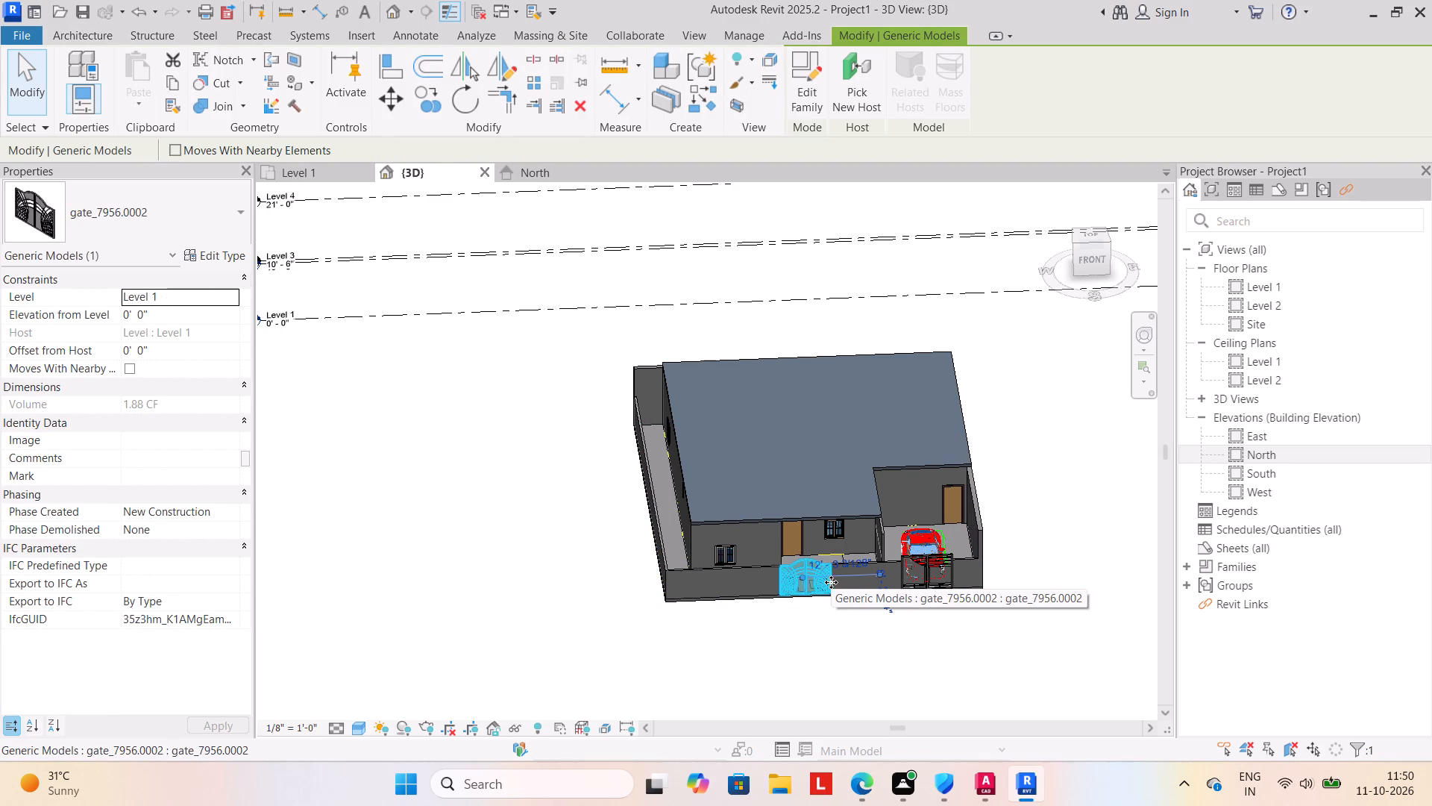
type("HH")
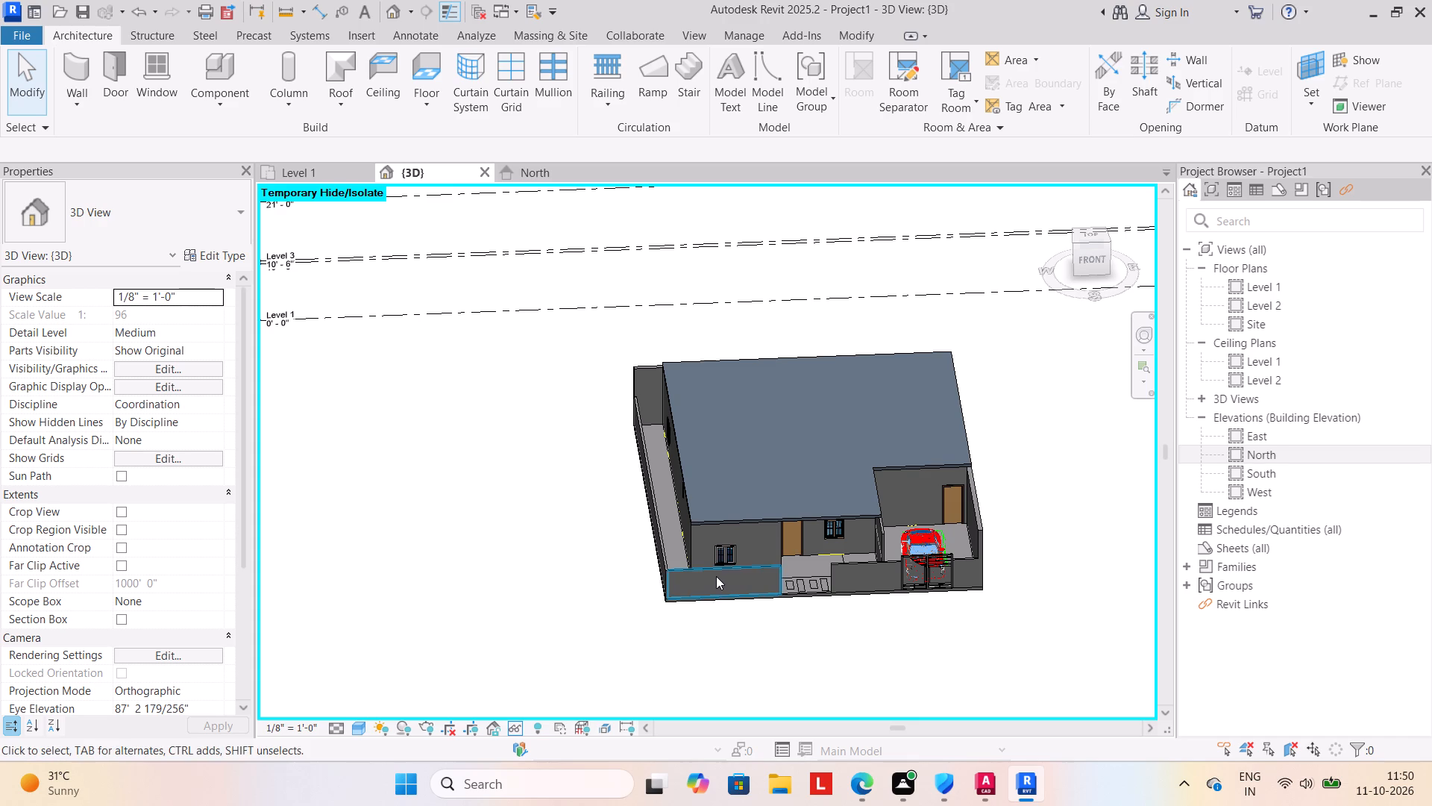
left_click(720, 573)
key("h")
key("h")
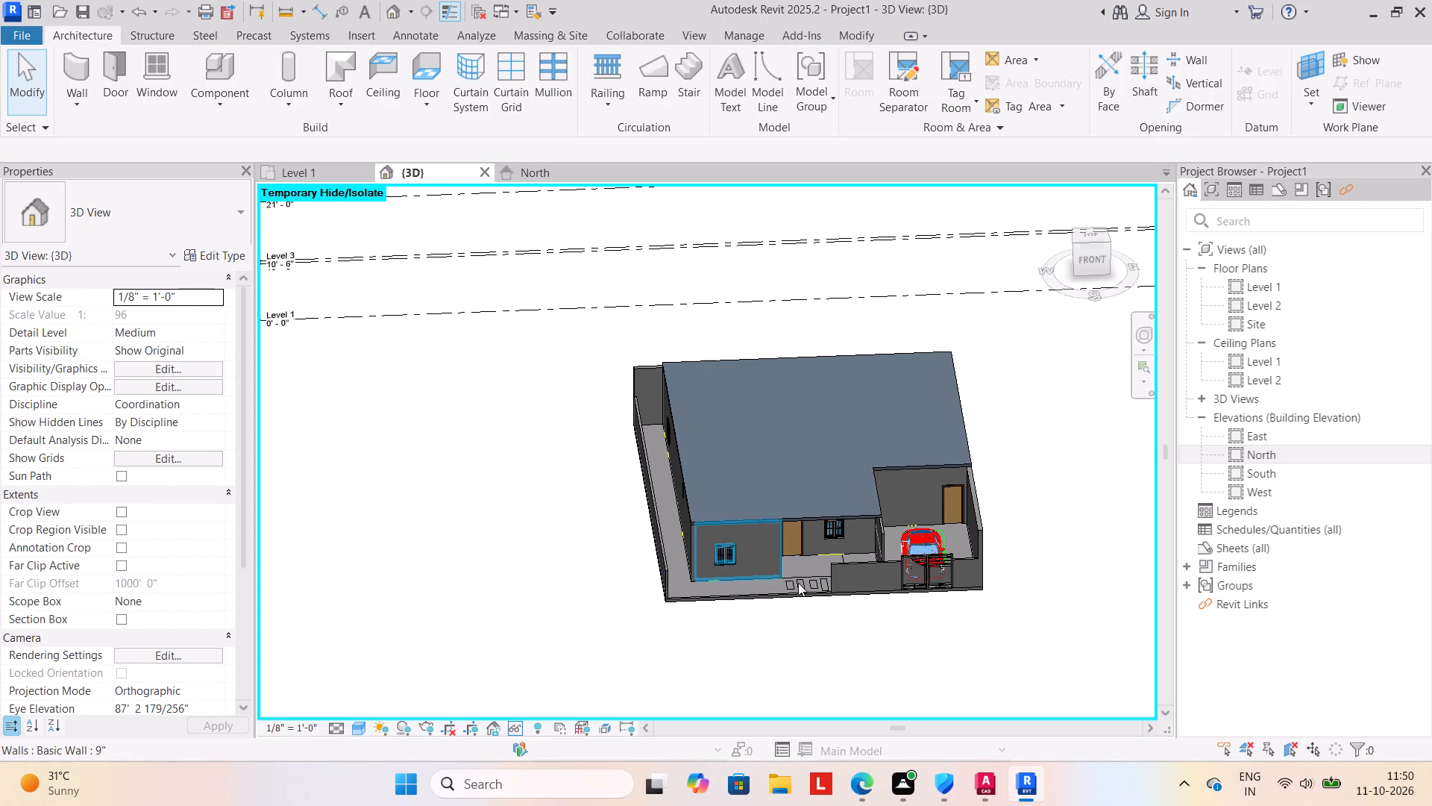
left_click(843, 570)
type("HH")
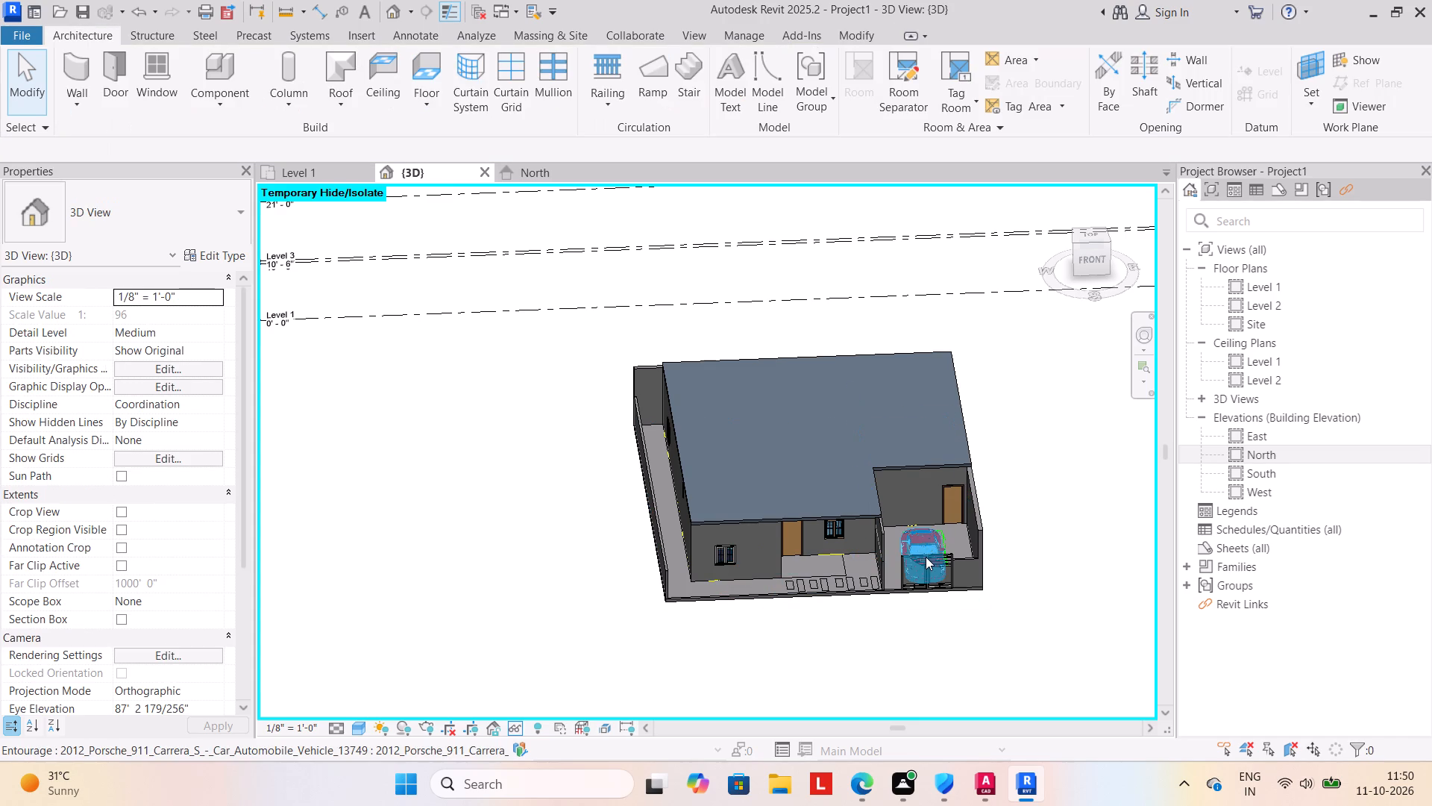
left_click(926, 557)
type("HH")
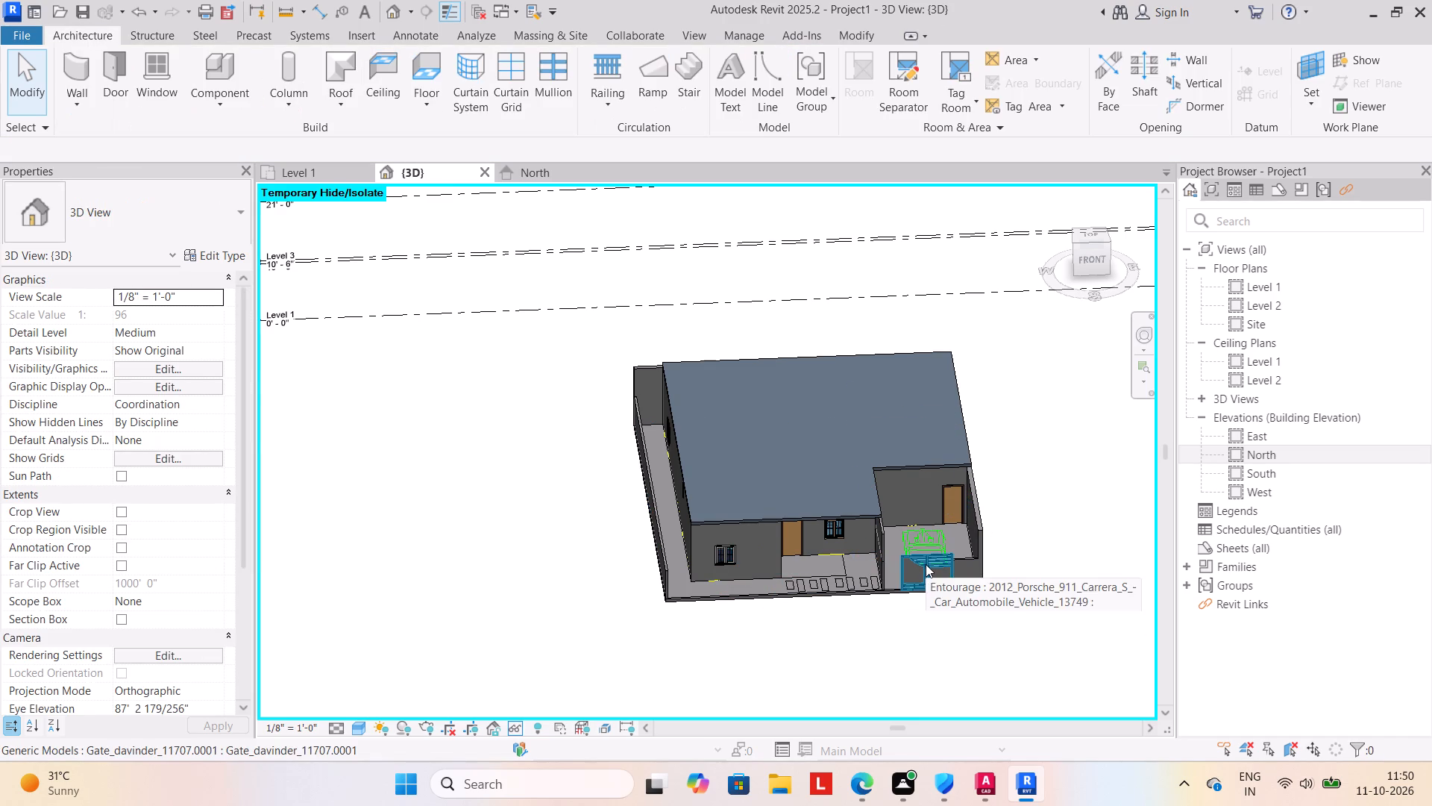
left_click(926, 564)
type("HH")
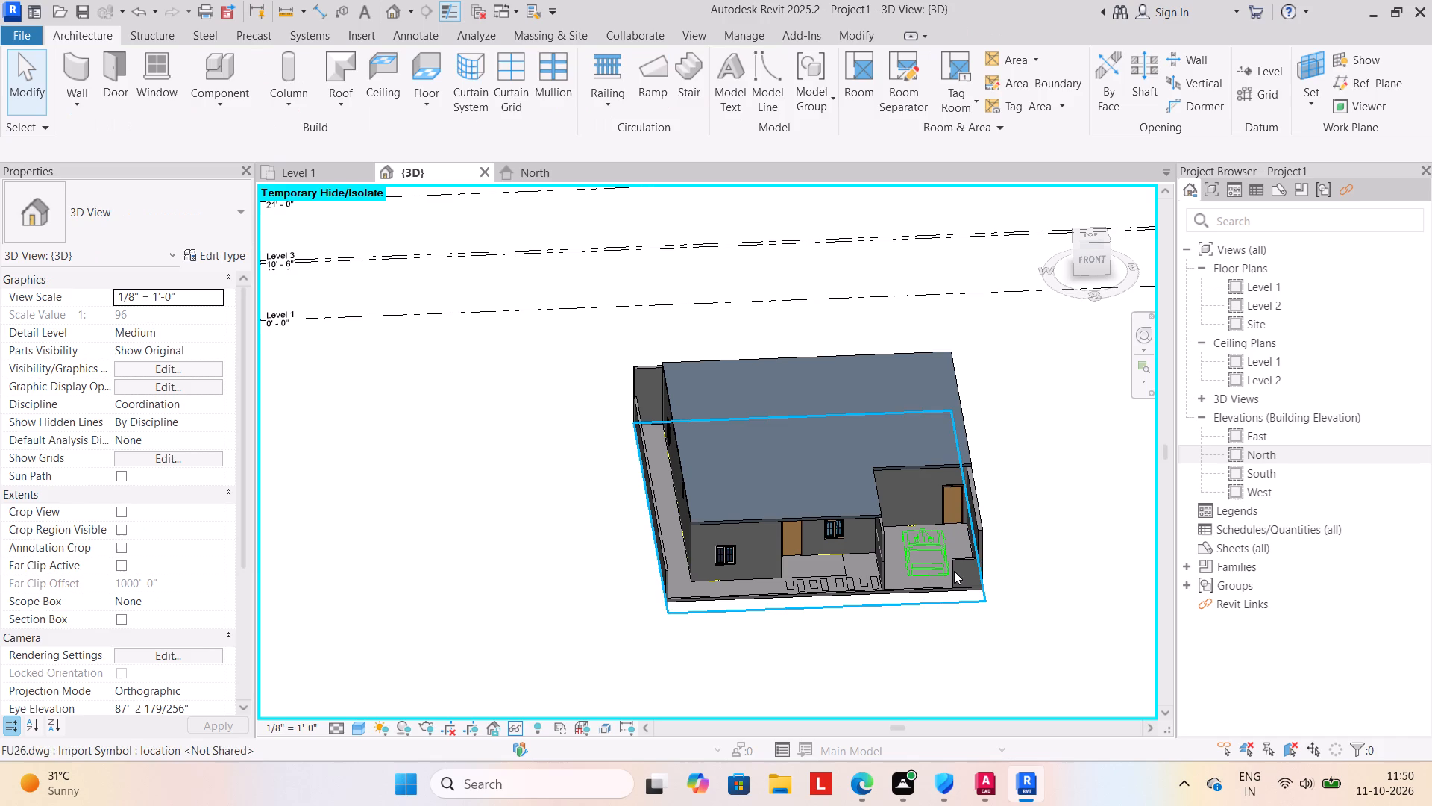
Temporarily hide the remaining short front wall piece beside the parking area in 3D.
left_click(954, 571)
type("HH")
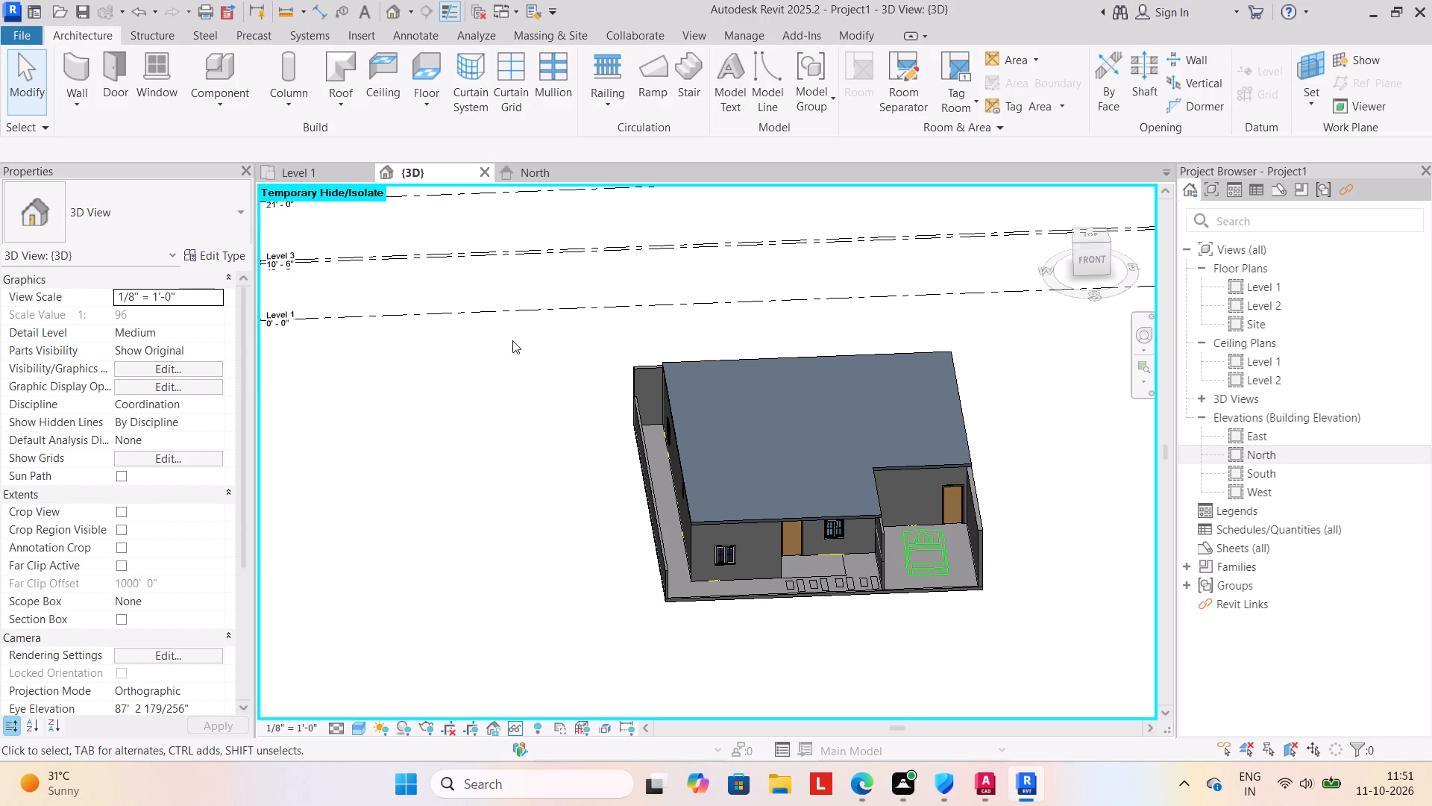
Open the North elevation view.
left_click(530, 169)
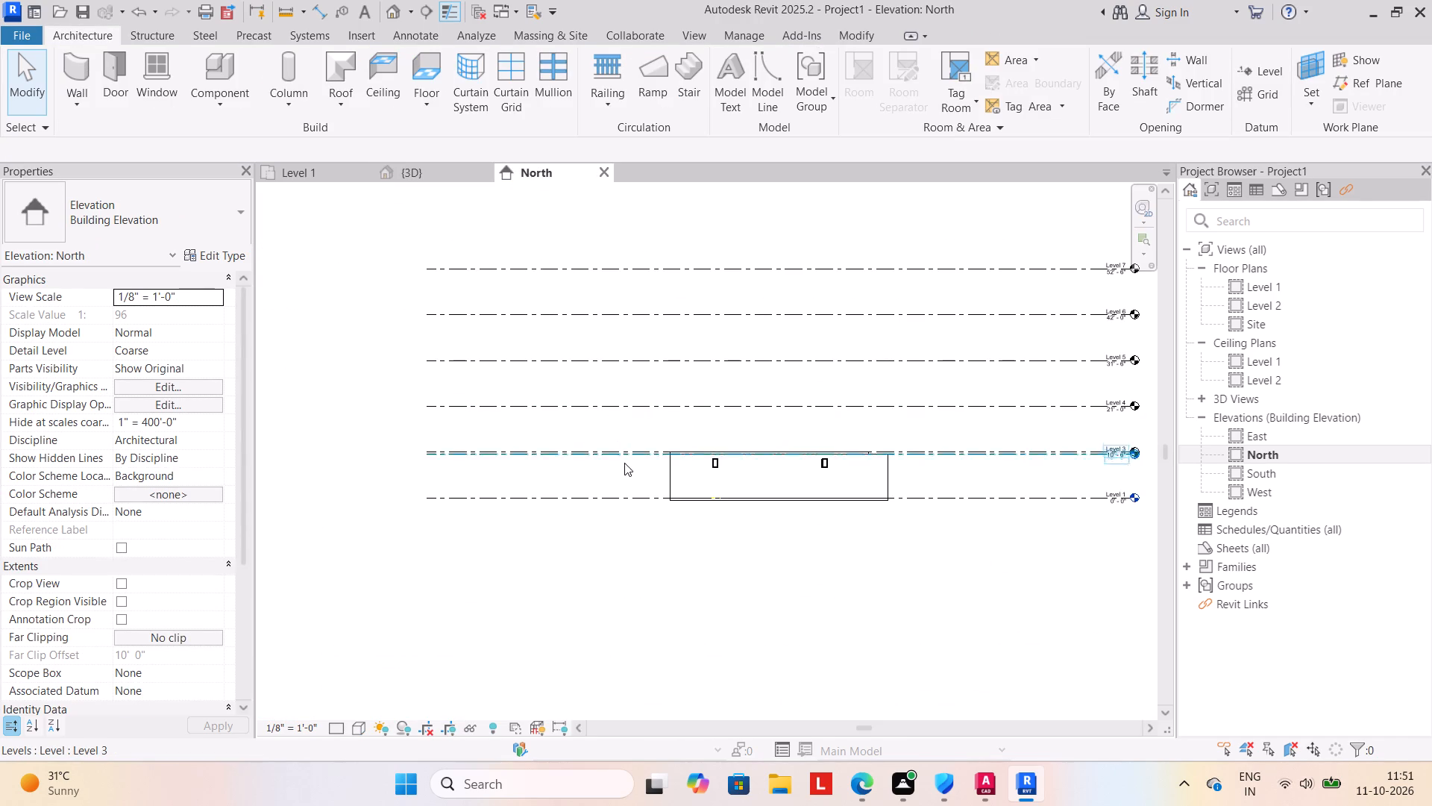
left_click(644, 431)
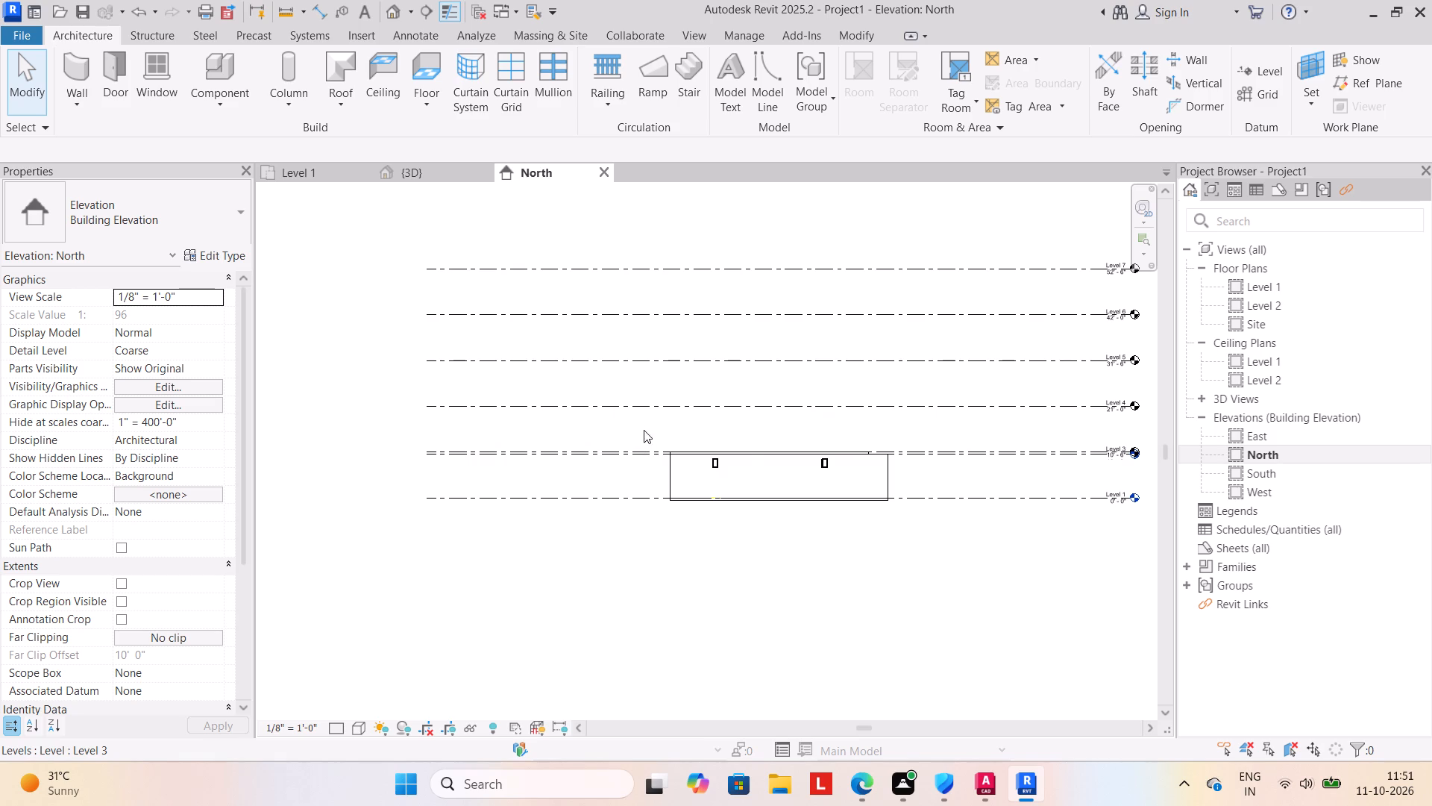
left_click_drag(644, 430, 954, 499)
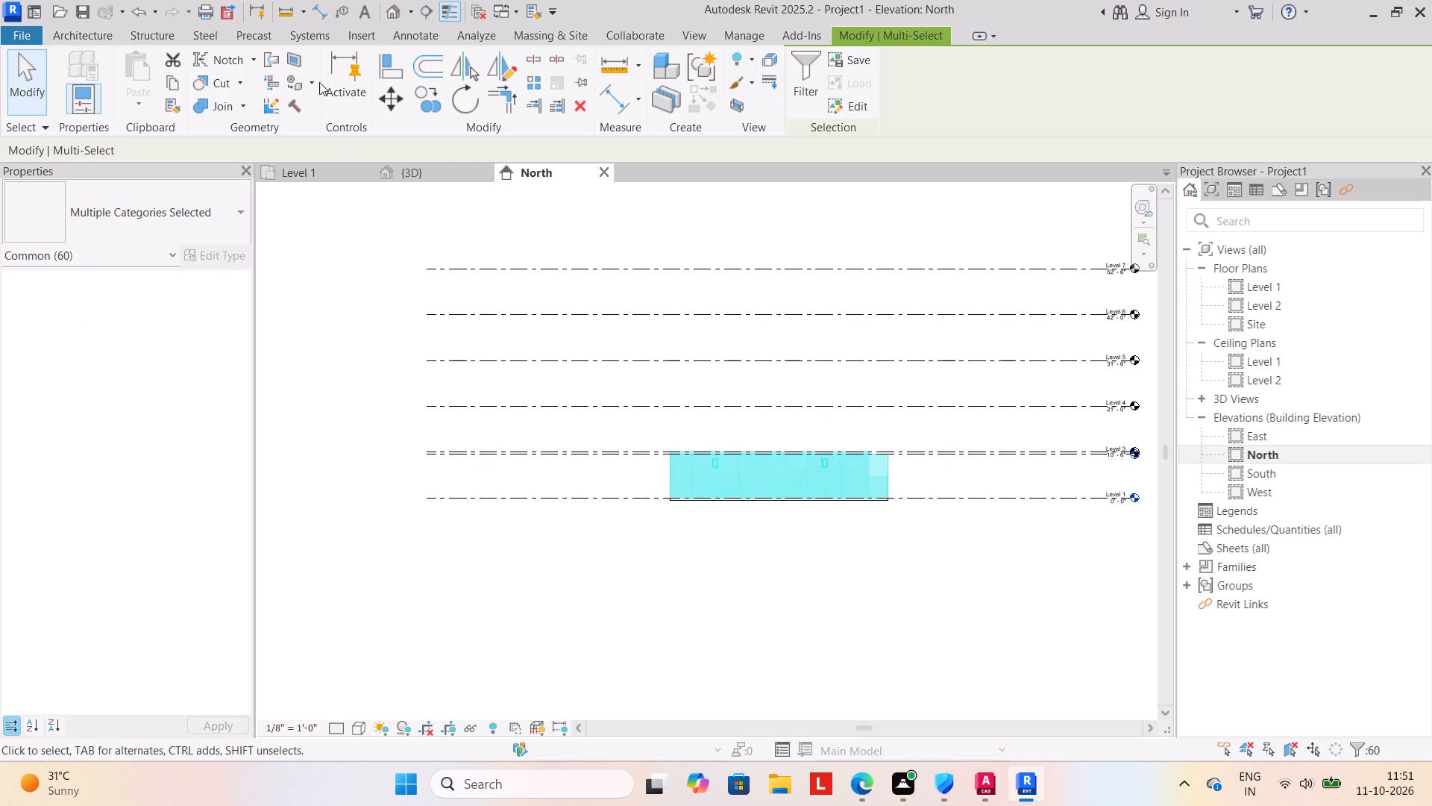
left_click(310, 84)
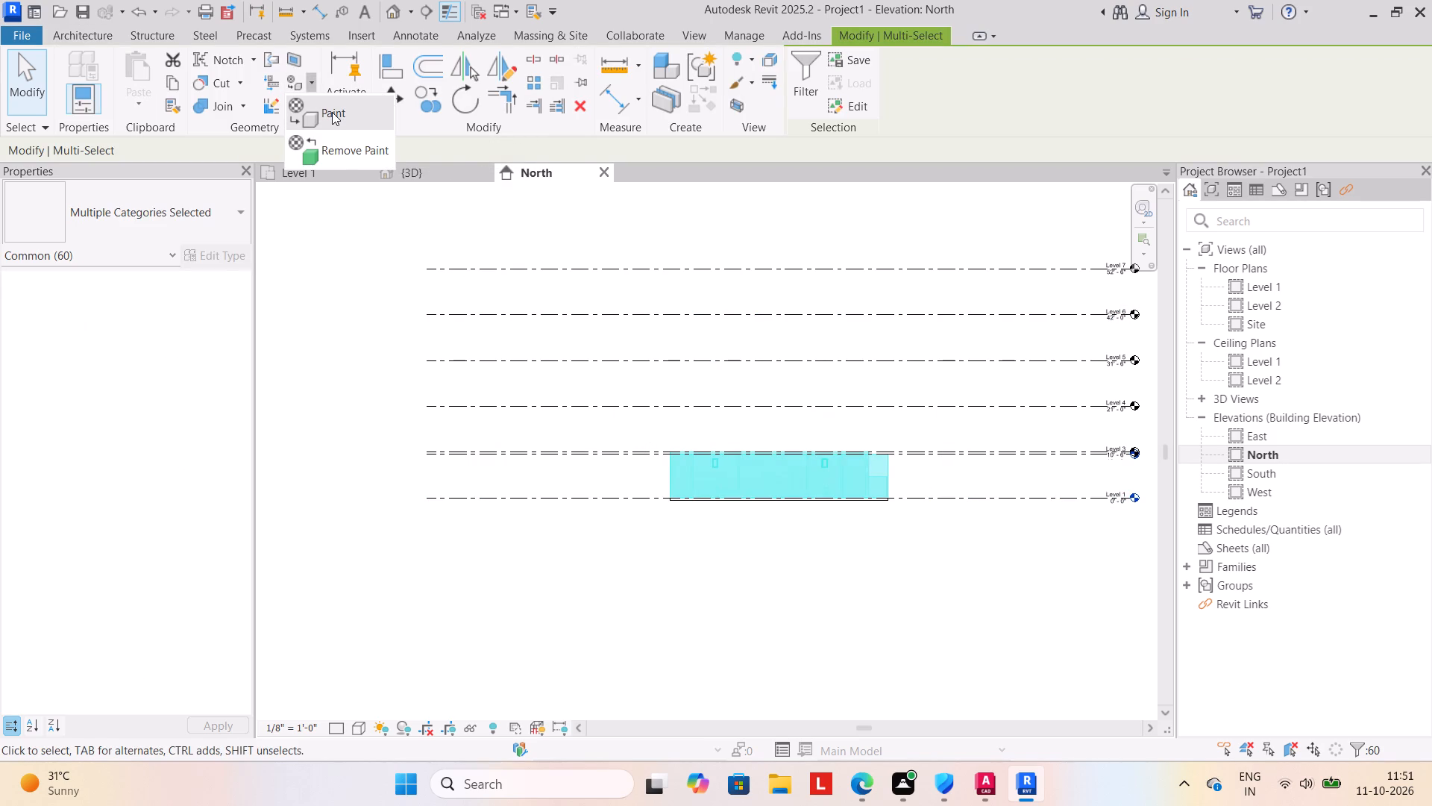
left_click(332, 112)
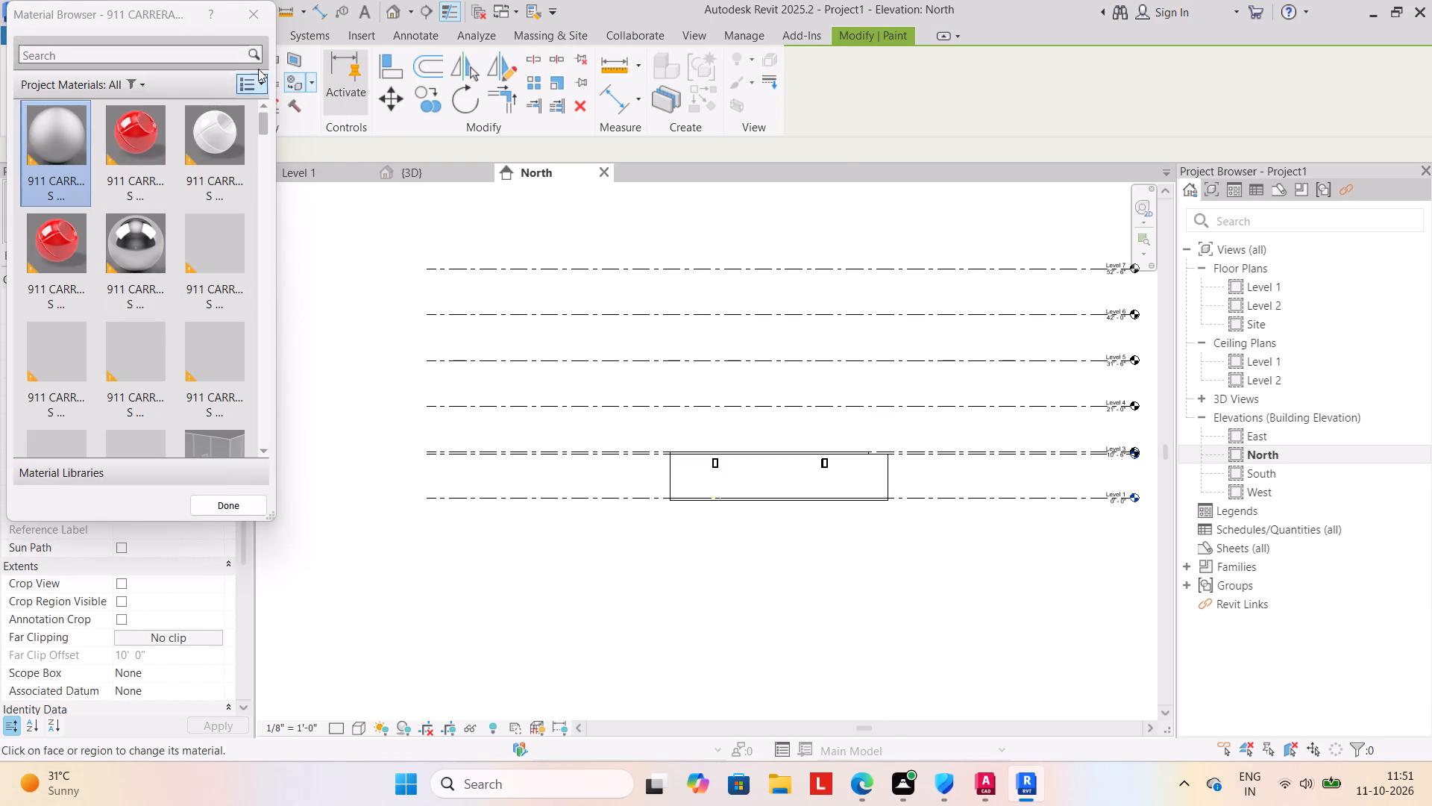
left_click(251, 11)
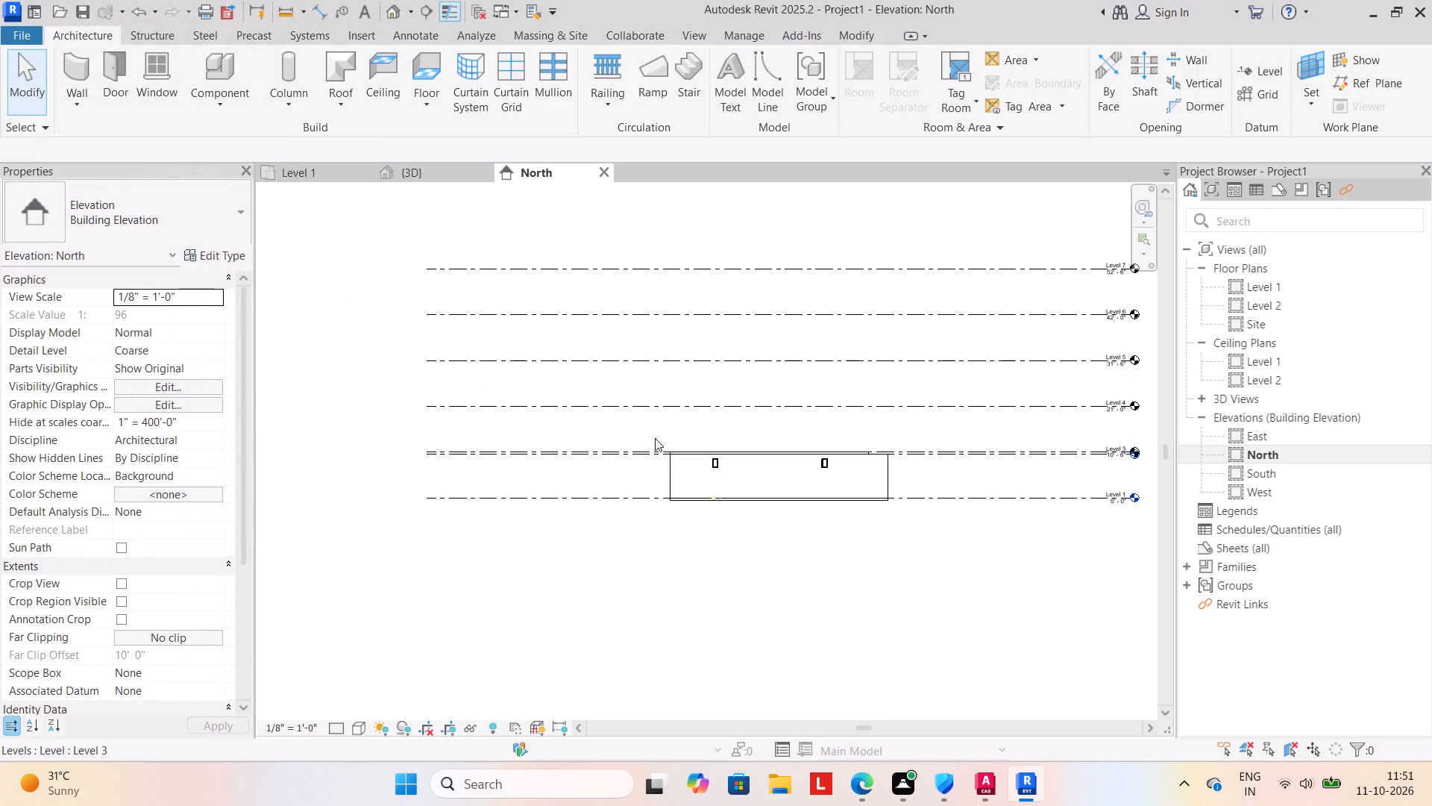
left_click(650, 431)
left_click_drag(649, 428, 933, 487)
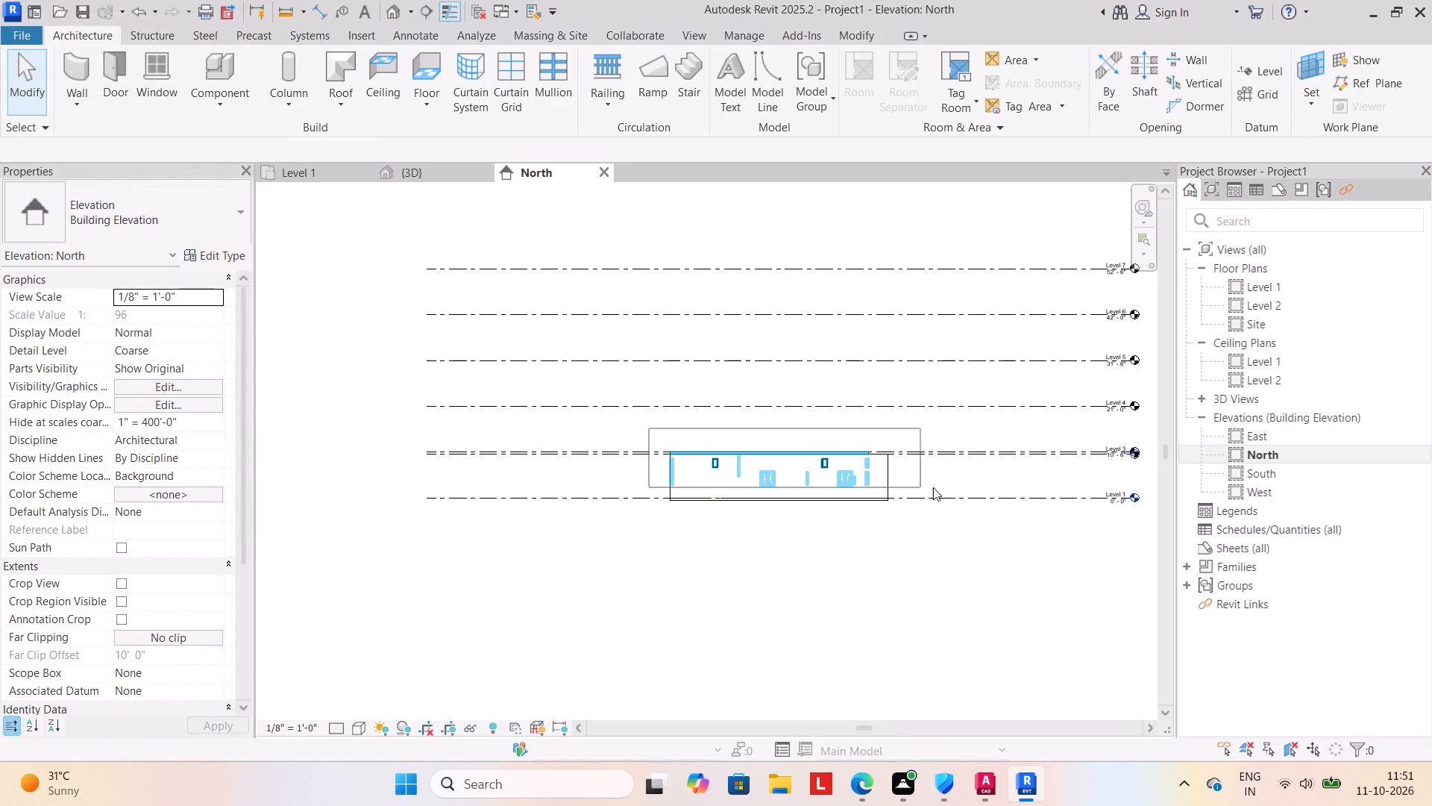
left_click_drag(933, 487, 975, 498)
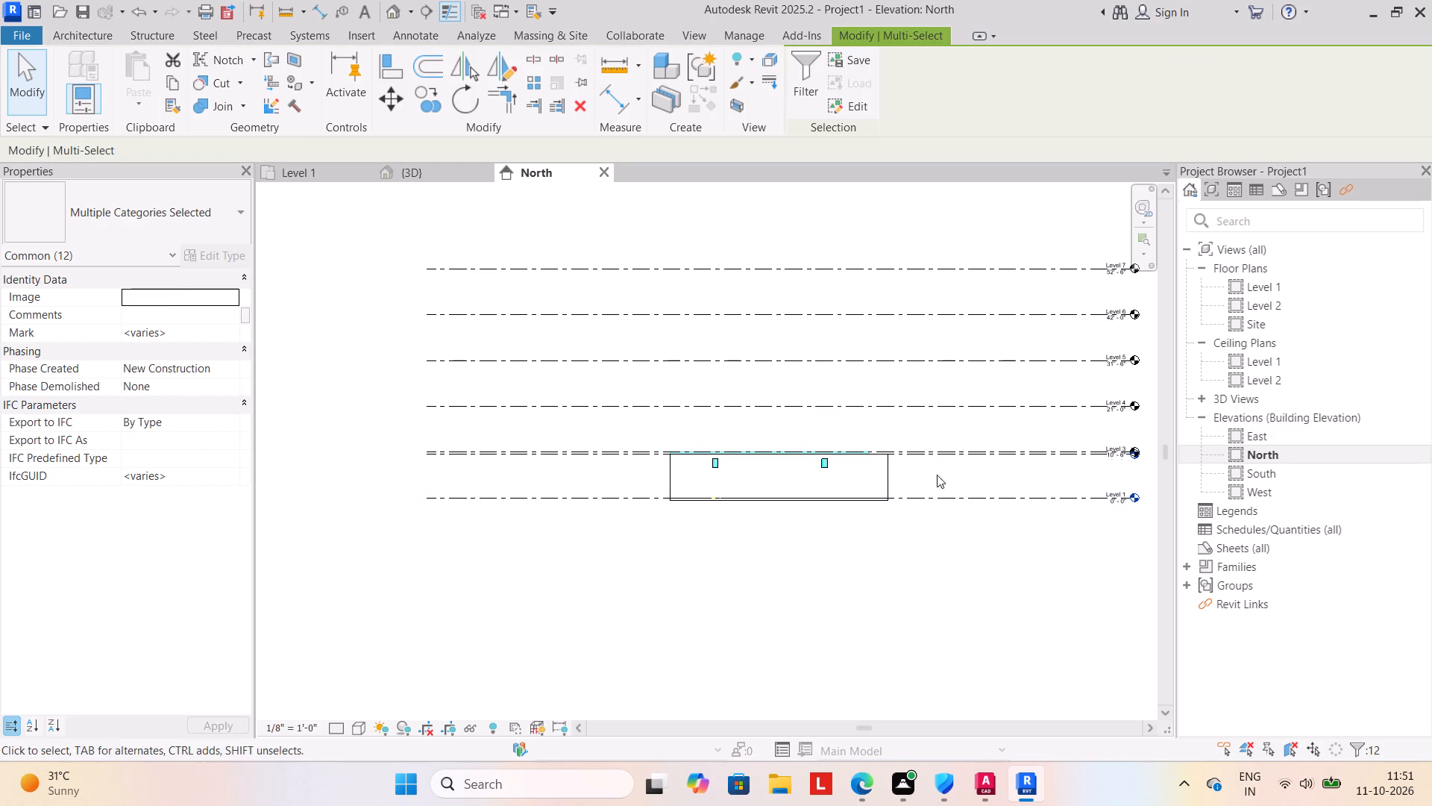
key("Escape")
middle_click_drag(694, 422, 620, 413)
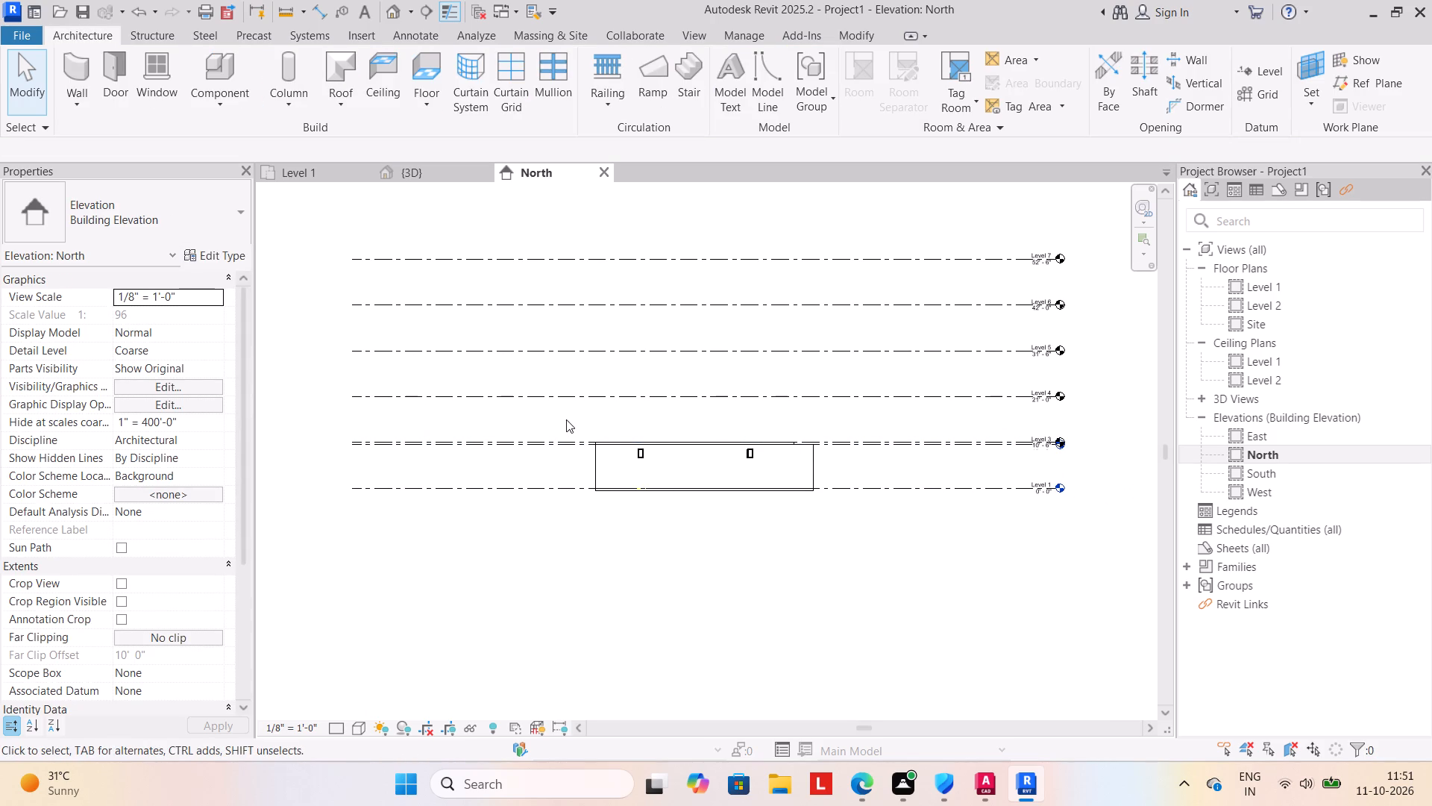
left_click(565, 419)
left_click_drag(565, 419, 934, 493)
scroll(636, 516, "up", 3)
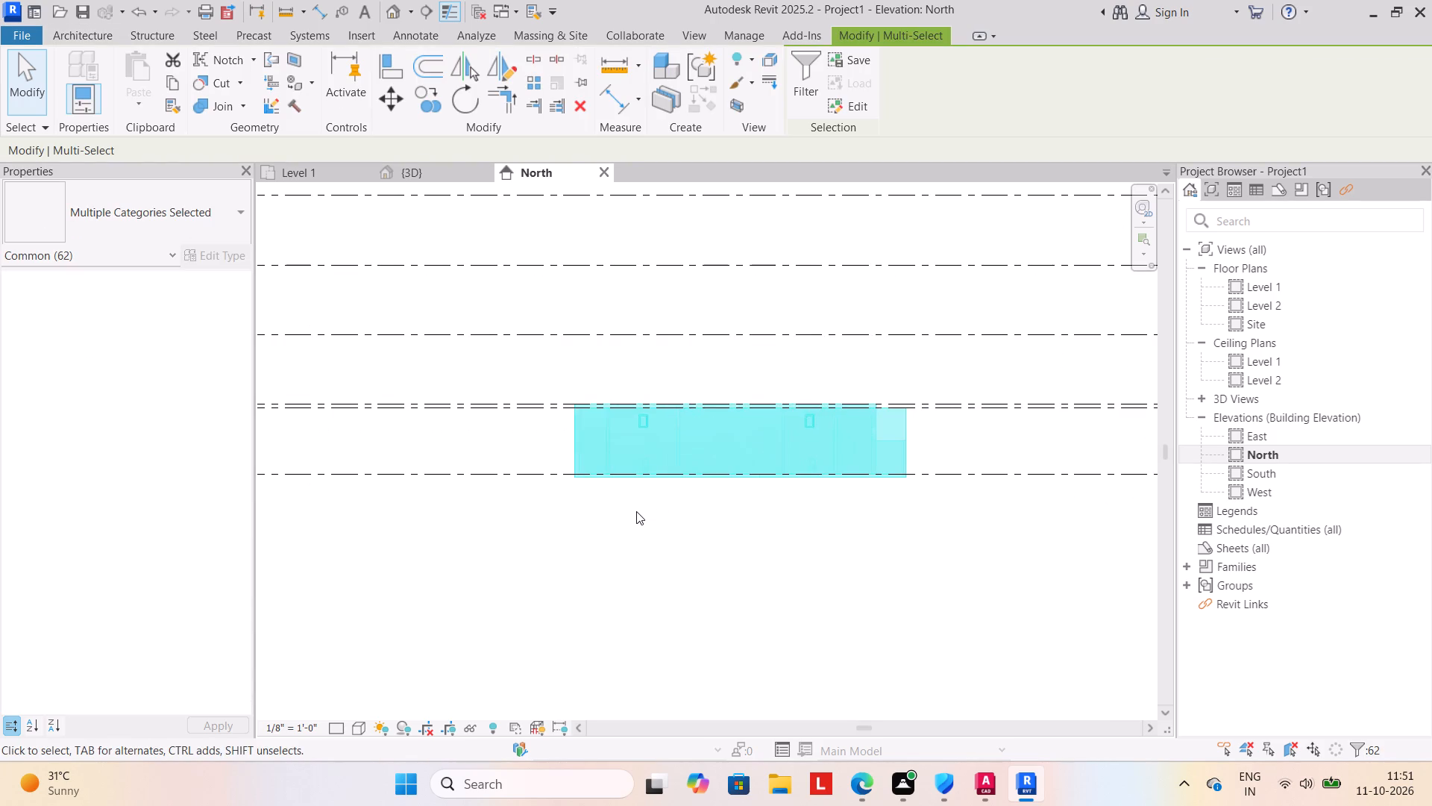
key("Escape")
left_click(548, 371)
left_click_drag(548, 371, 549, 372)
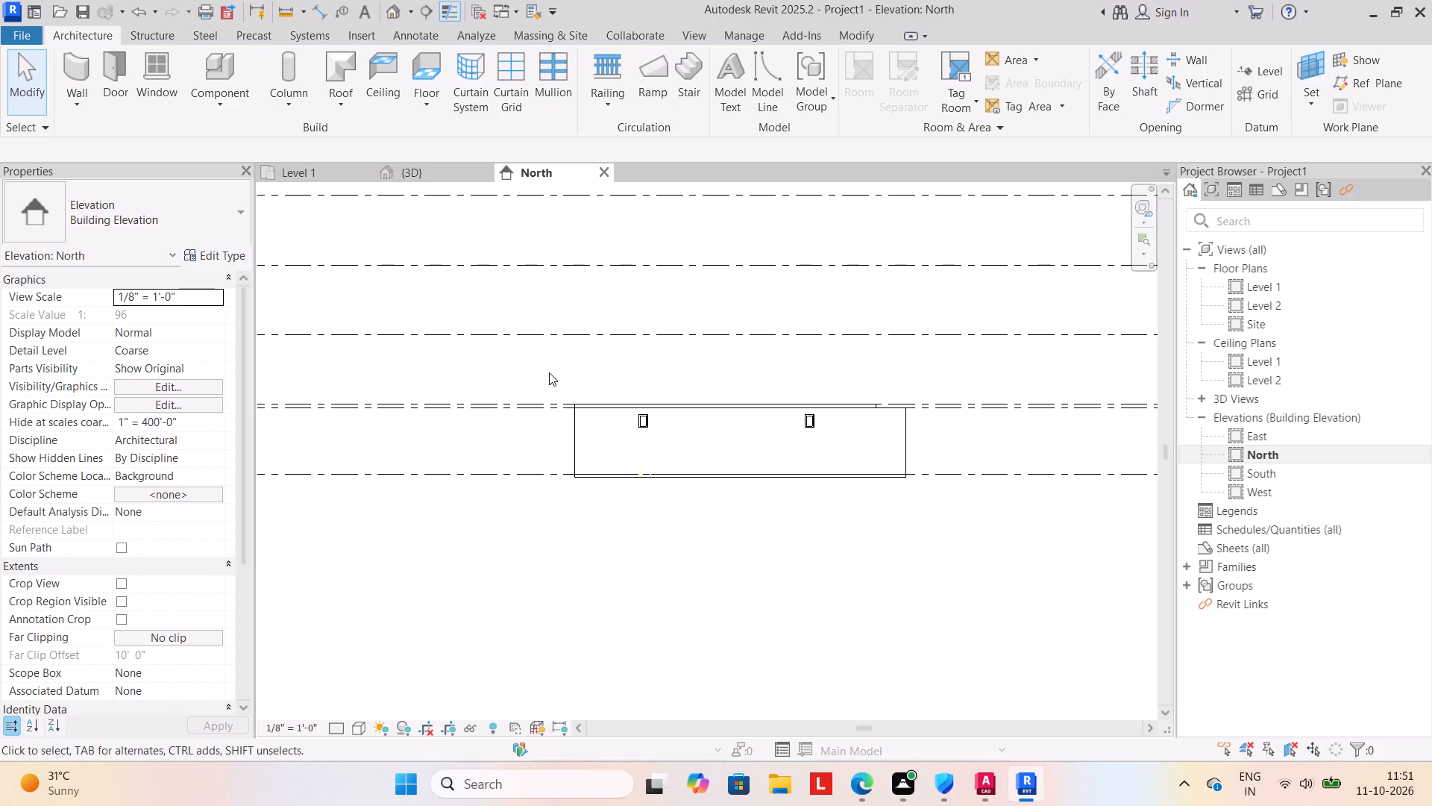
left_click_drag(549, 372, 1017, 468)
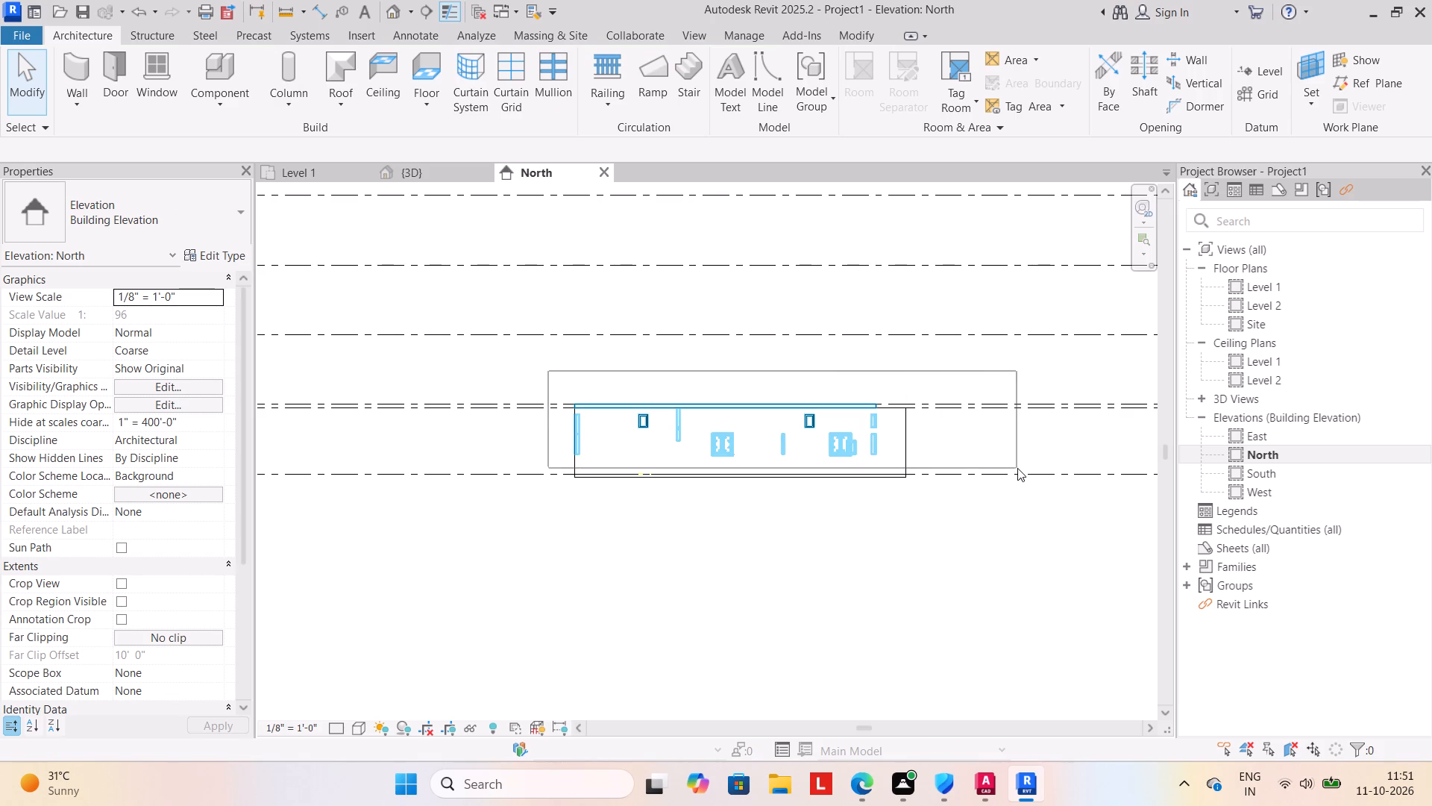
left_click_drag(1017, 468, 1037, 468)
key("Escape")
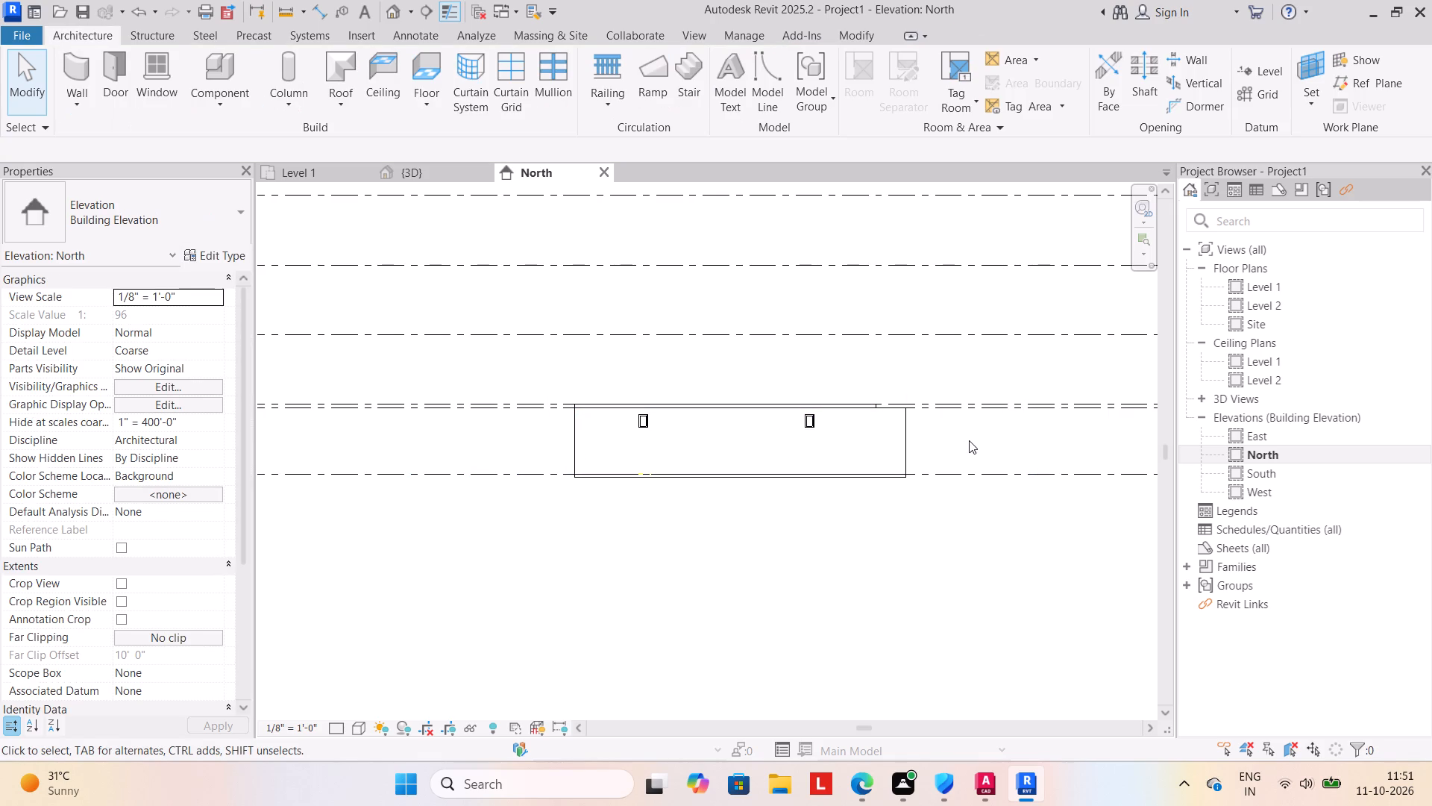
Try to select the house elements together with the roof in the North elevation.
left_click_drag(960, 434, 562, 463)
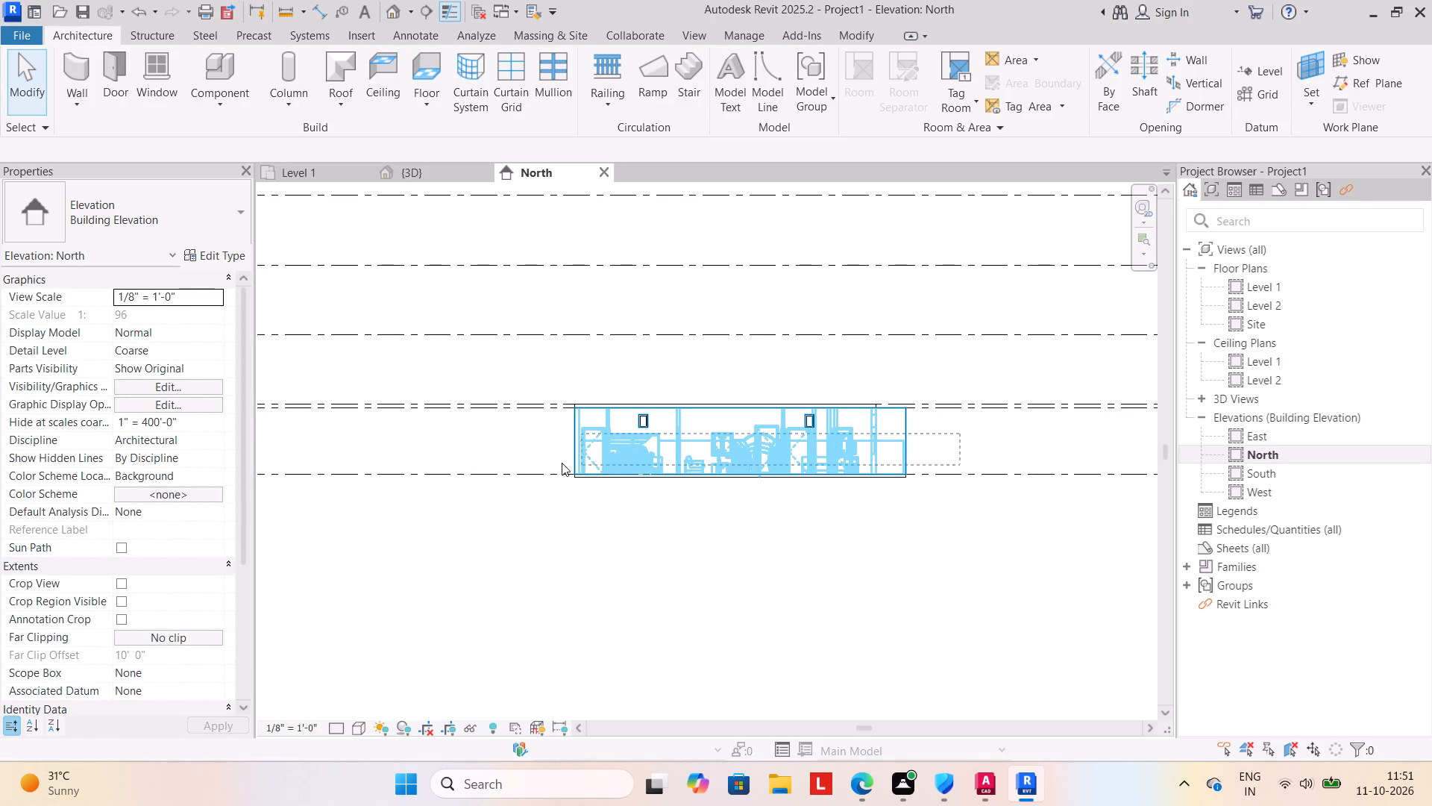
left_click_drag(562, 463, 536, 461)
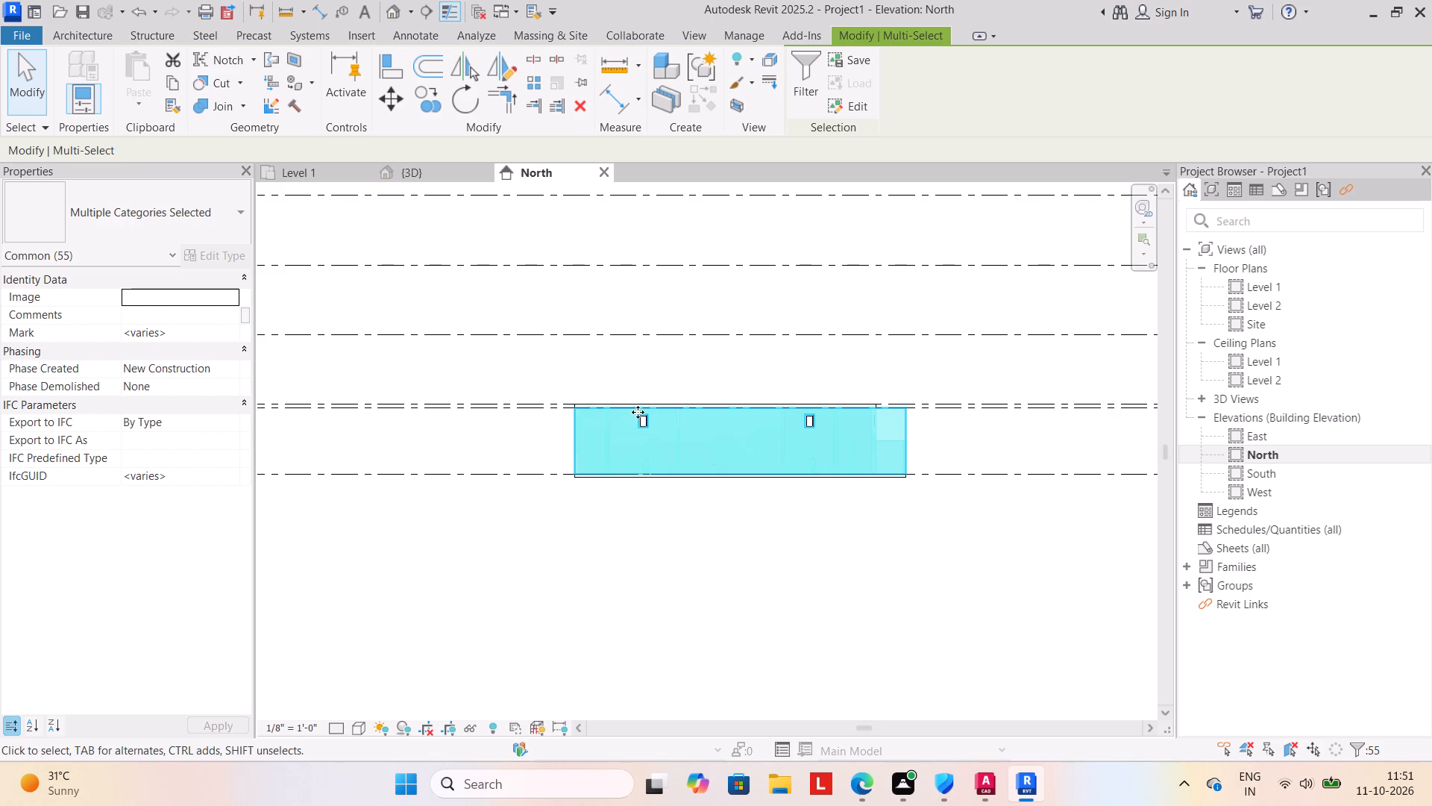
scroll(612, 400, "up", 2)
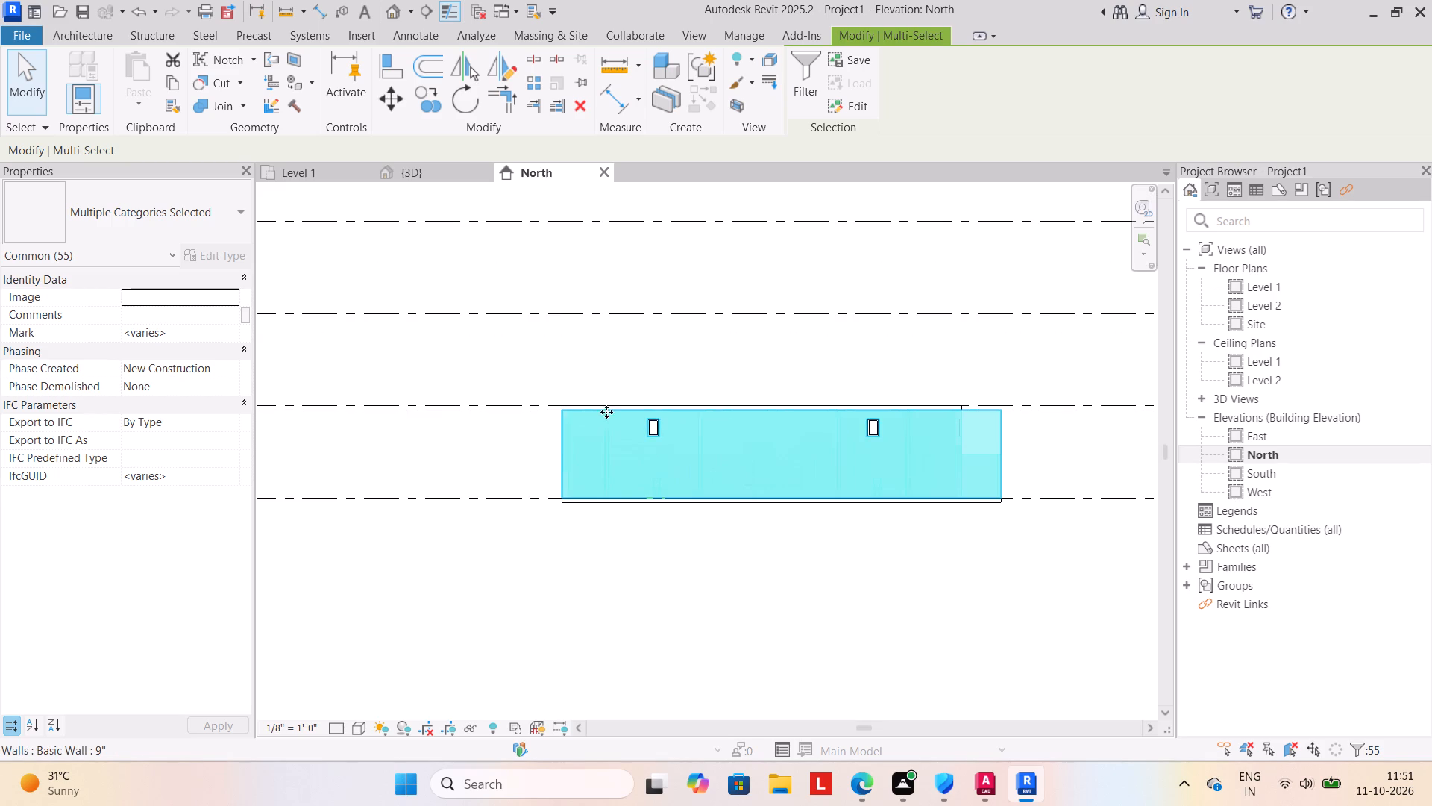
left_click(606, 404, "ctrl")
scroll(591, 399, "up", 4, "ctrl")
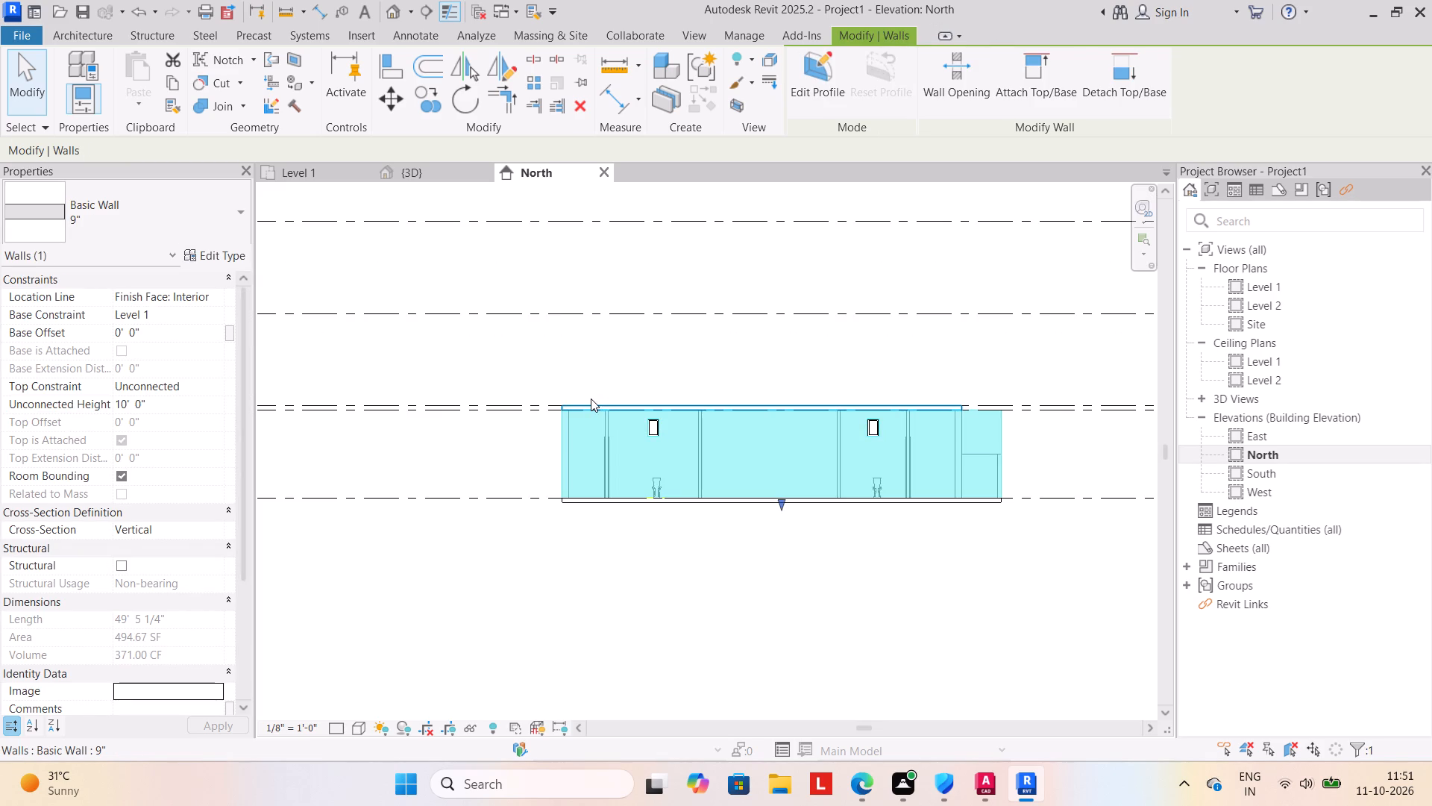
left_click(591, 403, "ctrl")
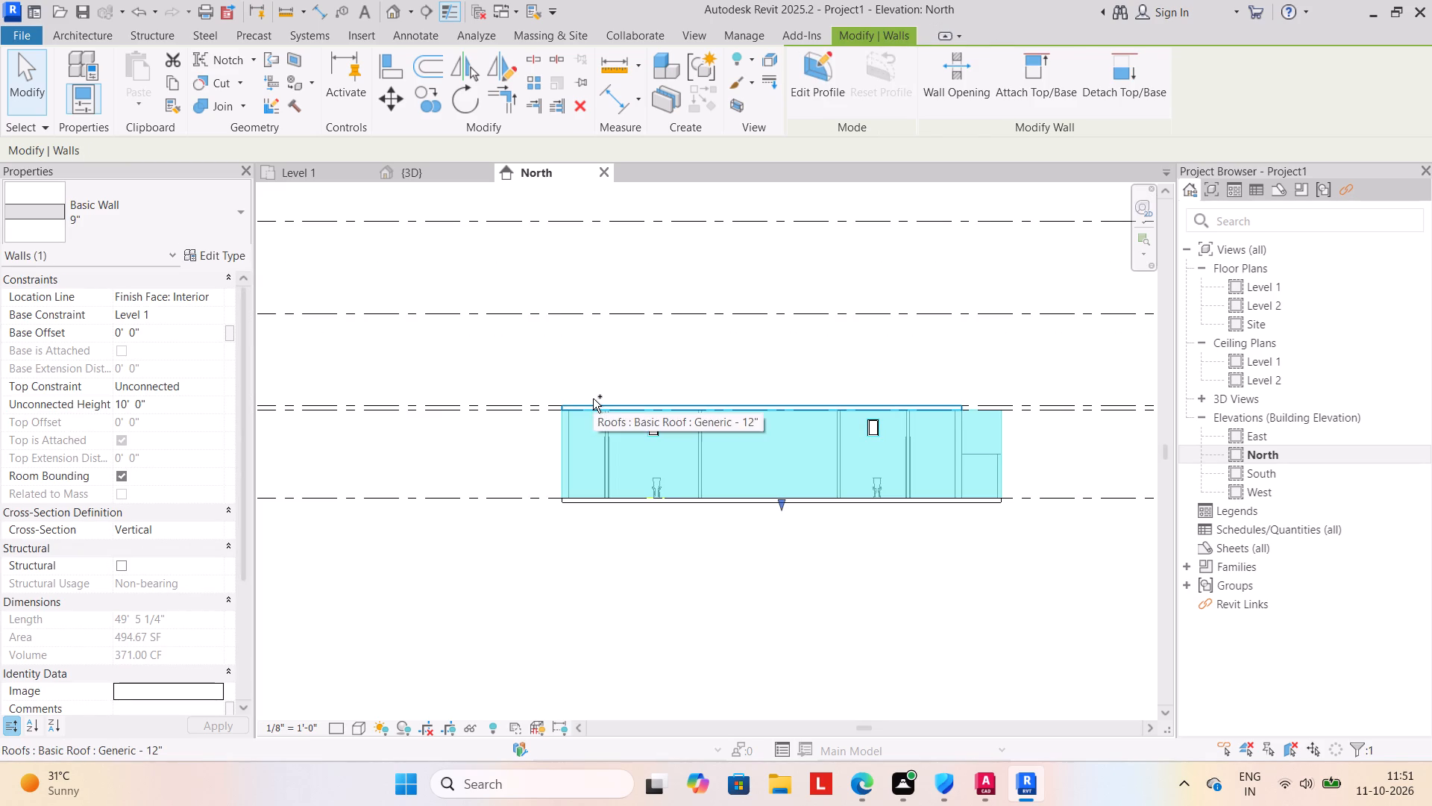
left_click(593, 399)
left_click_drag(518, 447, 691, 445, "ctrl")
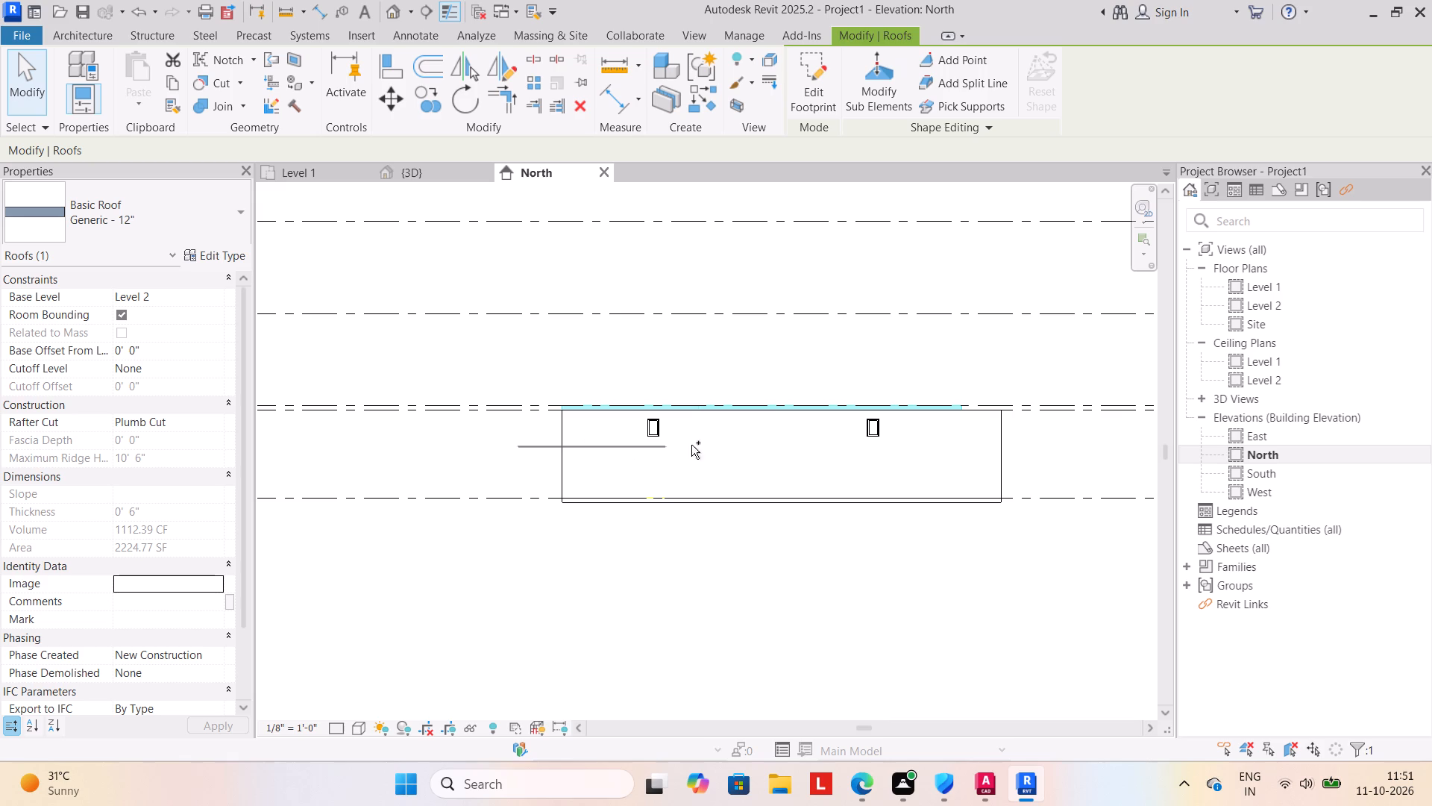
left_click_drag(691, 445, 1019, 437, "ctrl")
Select the Level 1 house elements in the North elevation, add the Generic - 12" roof, and copy them to the clipboard.
left_click_drag(1017, 445, 773, 454)
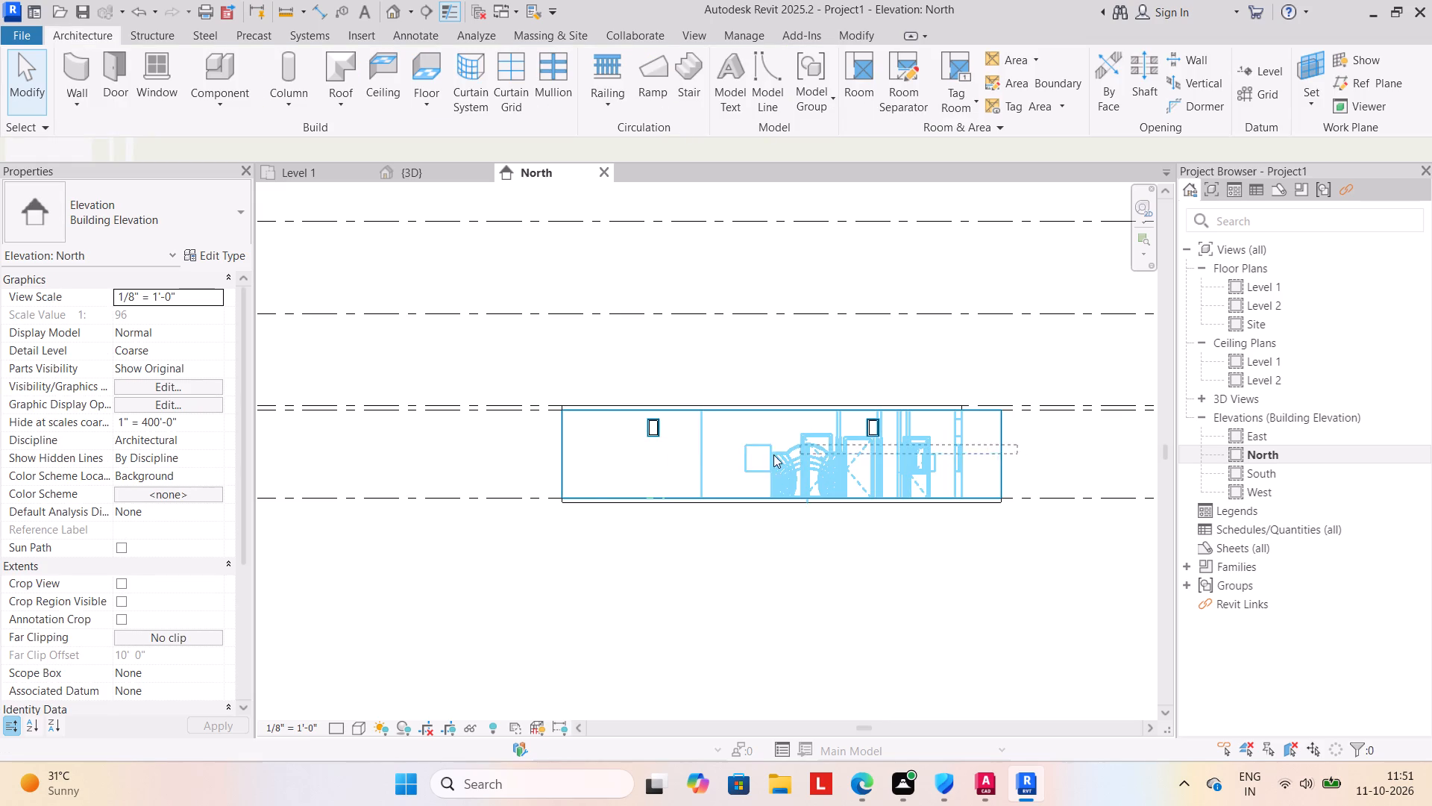
left_click_drag(773, 454, 511, 463)
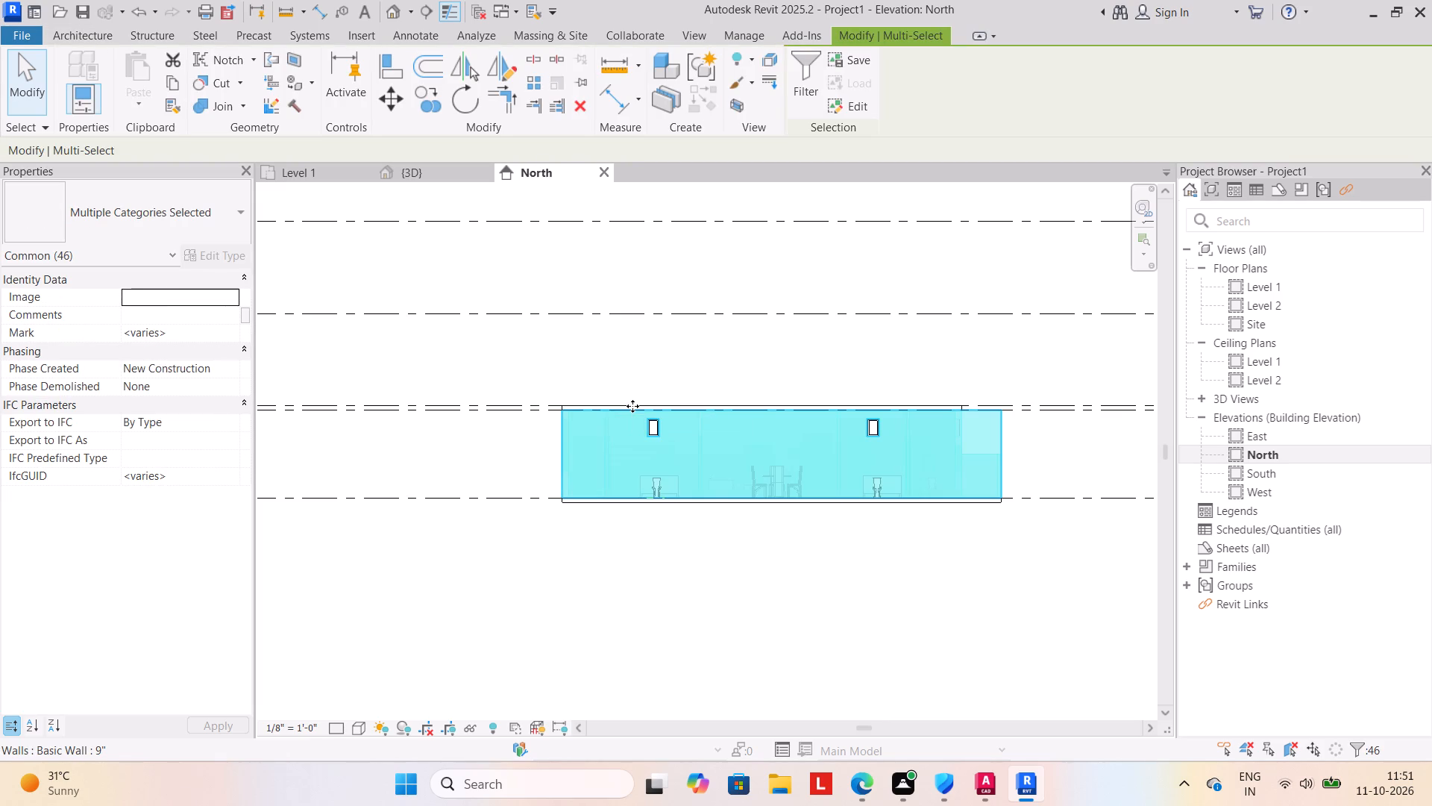
left_click(632, 406, "ctrl")
scroll(610, 402, "up", 4, "ctrl")
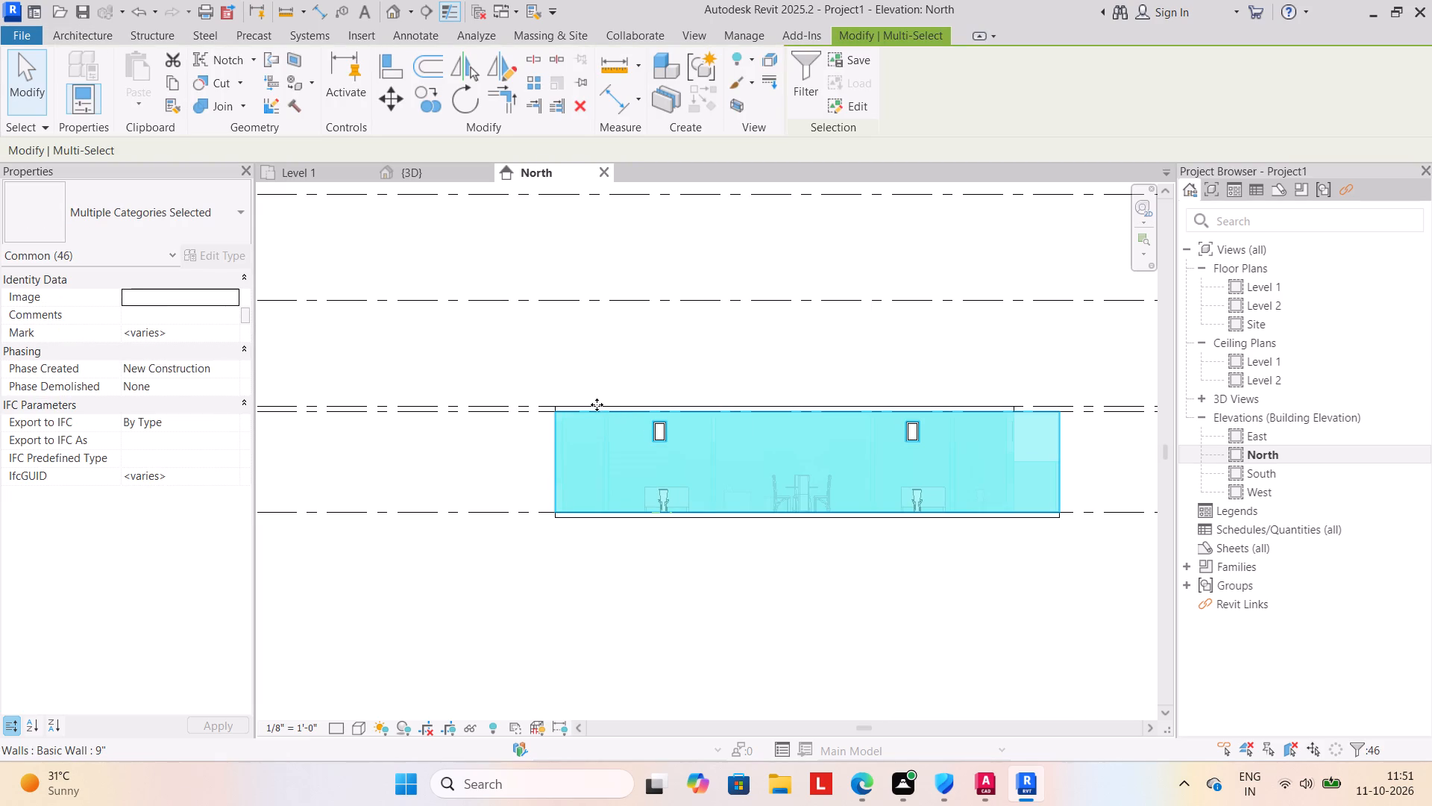
left_click(587, 406, "ctrl")
left_click(562, 405, "ctrl")
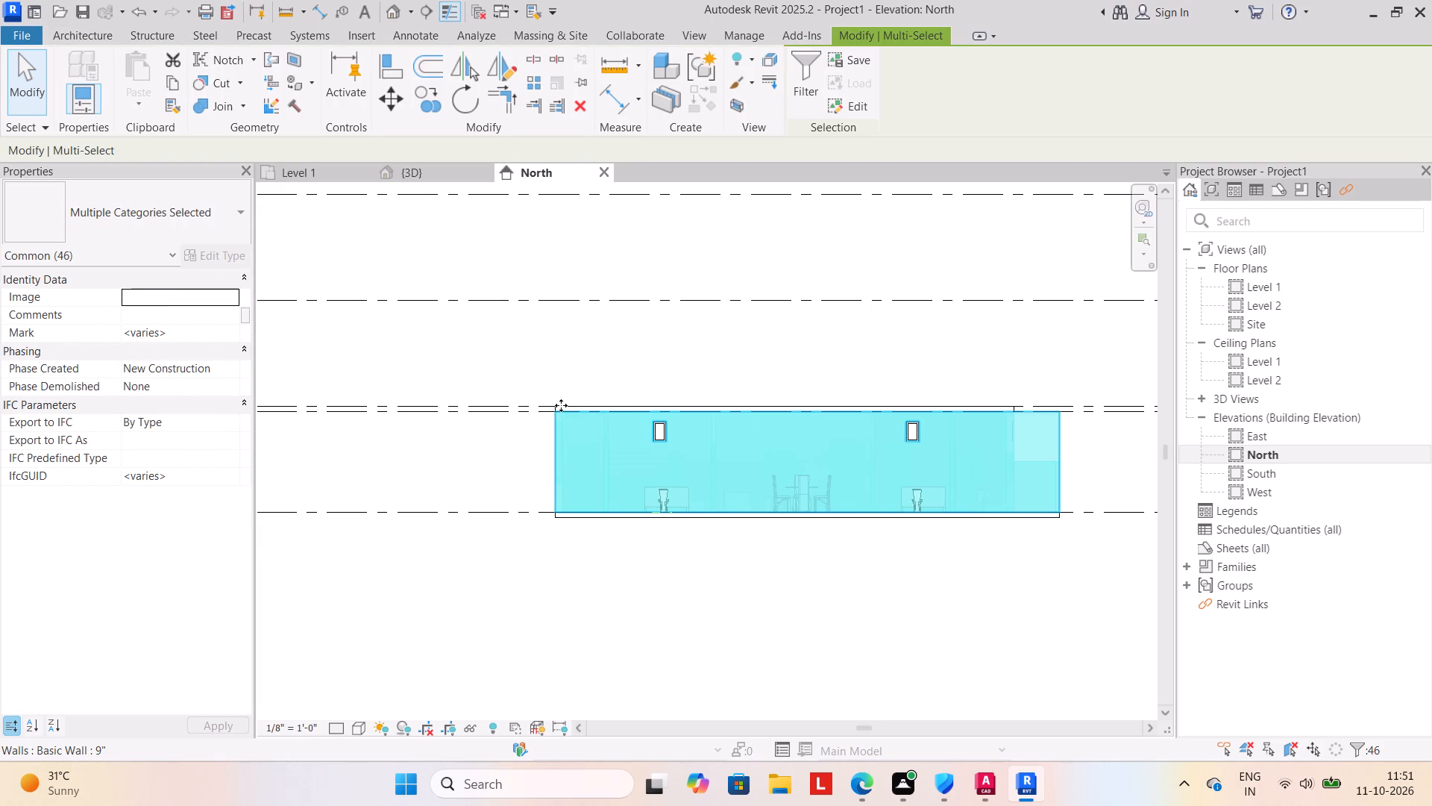
scroll(562, 402, "up", 3)
left_click(565, 404, "ctrl")
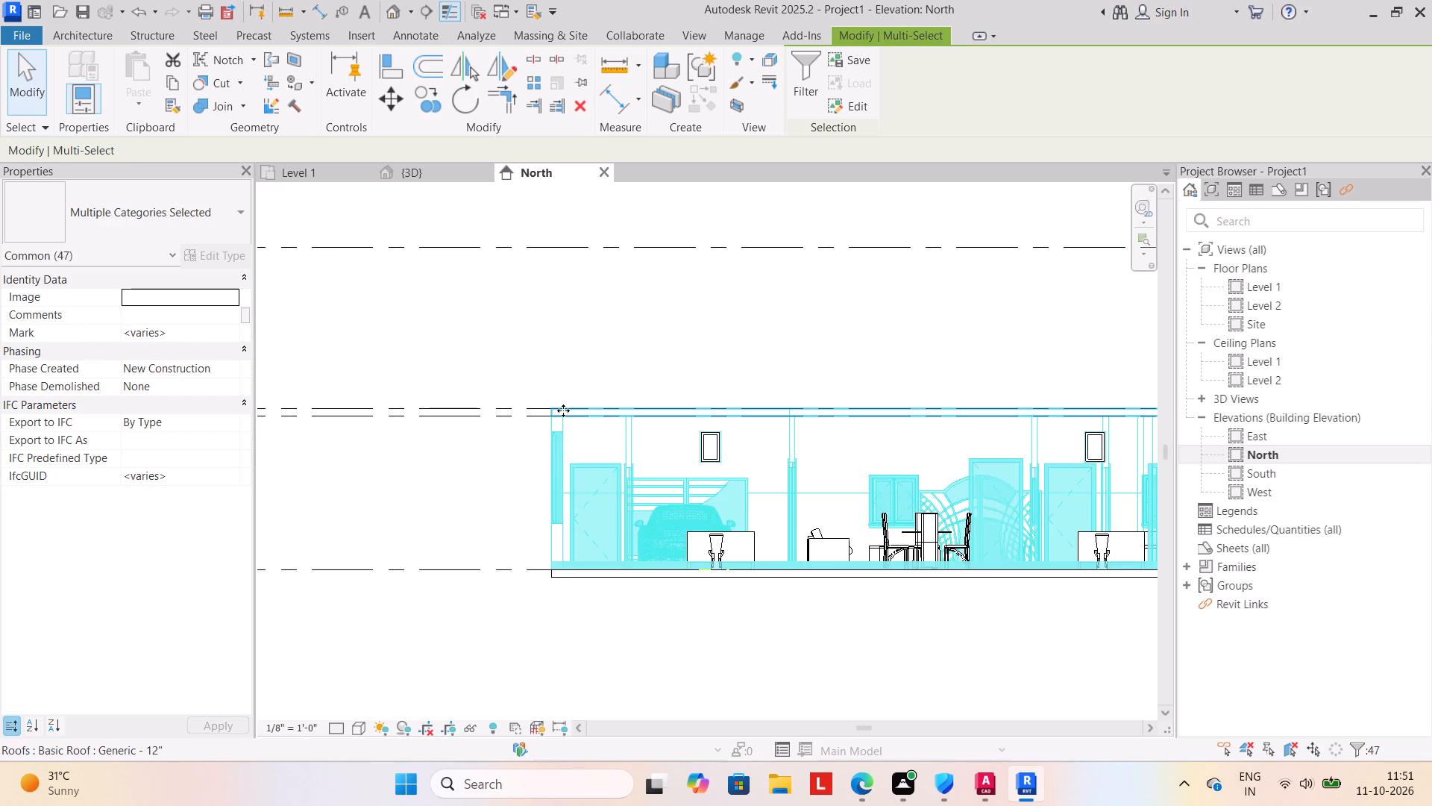
left_click(566, 407, "ctrl")
scroll(512, 357, "down", 6)
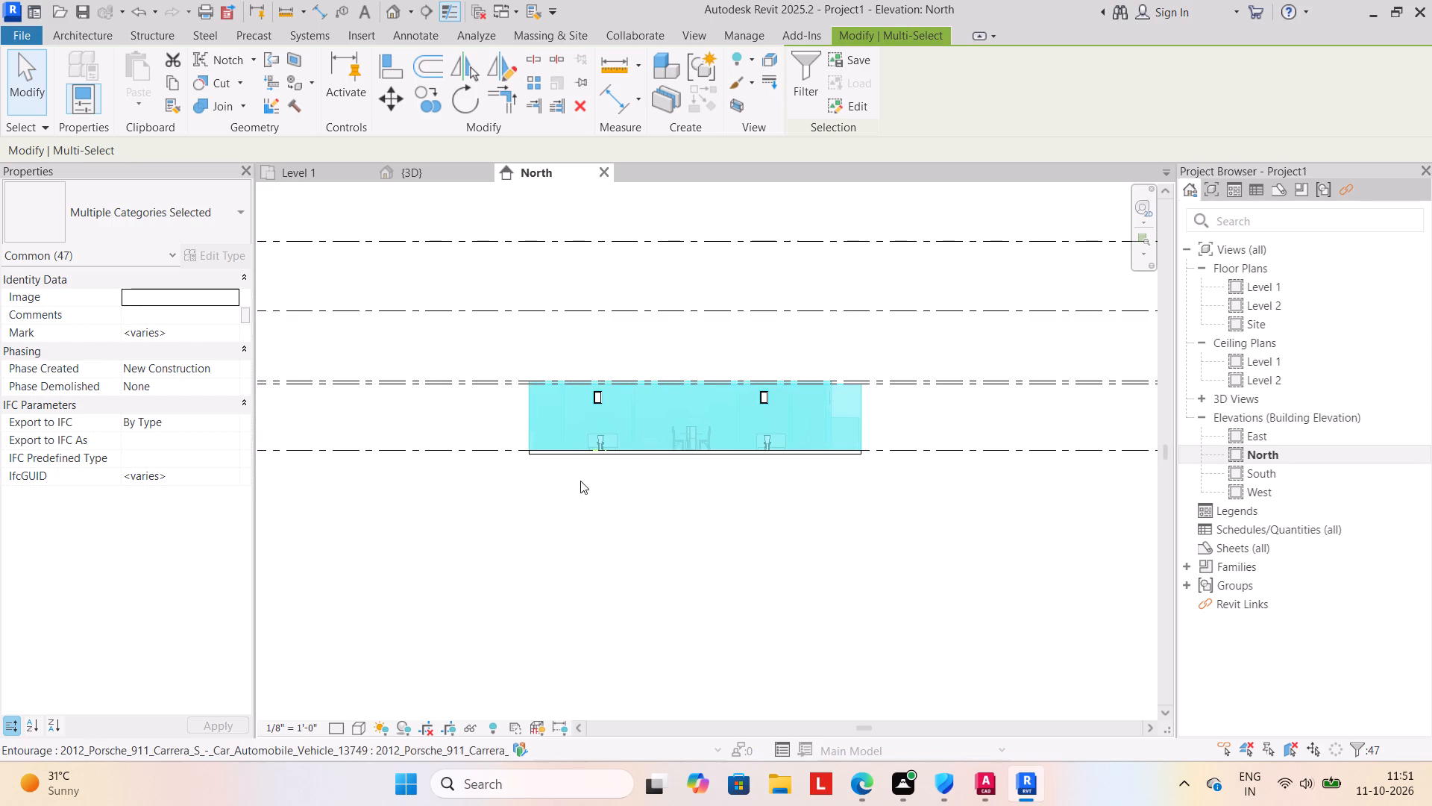
scroll(659, 361, "up", 3)
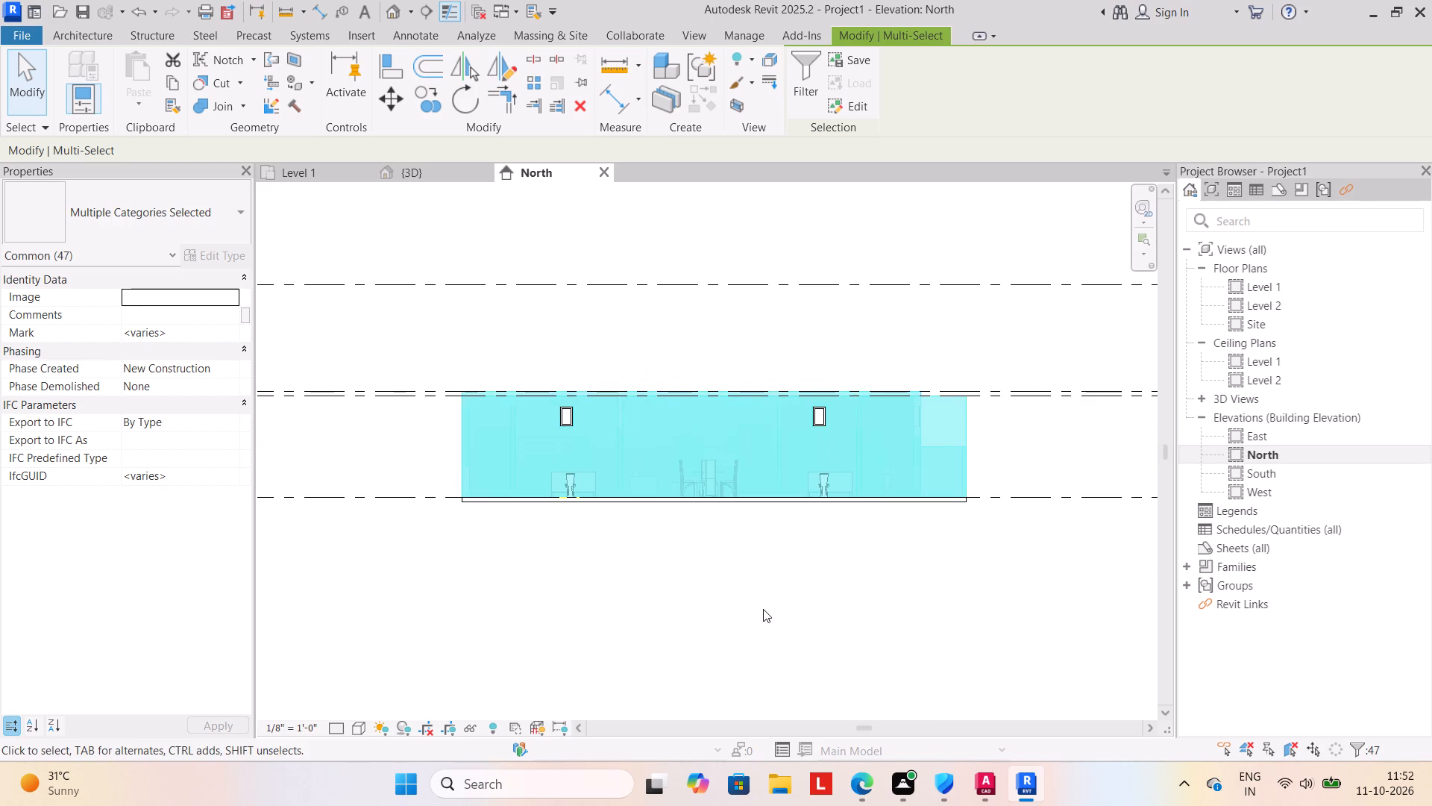
scroll(744, 602, "down", 1)
middle_click_drag(744, 602, 815, 565)
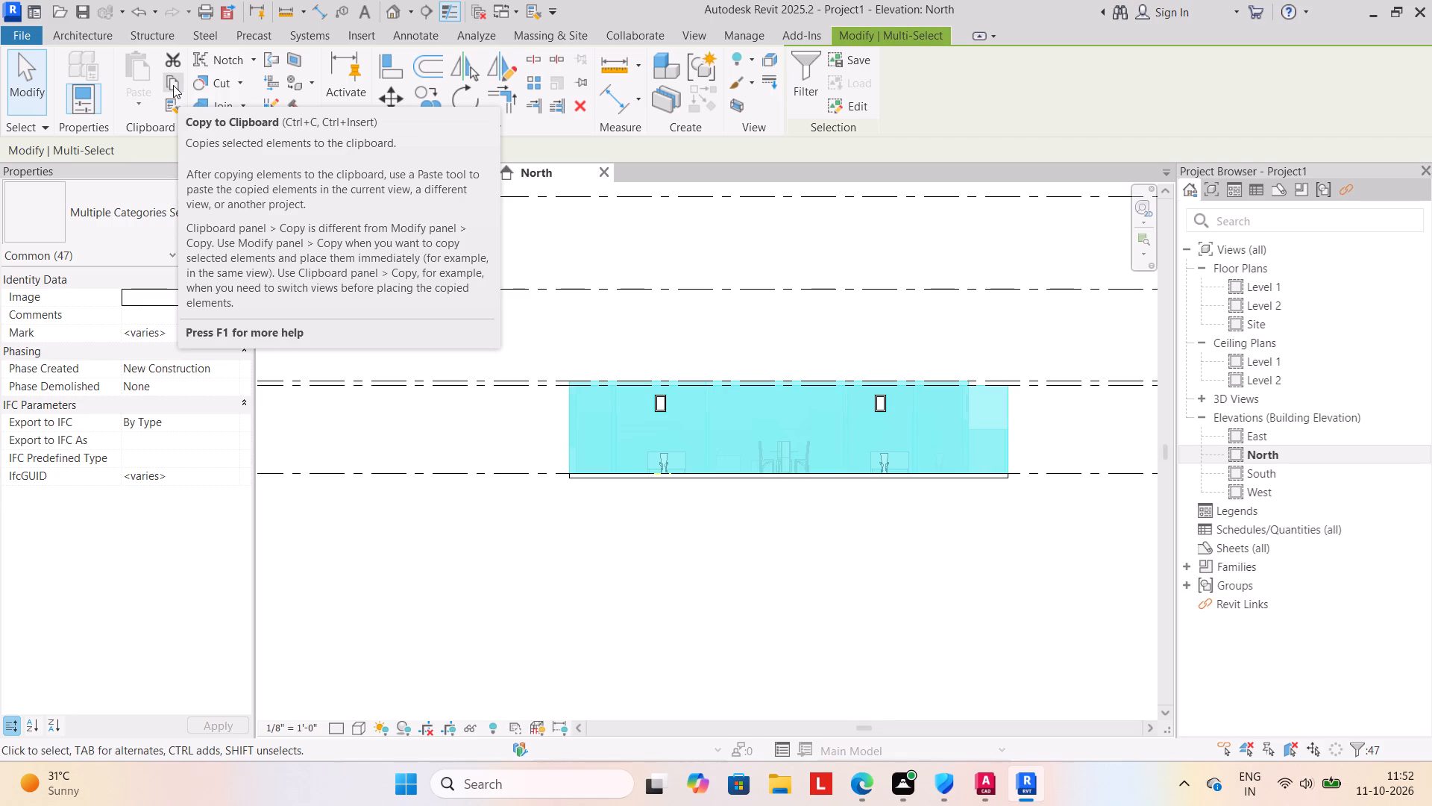
left_click(173, 85)
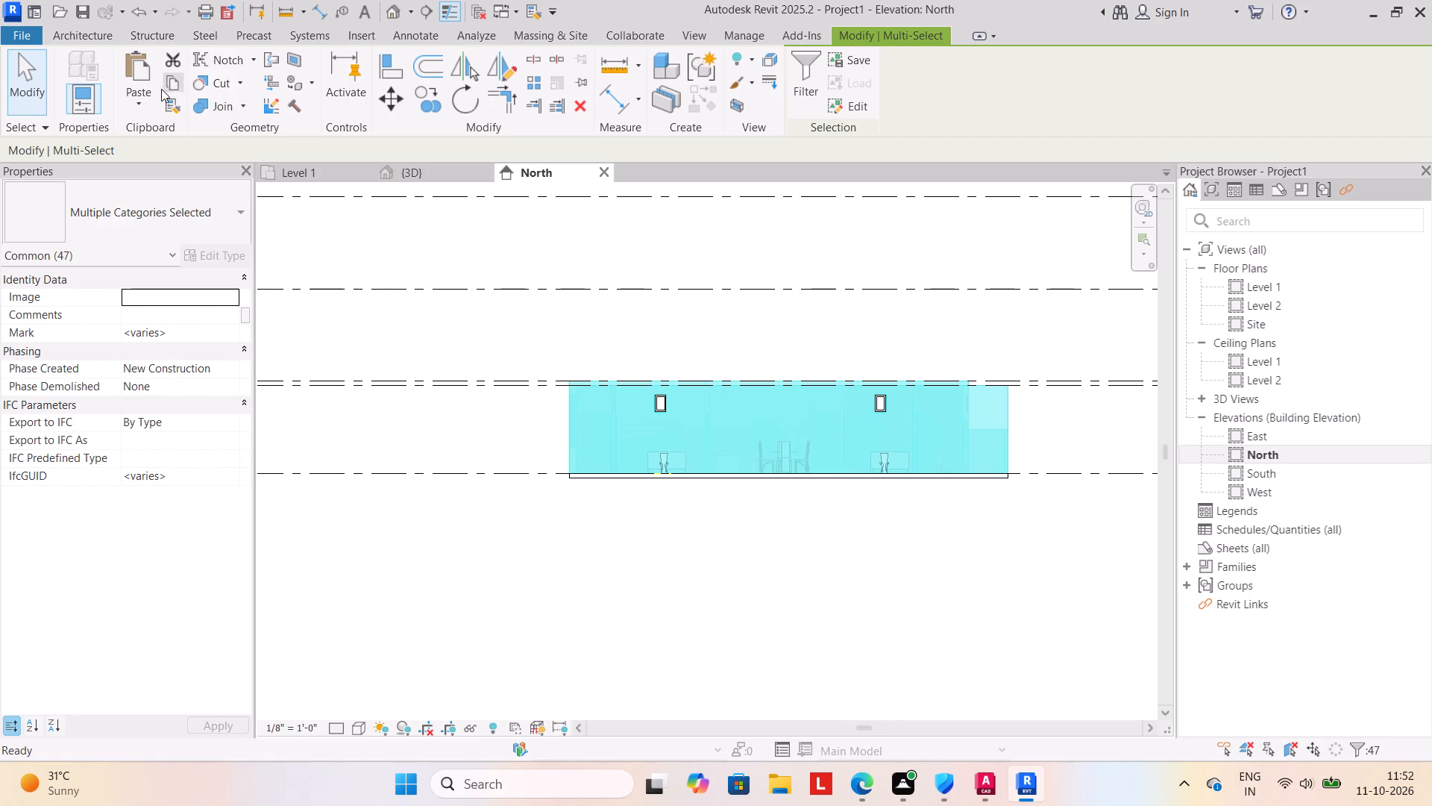
Paste the copied storey aligned to Level 3 and Level 4, then clear the selection.
left_click(141, 107)
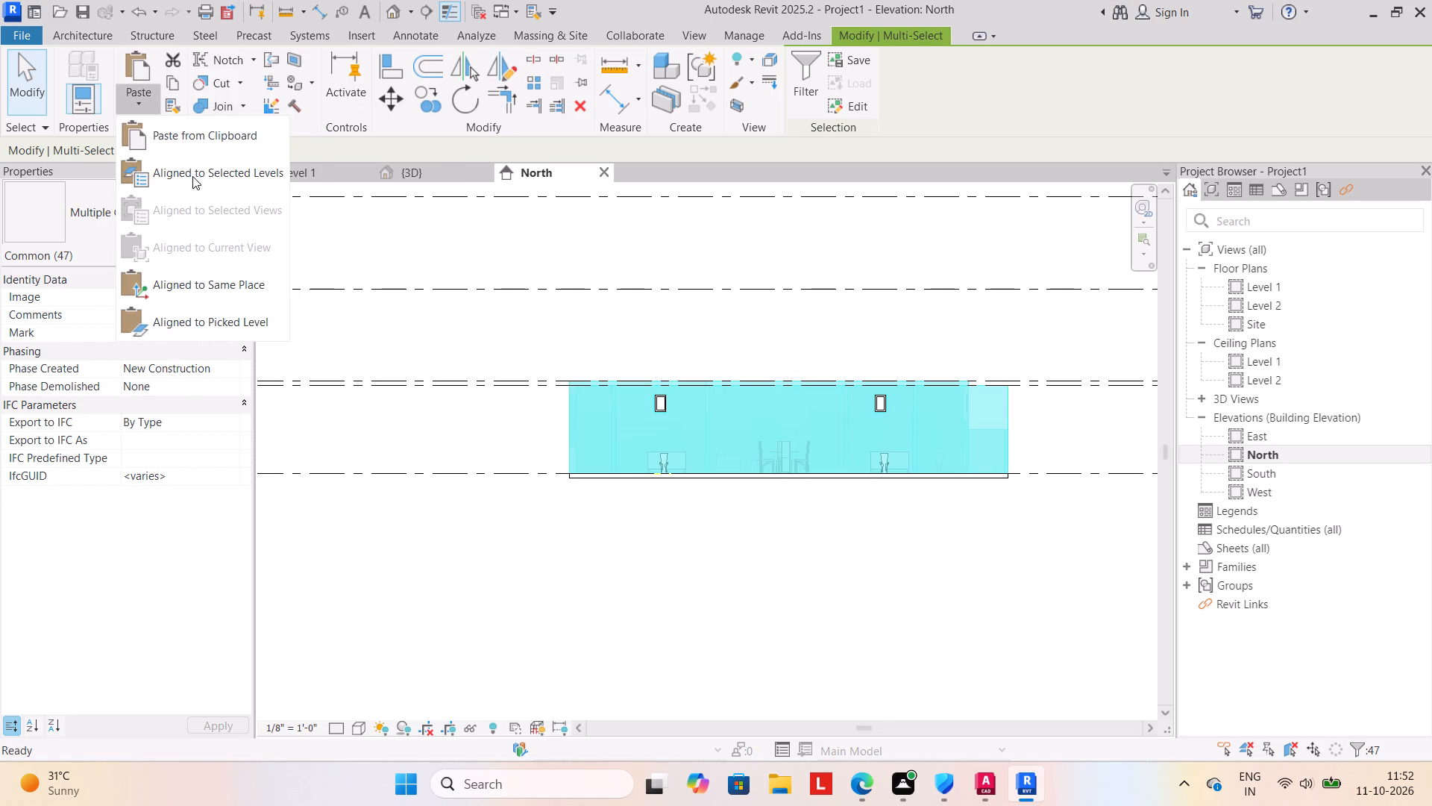
left_click(192, 176)
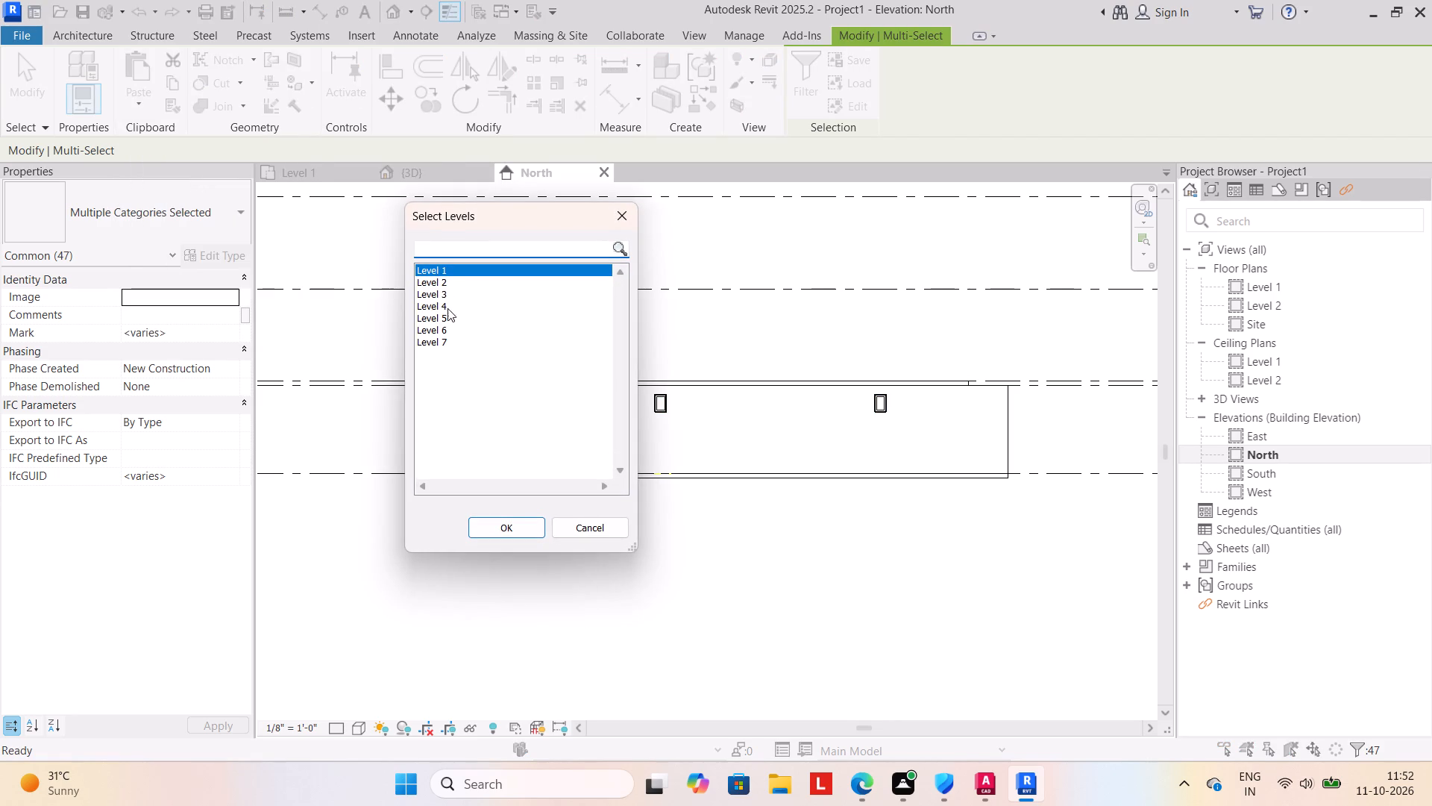
left_click(439, 293)
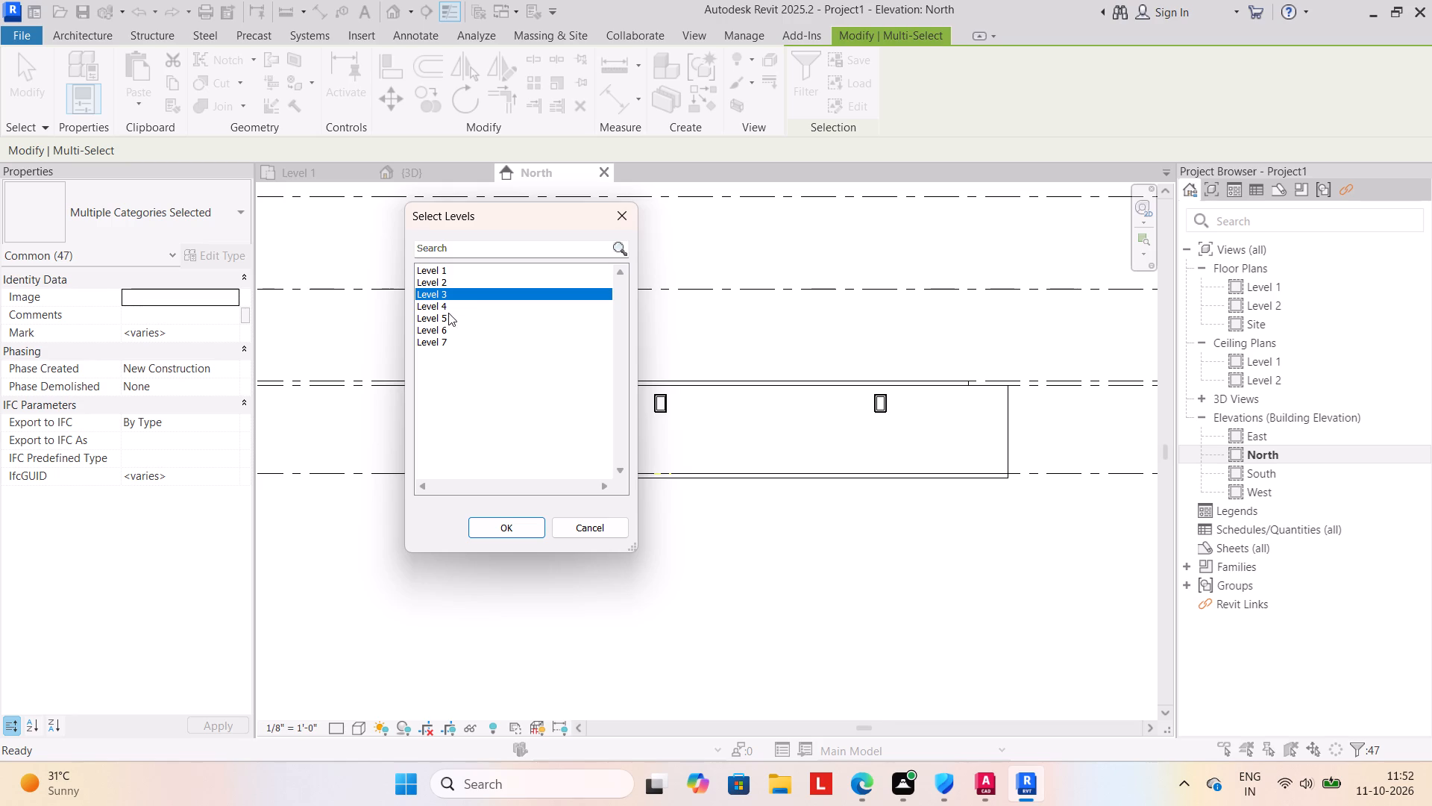
left_click(447, 310, "ctrl")
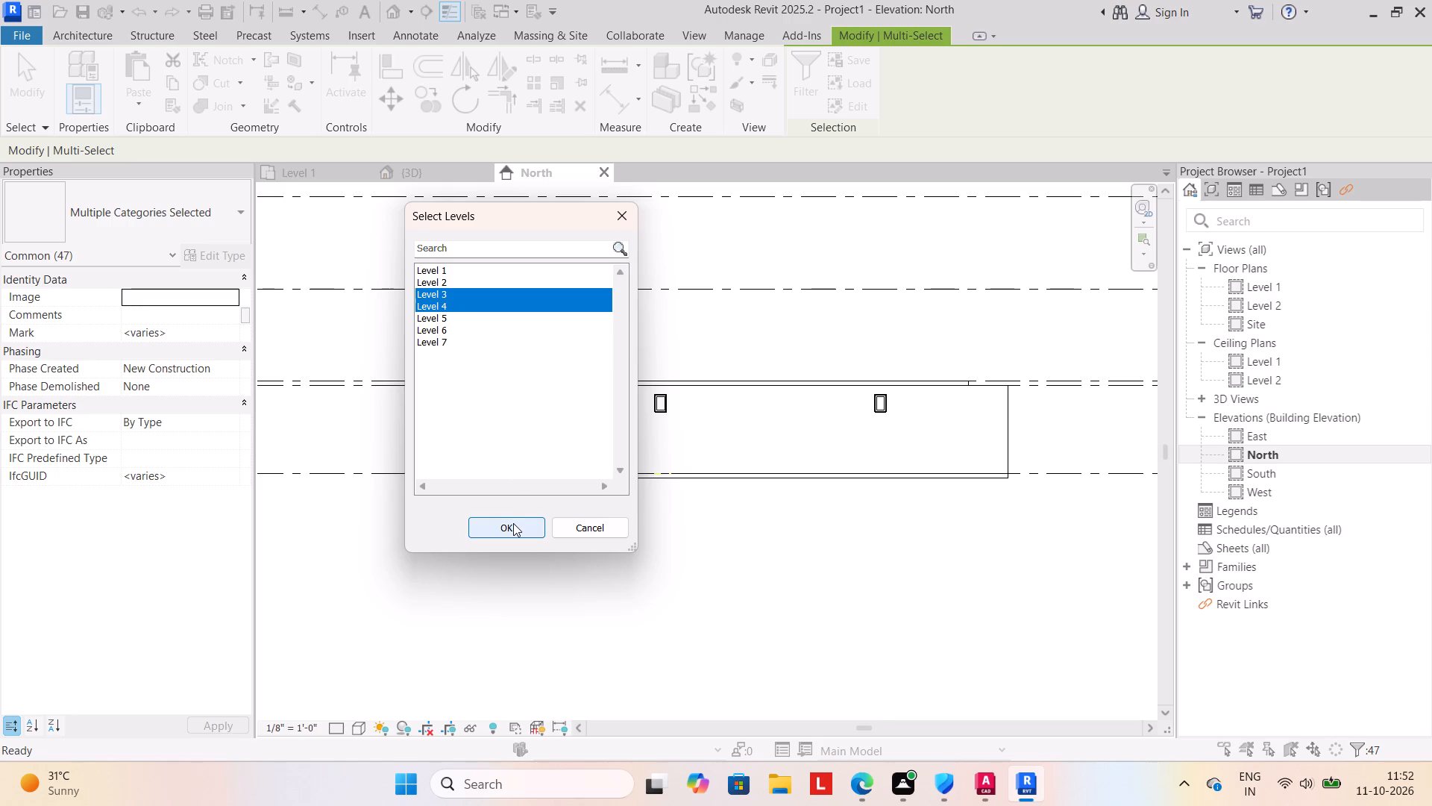
left_click(513, 523)
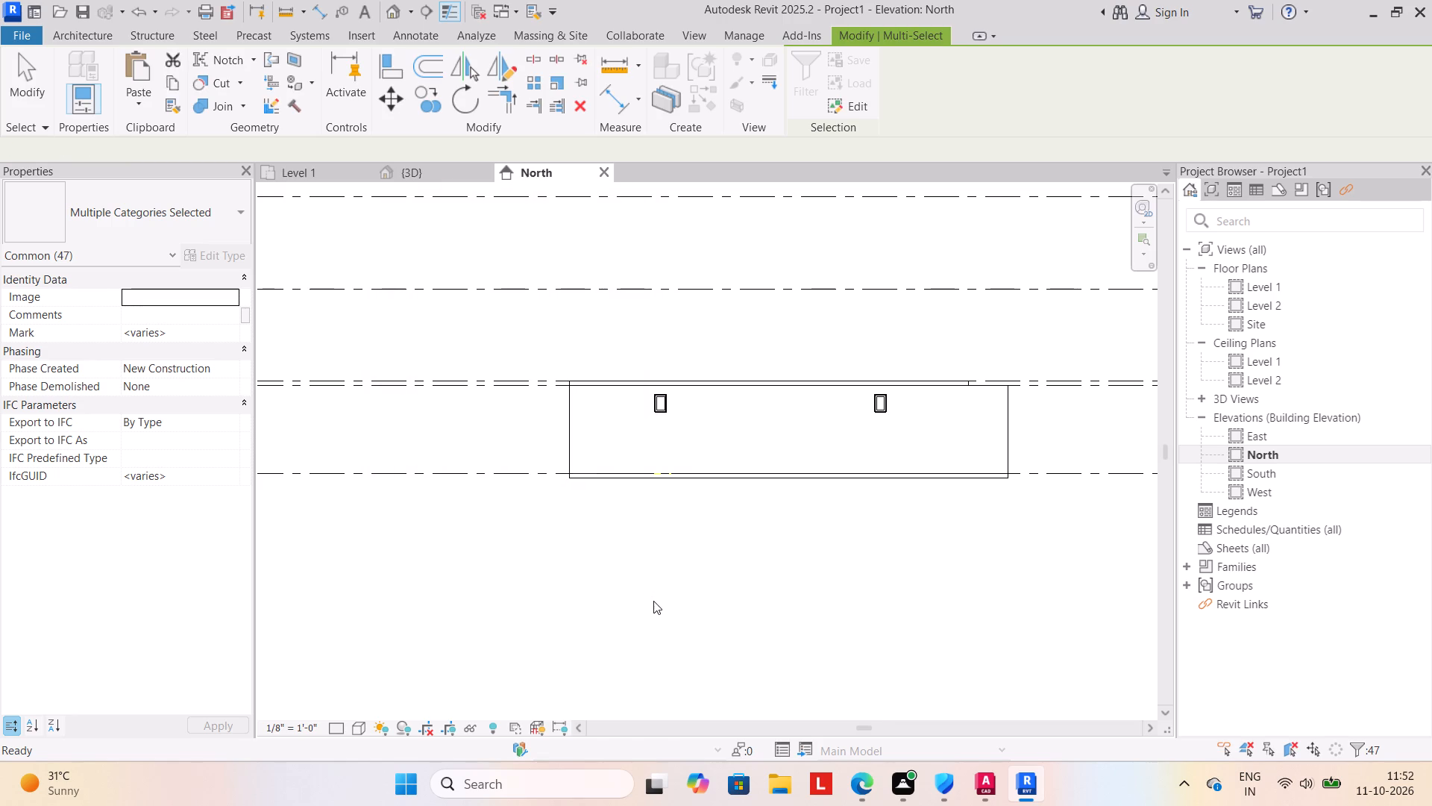
left_click(615, 608)
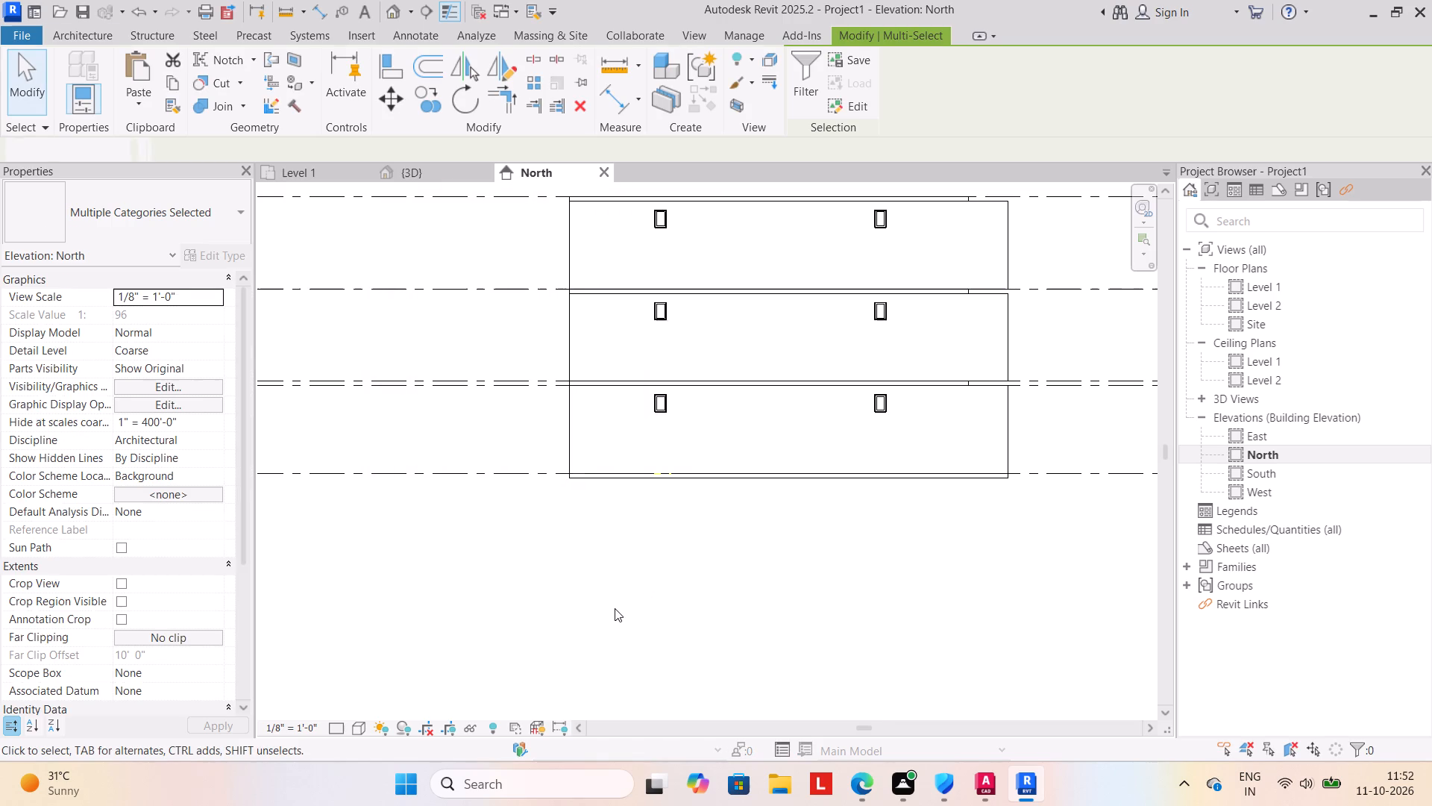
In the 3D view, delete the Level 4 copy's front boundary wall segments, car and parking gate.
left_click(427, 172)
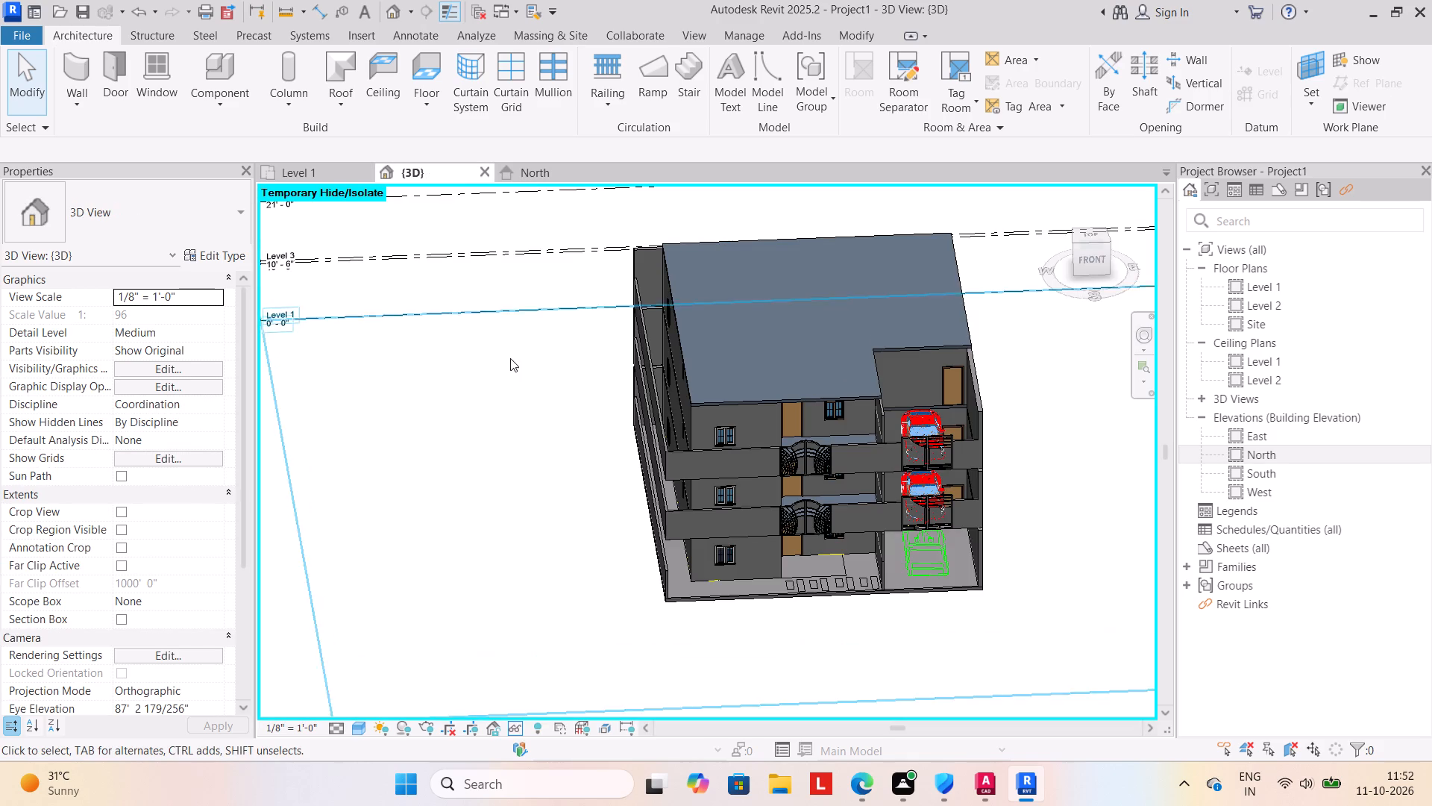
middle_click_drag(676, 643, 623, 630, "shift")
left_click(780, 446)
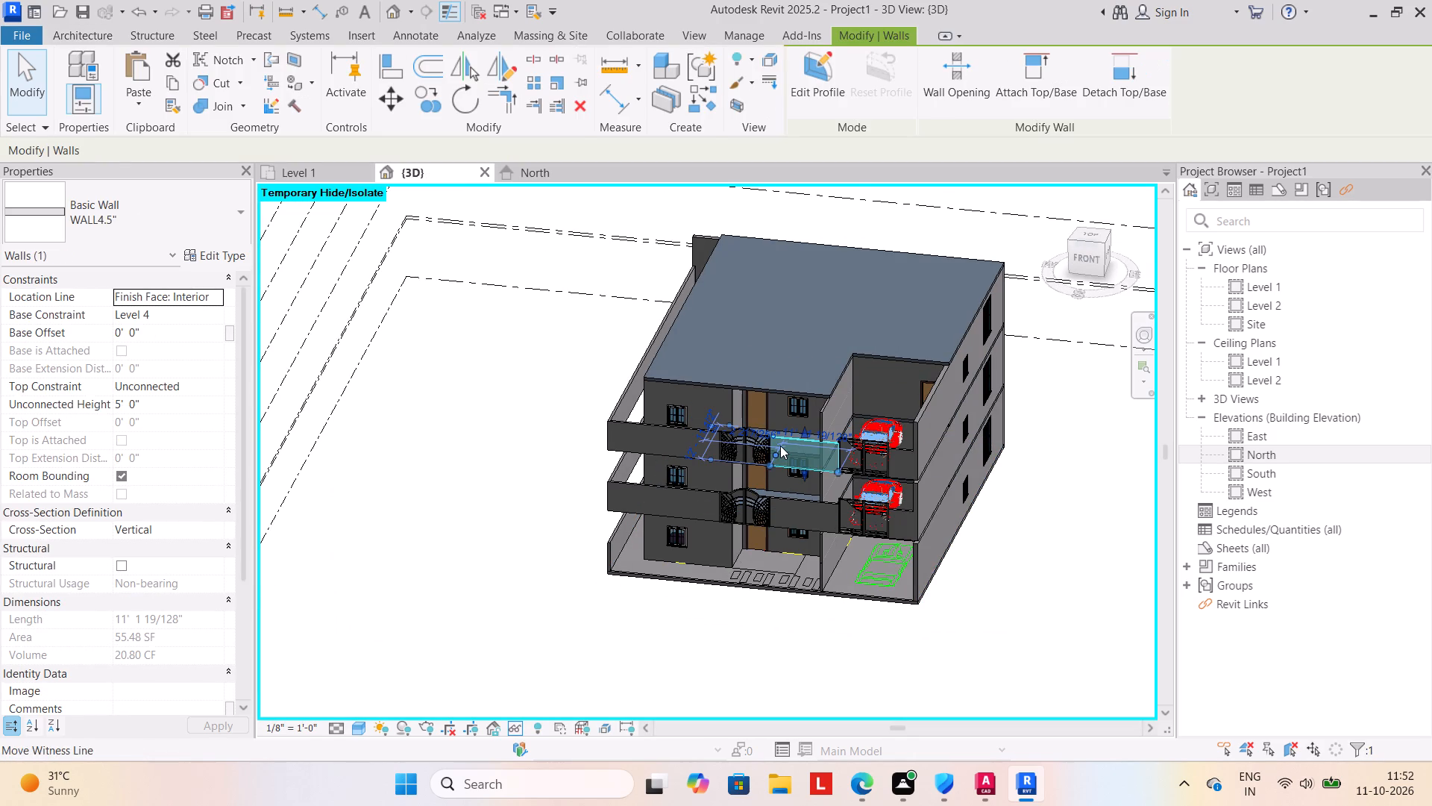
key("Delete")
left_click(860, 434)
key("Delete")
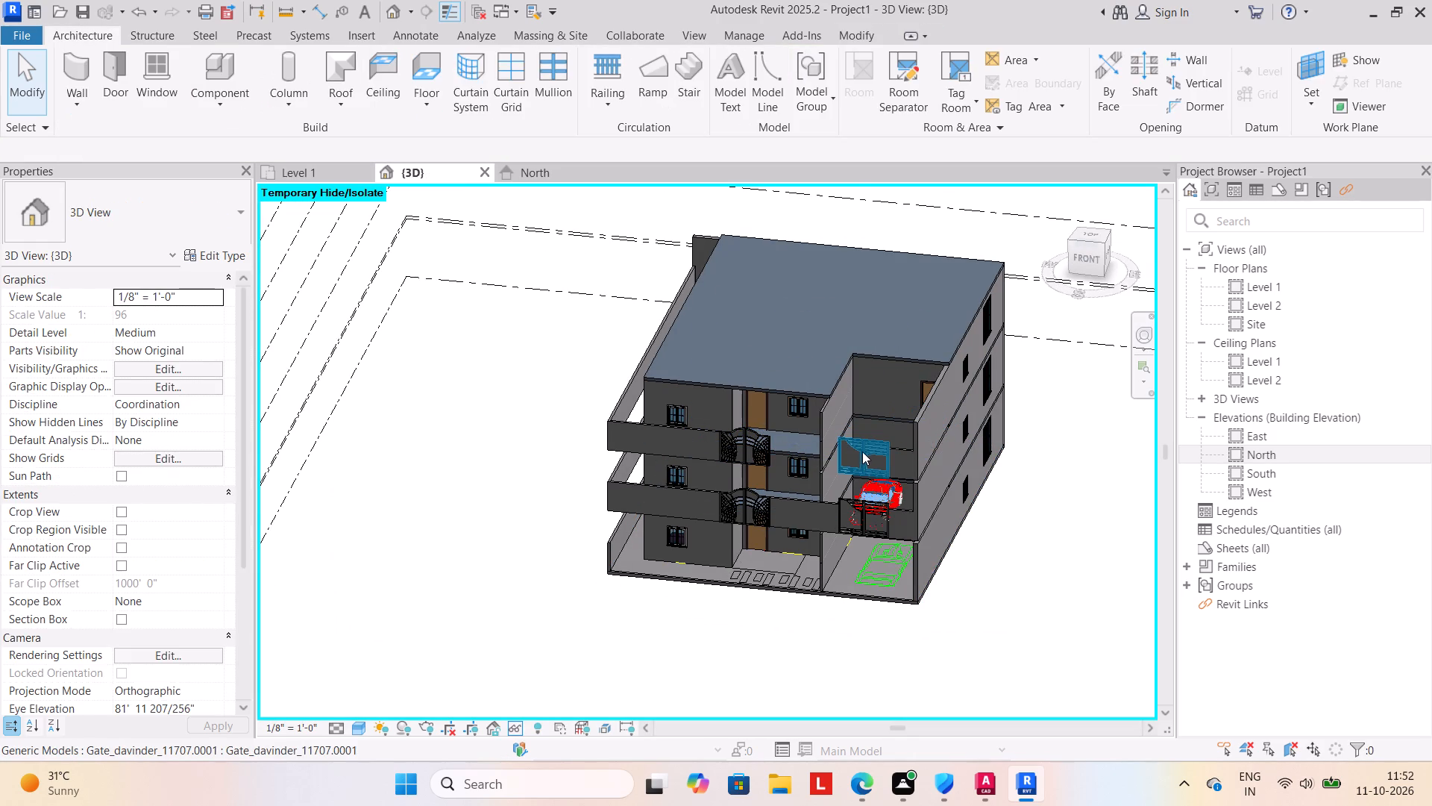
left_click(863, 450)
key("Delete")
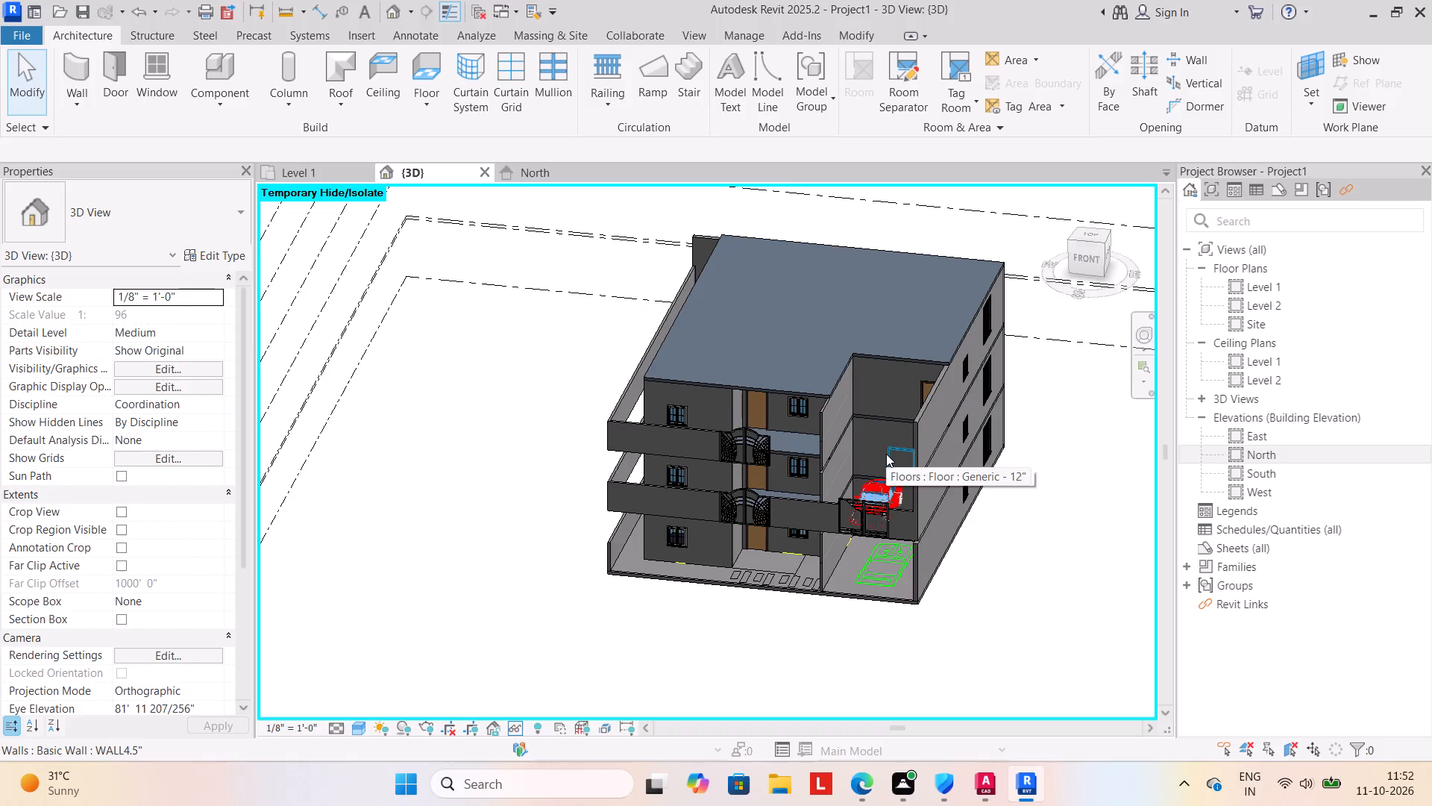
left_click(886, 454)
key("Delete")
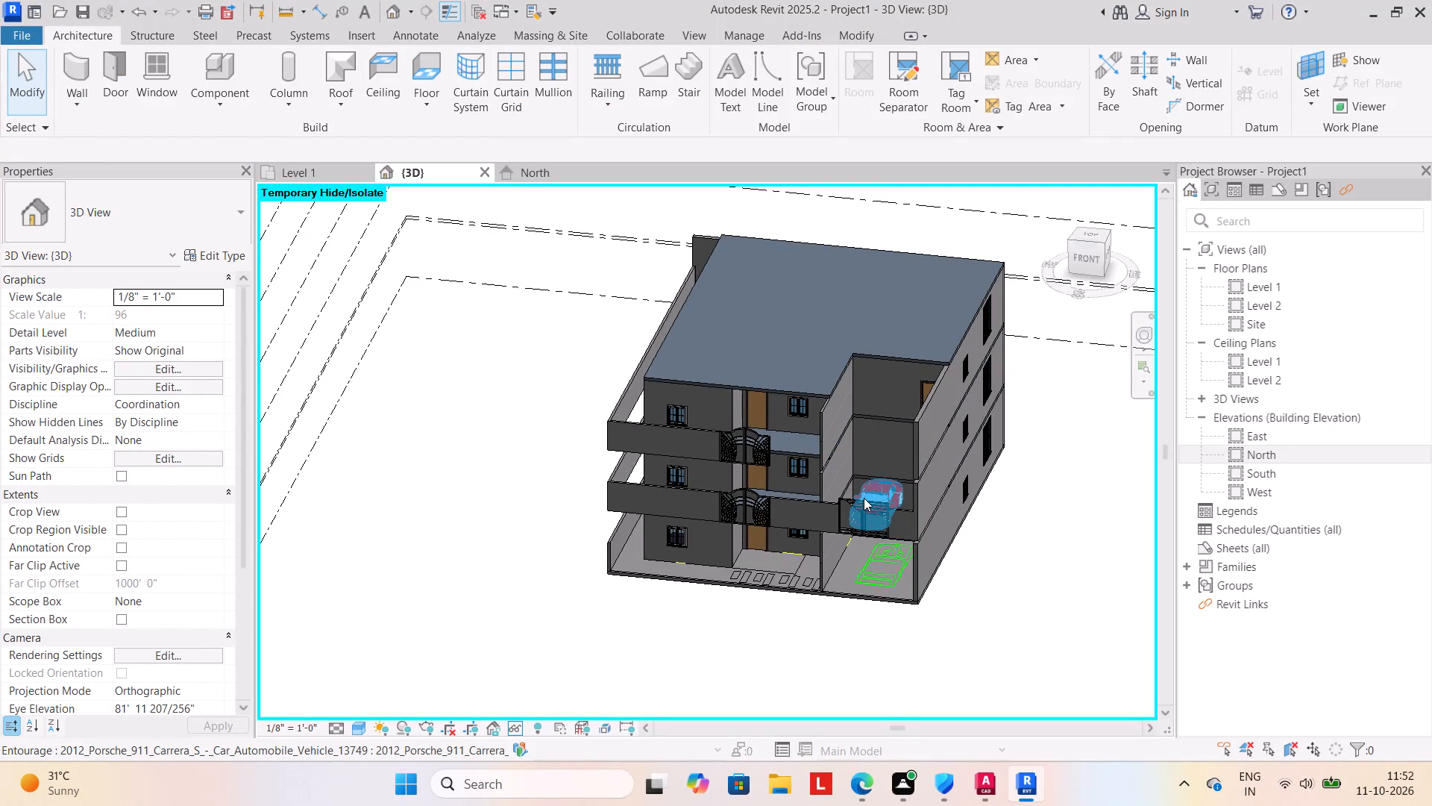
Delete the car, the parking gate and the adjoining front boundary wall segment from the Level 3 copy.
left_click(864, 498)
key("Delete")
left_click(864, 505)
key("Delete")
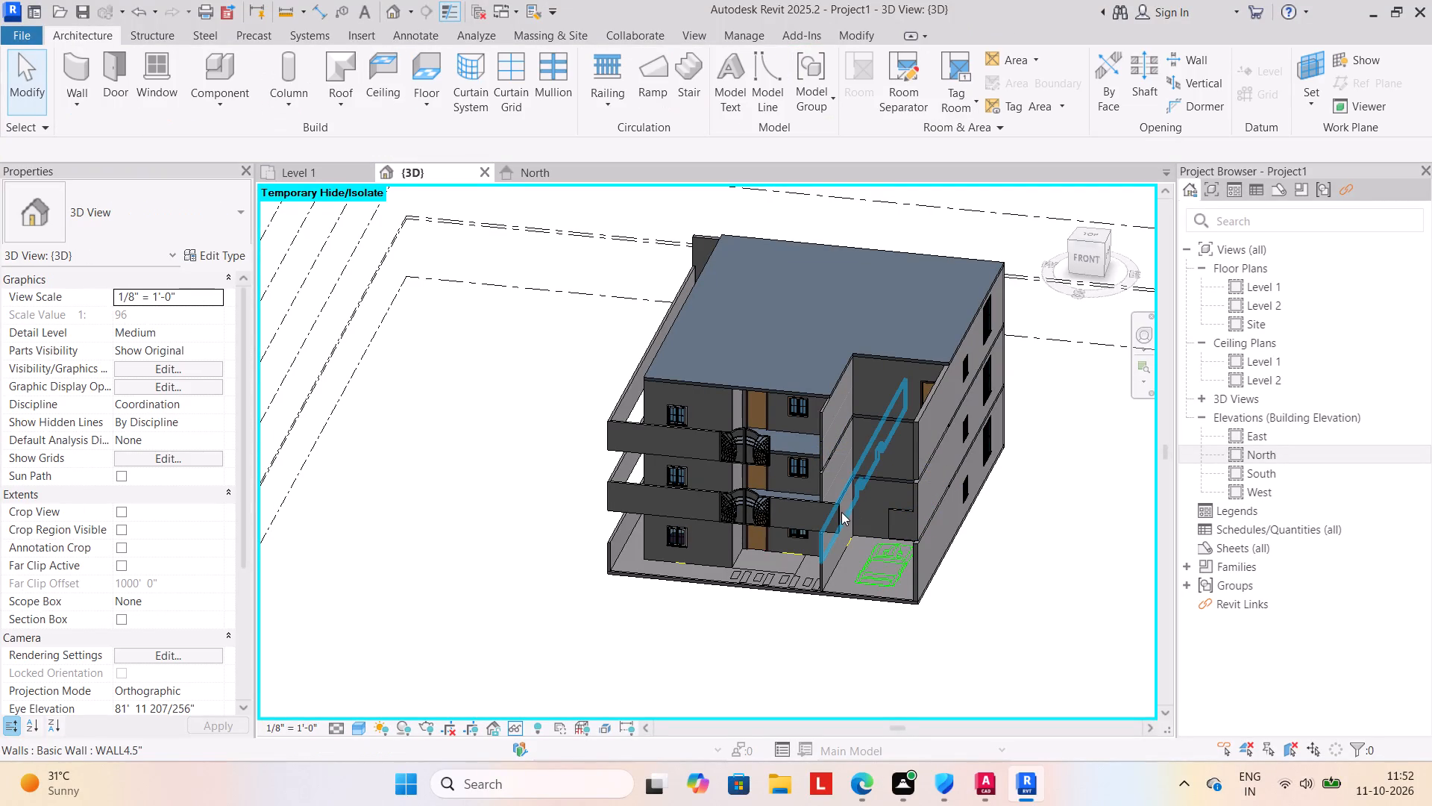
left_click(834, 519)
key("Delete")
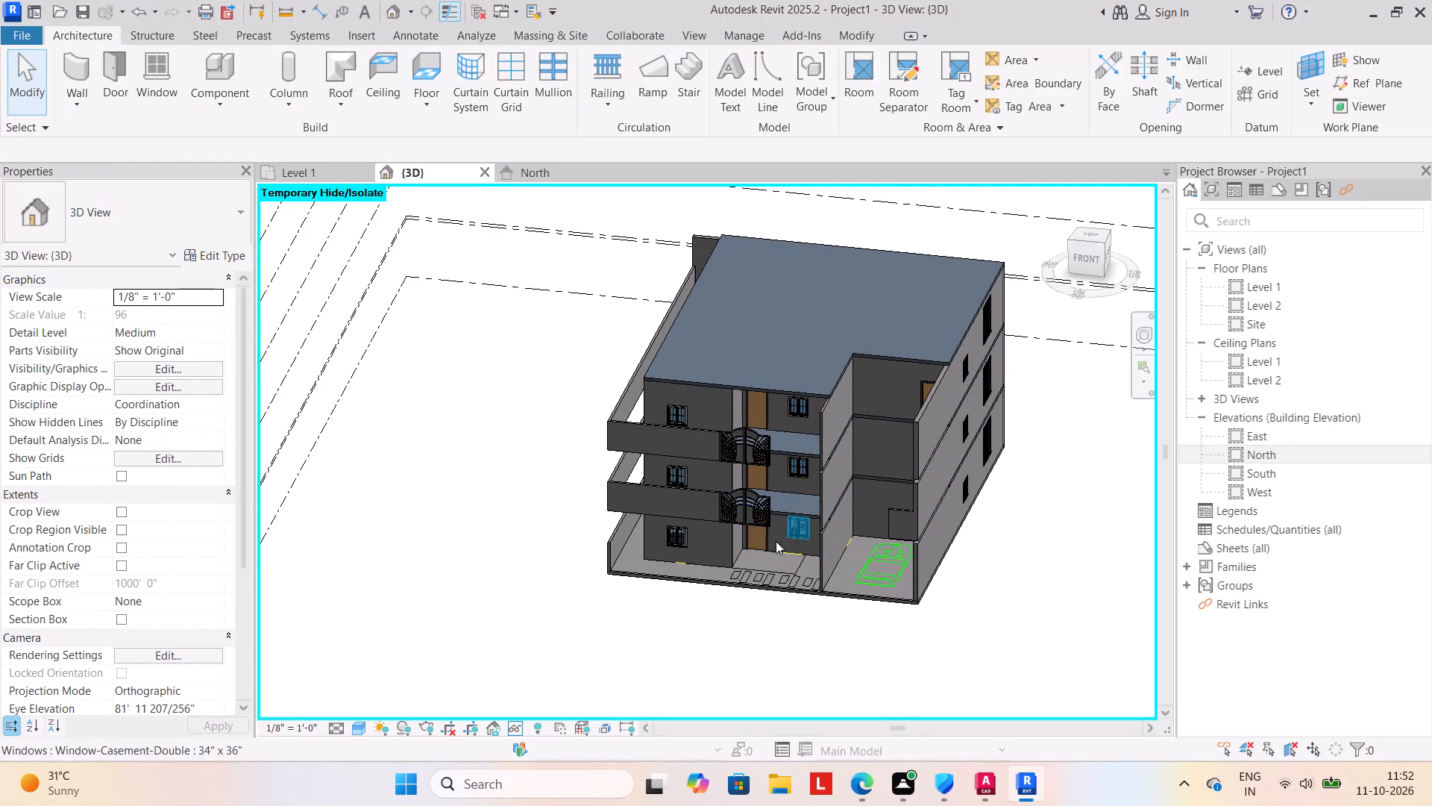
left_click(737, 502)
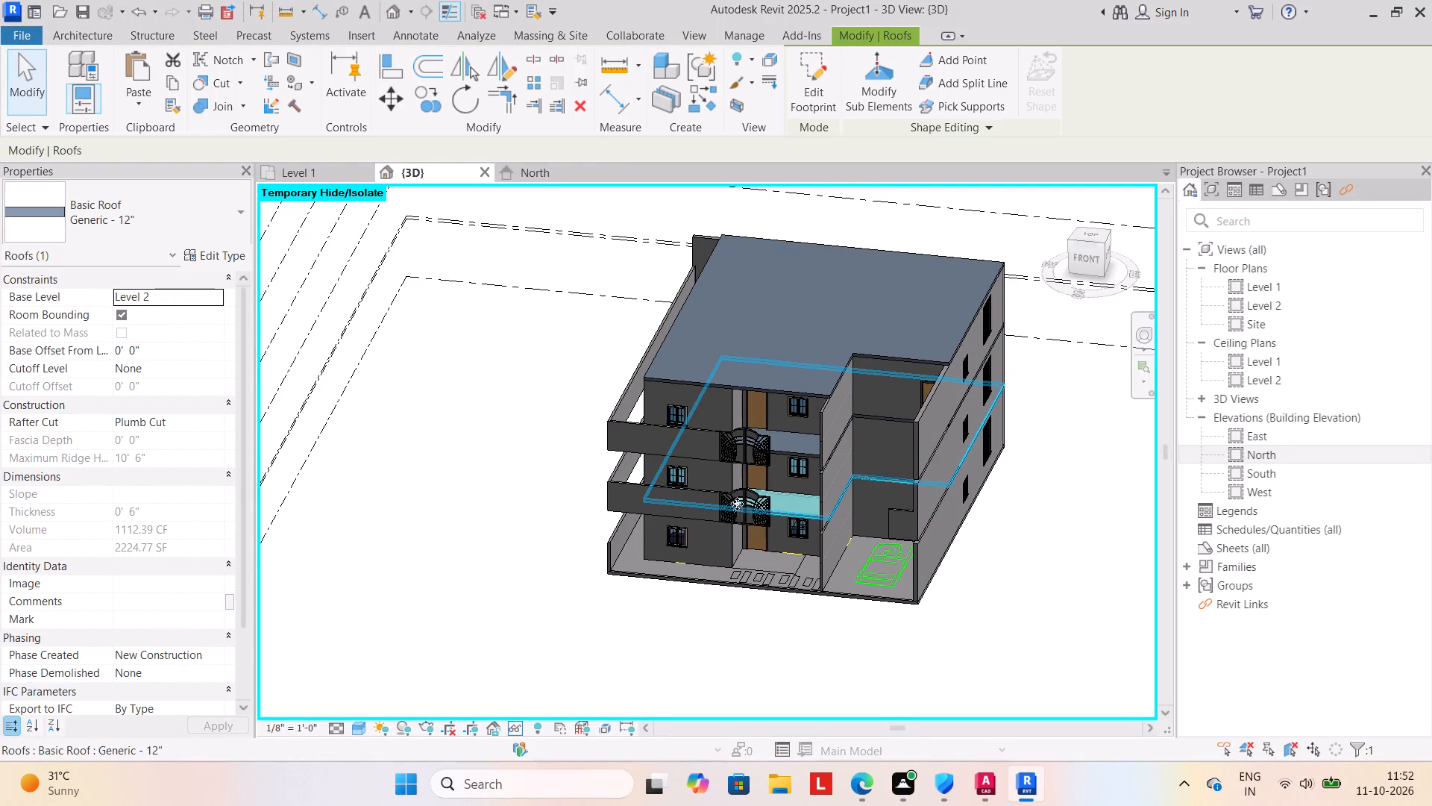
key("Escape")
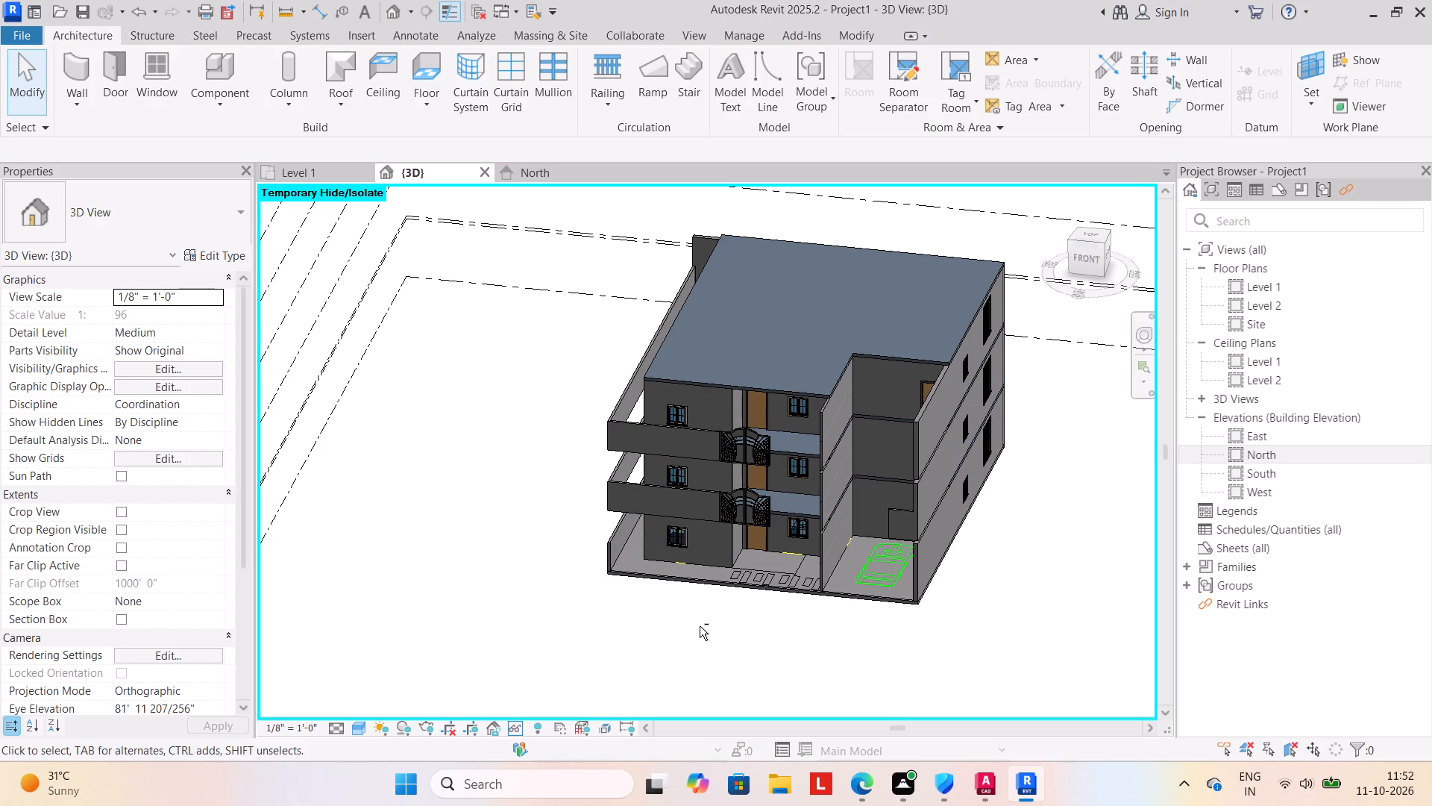
Undo the wall, gate and car deletions together with the pasted upper storeys, leaving only the ground-floor storey.
middle_click_drag(700, 626, 747, 626, "shift")
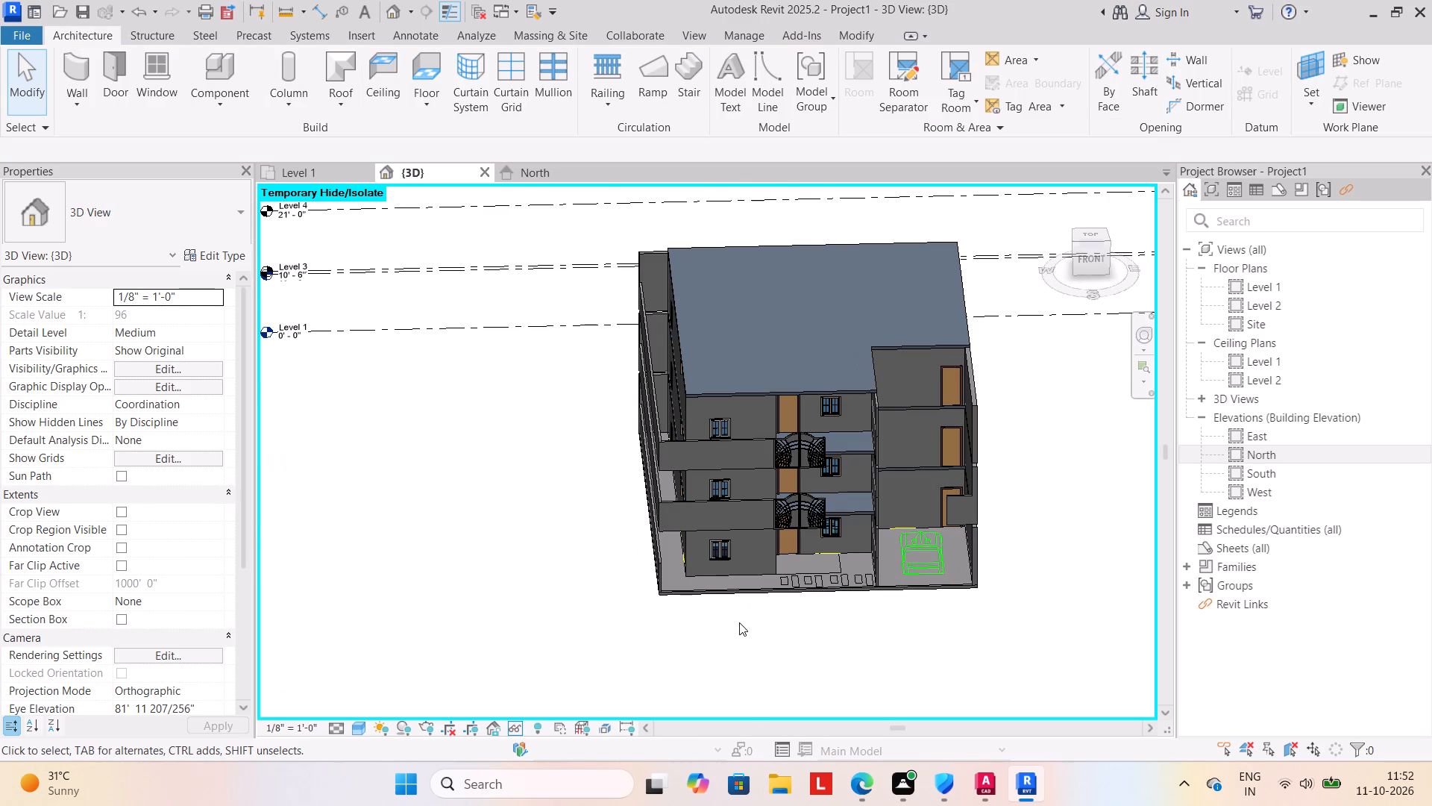
key("ctrl+z")
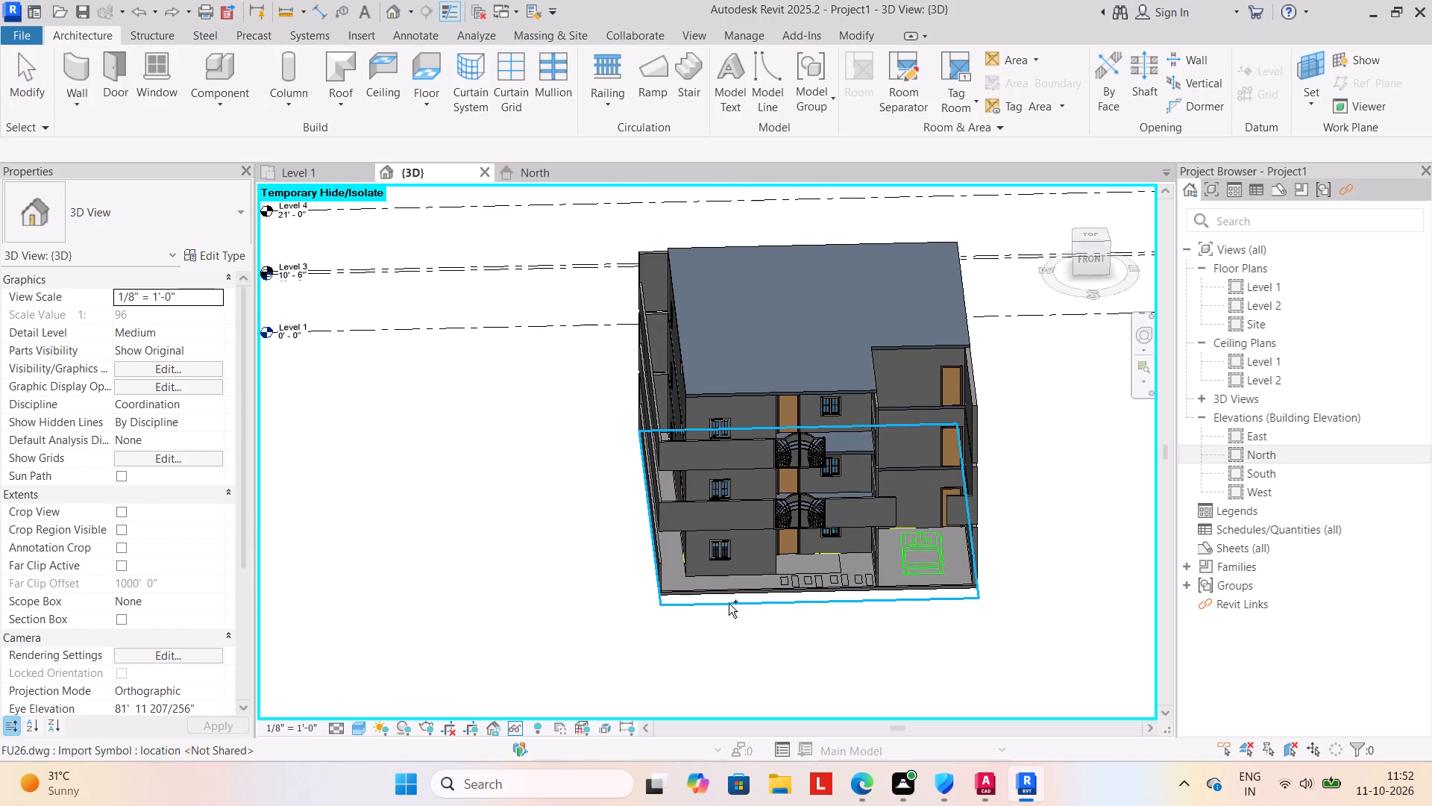
key("ctrl+z")
key("ctrl+z")
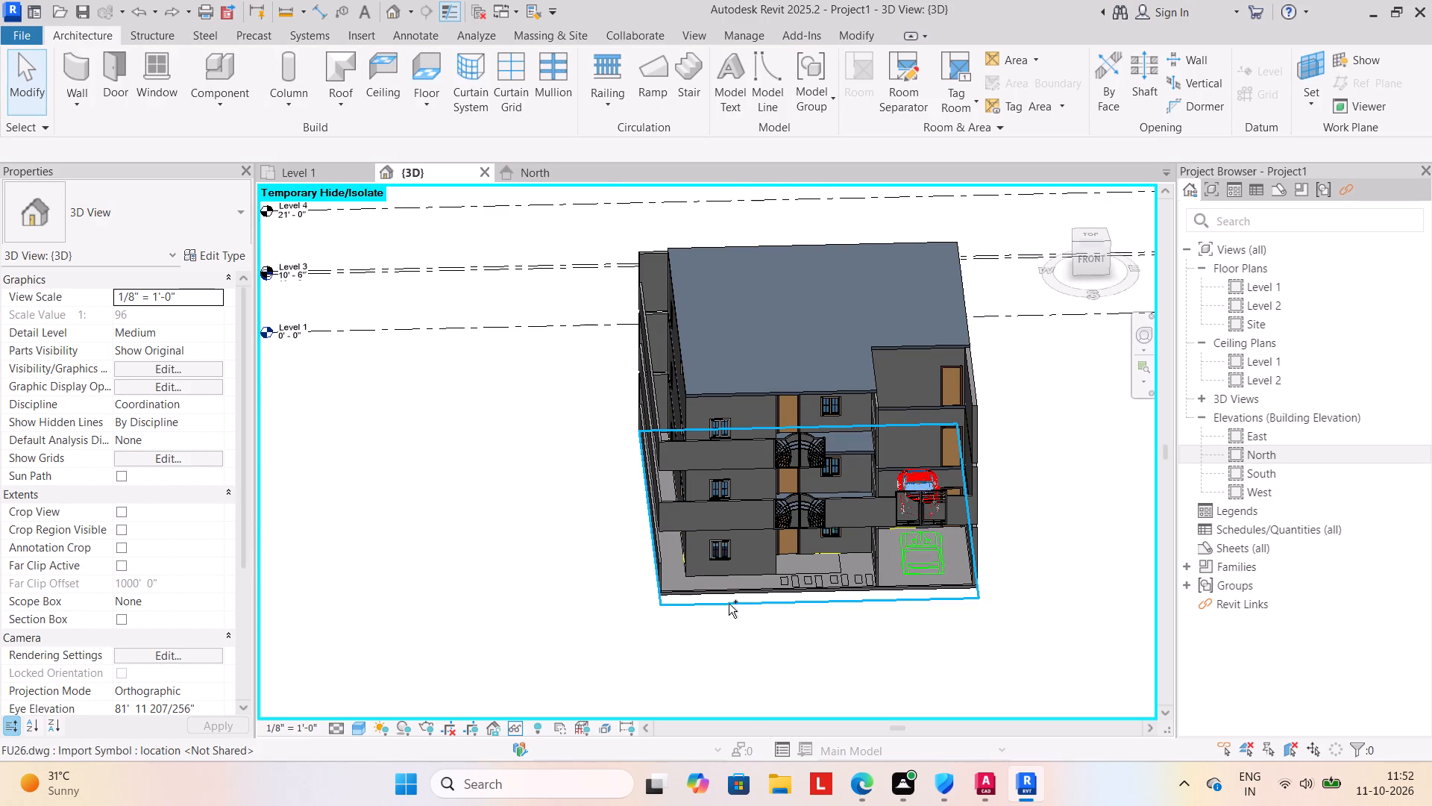
key("ctrl+z")
key("ctrl+z")
key("ctrl+z")
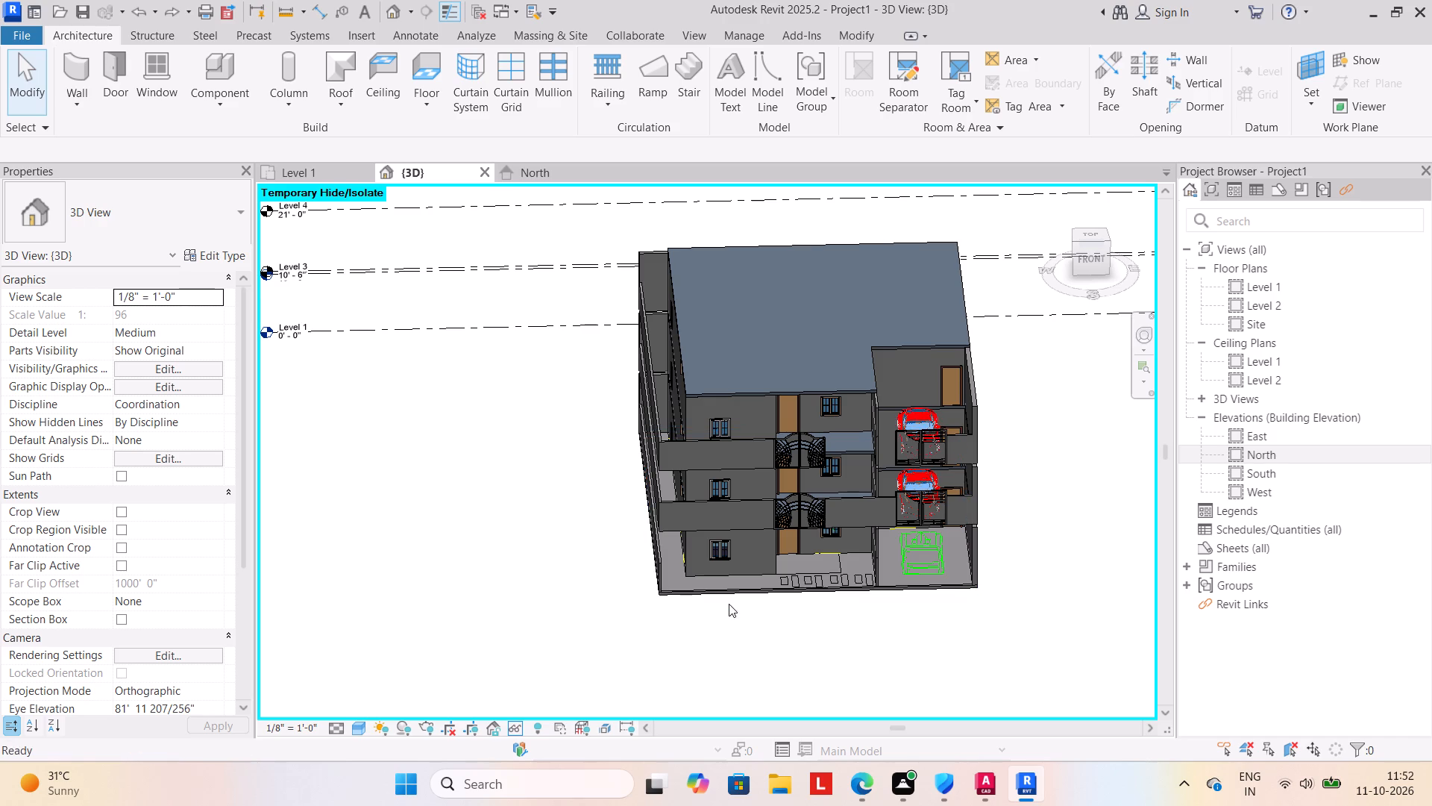
key("ctrl+z")
key("ctrl+z")
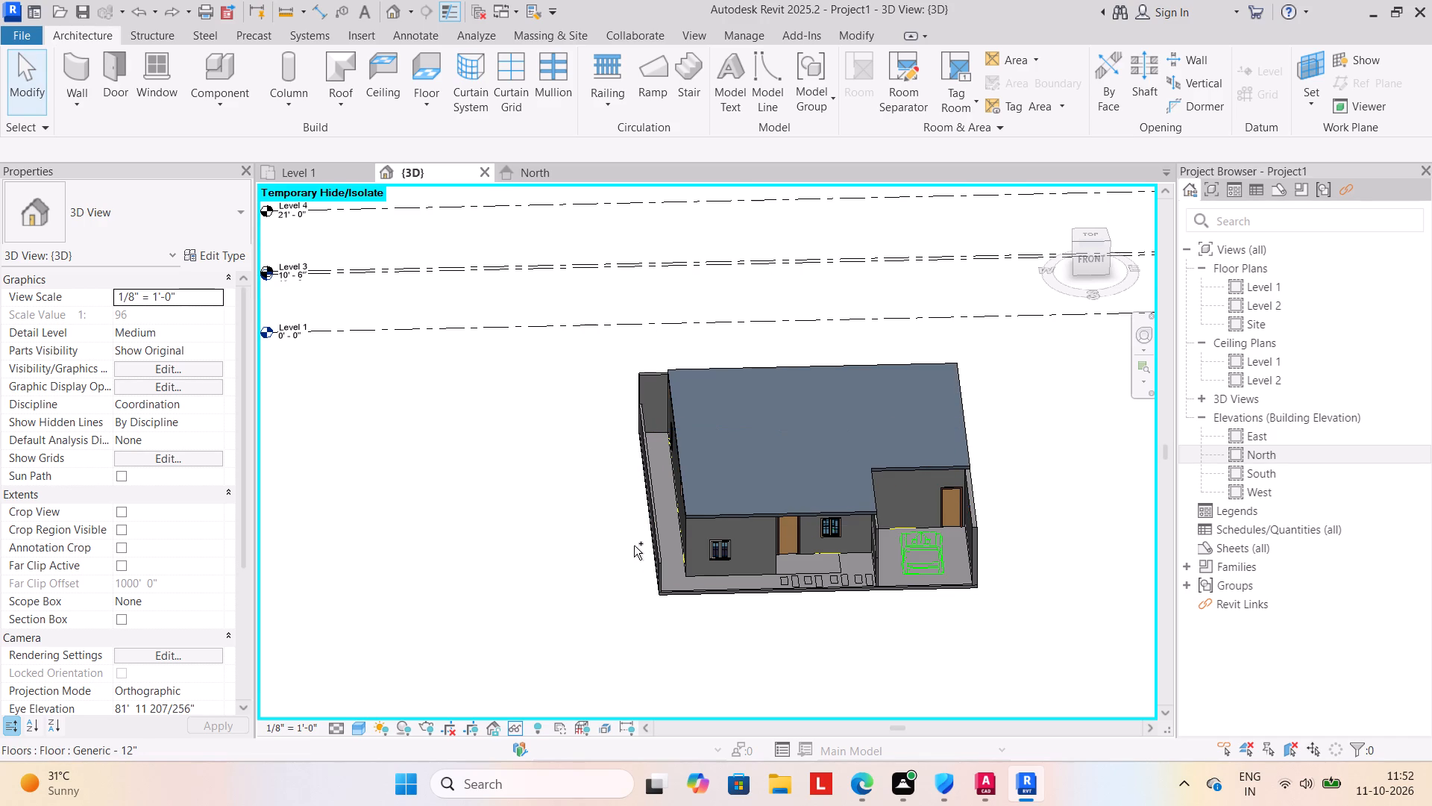
key("ctrl+z")
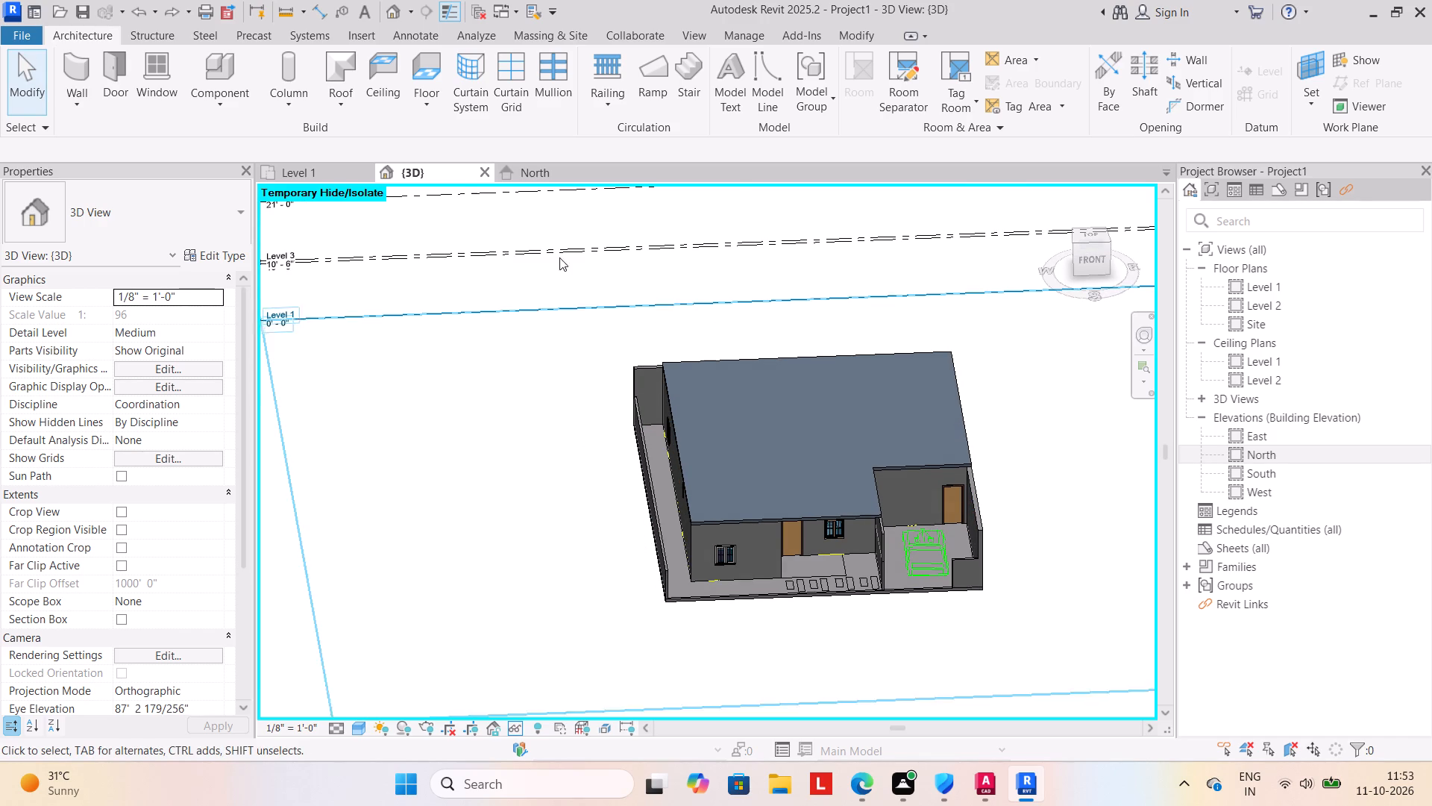
Delete the Generic - 12" roof over the ground-floor storey in the 3D view.
left_click(538, 171)
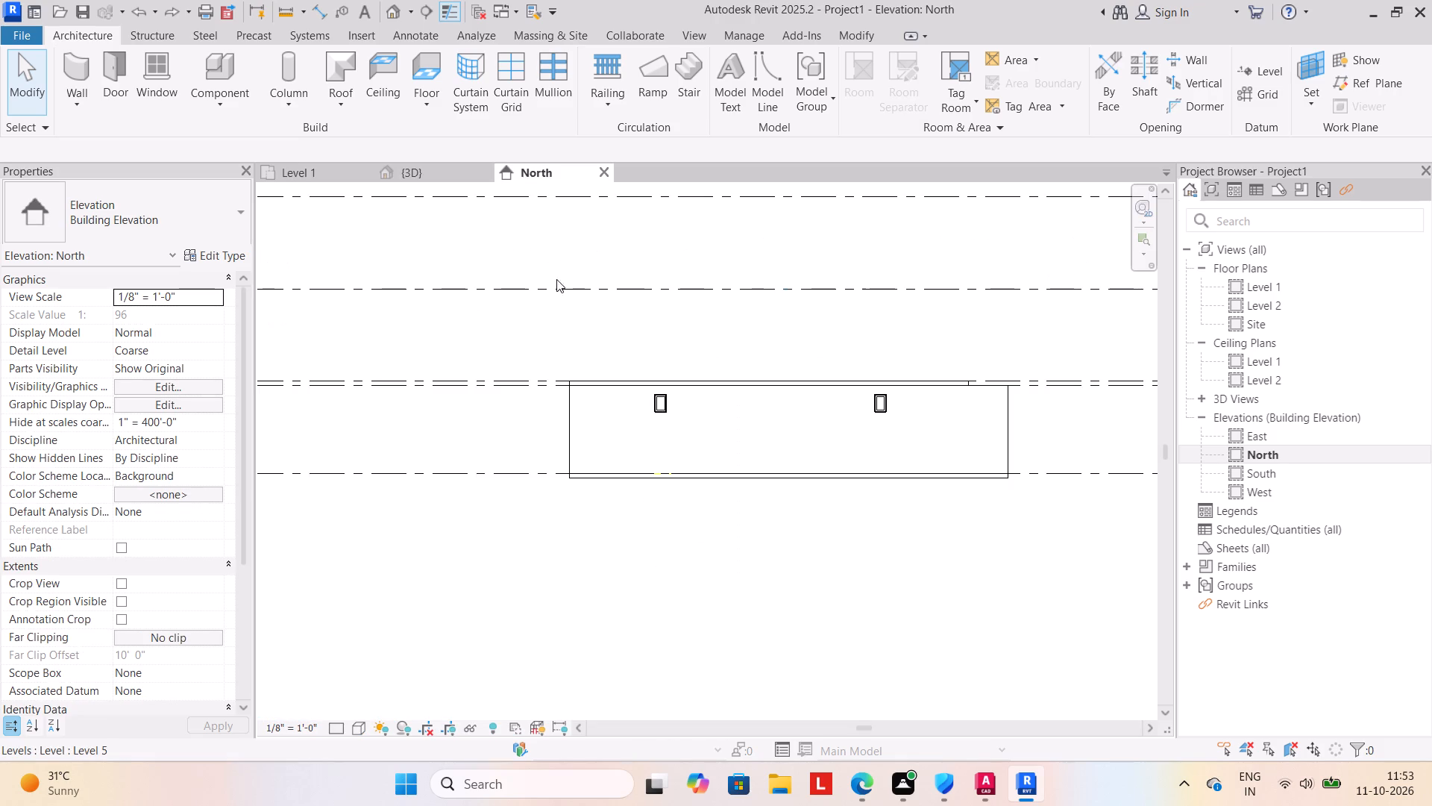
left_click(315, 169)
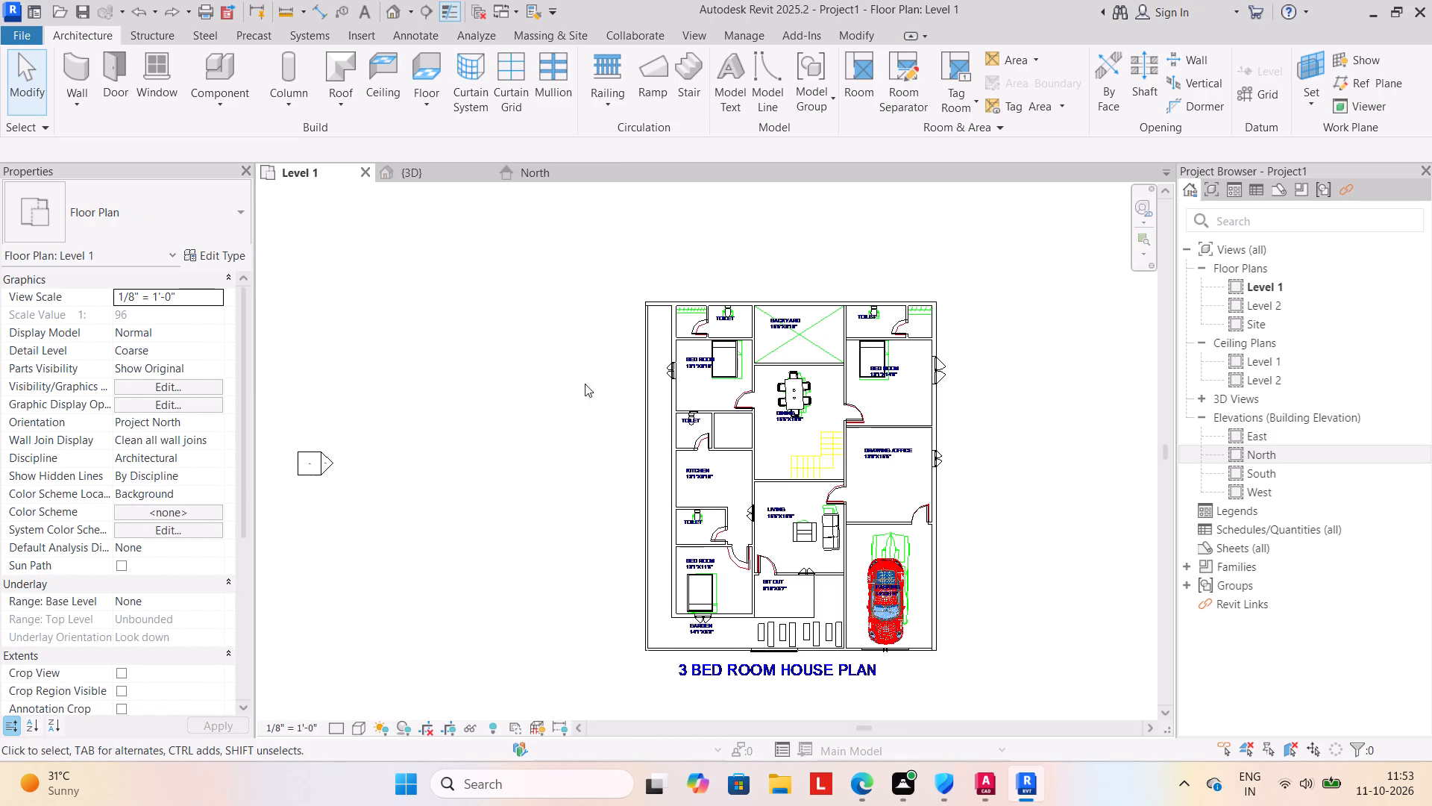
left_click(427, 175)
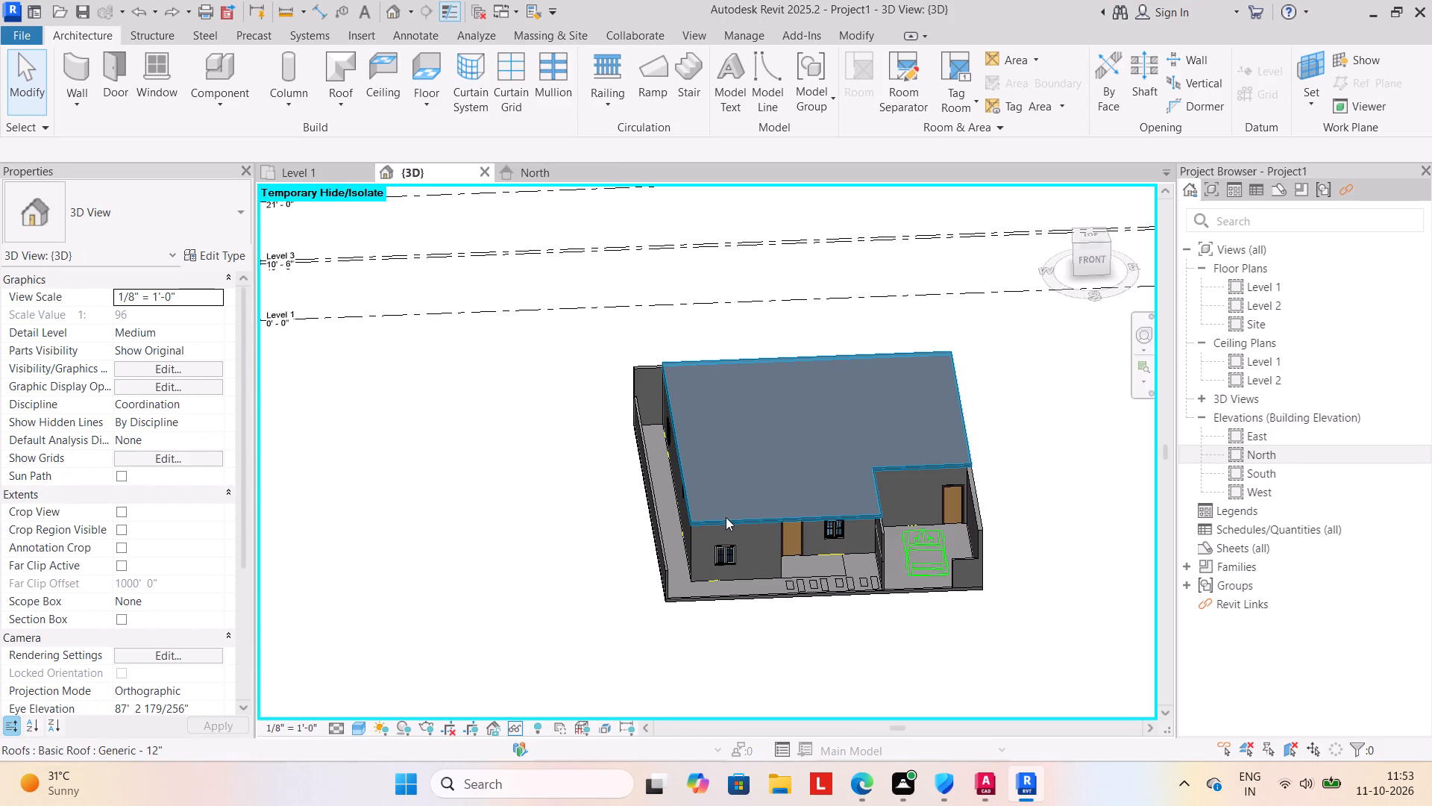
left_click(727, 519)
key("Delete")
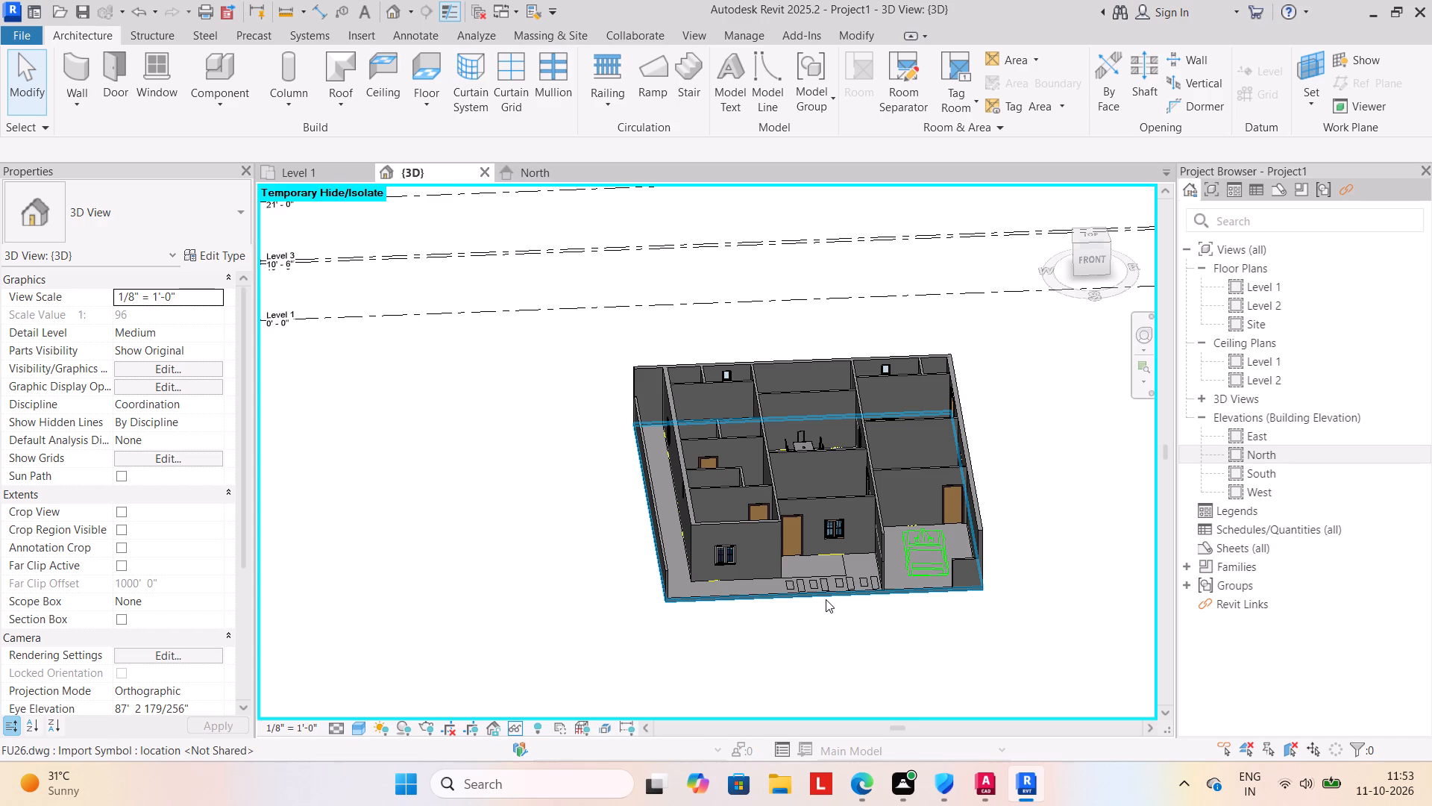
Reset the temporary hide/isolate in the 3D view.
type("HR")
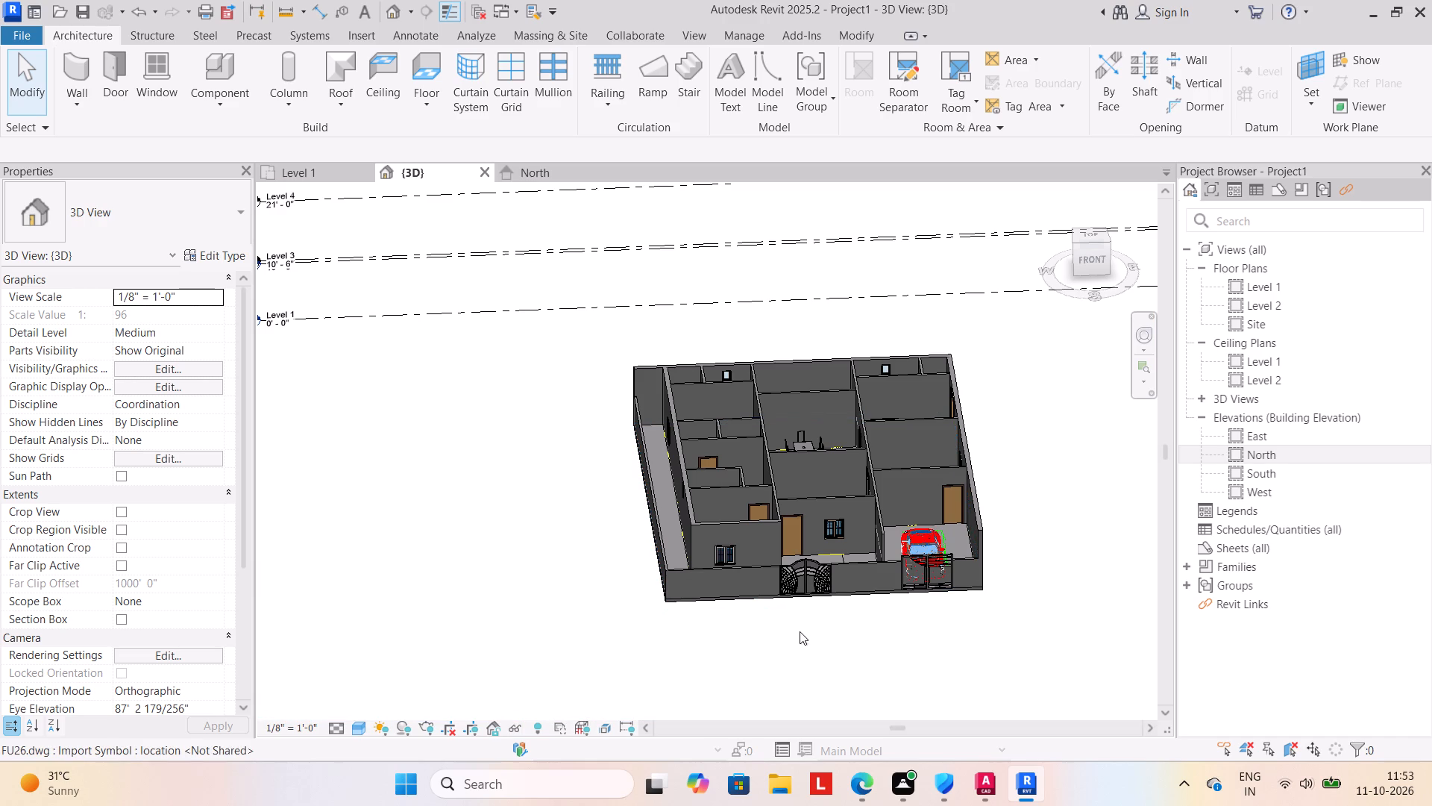
On Level 1, start a roof by footprint and sketch a rectangular boundary offset 2' 0" around the house, from its rear-left corner to the parking's front-right corner.
left_click(321, 171)
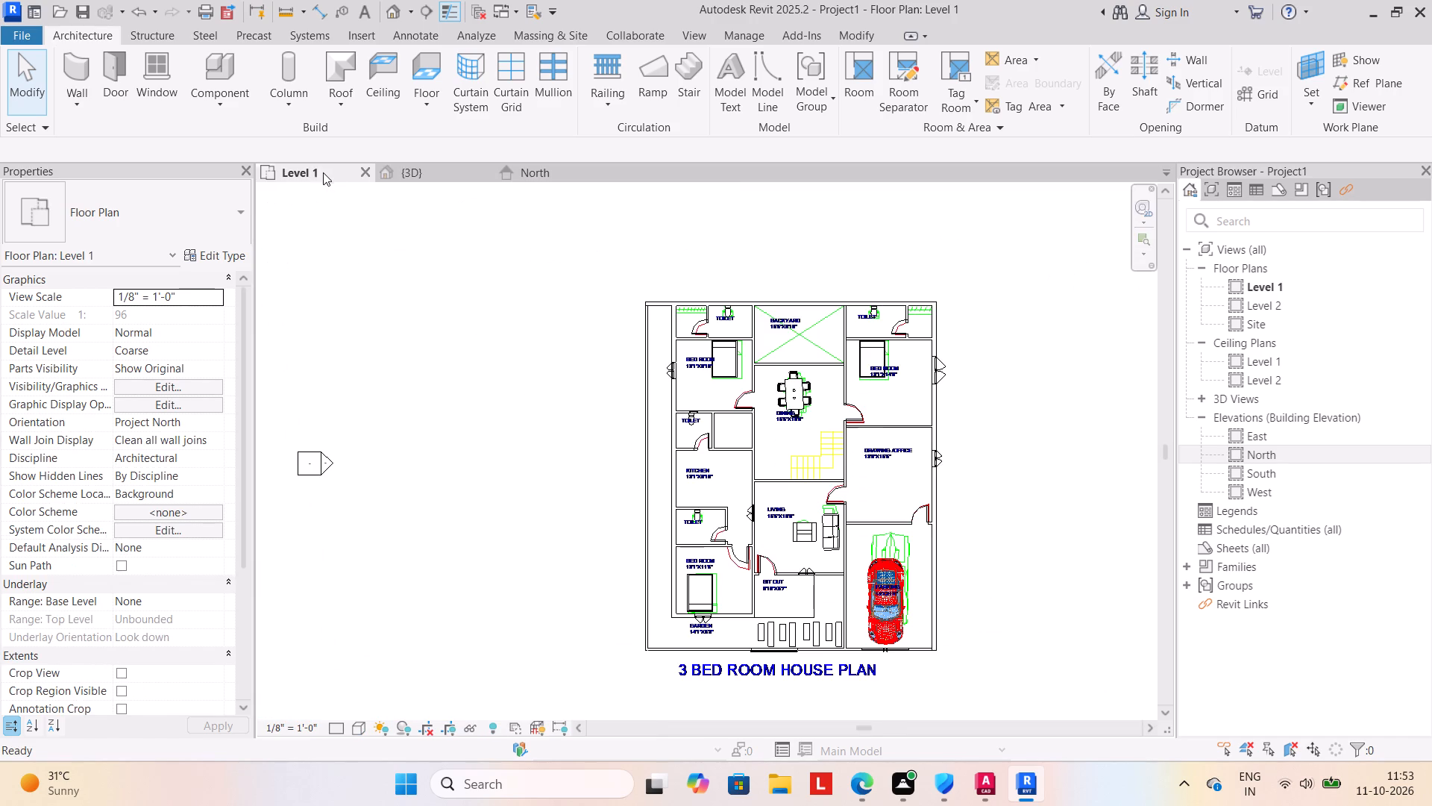
scroll(504, 415, "down", 1)
middle_click_drag(511, 424, 537, 411)
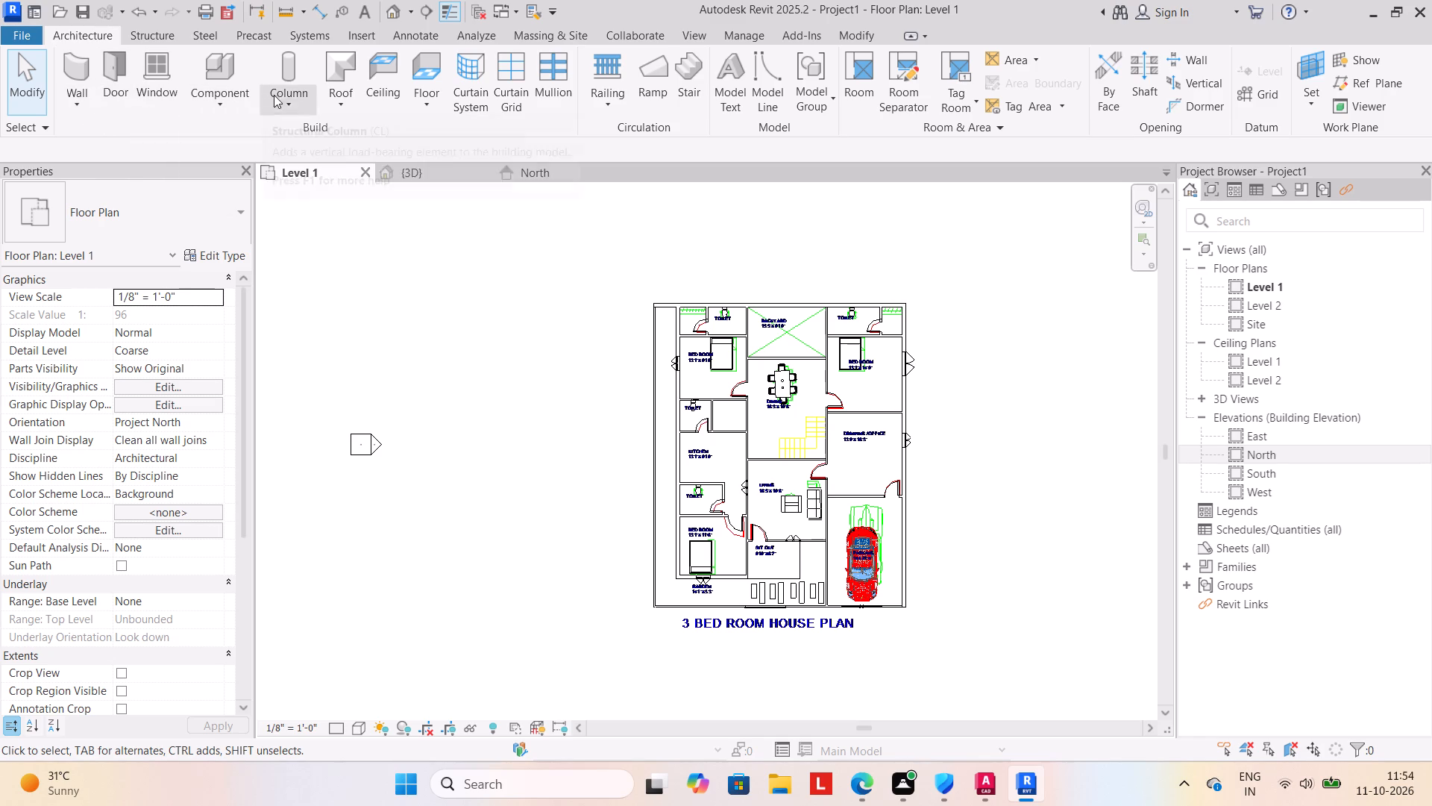
left_click(340, 102)
left_click(365, 131)
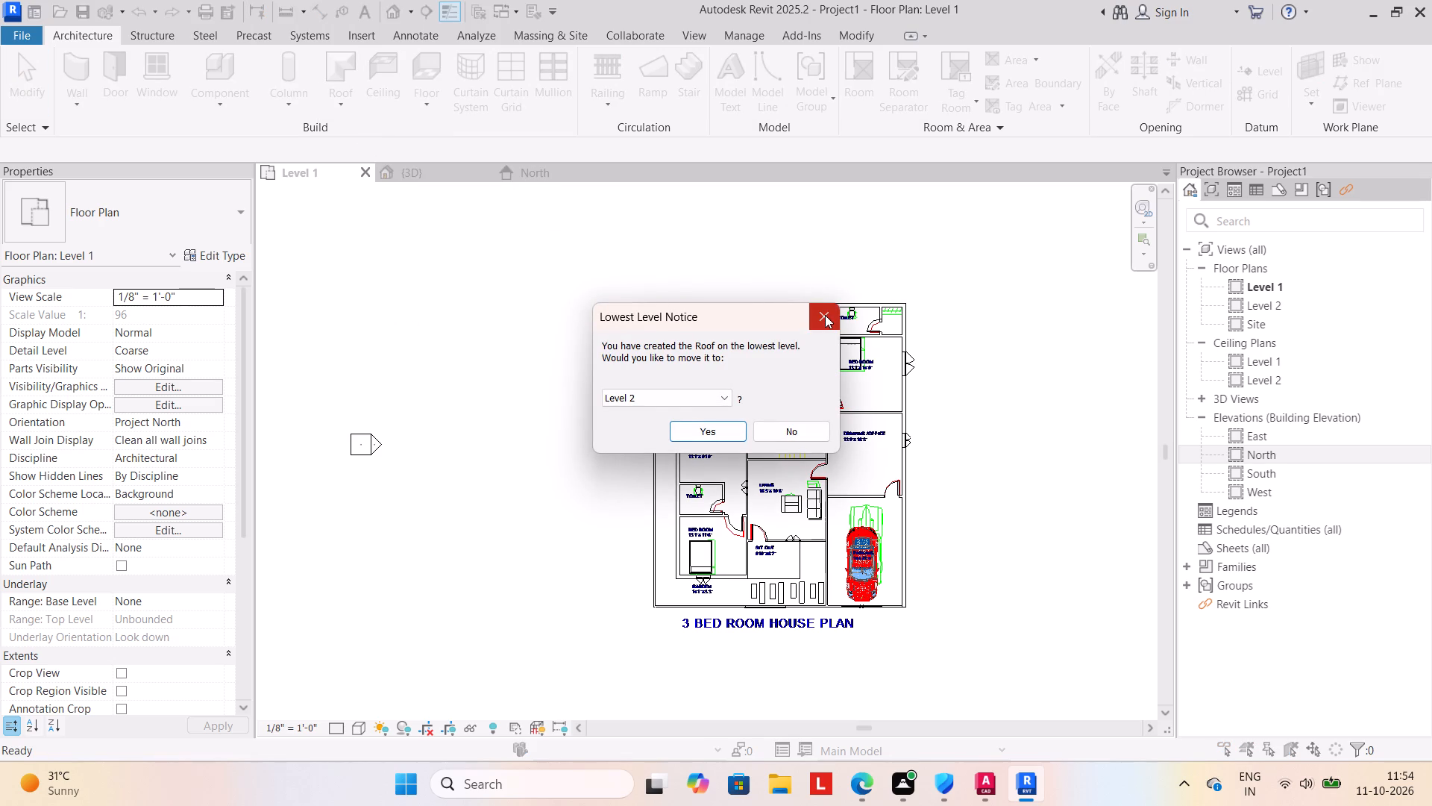
left_click(825, 315)
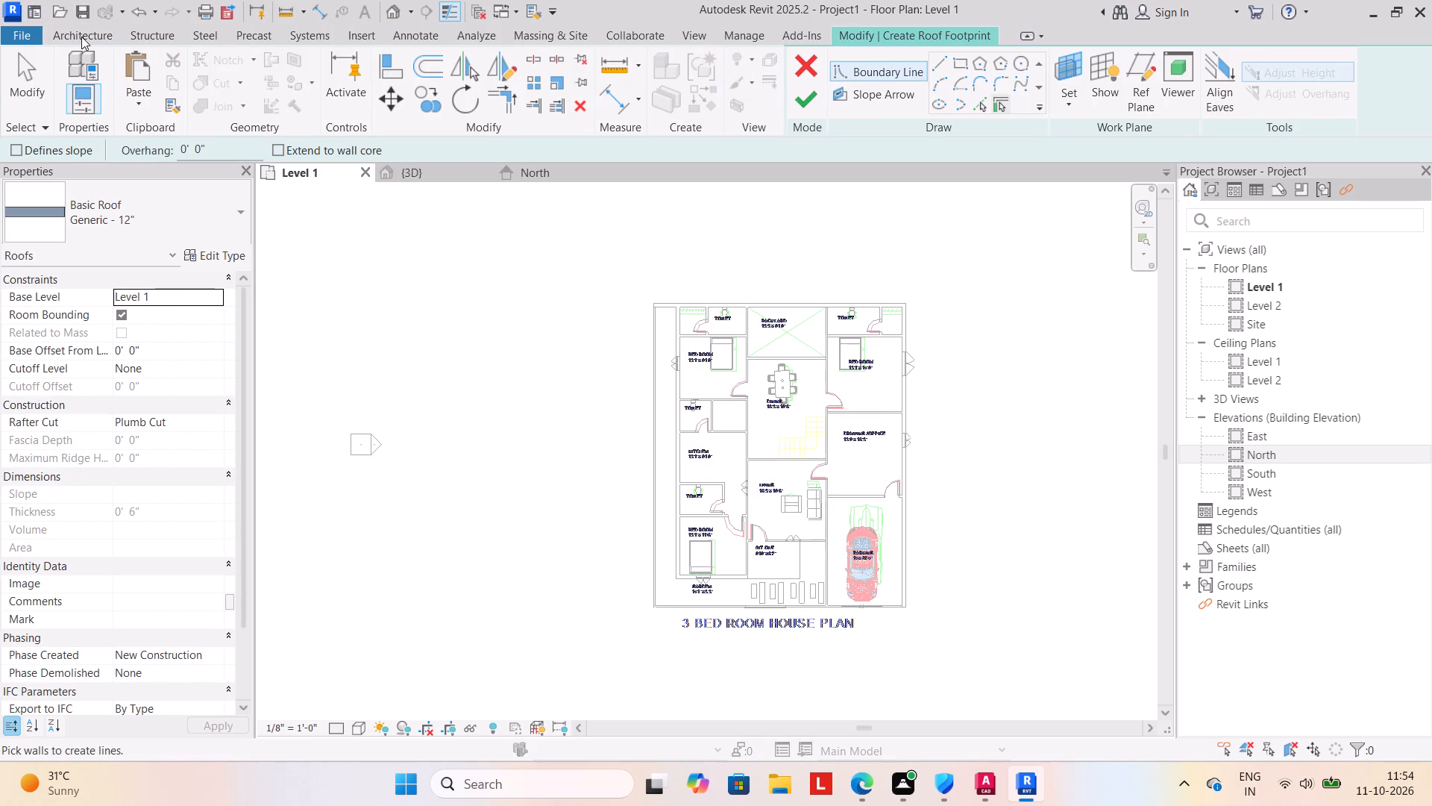
left_click(81, 37)
left_click(929, 34)
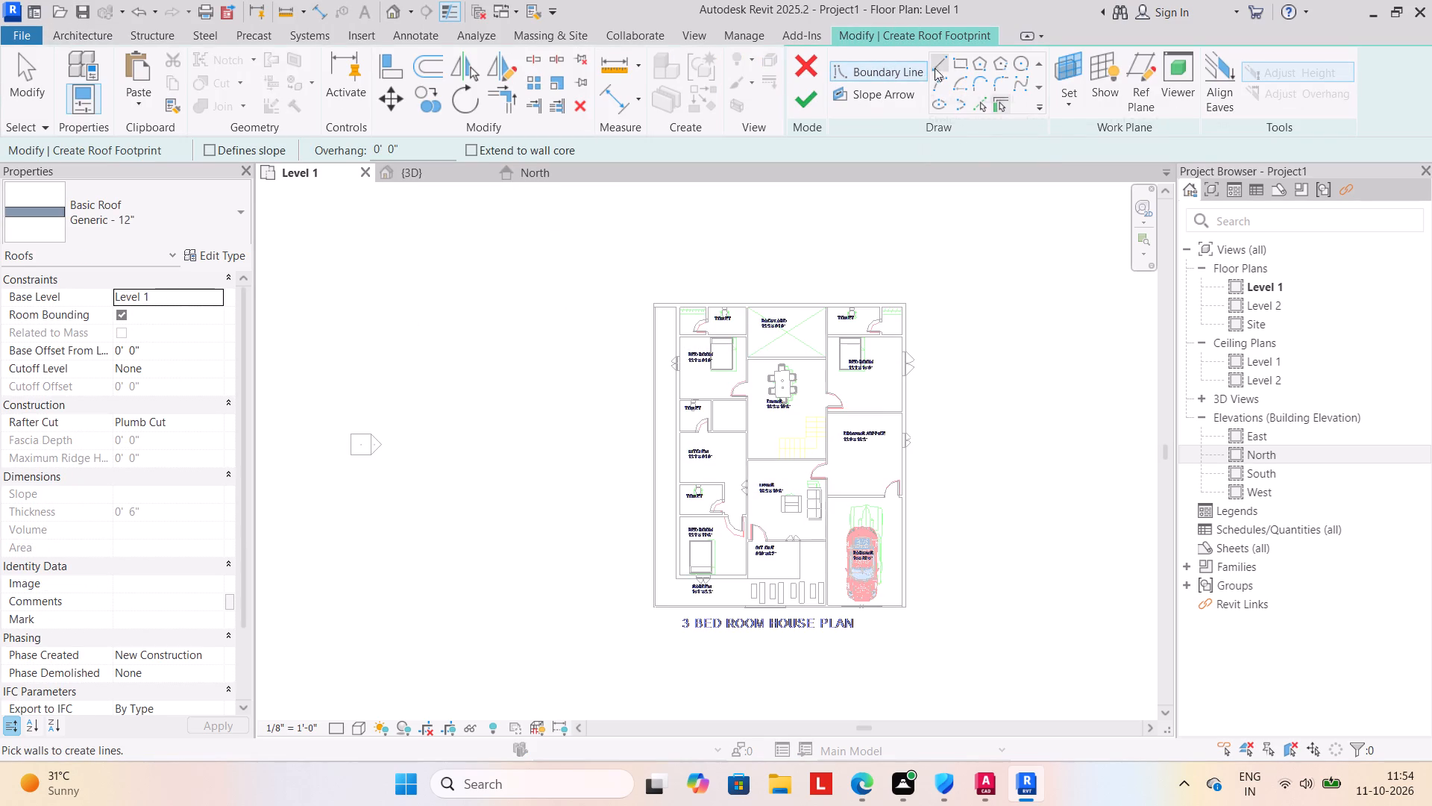
left_click(958, 58)
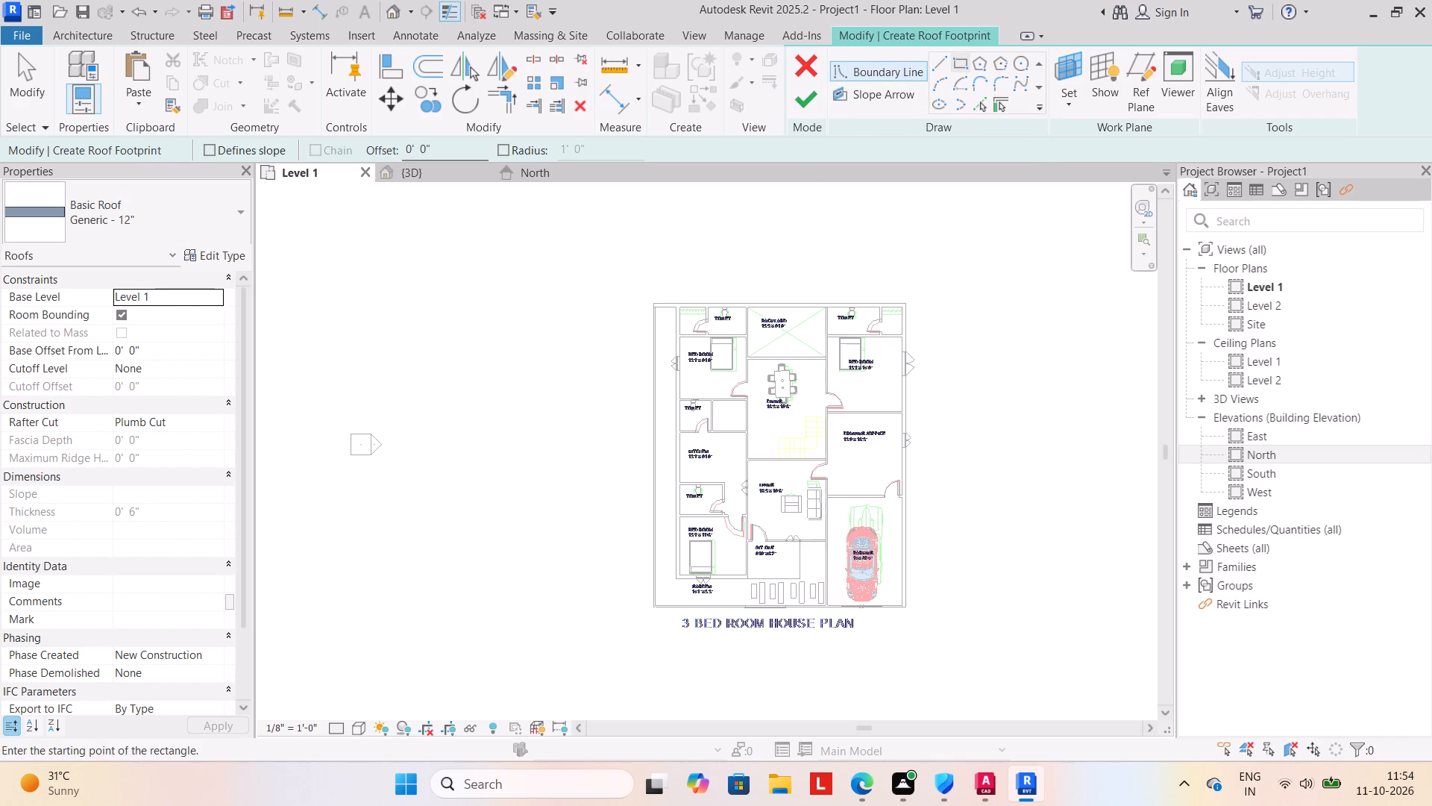
left_click(453, 149)
key("BackSpace")
key("BackSpace")
key("BackSpace")
key("BackSpace")
key("BackSpace")
key("BackSpace")
key("BackSpace")
key("BackSpace")
key("BackSpace")
key("BackSpace")
key("BackSpace")
key("BackSpace")
key("BackSpace")
key("BackSpace")
key("BackSpace")
key("BackSpace")
key("1")
key("BackSpace")
key("2")
key("apostrophe")
key("Return")
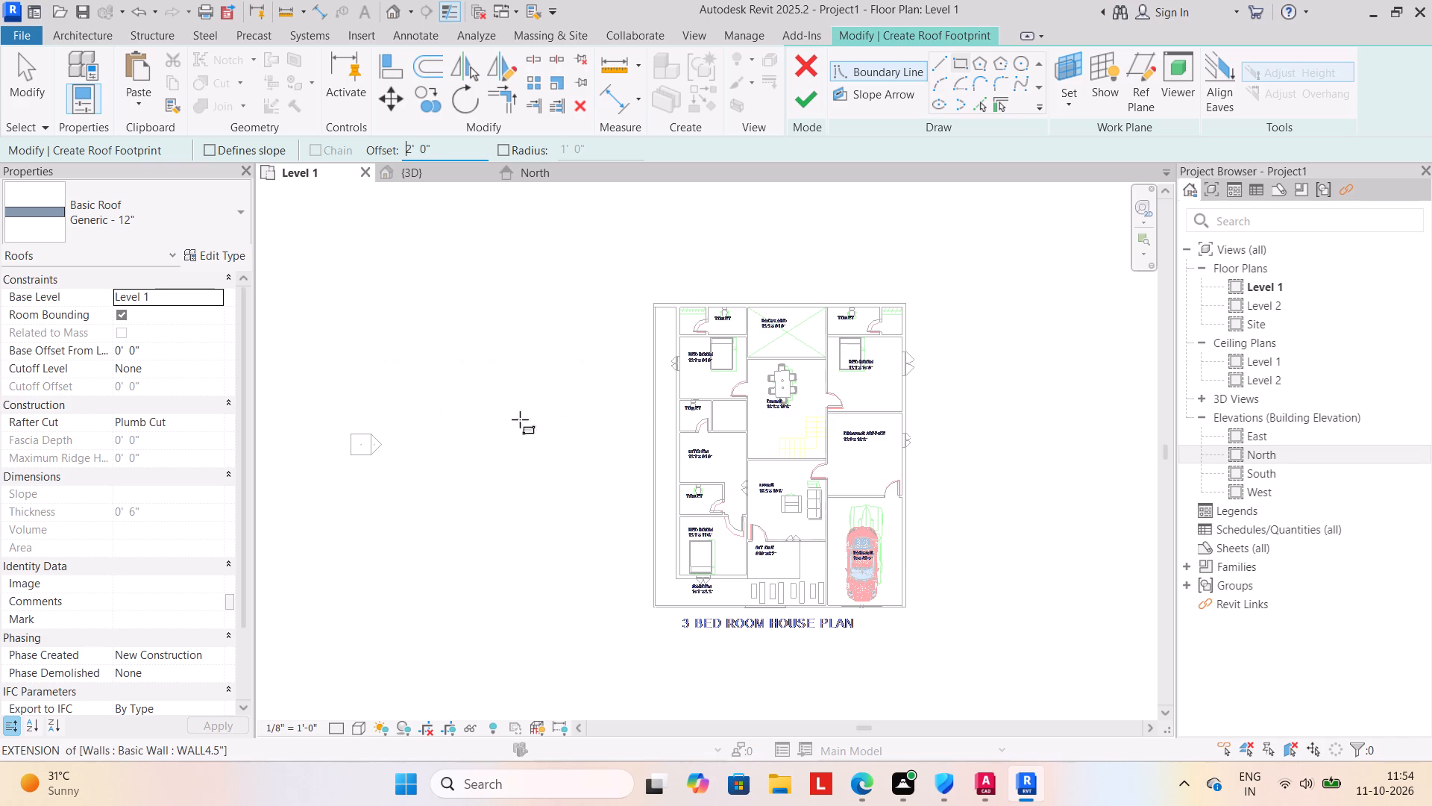
scroll(935, 368, "up", 3)
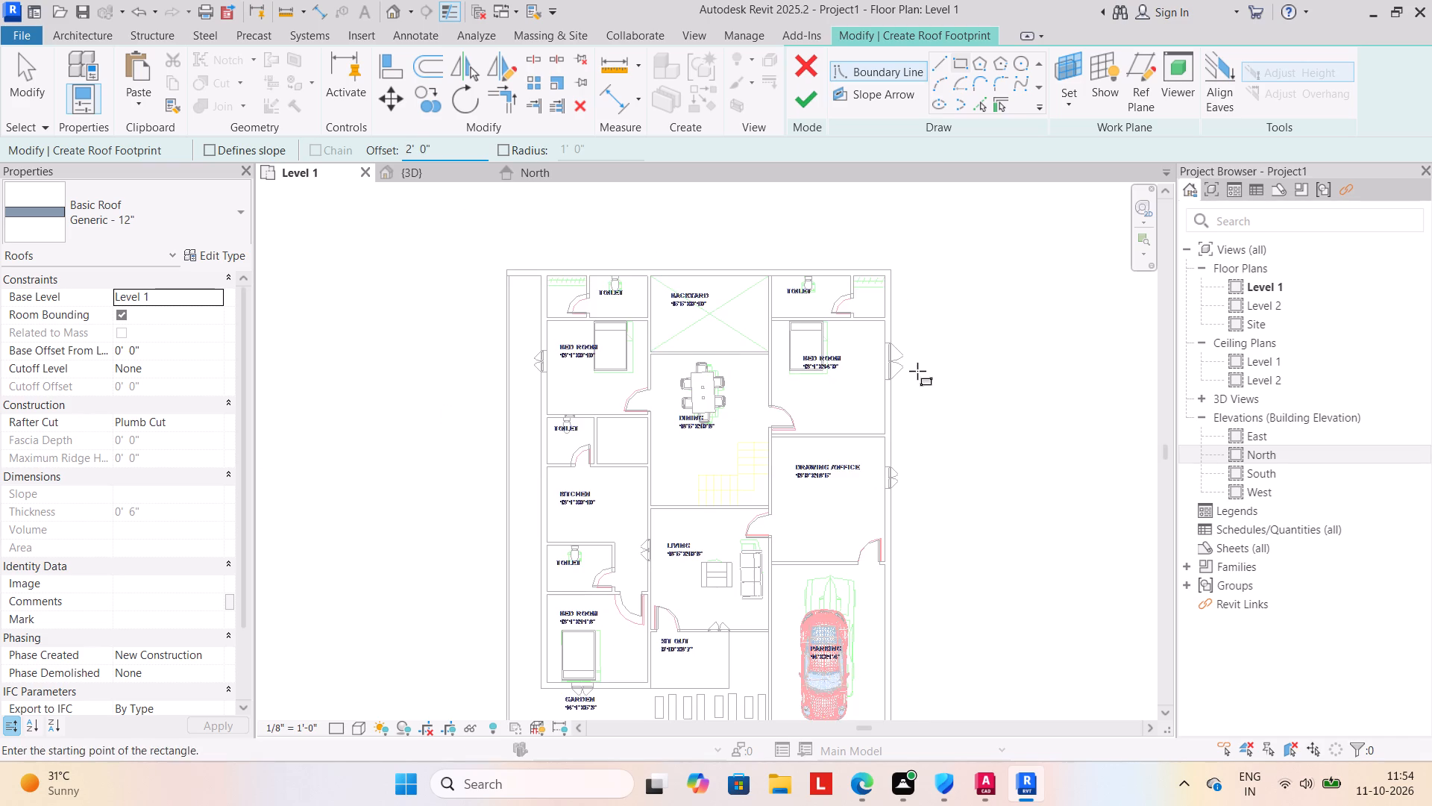
left_click(540, 266)
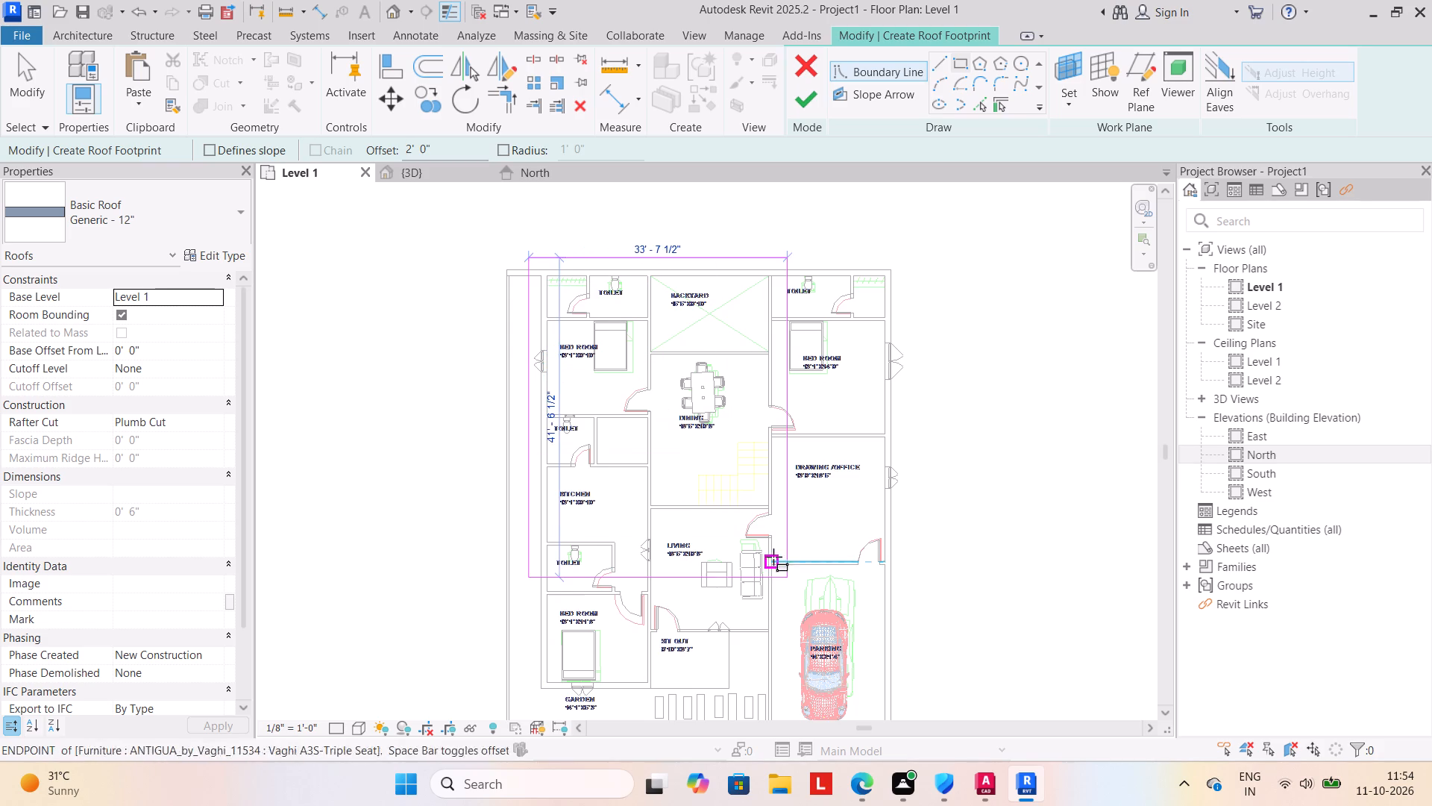
middle_click_drag(773, 557, 750, 343)
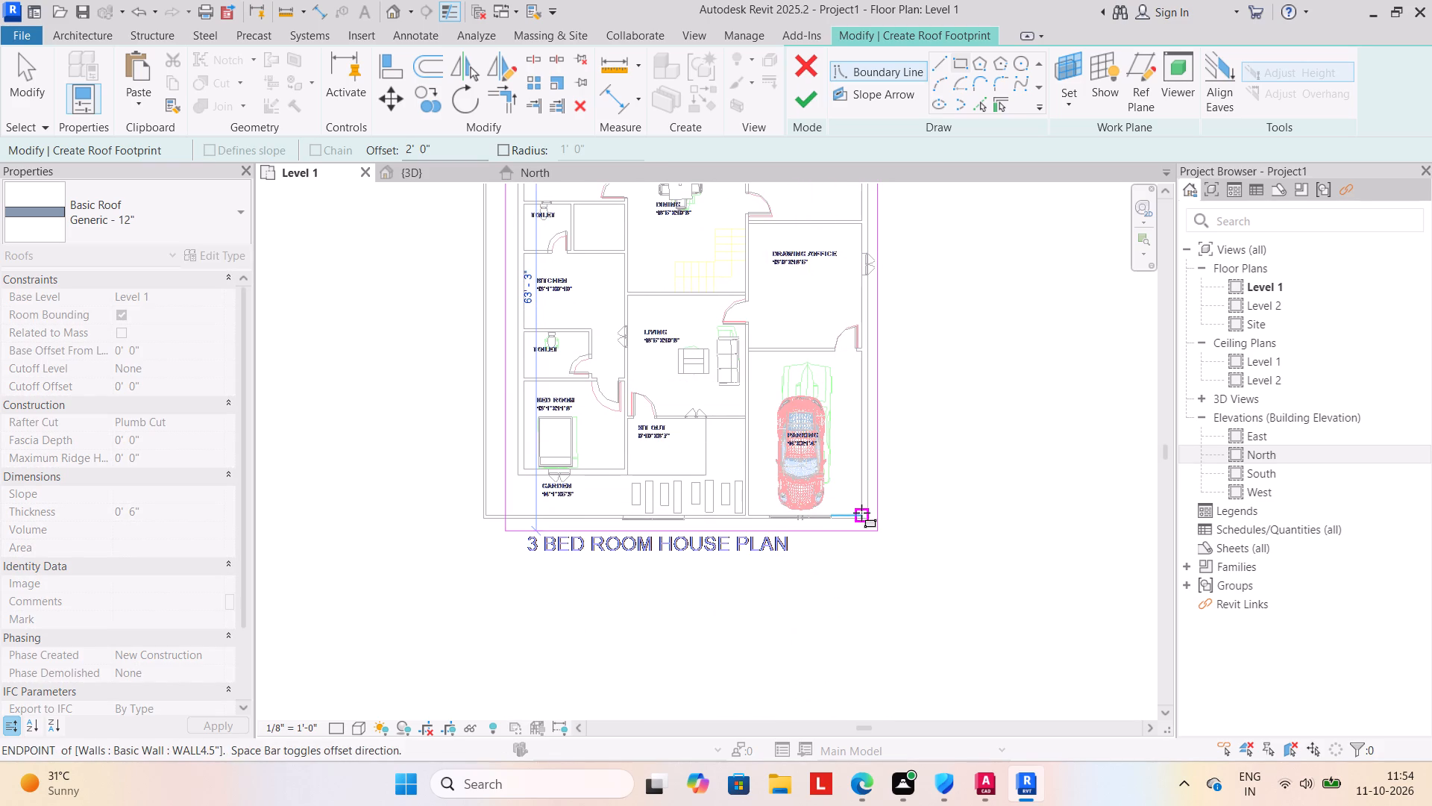
scroll(880, 517, "up", 4)
left_click(860, 517)
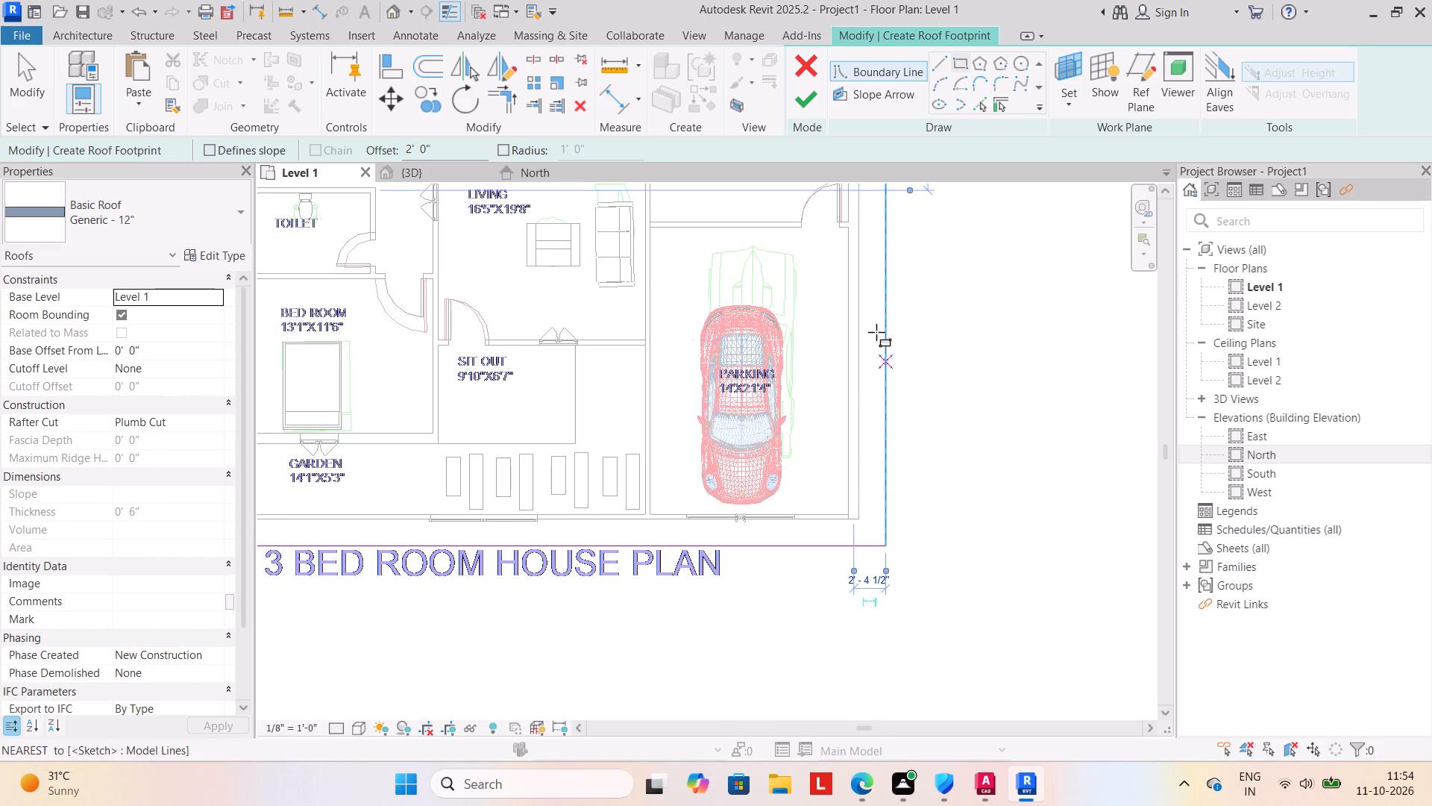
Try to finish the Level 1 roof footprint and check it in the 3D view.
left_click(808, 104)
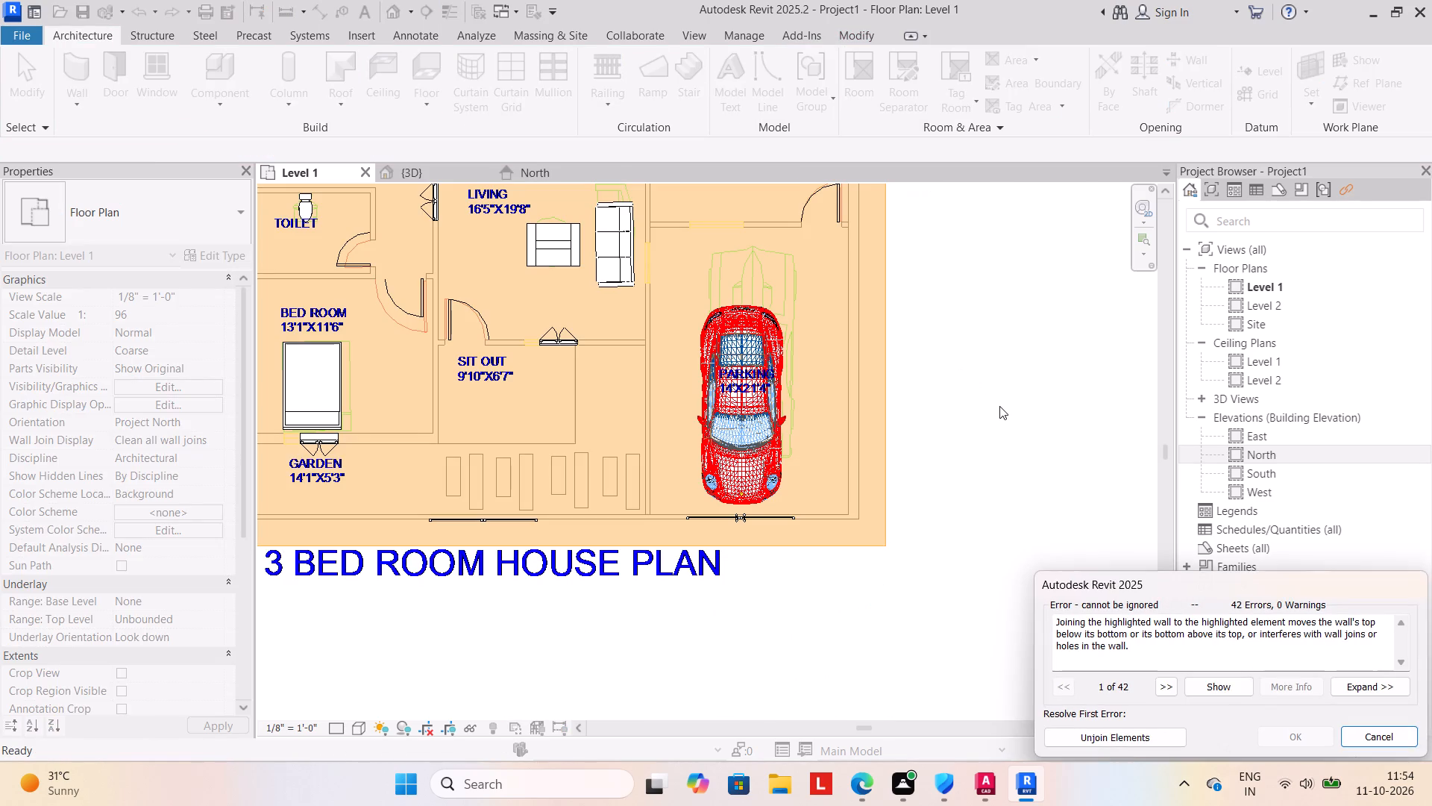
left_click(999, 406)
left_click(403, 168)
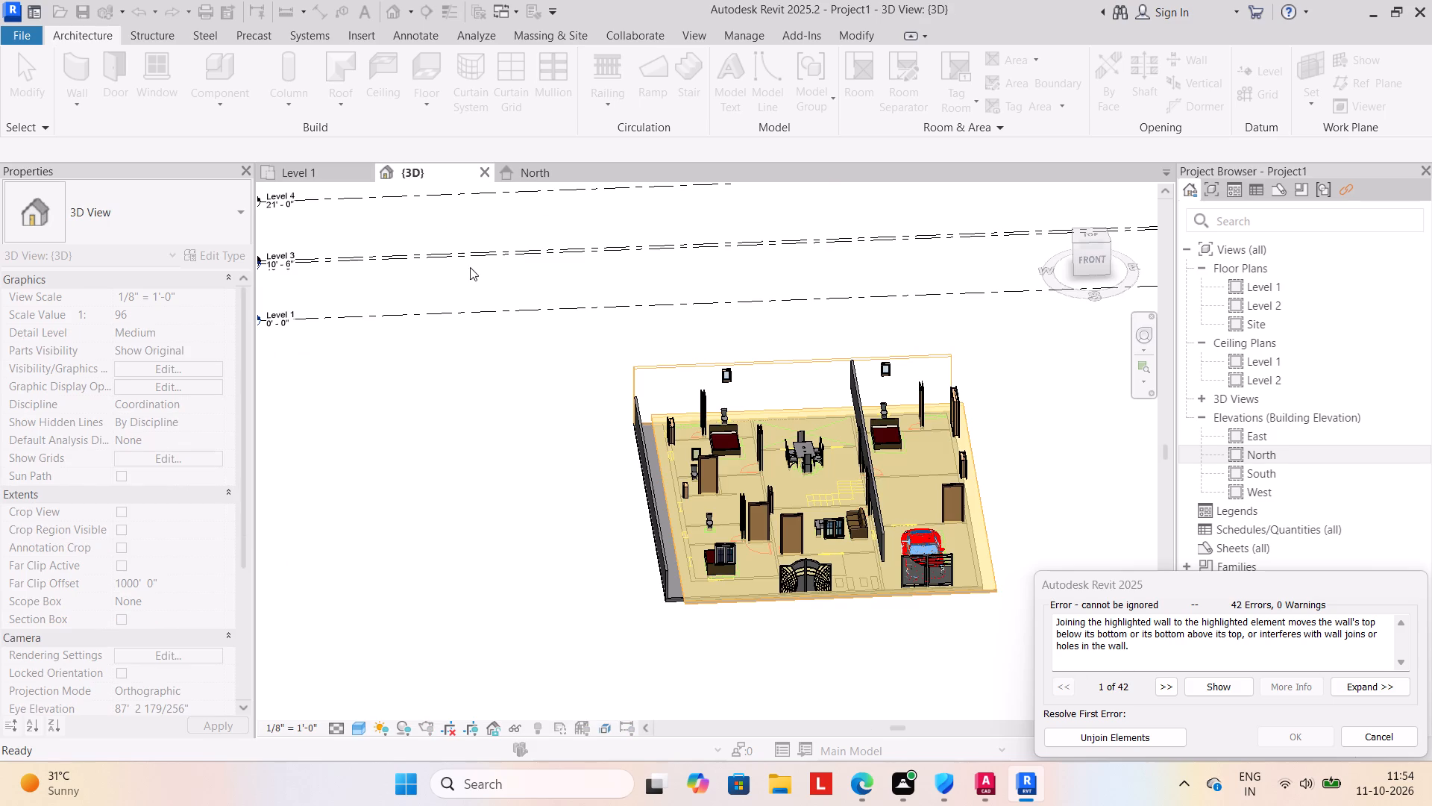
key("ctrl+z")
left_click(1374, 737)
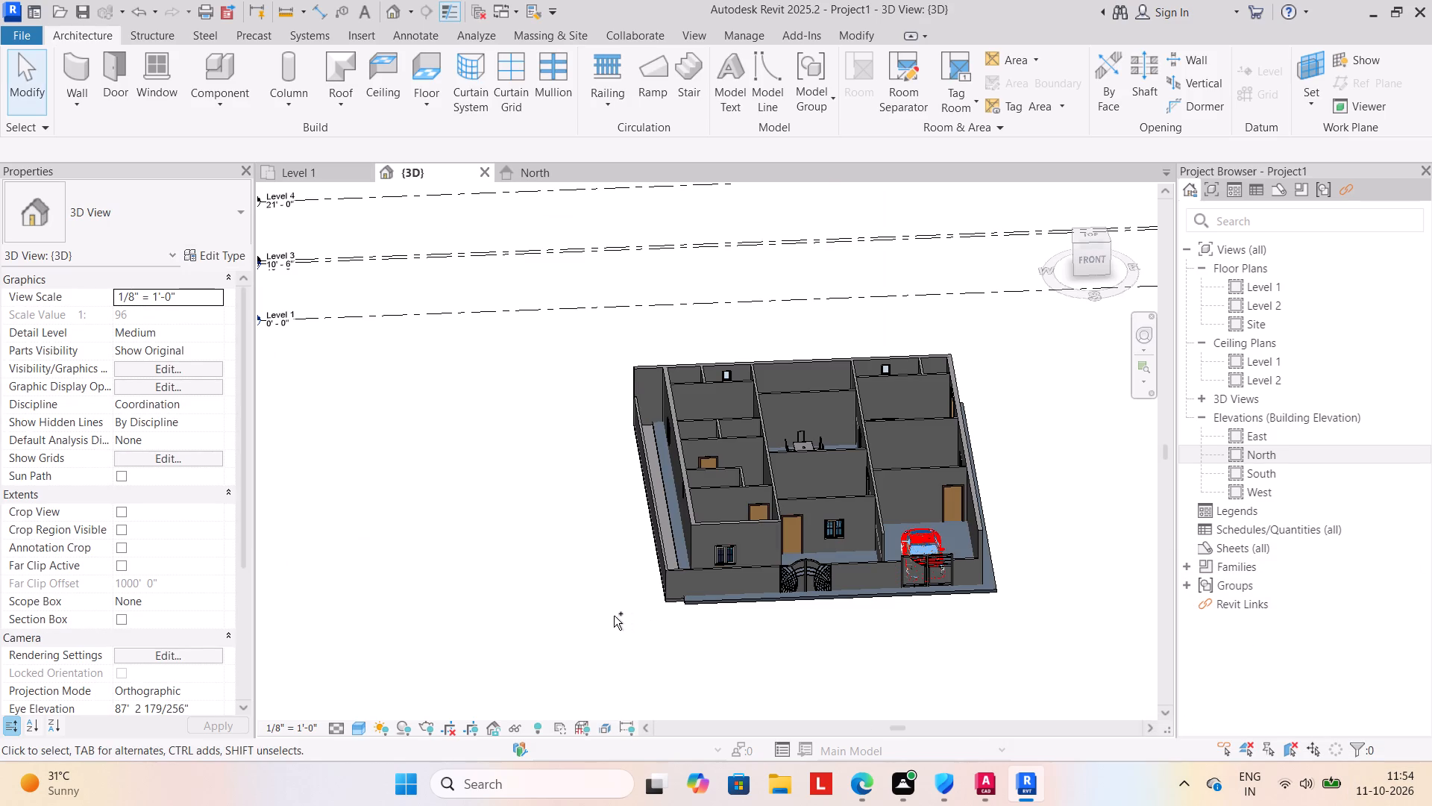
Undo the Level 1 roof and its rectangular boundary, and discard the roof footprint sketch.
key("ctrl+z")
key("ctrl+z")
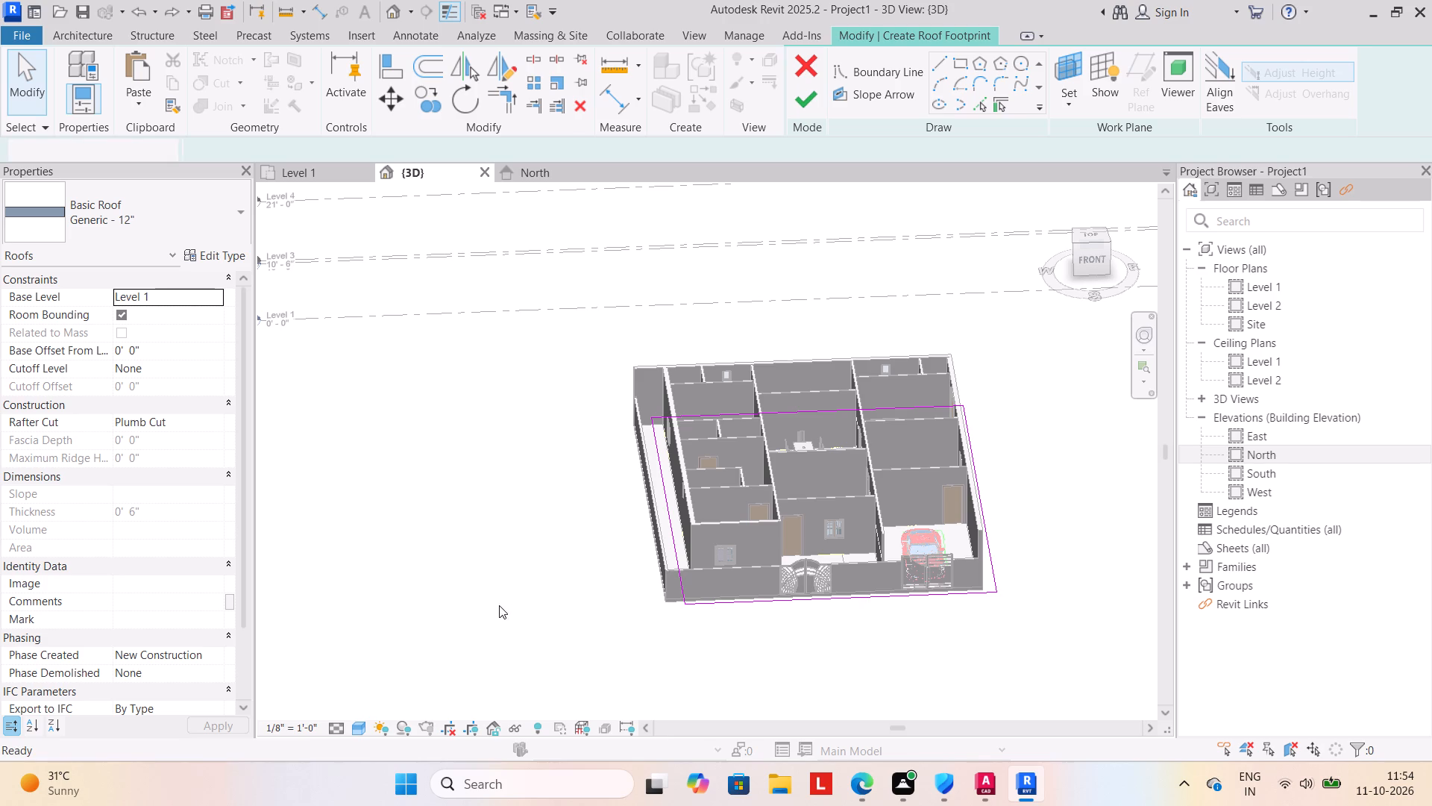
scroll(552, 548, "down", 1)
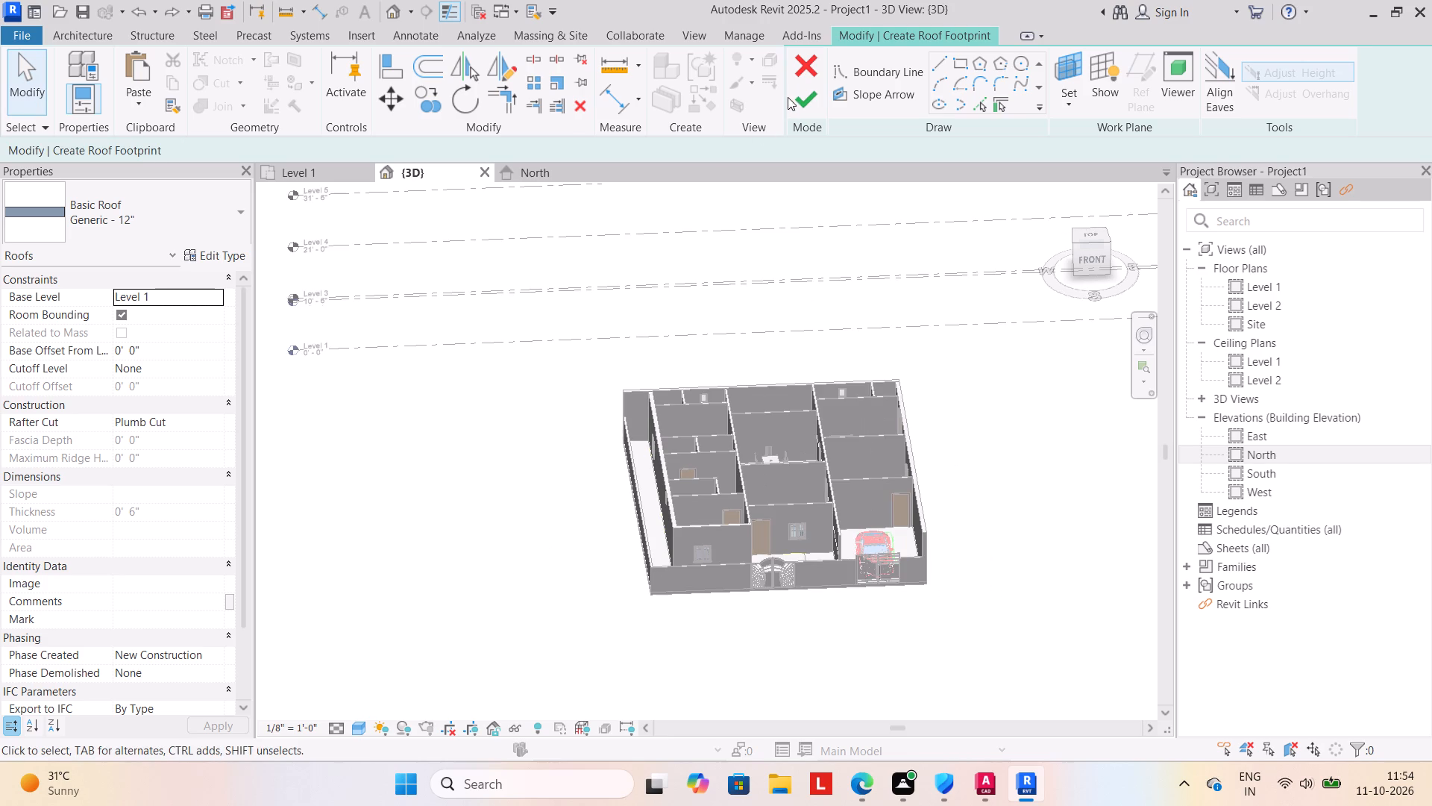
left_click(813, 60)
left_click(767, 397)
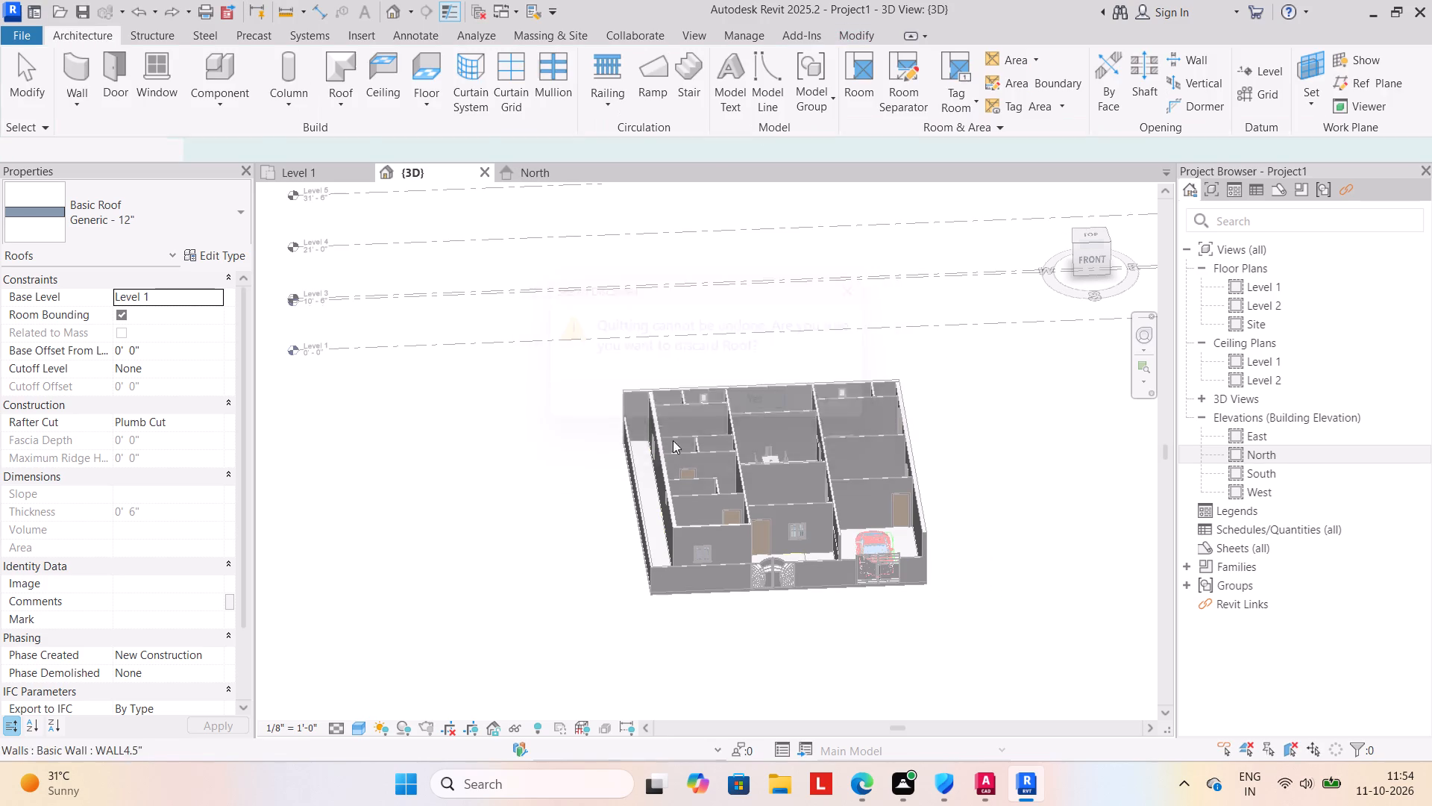
From the Level 1 plan, start a new roof by footprint and move it to Level 2.
left_click(335, 169)
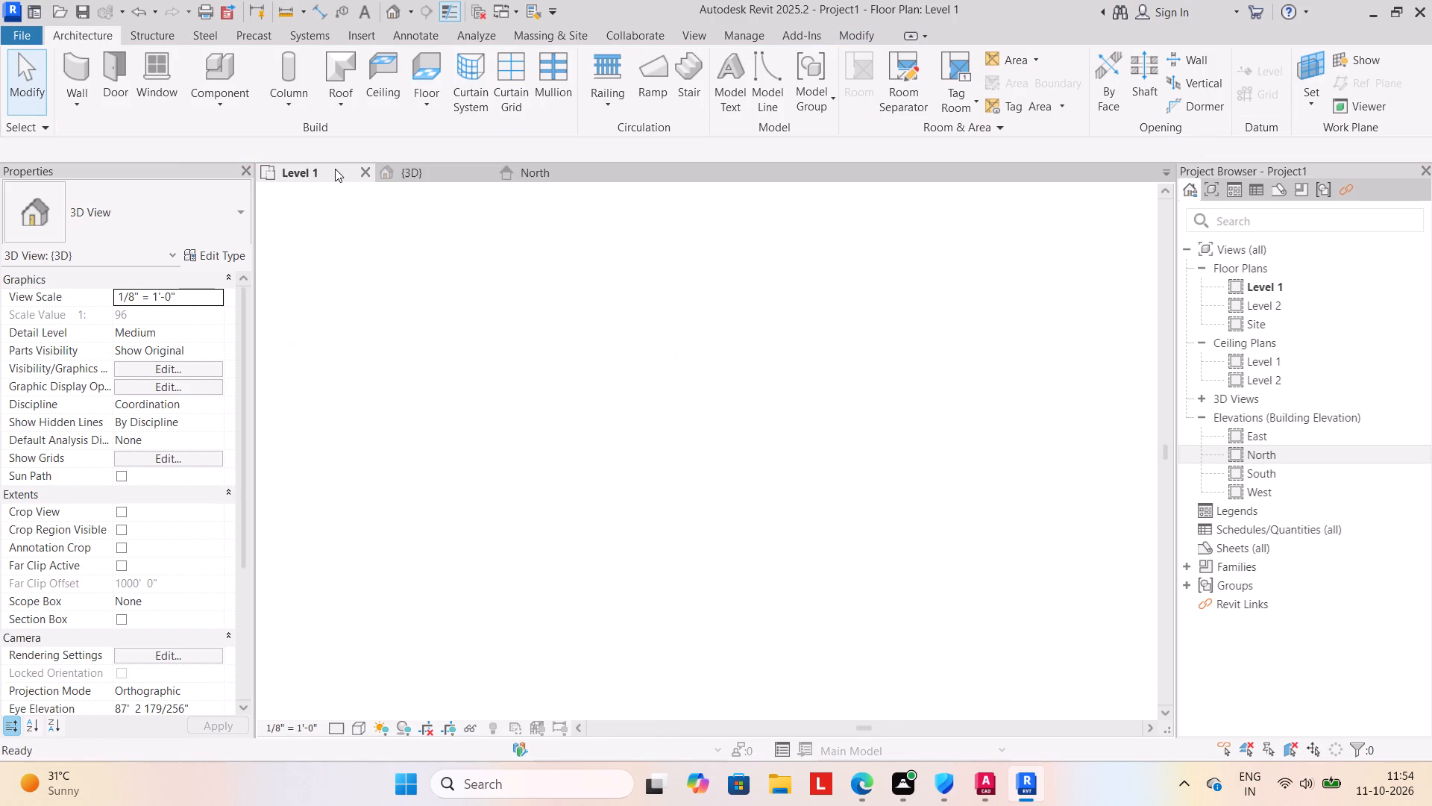
scroll(500, 384, "down", 2)
middle_click_drag(505, 387, 489, 354)
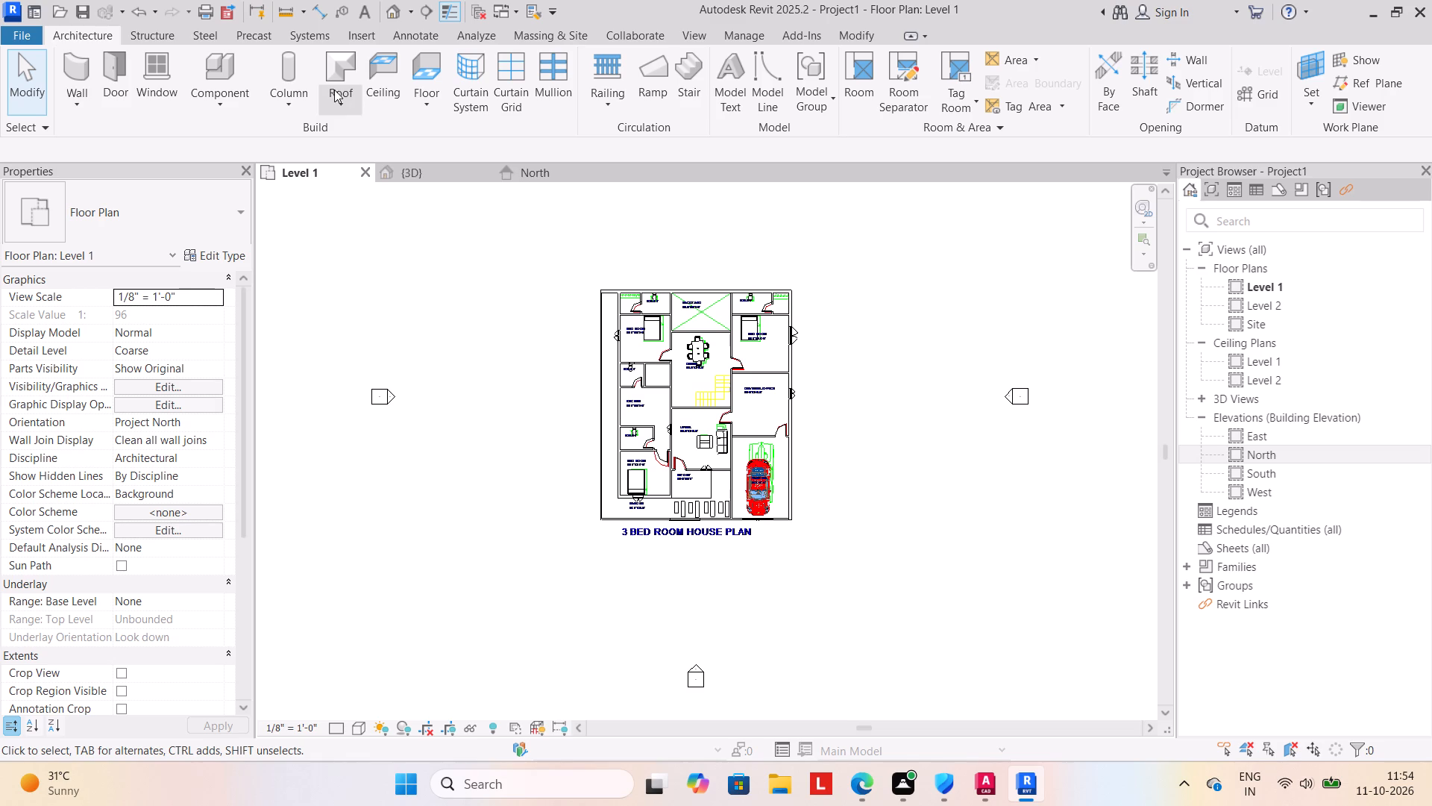
left_click(339, 103)
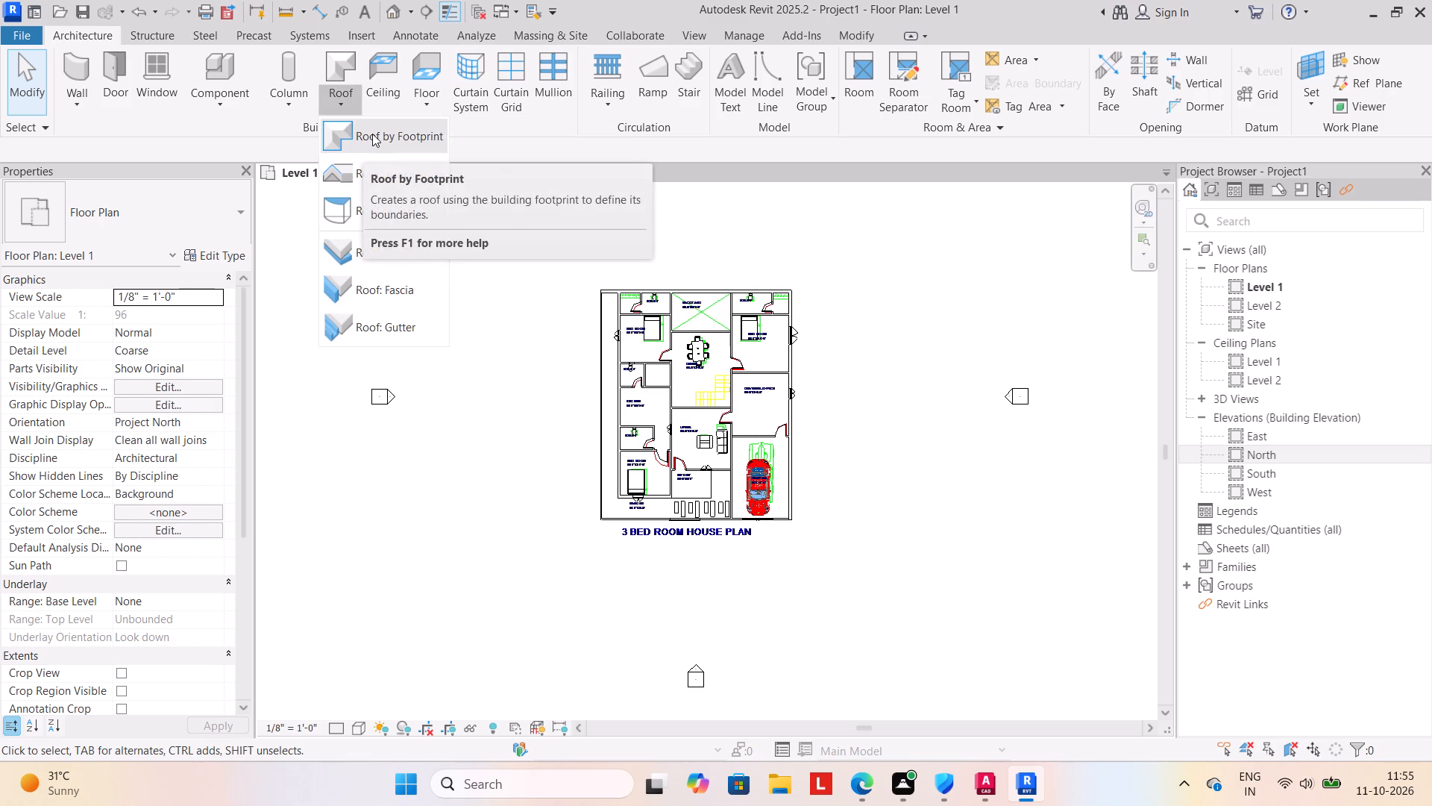
left_click(372, 134)
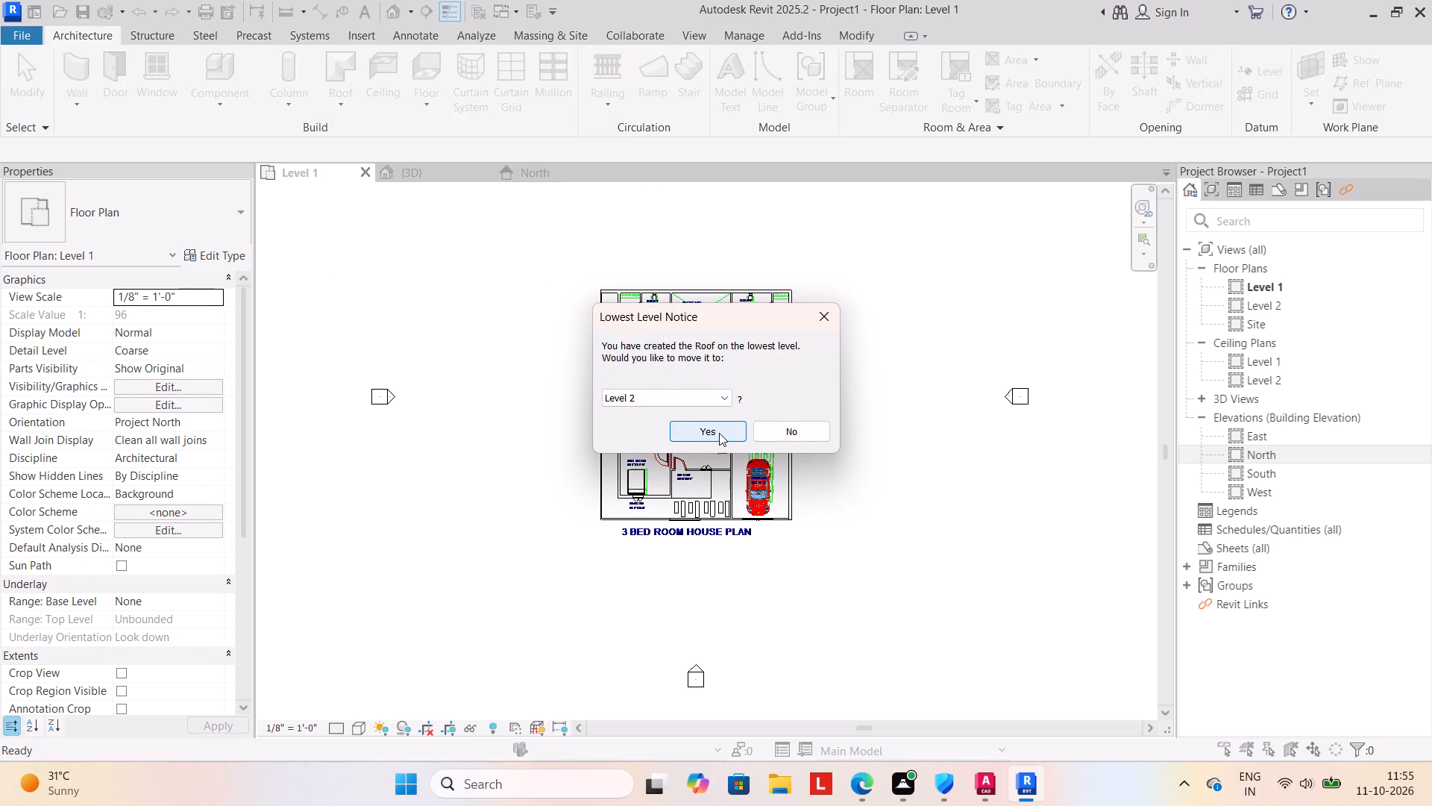
left_click(719, 433)
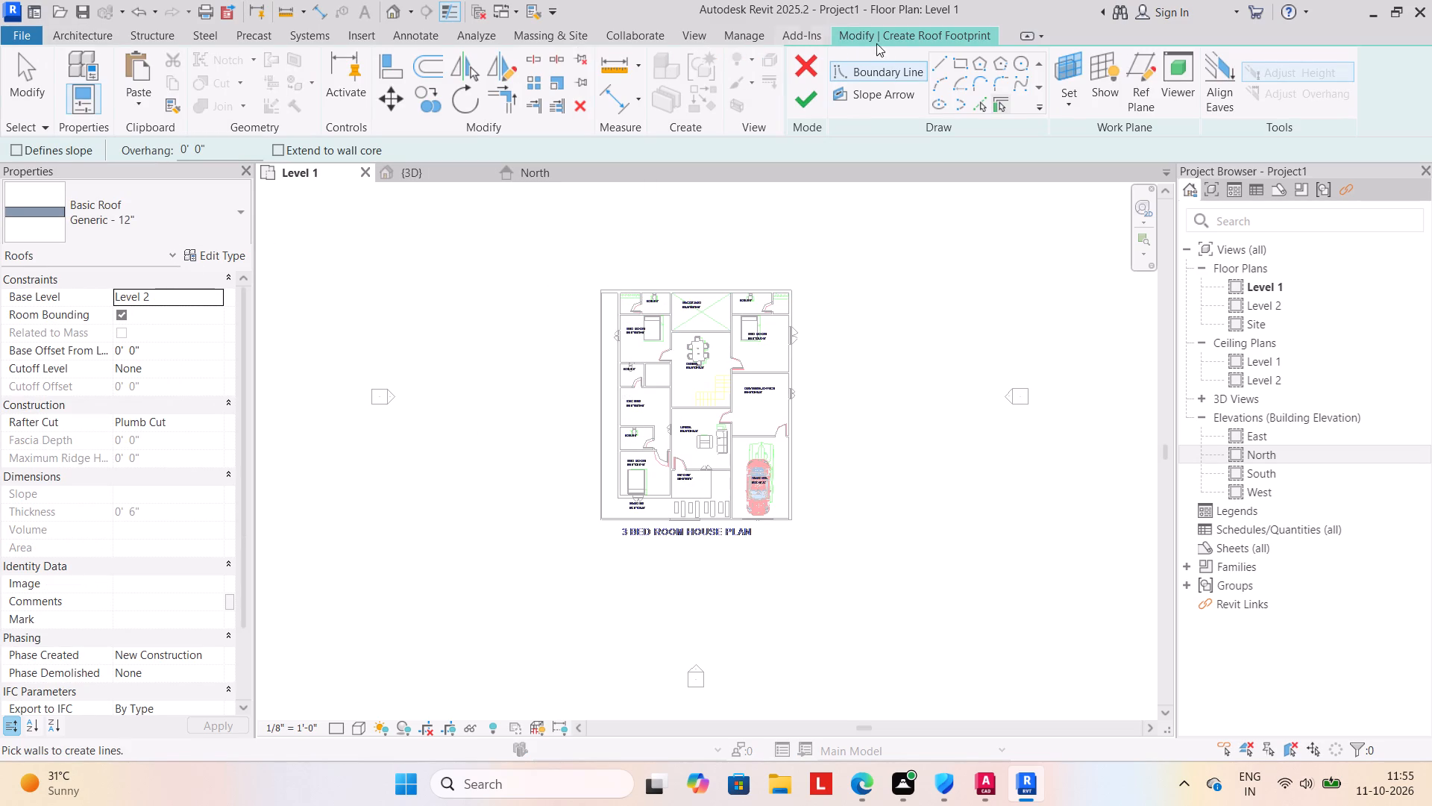
Create the roof from a rectangular boundary offset 2' 0" outward, from the house's rear-left wall corner to the parking's front-right corner.
left_click(955, 63)
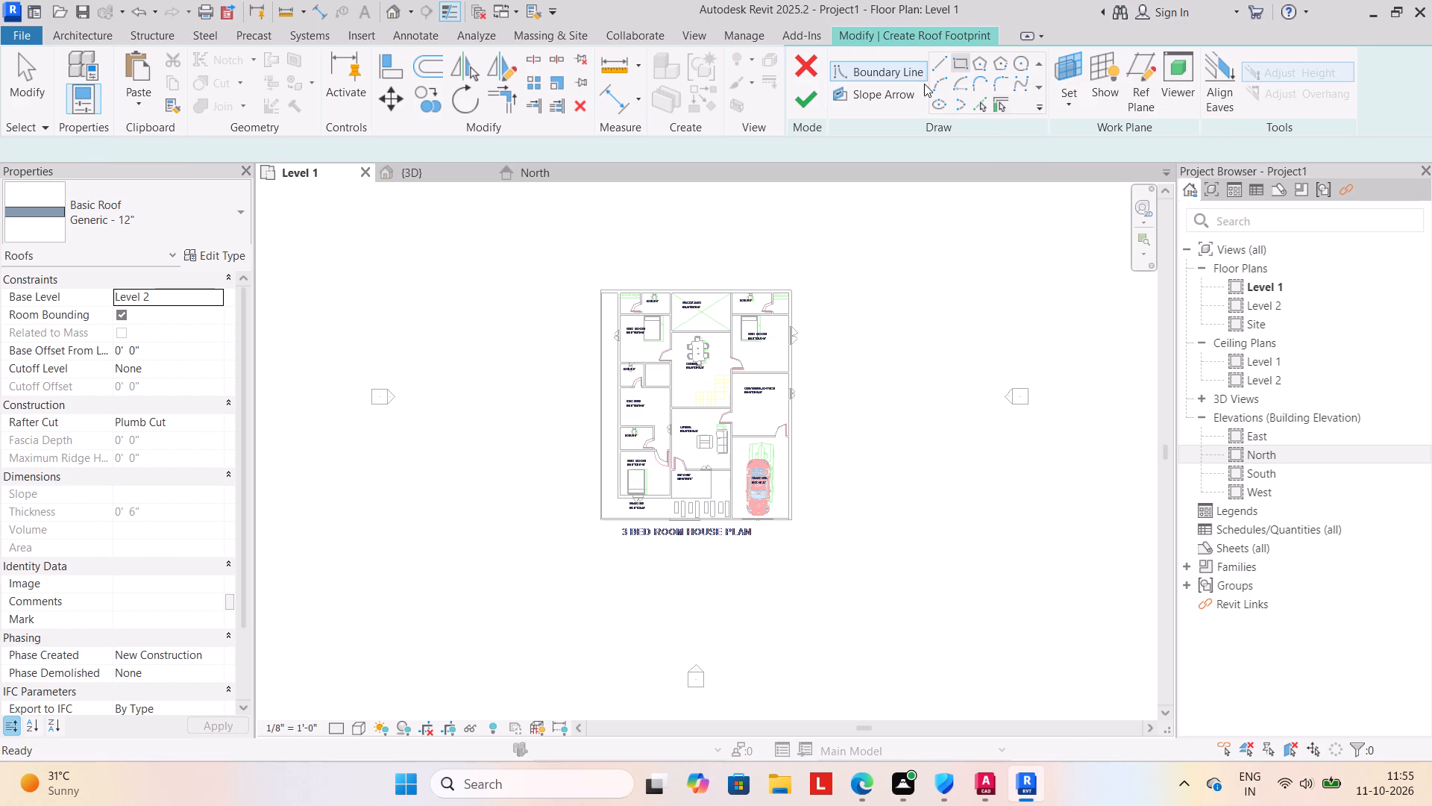
left_click(266, 149)
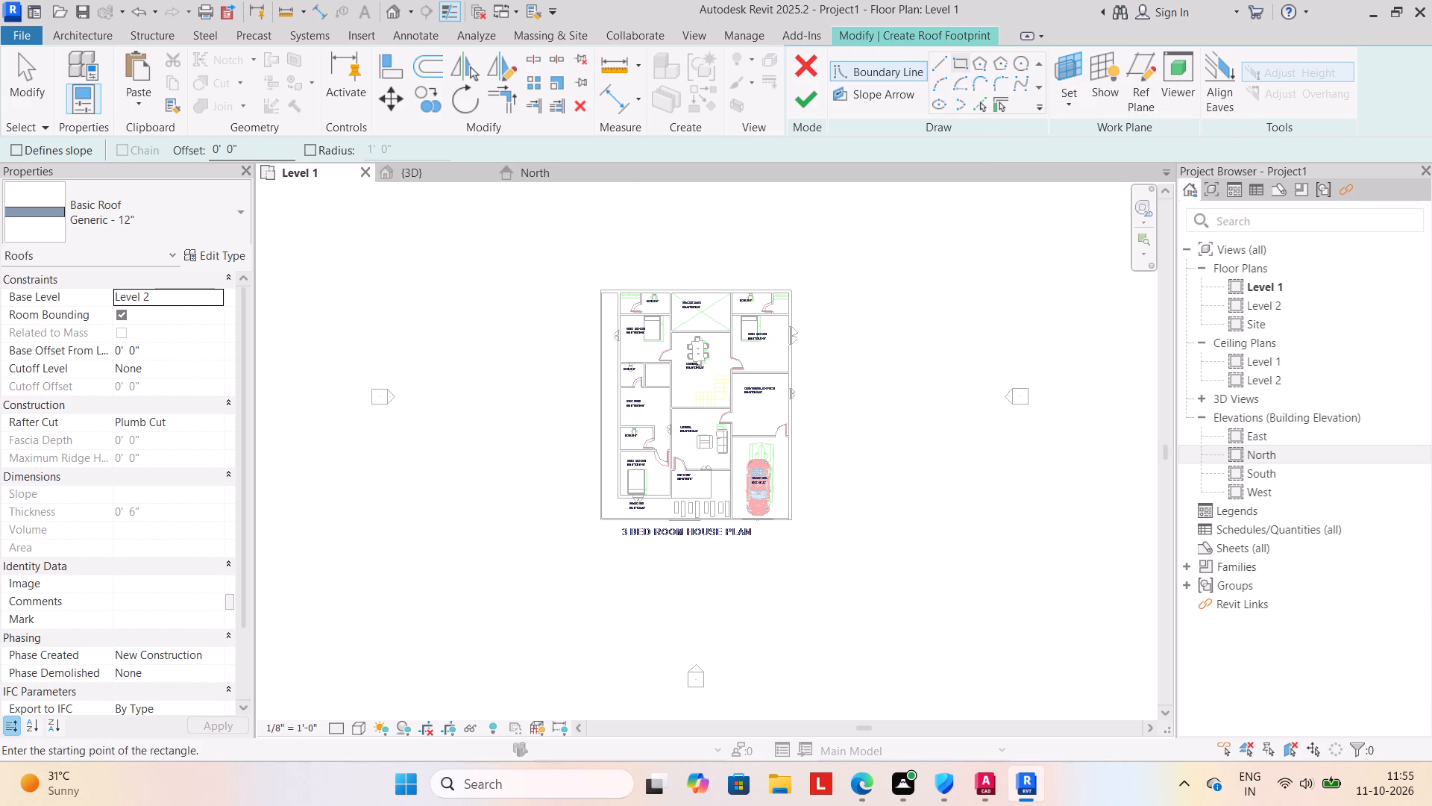
key("BackSpace")
key("BackSpace")
key("BackSpace")
key("BackSpace")
key("BackSpace")
key("BackSpace")
key("BackSpace")
key("BackSpace")
key("BackSpace")
key("BackSpace")
key("BackSpace")
key("BackSpace")
key("BackSpace")
key("BackSpace")
key("BackSpace")
type("2'")
key("Return")
scroll(644, 289, "up", 2)
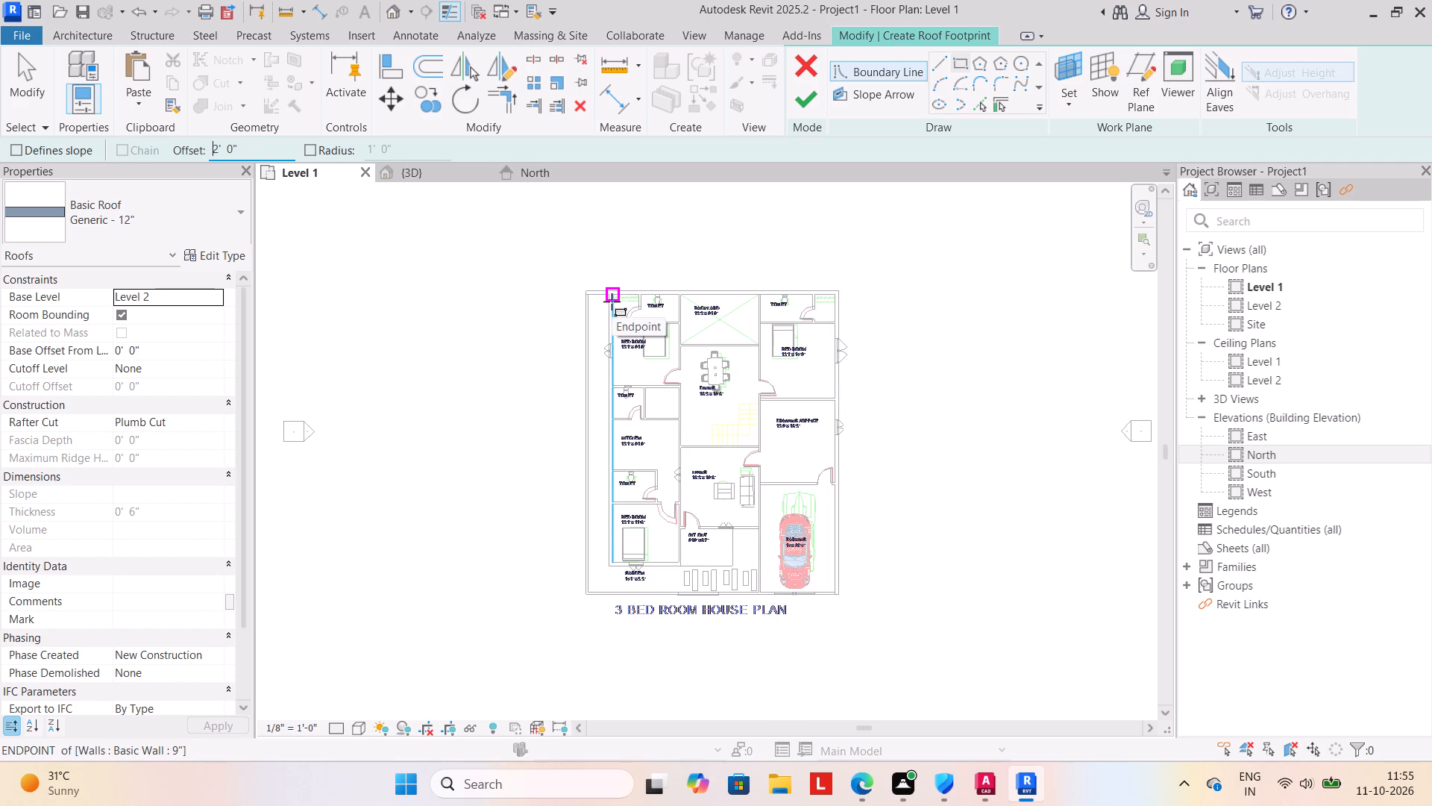
scroll(612, 298, "up", 3)
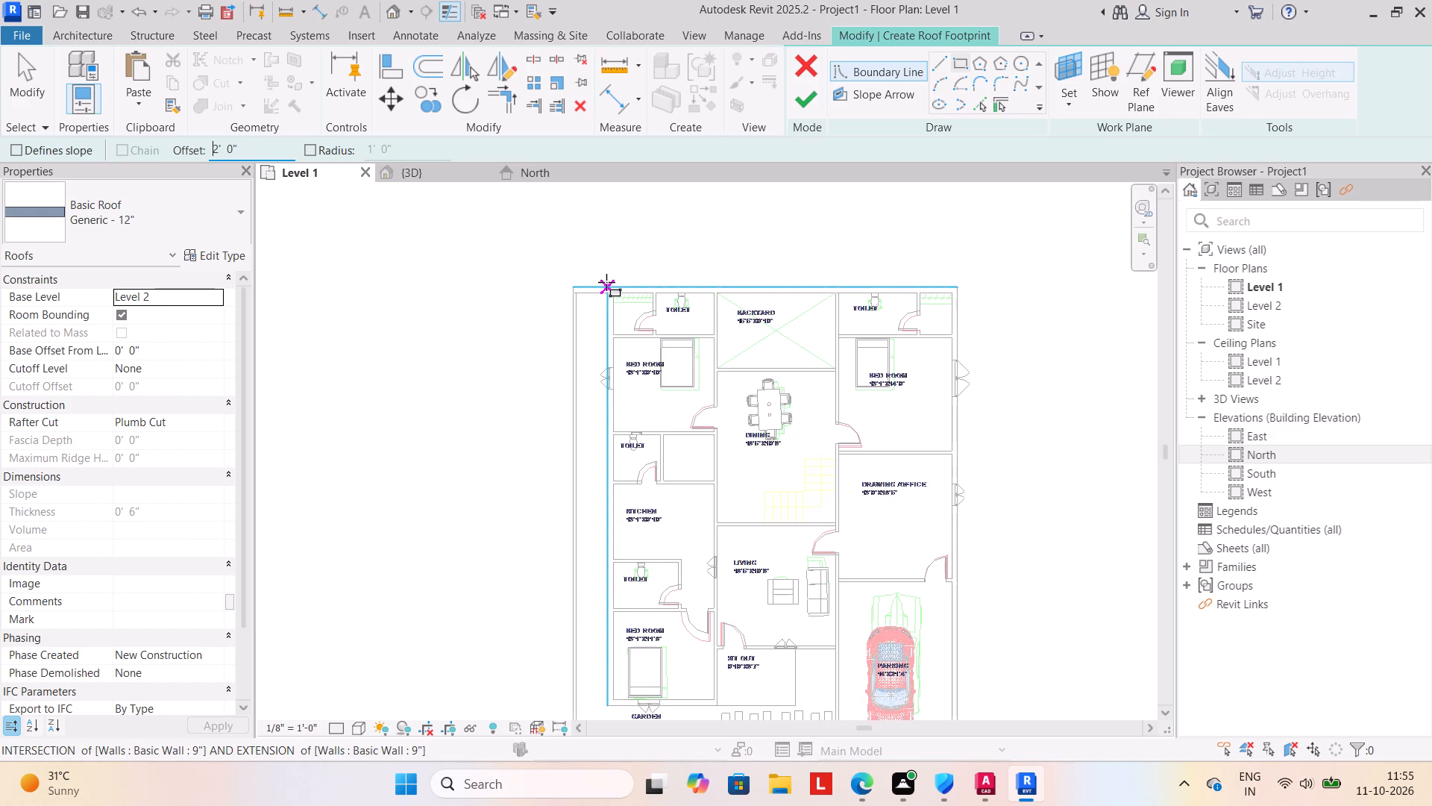
left_click(606, 282)
middle_click_drag(829, 601, 797, 398)
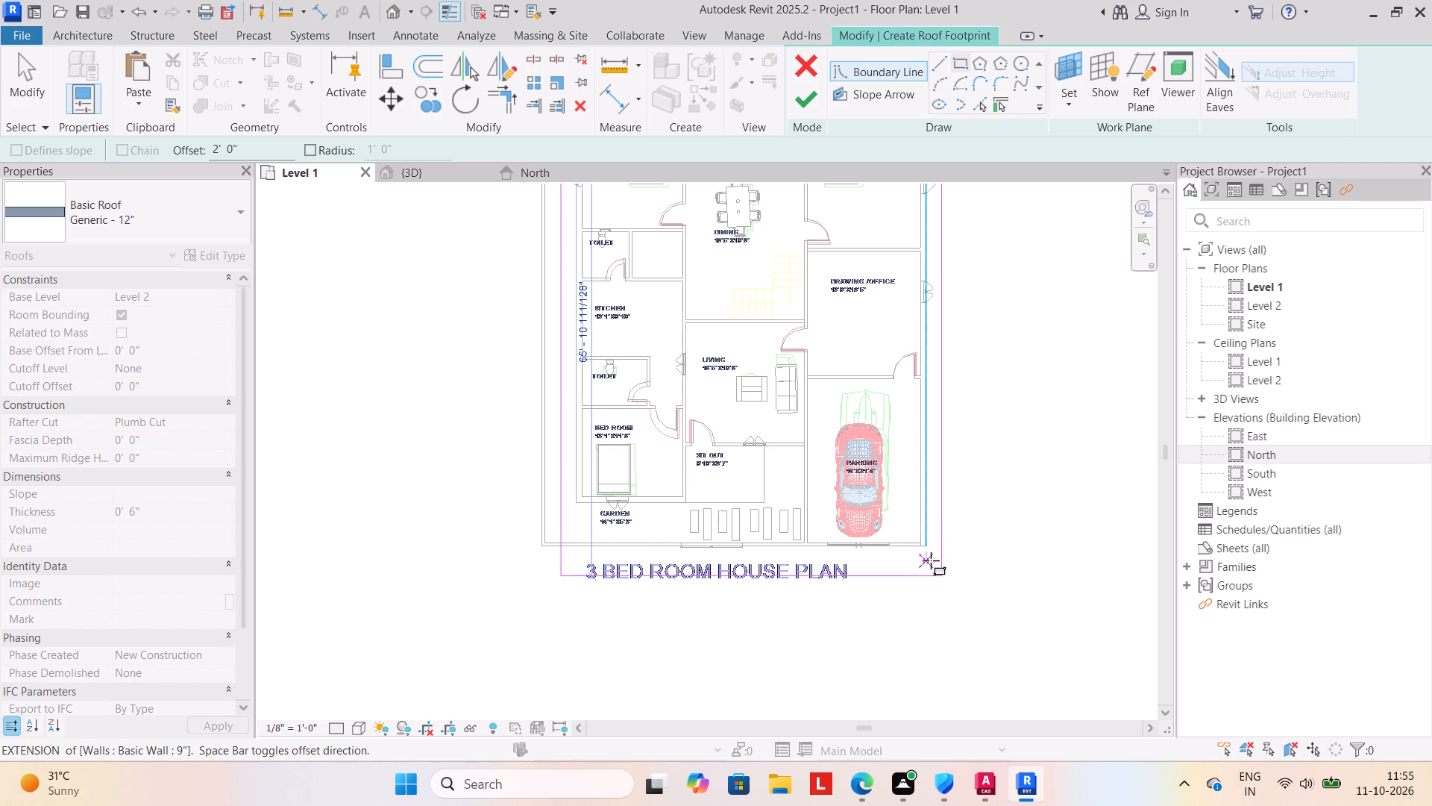
scroll(932, 559, "up", 2)
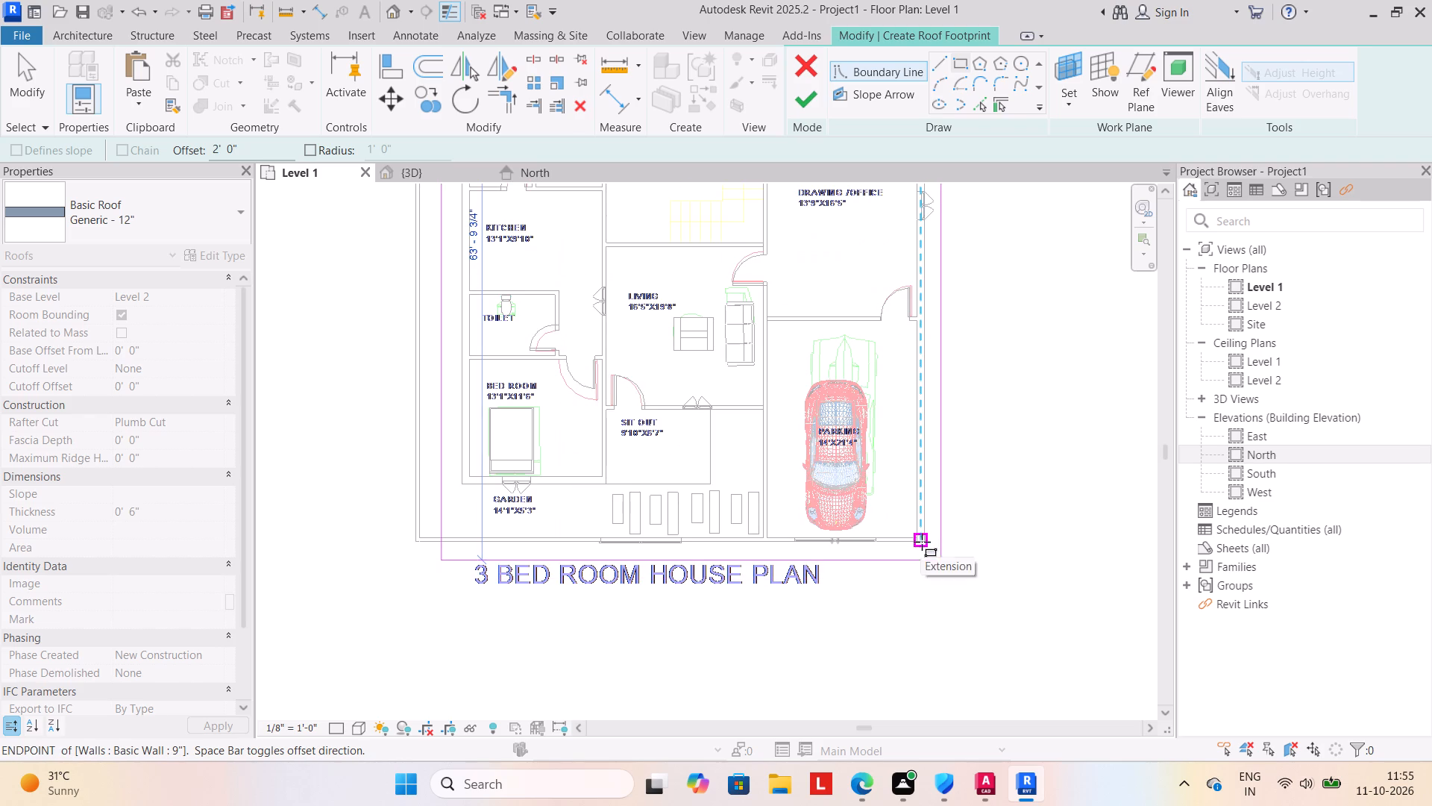
left_click(925, 542)
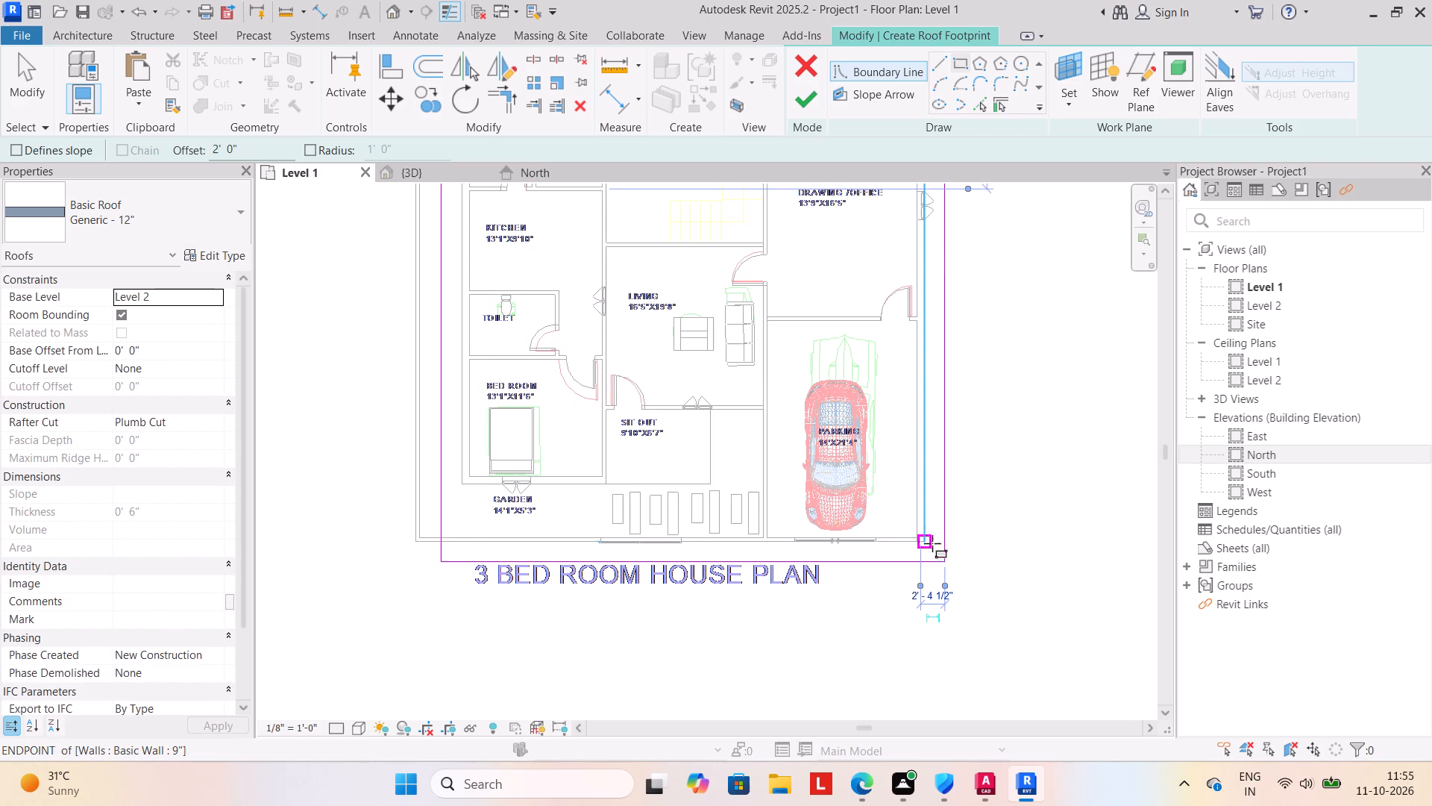
left_click(804, 103)
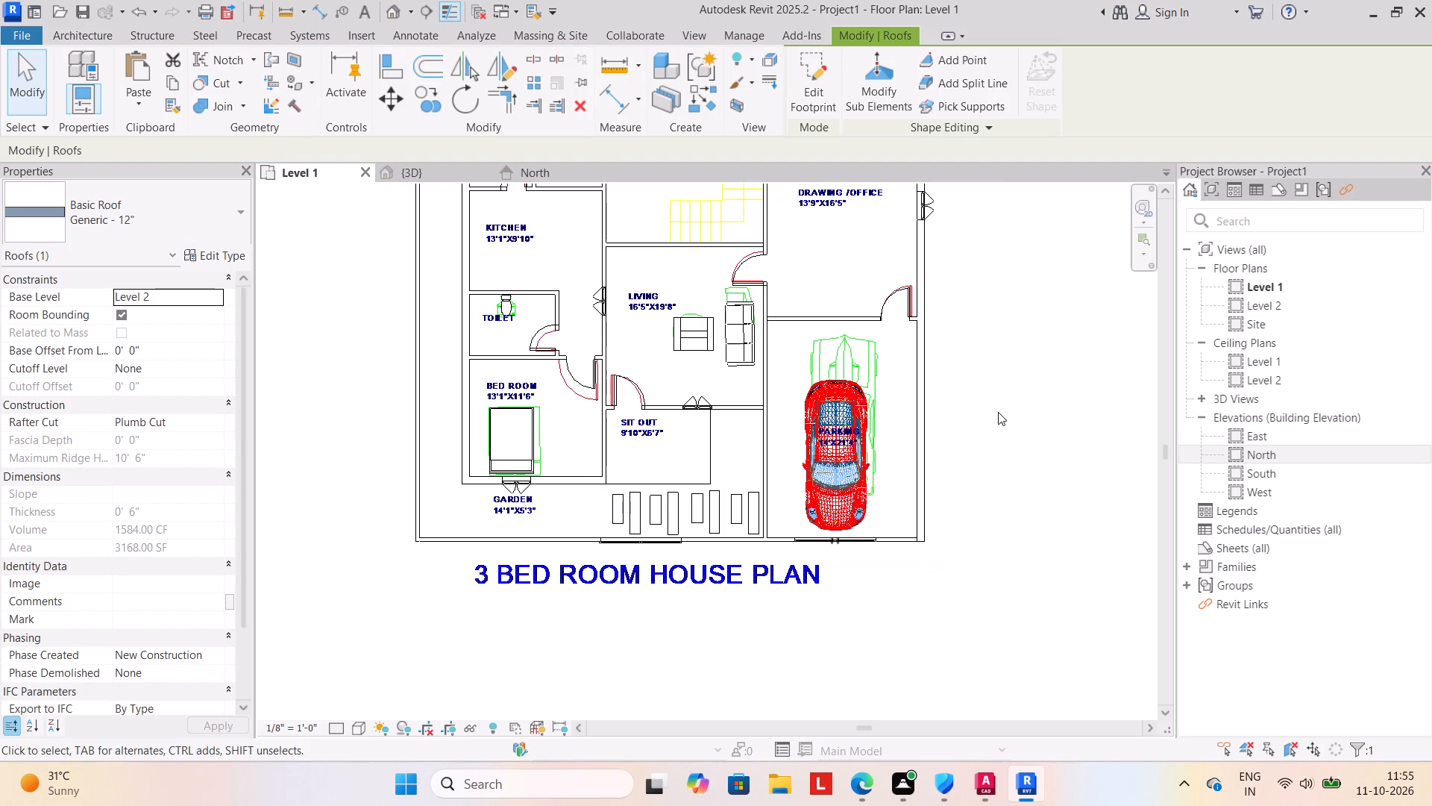
In the 3D view, select the new Generic - 12" roof and review its type properties.
left_click(421, 172)
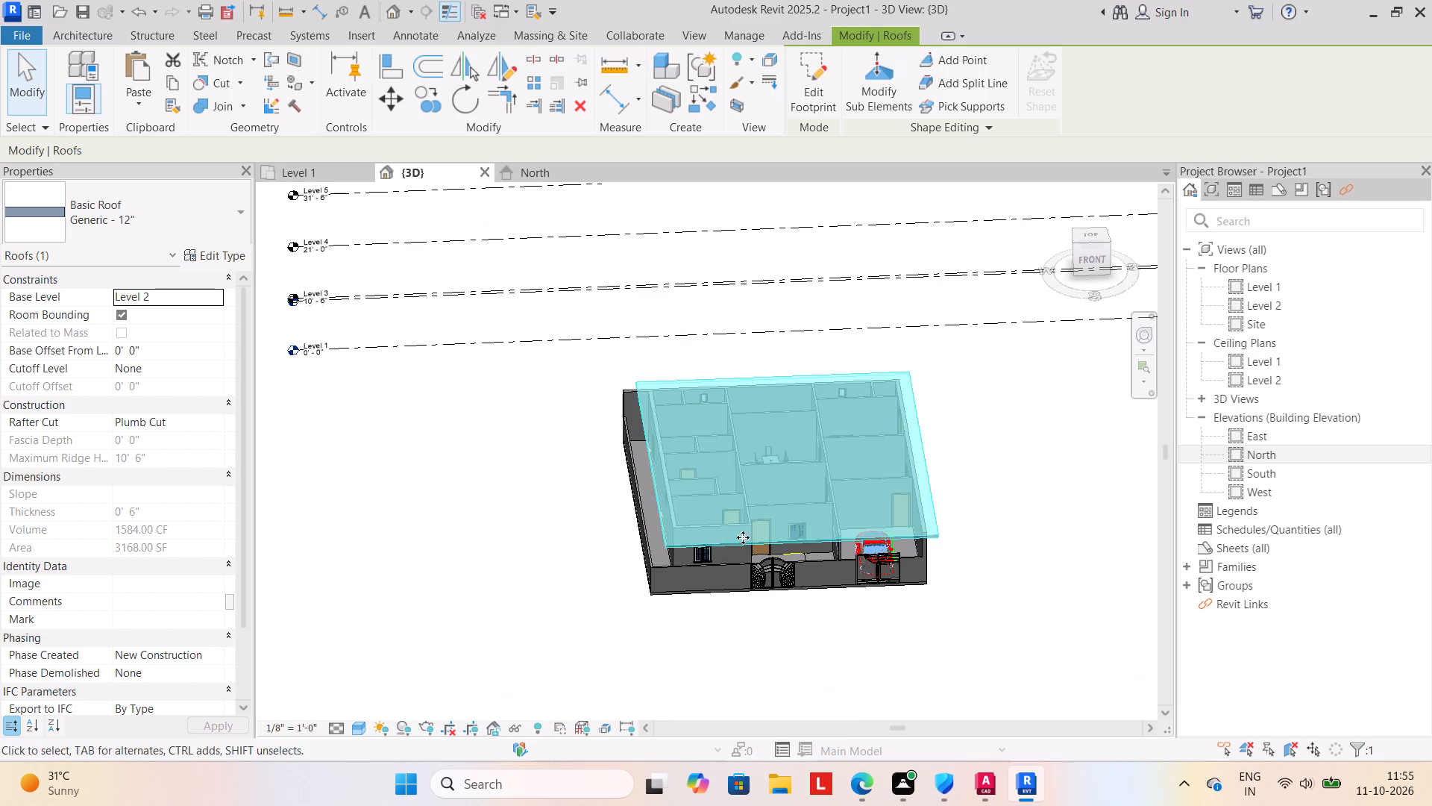
left_click(786, 645)
middle_click_drag(793, 651, 784, 568, "shift")
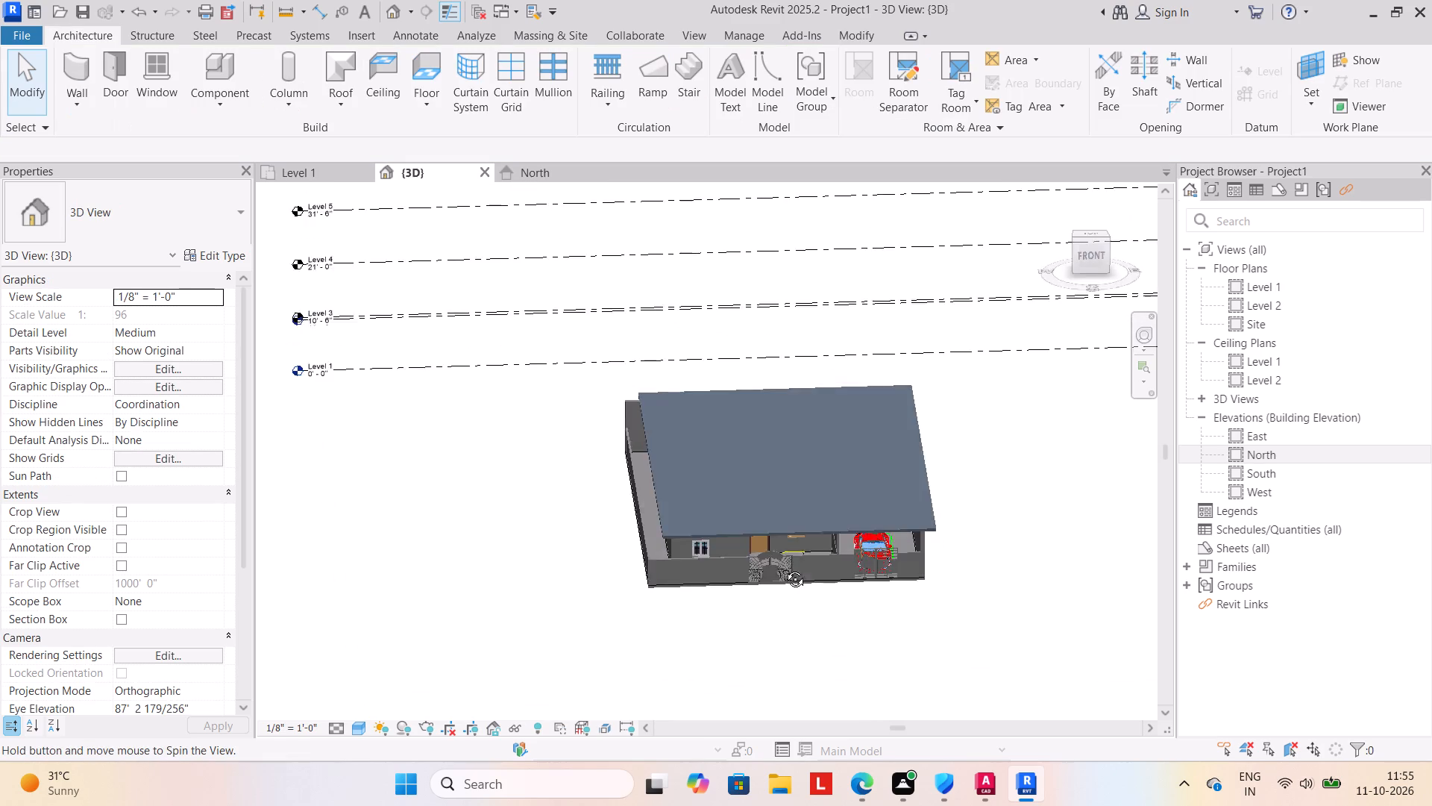
middle_click_drag(784, 568, 782, 534, "shift")
left_click(791, 475)
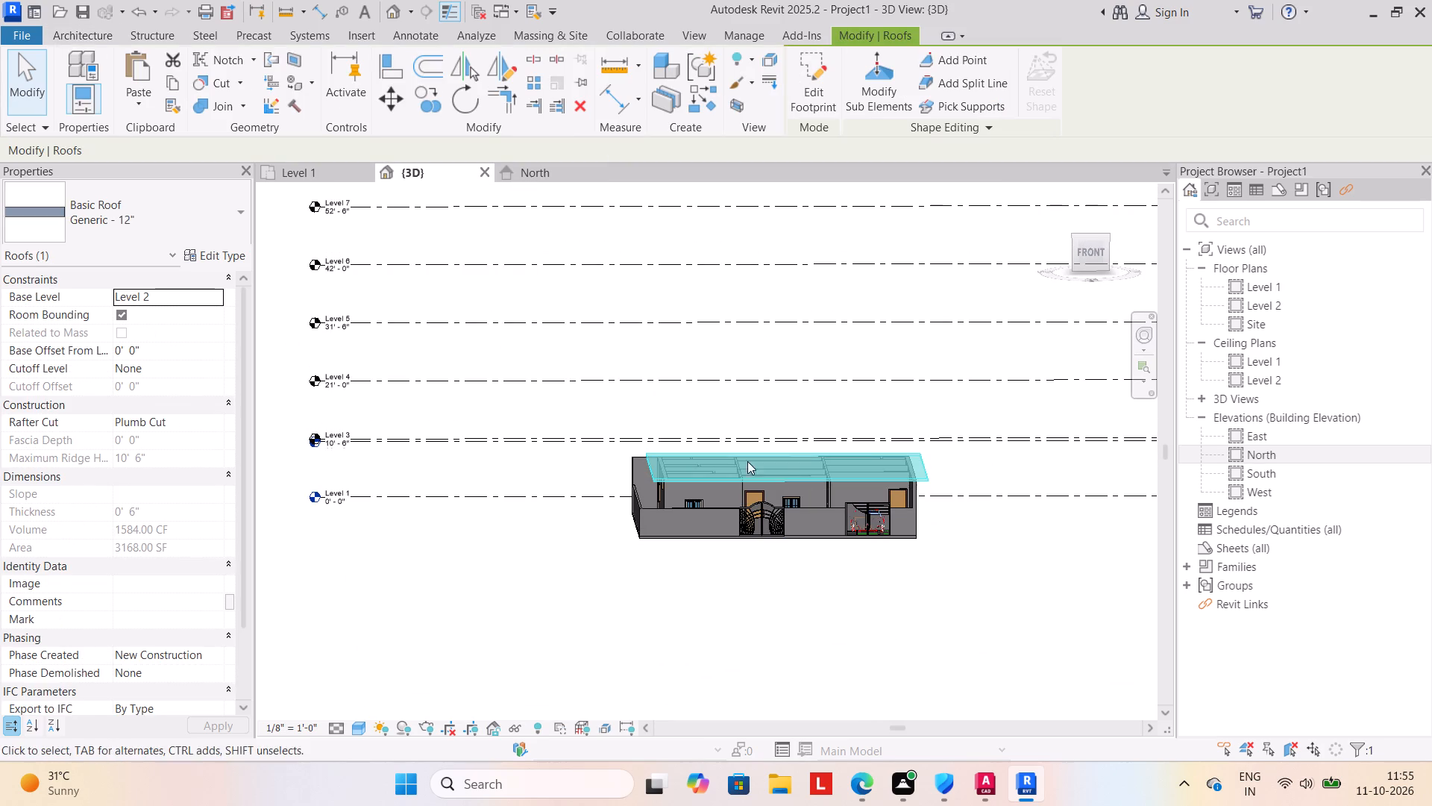
left_click(211, 251)
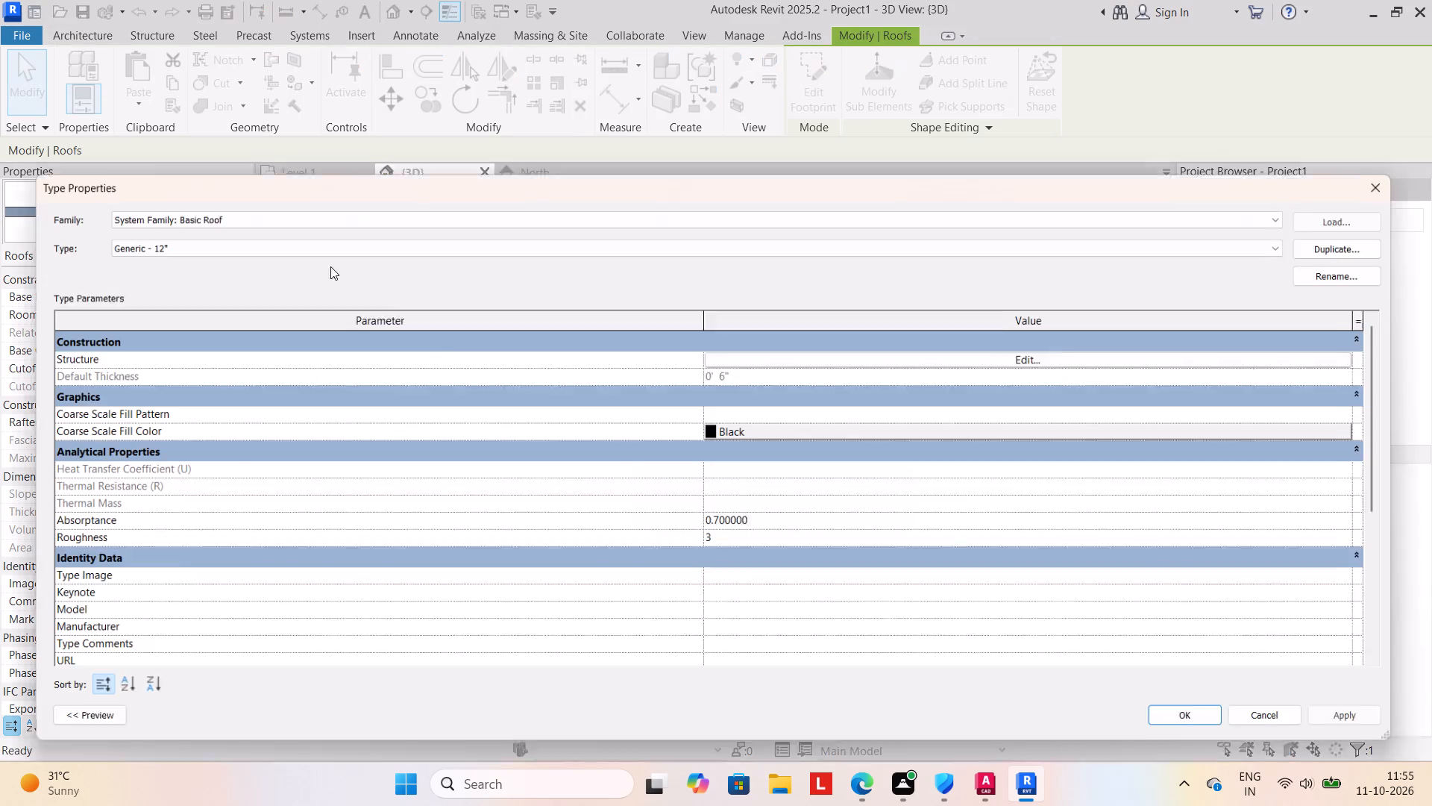
left_click(1411, 174)
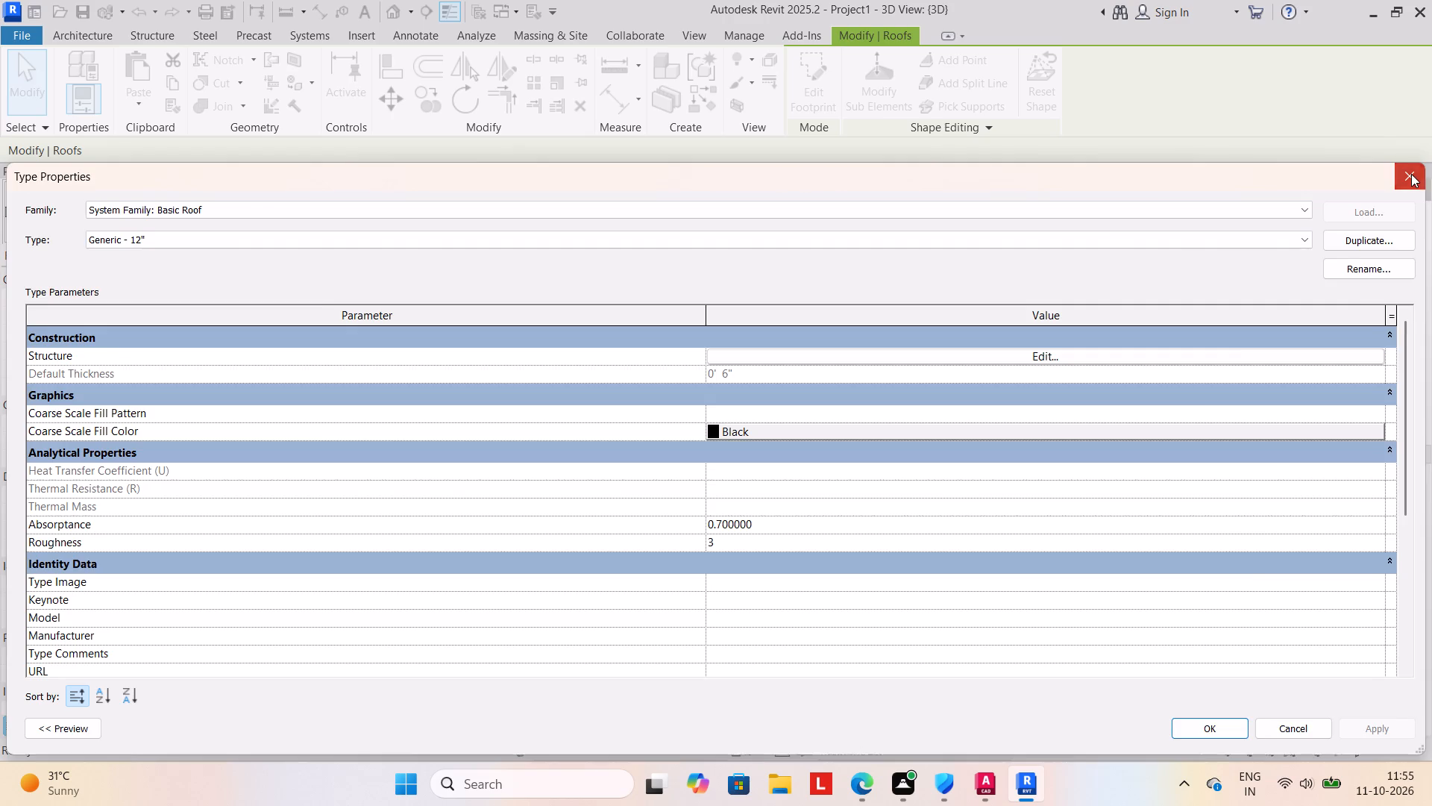
left_click(821, 626)
Examine the new roof's overhang and fit over the house from above, below and the front.
middle_click_drag(741, 626, 741, 629, "shift")
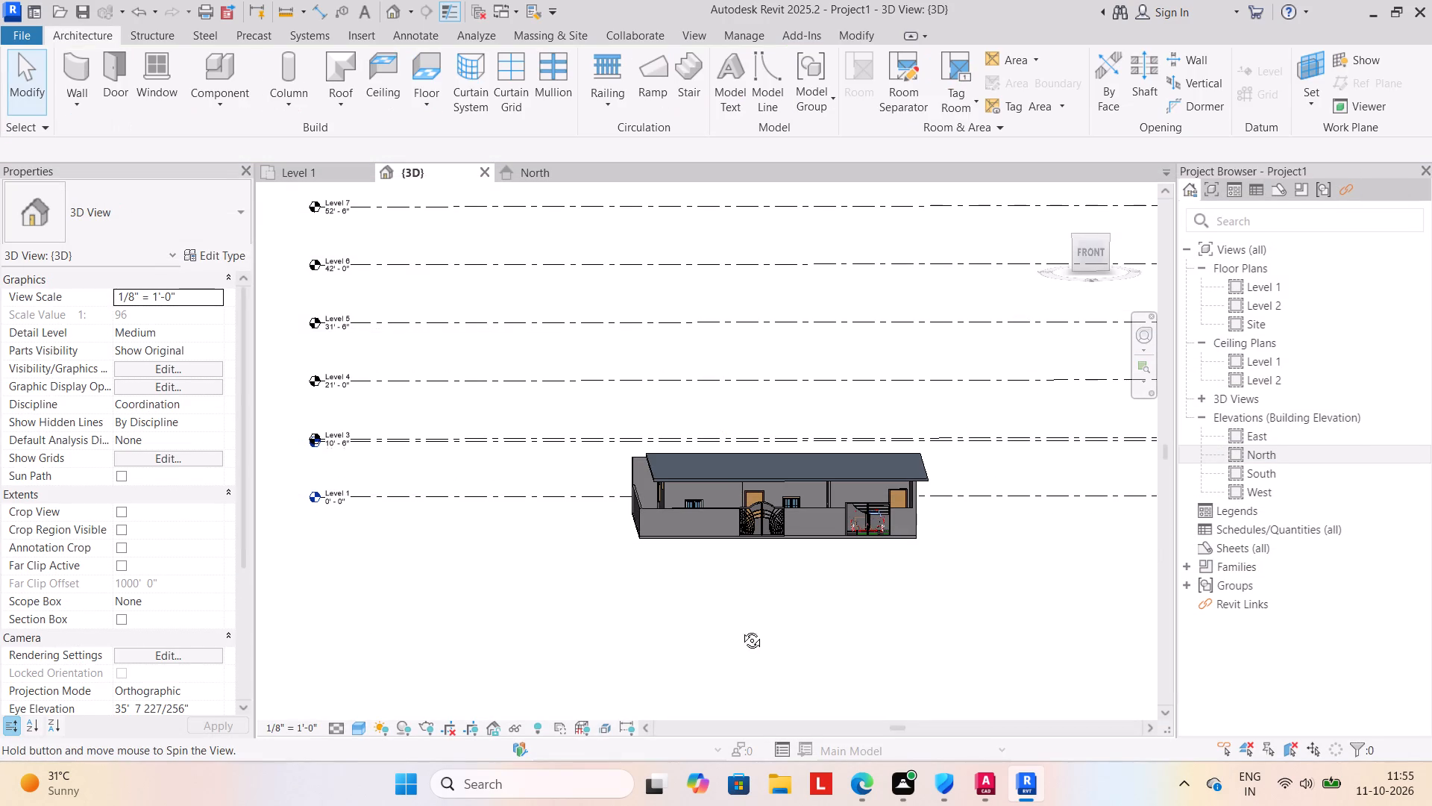
middle_click_drag(741, 629, 733, 663, "shift")
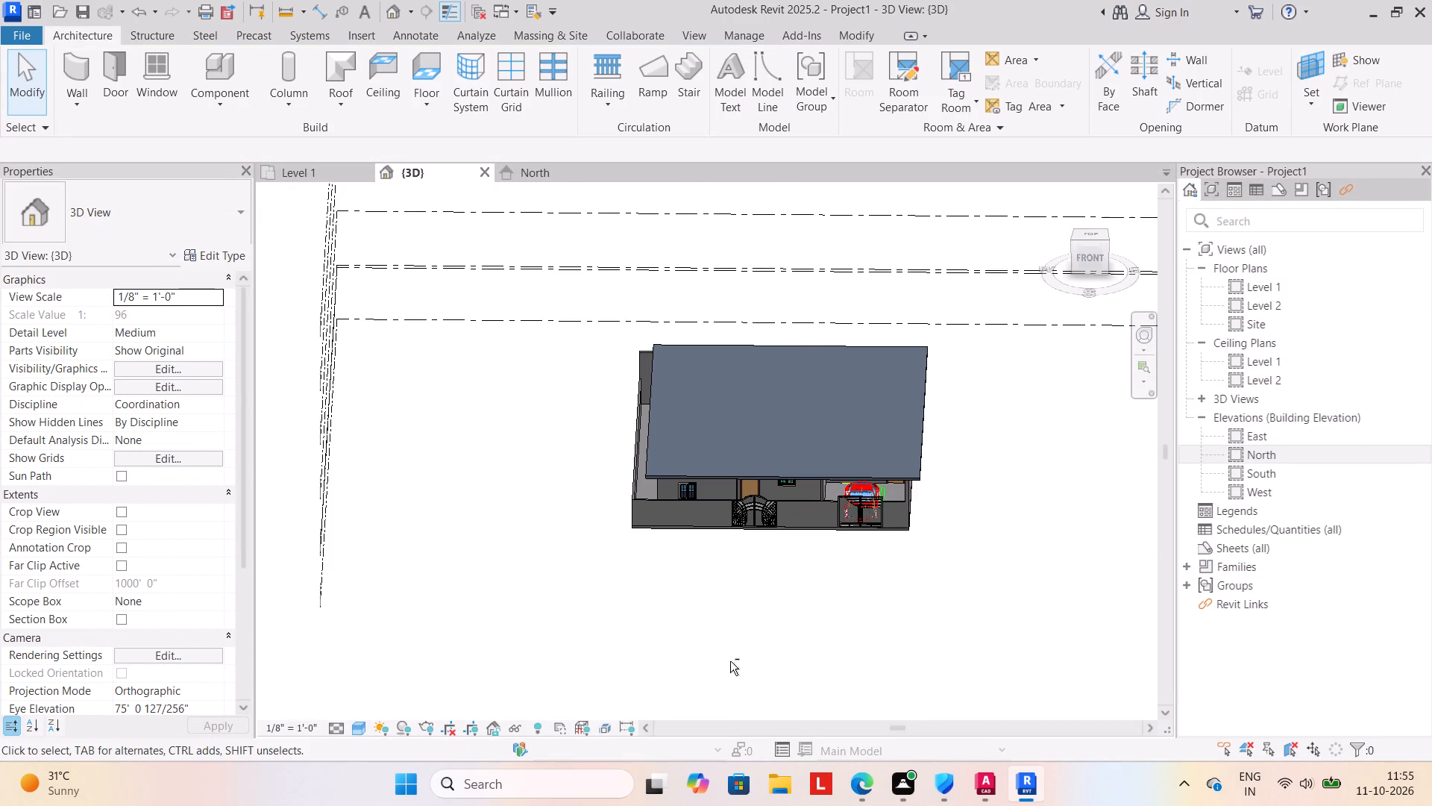
middle_click_drag(728, 636, 750, 490, "shift")
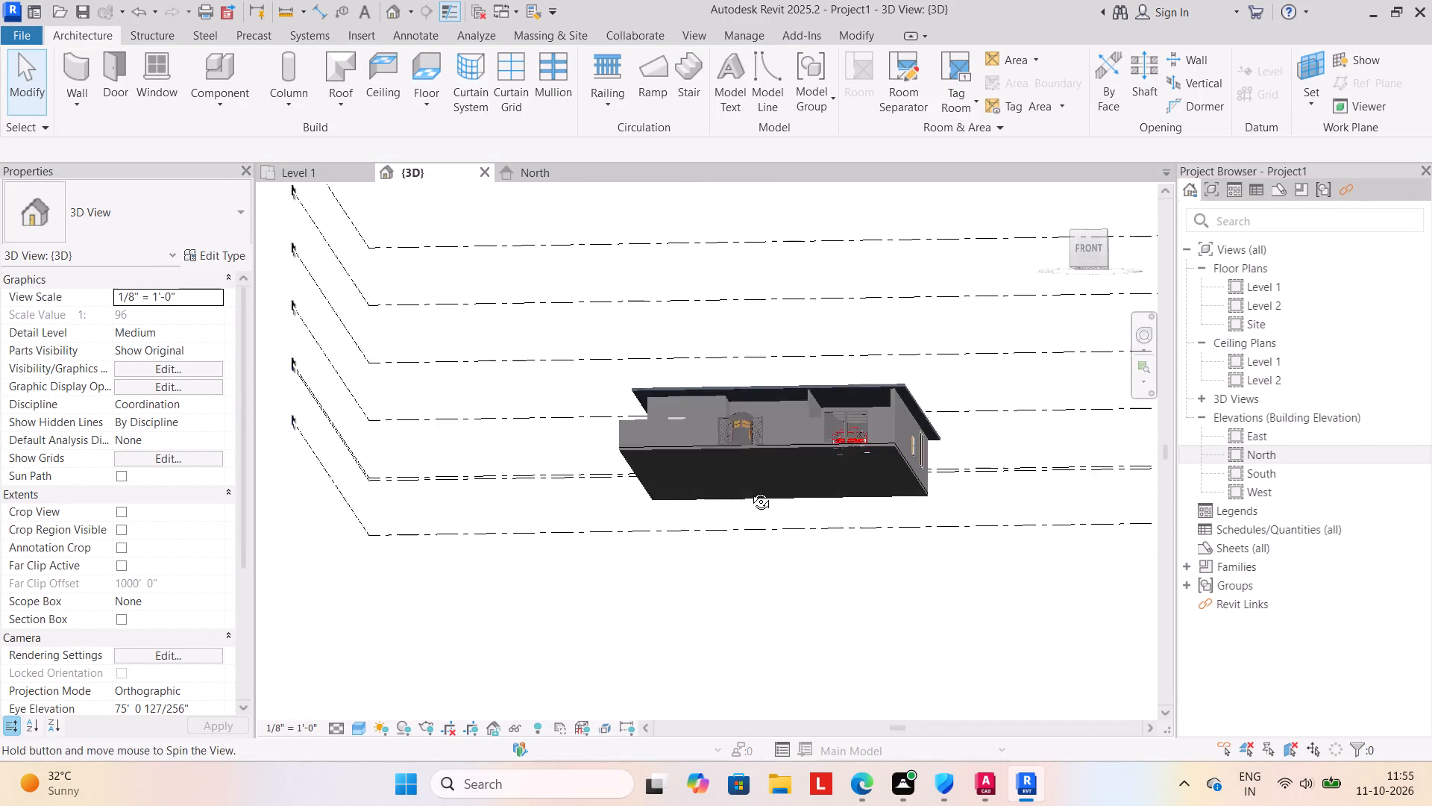
middle_click_drag(750, 490, 746, 569, "shift")
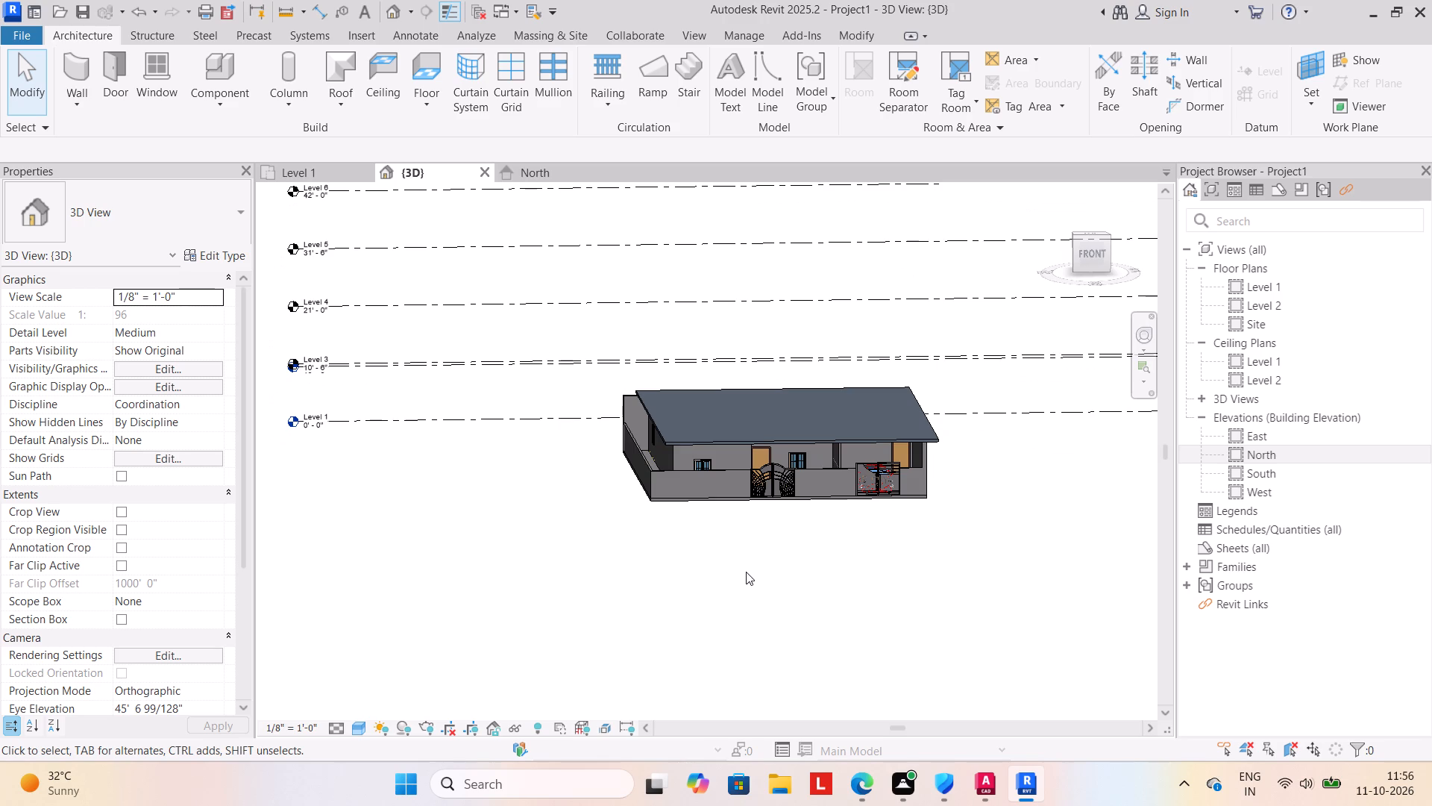
middle_click_drag(739, 513, 717, 589, "shift")
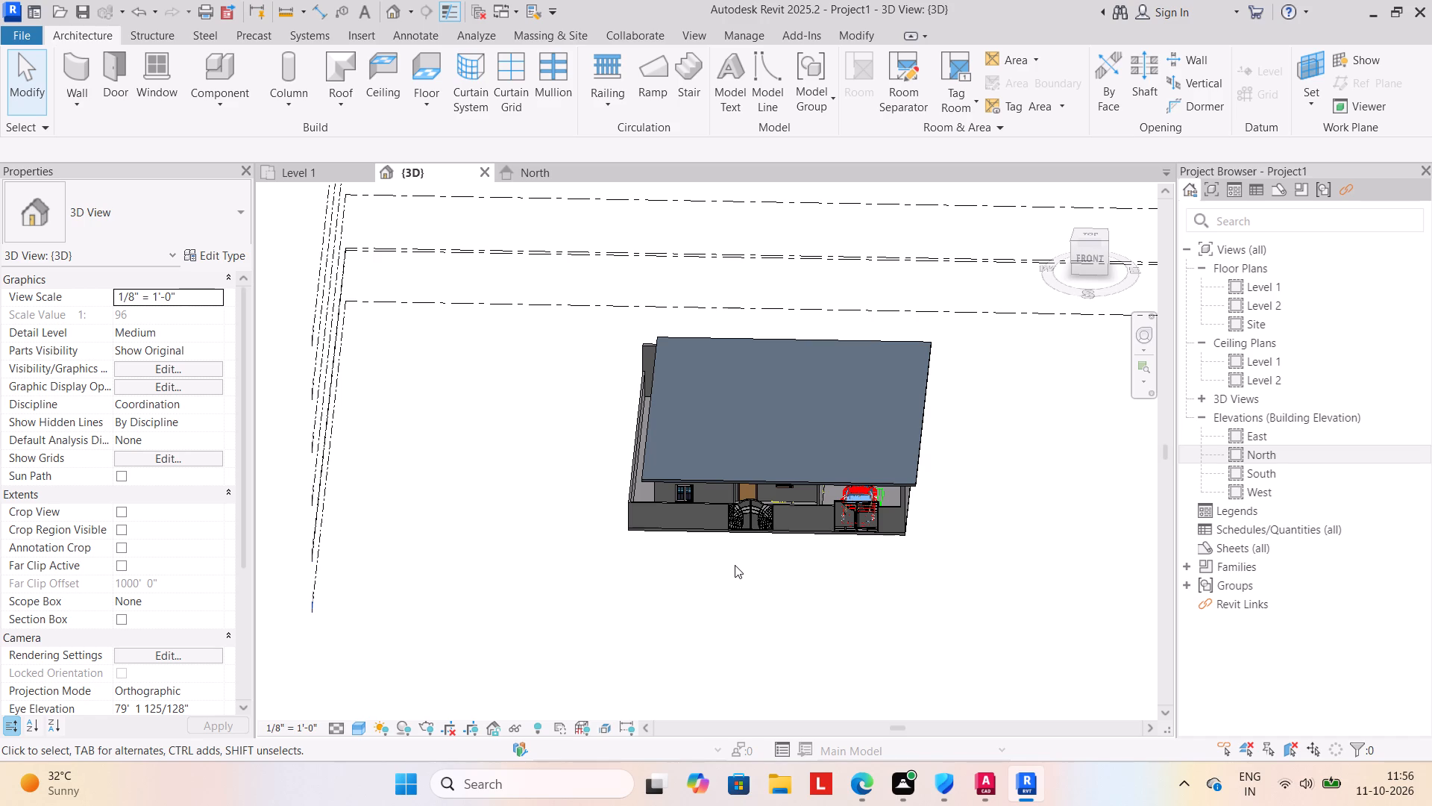
scroll(735, 565, "up", 1, "shift")
middle_click_drag(735, 565, 737, 478, "shift")
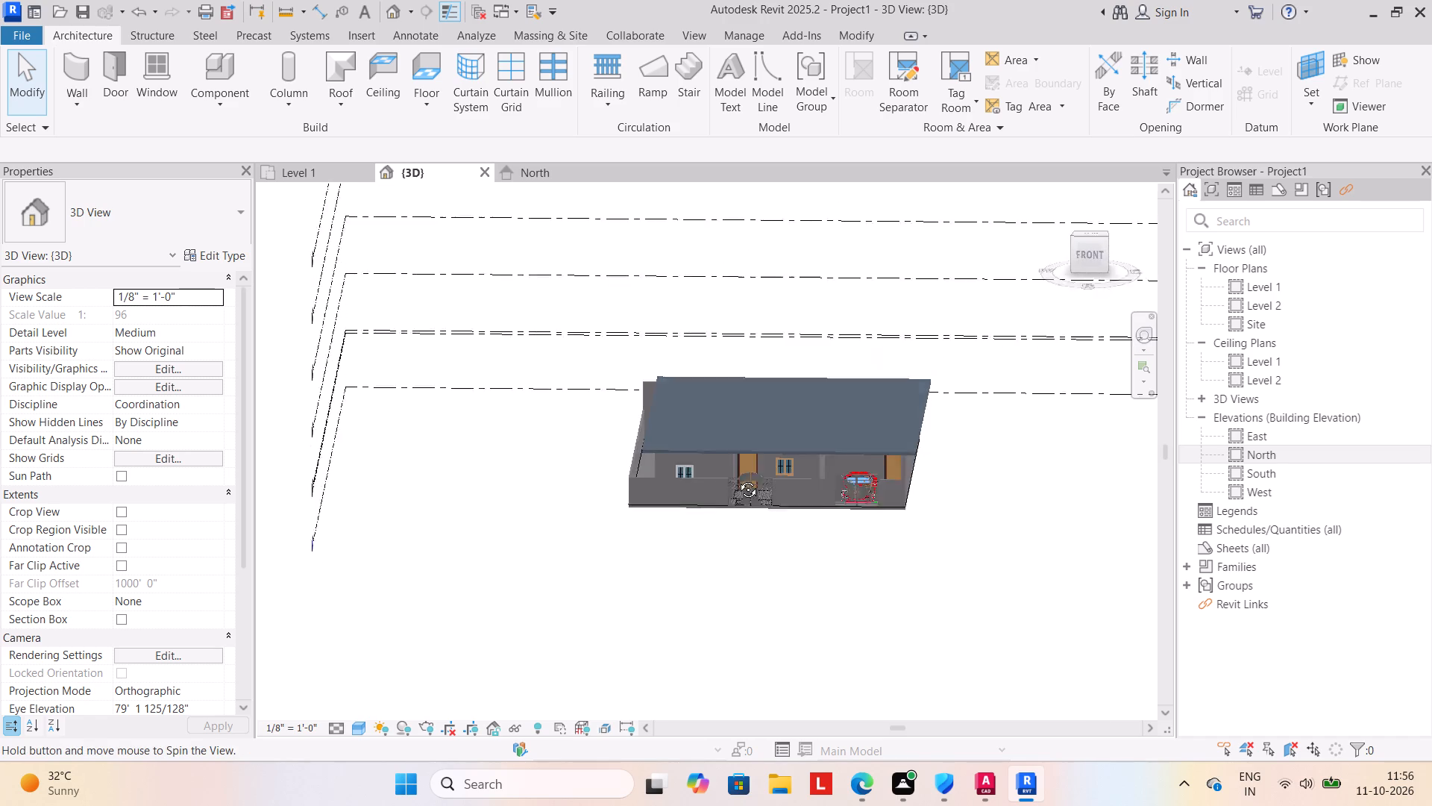
middle_click_drag(737, 478, 746, 593, "shift")
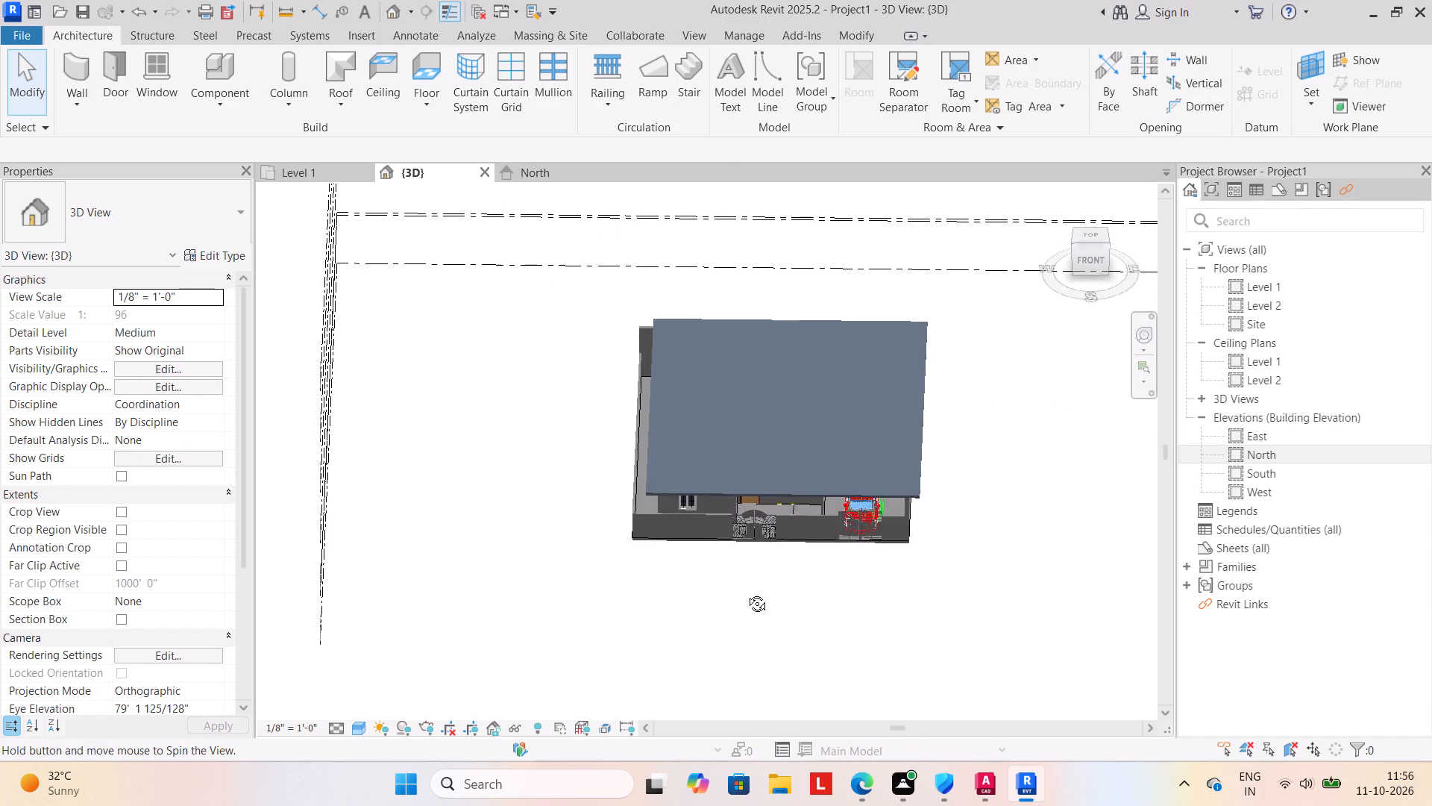
Examine the roof's coverage over the house, parking and boundary walls from above, both front corners and the front.
middle_click_drag(746, 593, 715, 545, "shift")
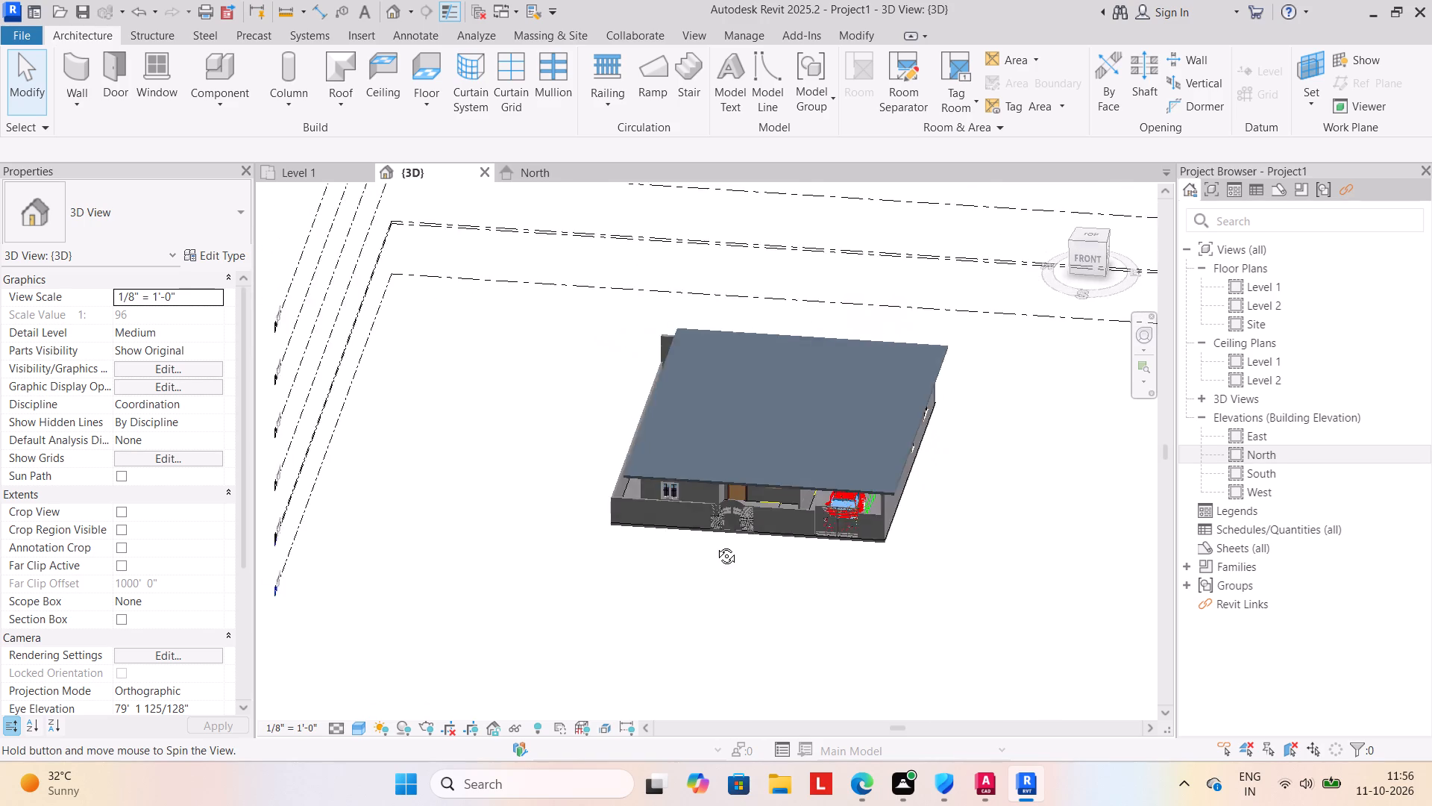
middle_click_drag(715, 545, 762, 508, "shift")
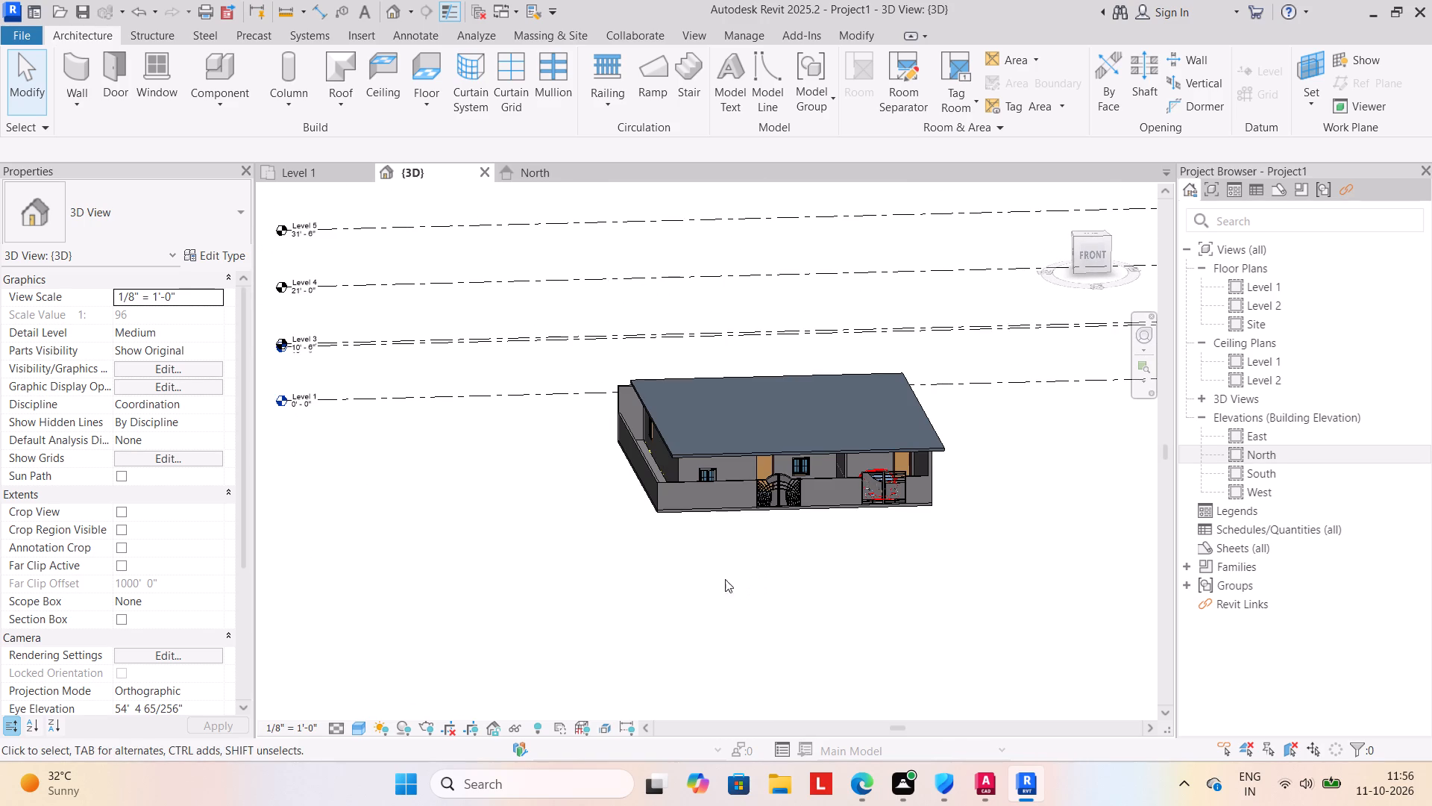
middle_click_drag(779, 573, 764, 559, "shift")
middle_click_drag(776, 530, 769, 625, "shift")
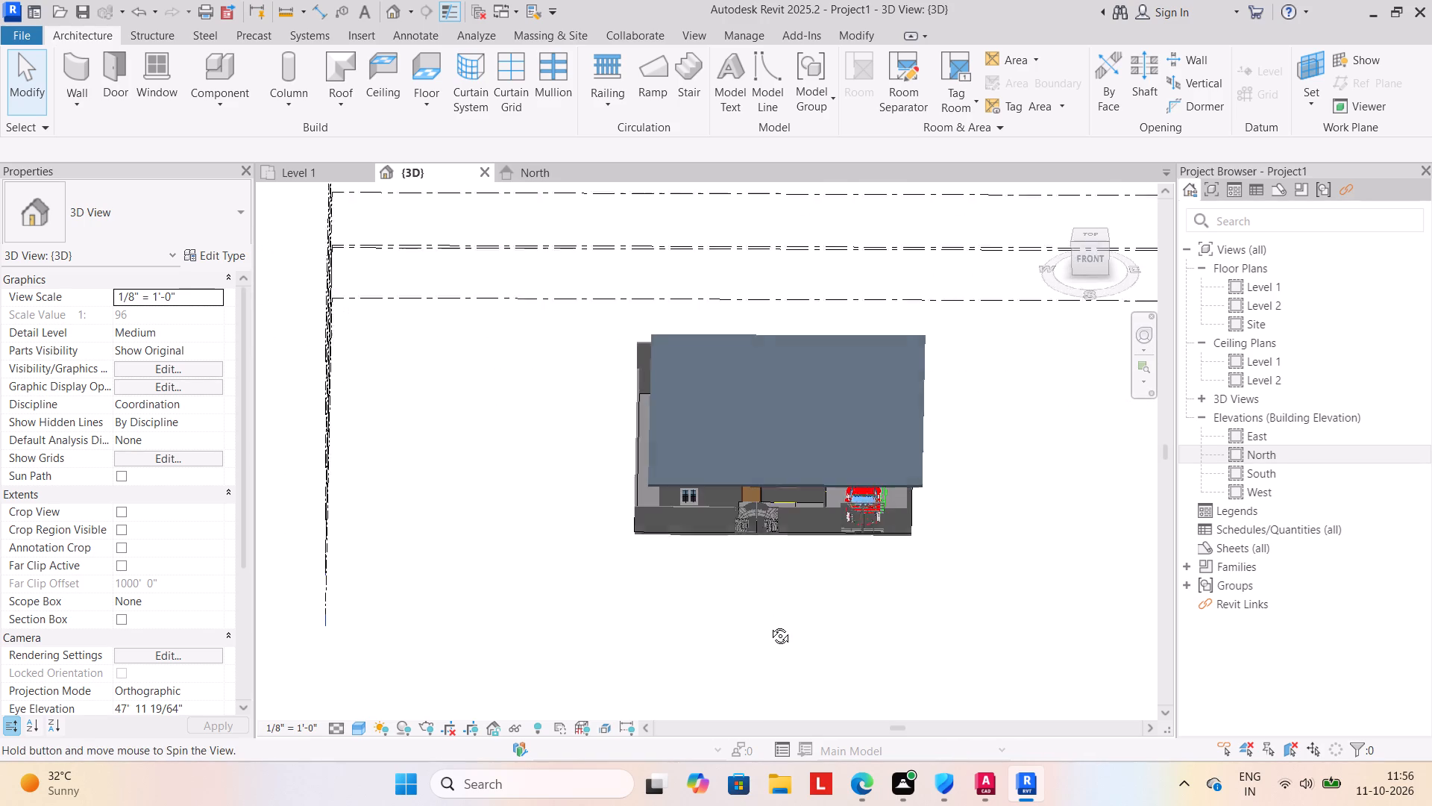
middle_click_drag(769, 625, 785, 522, "shift")
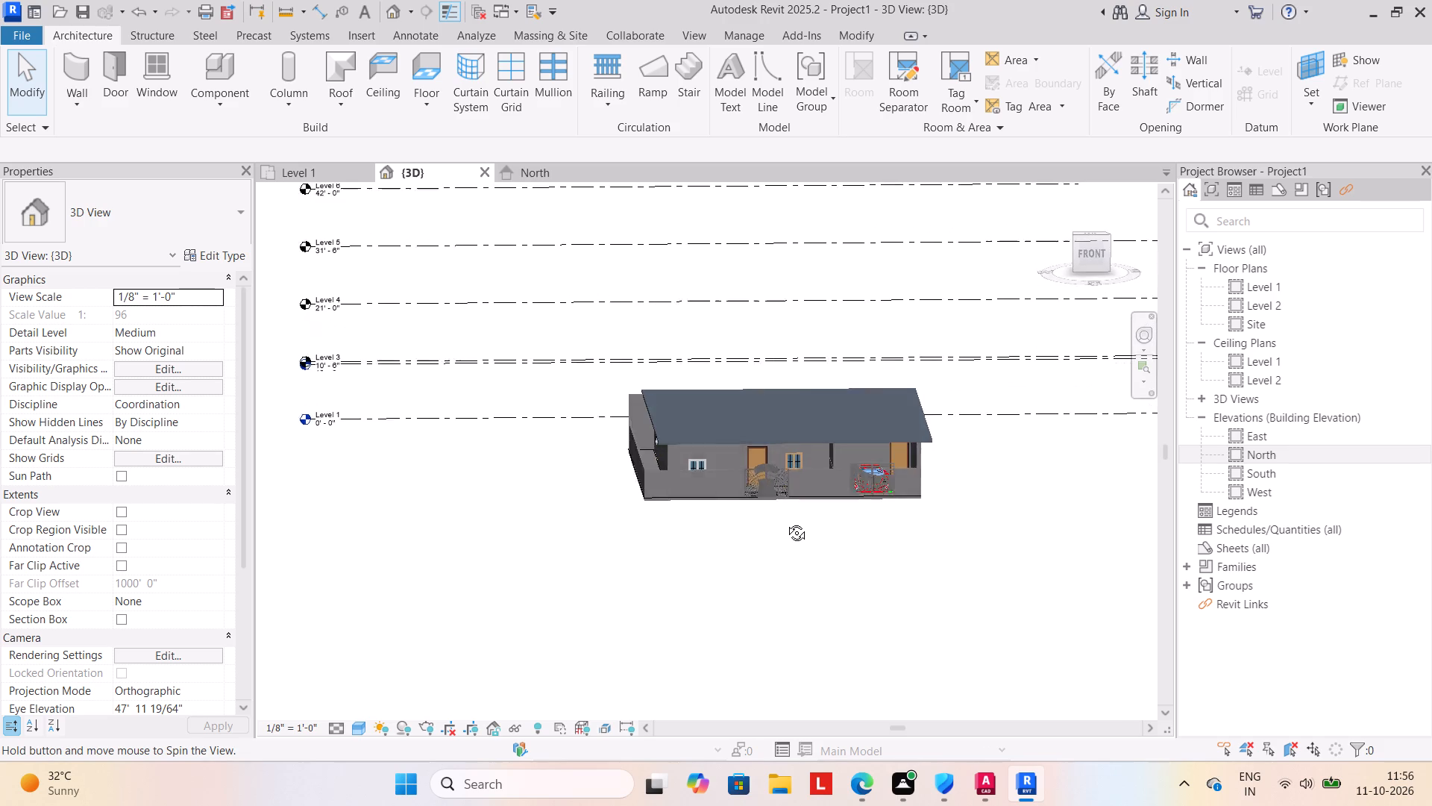
middle_click_drag(785, 522, 723, 609, "shift")
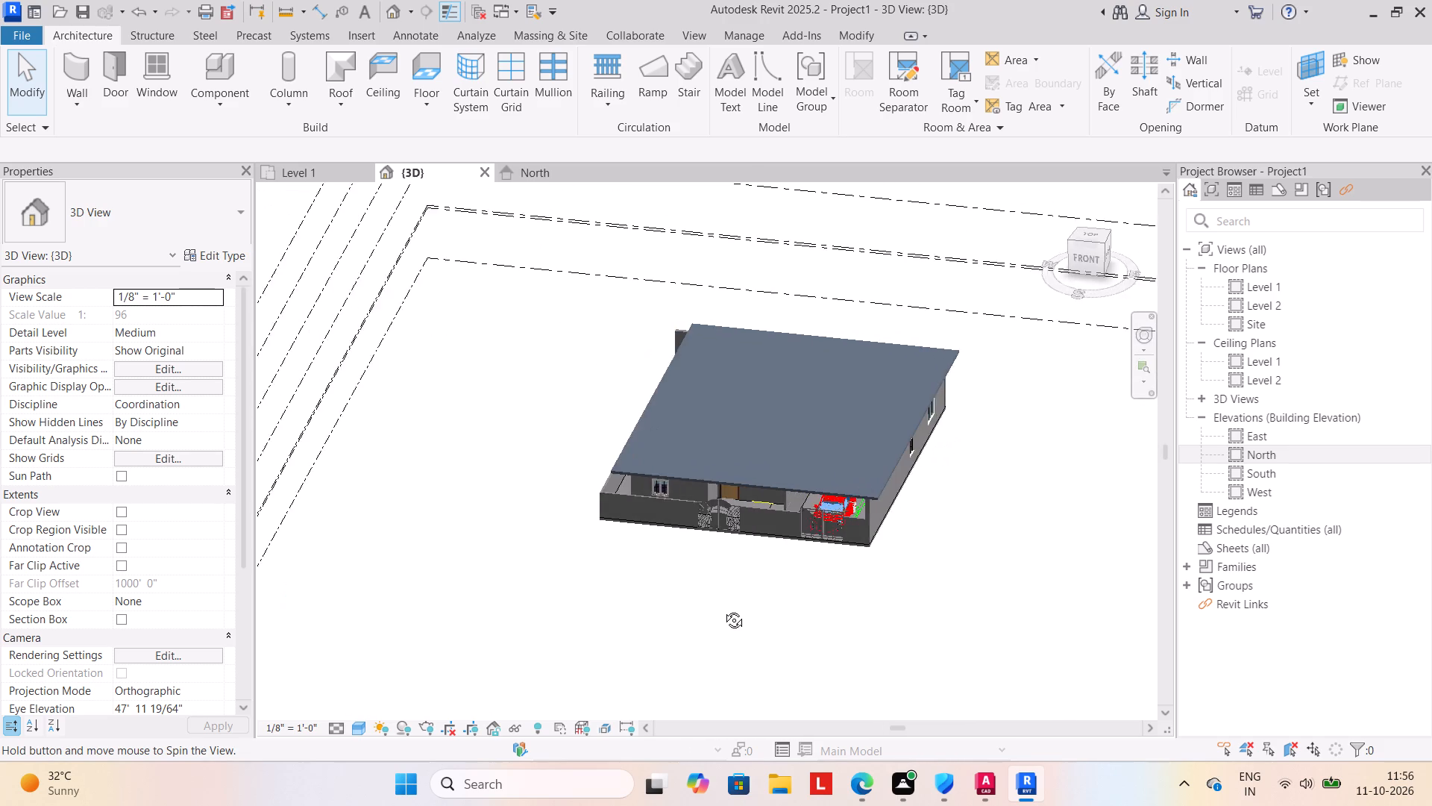
middle_click_drag(723, 609, 812, 606, "shift")
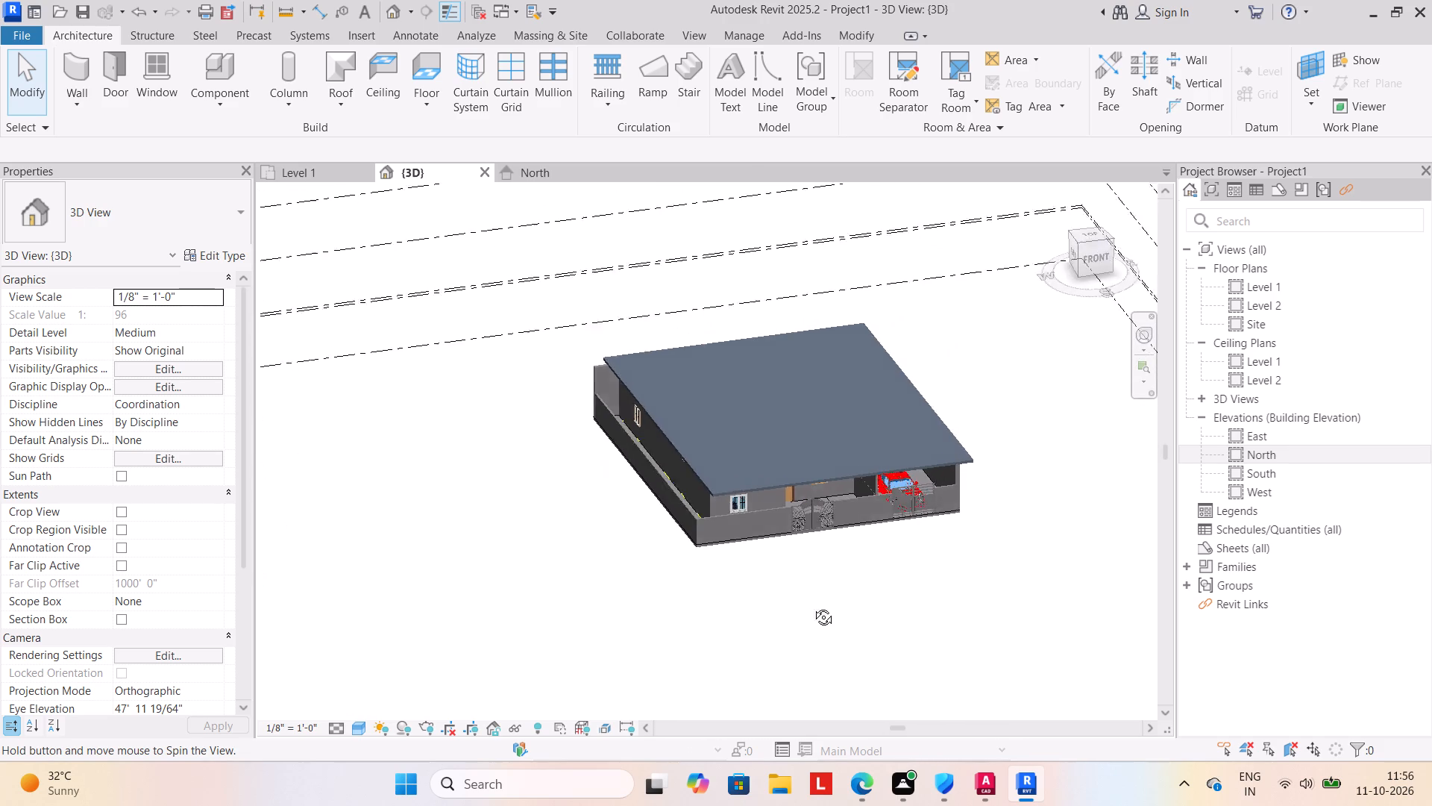
middle_click_drag(812, 606, 764, 565, "shift")
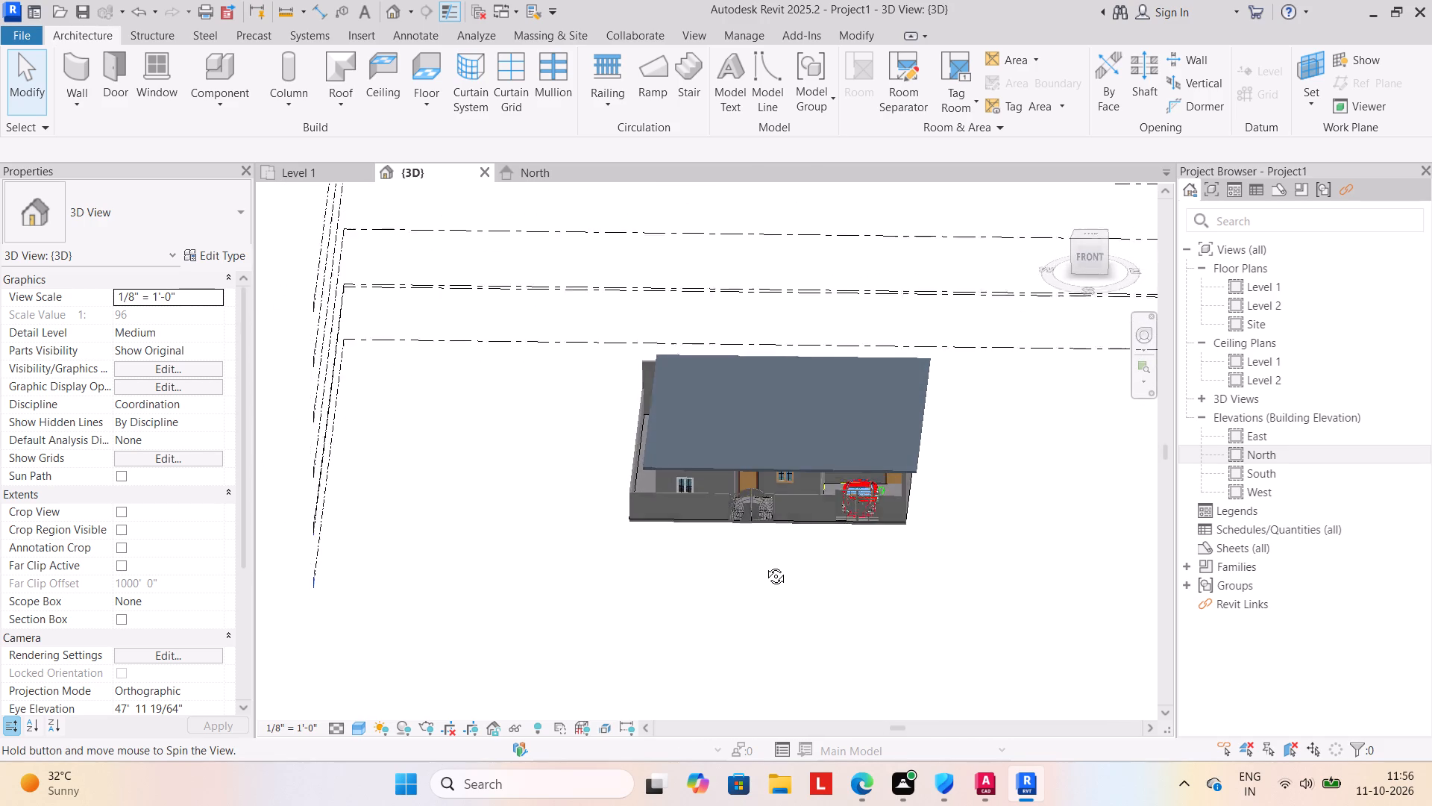
middle_click_drag(764, 565, 764, 561, "shift")
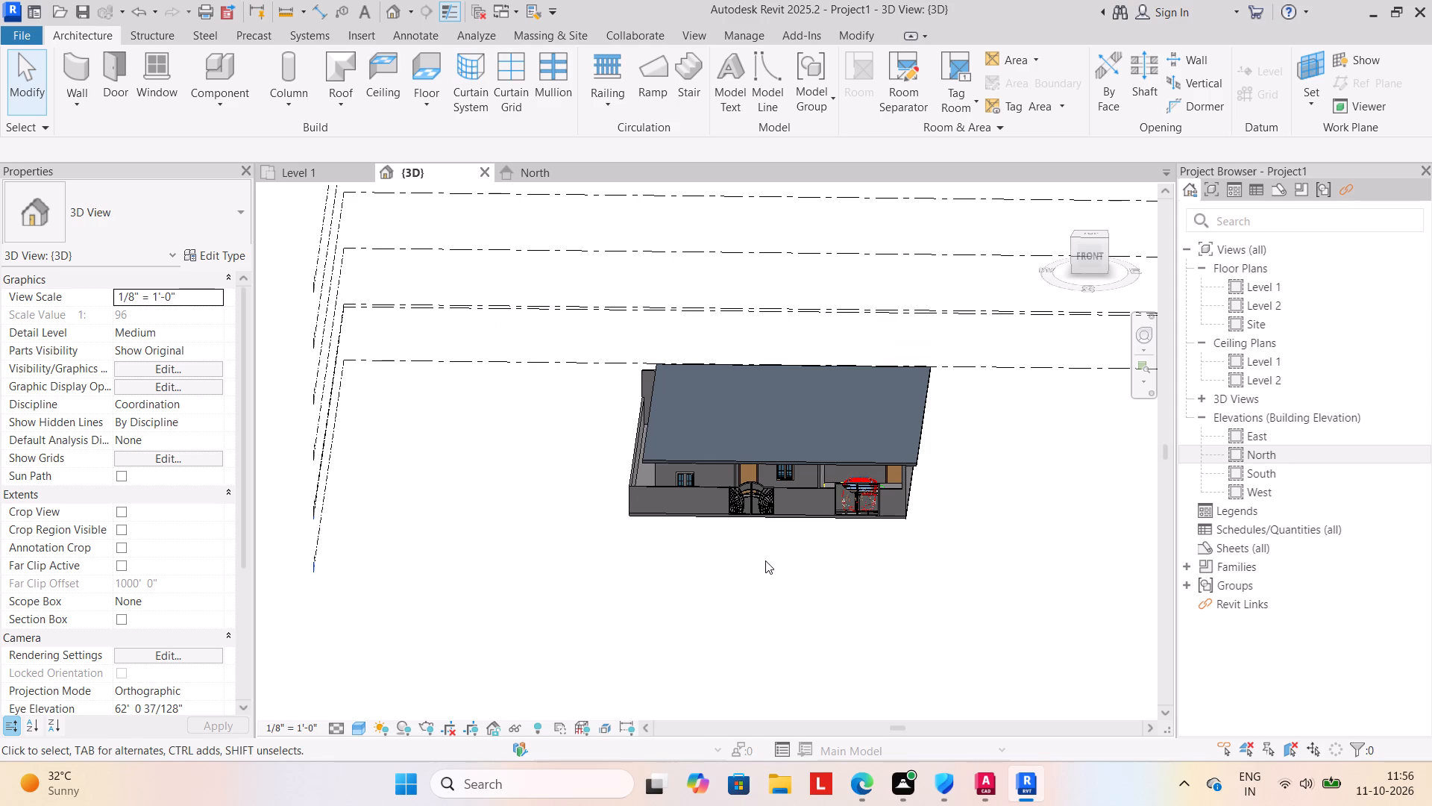
middle_click_drag(767, 558, 776, 551, "shift")
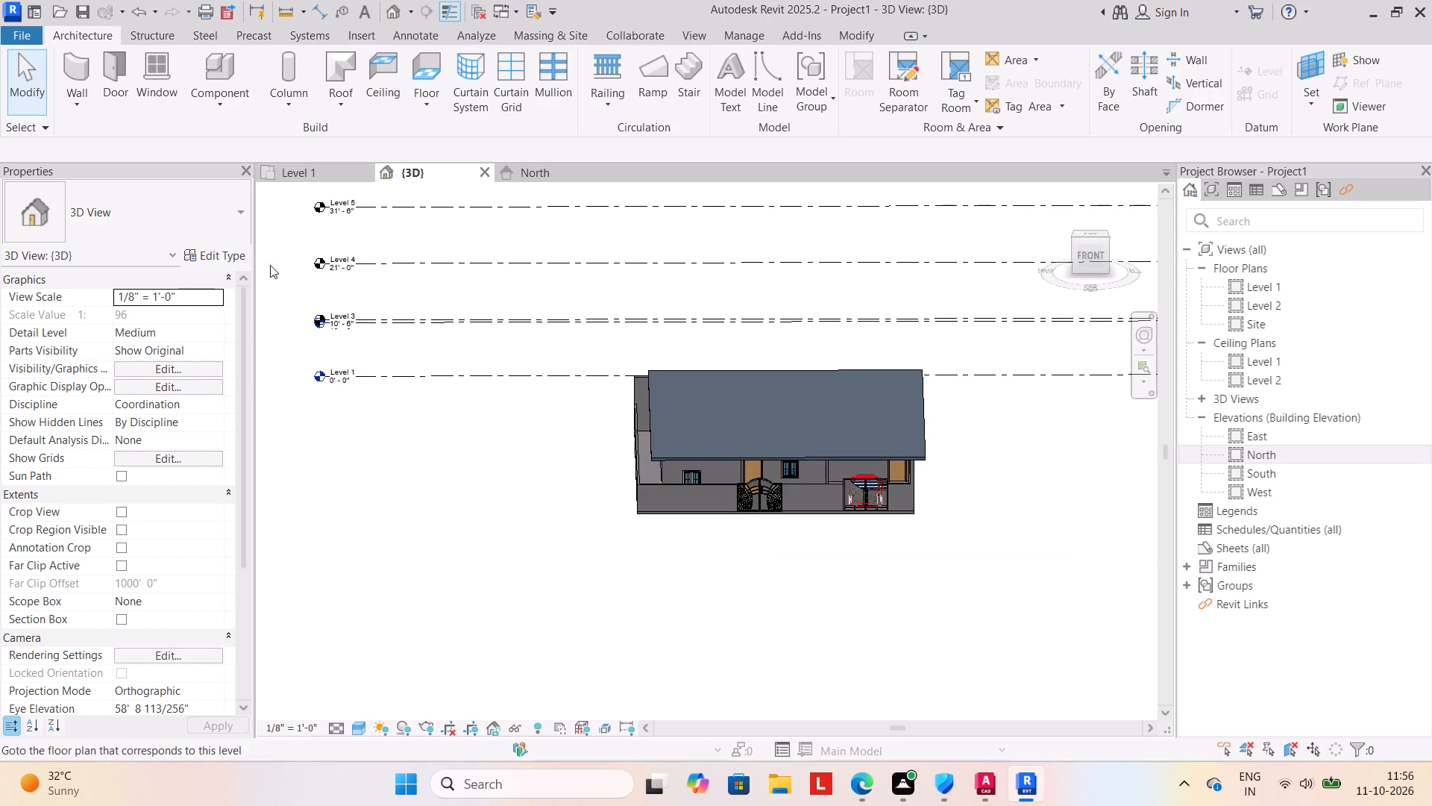
Open the North elevation with the whole house and its levels in view.
left_click(299, 168)
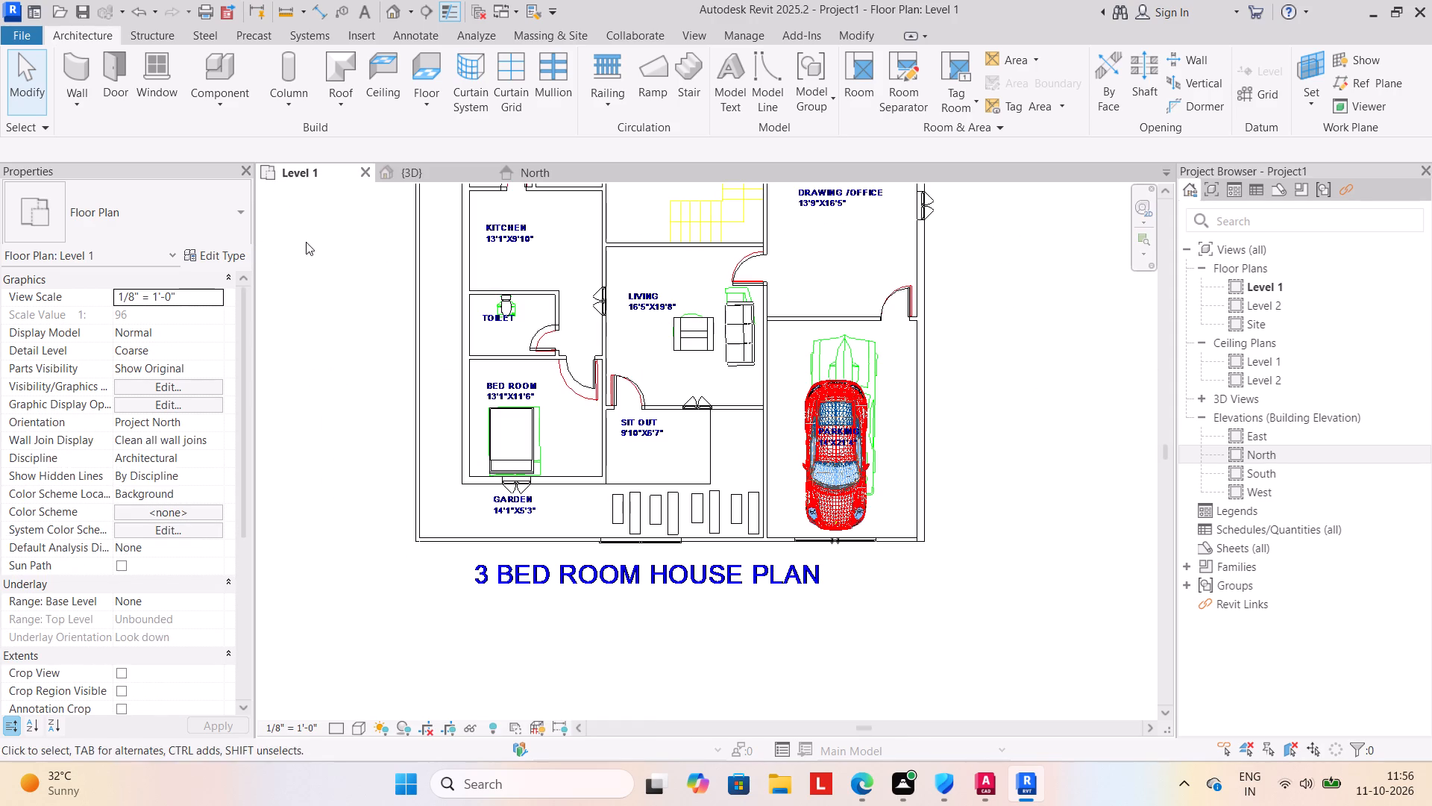
left_click(548, 169)
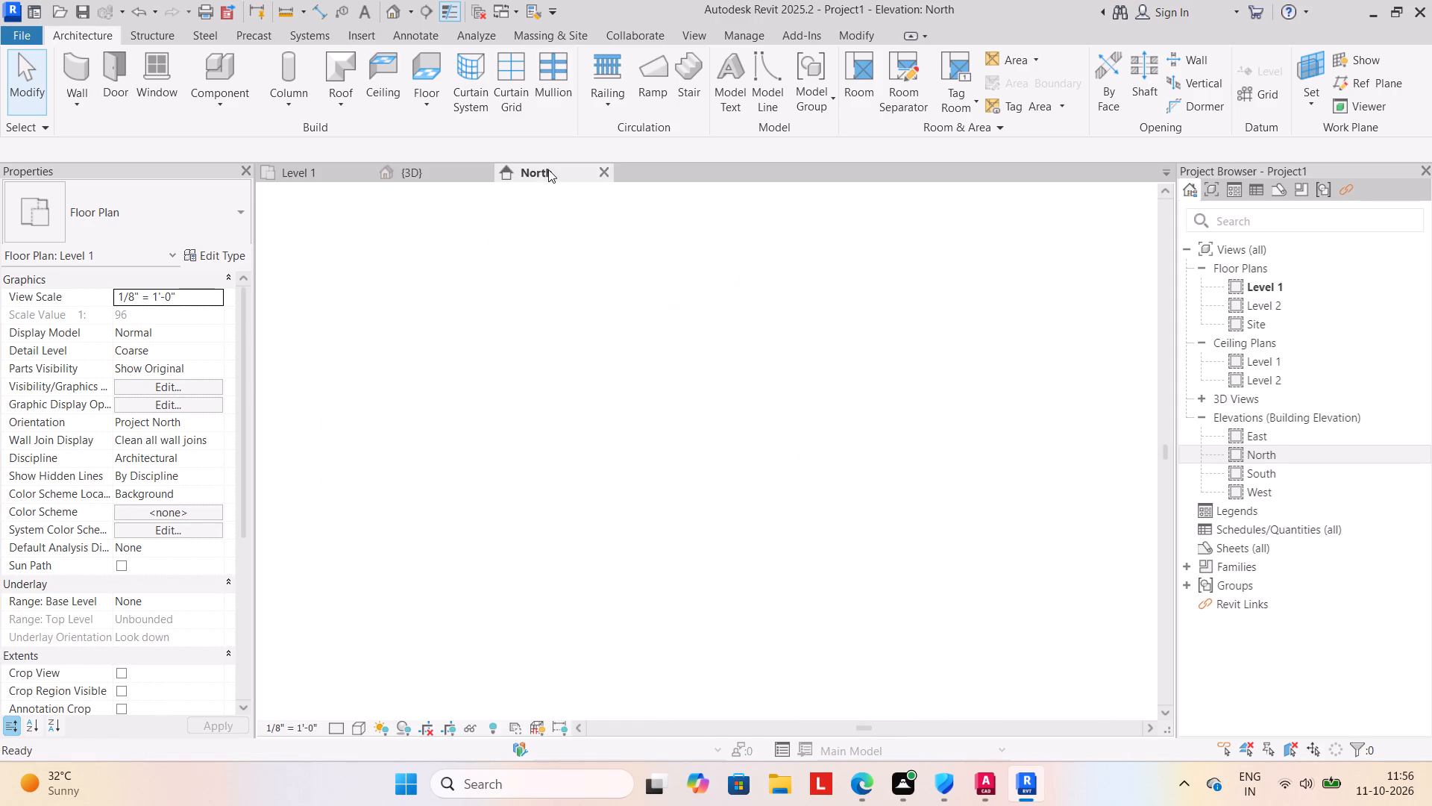
scroll(645, 510, "down", 3)
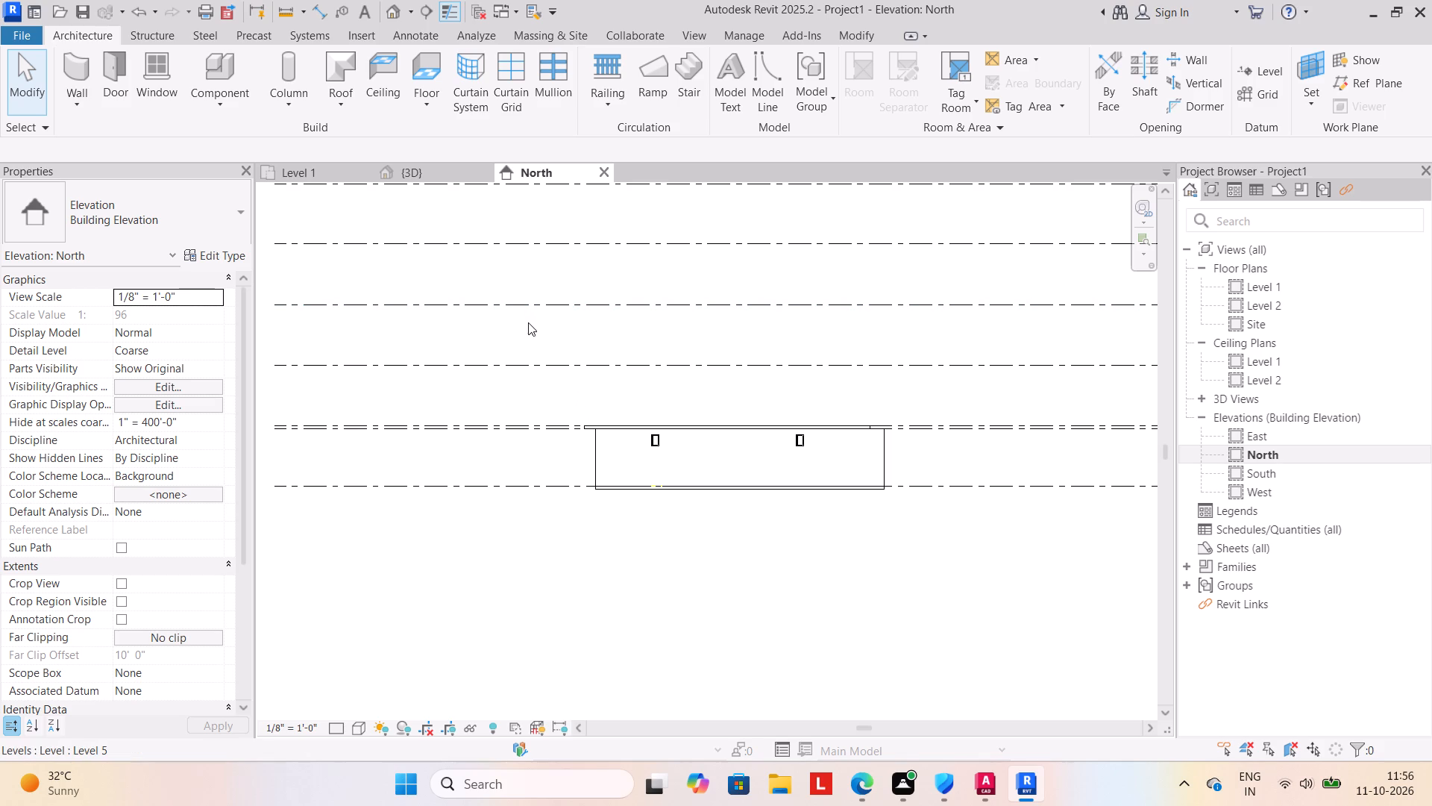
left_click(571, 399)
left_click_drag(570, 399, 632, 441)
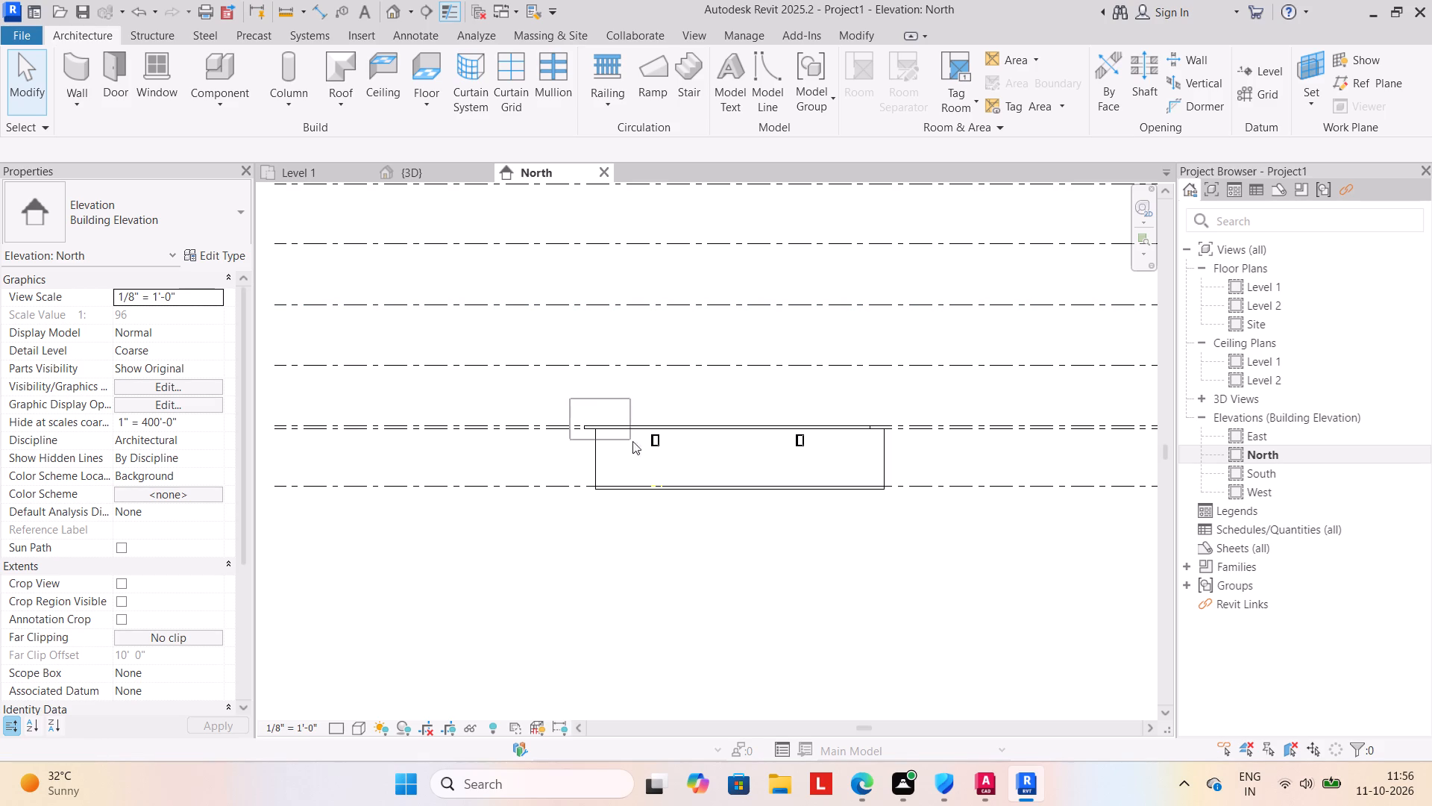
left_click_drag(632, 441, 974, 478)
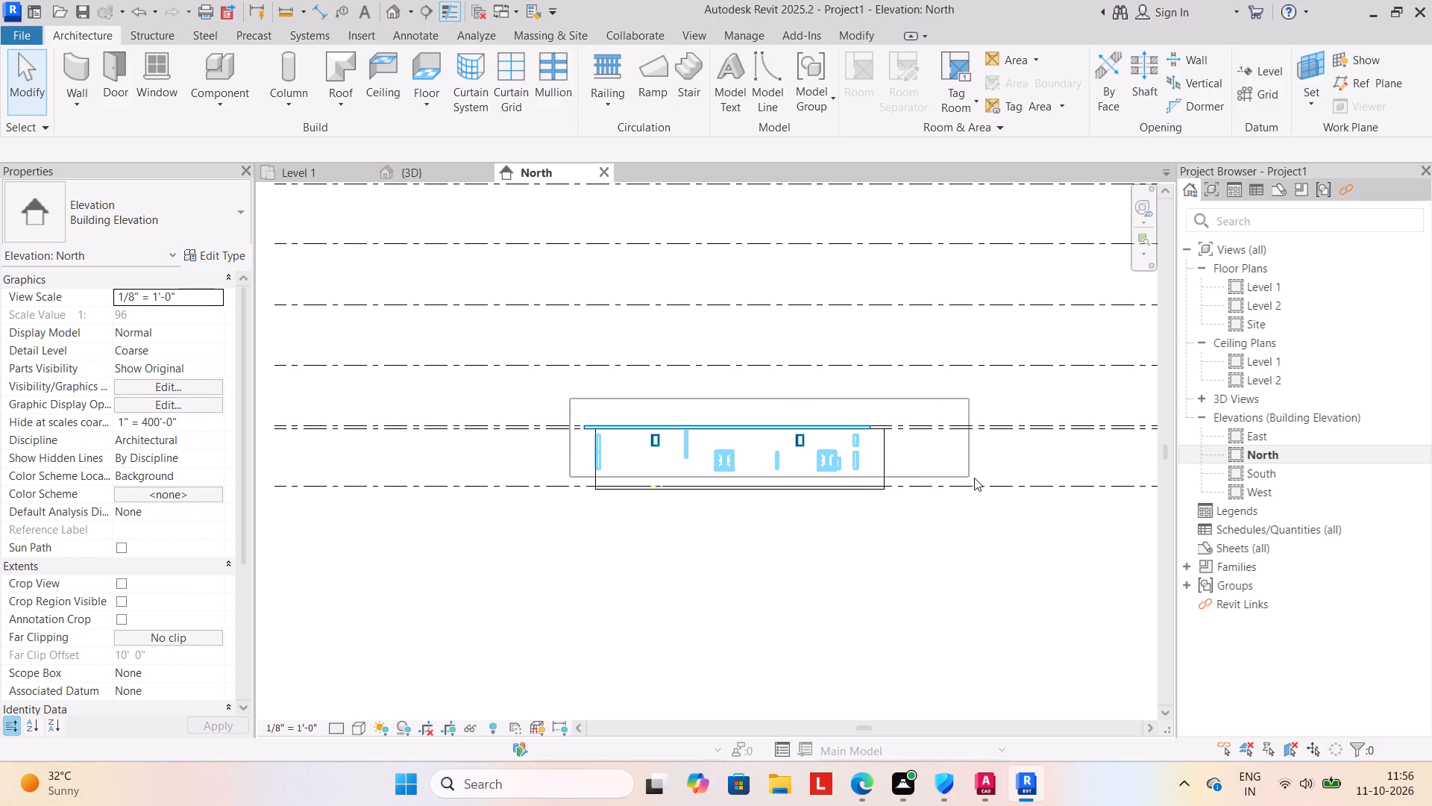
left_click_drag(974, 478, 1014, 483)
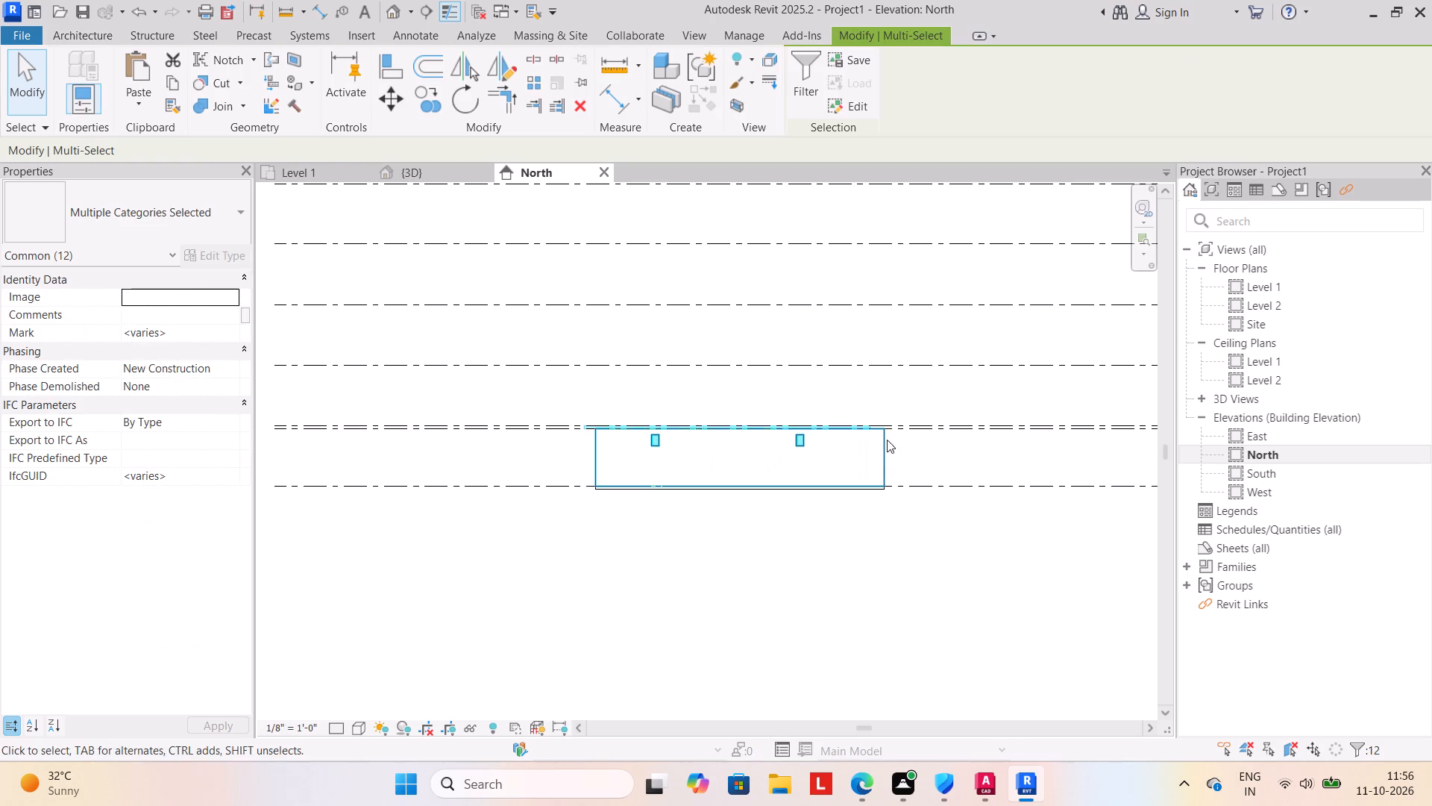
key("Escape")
Copy the entire ground storey with its roof and paste it aligned to Level 3 and Level 4.
left_click(556, 402)
left_click_drag(556, 402, 634, 448)
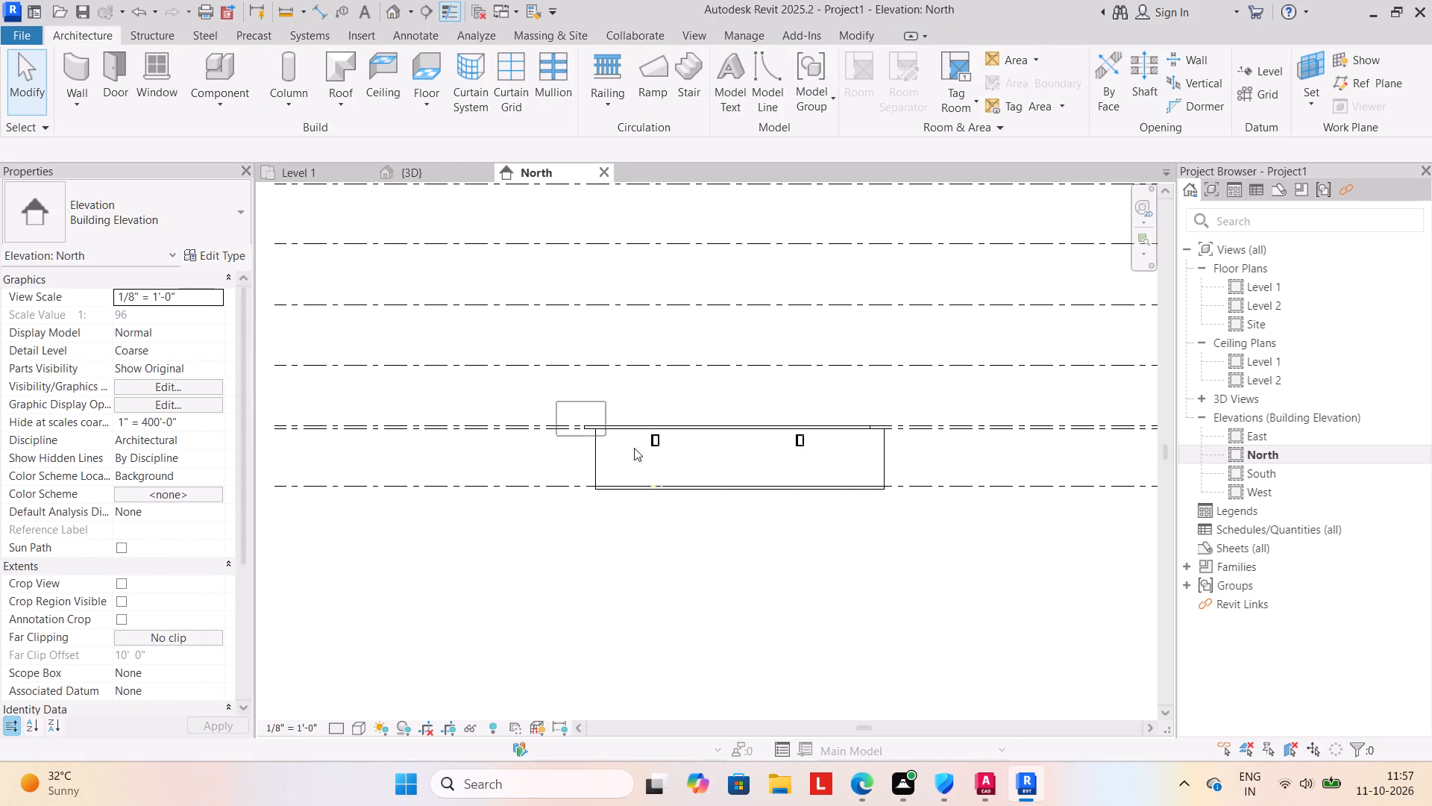
left_click_drag(634, 448, 979, 484)
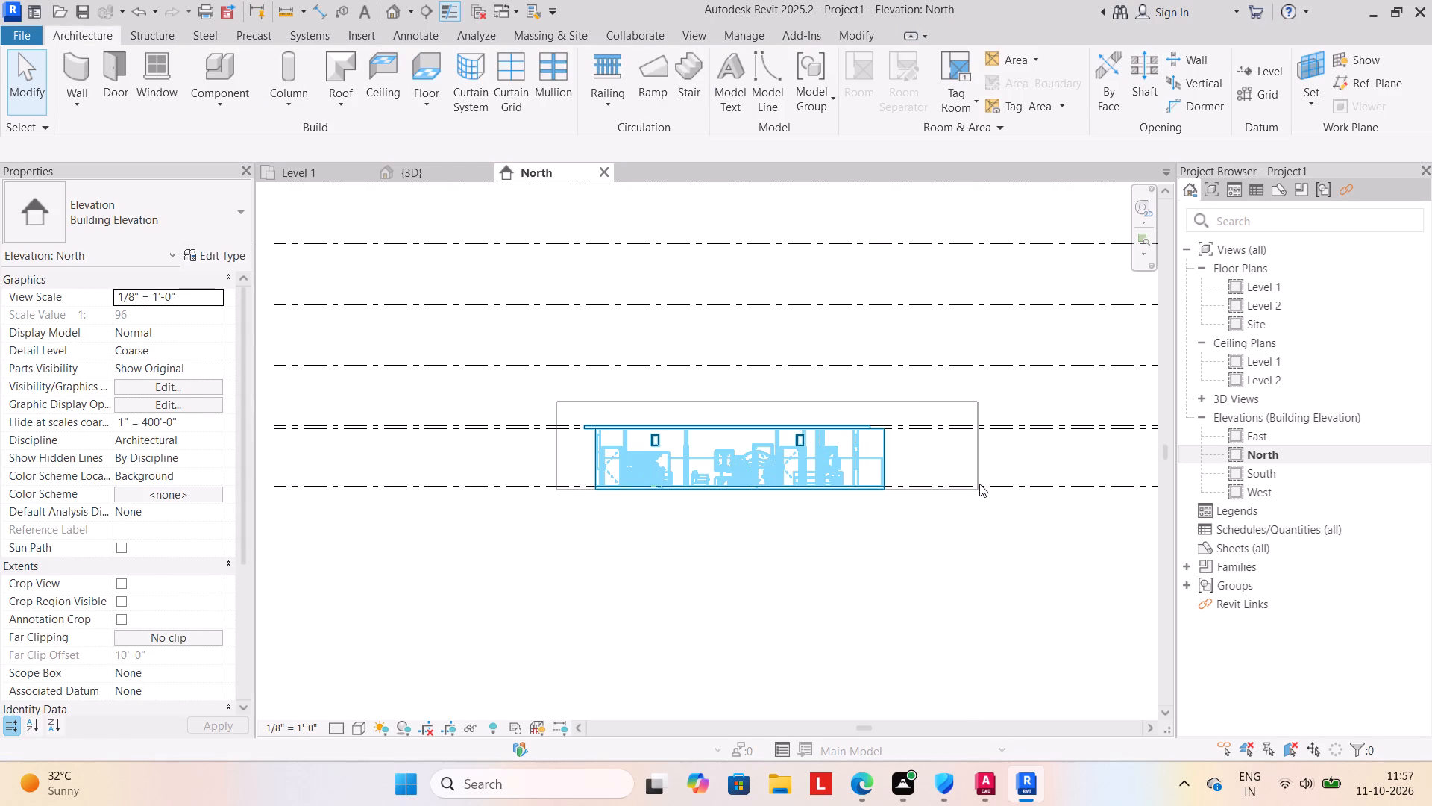
left_click_drag(979, 484, 984, 487)
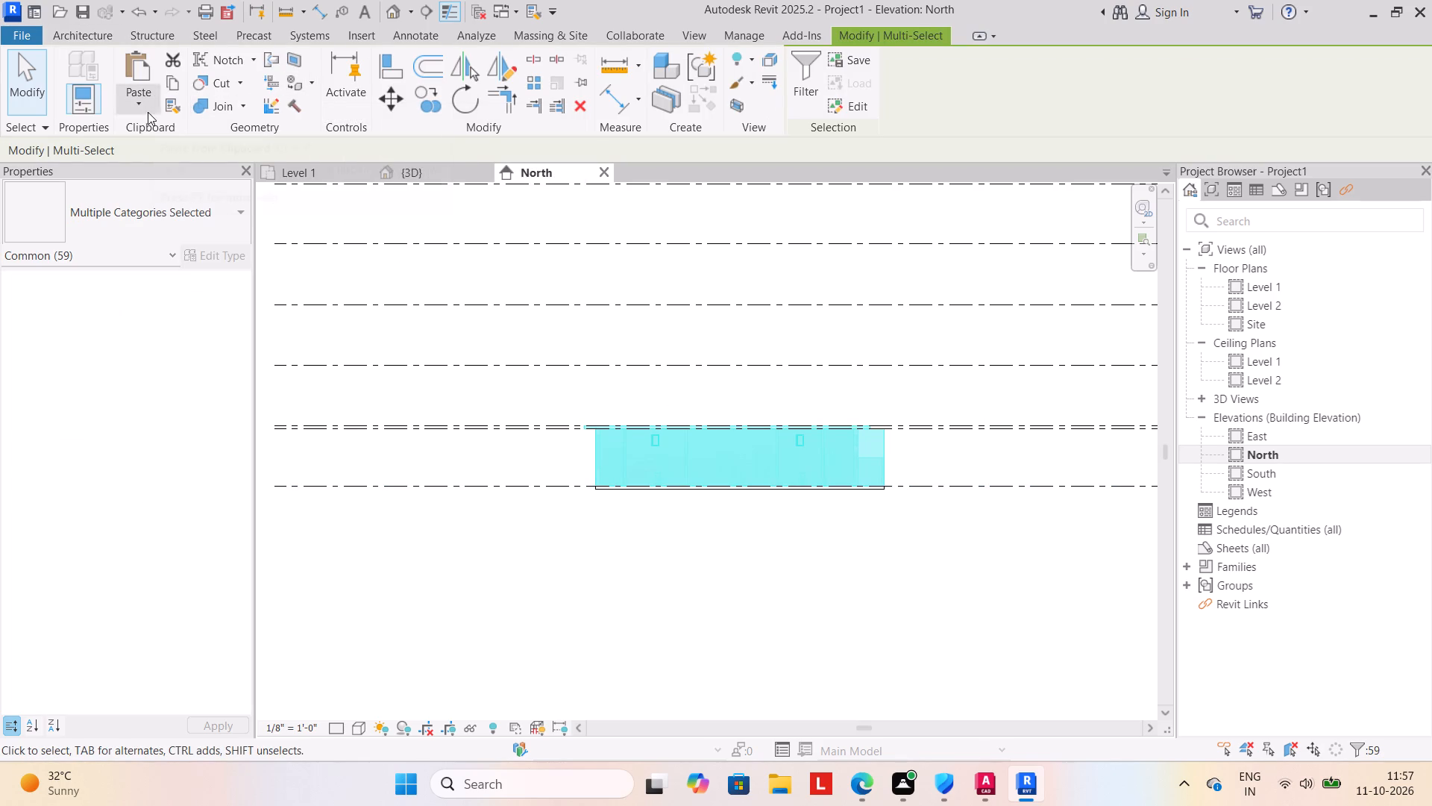
left_click(175, 84)
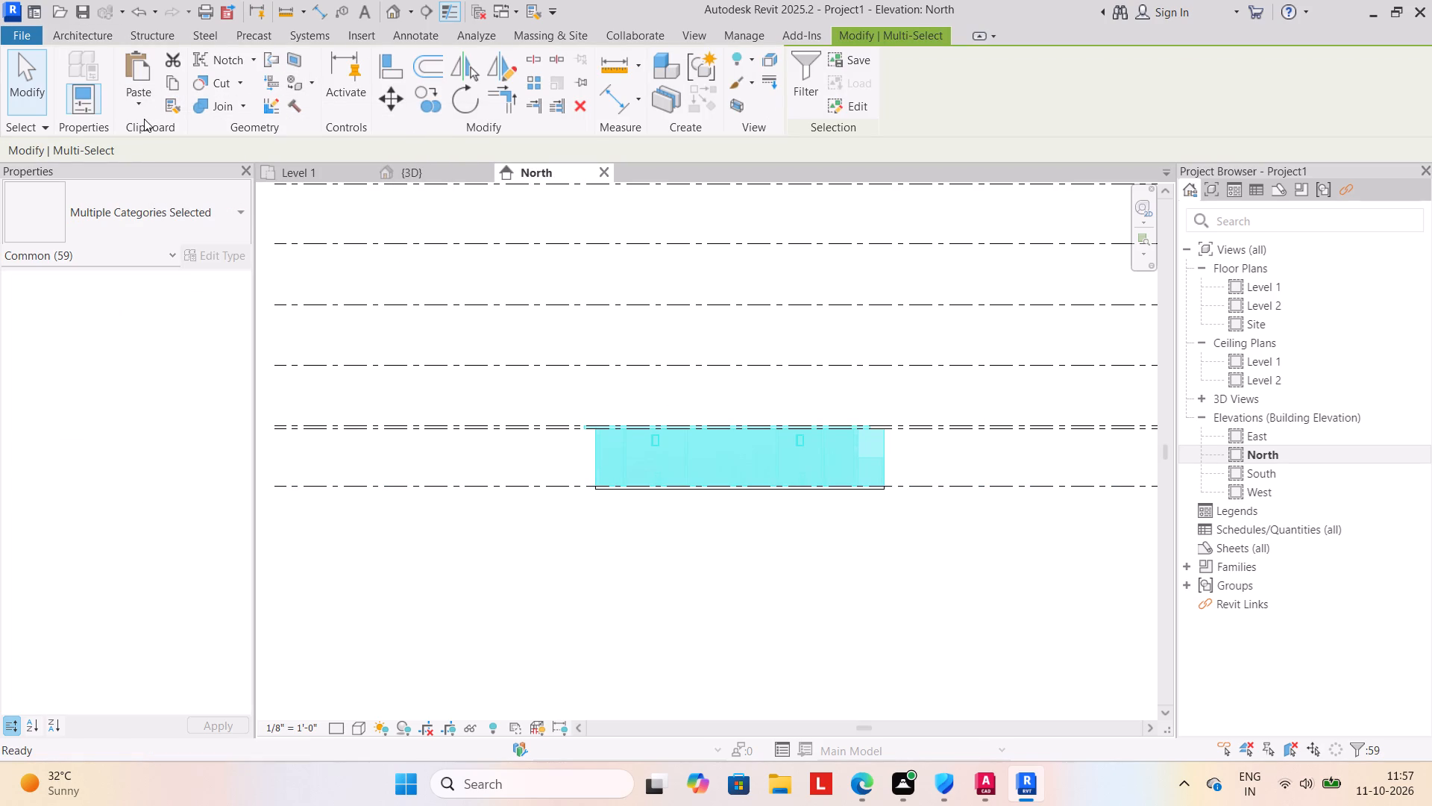
left_click(137, 106)
left_click(180, 174)
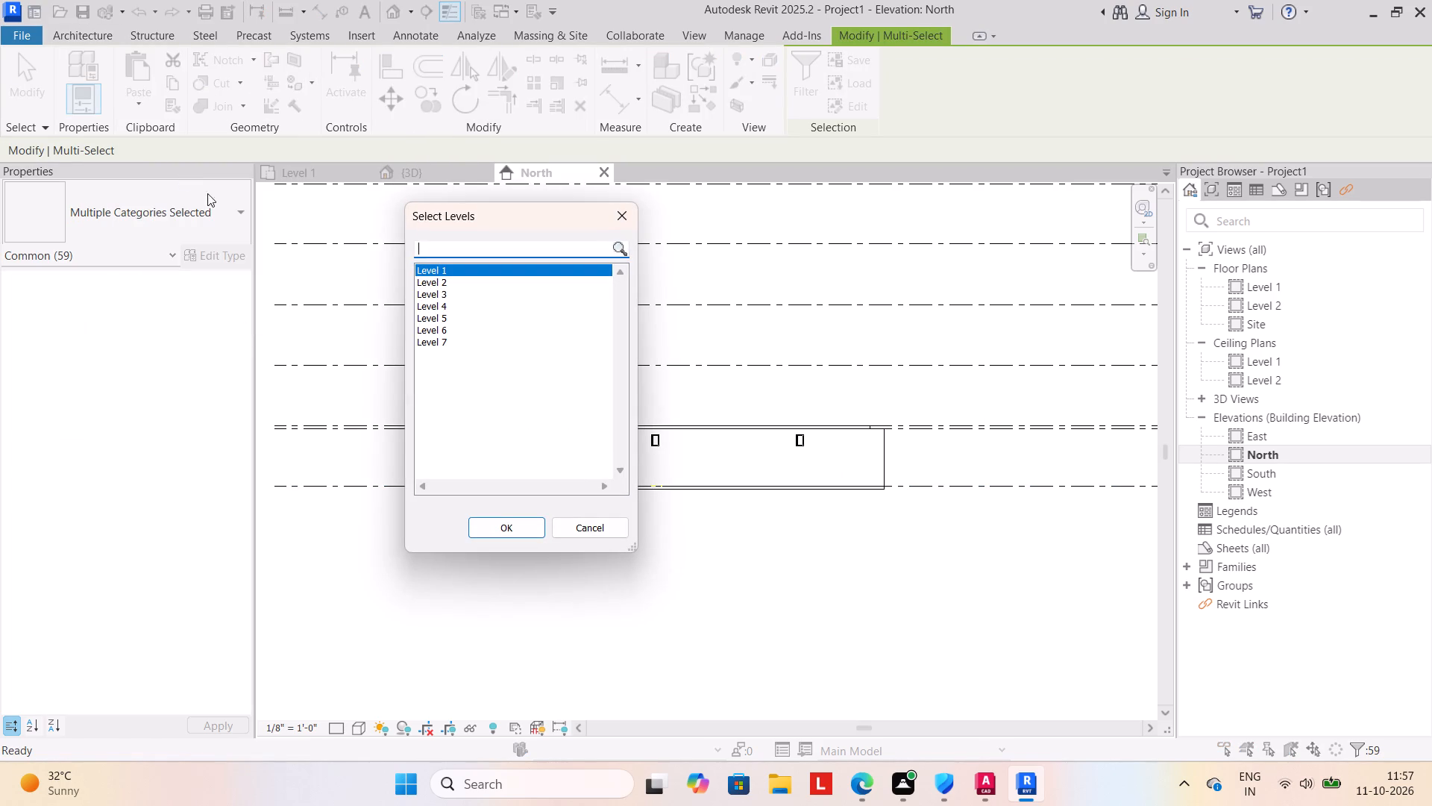
left_click(442, 293)
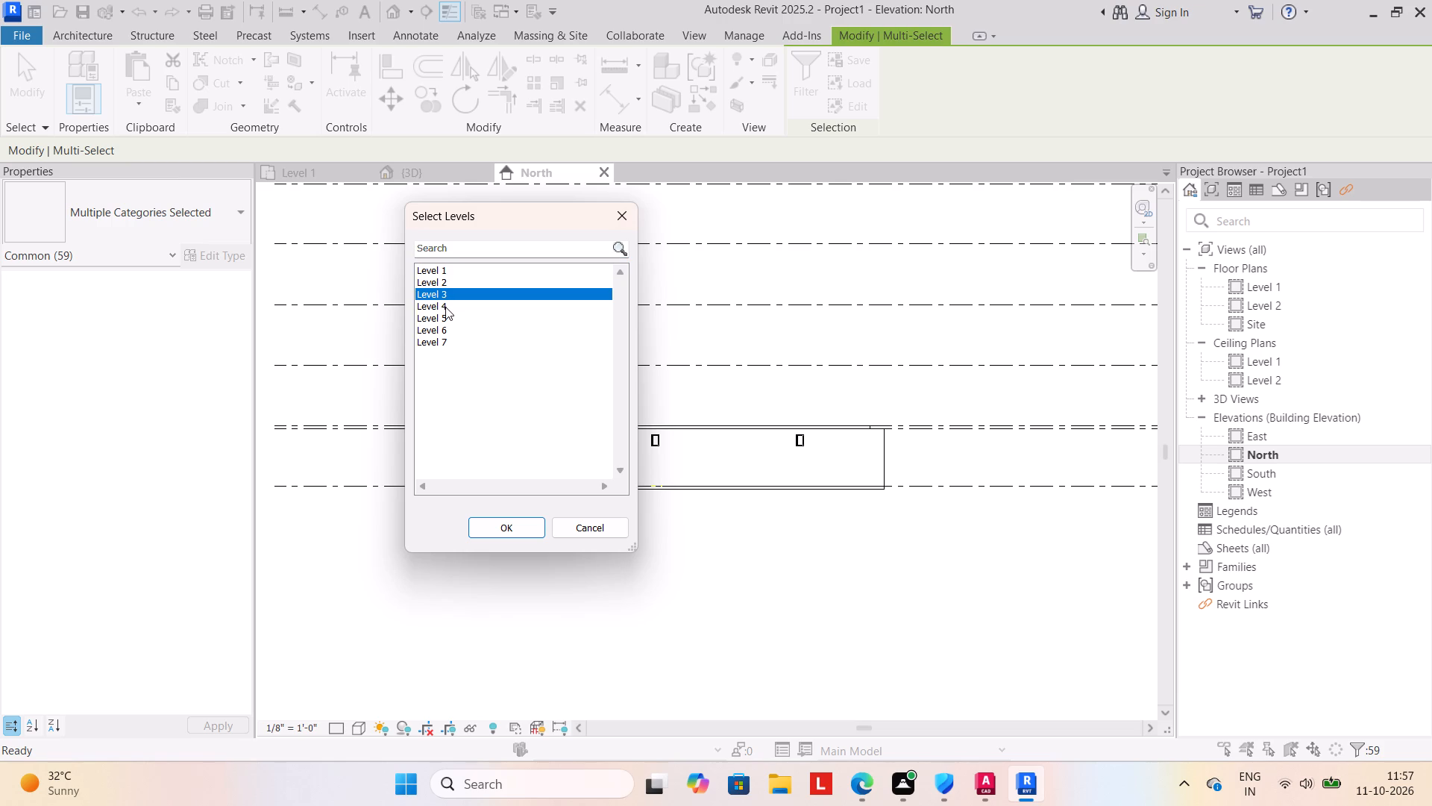
left_click(445, 307, "ctrl")
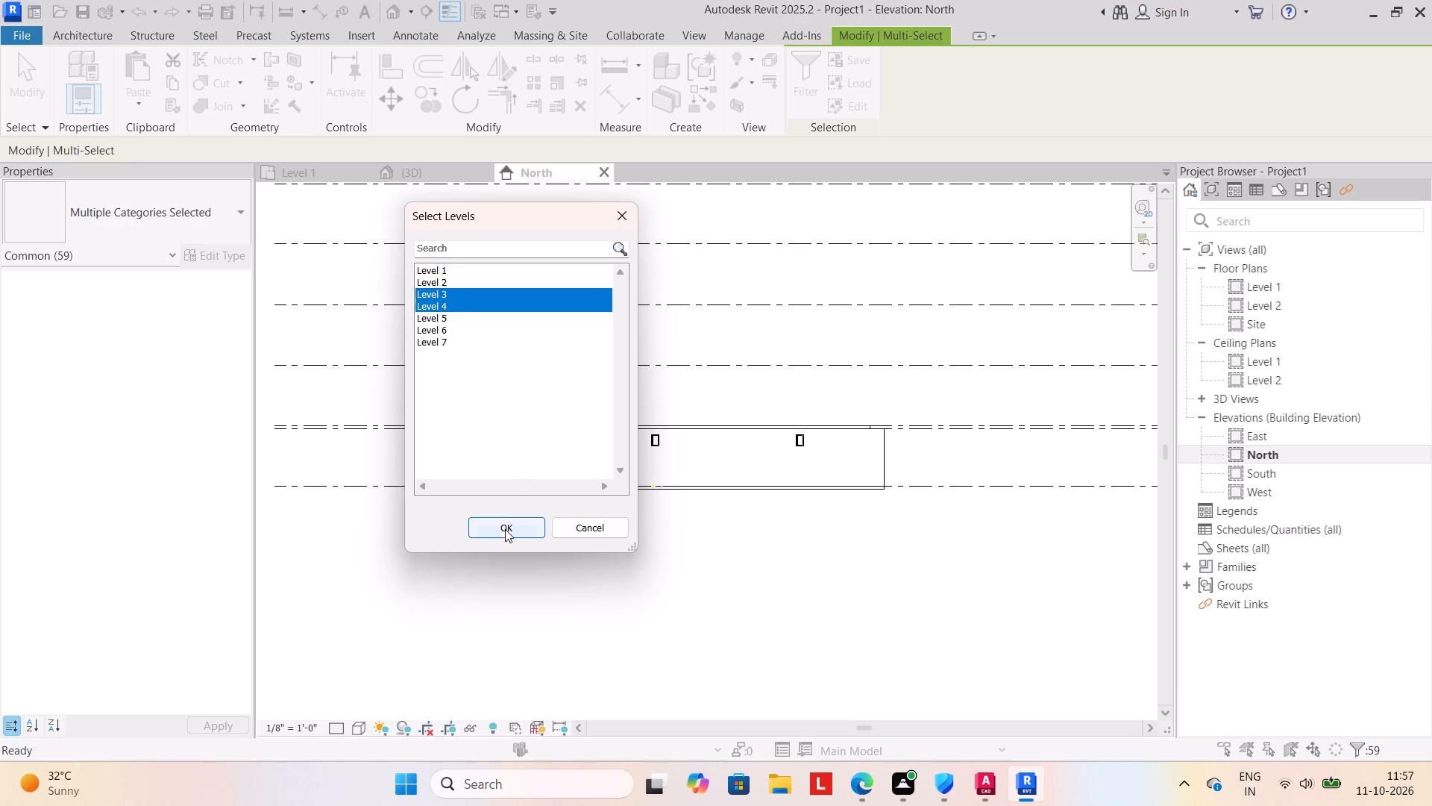
left_click(504, 525)
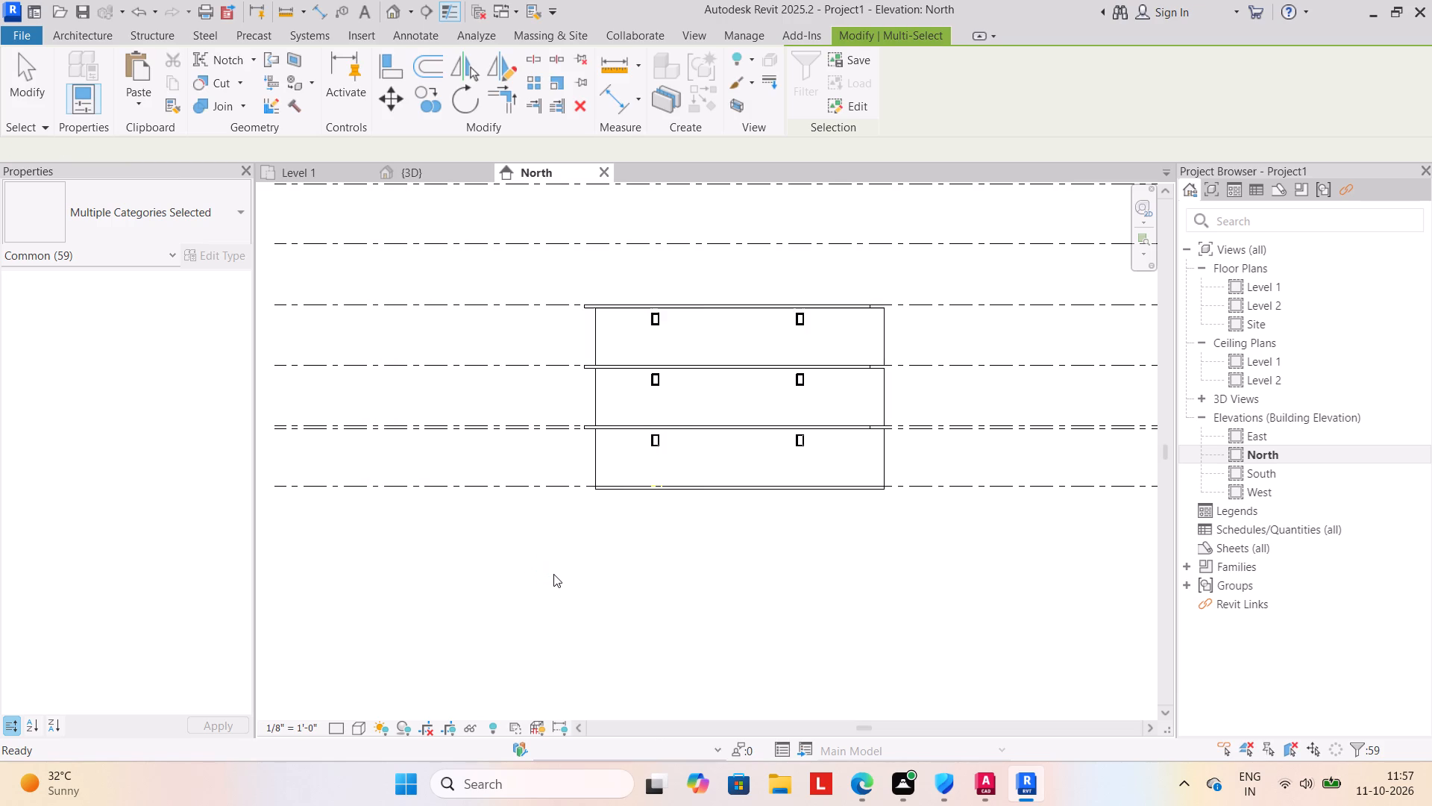
left_click_drag(553, 574, 554, 566)
In the 3D view, delete the Level 4 copies of the front boundary wall segments, parking gate and CAD plan.
left_click(412, 175)
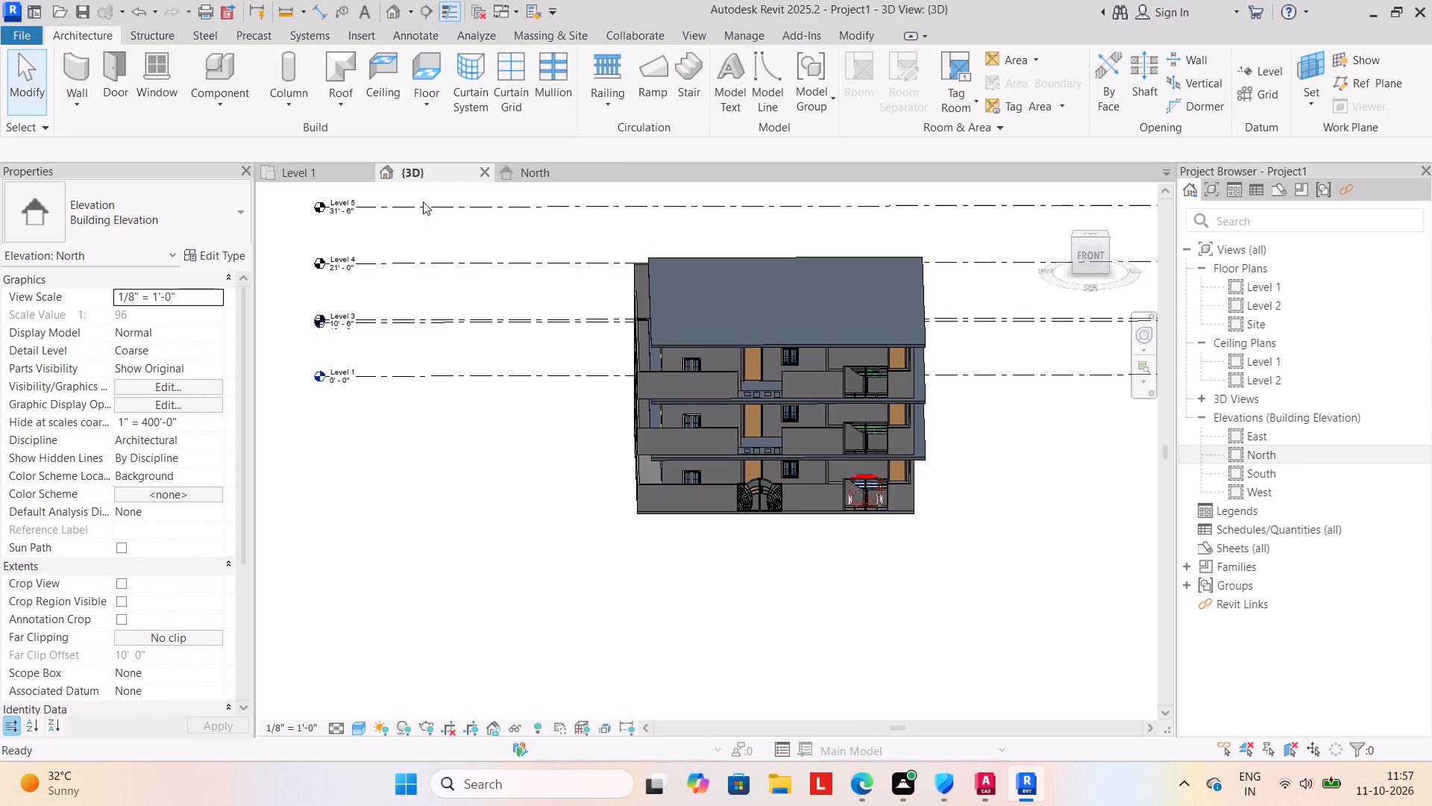
key("Escape")
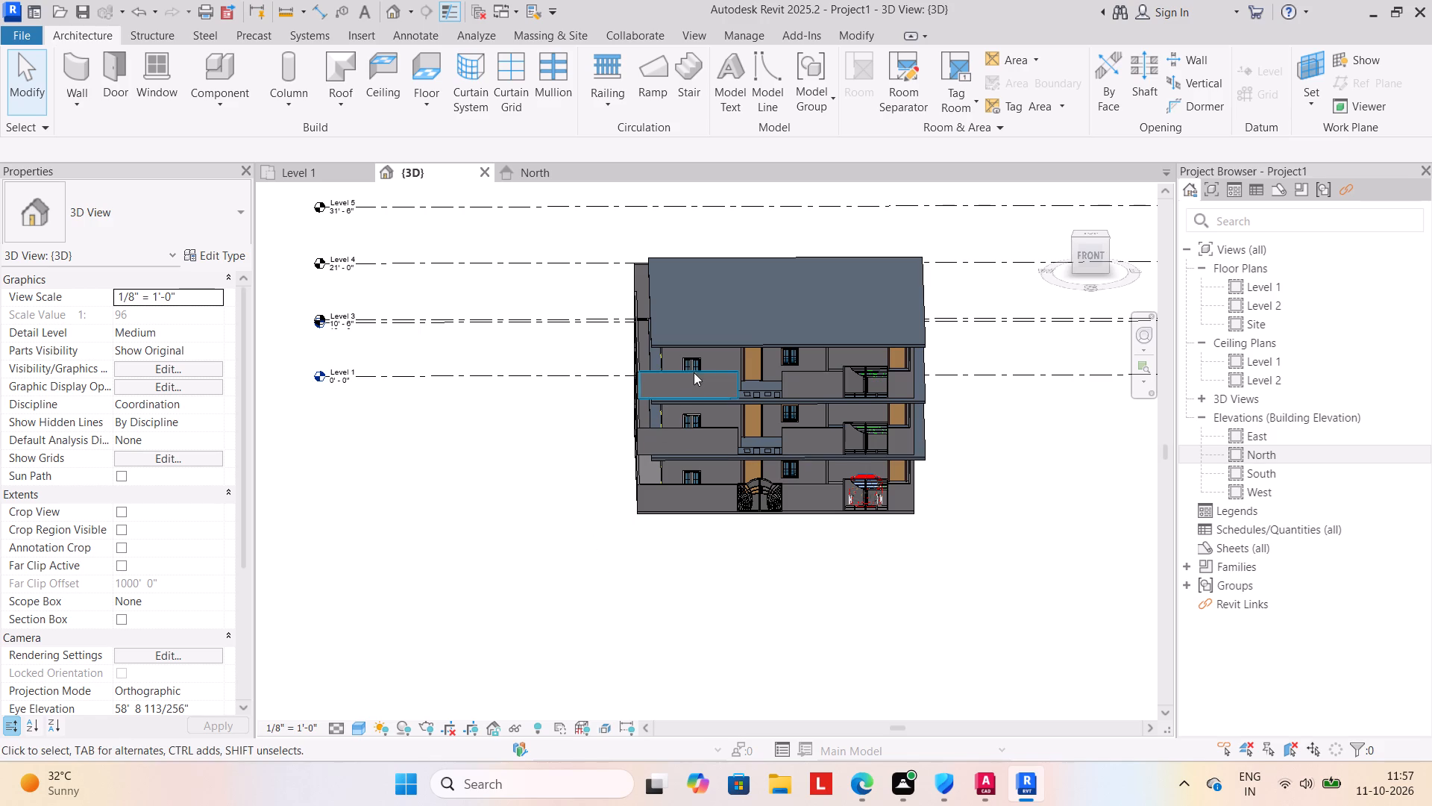
left_click(717, 372)
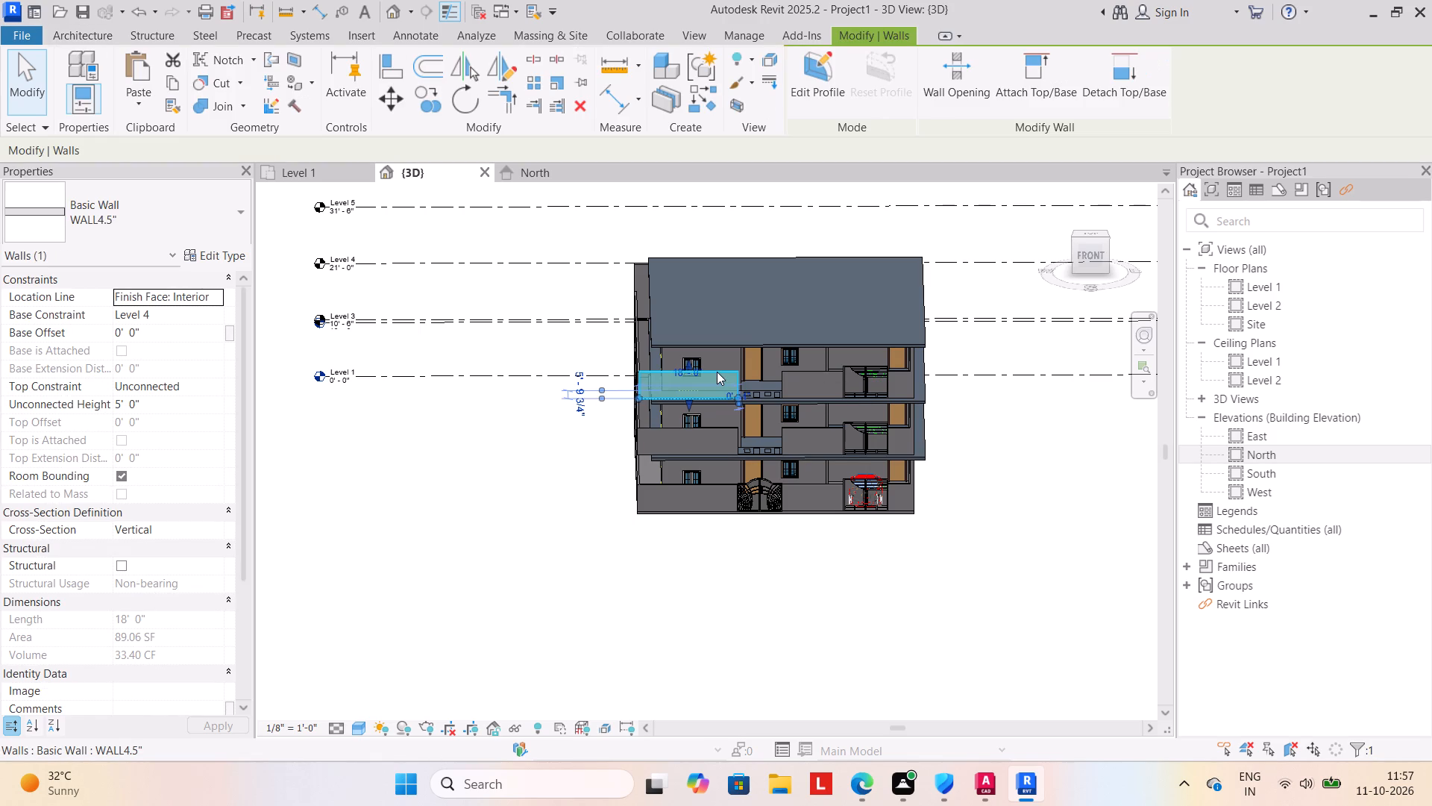
key("Delete")
left_click(859, 370)
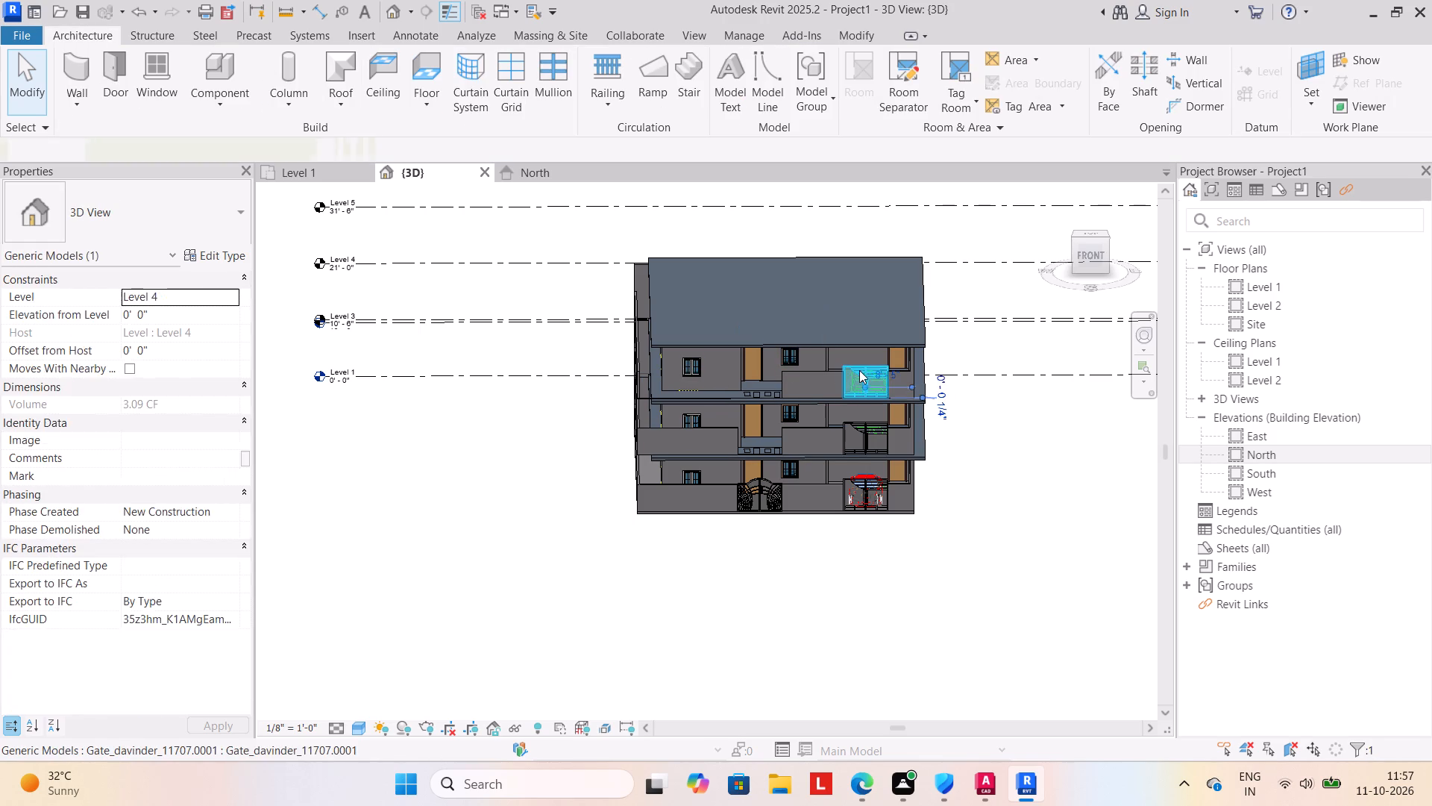
key("Delete")
left_click(832, 372)
key("Delete")
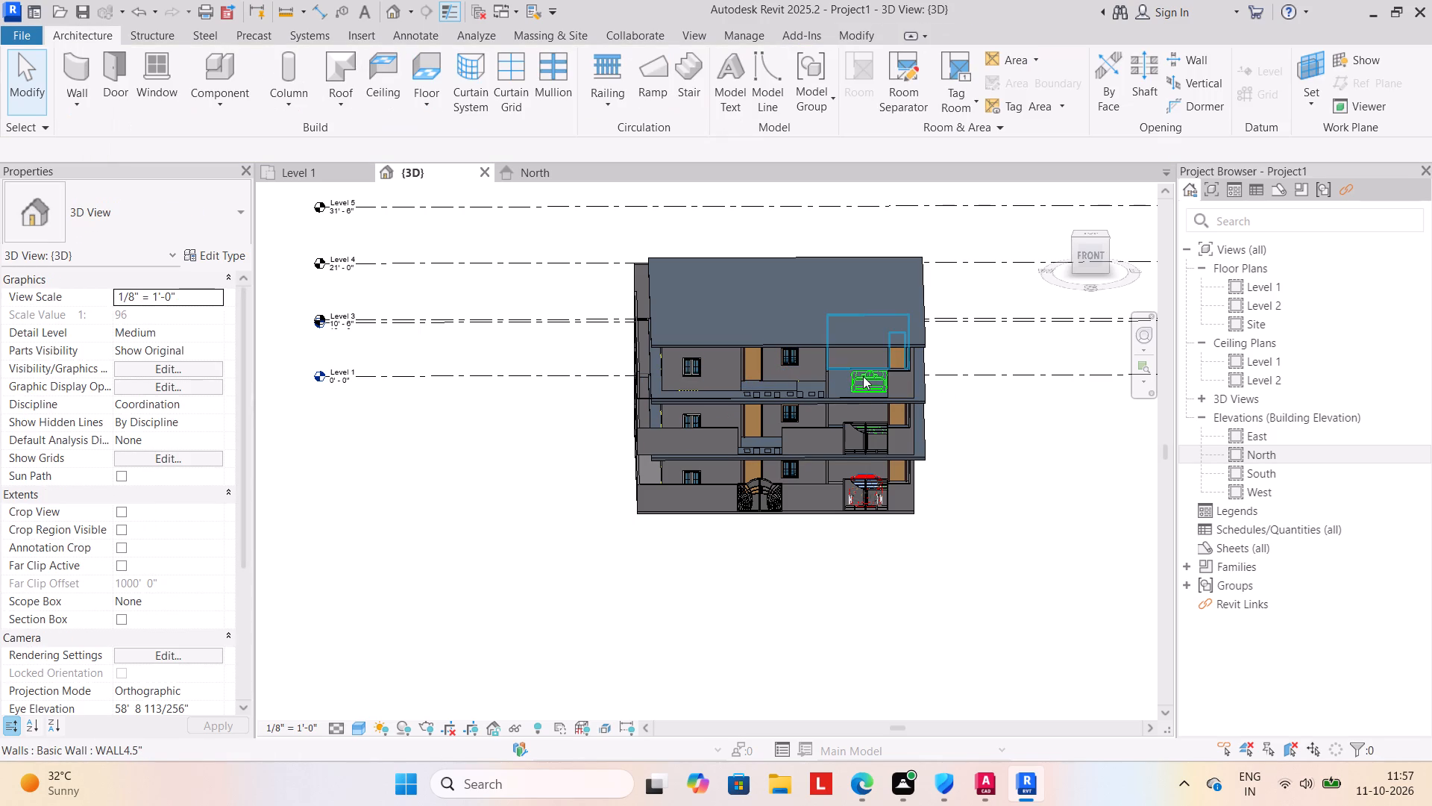
left_click(908, 378)
key("Delete")
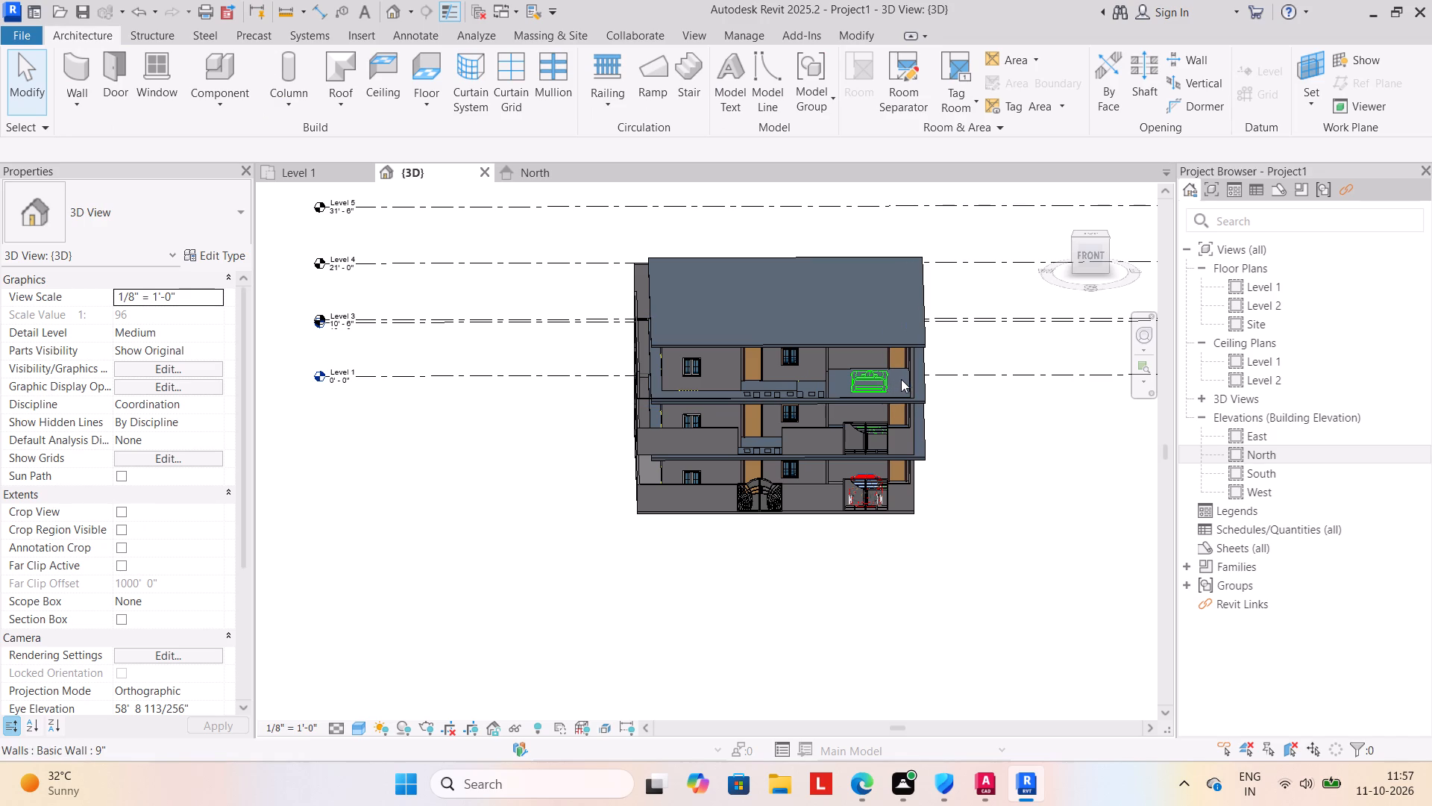
left_click(891, 390)
key("Delete")
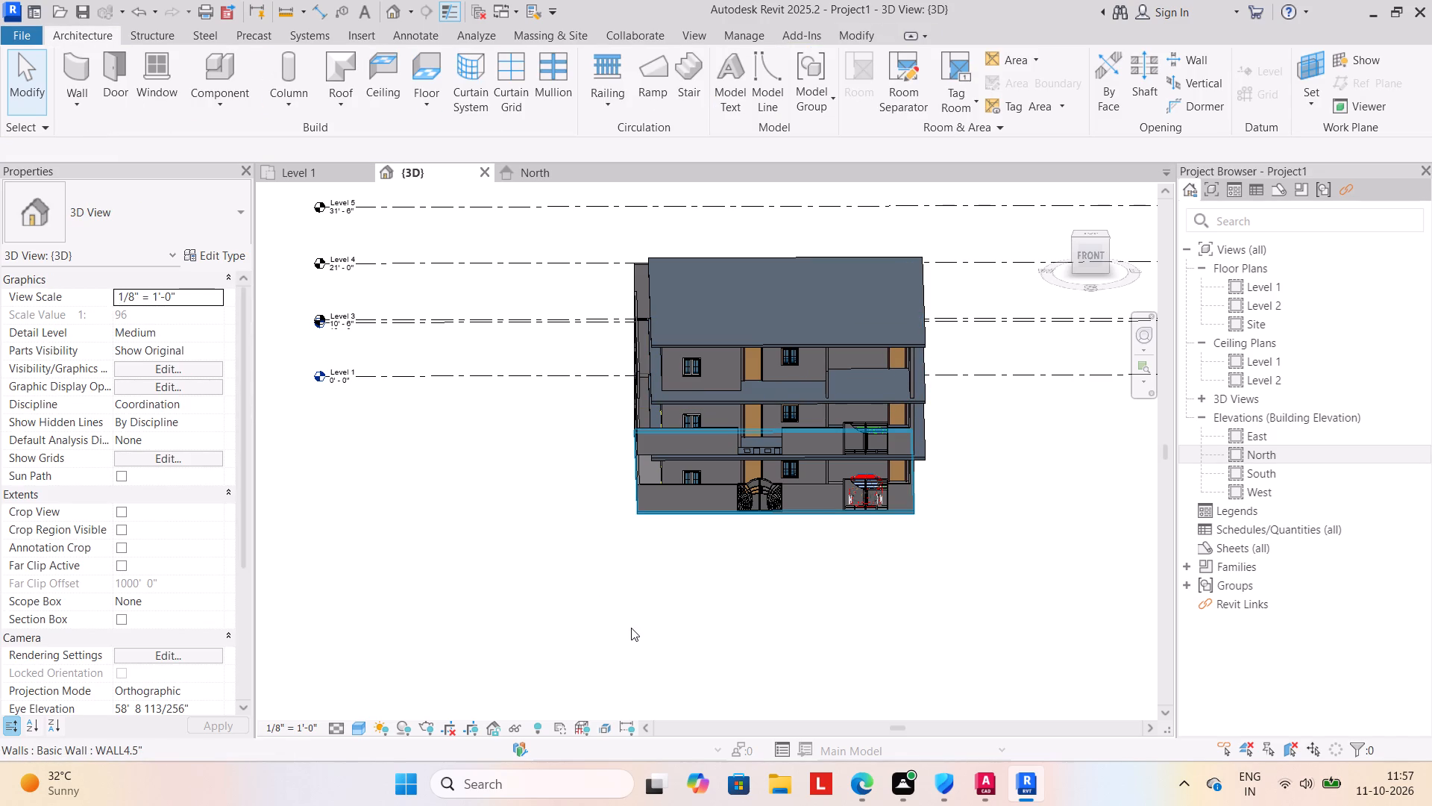
Delete the Level 4 copy of the 5-foot boundary wall along the building's left side.
middle_click_drag(640, 724, 549, 710, "shift")
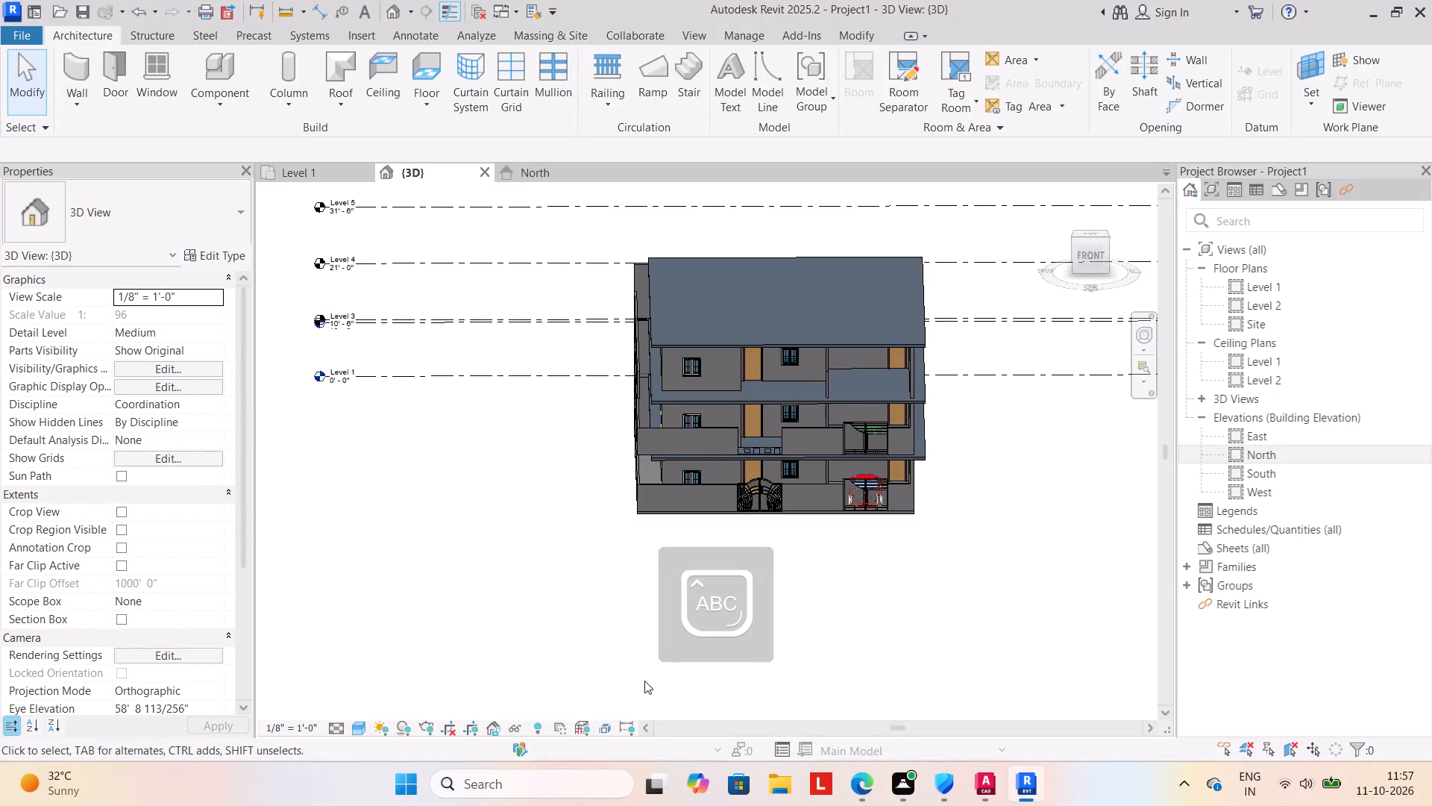
middle_click_drag(650, 651, 597, 664, "shift")
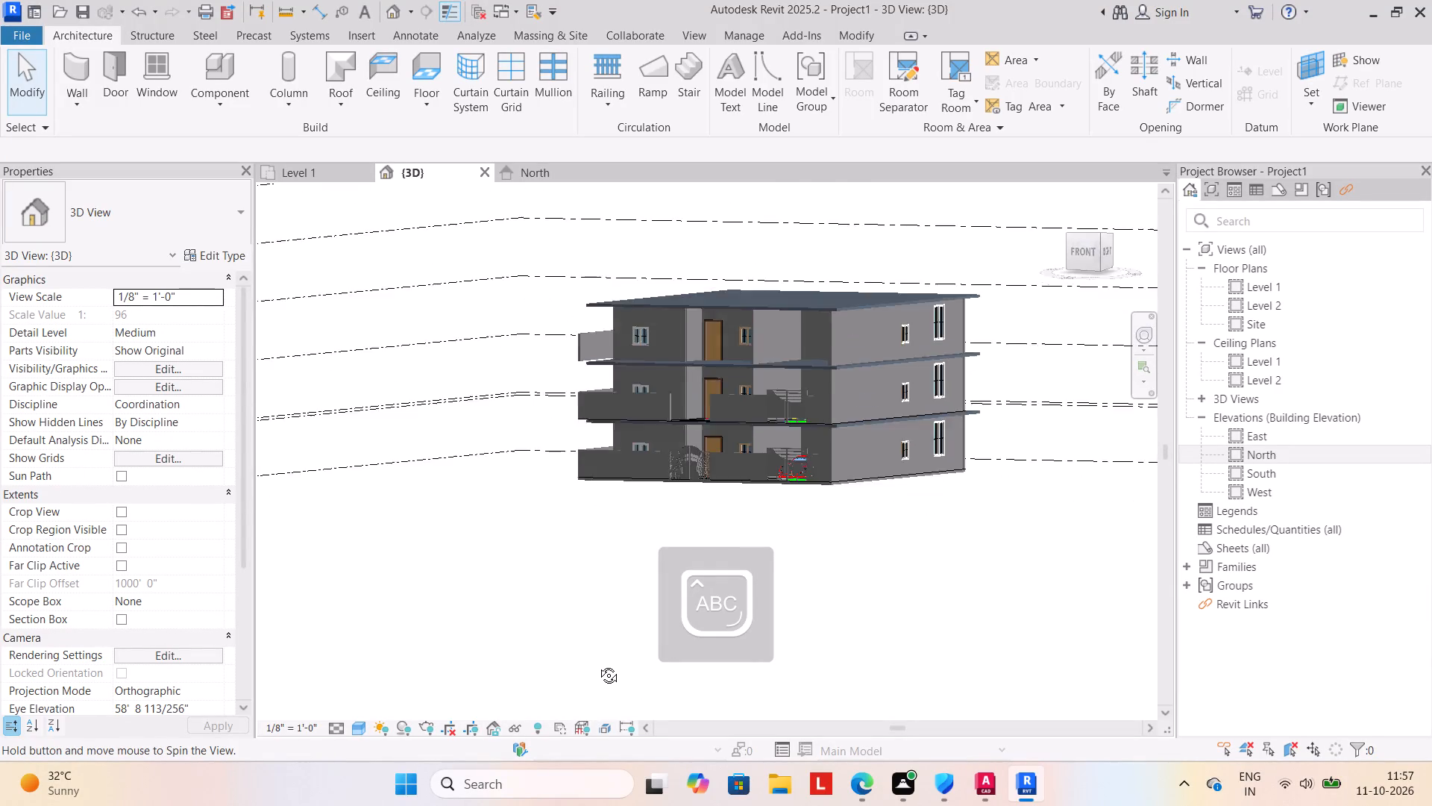
middle_click_drag(597, 664, 615, 624, "shift")
middle_click_drag(610, 534, 633, 570, "shift")
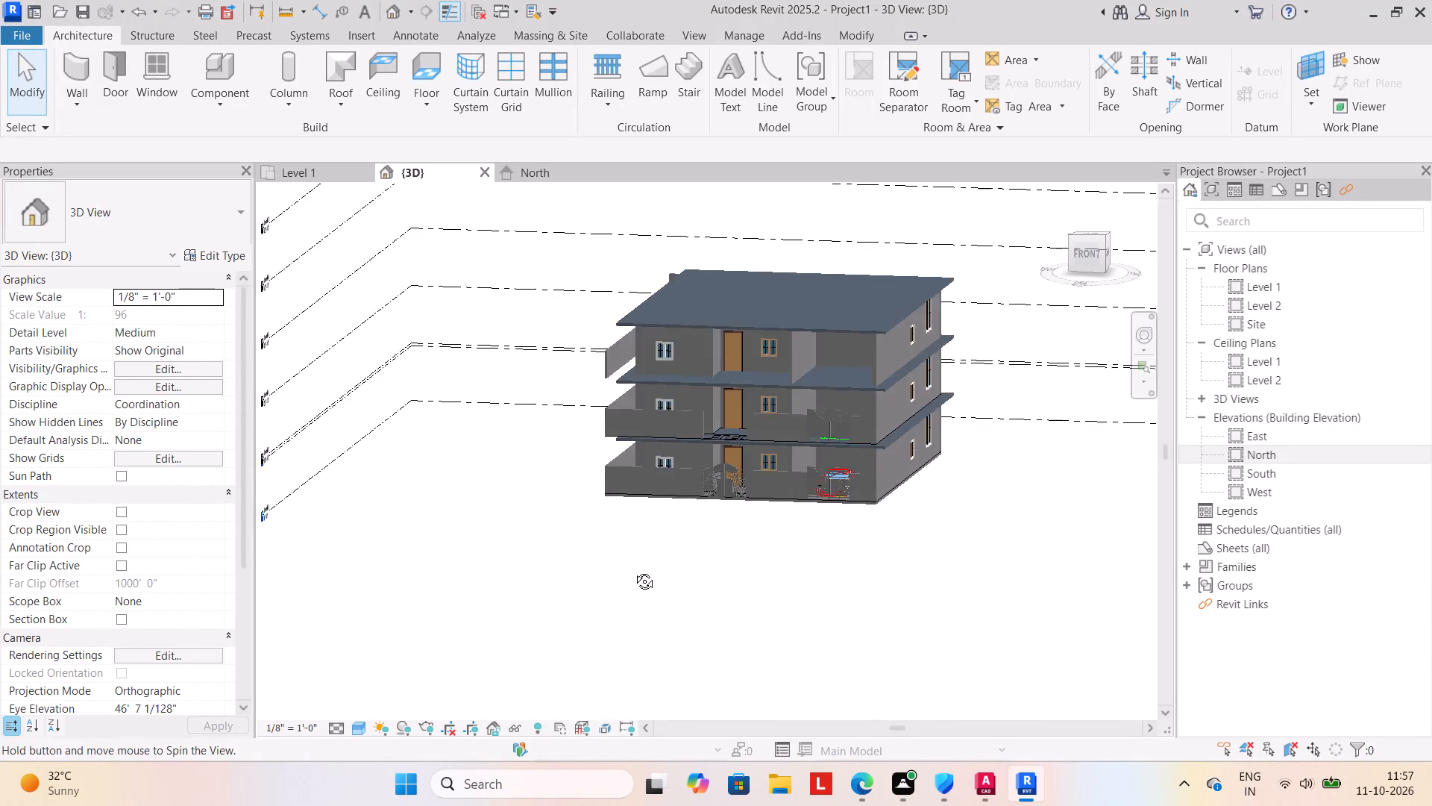
middle_click_drag(633, 570, 728, 603, "shift")
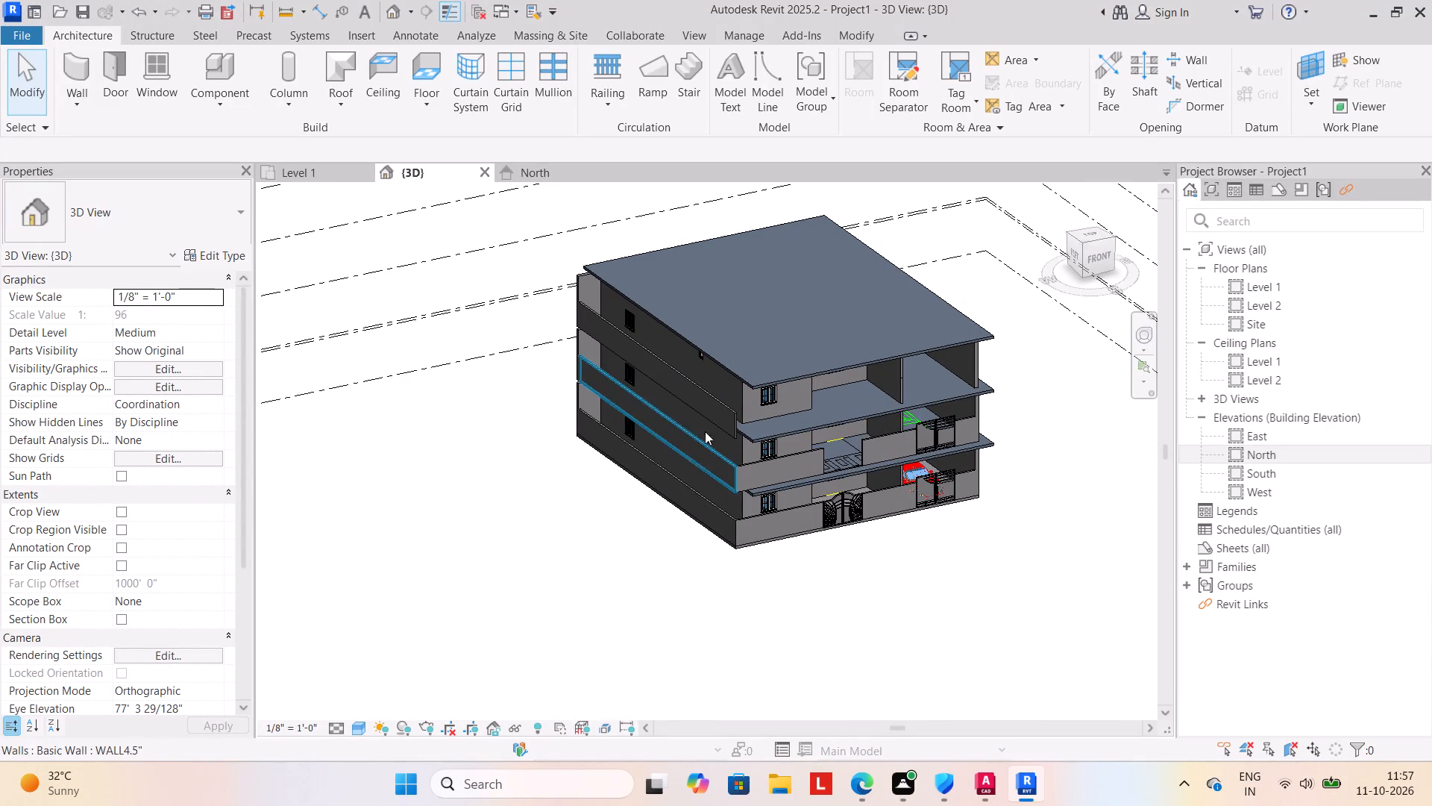
left_click(723, 419)
left_click(730, 409)
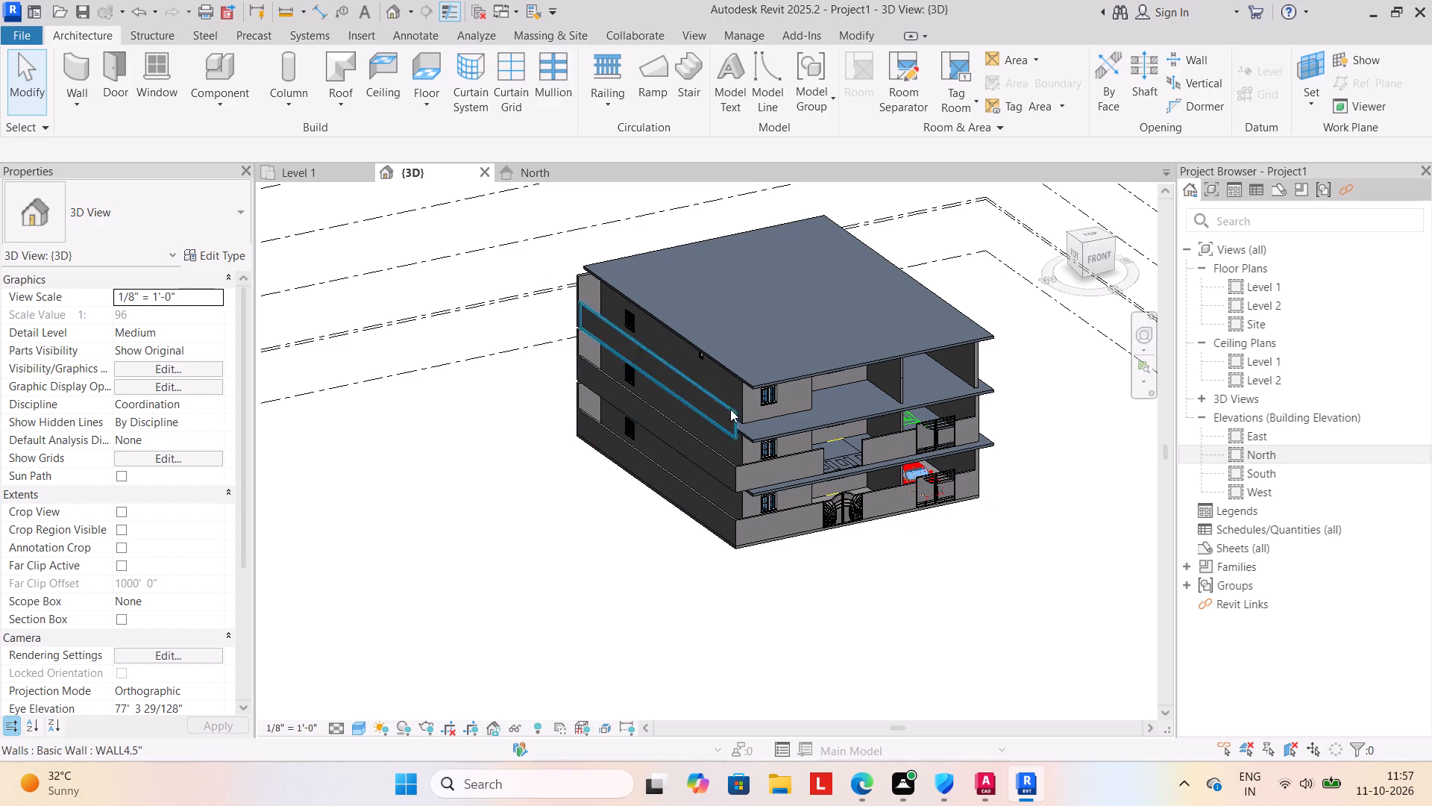
middle_click_drag(724, 574, 630, 596, "shift")
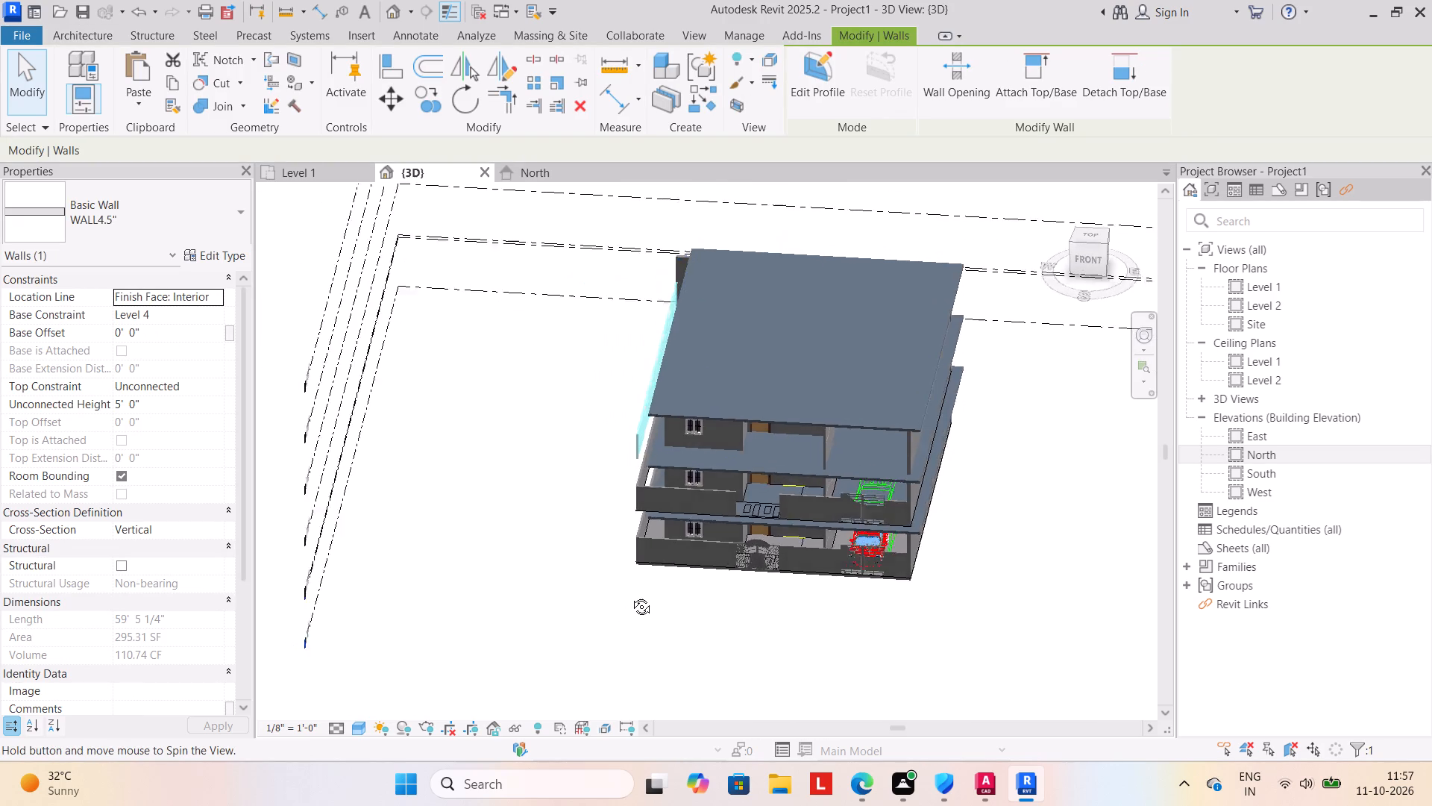
middle_click_drag(630, 596, 656, 586, "shift")
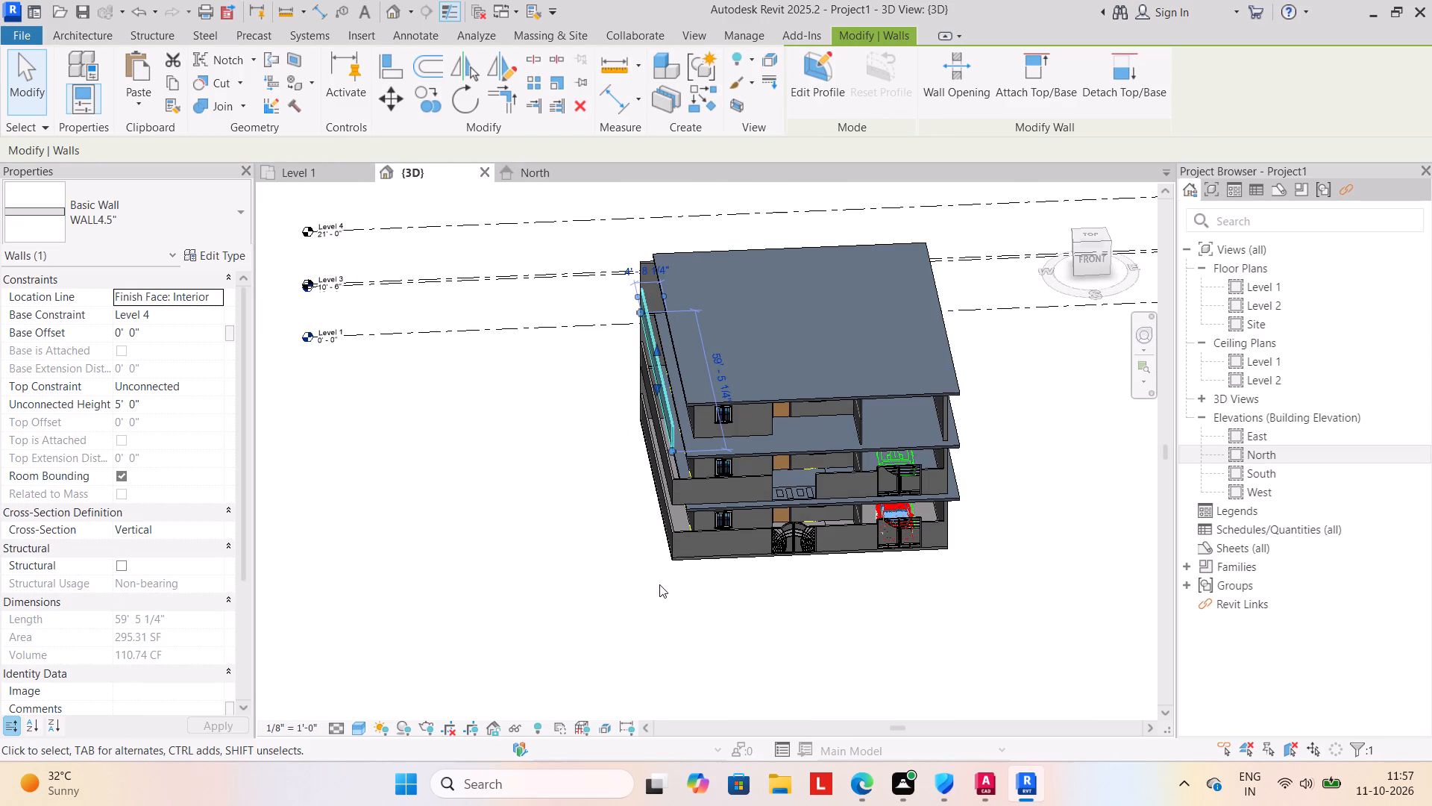
key("Delete")
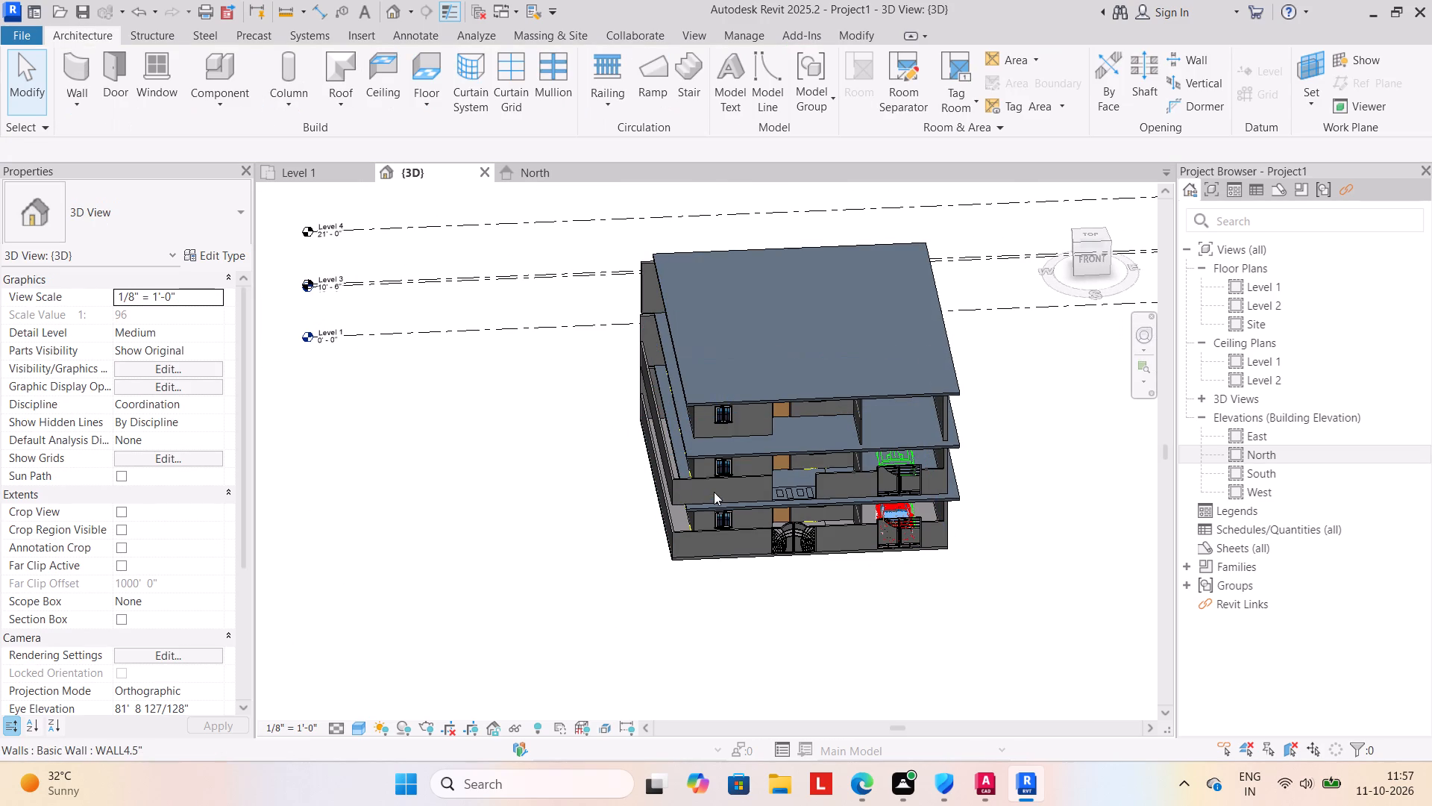
Delete the Level 3 copies of the front boundary wall segments, parking gate, CAD plan and left-side boundary wall.
left_click(708, 478)
key("Delete")
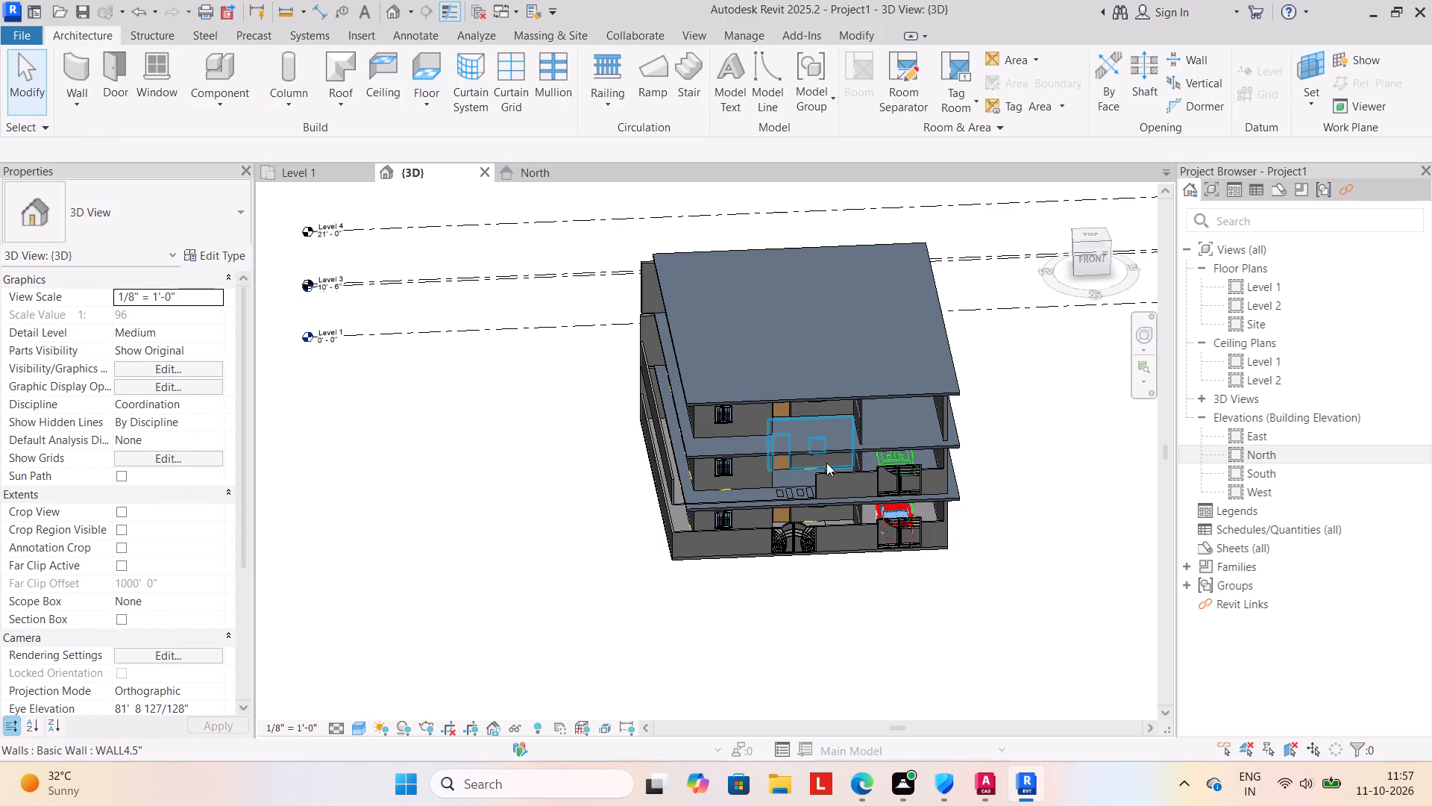
left_click(843, 470)
key("Delete")
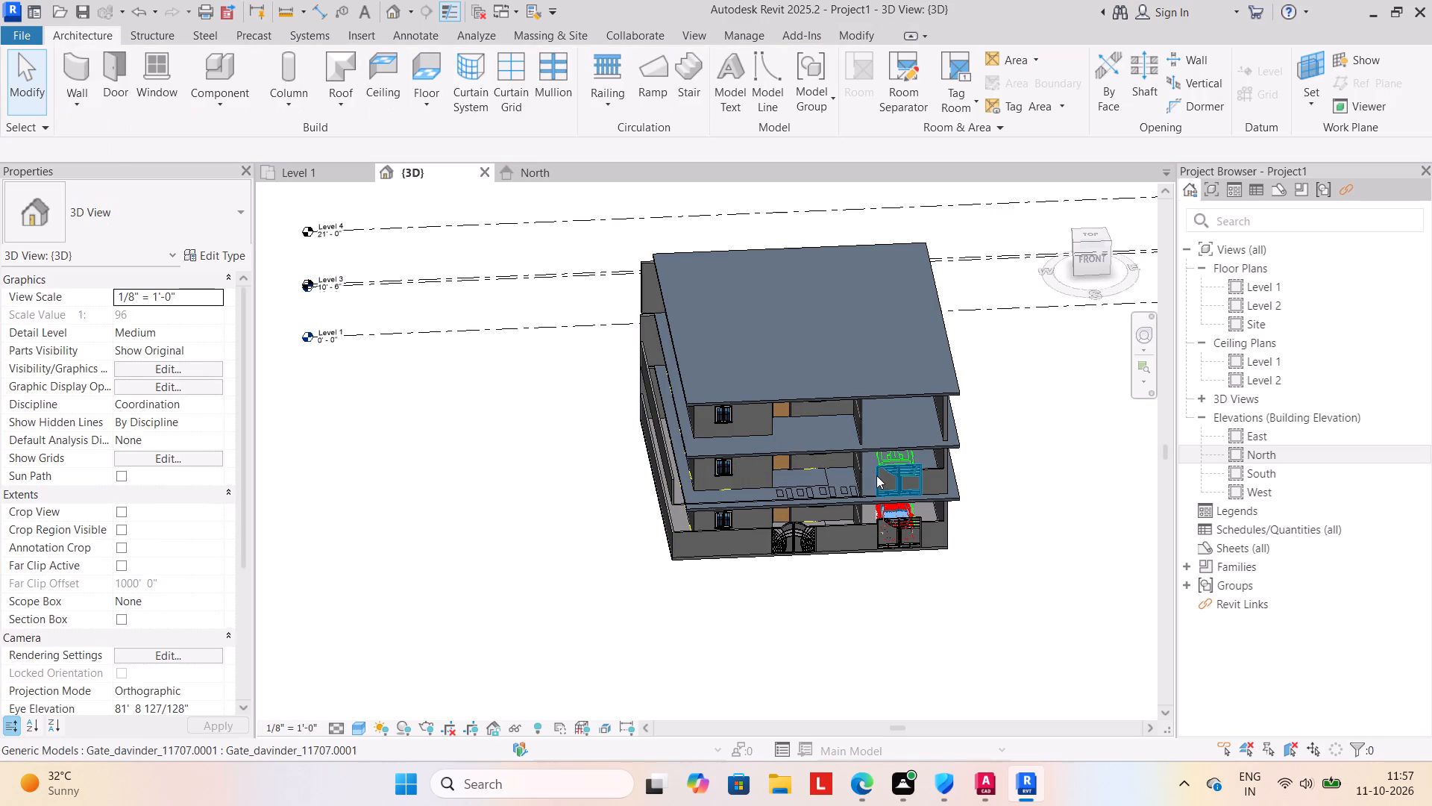
left_click(876, 475)
key("Delete")
left_click(926, 470)
key("Delete")
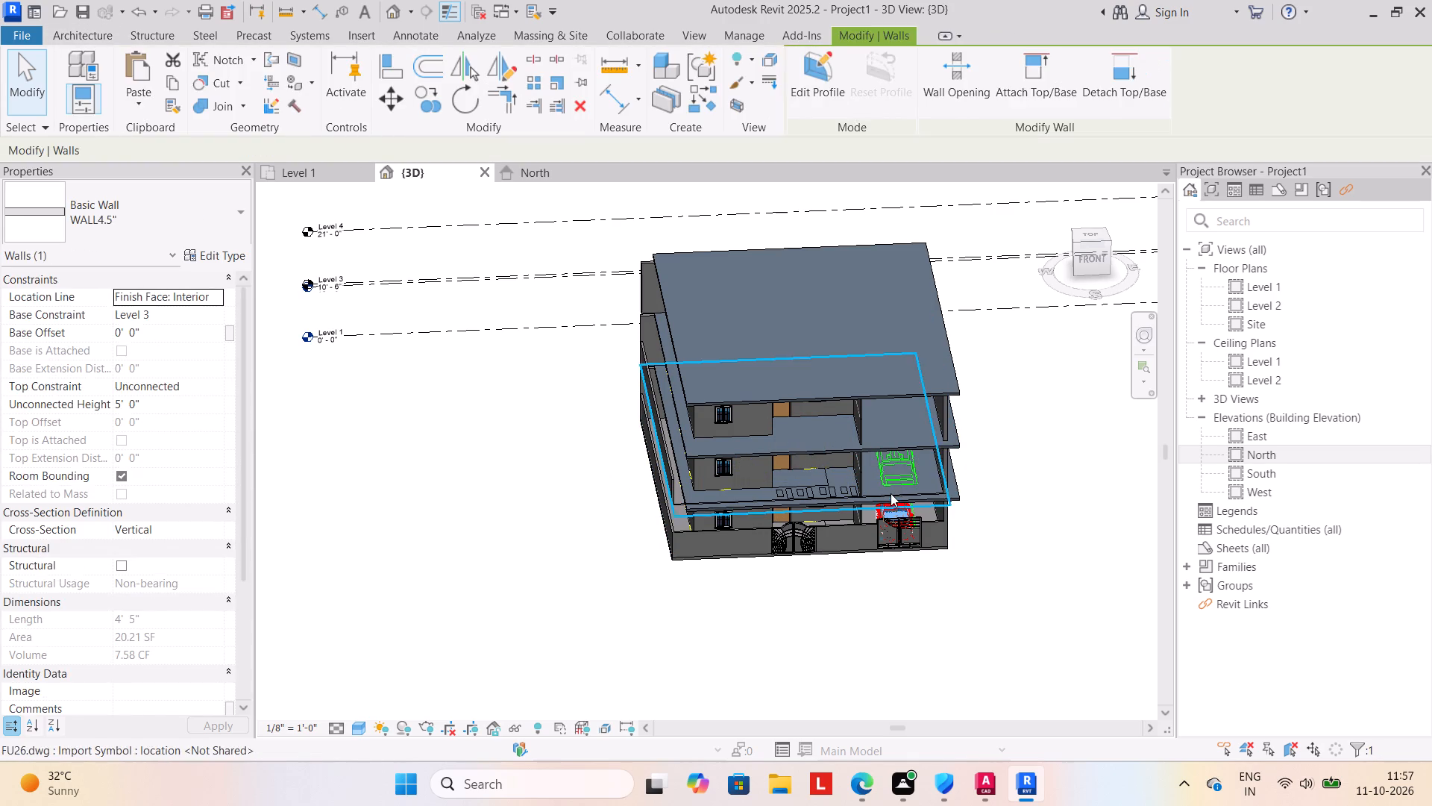
left_click(894, 485)
key("Delete")
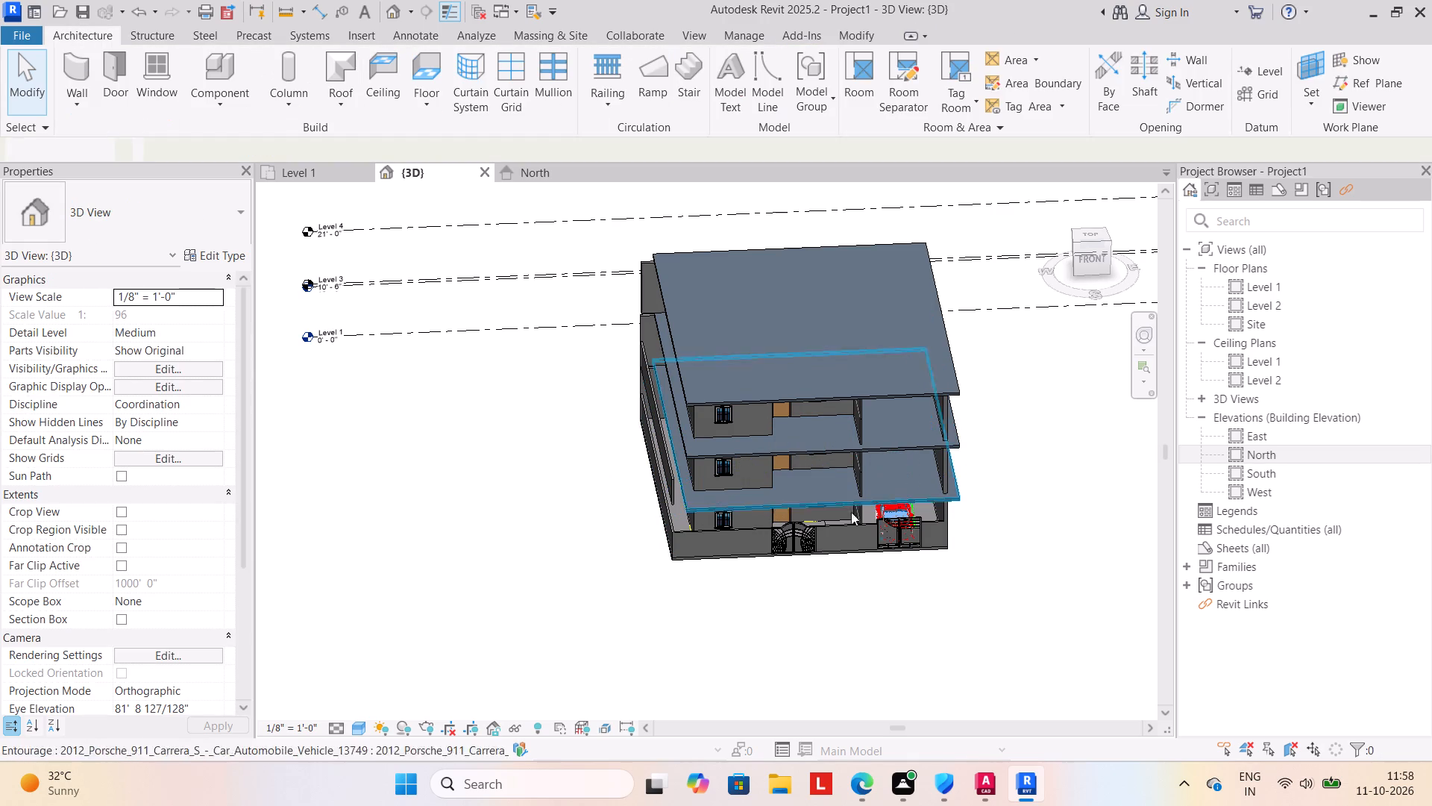
left_click(673, 475)
key("Delete")
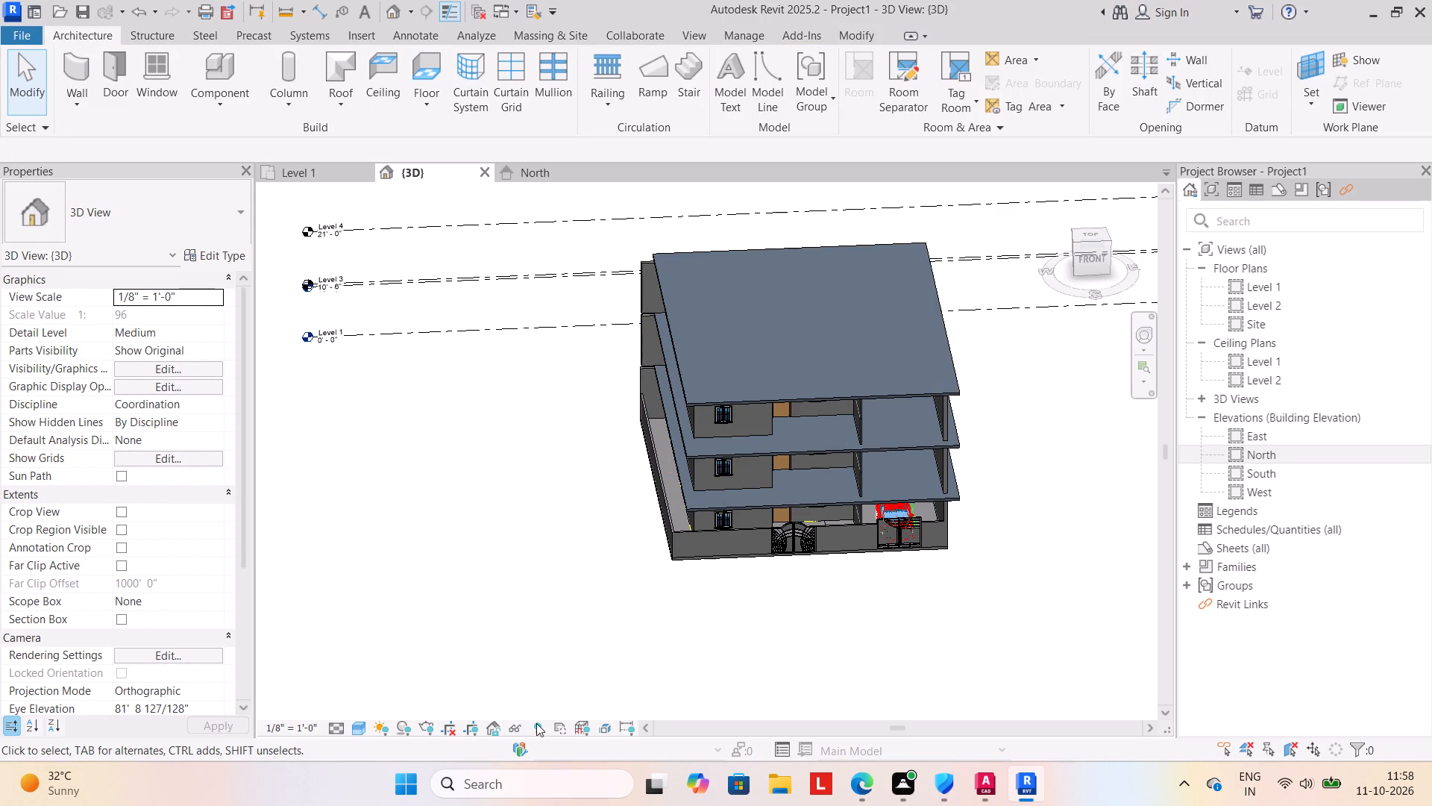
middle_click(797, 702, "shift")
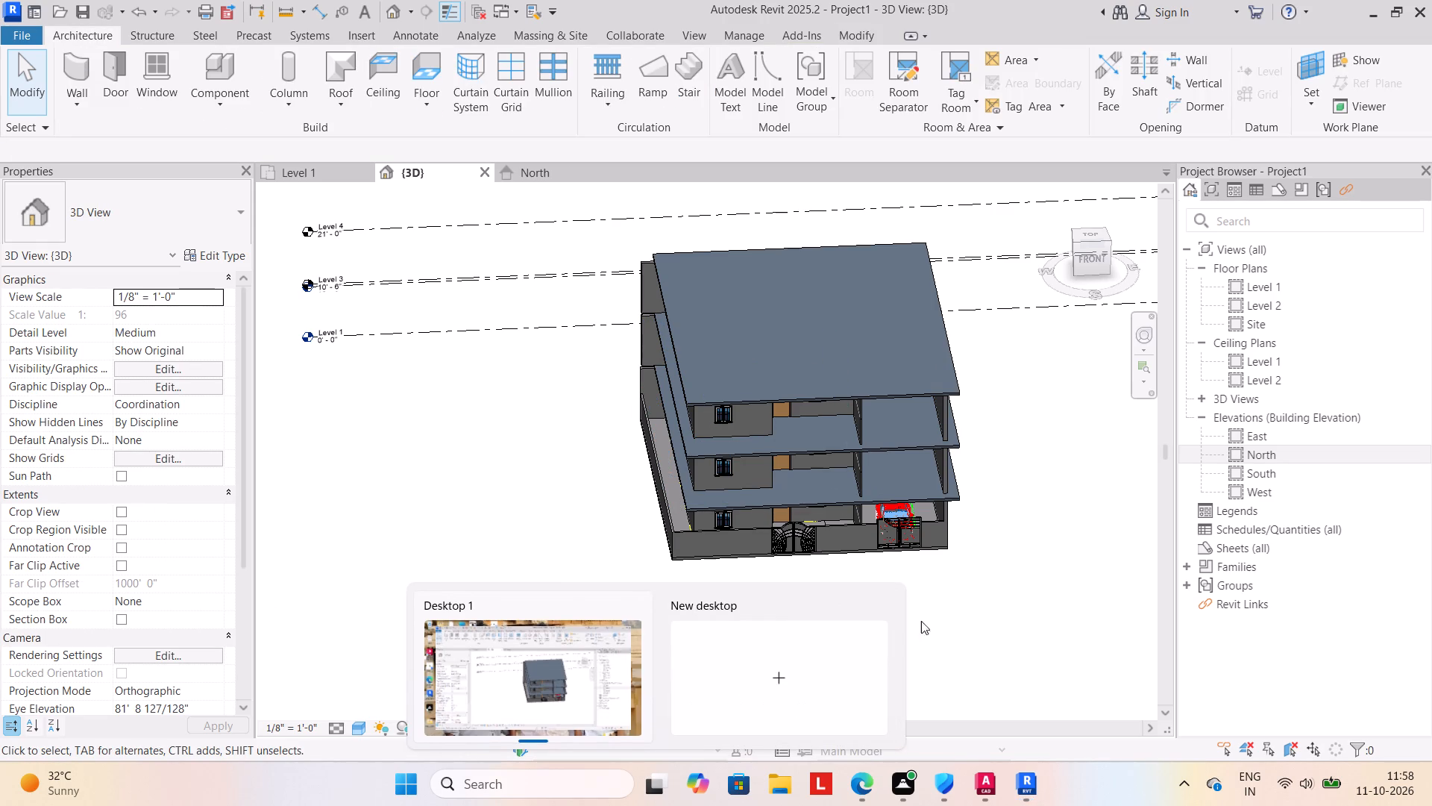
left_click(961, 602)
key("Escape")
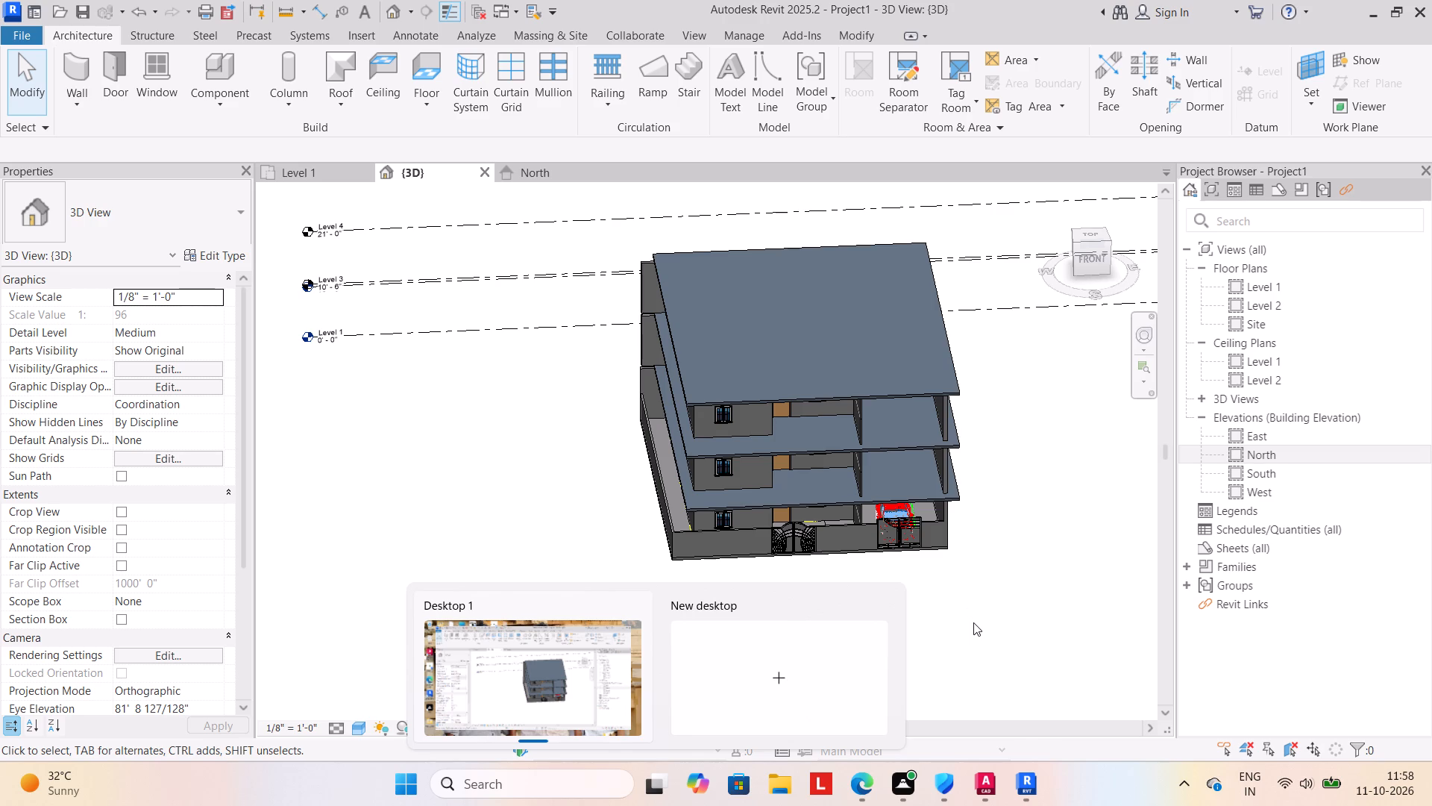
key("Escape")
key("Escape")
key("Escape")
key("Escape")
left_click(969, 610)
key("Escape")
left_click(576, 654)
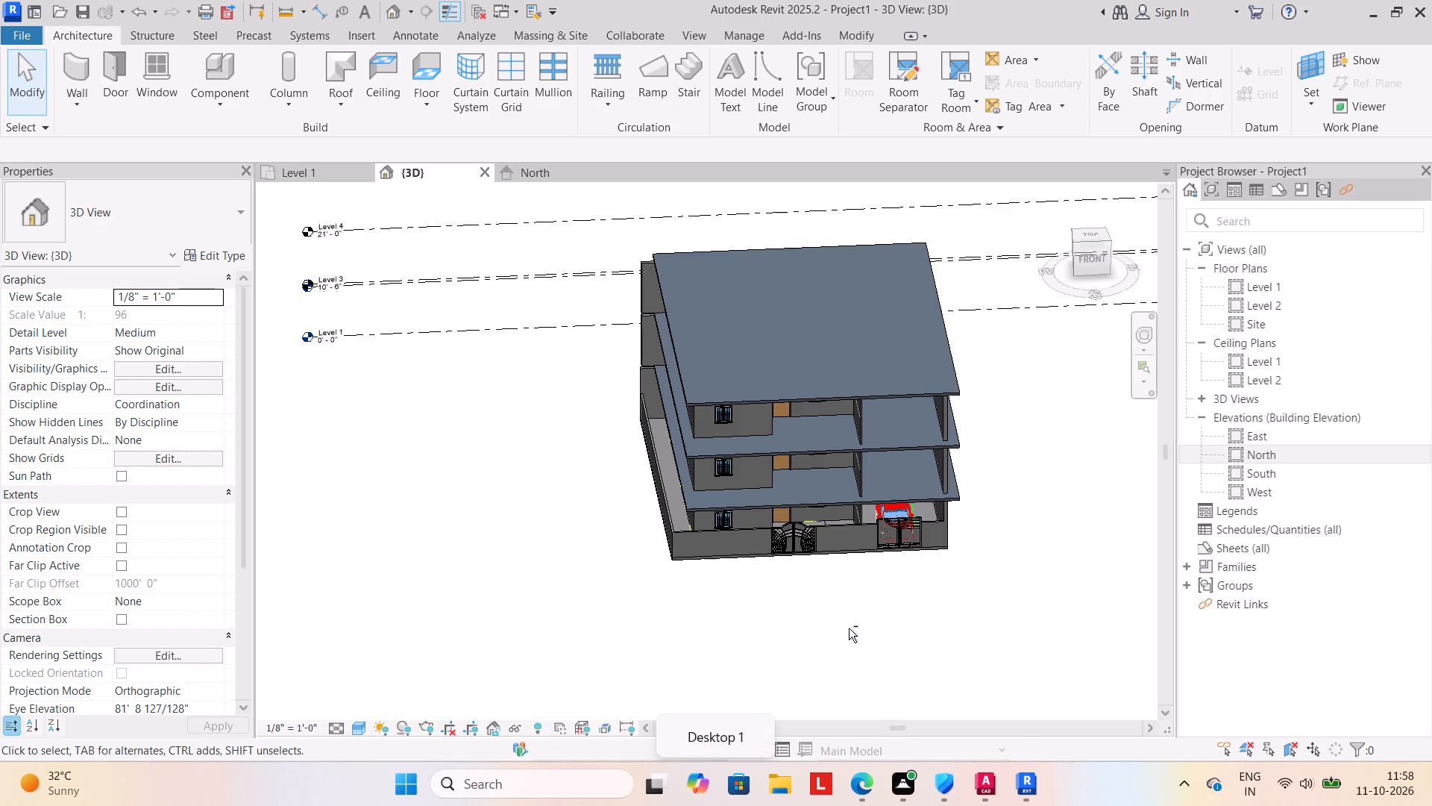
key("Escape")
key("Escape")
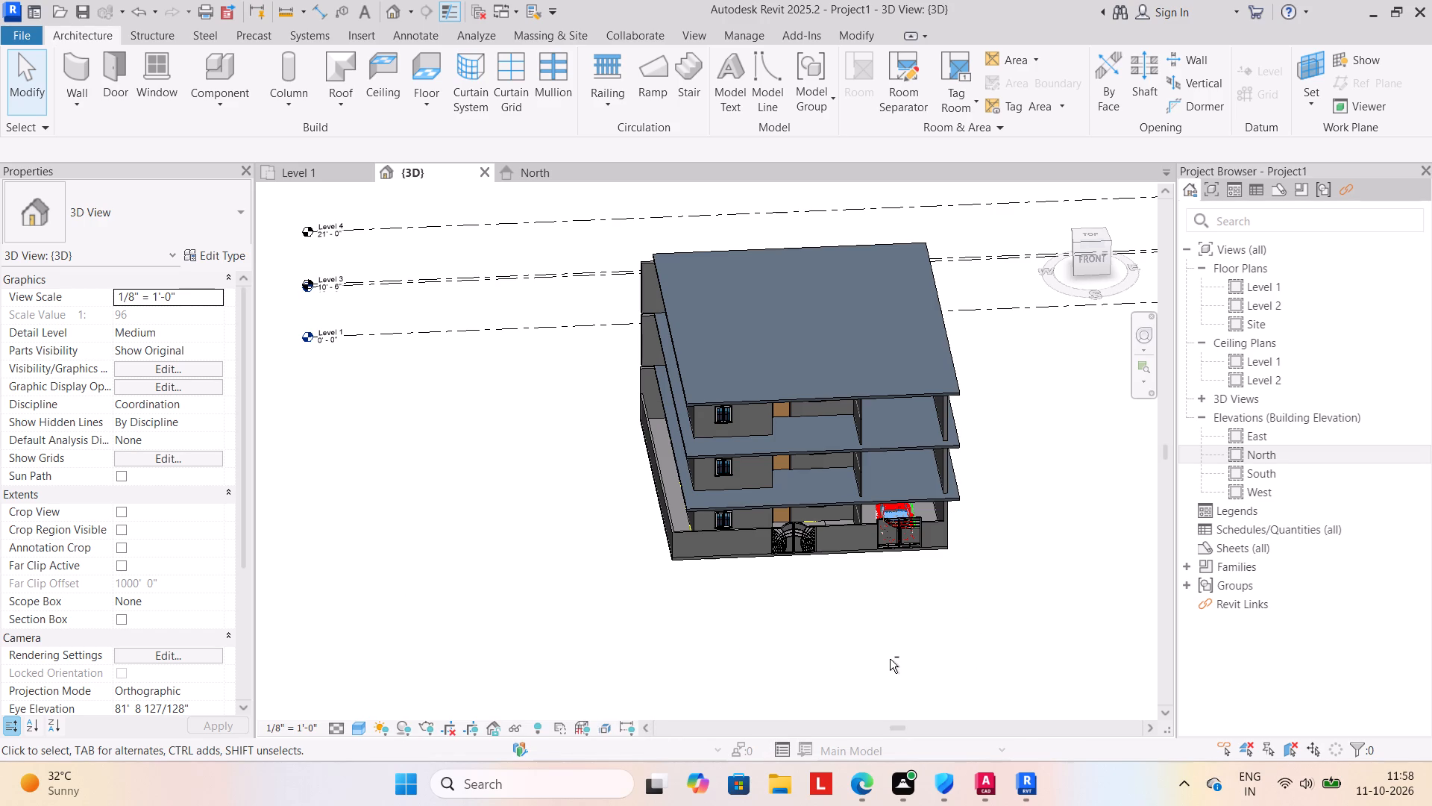
Examine the three stacked storeys from the front, from above and from both front corners.
middle_click_drag(890, 659, 842, 570, "shift")
middle_click_drag(935, 674, 894, 624, "shift")
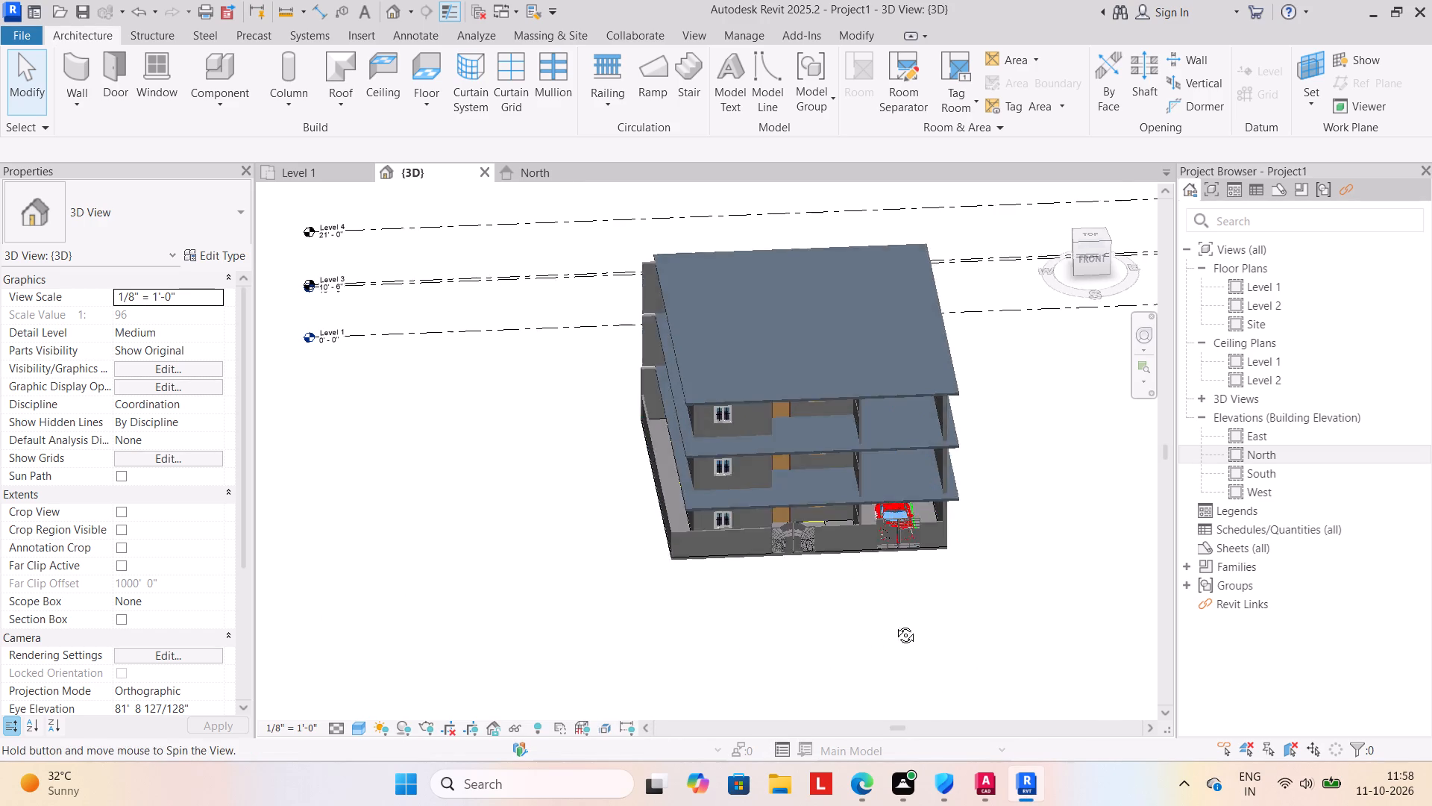
middle_click_drag(894, 624, 910, 552, "shift")
scroll(855, 565, "down", 1)
middle_click_drag(836, 557, 838, 592)
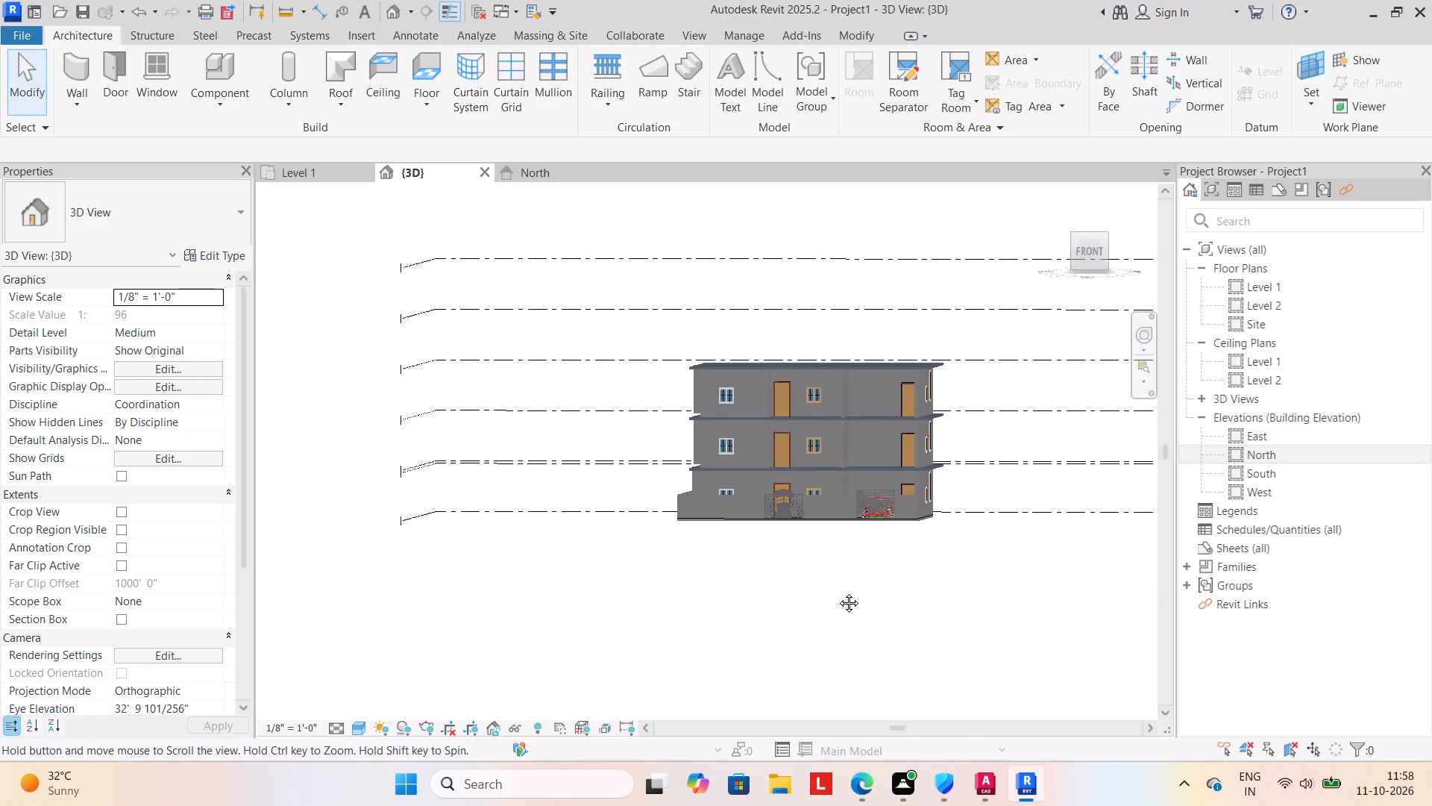
middle_click_drag(838, 592, 835, 597)
middle_click_drag(836, 594, 832, 705, "shift")
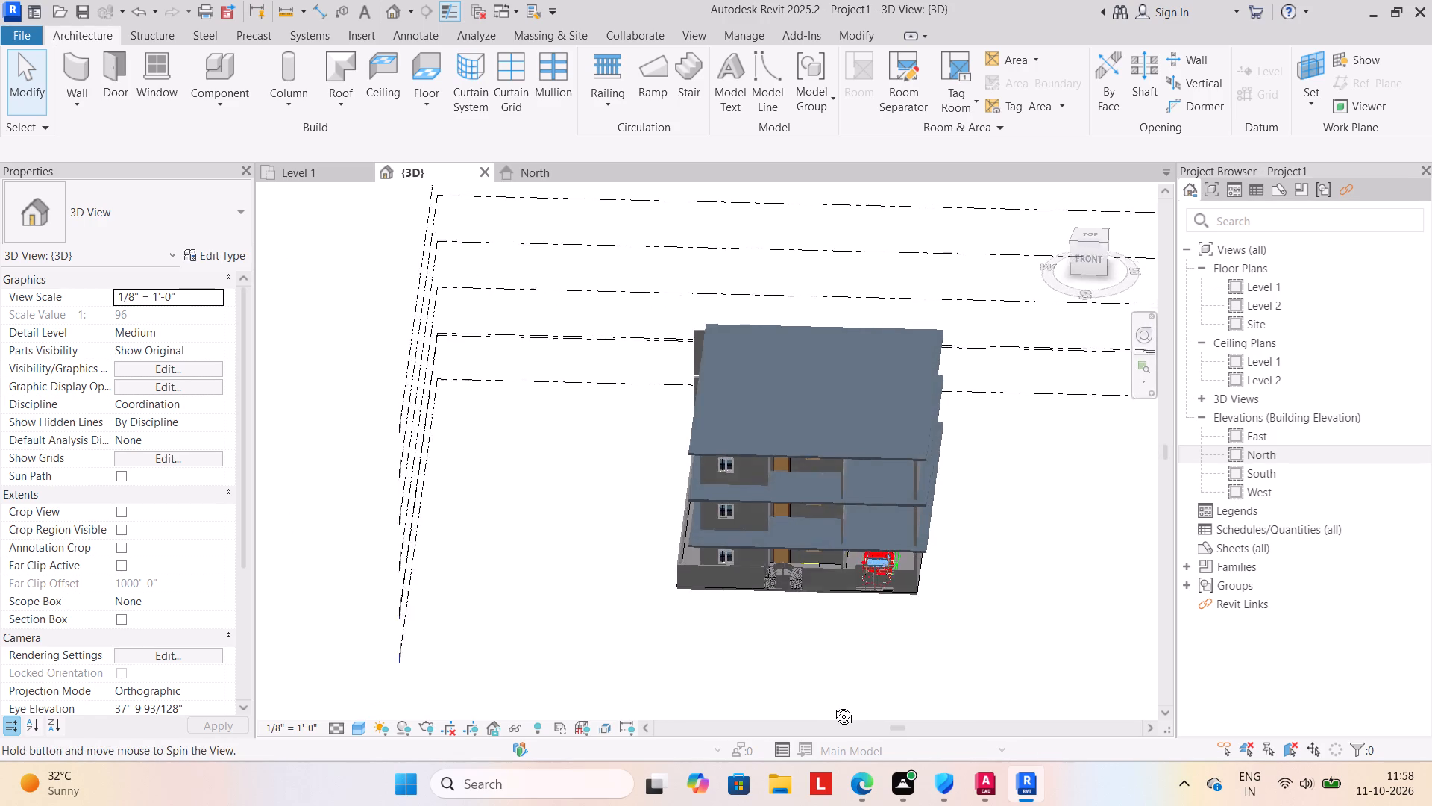
middle_click_drag(832, 705, 876, 632, "shift")
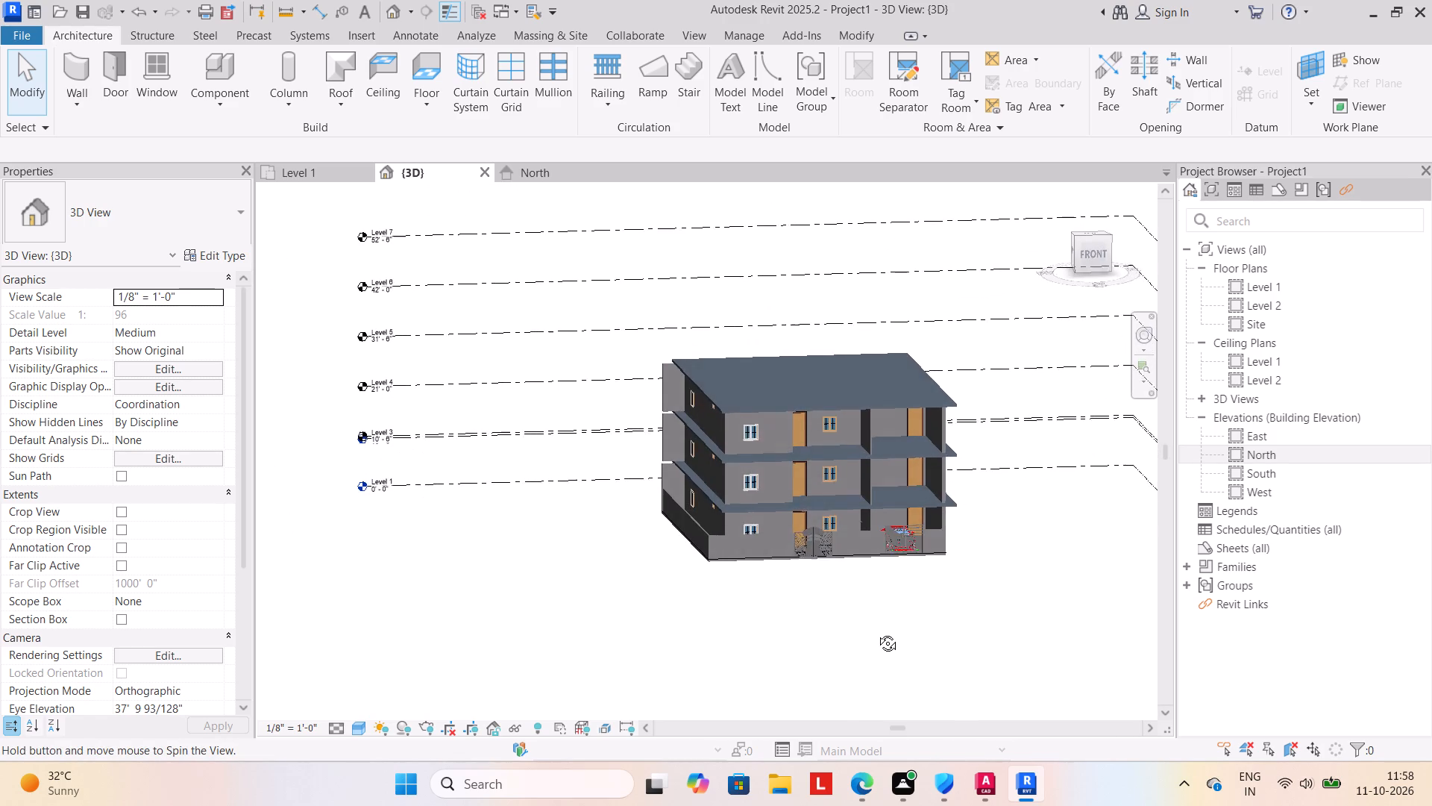
middle_click_drag(876, 632, 873, 637, "shift")
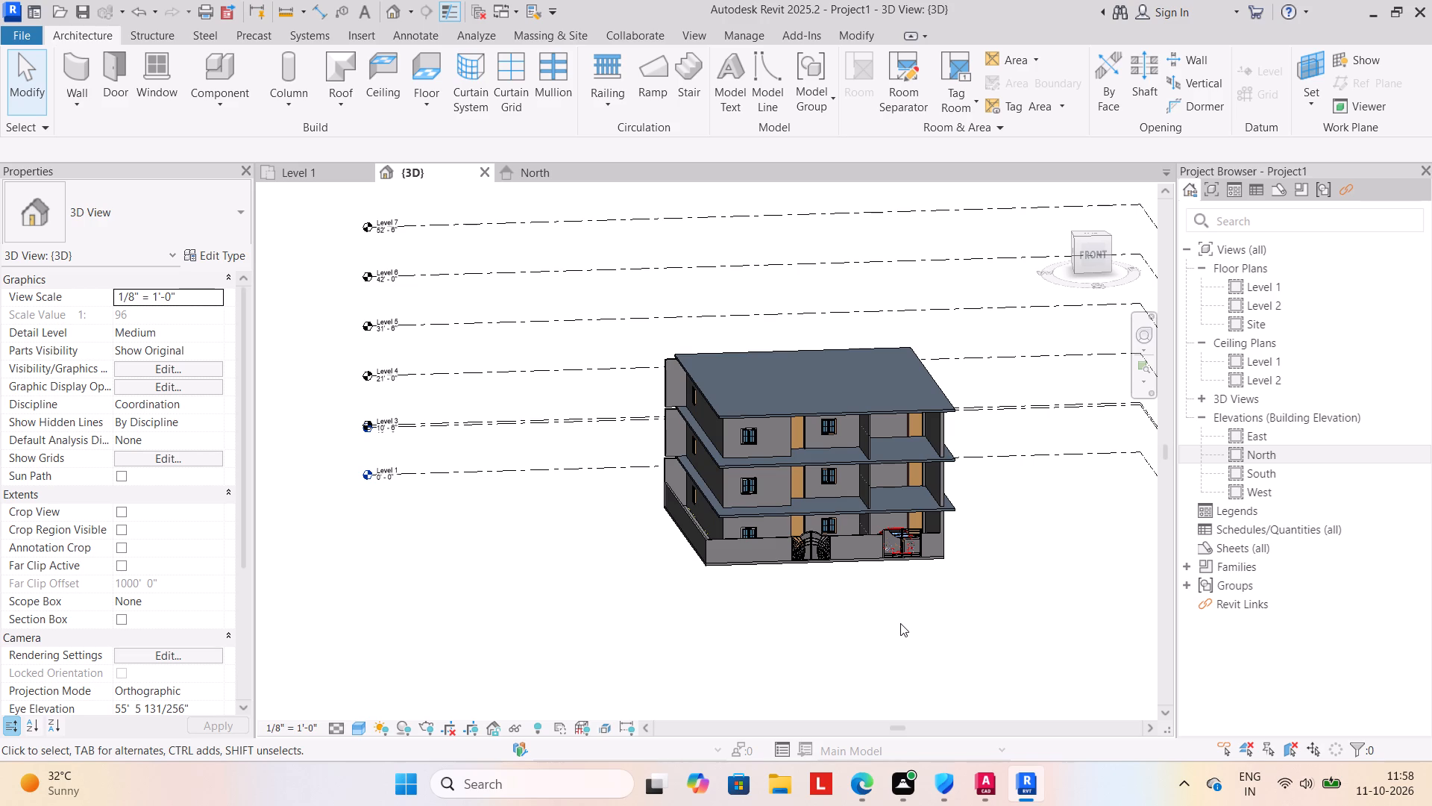
middle_click_drag(943, 603, 900, 659, "shift")
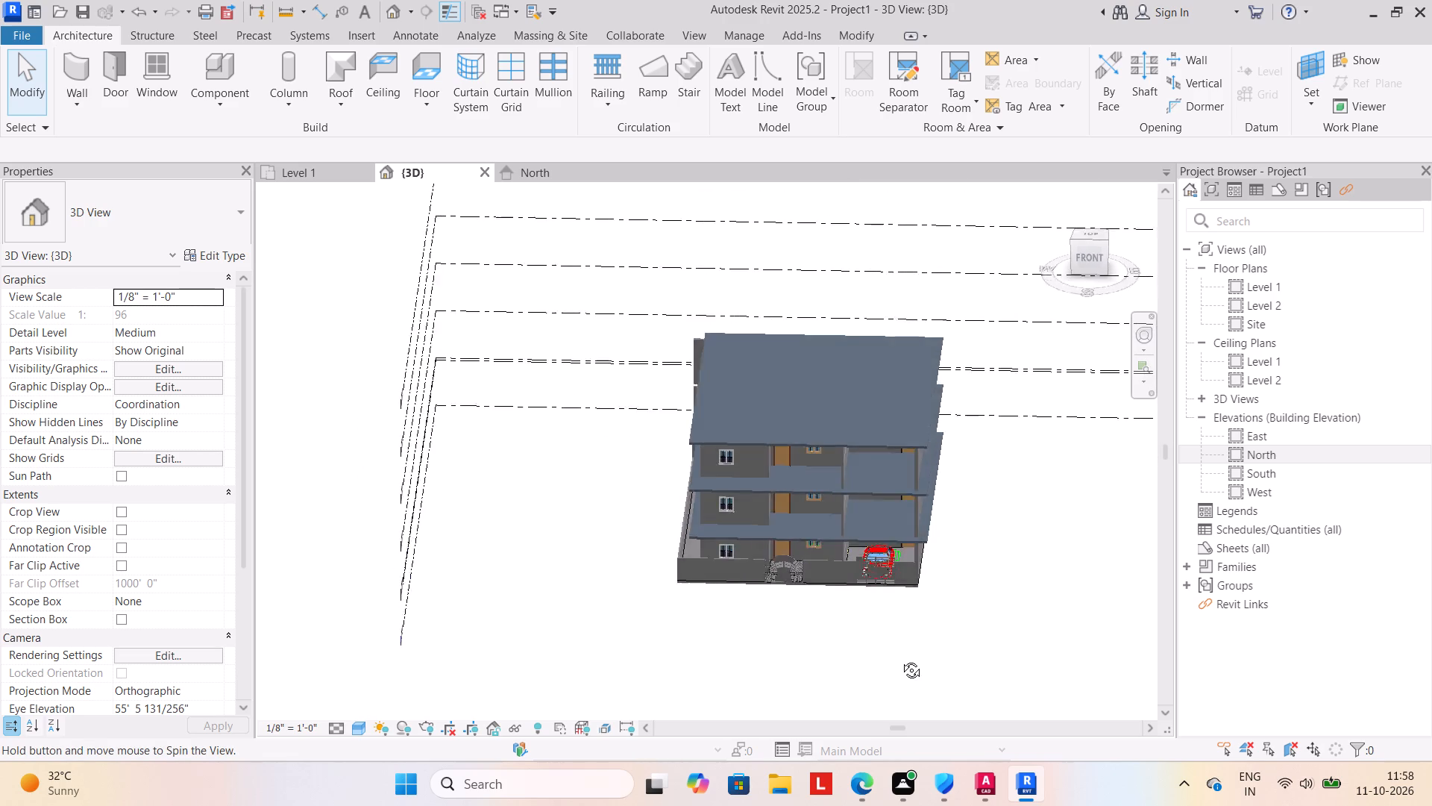
middle_click_drag(900, 659, 875, 643, "shift")
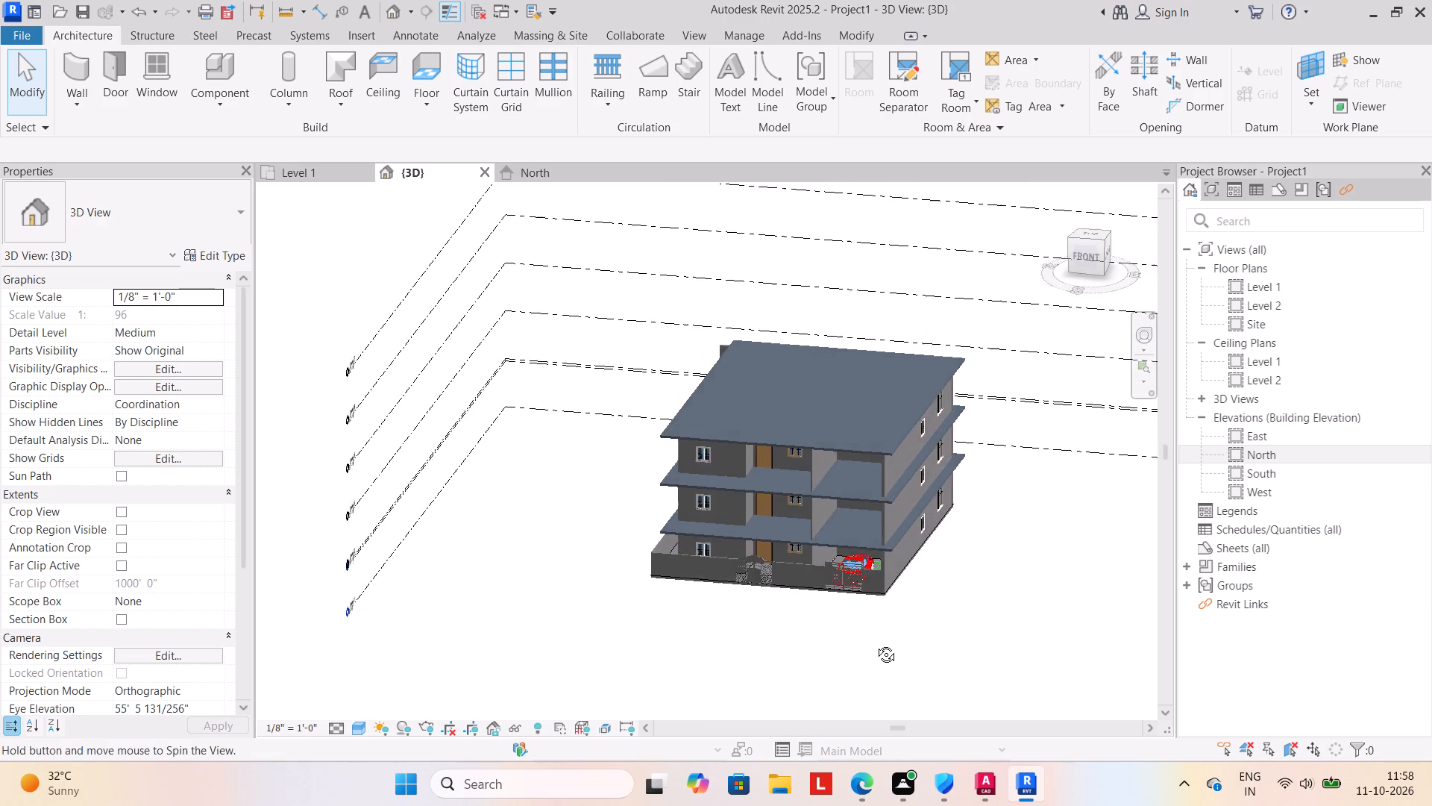
middle_click_drag(875, 643, 874, 646, "shift")
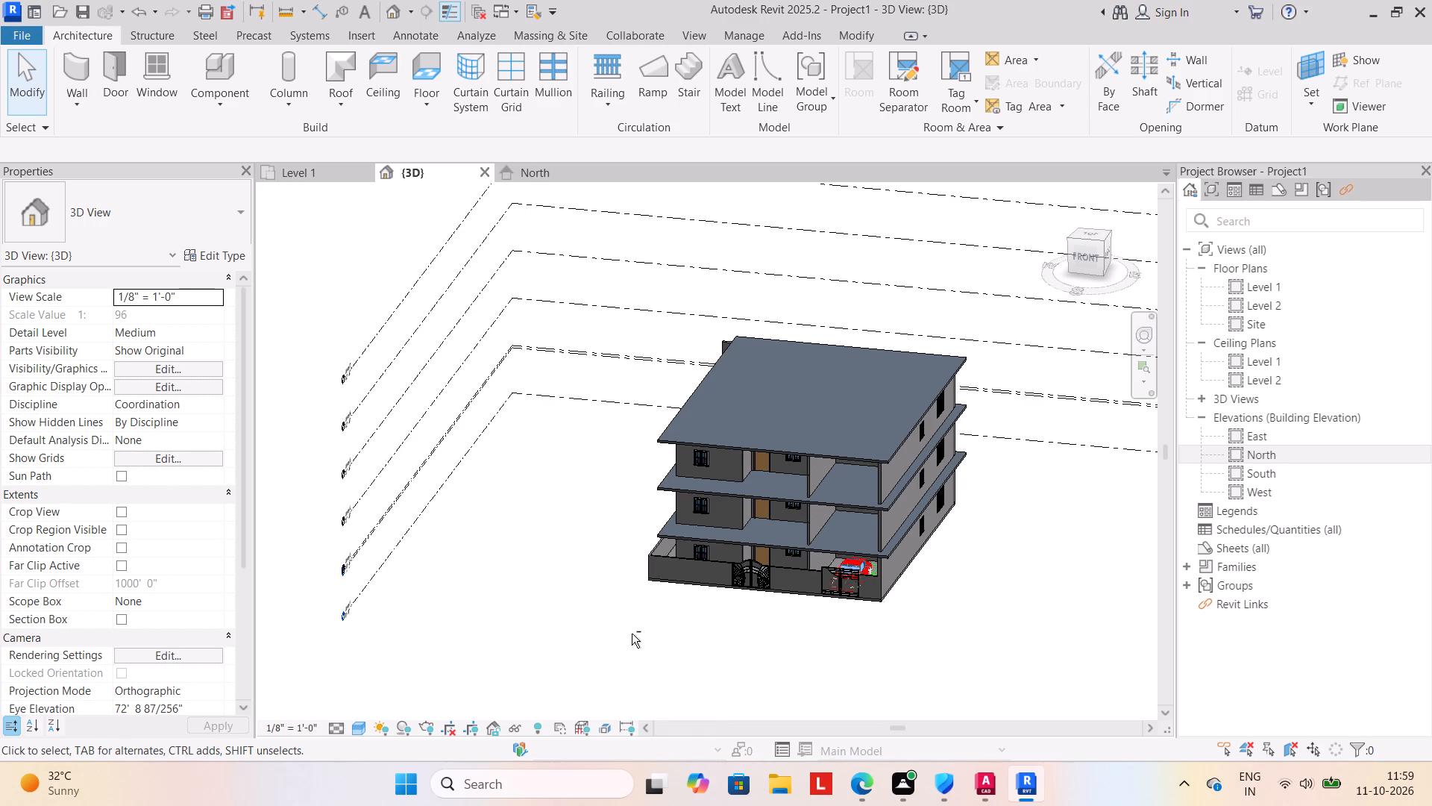
Shorten the Level 3 rear wall to about 45'-1 1/2" by pulling its overhanging end back toward the left-side wall.
middle_click_drag(632, 634, 959, 578, "shift")
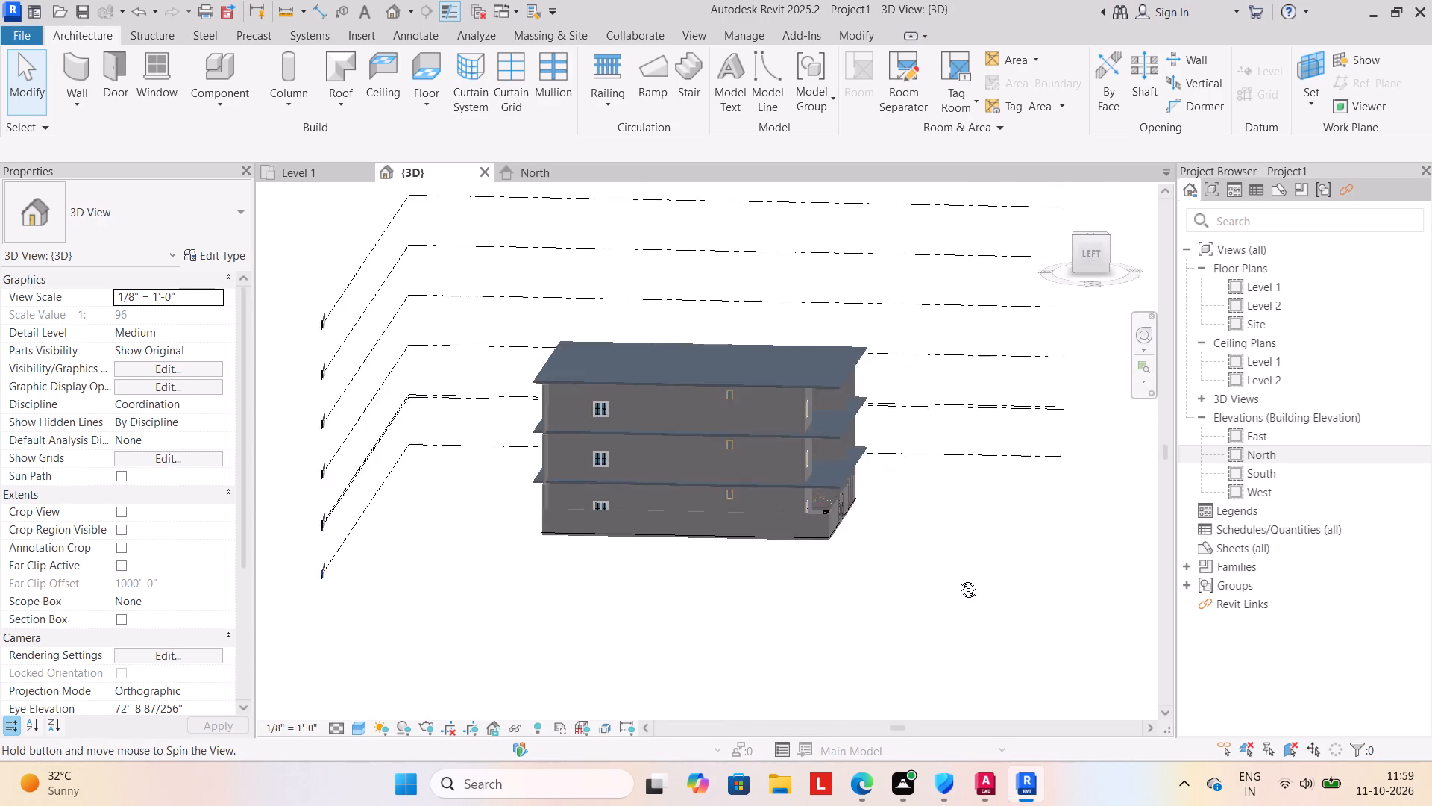
middle_click_drag(959, 578, 858, 617, "shift")
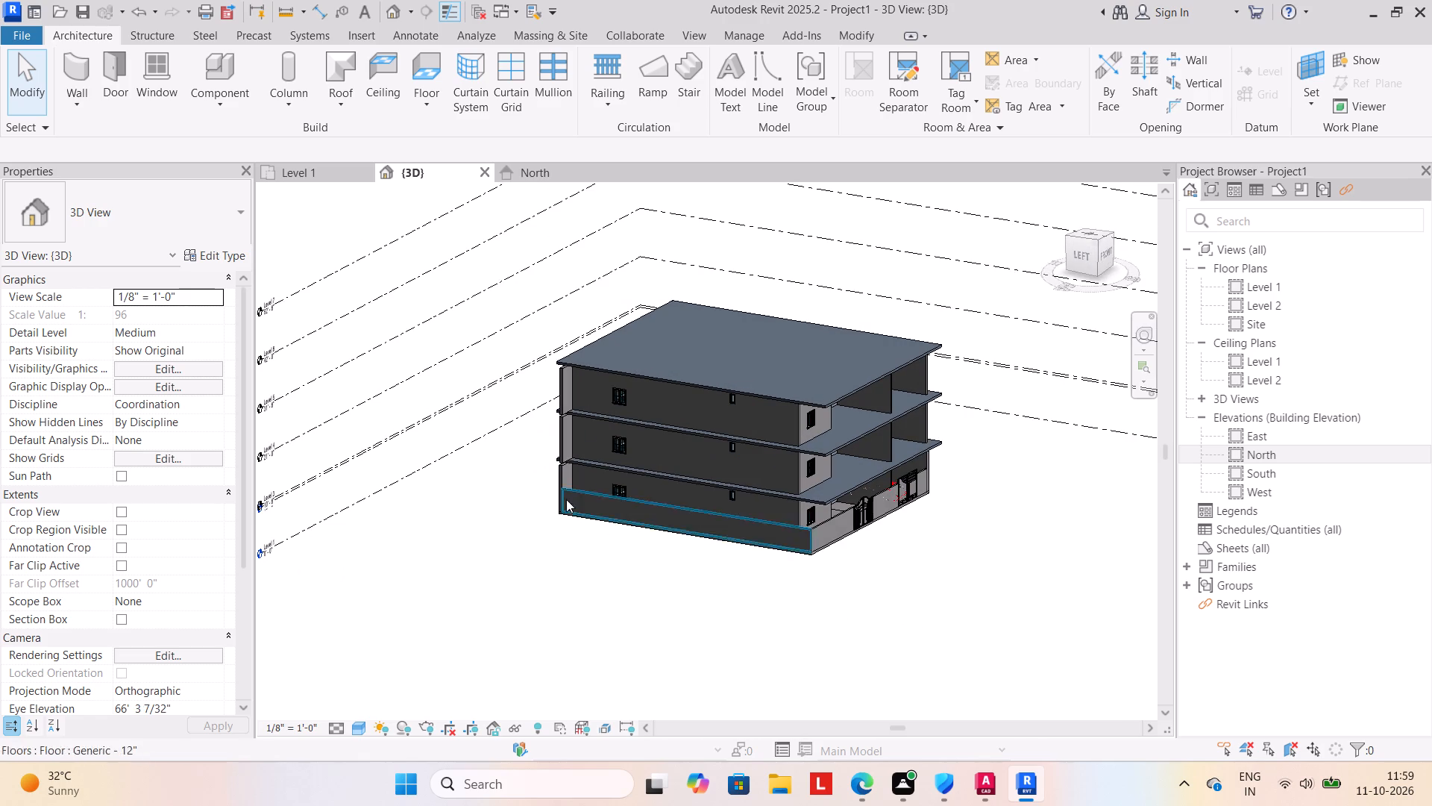
scroll(533, 474, "up", 4)
middle_click_drag(583, 581, 588, 586, "shift")
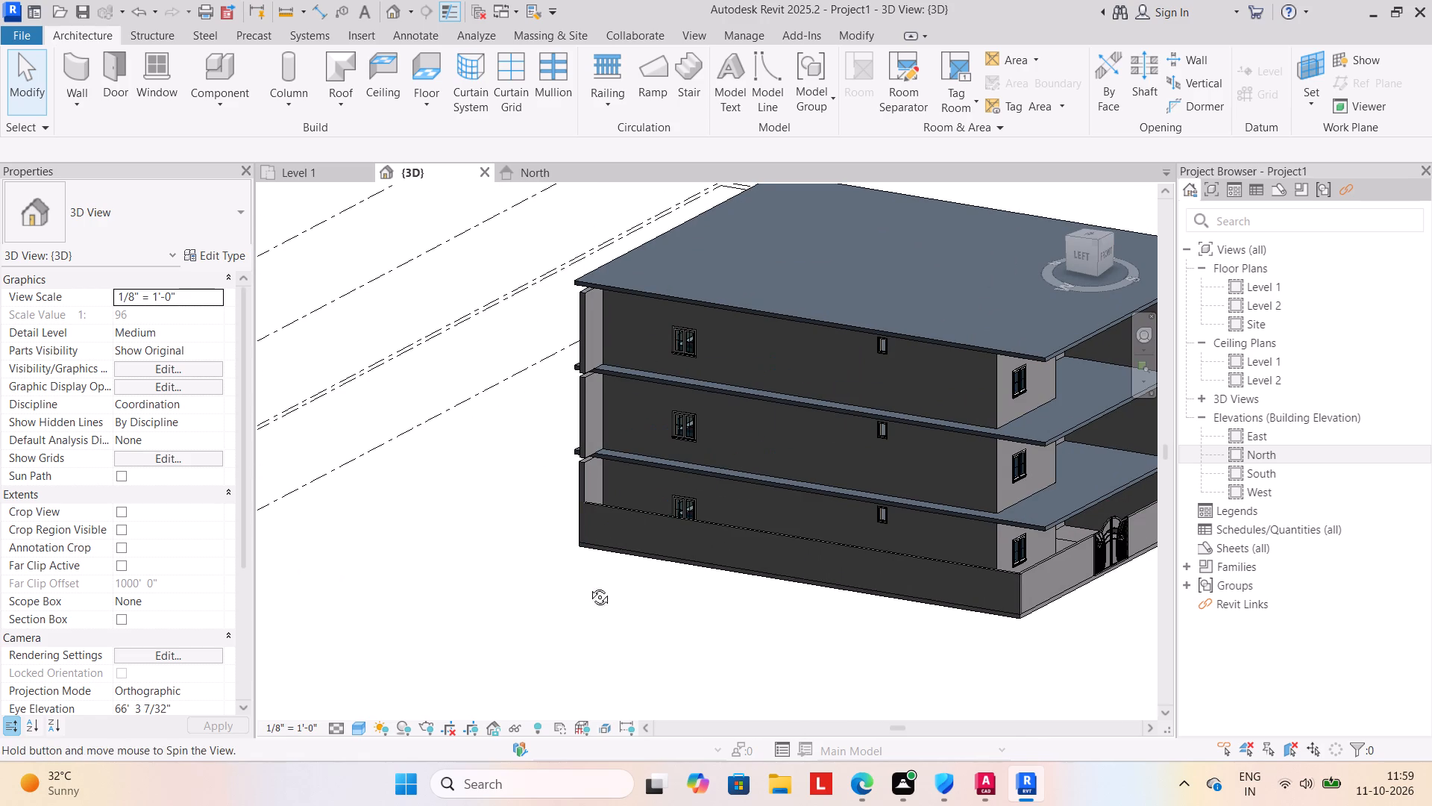
middle_click_drag(588, 586, 622, 623, "shift")
scroll(538, 414, "up", 5)
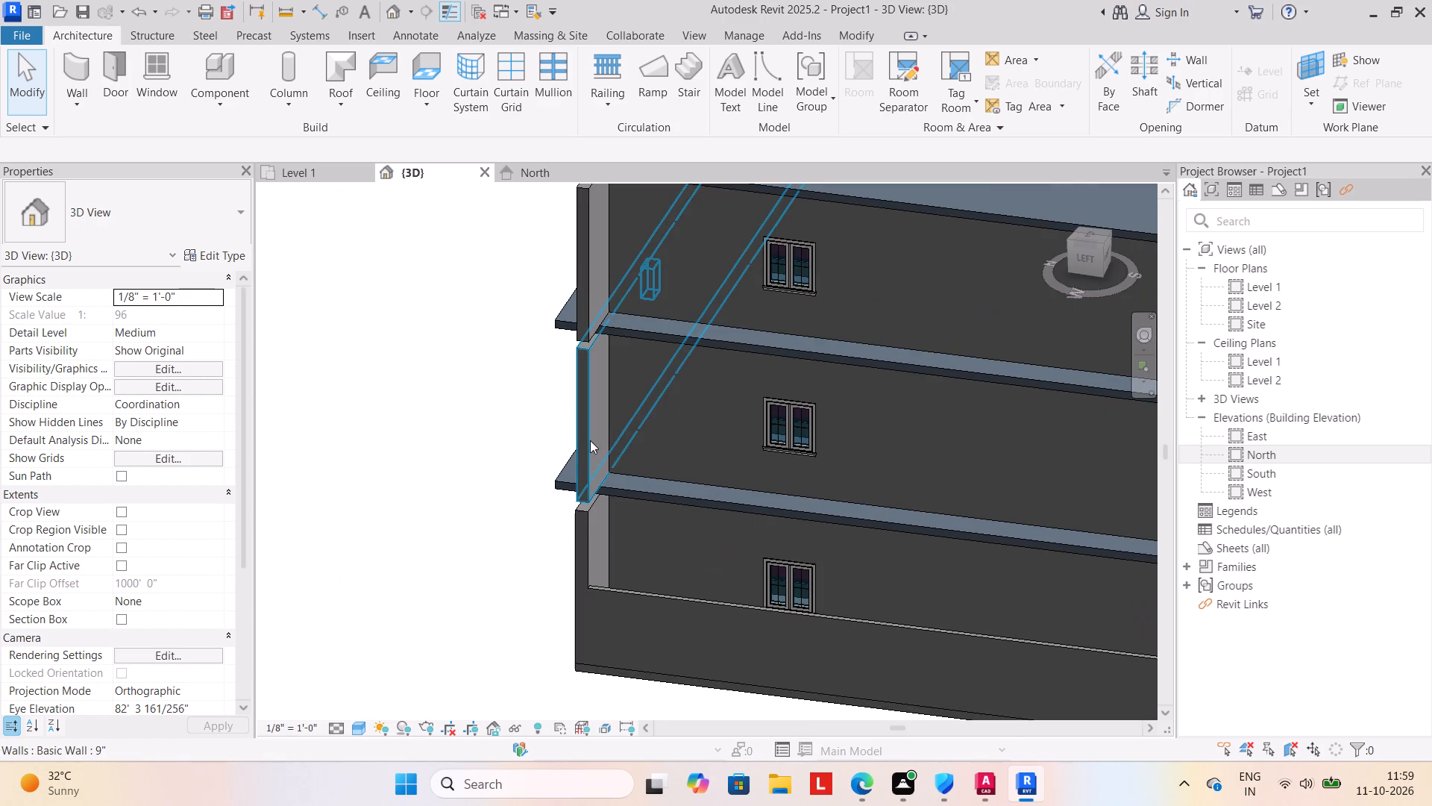
left_click(583, 440)
scroll(606, 489, "up", 7)
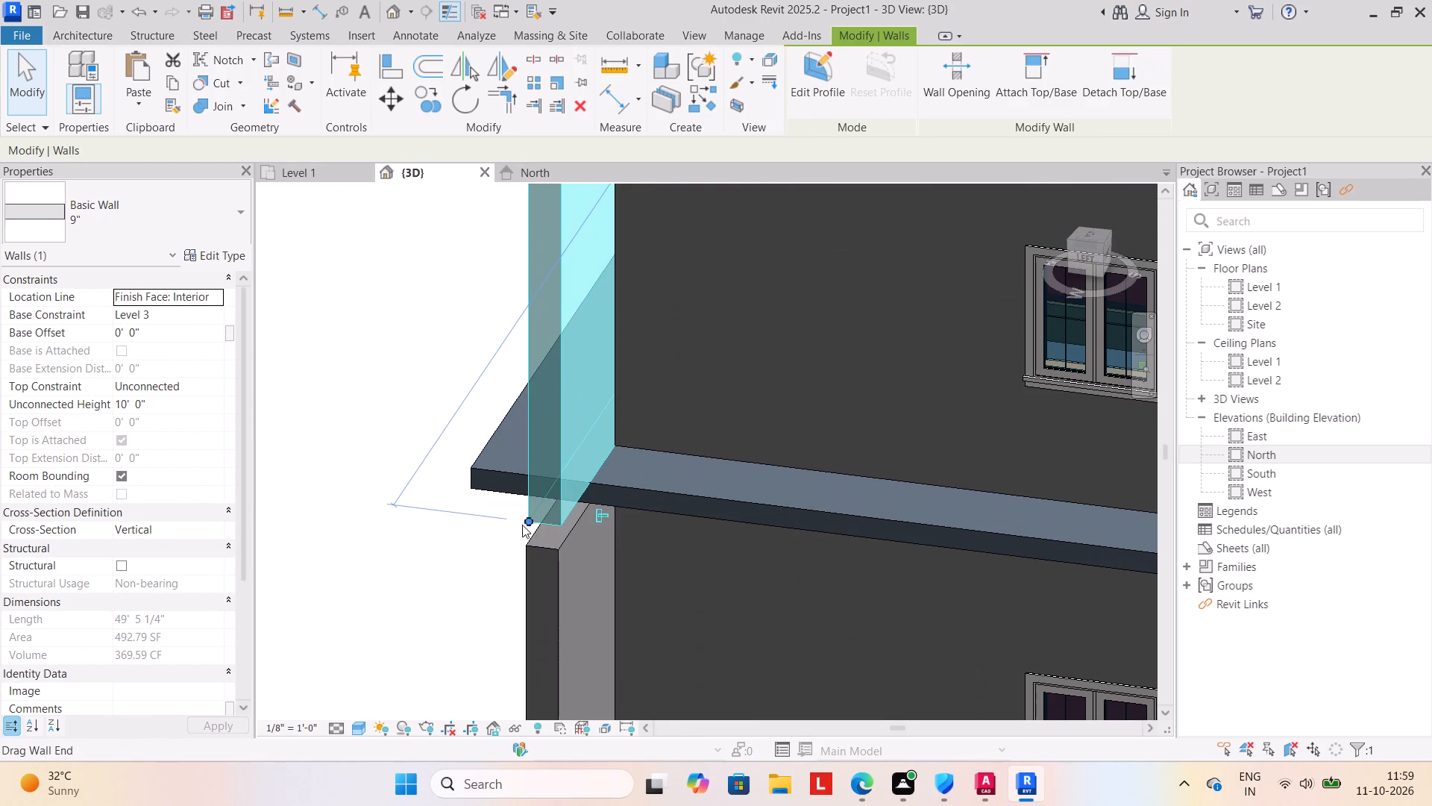
middle_click_drag(564, 586, 630, 587, "shift")
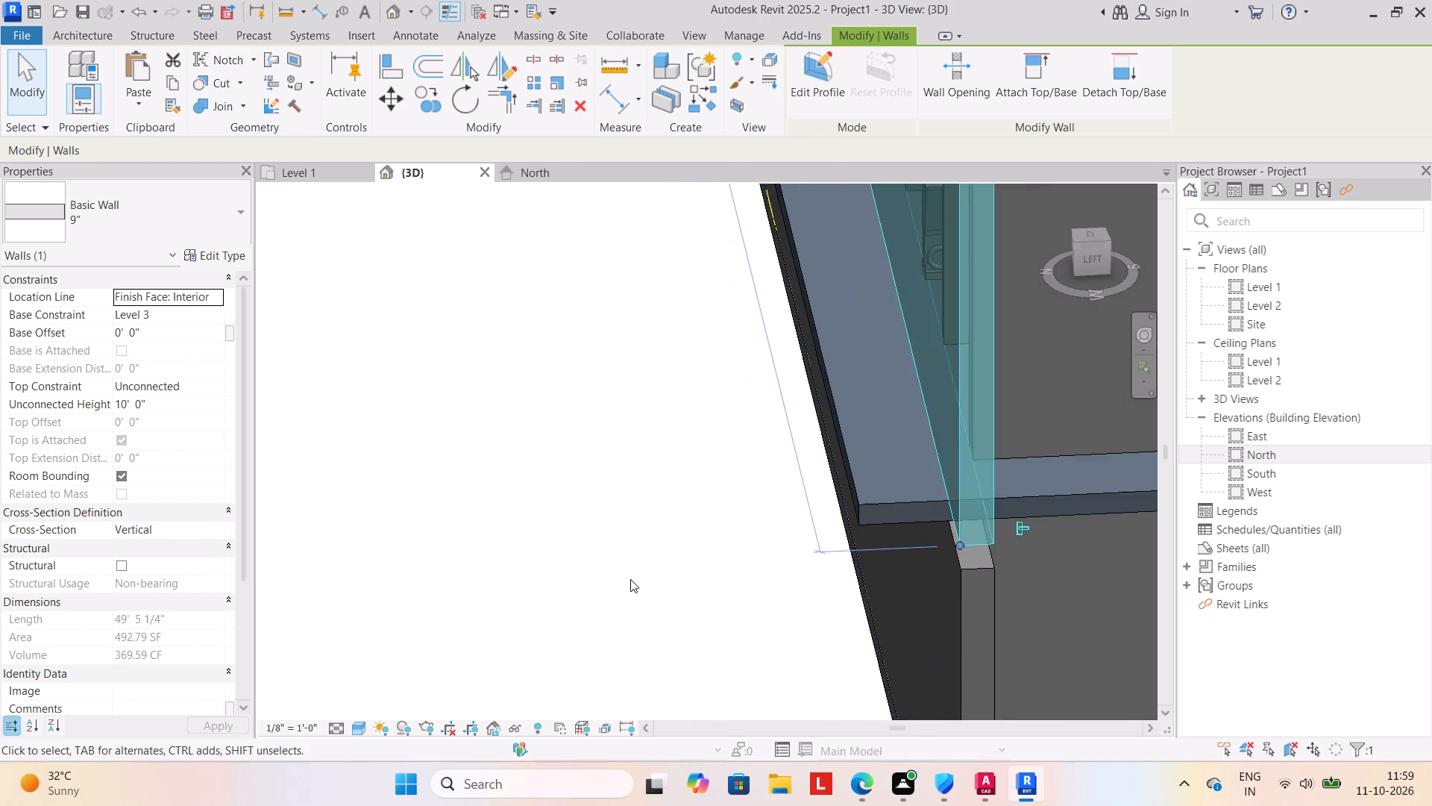
scroll(630, 579, "down", 2)
middle_click_drag(621, 558, 523, 456)
middle_click_drag(533, 581, 628, 615, "shift")
scroll(542, 585, "up", 1, "shift")
scroll(626, 576, "down", 2)
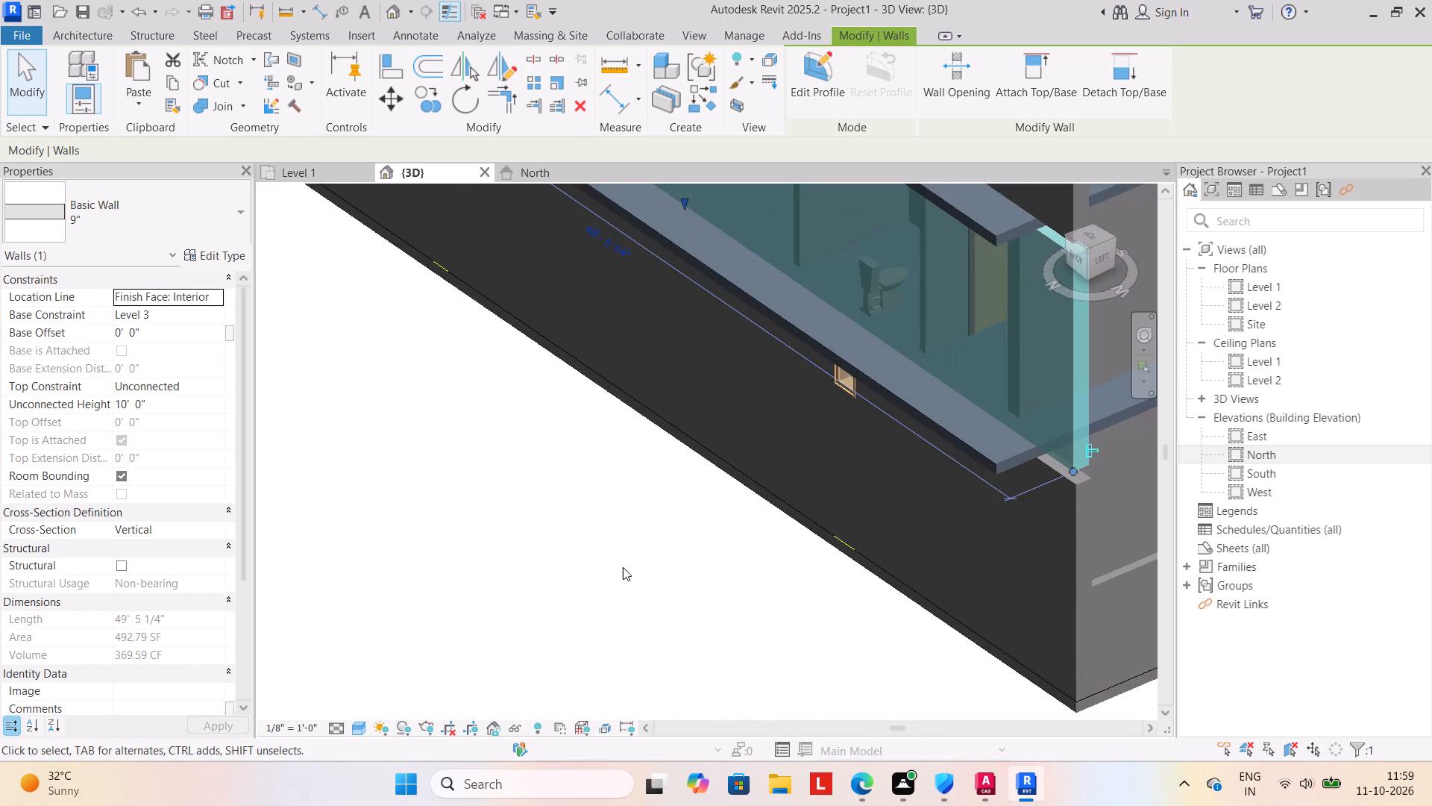
middle_click_drag(600, 536, 471, 507)
middle_click_drag(601, 614, 666, 614, "shift")
scroll(615, 507, "down", 2)
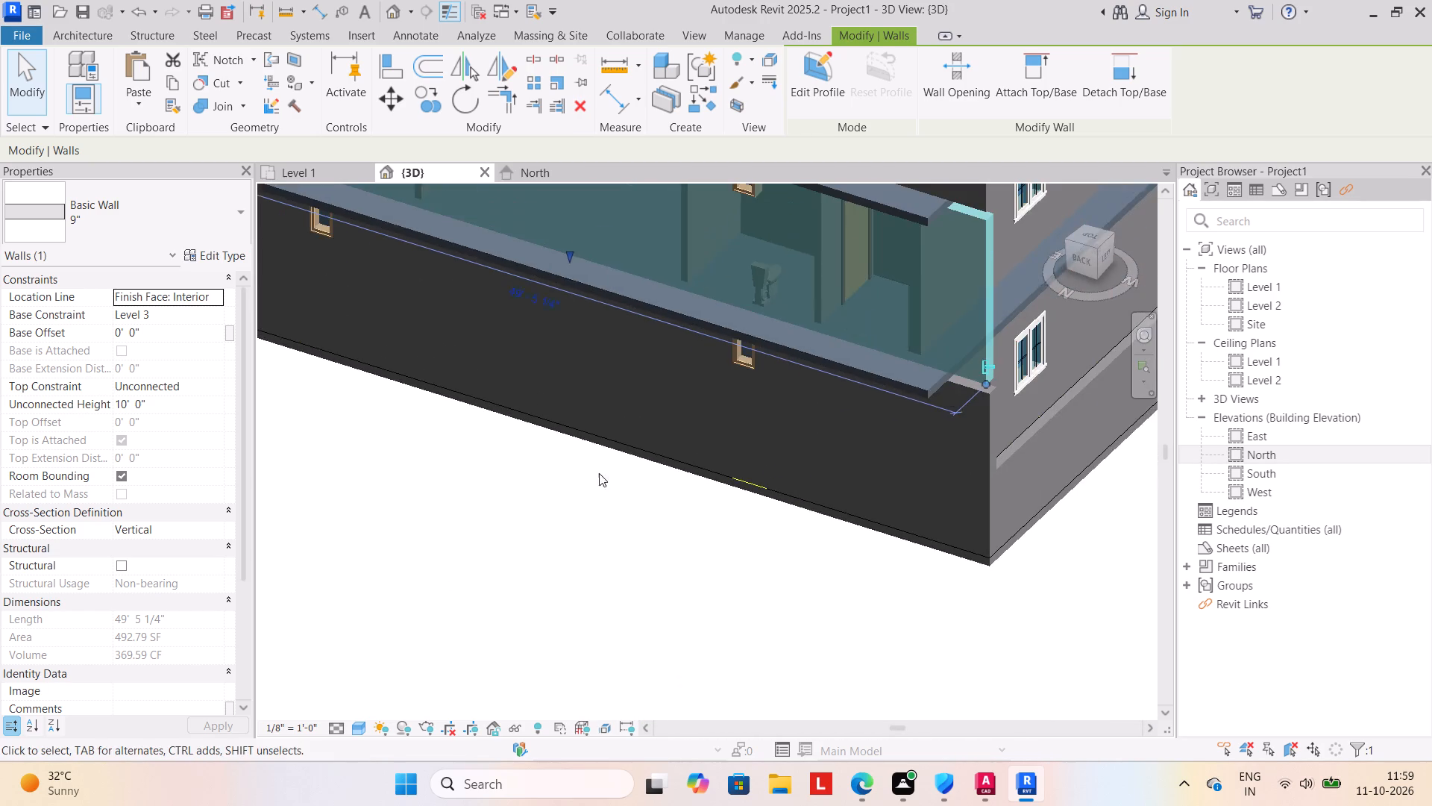
middle_click_drag(575, 451, 454, 519)
middle_click_drag(682, 597, 715, 596, "shift")
scroll(706, 596, "up", 1, "shift")
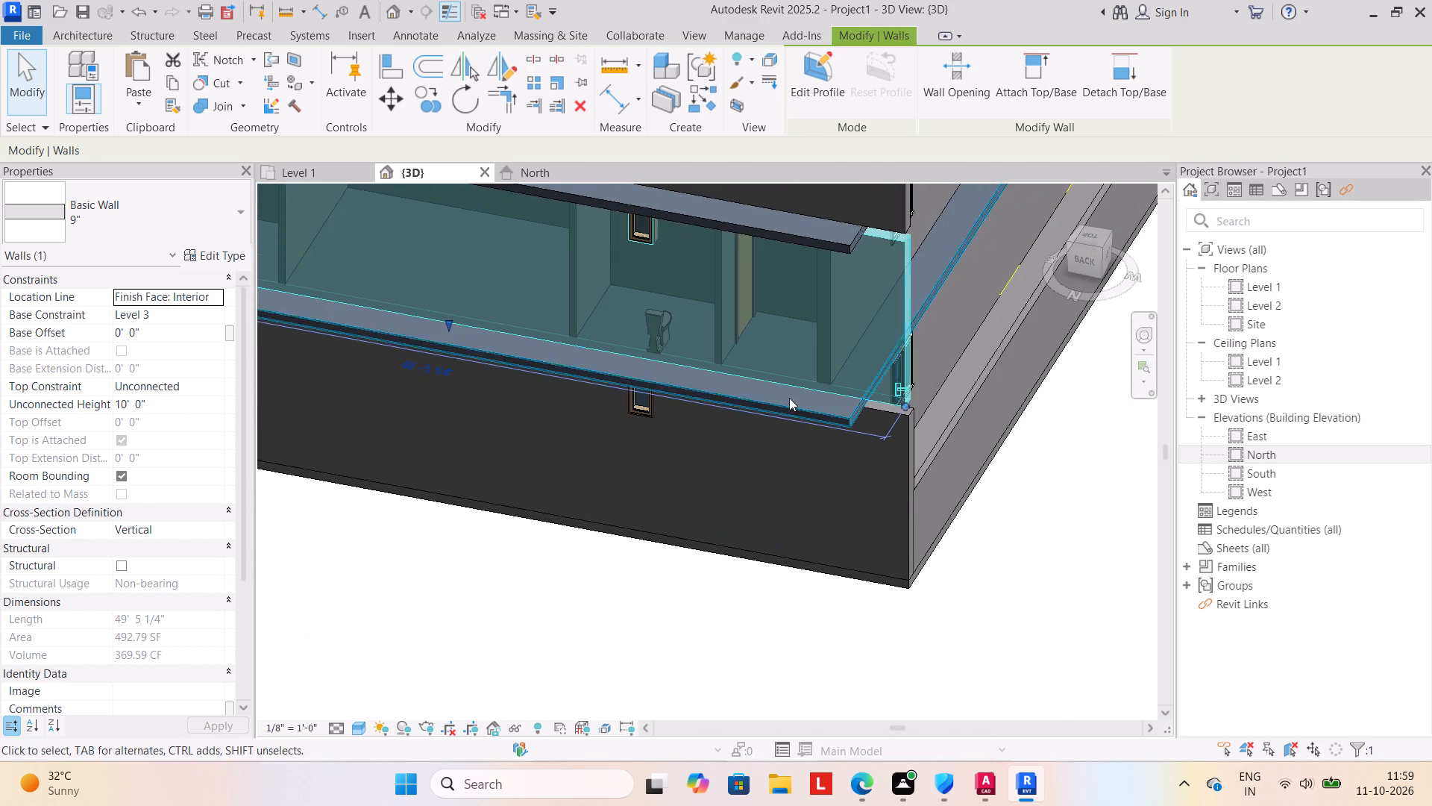
scroll(835, 314, "up", 4)
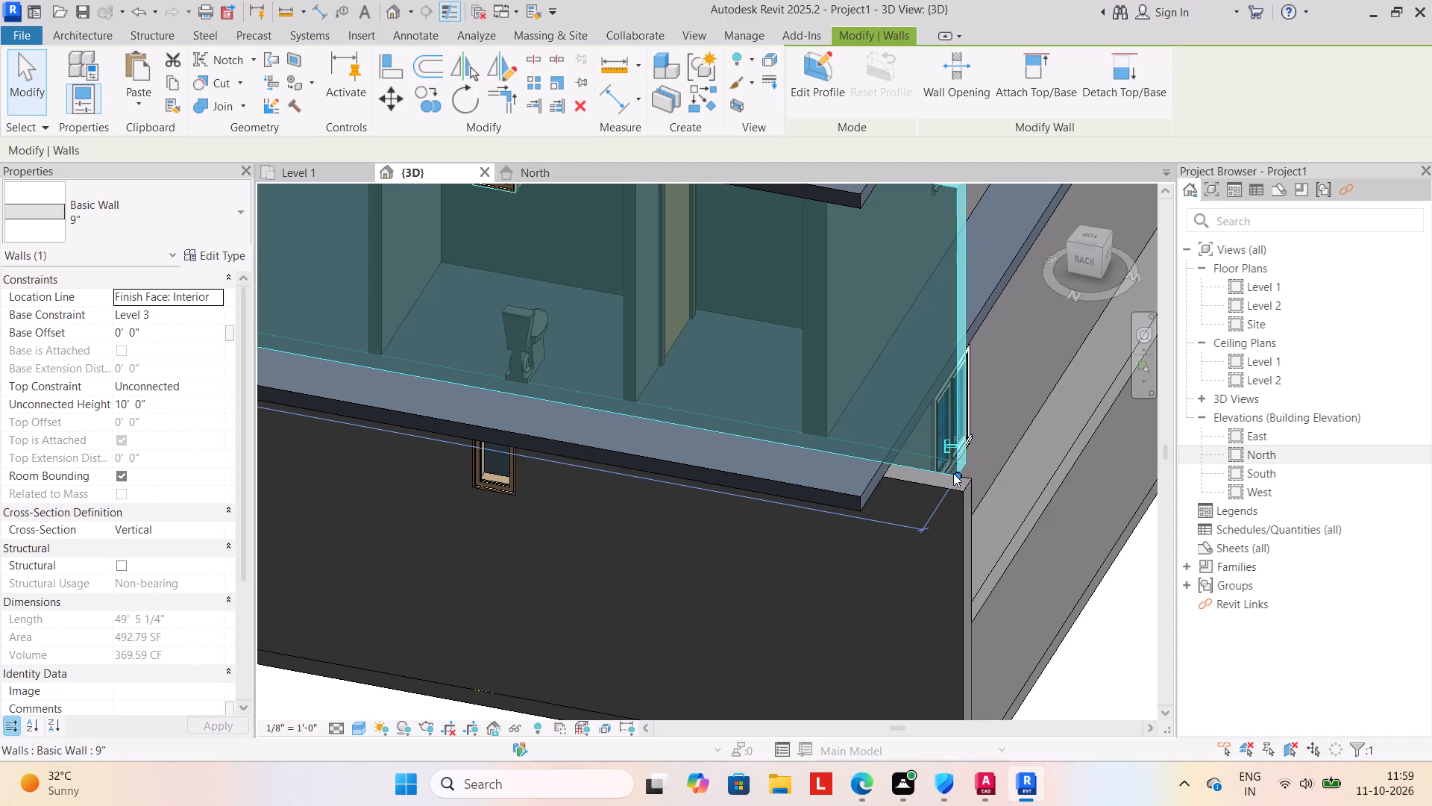
left_click_drag(956, 474, 878, 463)
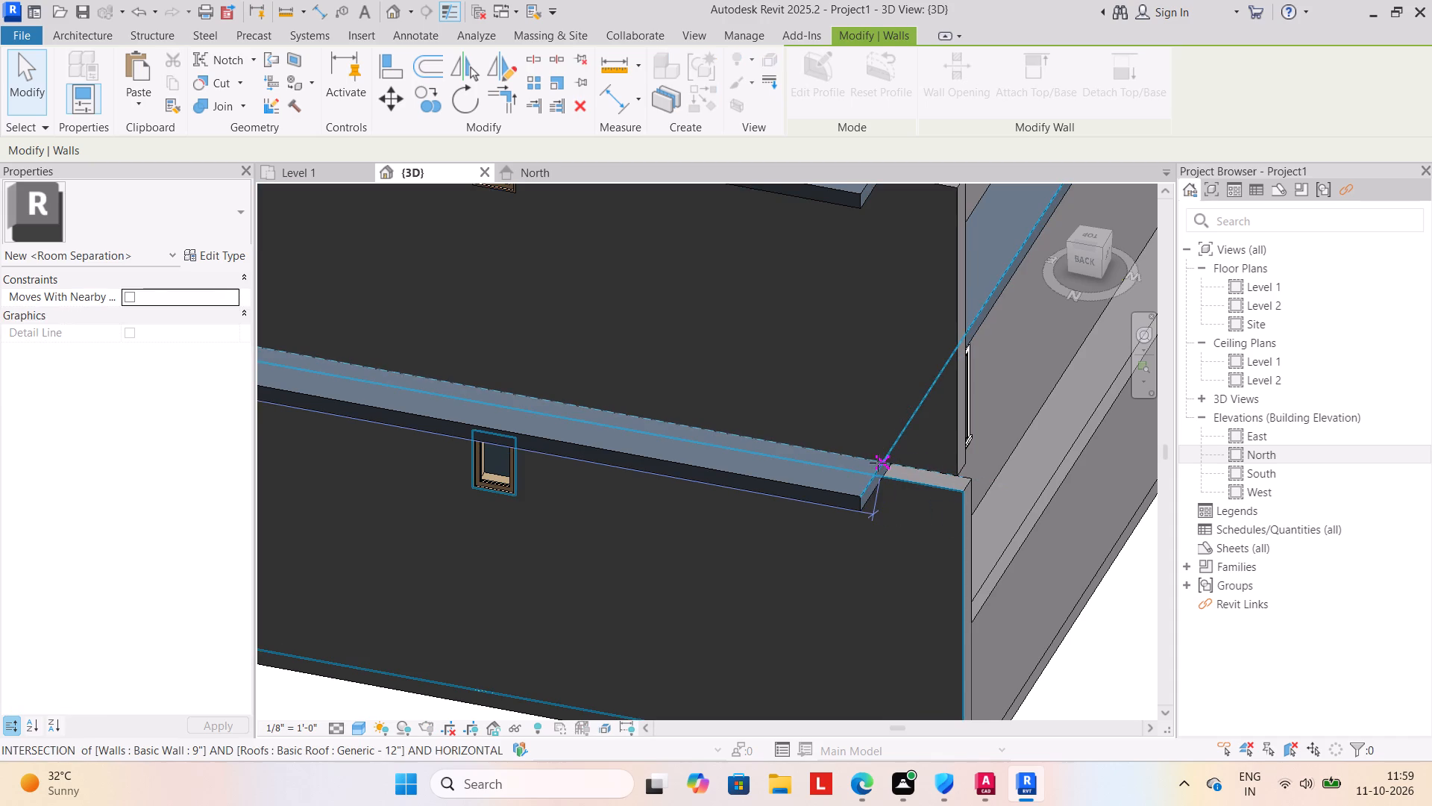
left_click_drag(878, 463, 877, 463)
left_click_drag(882, 459, 861, 454)
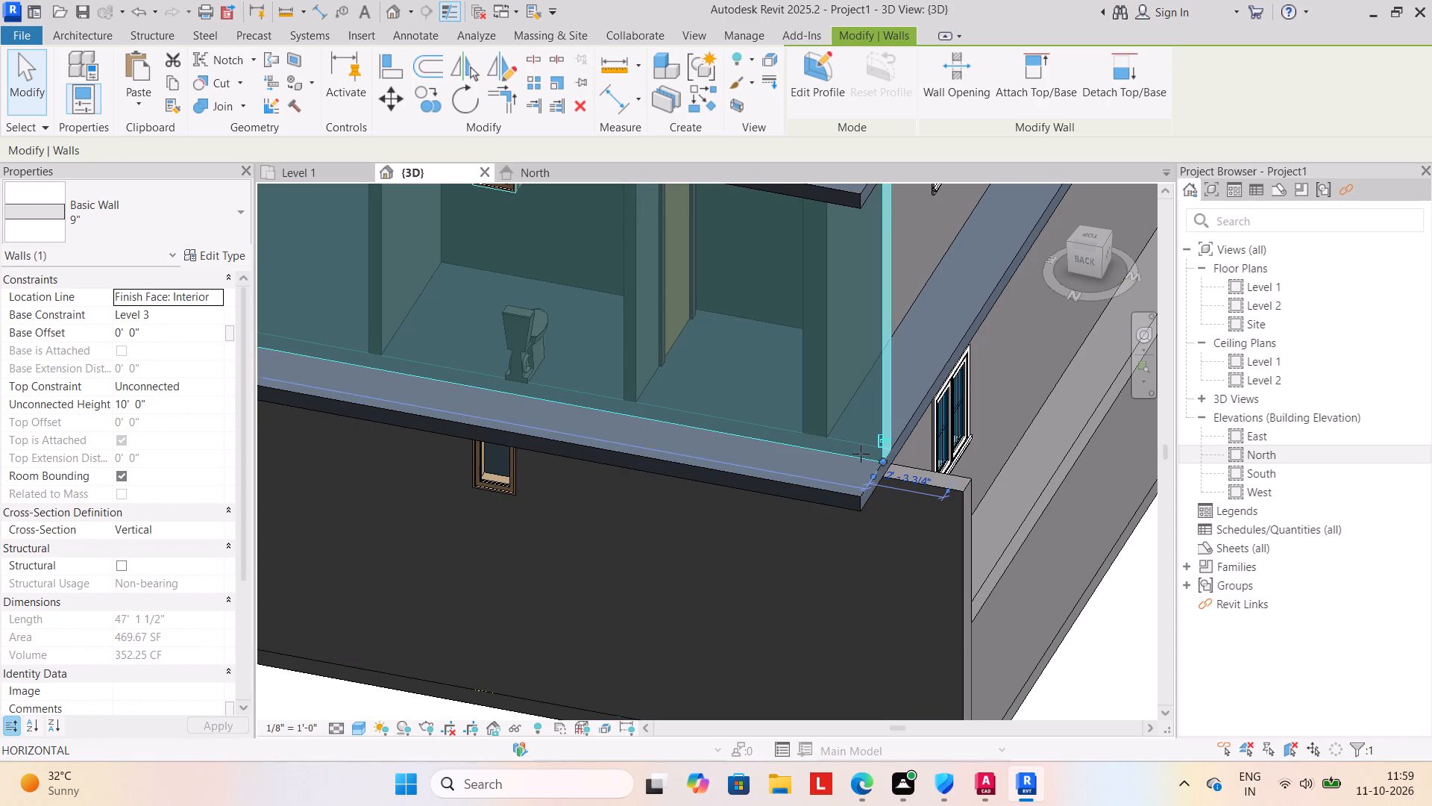
left_click_drag(861, 454, 826, 449)
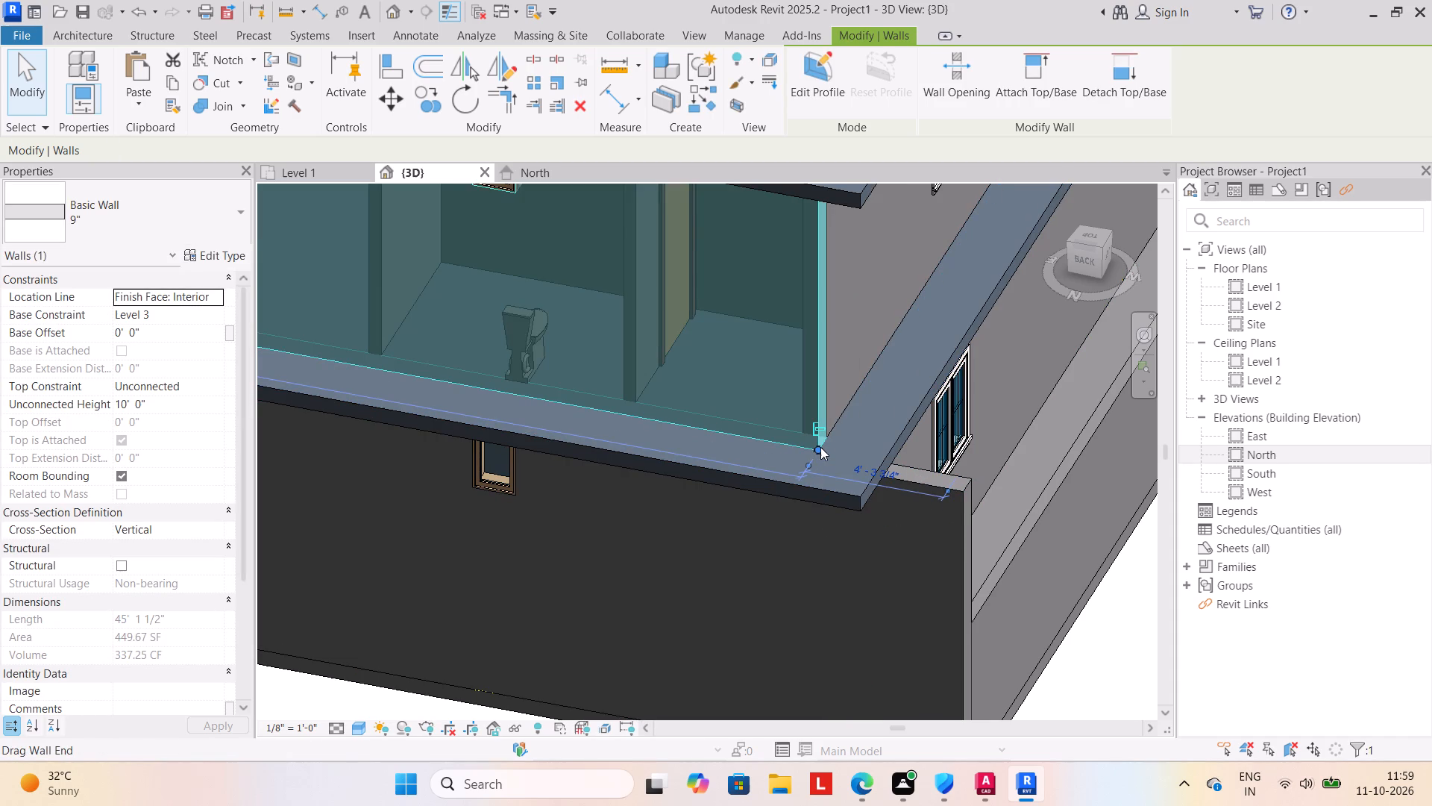
Fine-tune that end of the Level 3 rear wall until it meets the left-side wall cleanly at the corner.
scroll(817, 448, "up", 3)
left_click_drag(819, 450, 815, 448)
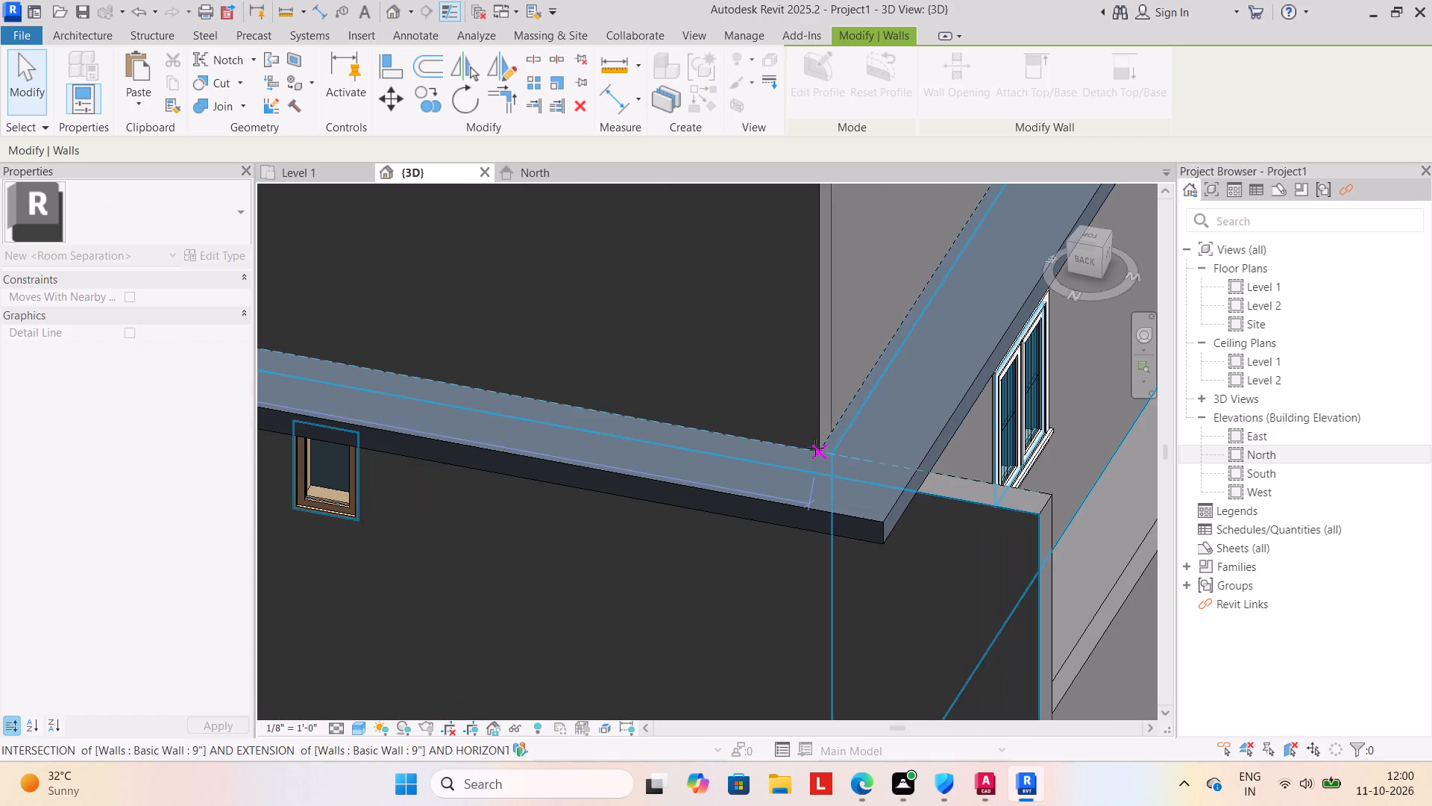
left_click_drag(815, 448, 809, 446)
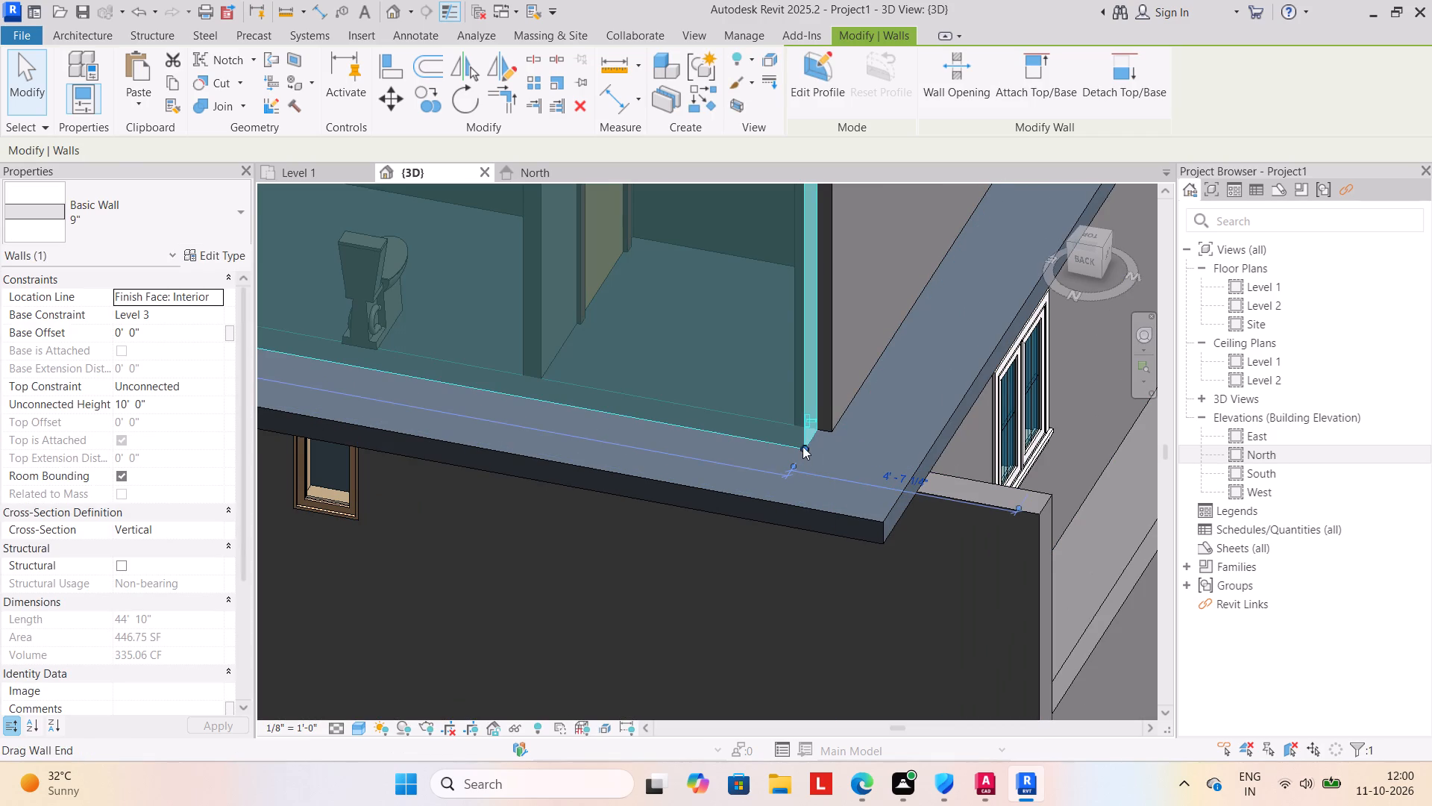
left_click_drag(803, 446, 811, 449)
left_click(824, 470)
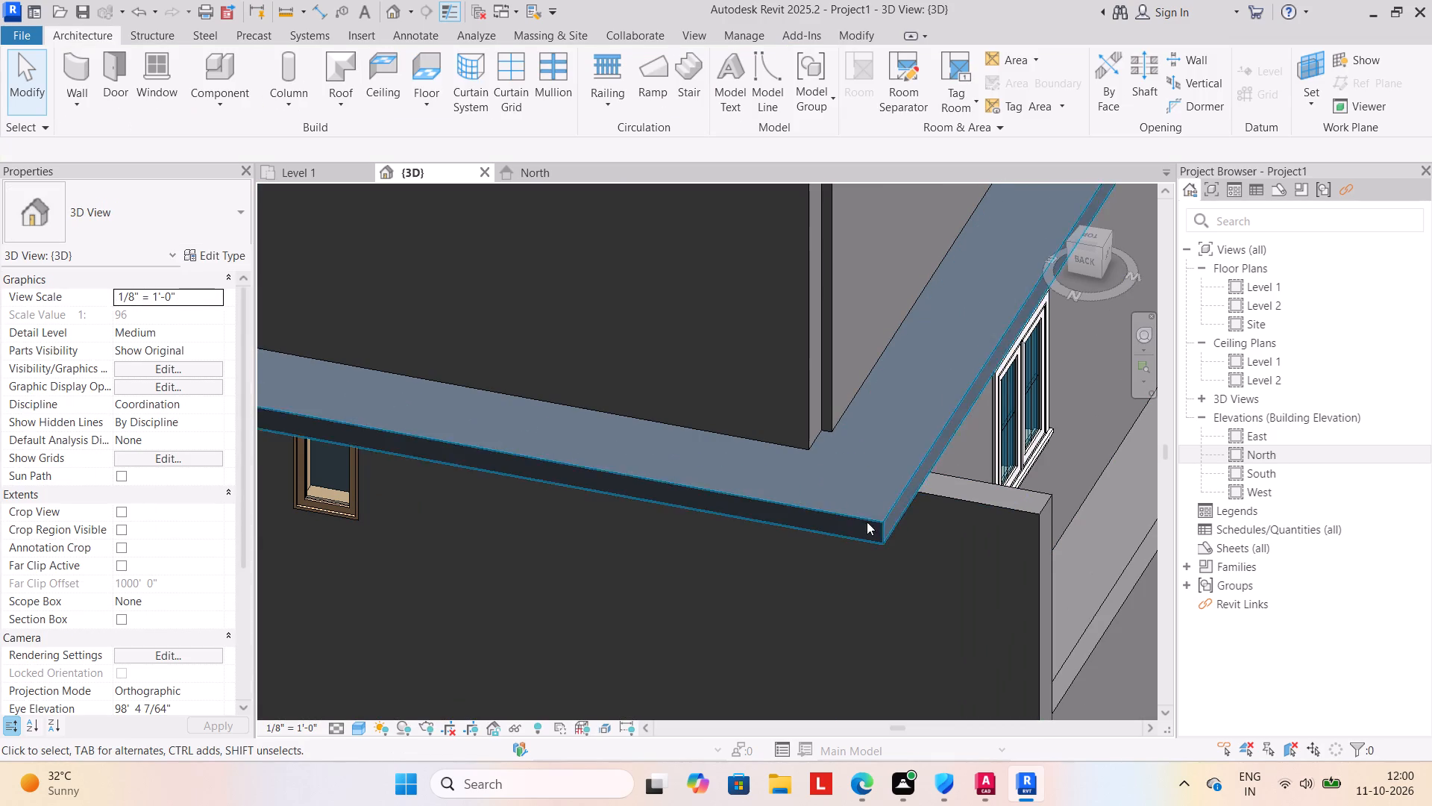
middle_click_drag(873, 575, 766, 580, "shift")
scroll(767, 569, "down", 1, "shift")
middle_click_drag(767, 569, 800, 425)
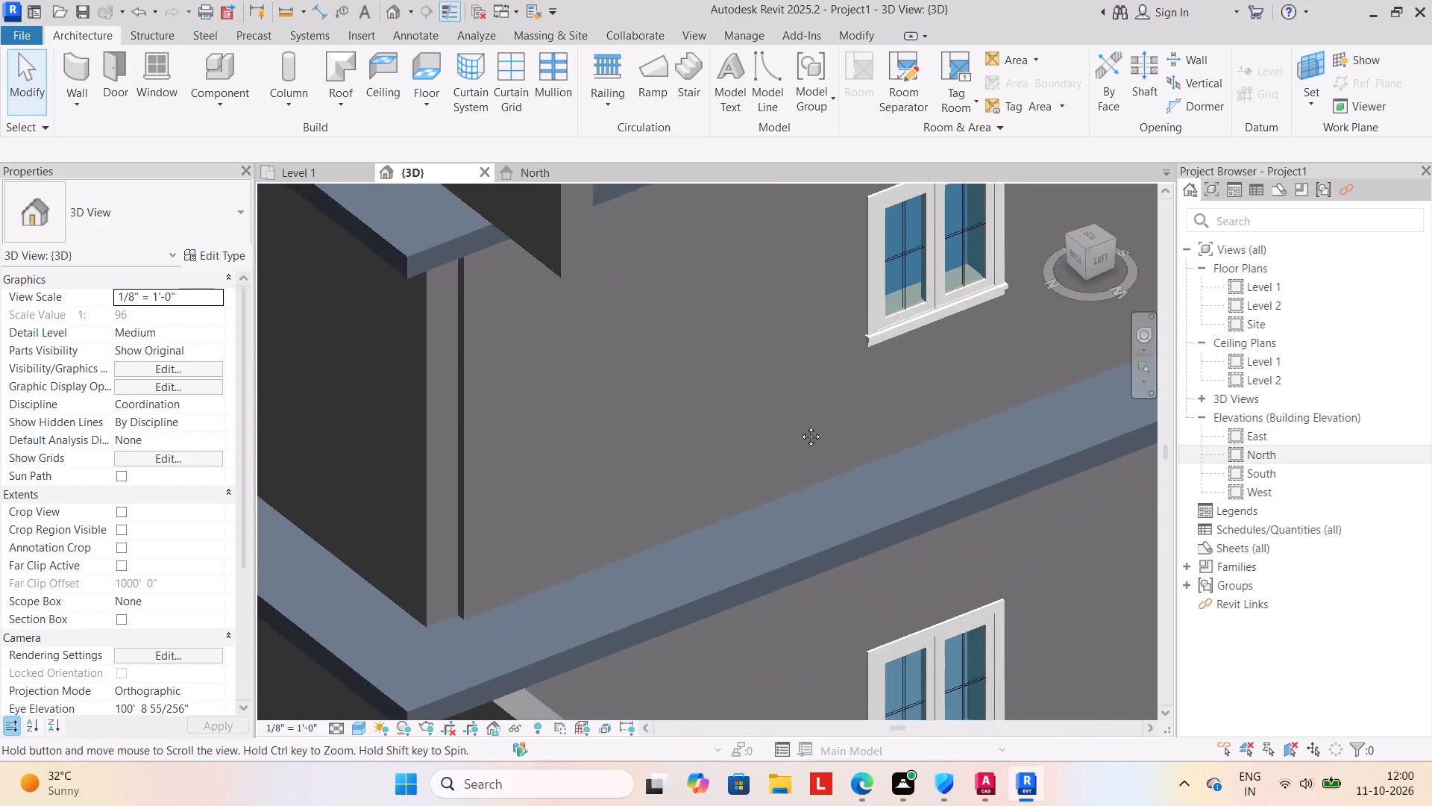
middle_click_drag(800, 425, 814, 399)
middle_click_drag(644, 554, 666, 516, "shift")
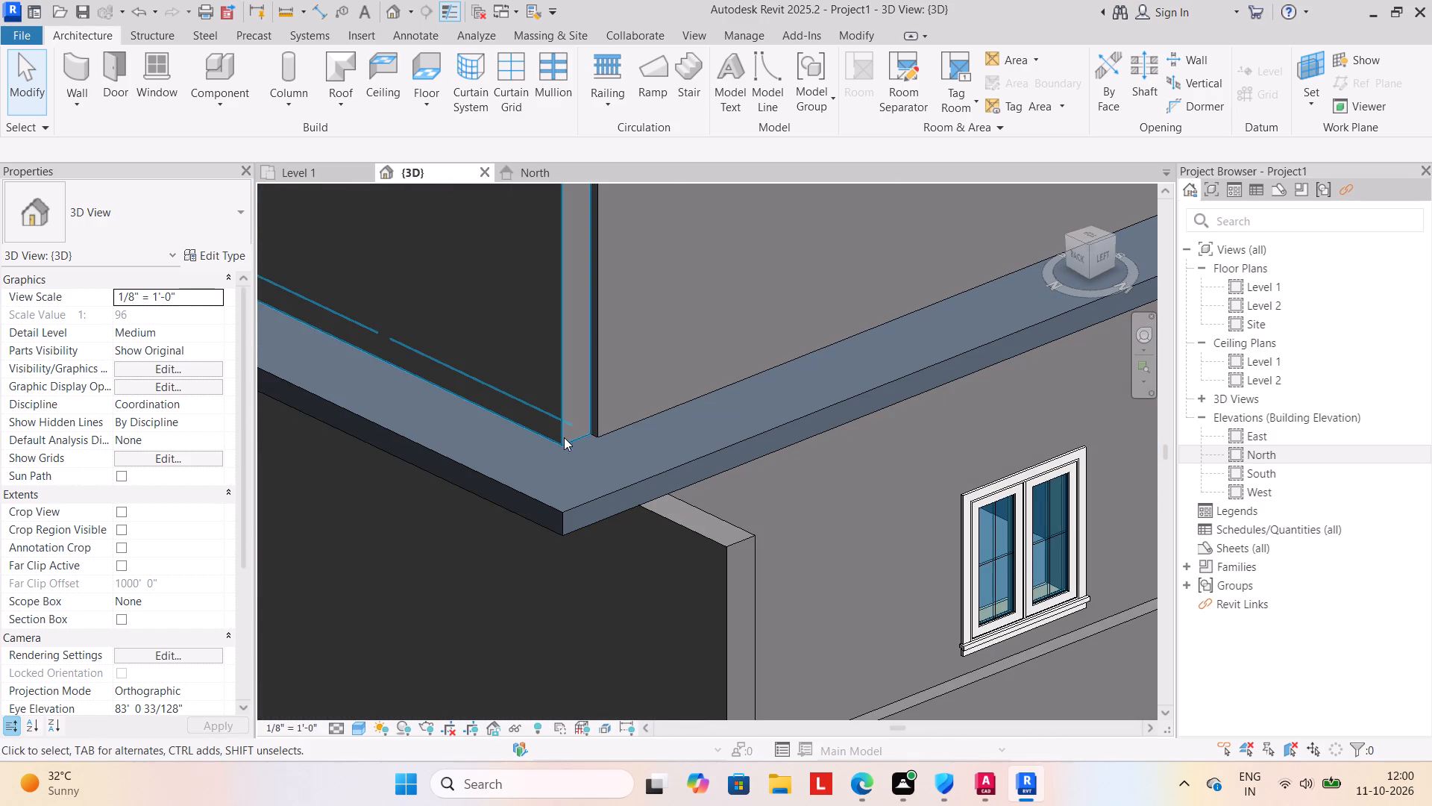
left_click(564, 434)
scroll(559, 444, "up", 4)
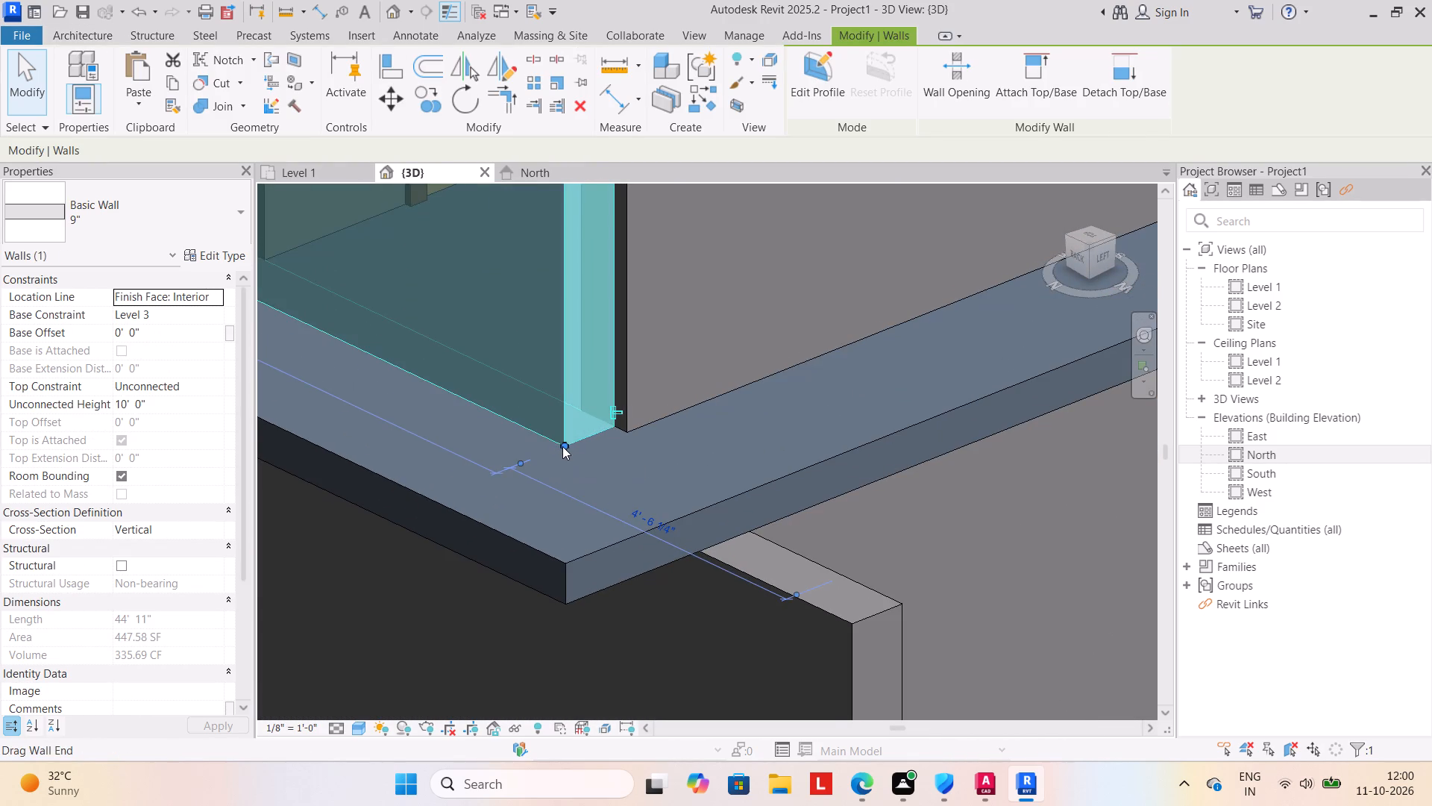
left_click_drag(562, 446, 571, 452)
left_click(623, 459)
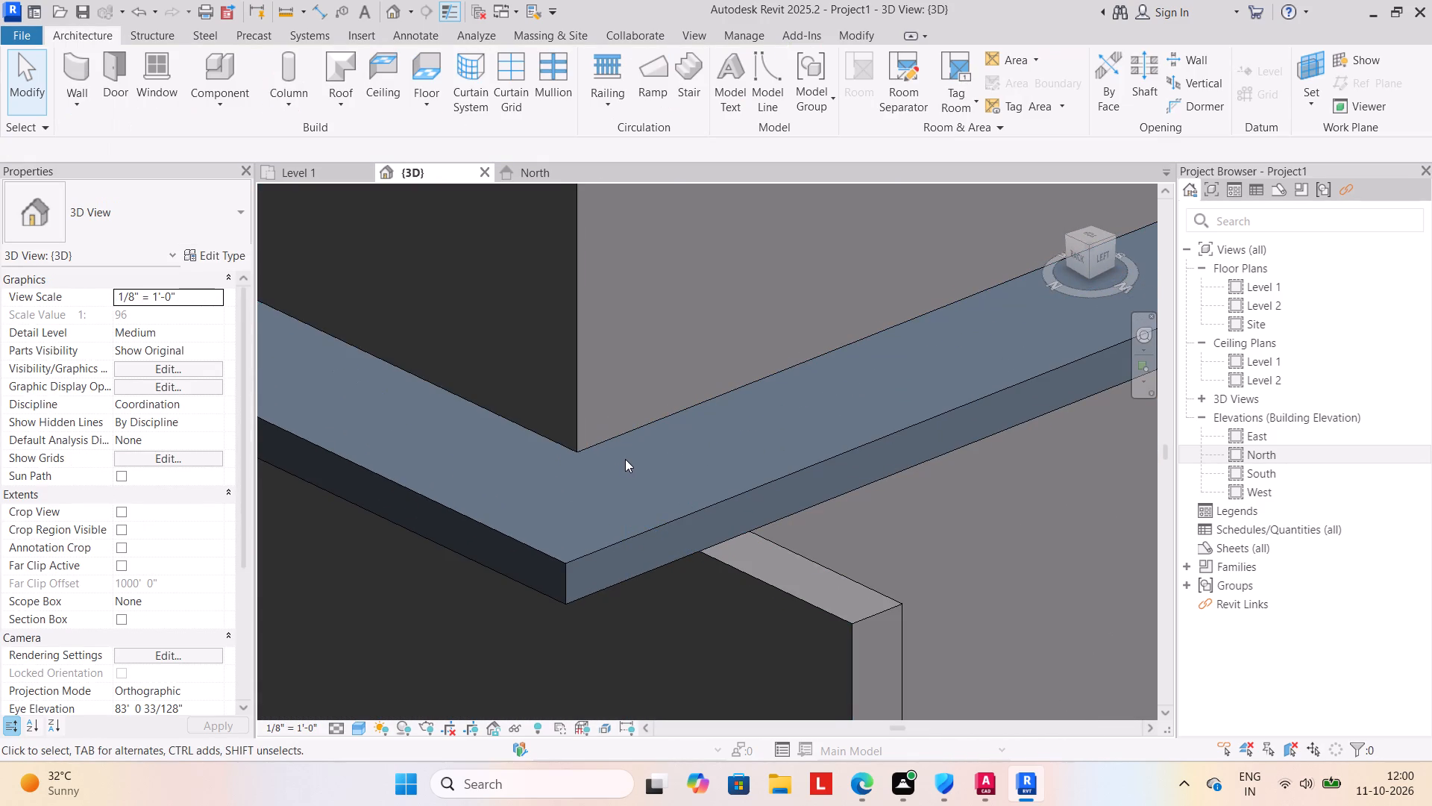
Shorten the Level 4 rear wall to about 44'-9", bringing its overhanging end back to the left-side wall corner.
scroll(626, 460, "down", 14)
middle_click_drag(626, 419, 647, 580)
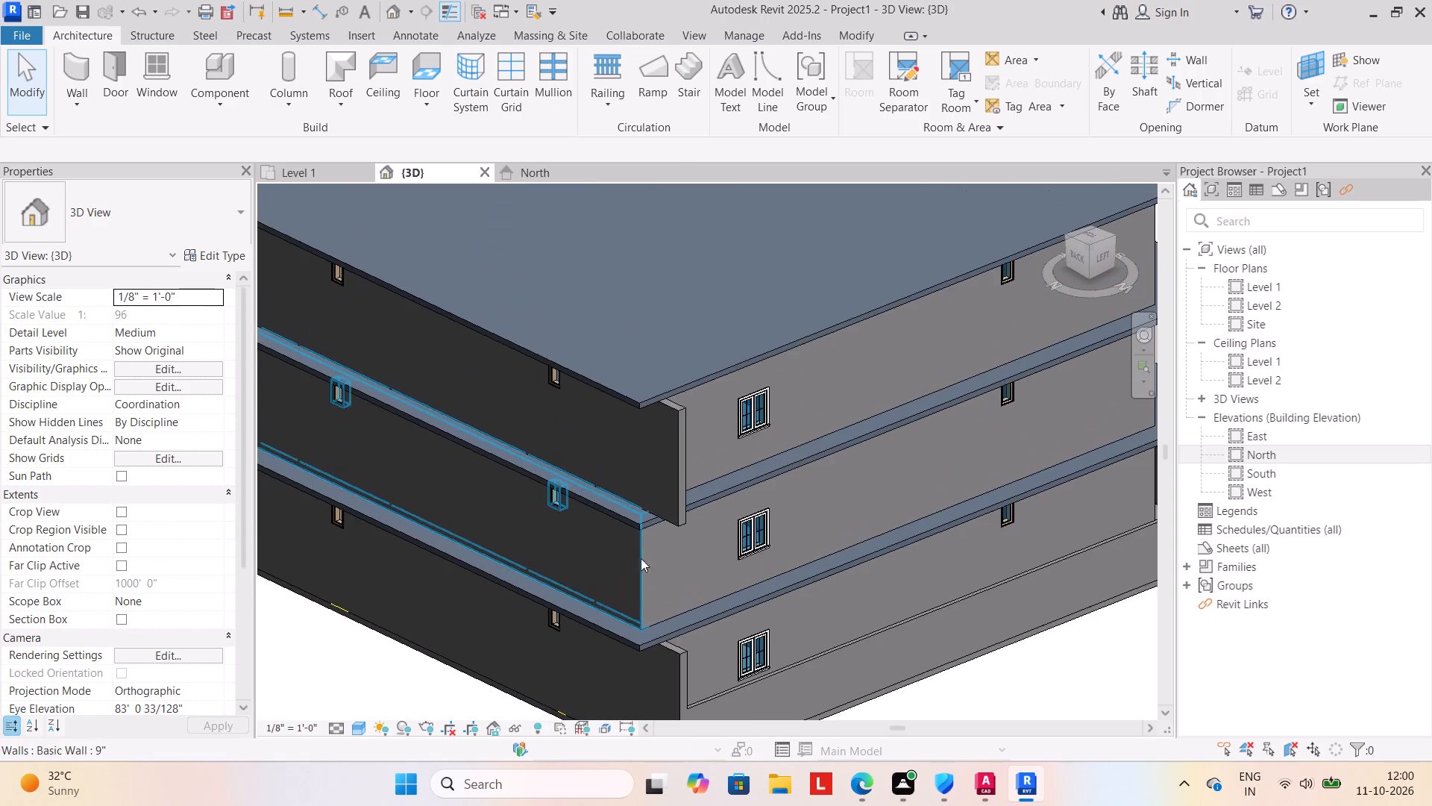
scroll(637, 486, "up", 6)
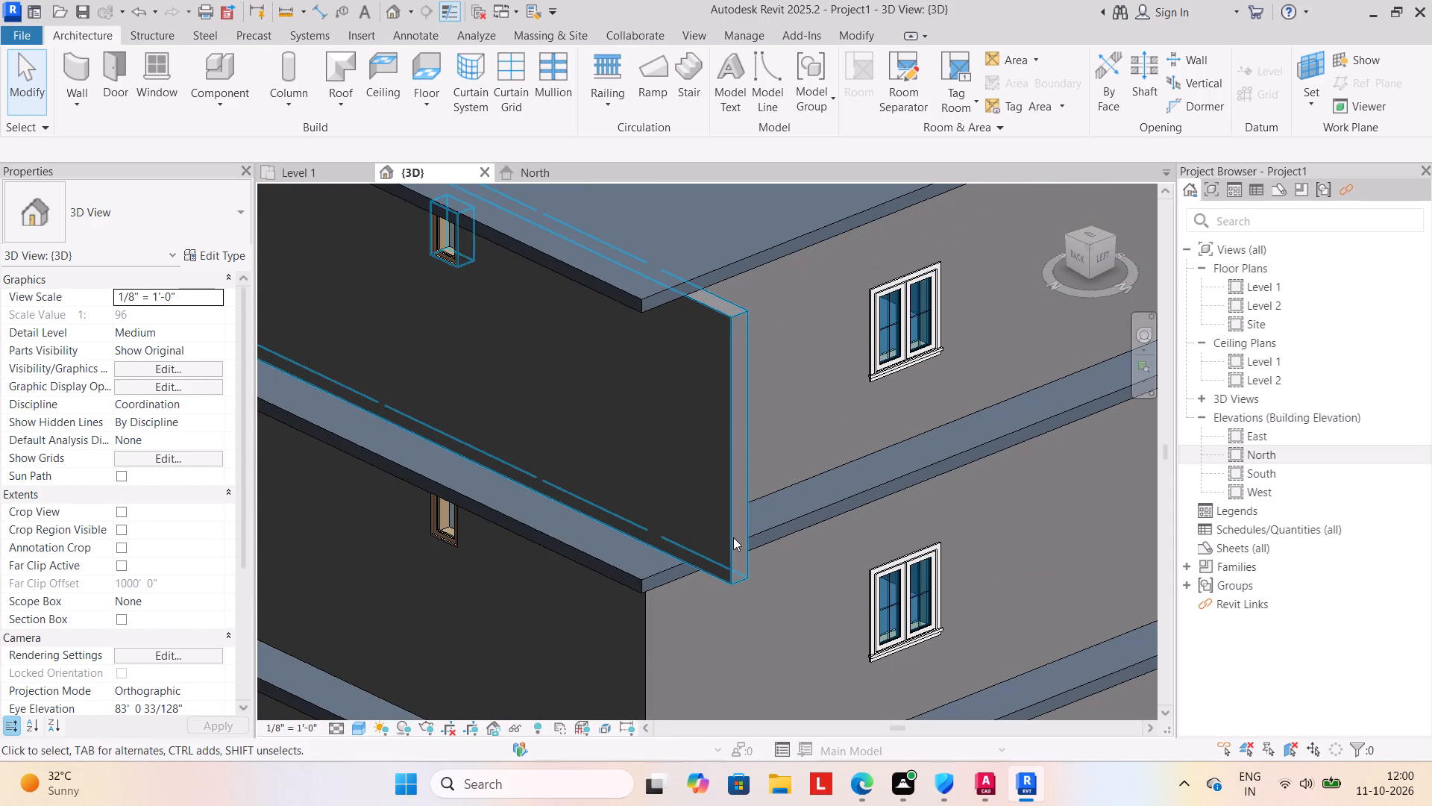
left_click(733, 537)
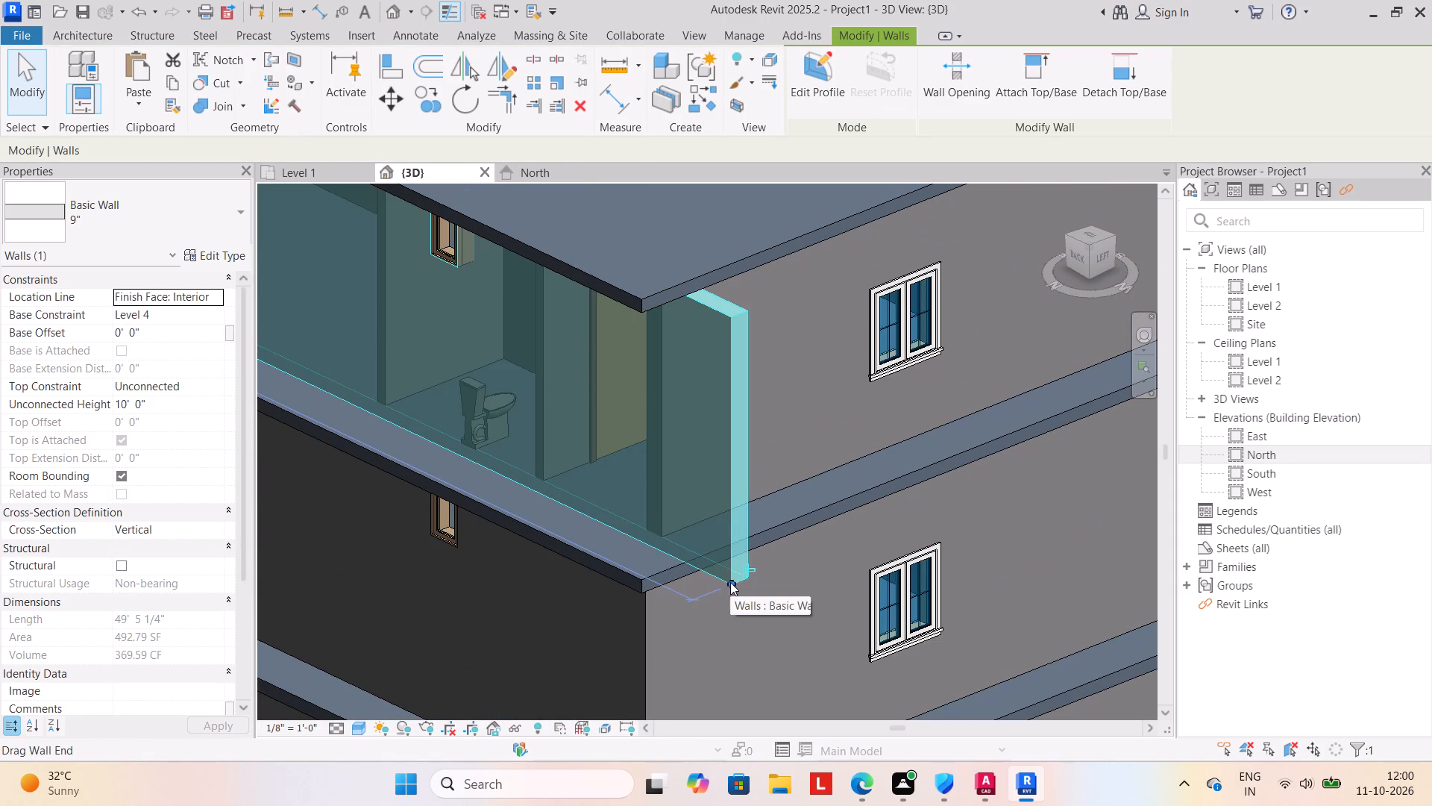
left_click_drag(730, 581, 656, 546)
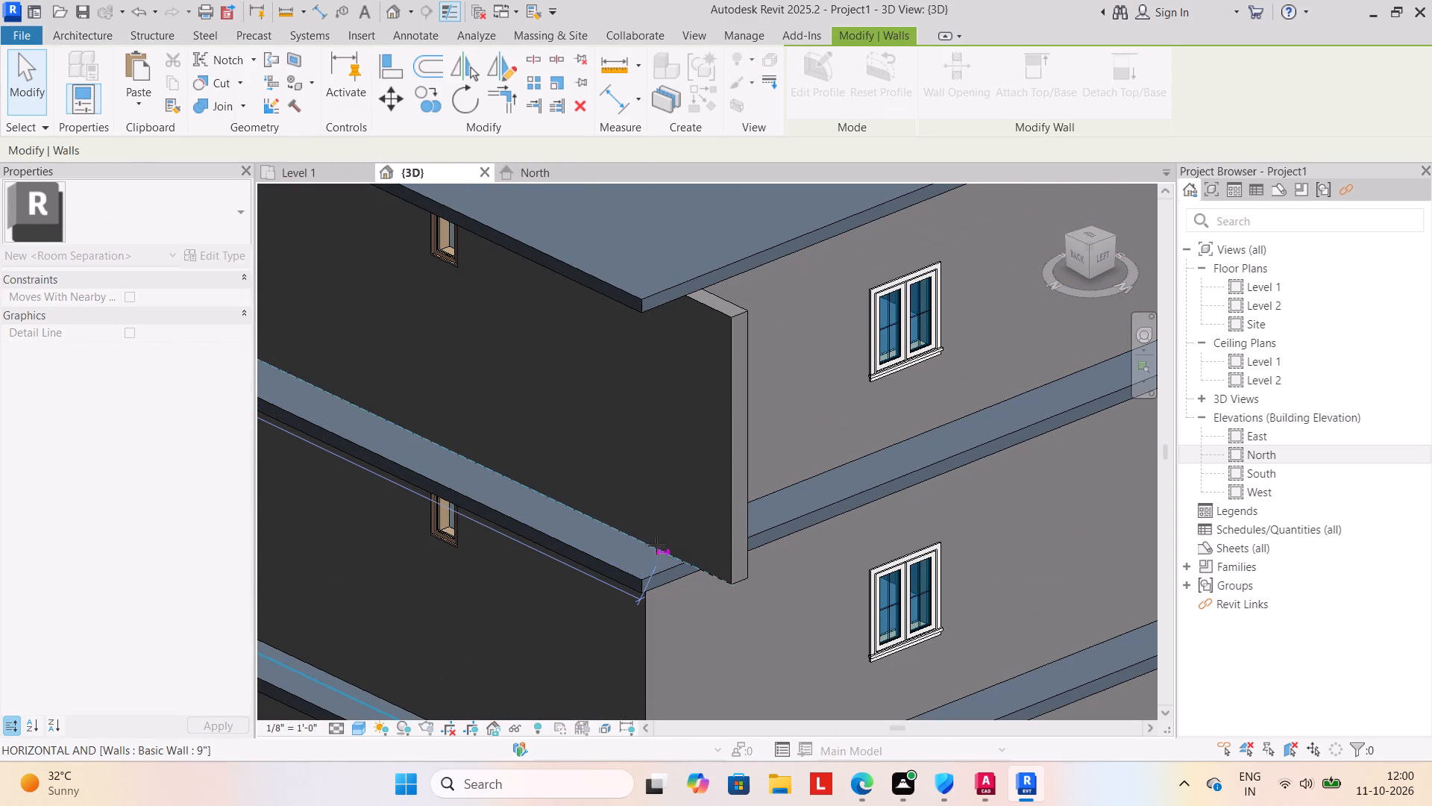
left_click_drag(656, 546, 637, 533)
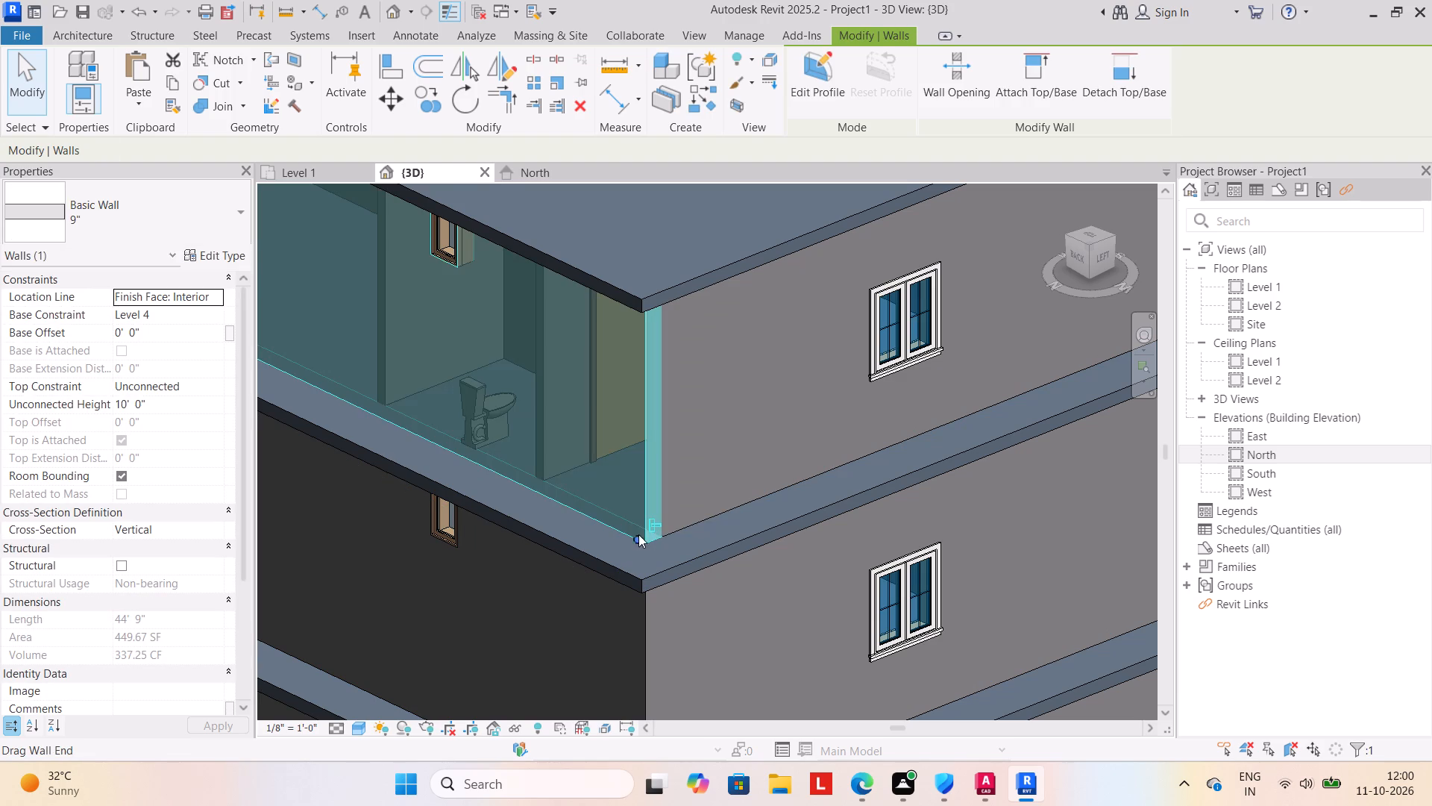
scroll(612, 532, "up", 2)
middle_click_drag(622, 540, 702, 540)
scroll(685, 543, "up", 3)
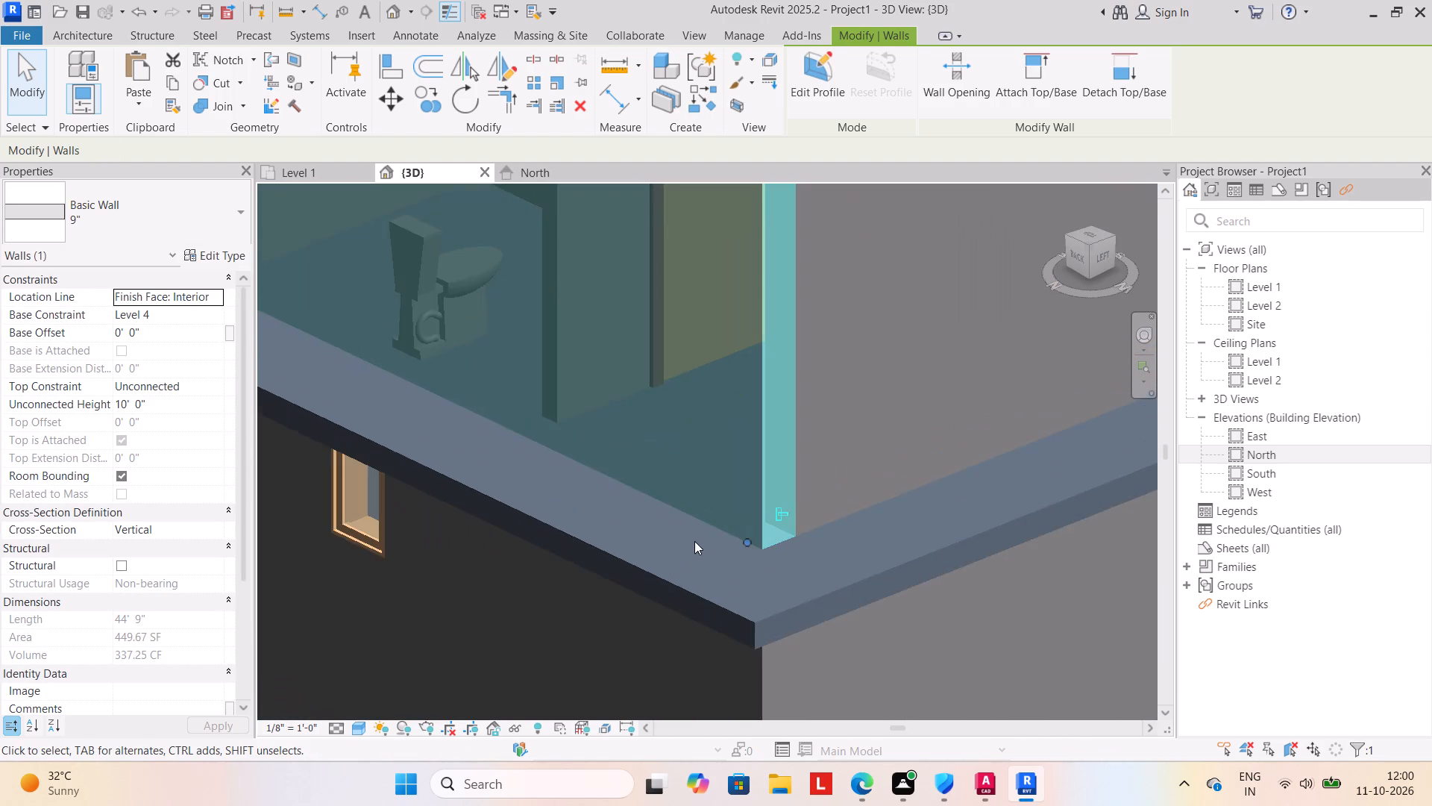
left_click_drag(747, 540, 740, 535)
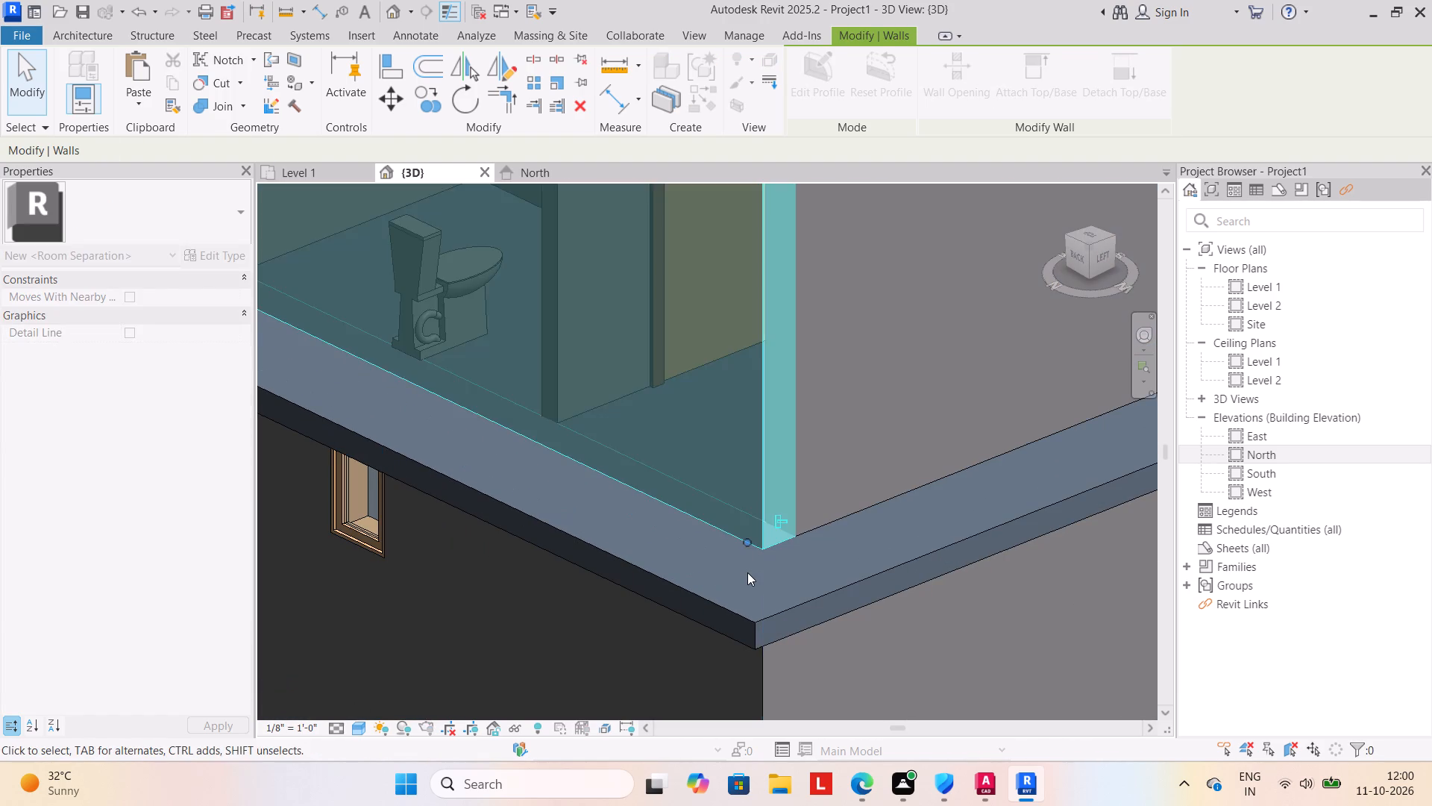
left_click(747, 575)
Examine the three storeys from the rear-left corner, the left side and the front.
scroll(739, 554, "down", 11)
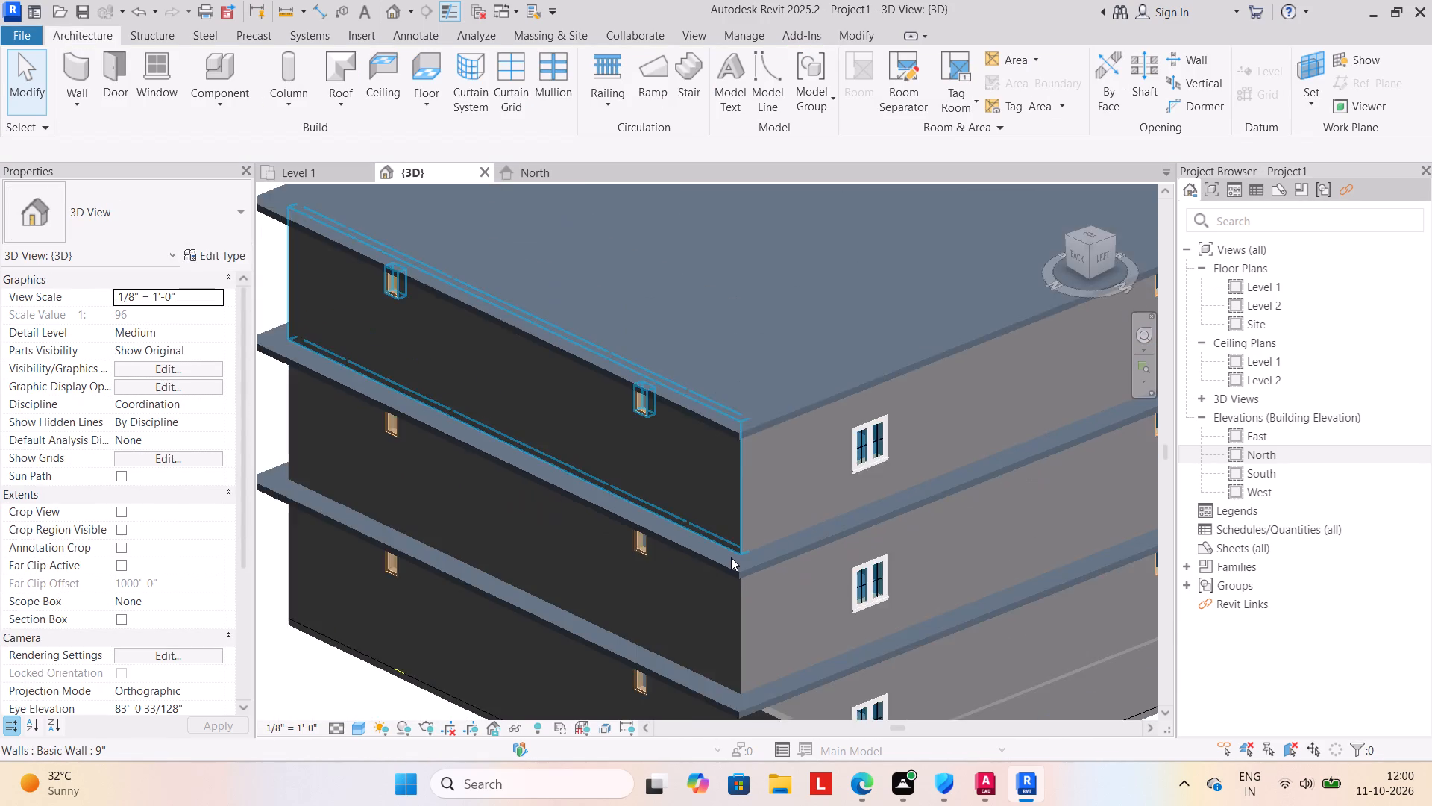
scroll(731, 557, "down", 3)
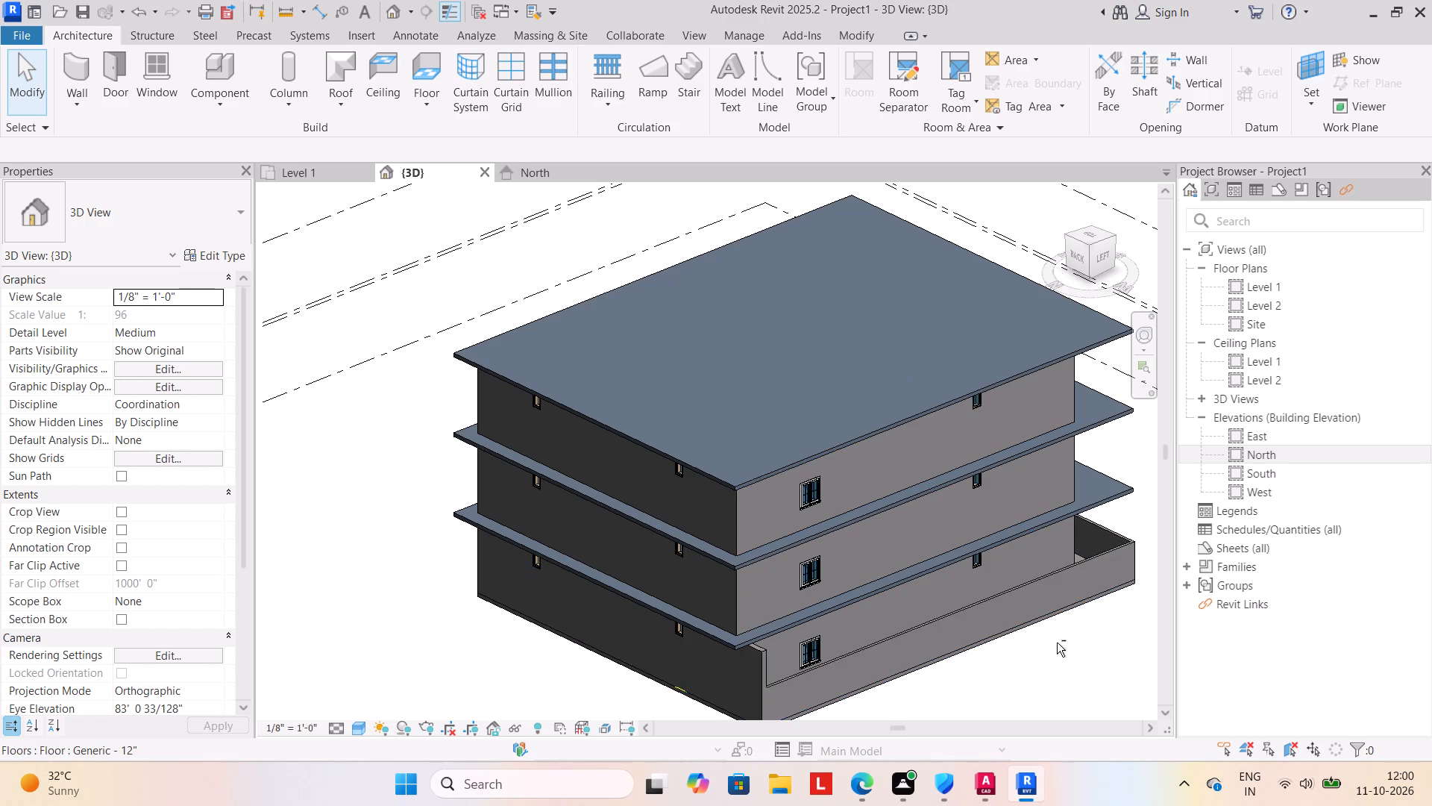
middle_click_drag(1057, 643, 913, 648, "shift")
scroll(896, 640, "down", 1)
middle_click_drag(893, 638, 803, 461)
middle_click_drag(955, 585, 955, 586, "shift")
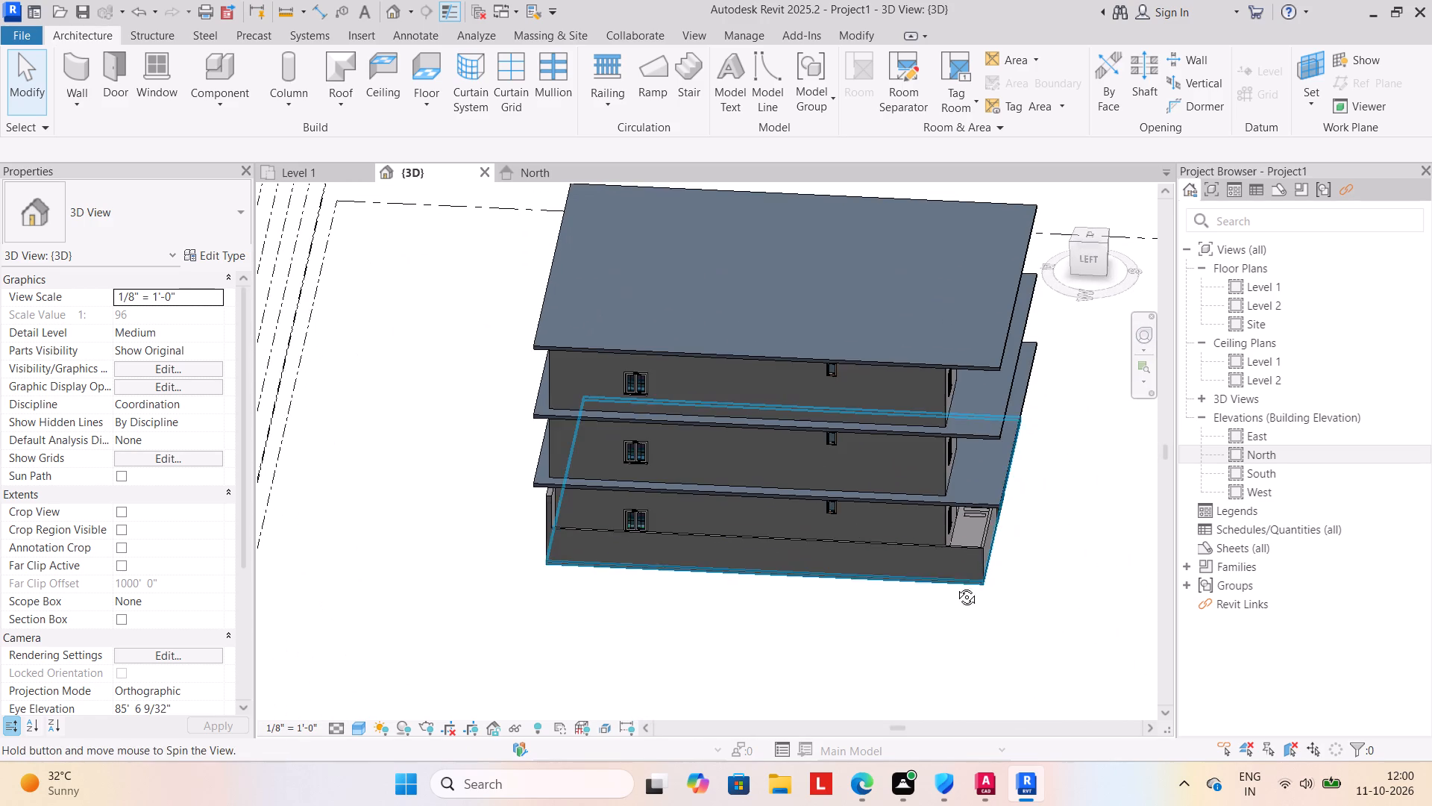
middle_click_drag(955, 586, 784, 590, "shift")
middle_click_drag(767, 577, 785, 494)
middle_click_drag(919, 567, 882, 585, "shift")
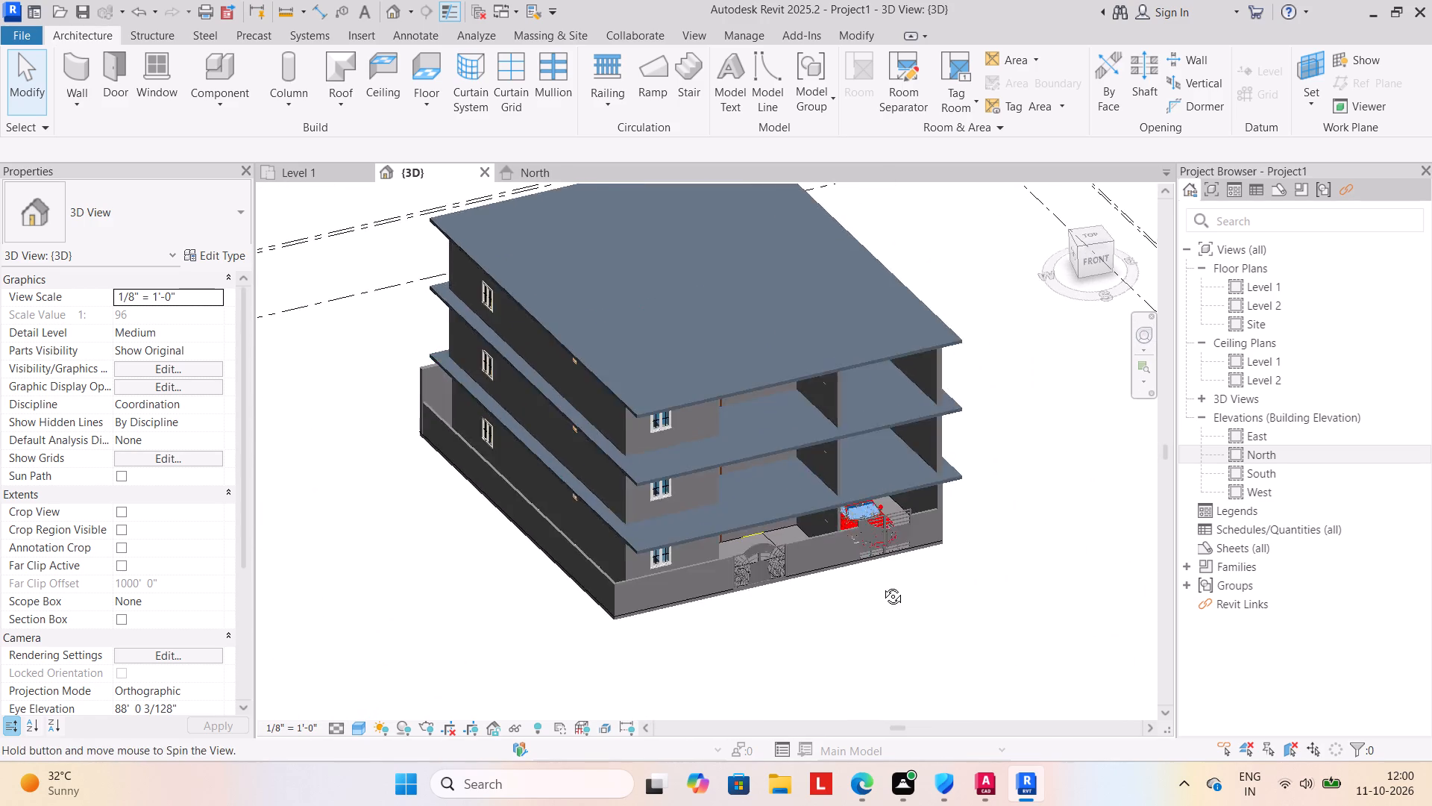
middle_click_drag(882, 585, 858, 593, "shift")
middle_click_drag(794, 586, 825, 524)
middle_click_drag(910, 635, 870, 516, "shift")
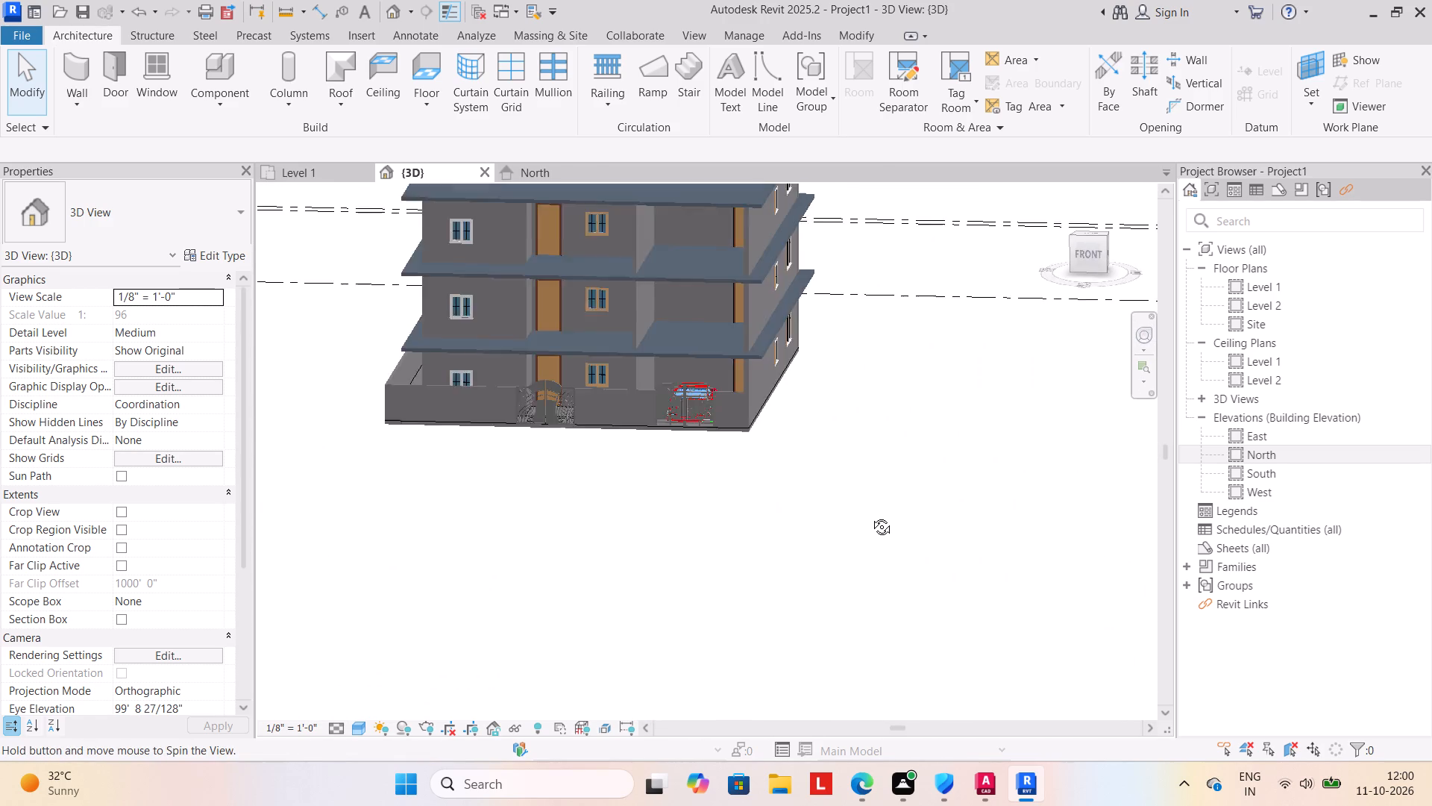
middle_click_drag(870, 516, 880, 514, "shift")
scroll(773, 510, "down", 3)
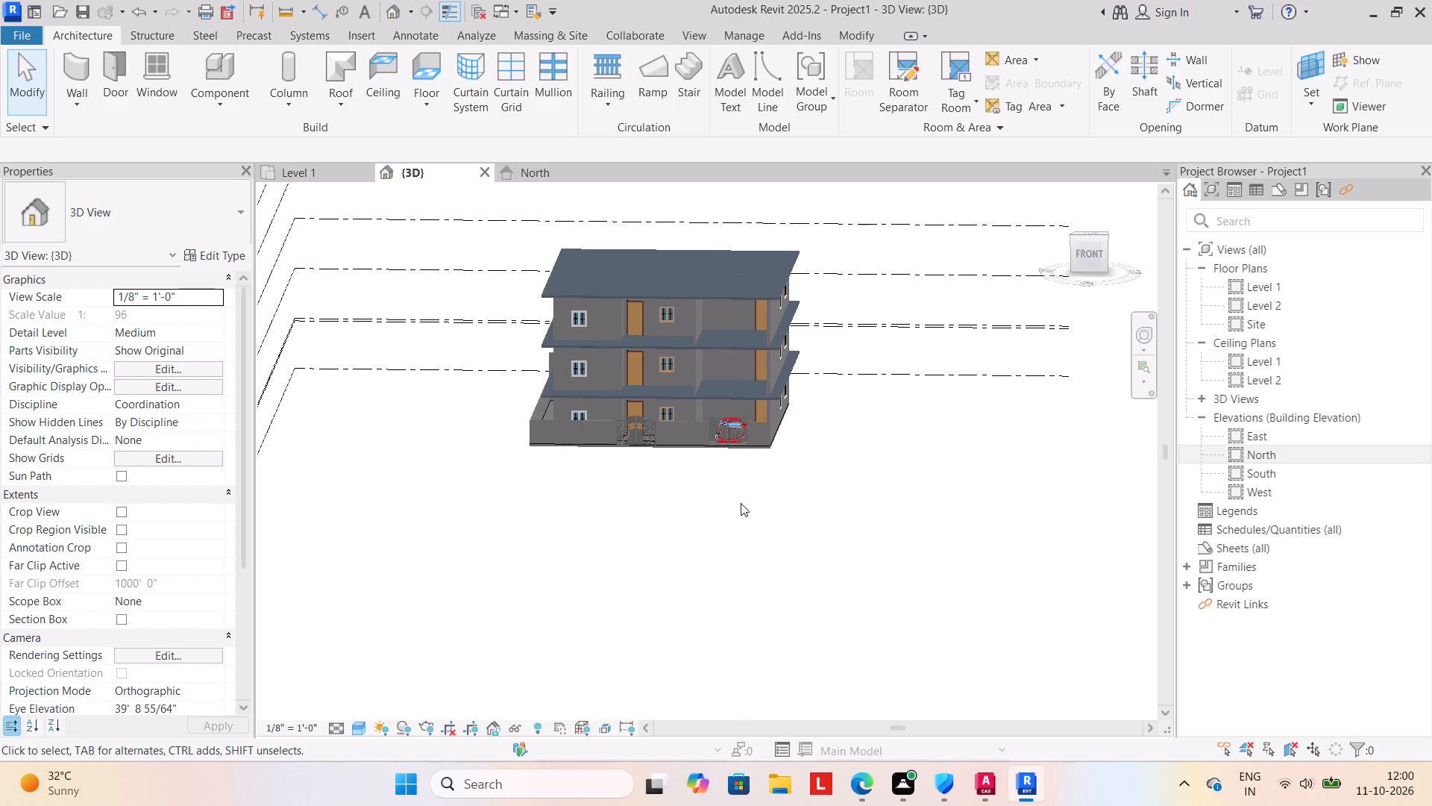
middle_click_drag(741, 503, 818, 594)
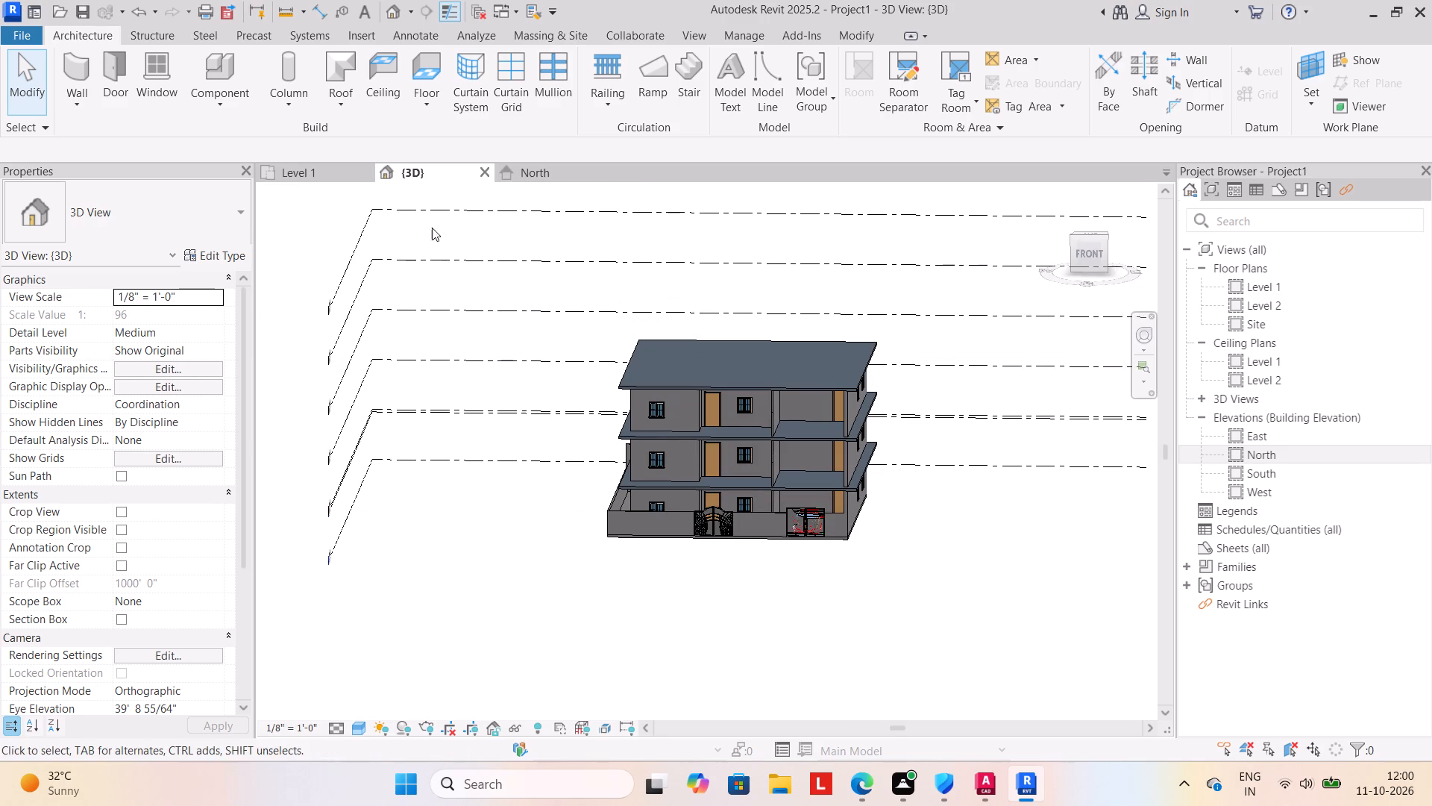
Place an L-shape winder stair run on Level 1 near the CAD stair, descending beside the drawing/office wall and turning toward the kitchen side.
left_click(314, 178)
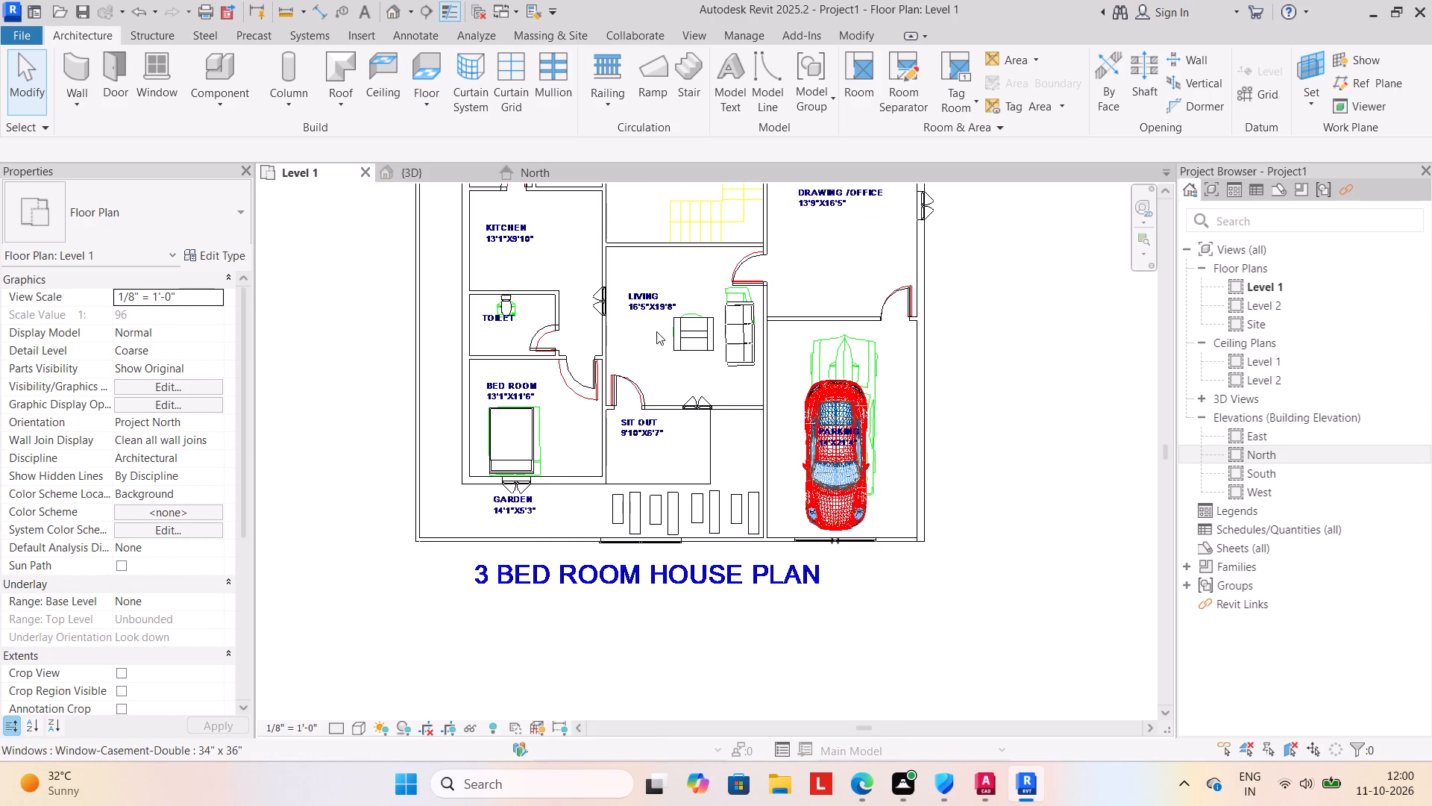
scroll(664, 342, "down", 2)
middle_click_drag(666, 341, 734, 454)
scroll(778, 305, "up", 2)
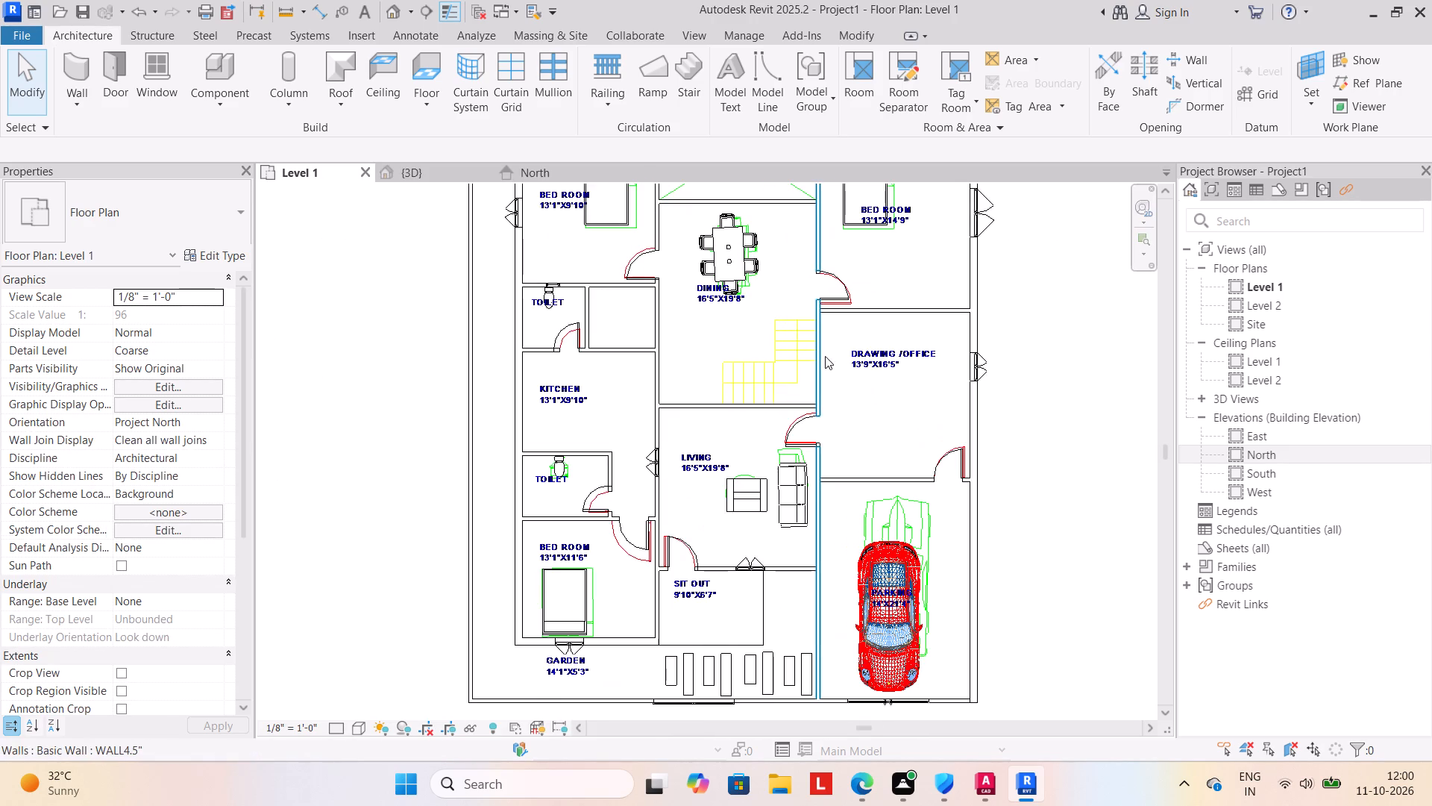
scroll(697, 381, "up", 1)
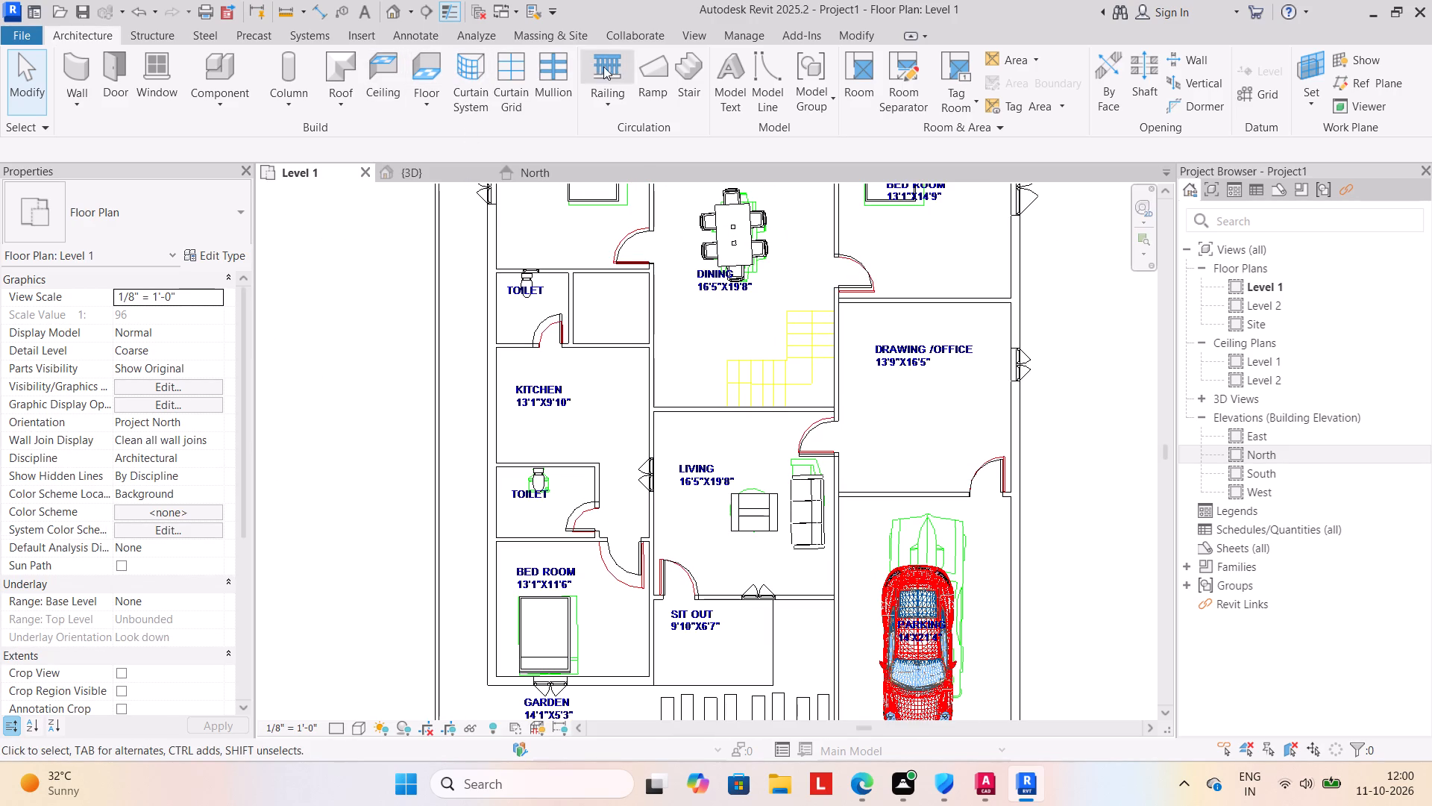
left_click(679, 64)
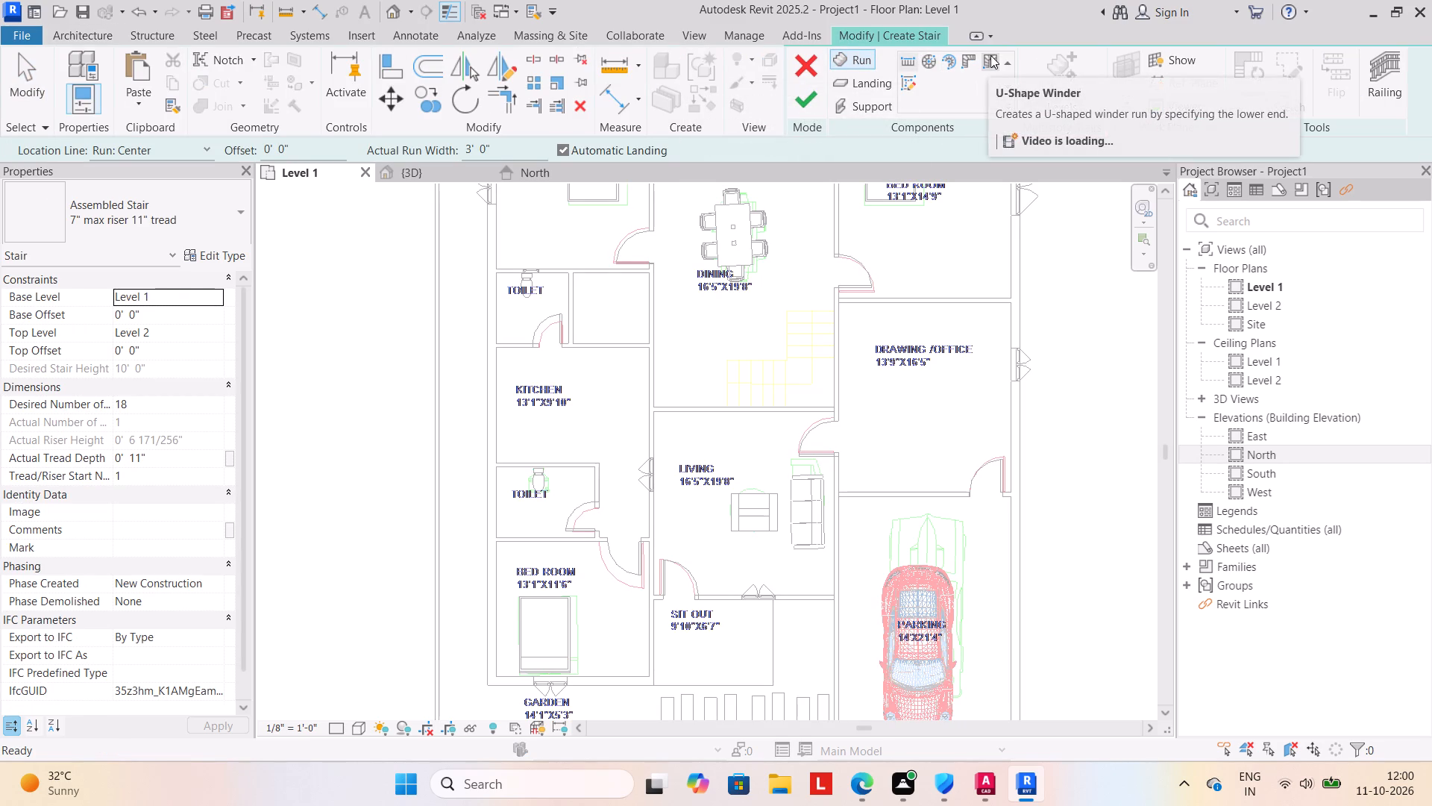
left_click(970, 57)
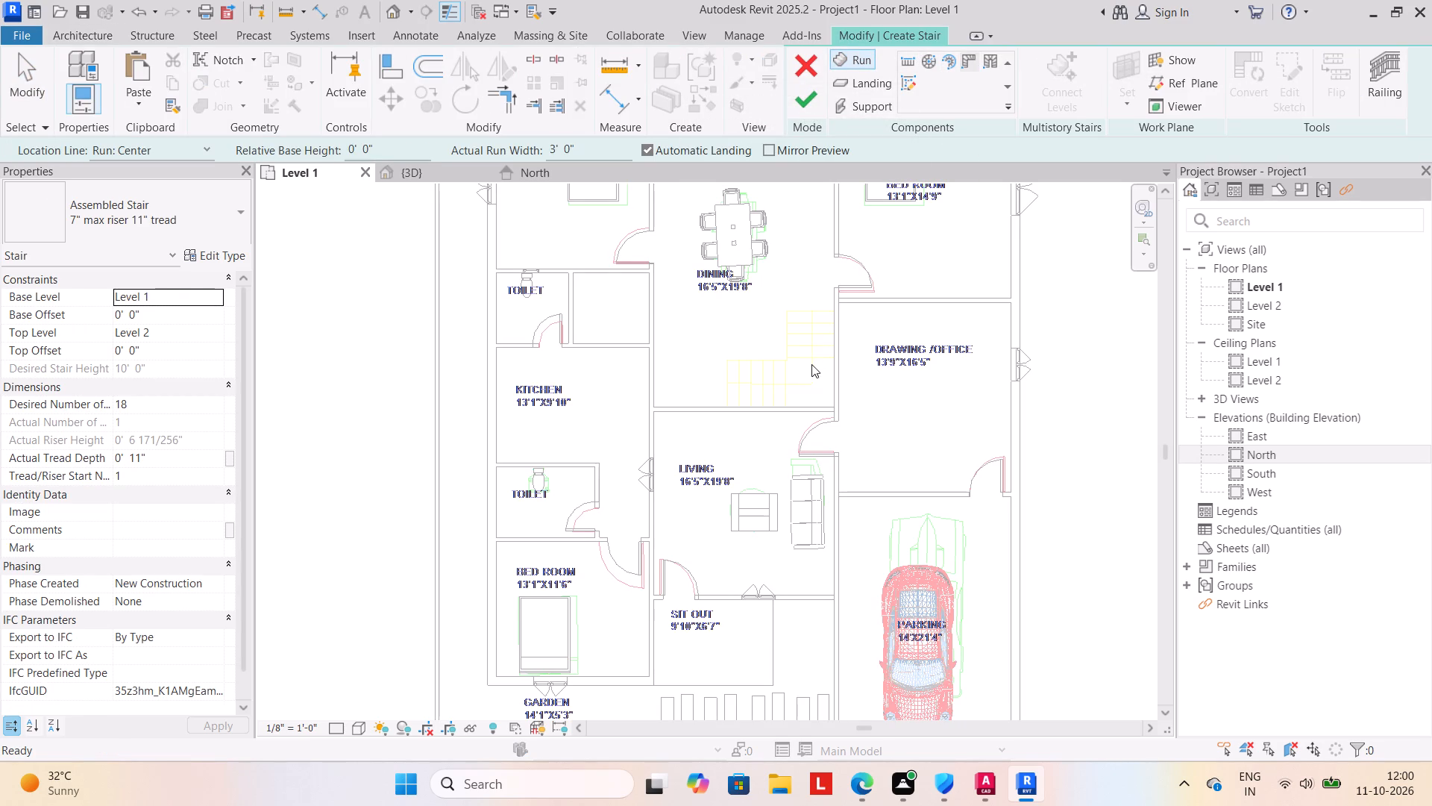
scroll(772, 360, "up", 3)
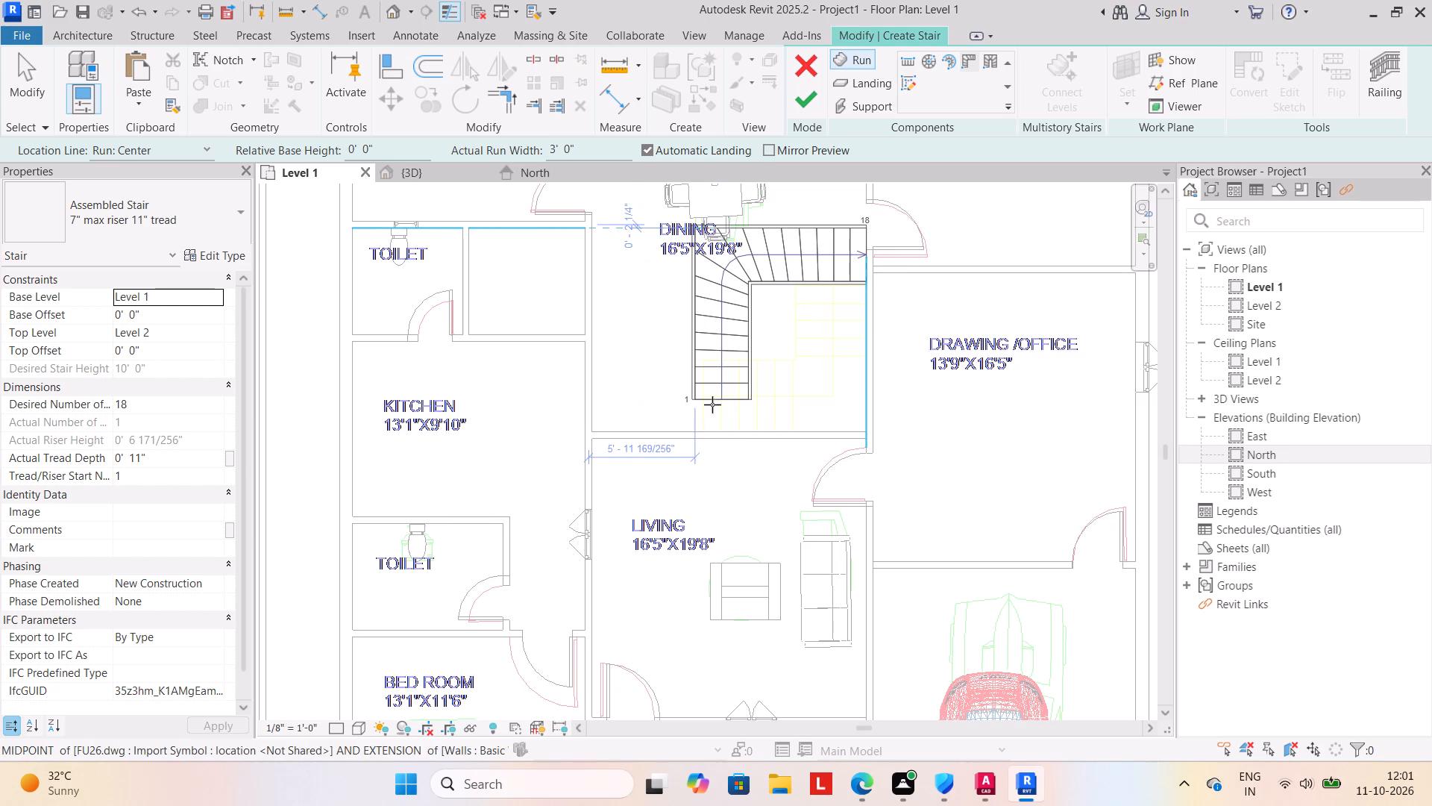
key("space")
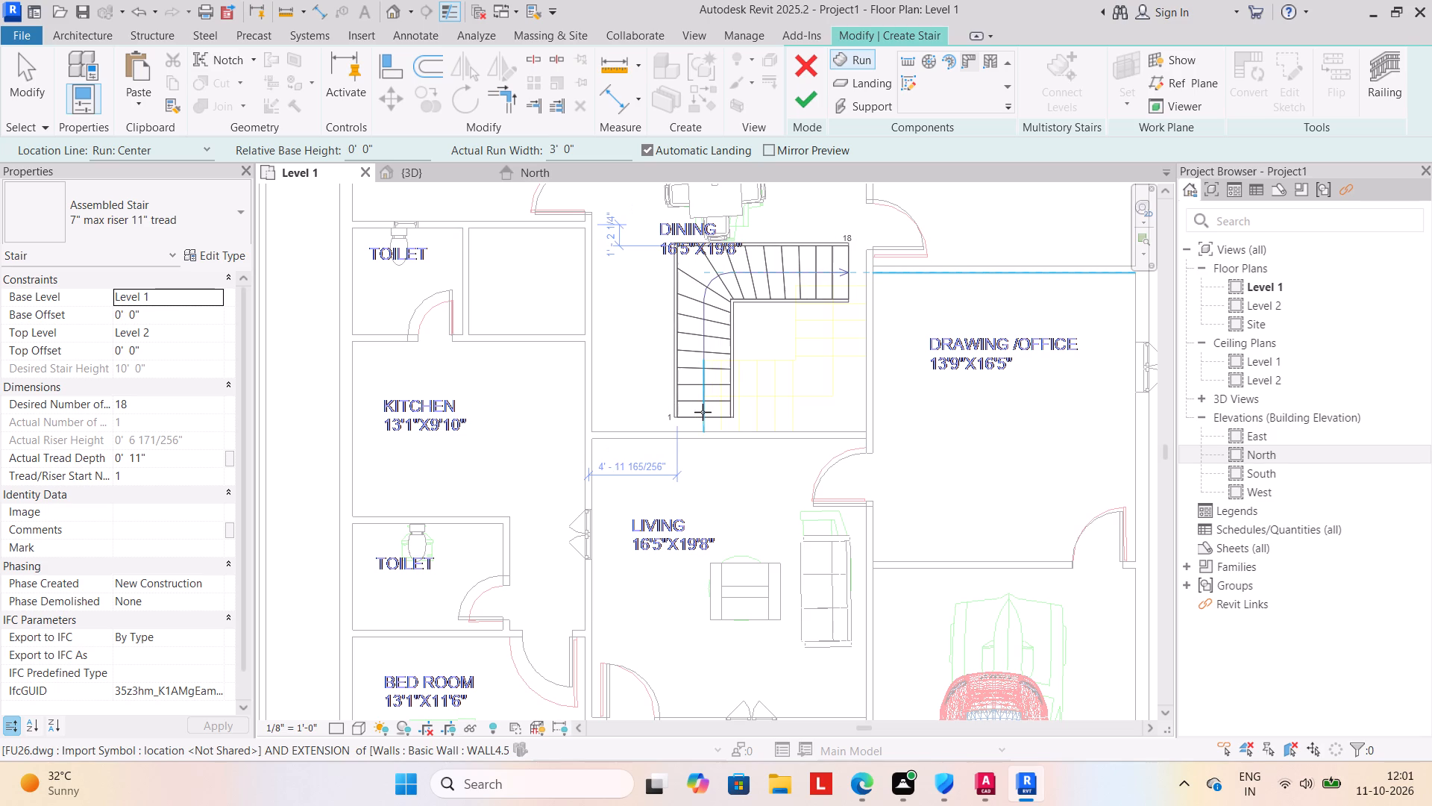
key("space")
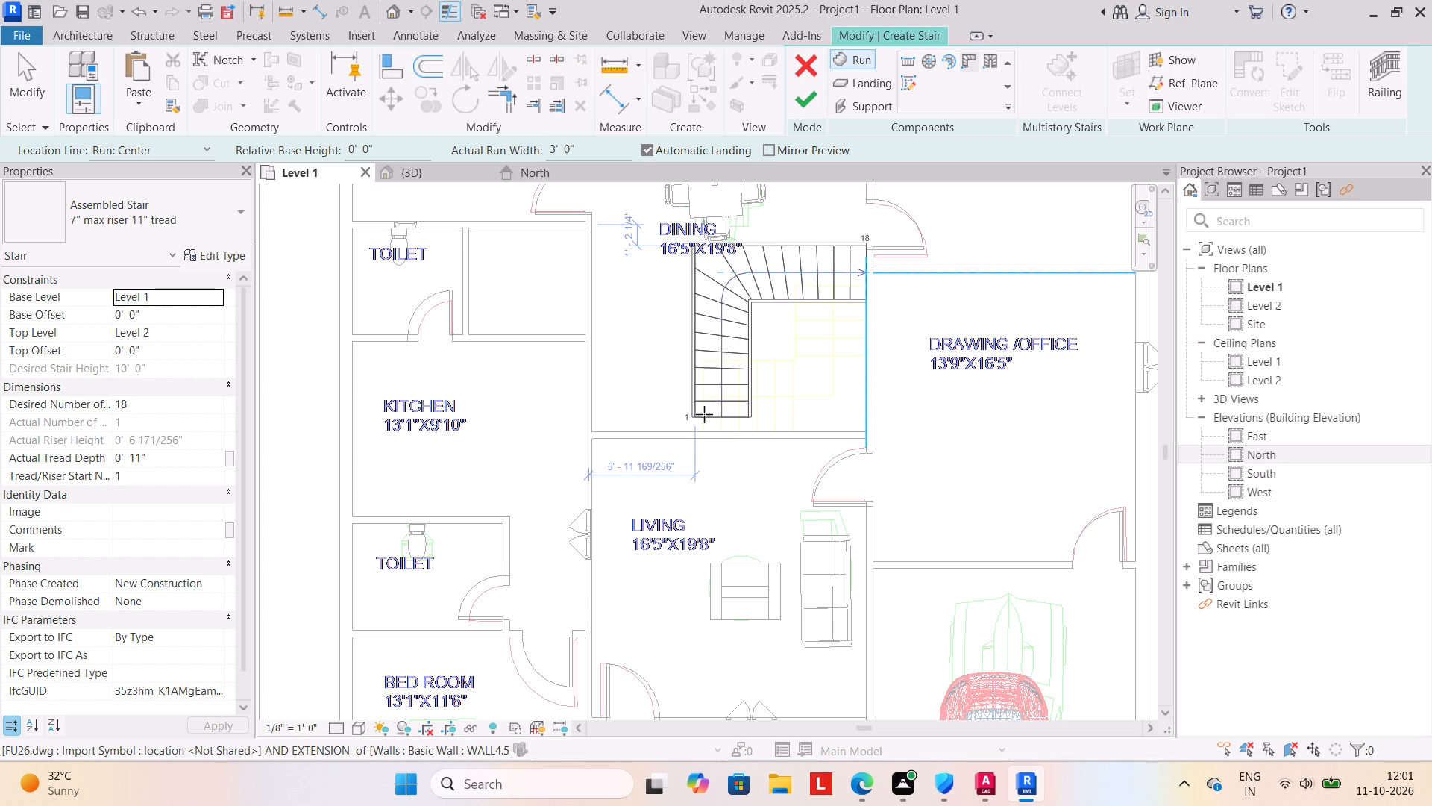
key("space")
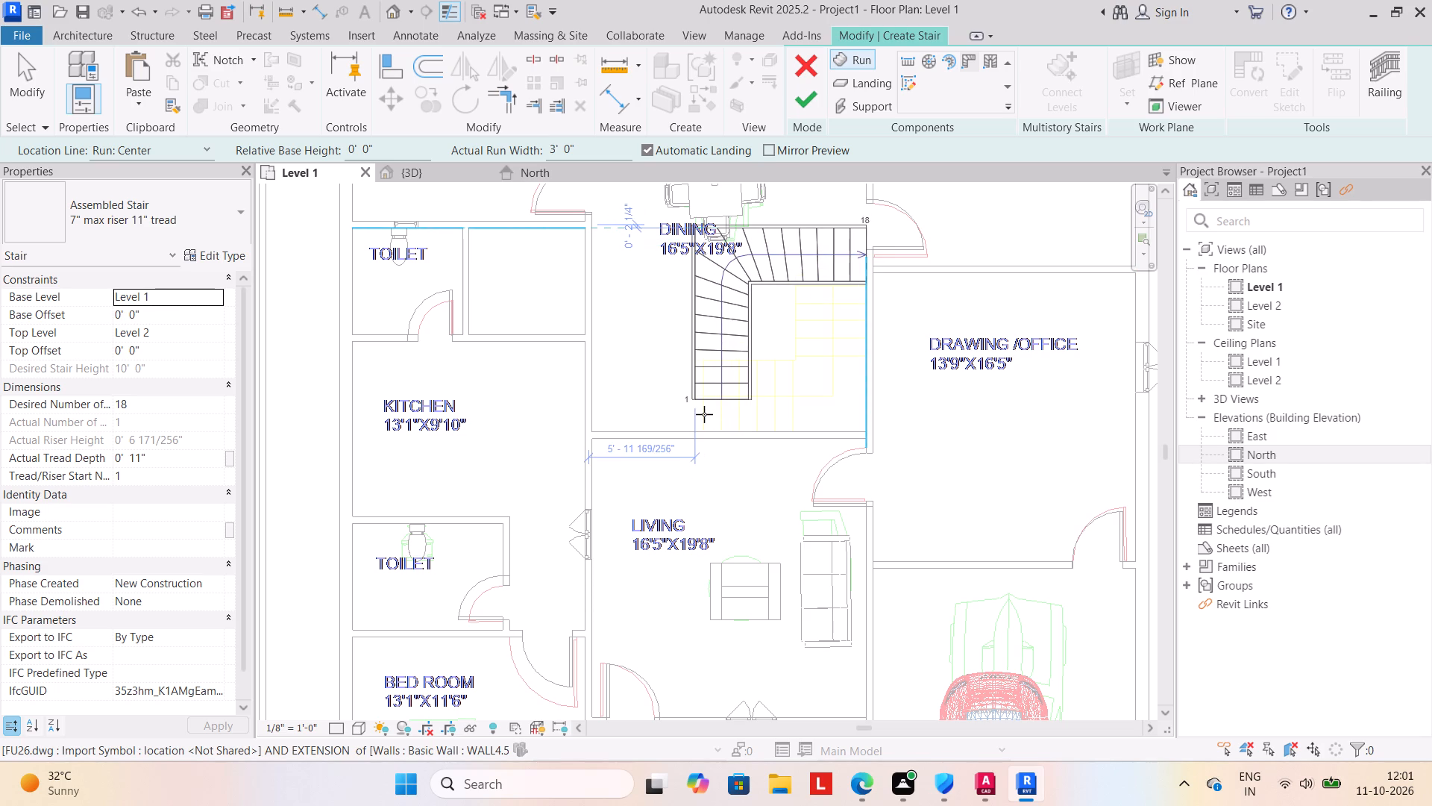
key("space")
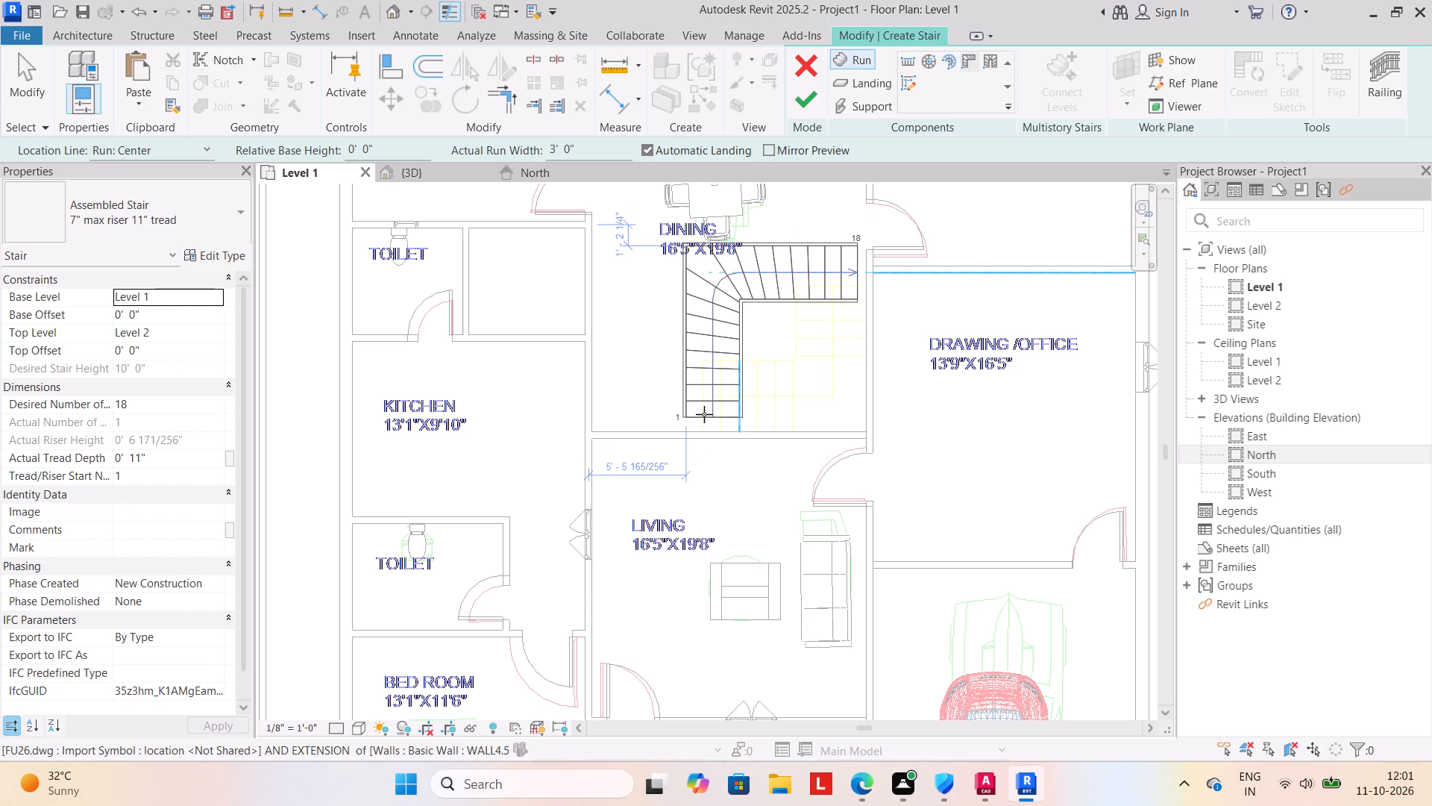
key("space")
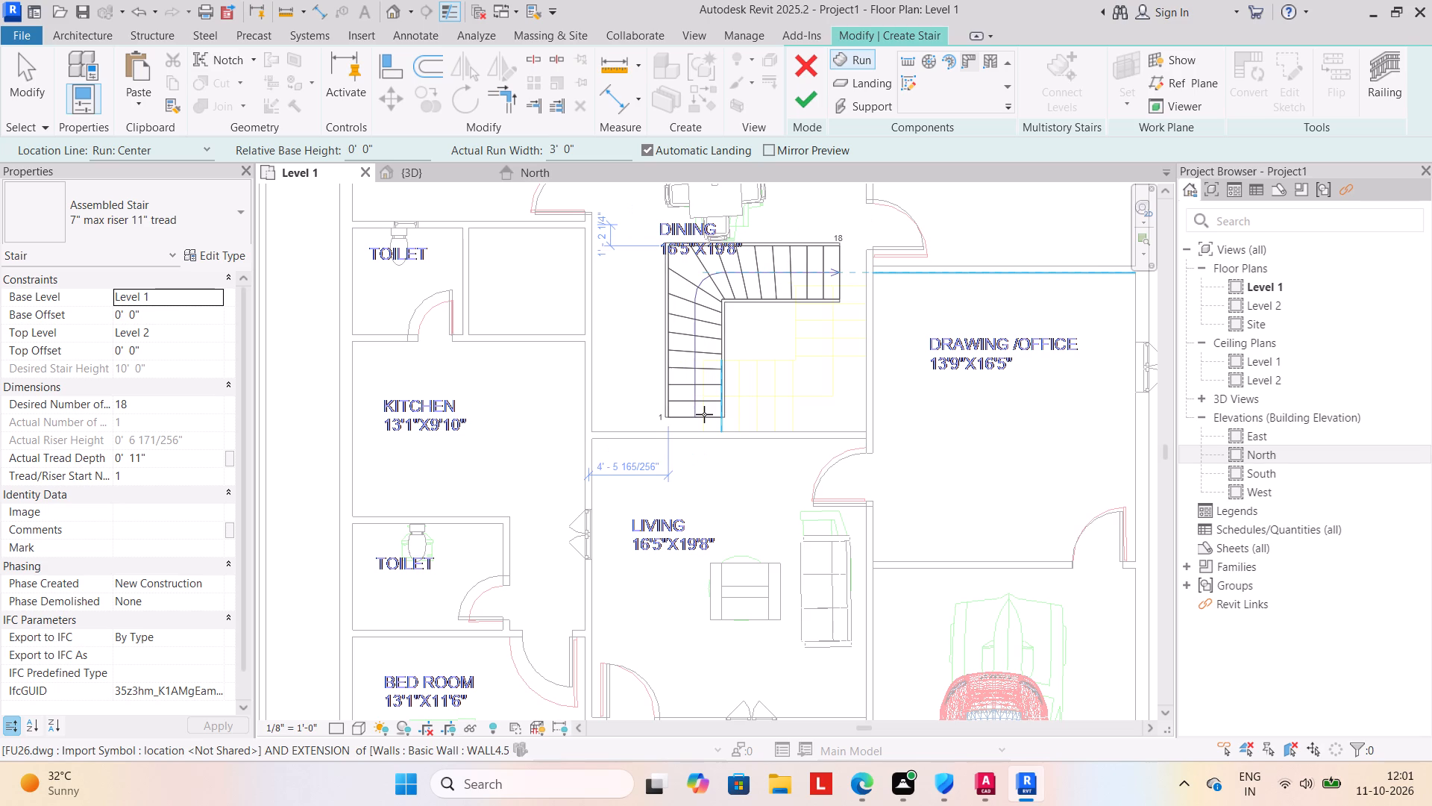
key("space")
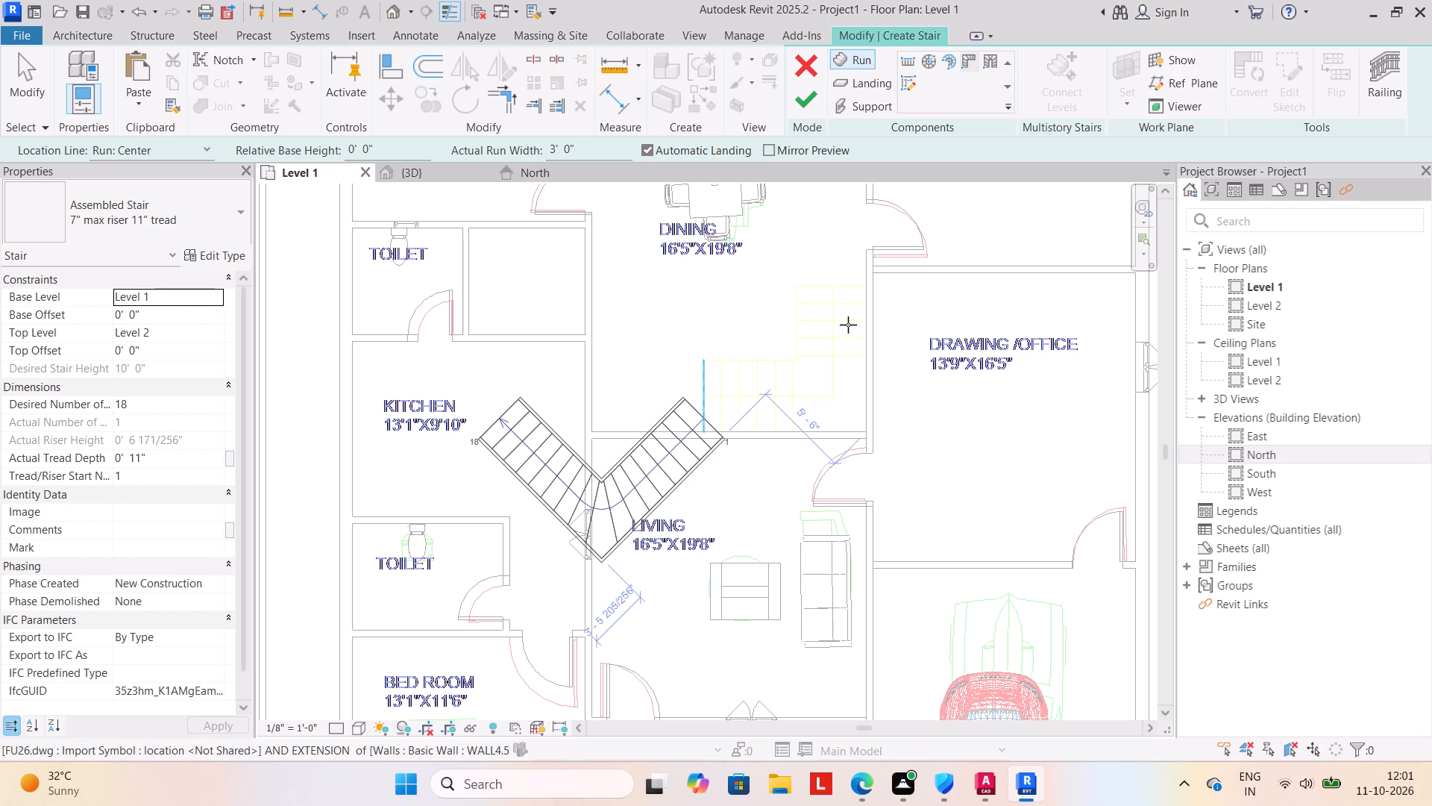
key("space")
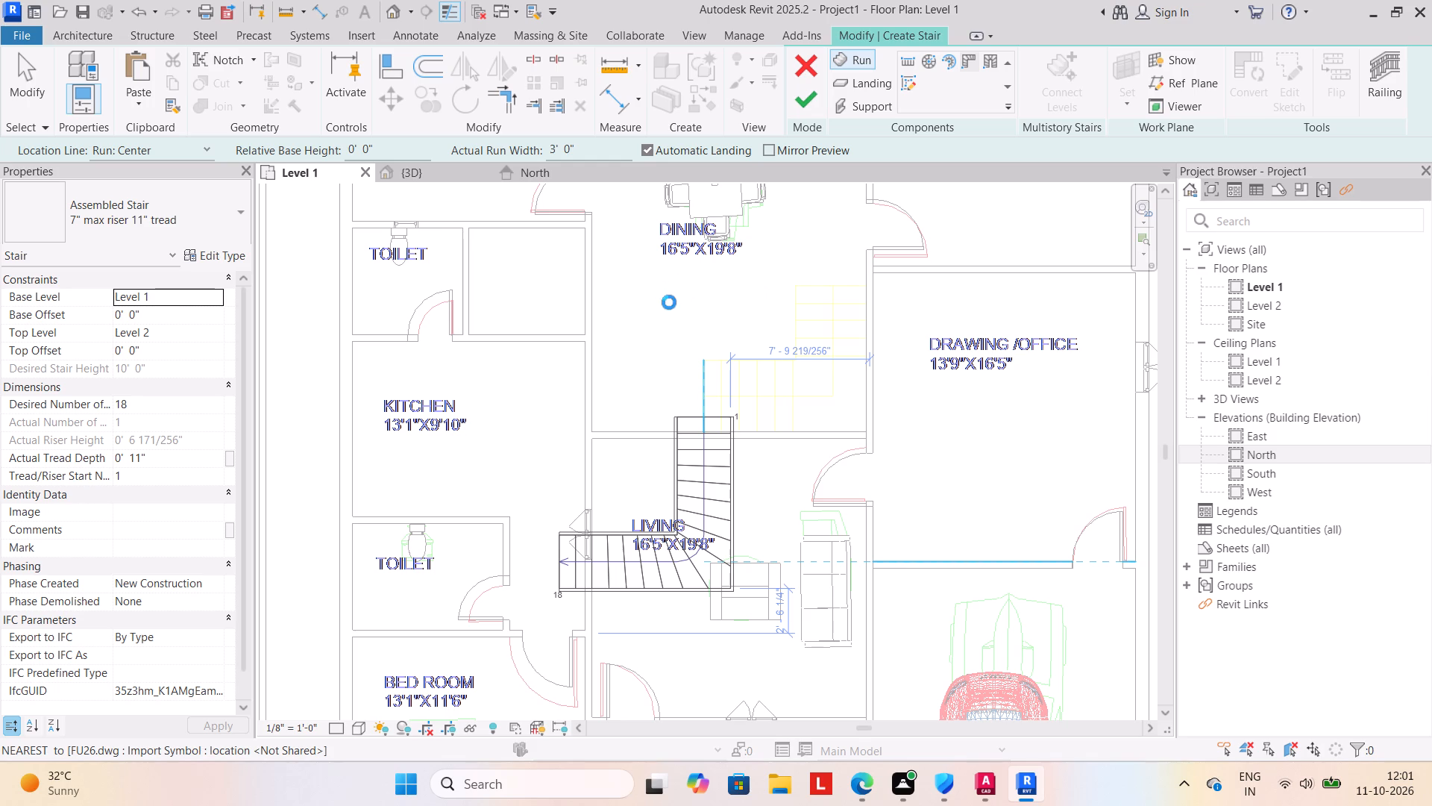
key("space")
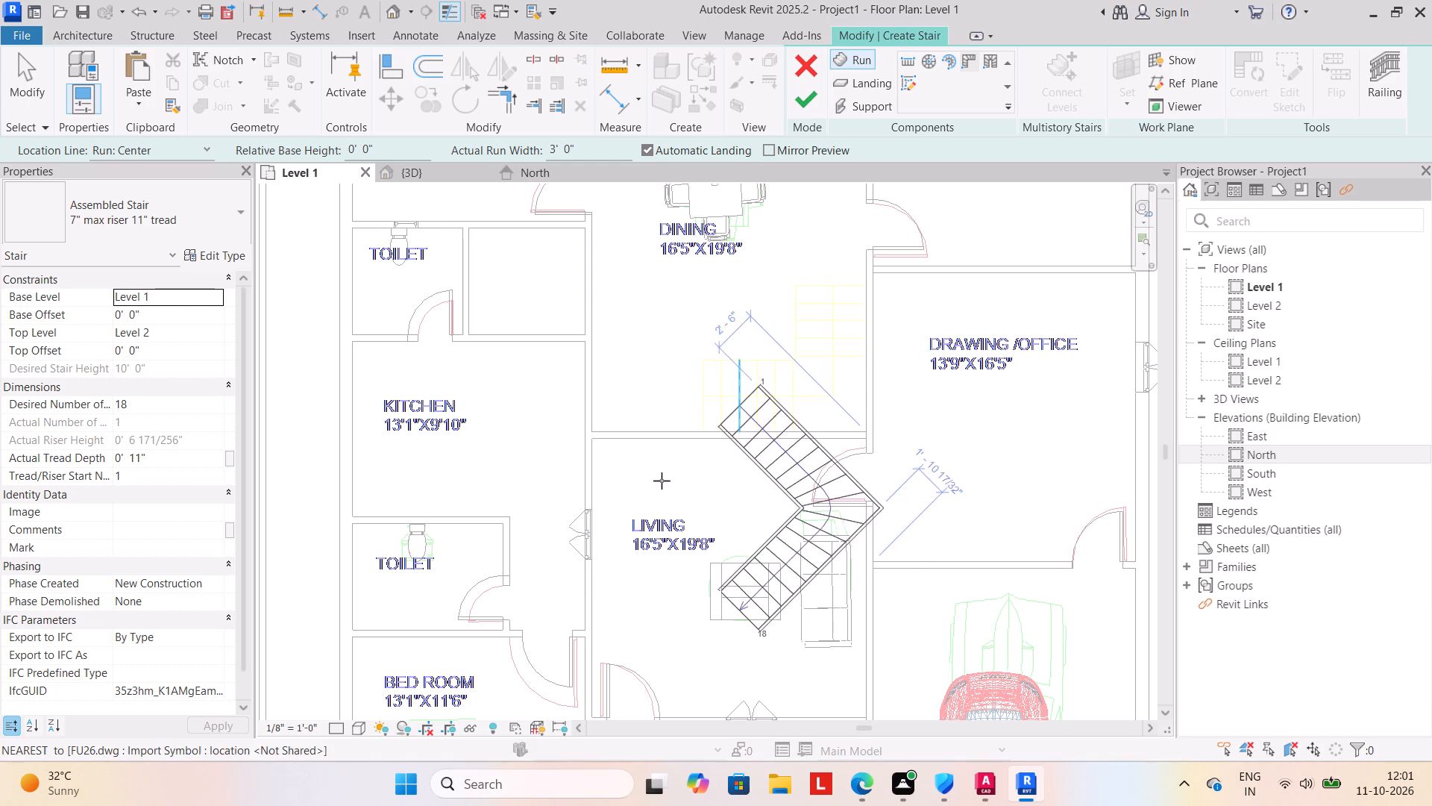
key("space")
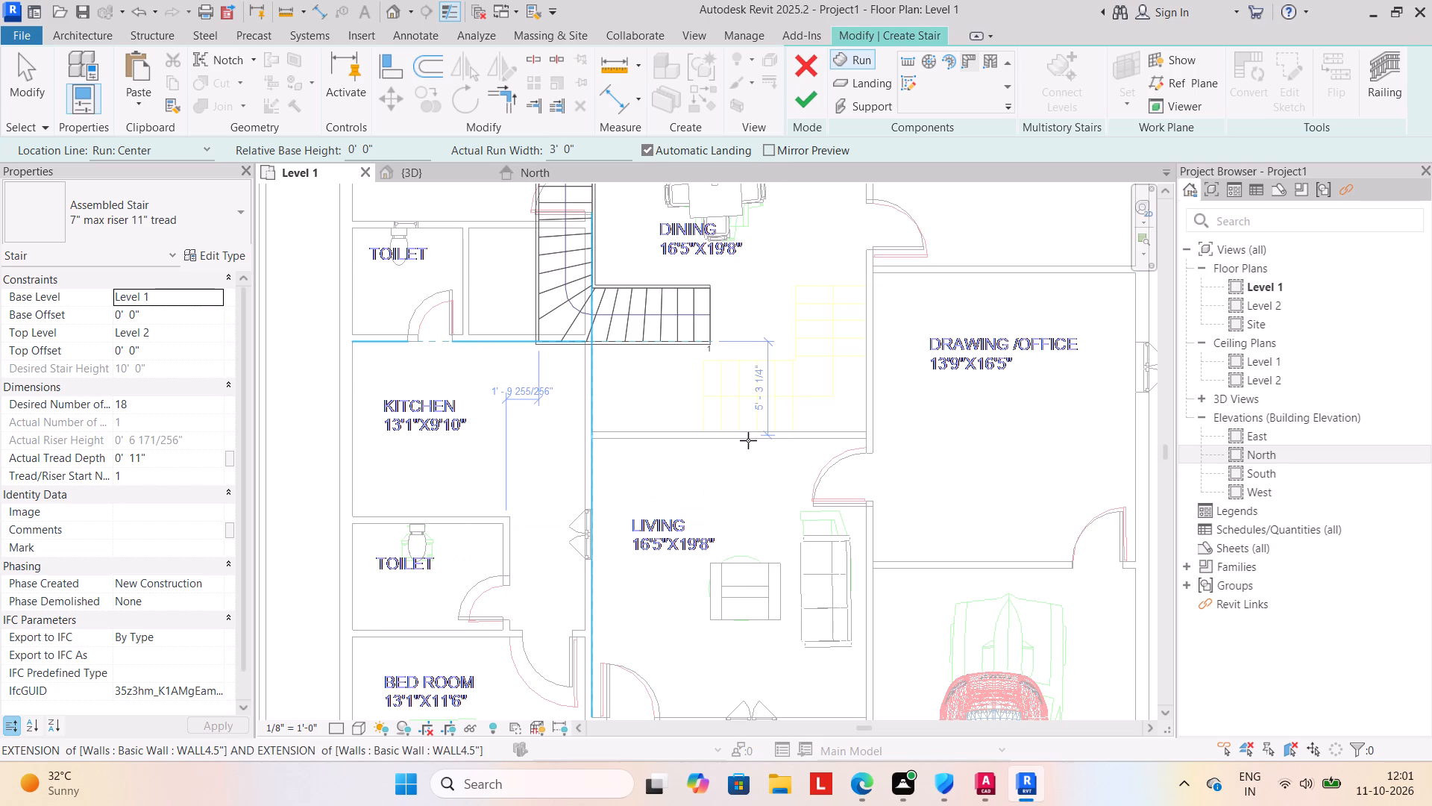
key("space")
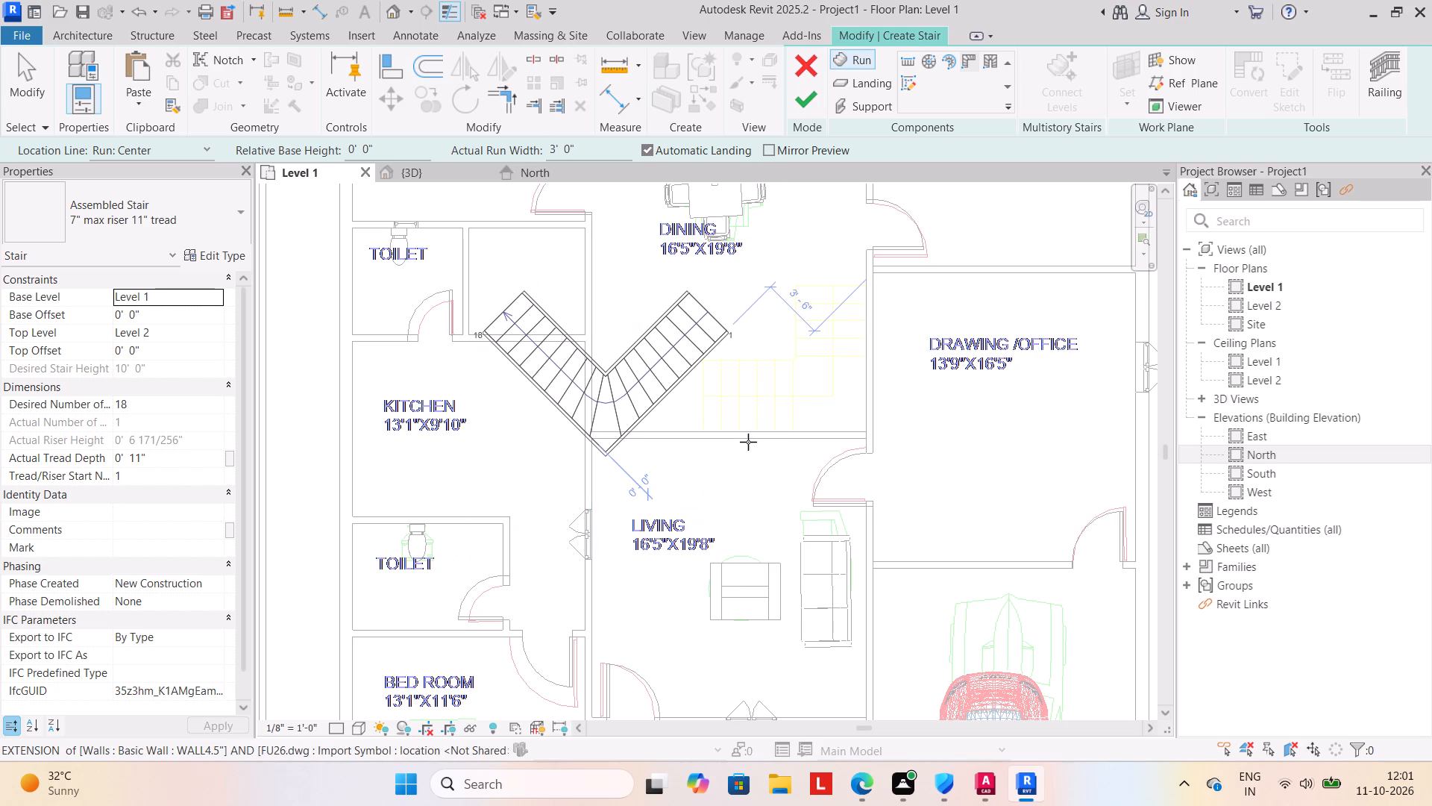
key("space")
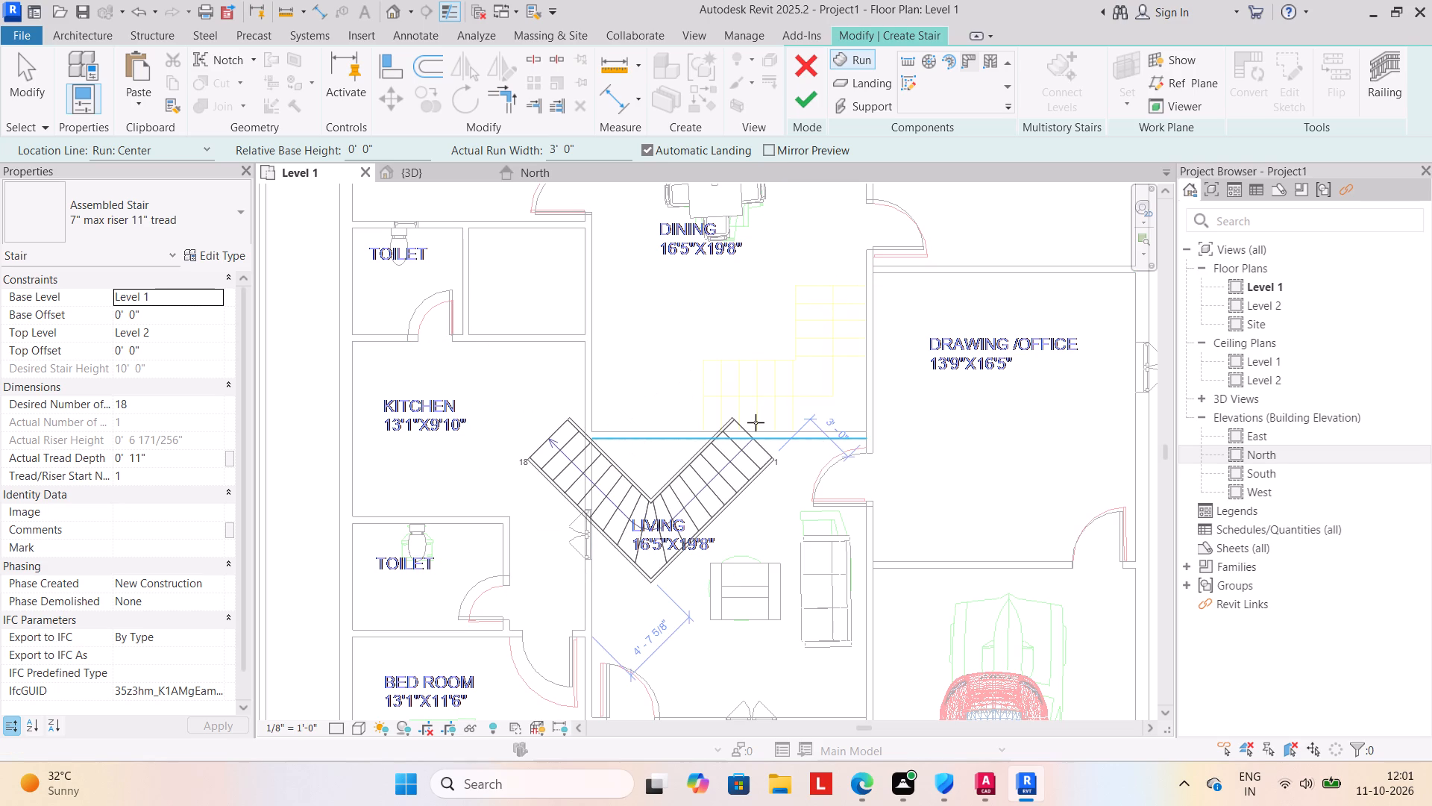
key("space")
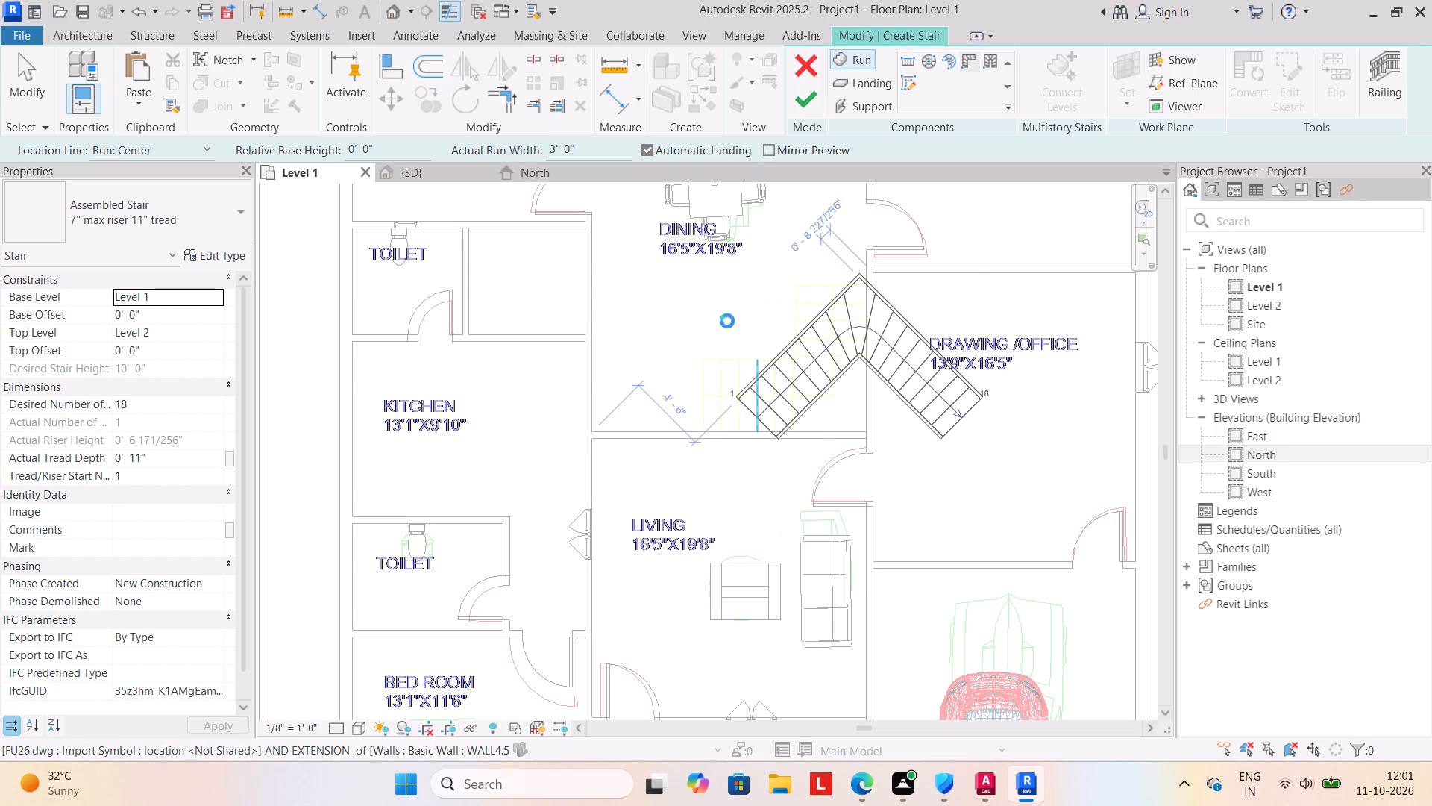
key("space")
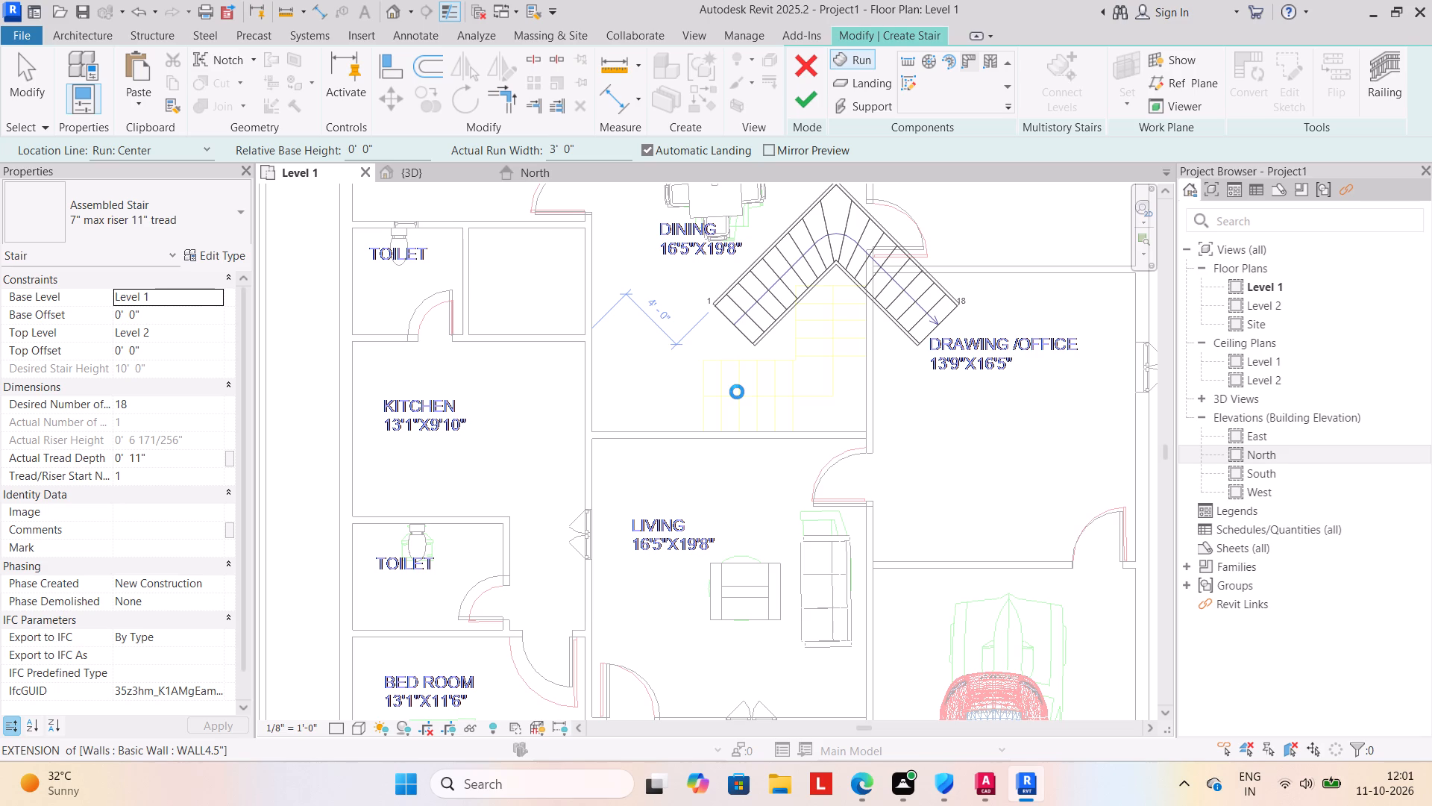
key("space")
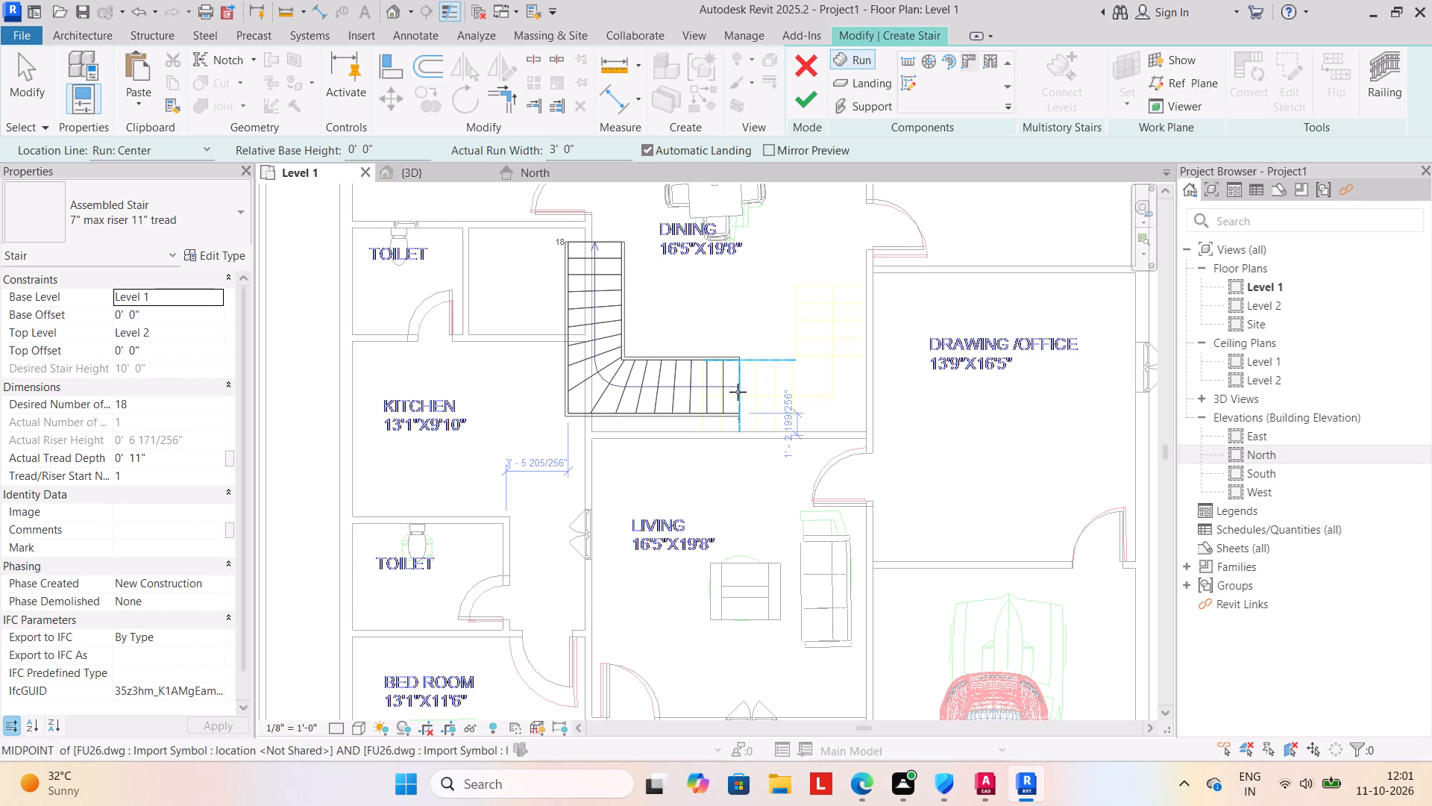
key("space")
key("space")
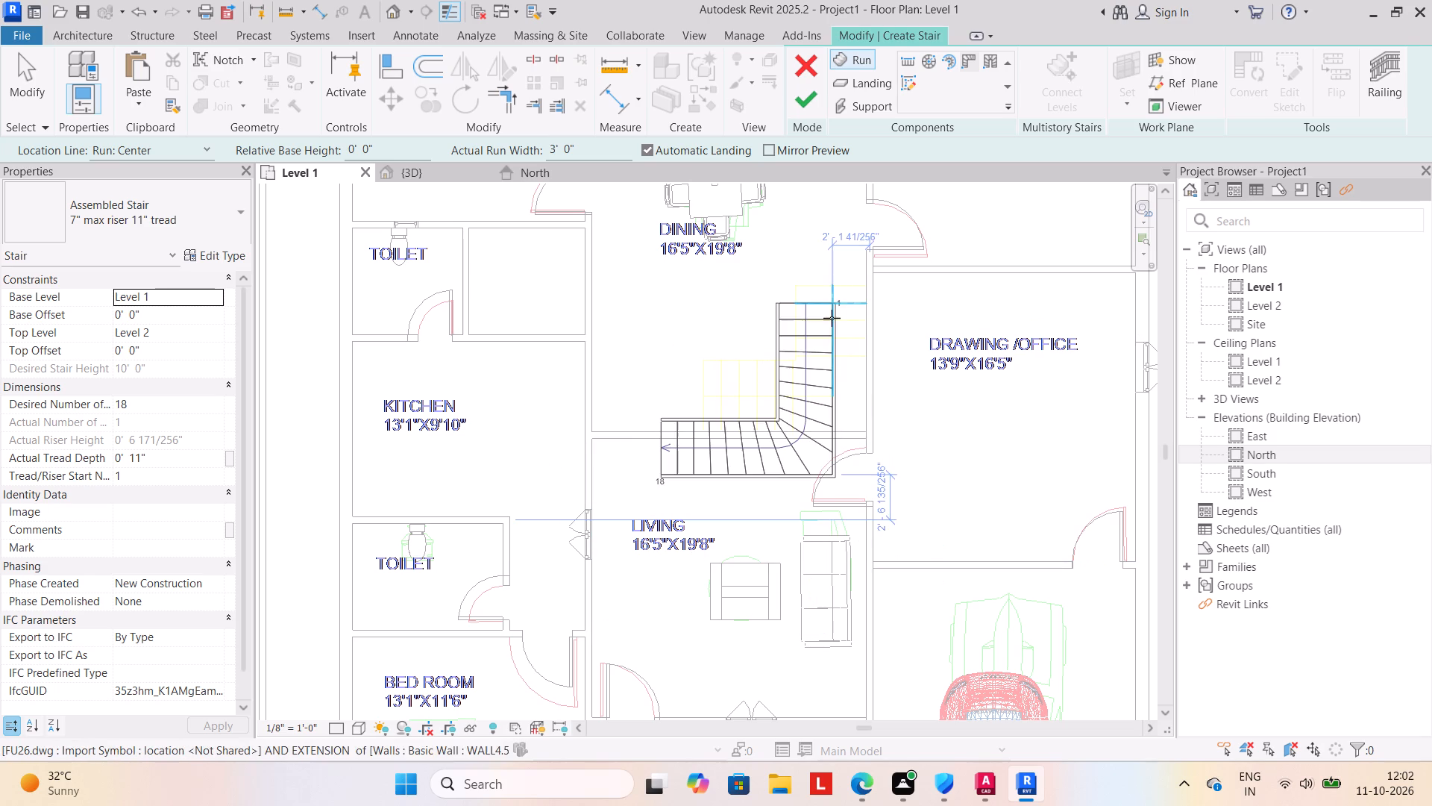
left_click(806, 234)
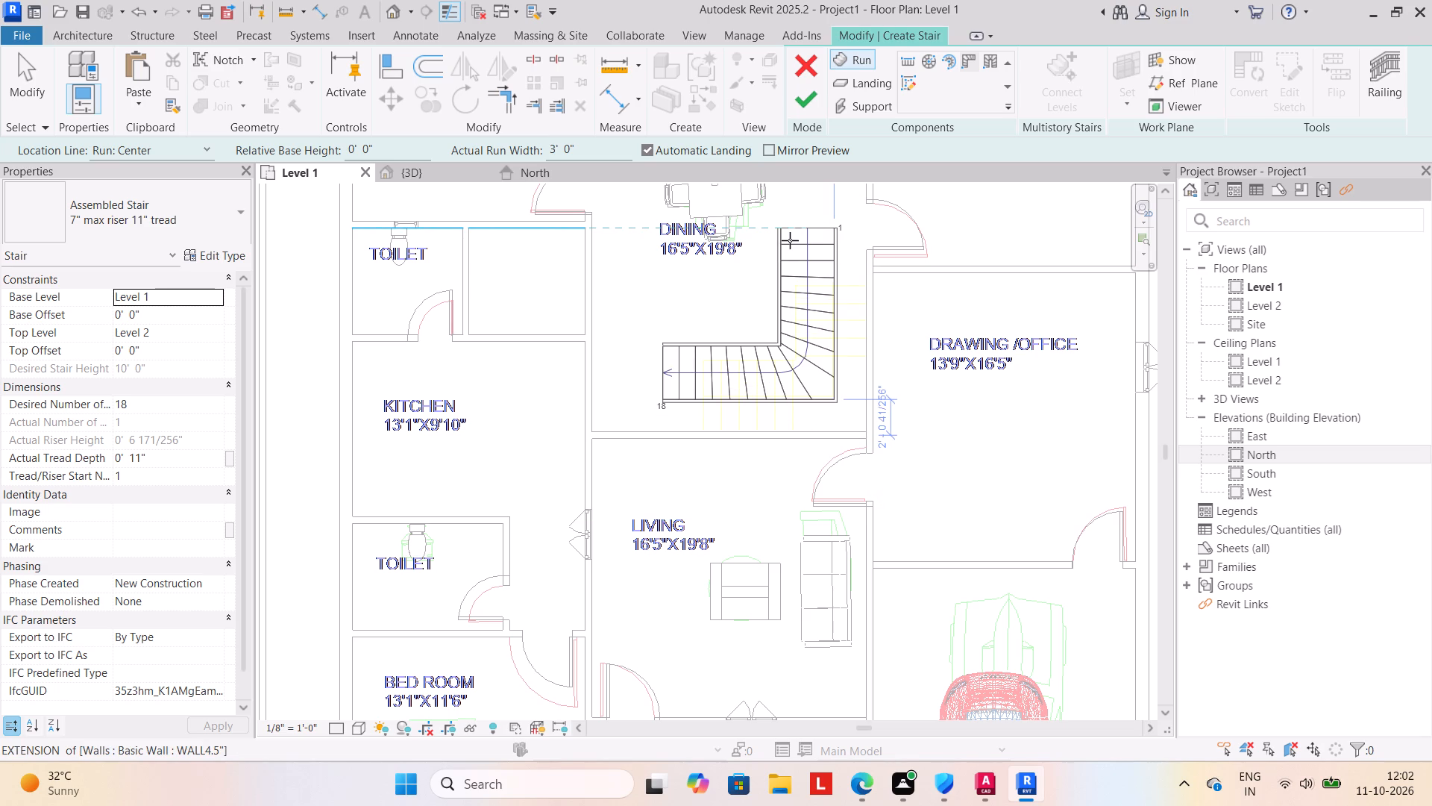
key("Escape")
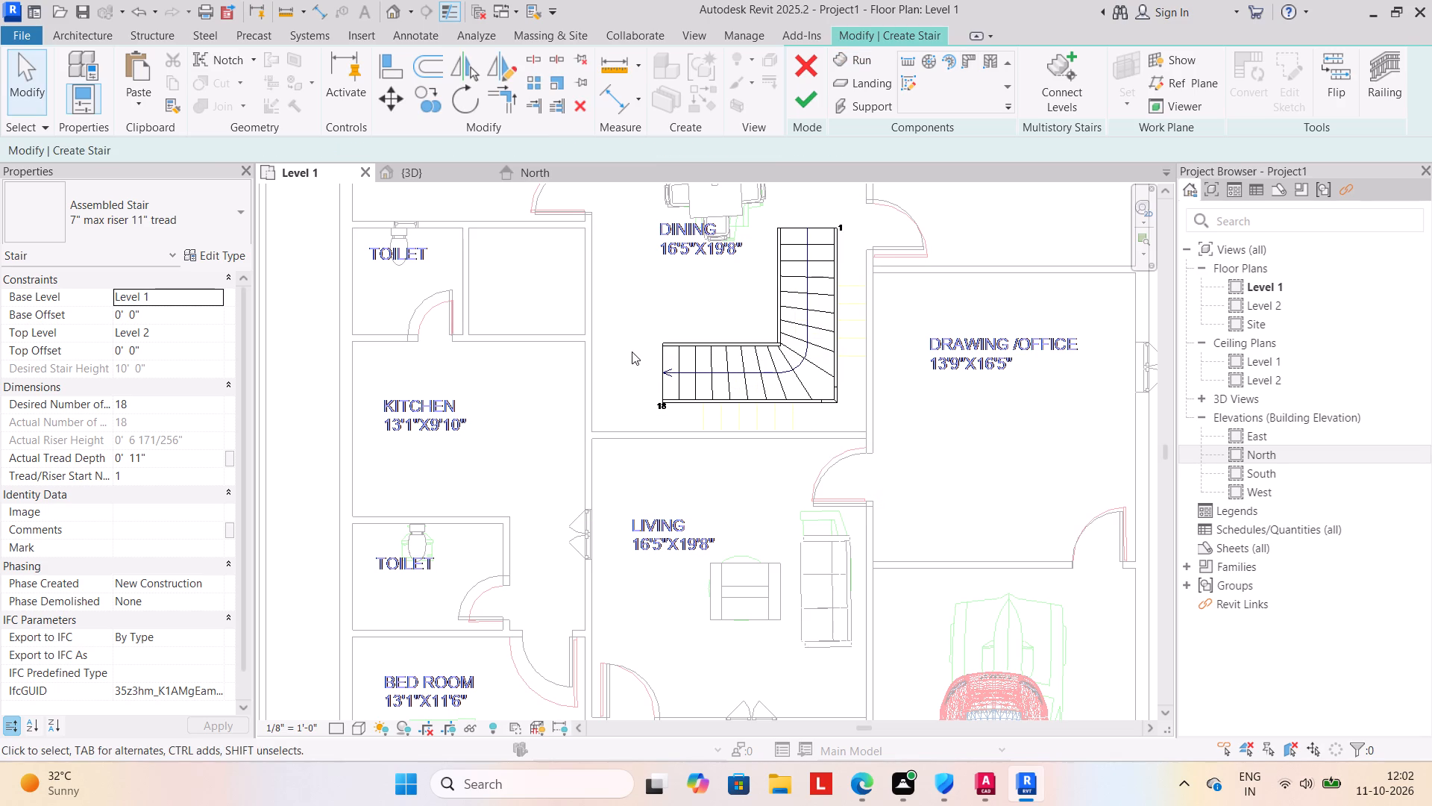
Nudge the stair run into the corner between the living room and drawing/office walls, leaving offsets of about 6" to each.
left_click(723, 378)
key("Down")
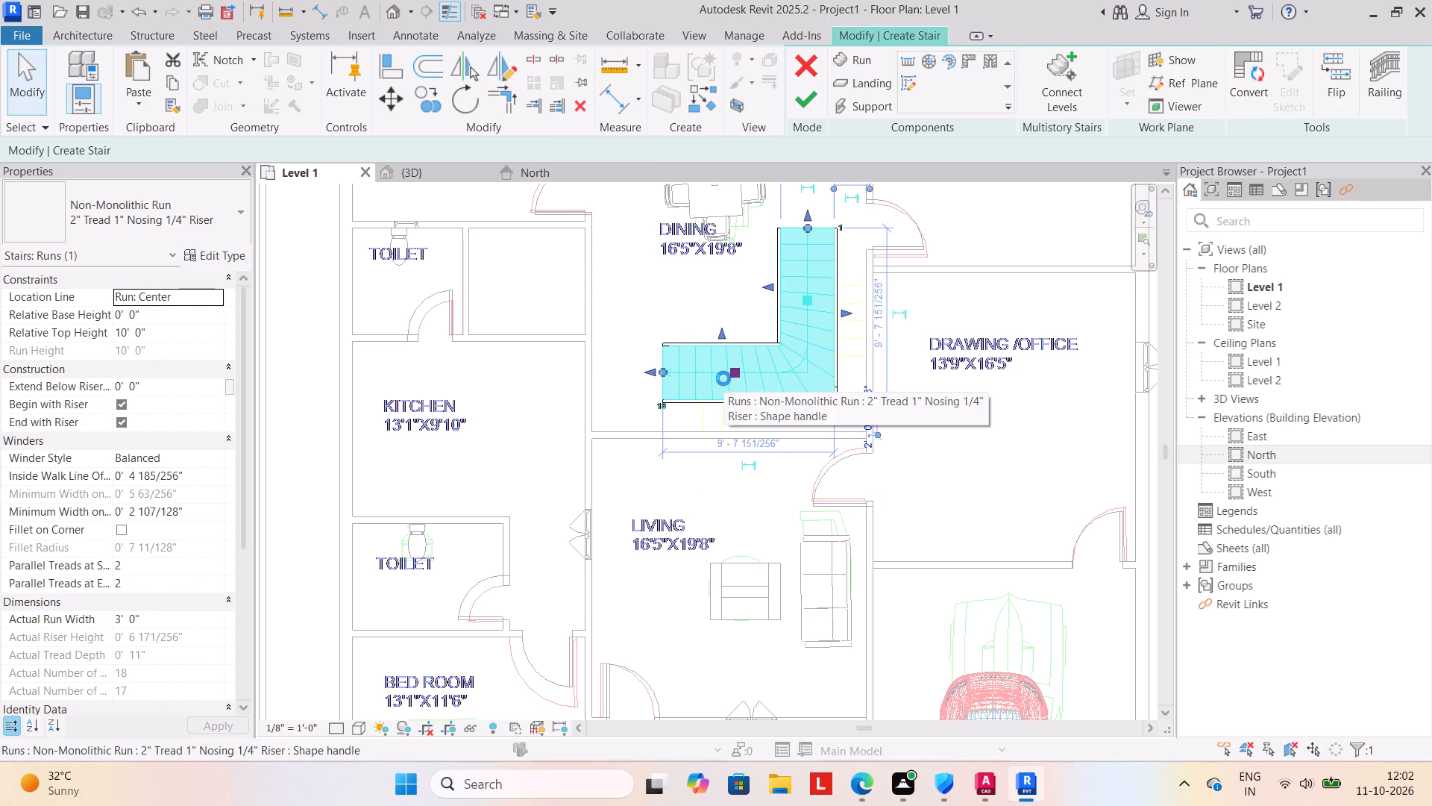
key("Down")
key("Down")
key("Down")
key("Down")
key("Down")
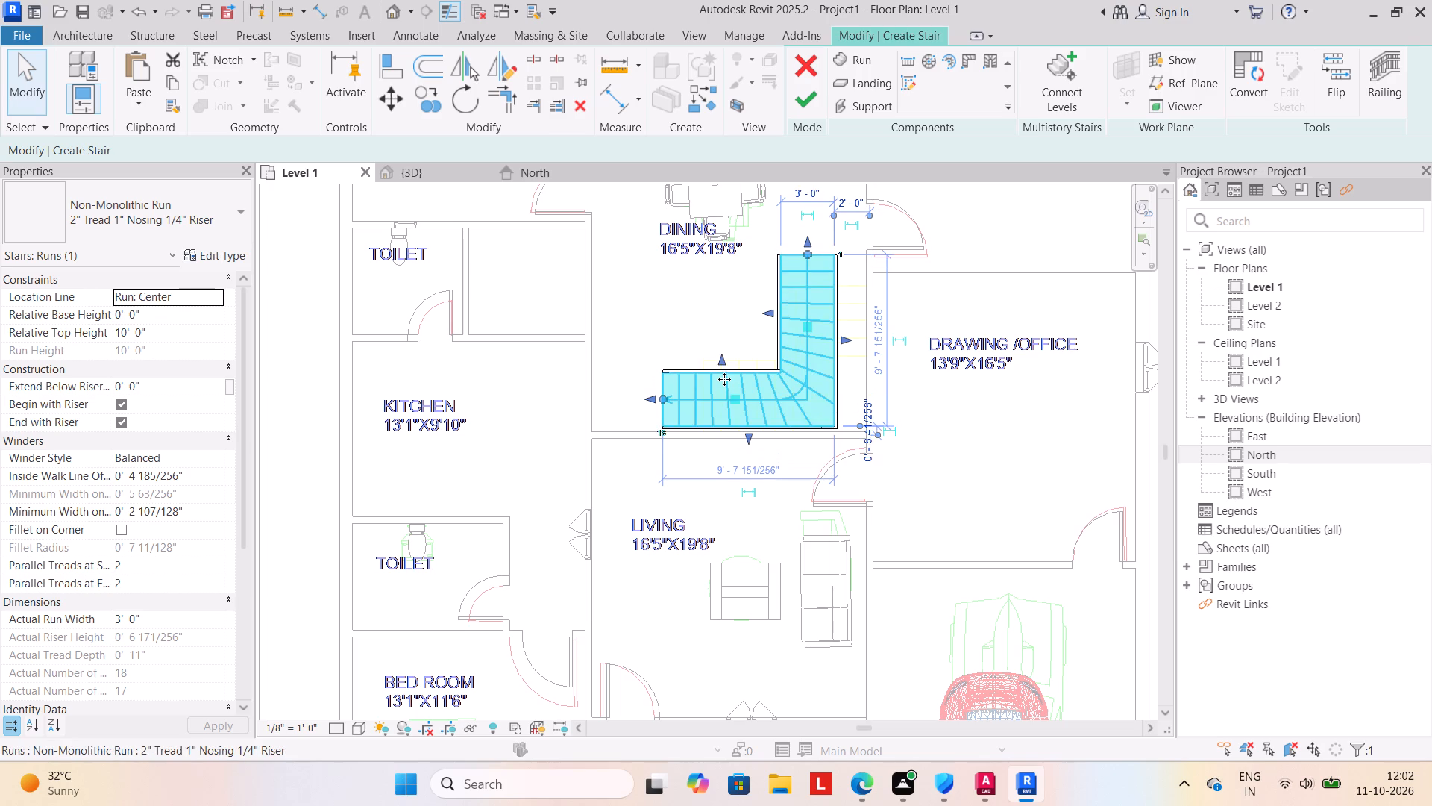
key("Right")
key("Right")
key("Right")
key("Right")
key("Right")
key("Right")
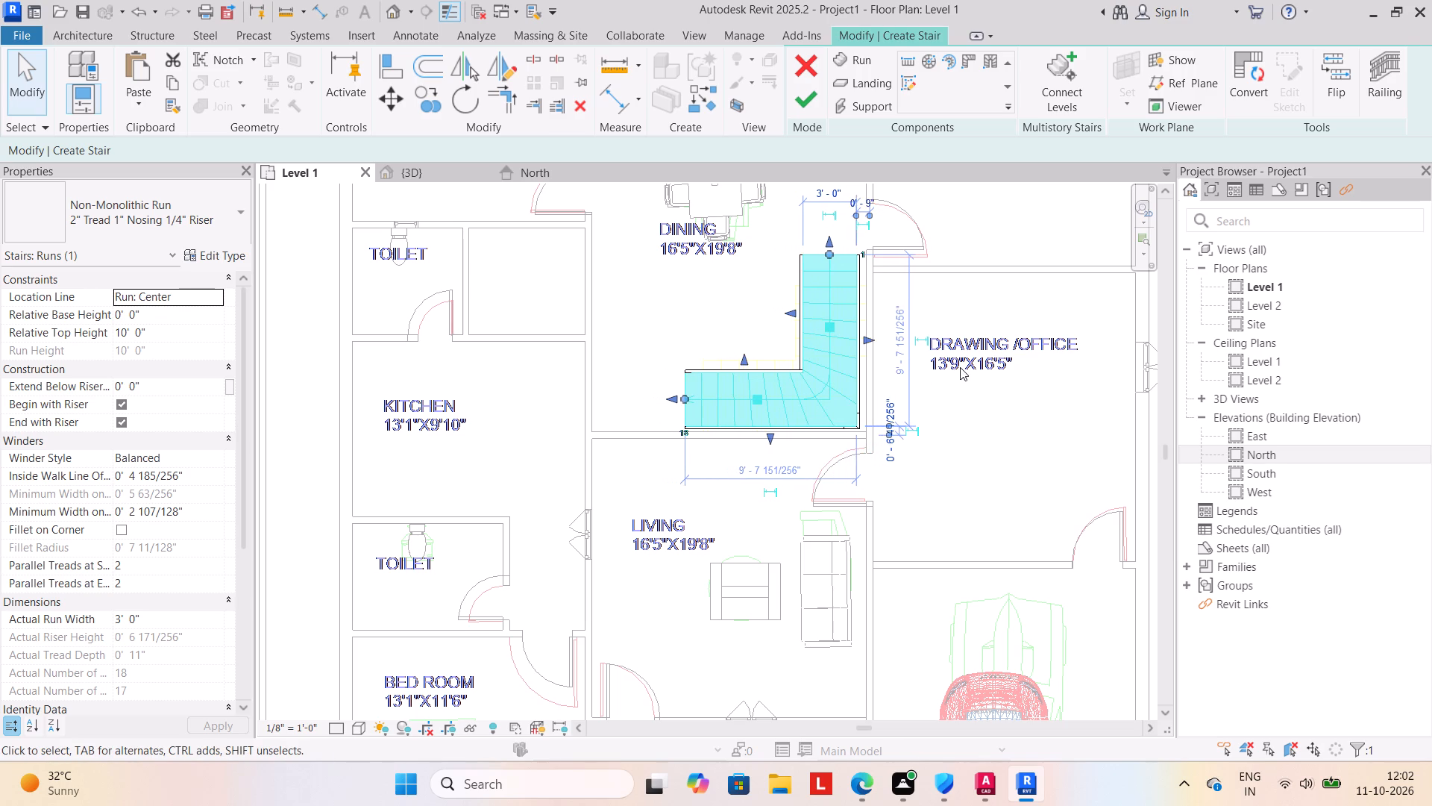
left_click(975, 468)
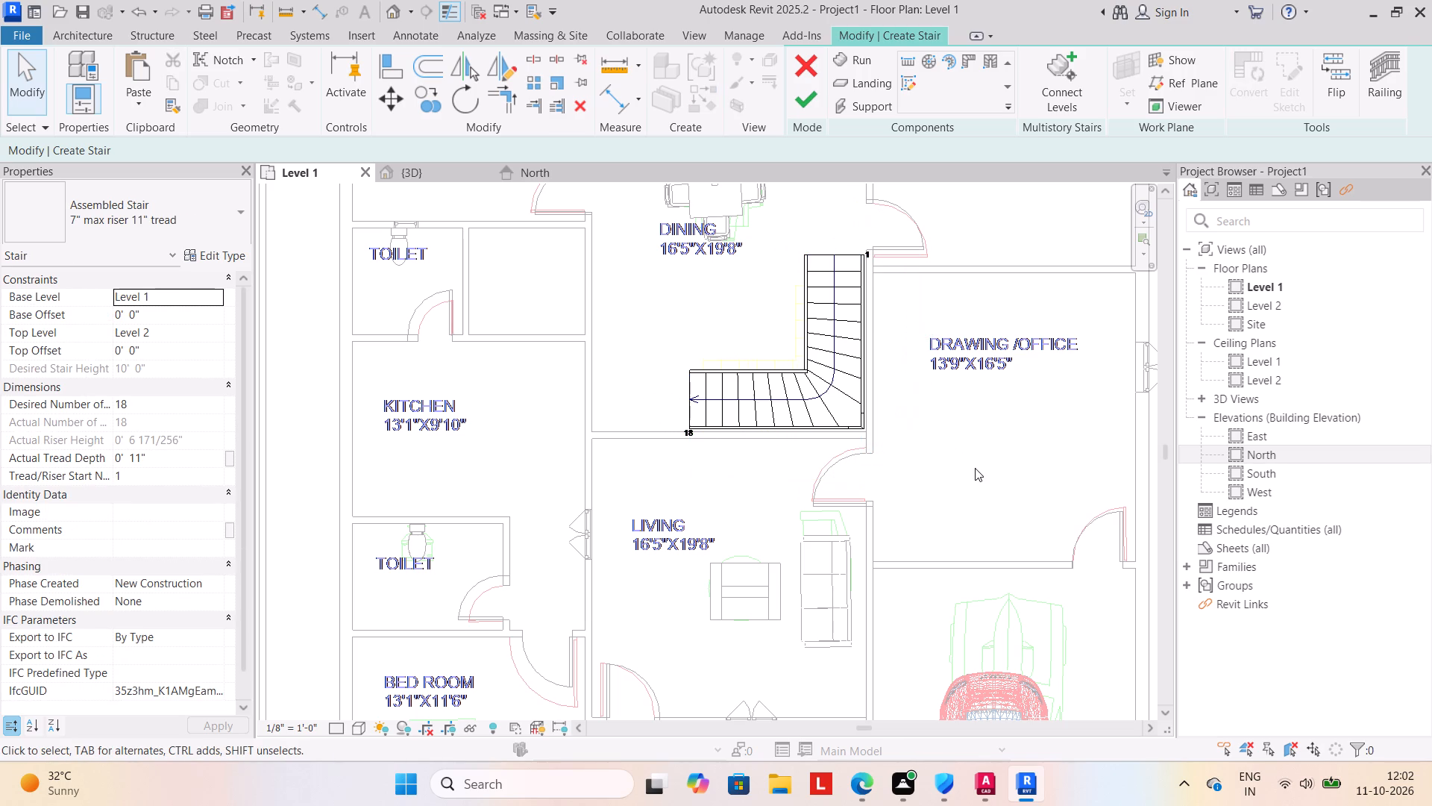
Copy the winder stair run and paste it aligned to Level 3 and Level 4.
scroll(943, 515, "down", 8)
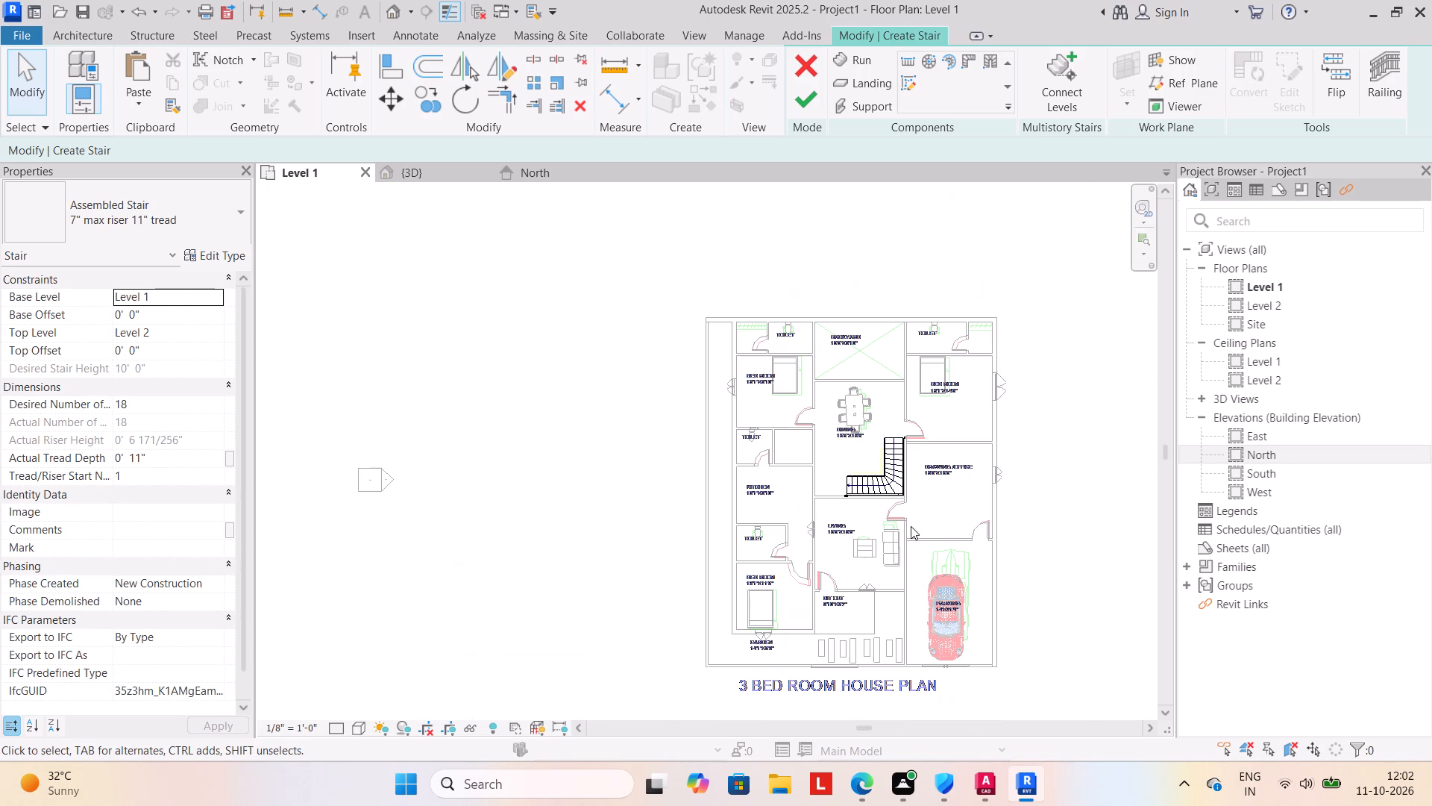
left_click(890, 482)
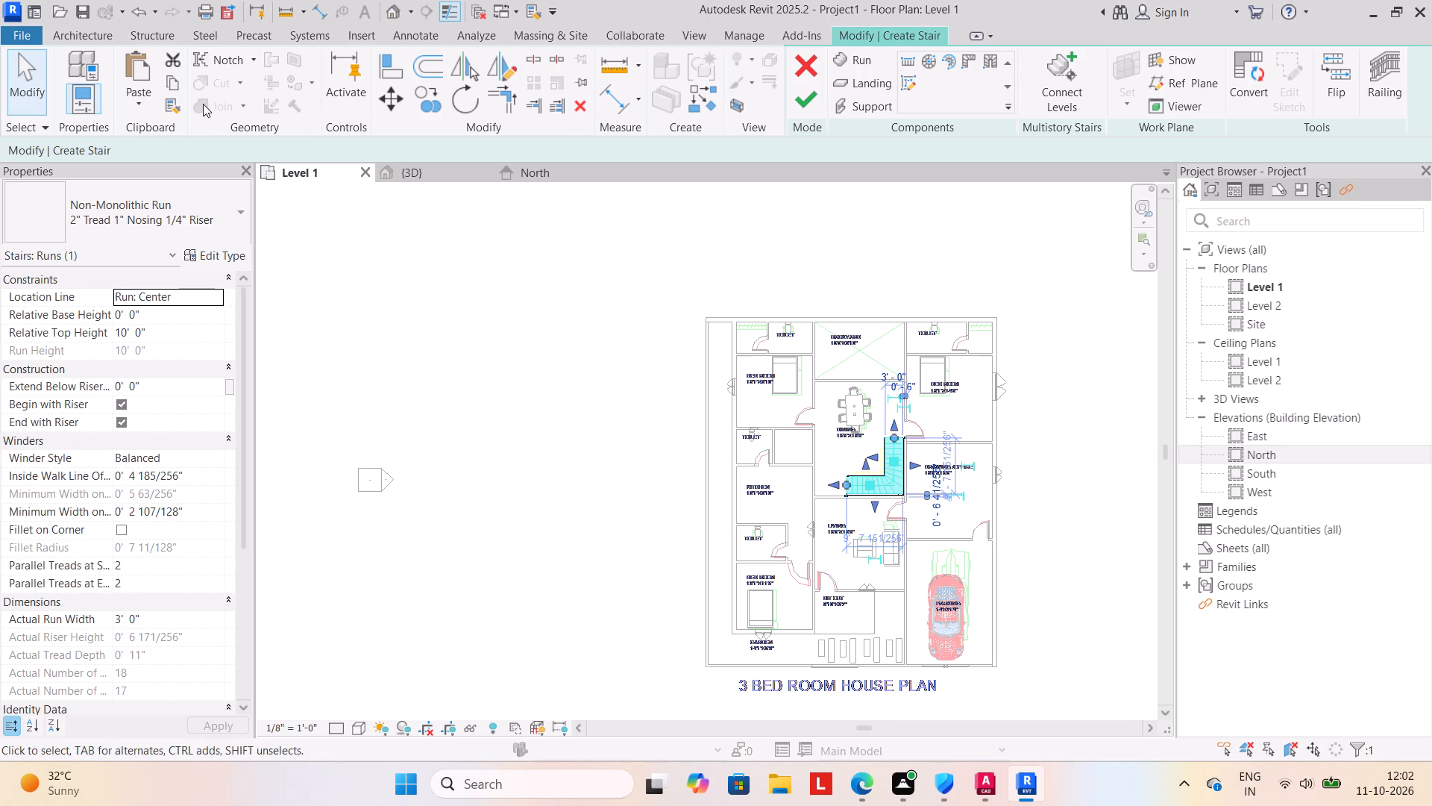
left_click(171, 81)
left_click(137, 108)
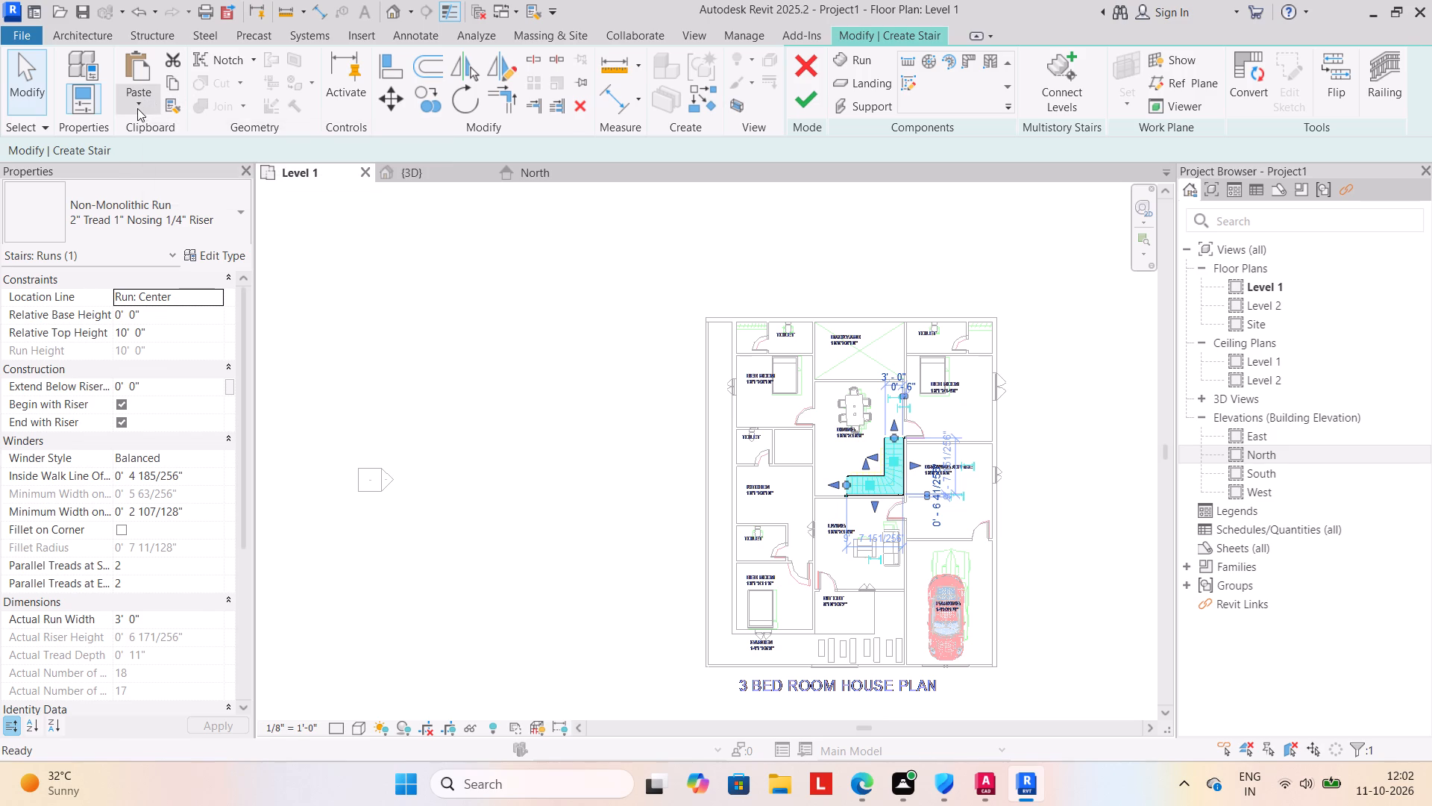
left_click(178, 175)
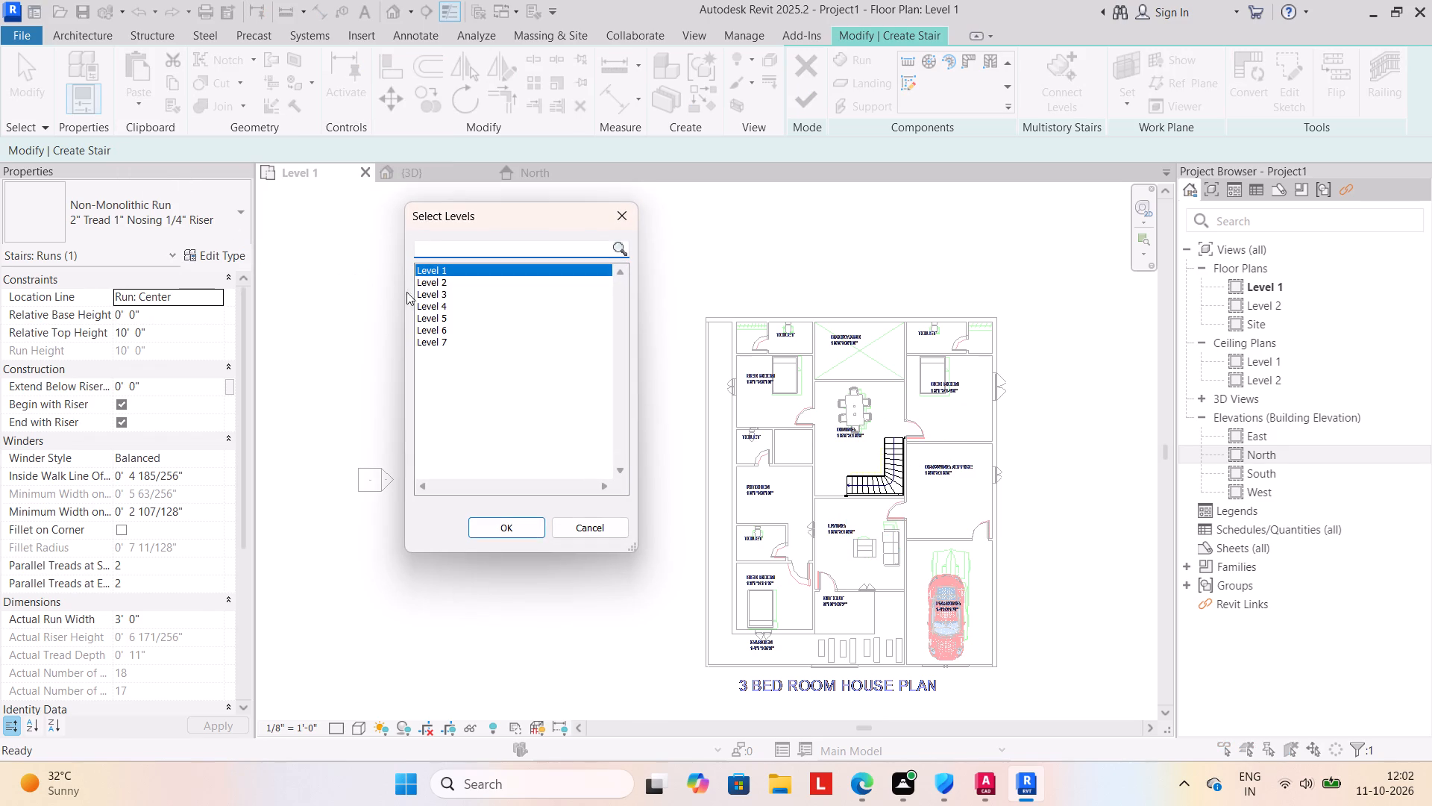
left_click(442, 298)
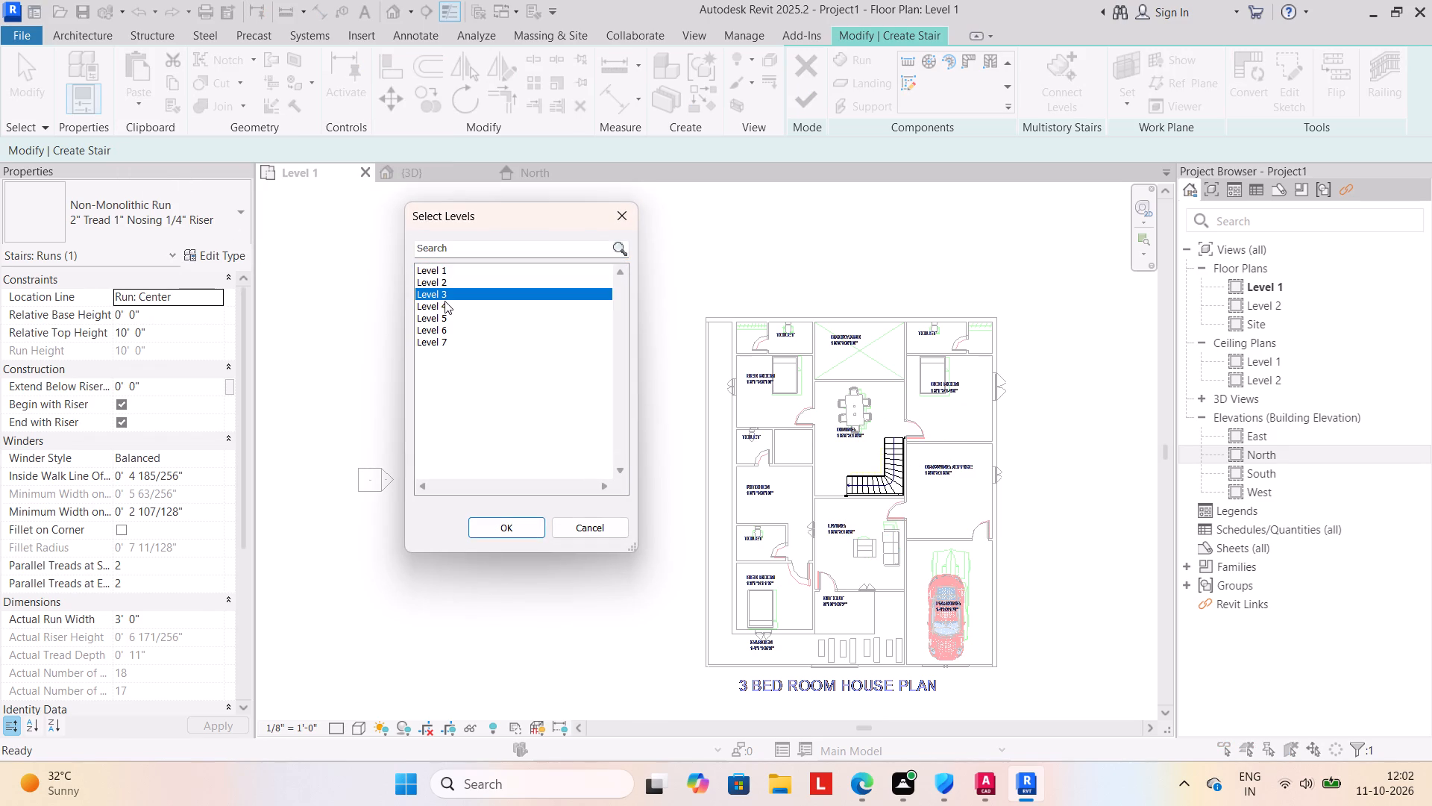
left_click(447, 305, "ctrl")
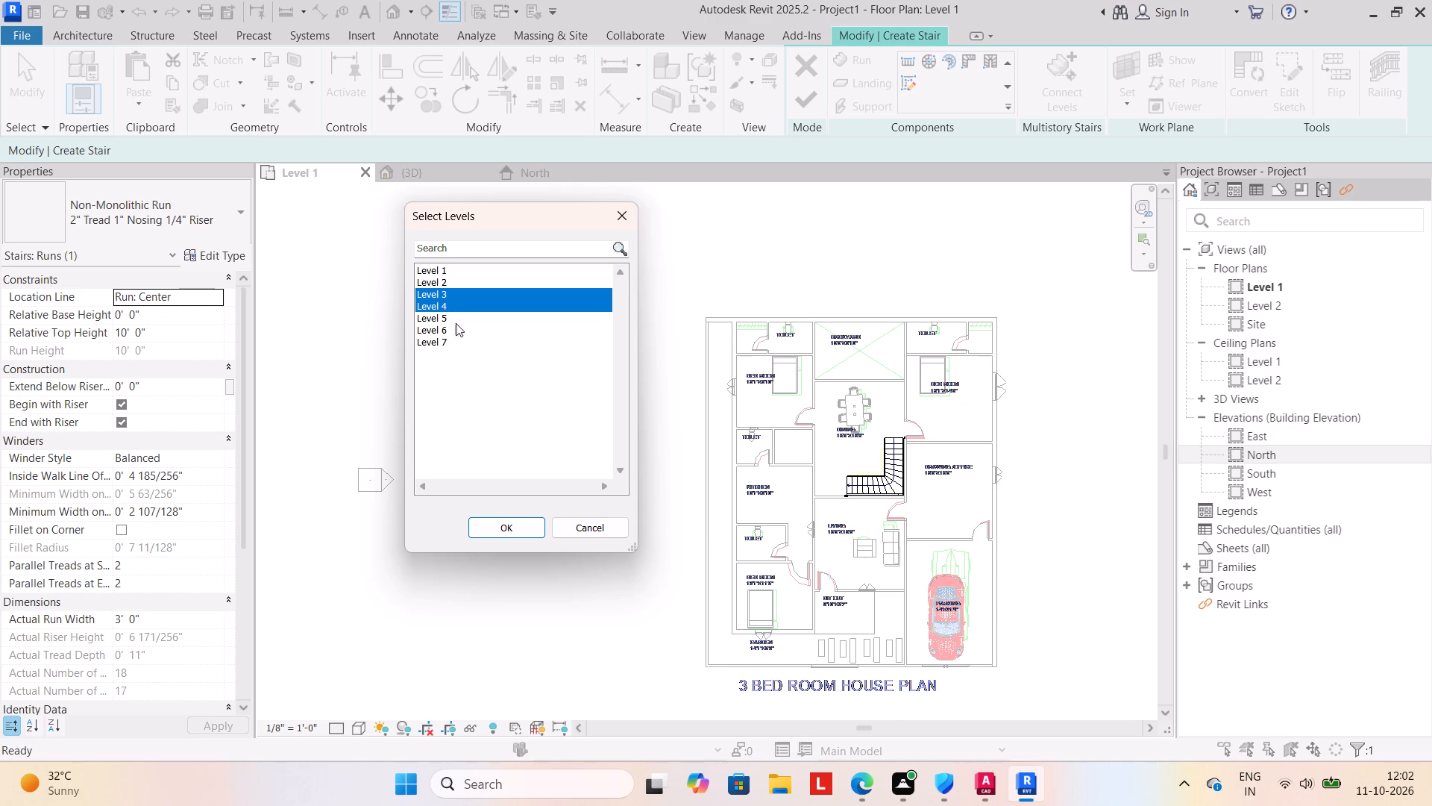
left_click(499, 520)
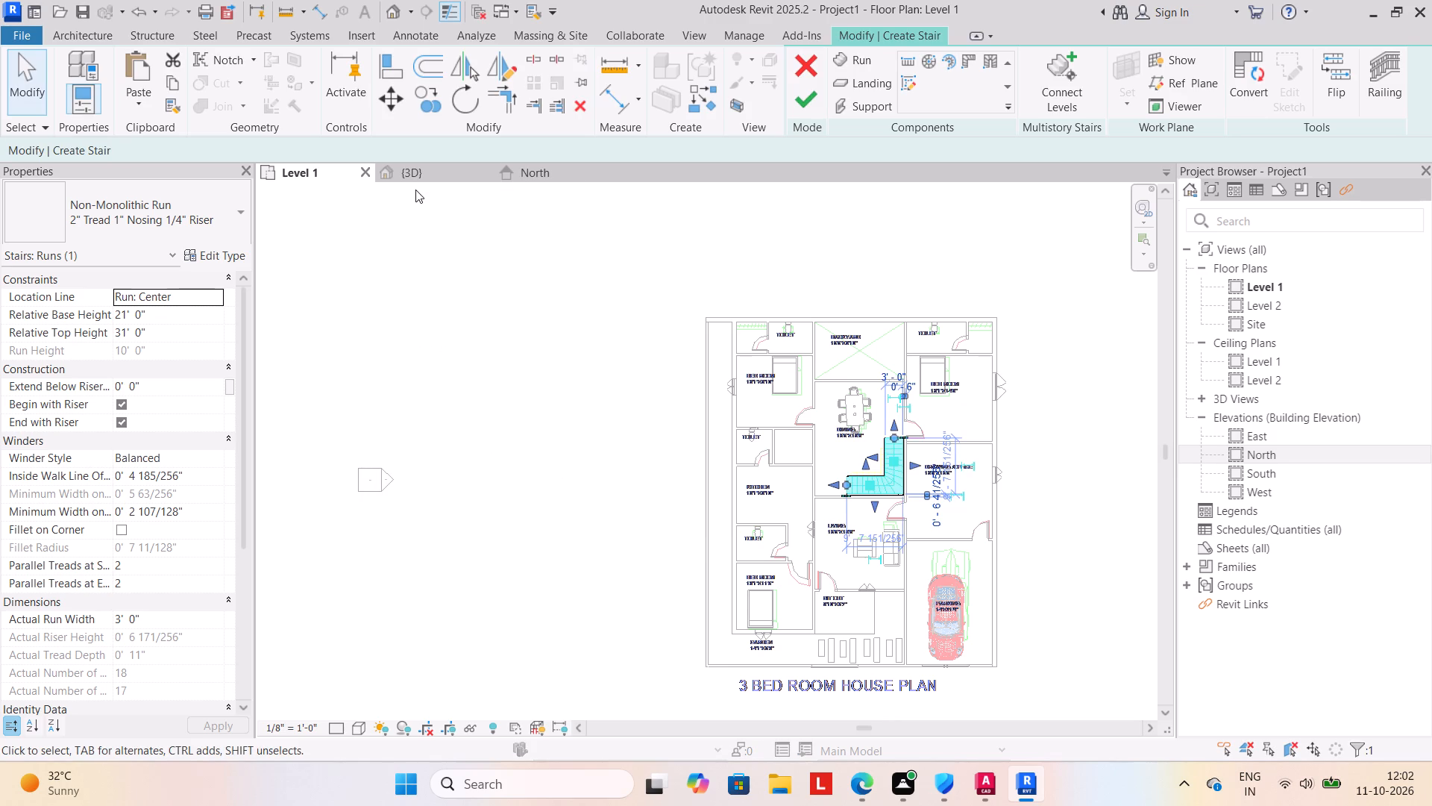
Finish the winder stair with its pasted upper-level runs while viewing the model in 3D.
left_click(415, 176)
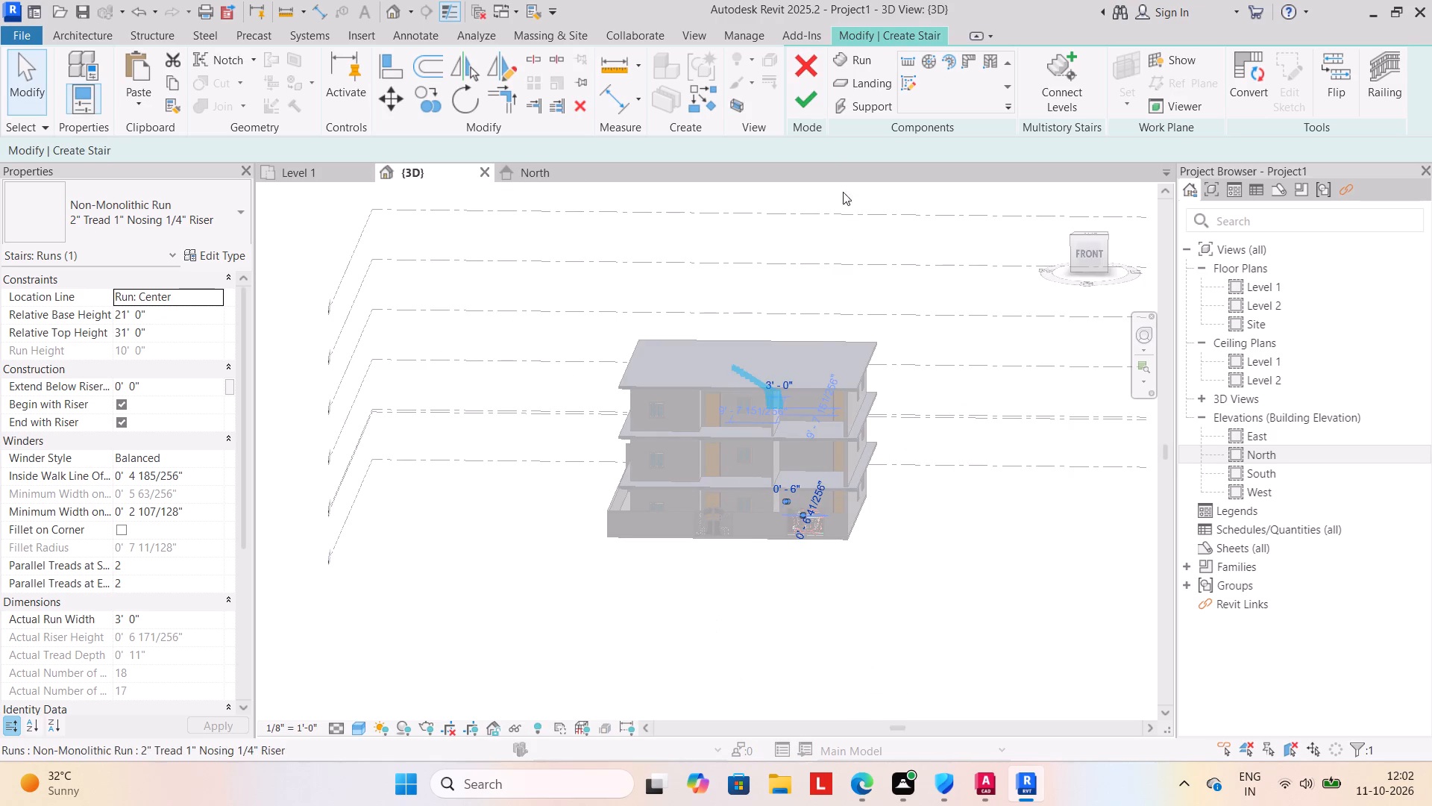
left_click(801, 103)
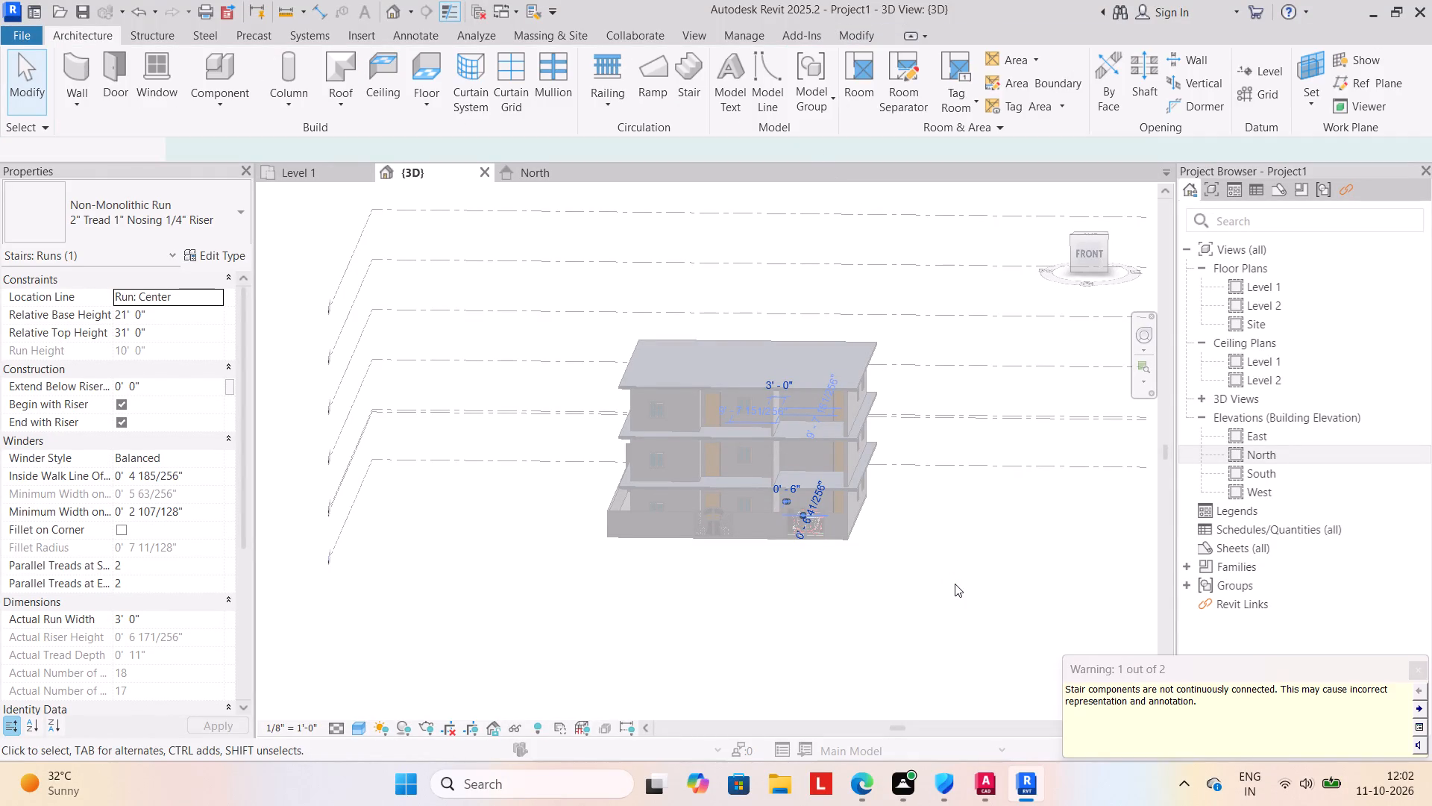
left_click(894, 609)
Temporarily hide the Generic - 12" roof on Level 5 in the 3D view.
middle_click_drag(864, 634, 858, 646, "shift")
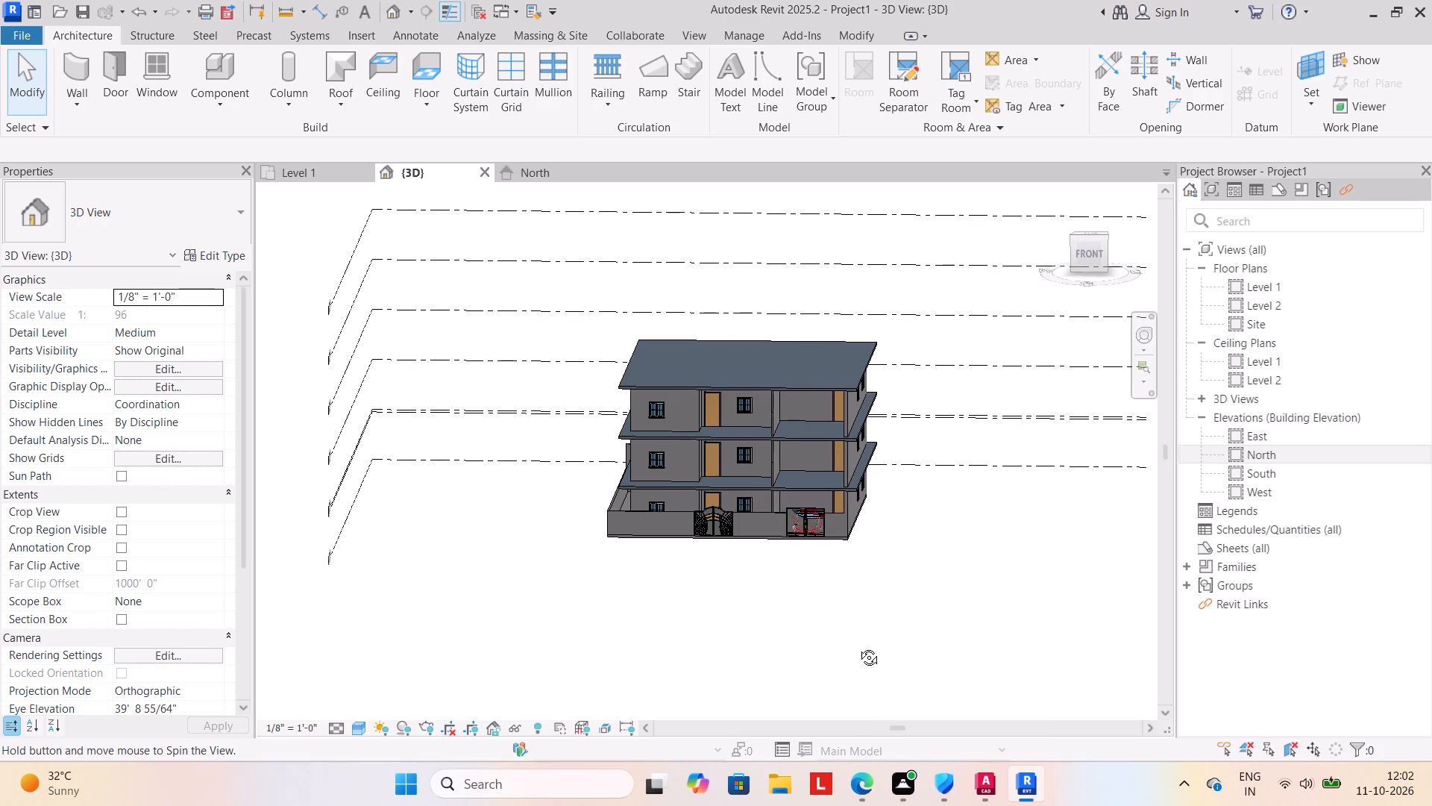
middle_click_drag(858, 646, 861, 647, "shift")
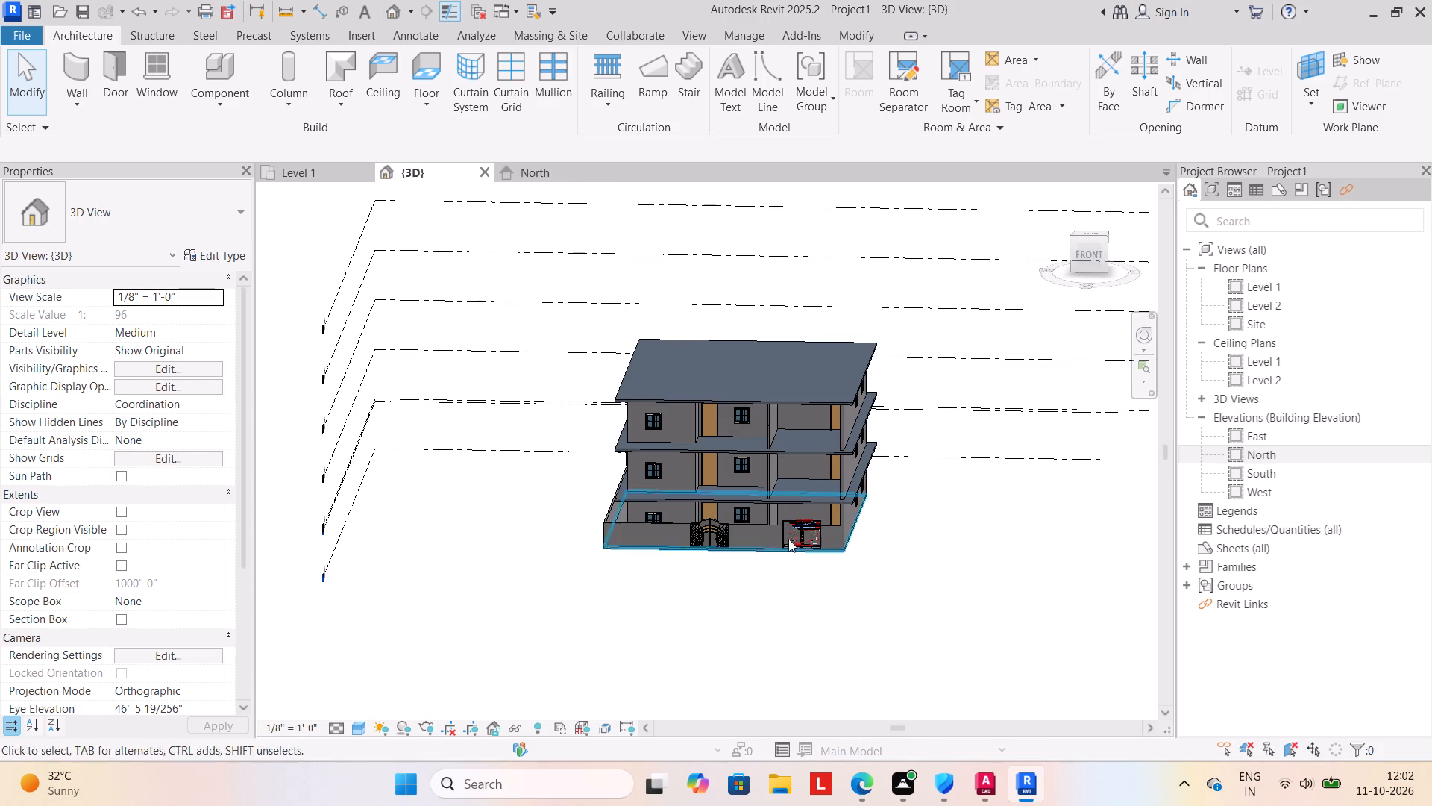
left_click(720, 400)
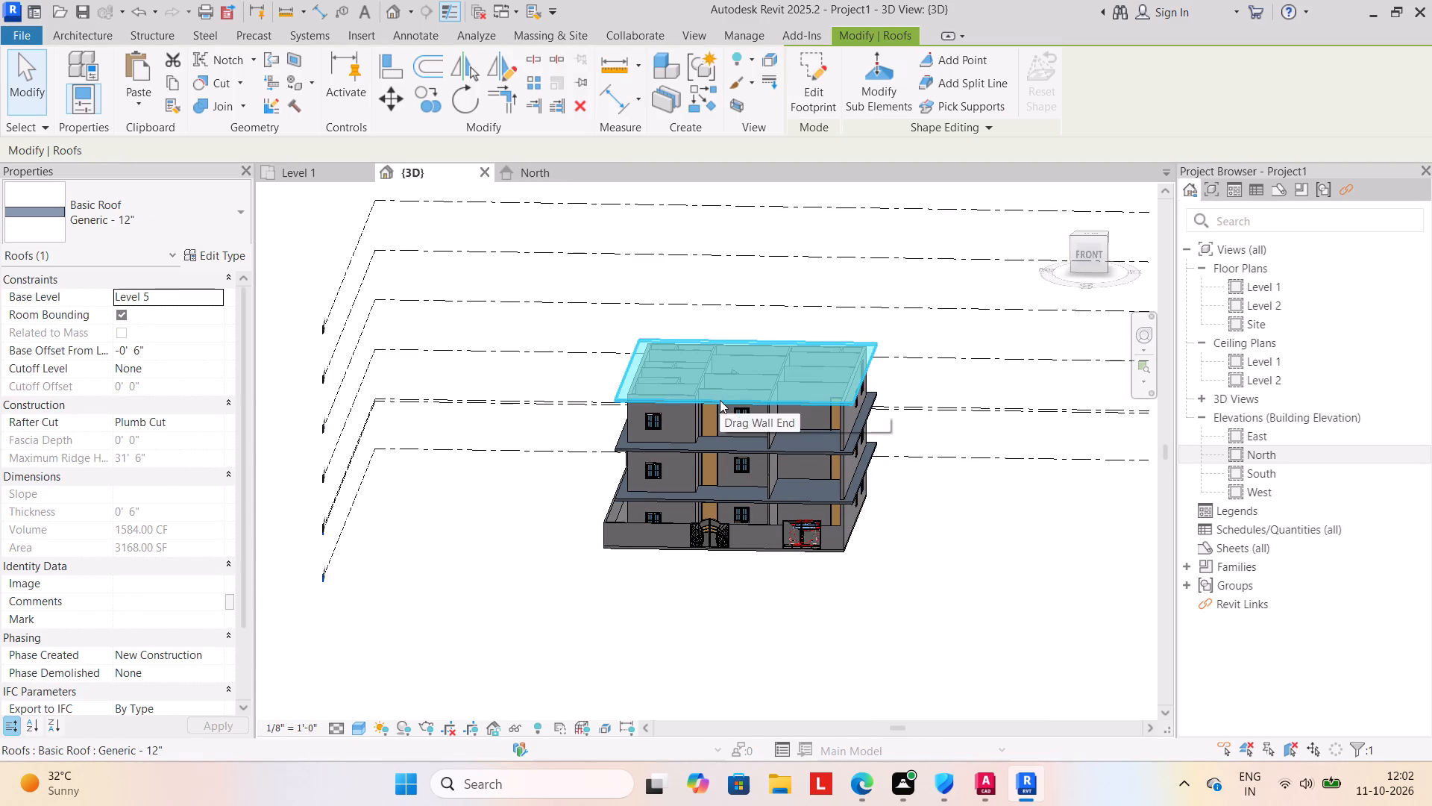
type("HH")
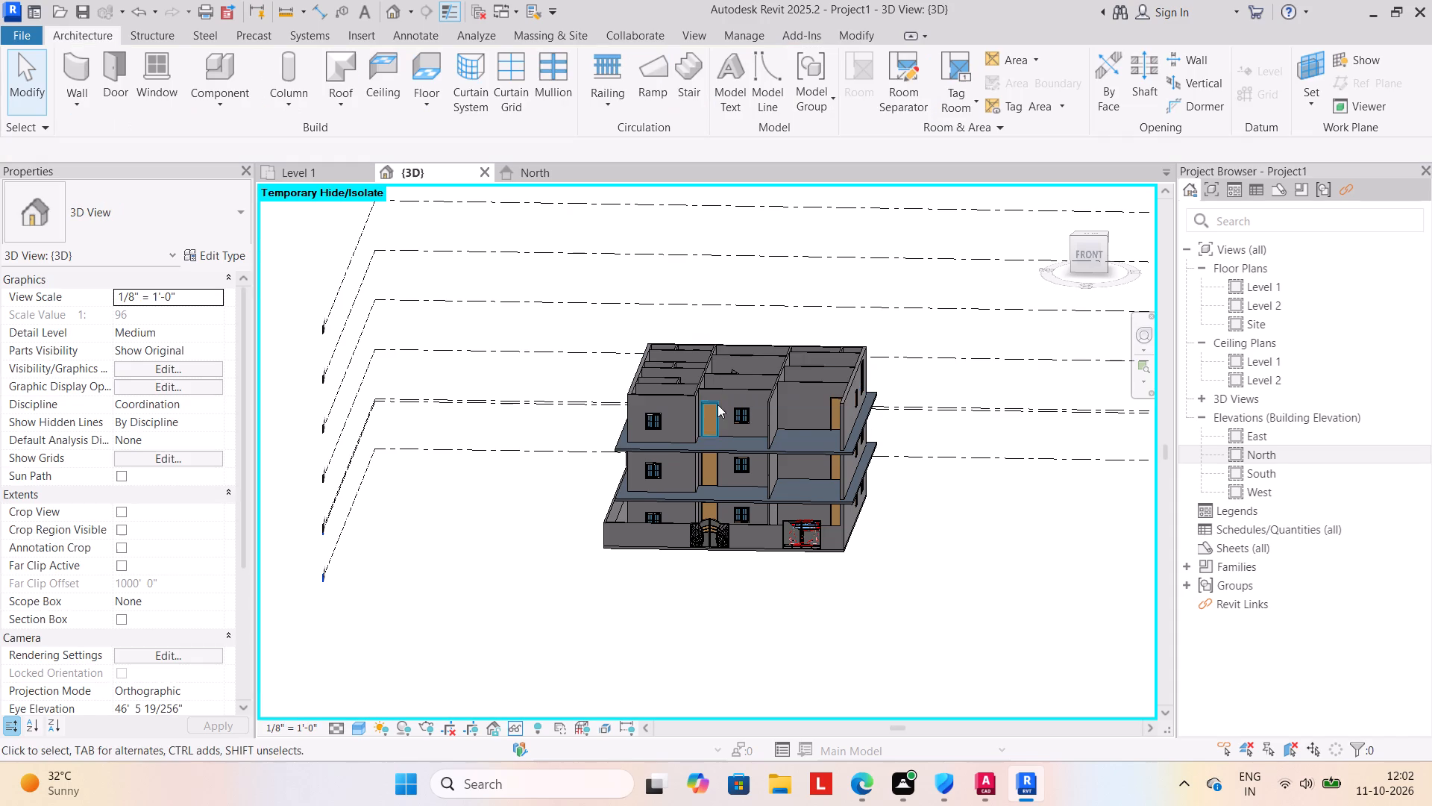
Examine the winder stair inside the uncovered top storey from above.
scroll(767, 559, "up", 1)
middle_click_drag(767, 560, 745, 667, "shift")
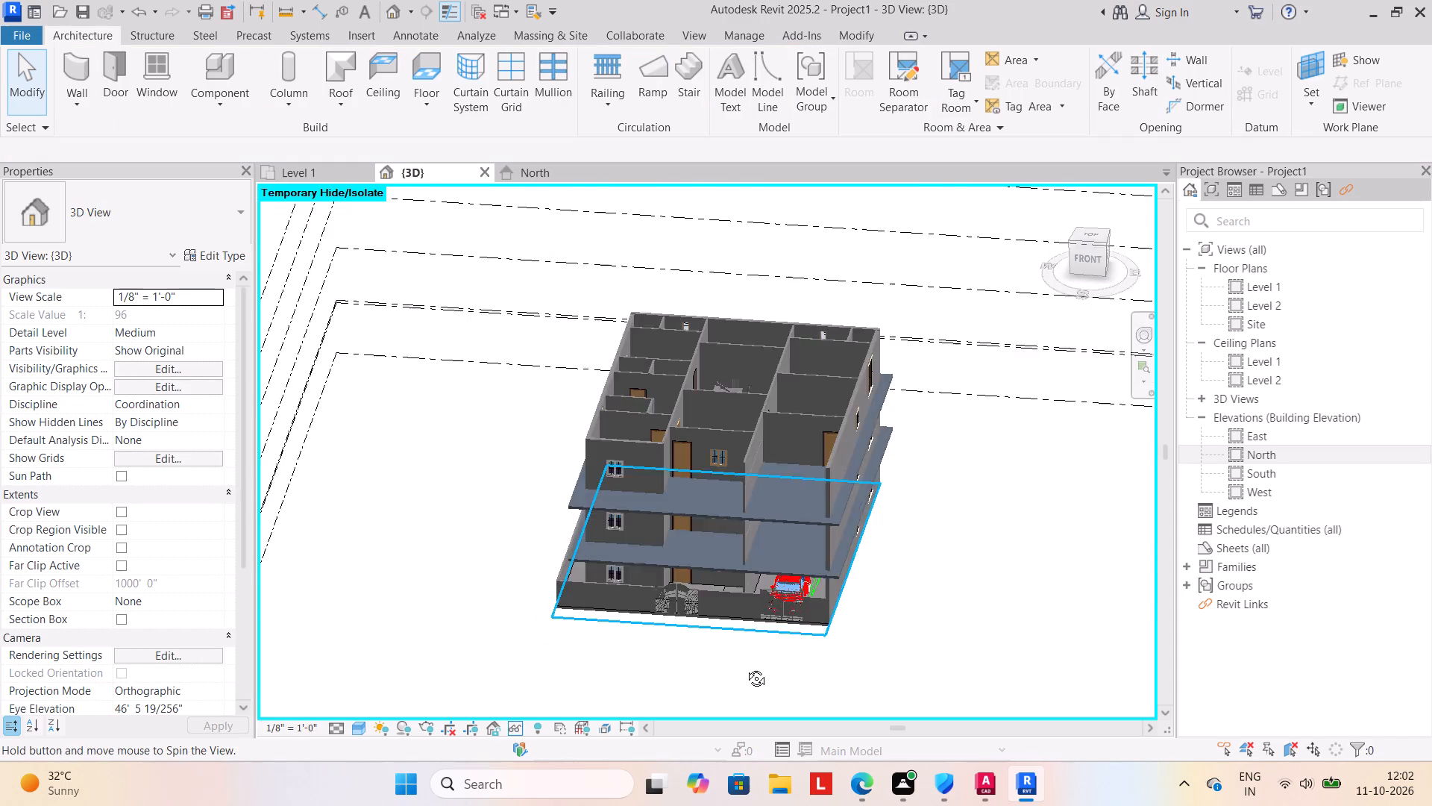
middle_click_drag(745, 667, 738, 703, "shift")
scroll(816, 616, "down", 1)
middle_click_drag(818, 614, 882, 531)
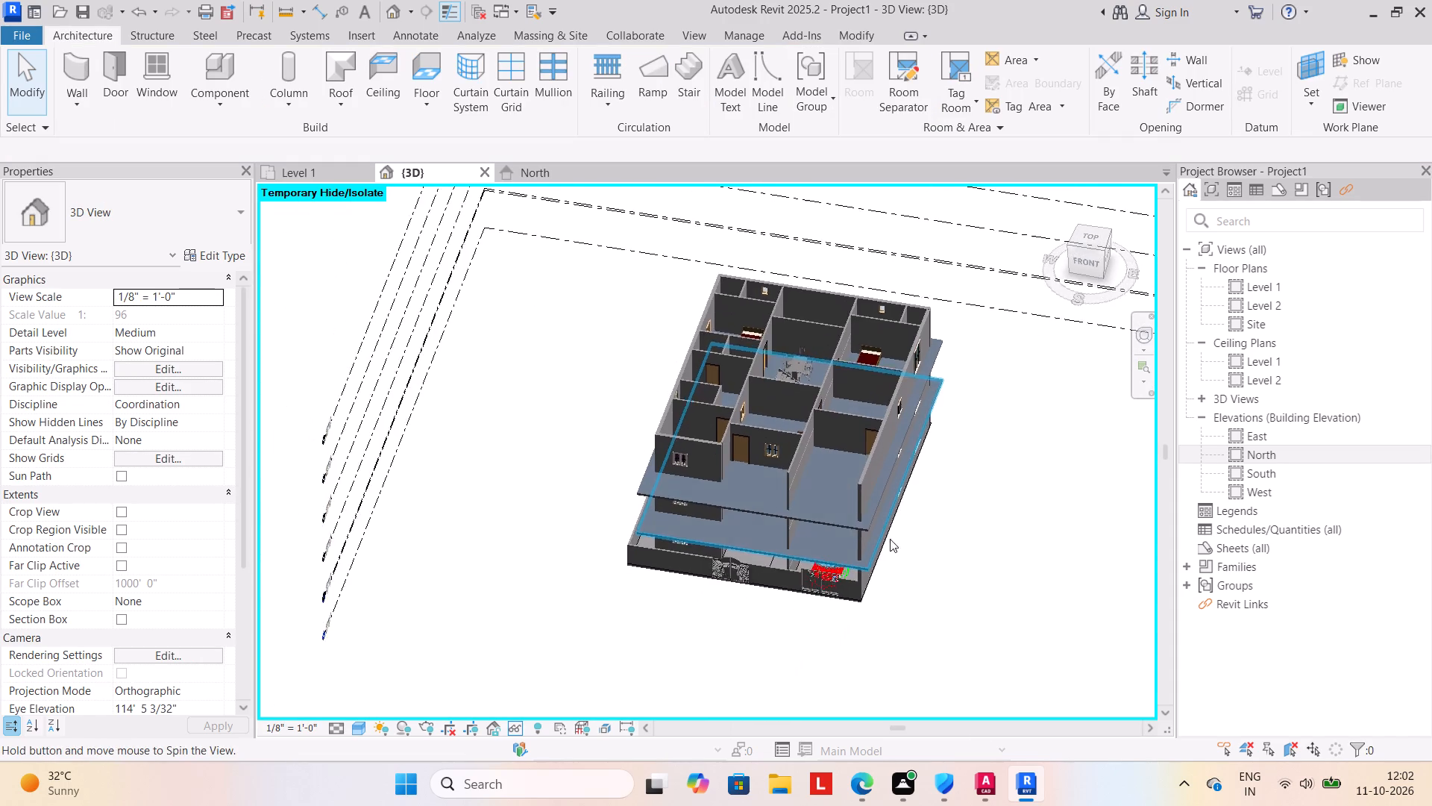
middle_click_drag(917, 552, 905, 662, "shift")
scroll(797, 421, "up", 4)
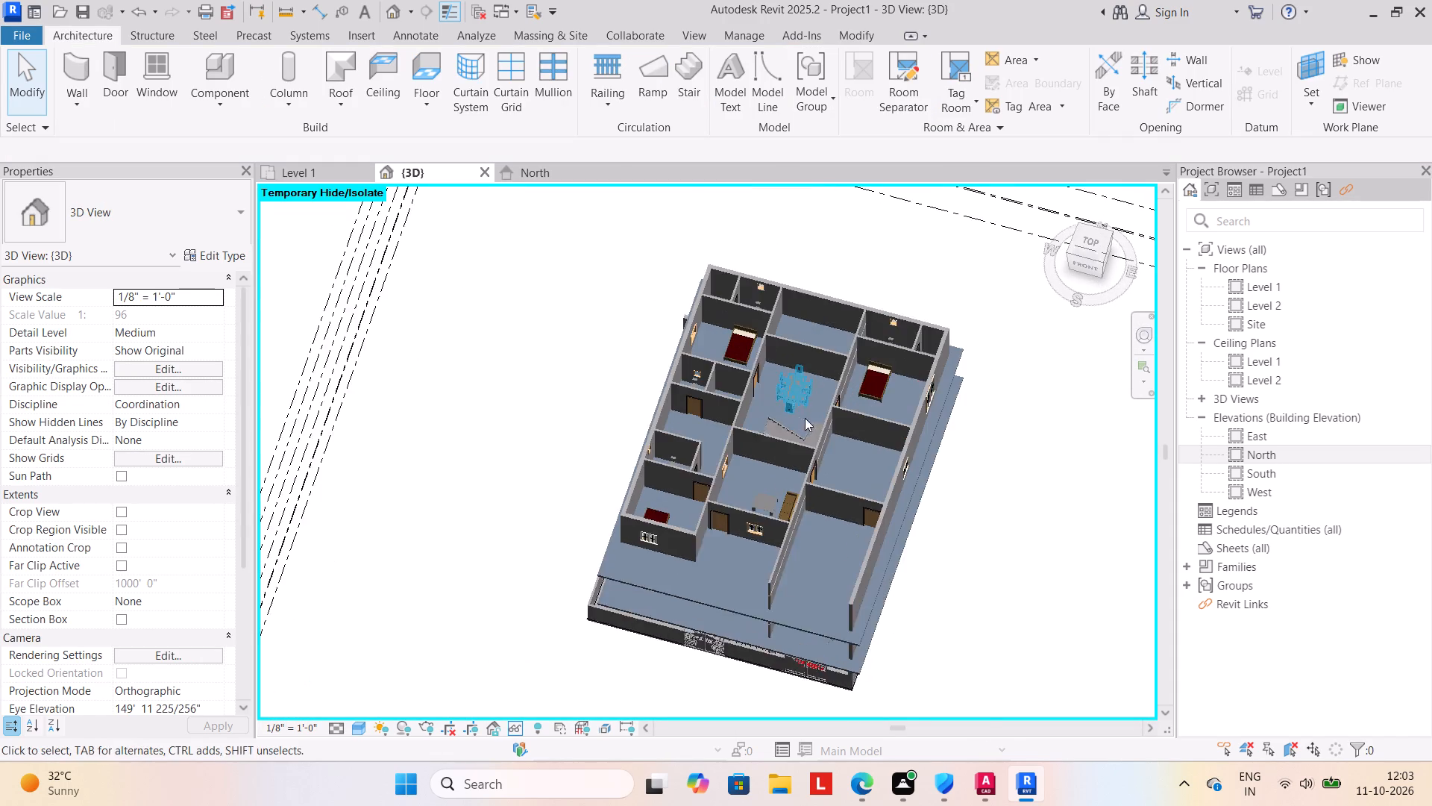
scroll(805, 418, "up", 2)
middle_click_drag(831, 574, 785, 663, "shift")
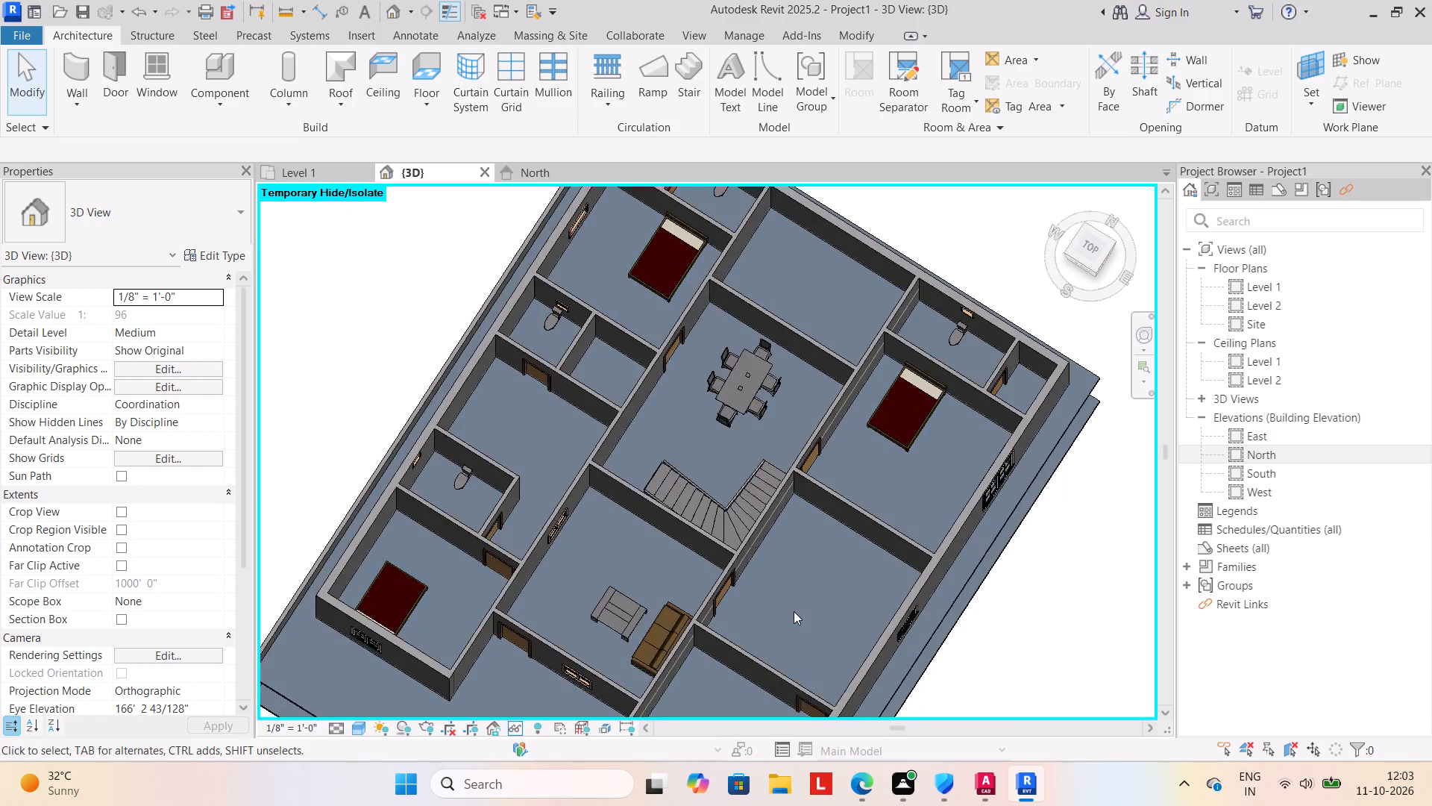
scroll(794, 612, "down", 2)
middle_click_drag(794, 614, 870, 609, "shift")
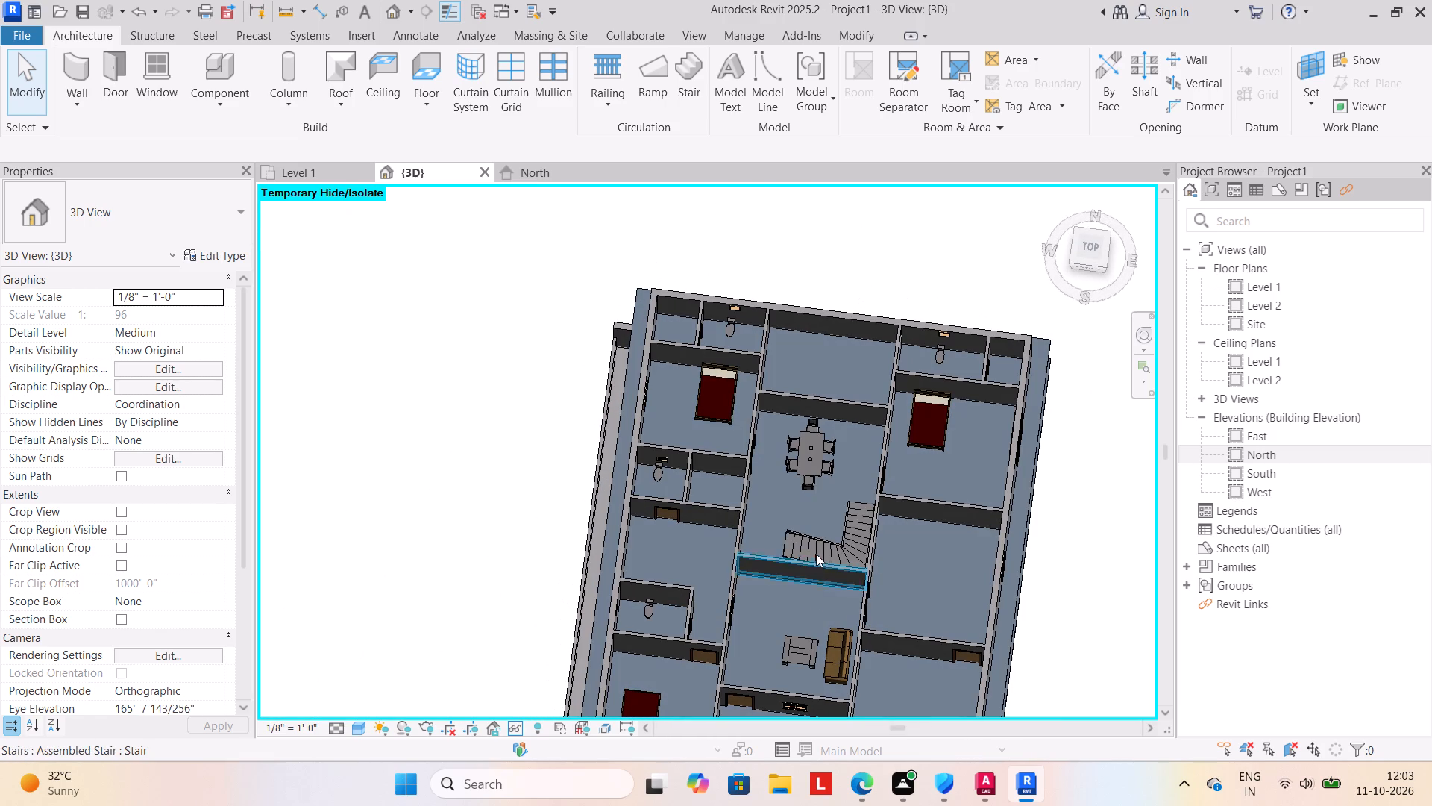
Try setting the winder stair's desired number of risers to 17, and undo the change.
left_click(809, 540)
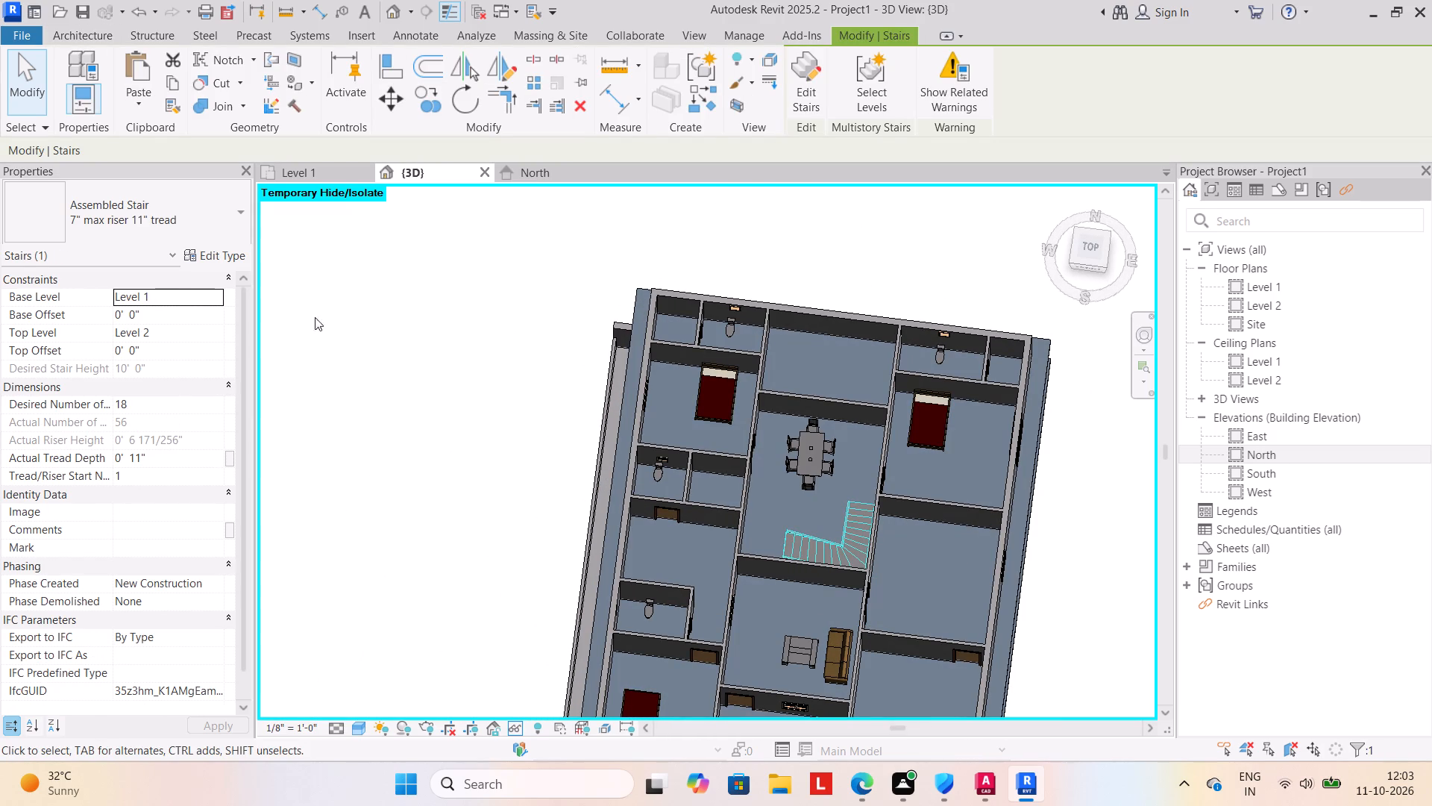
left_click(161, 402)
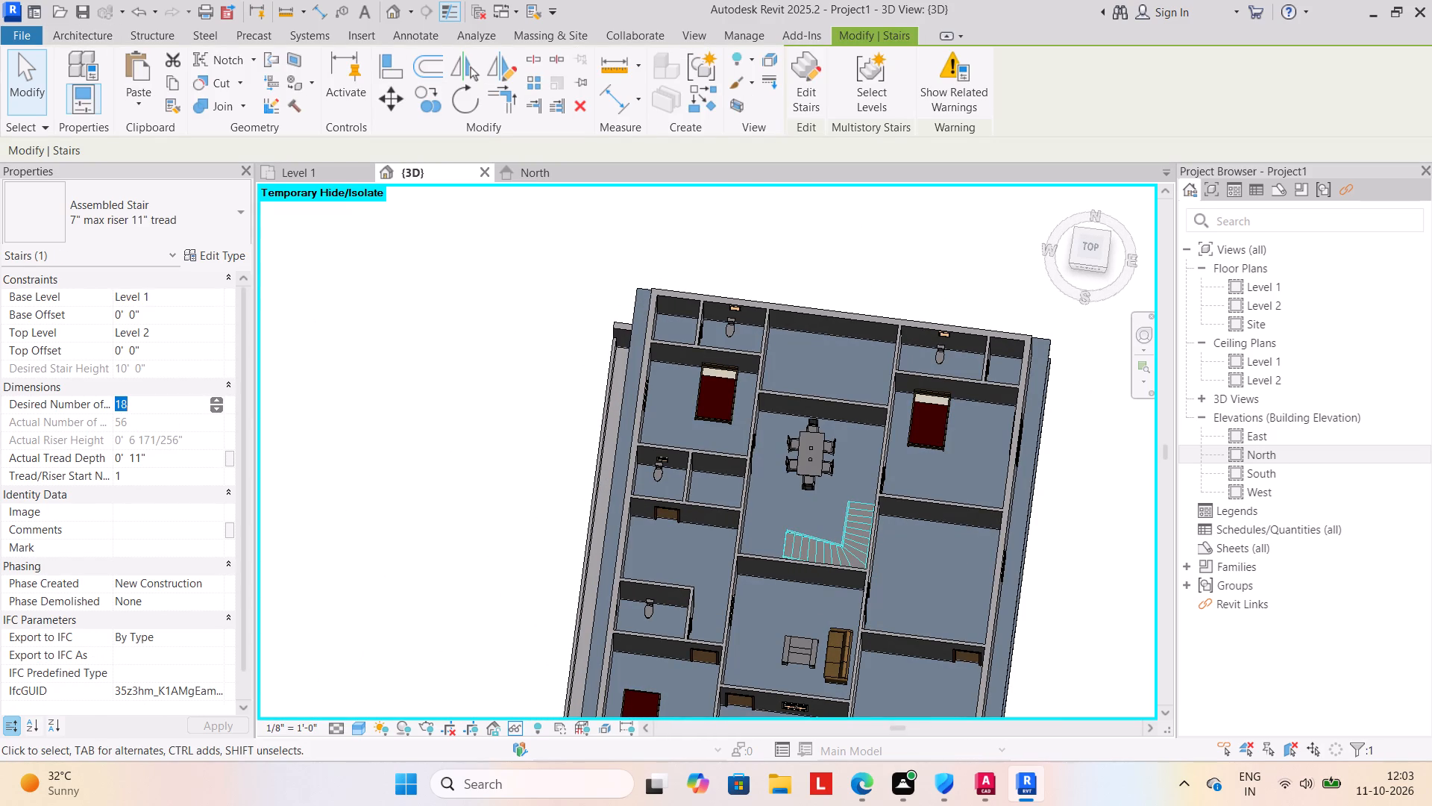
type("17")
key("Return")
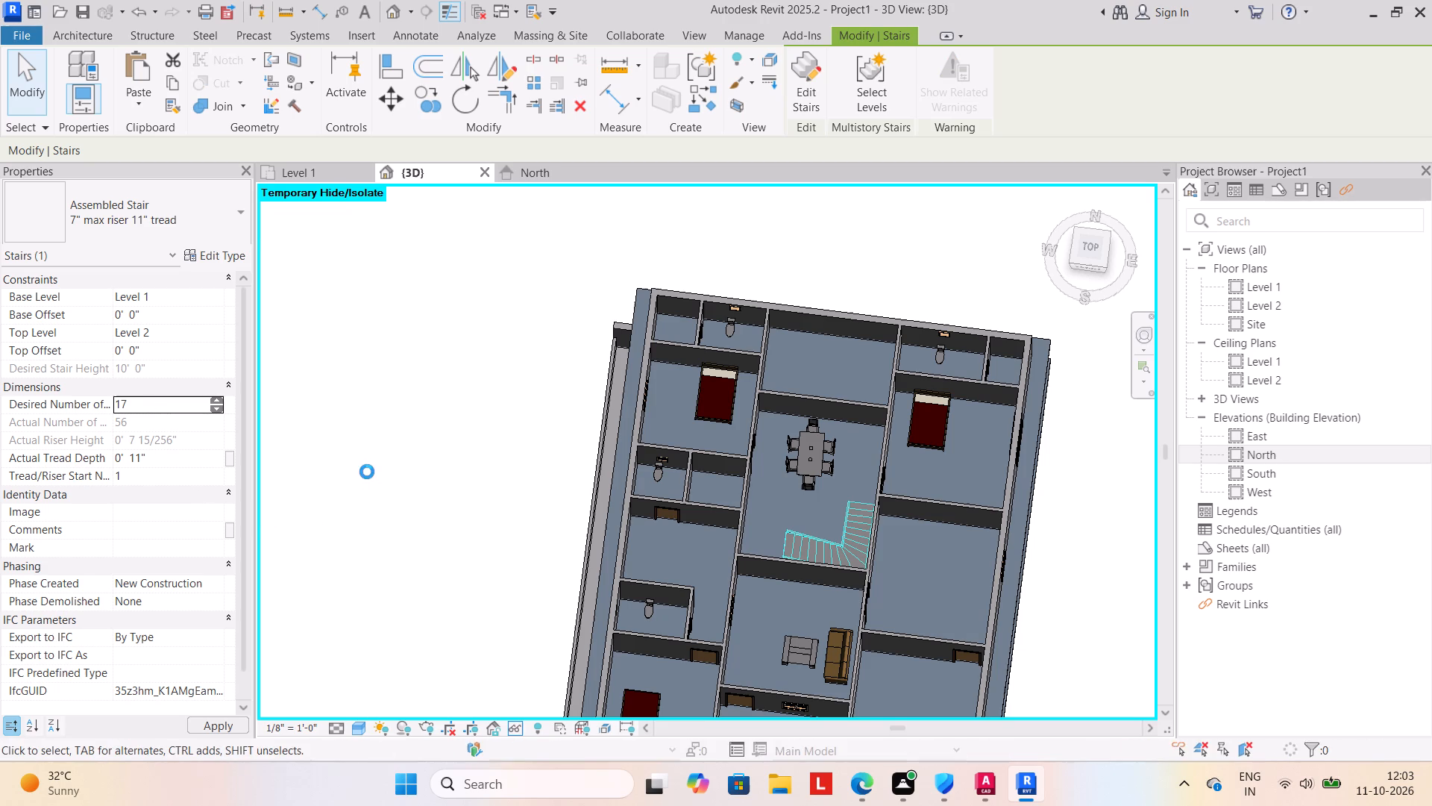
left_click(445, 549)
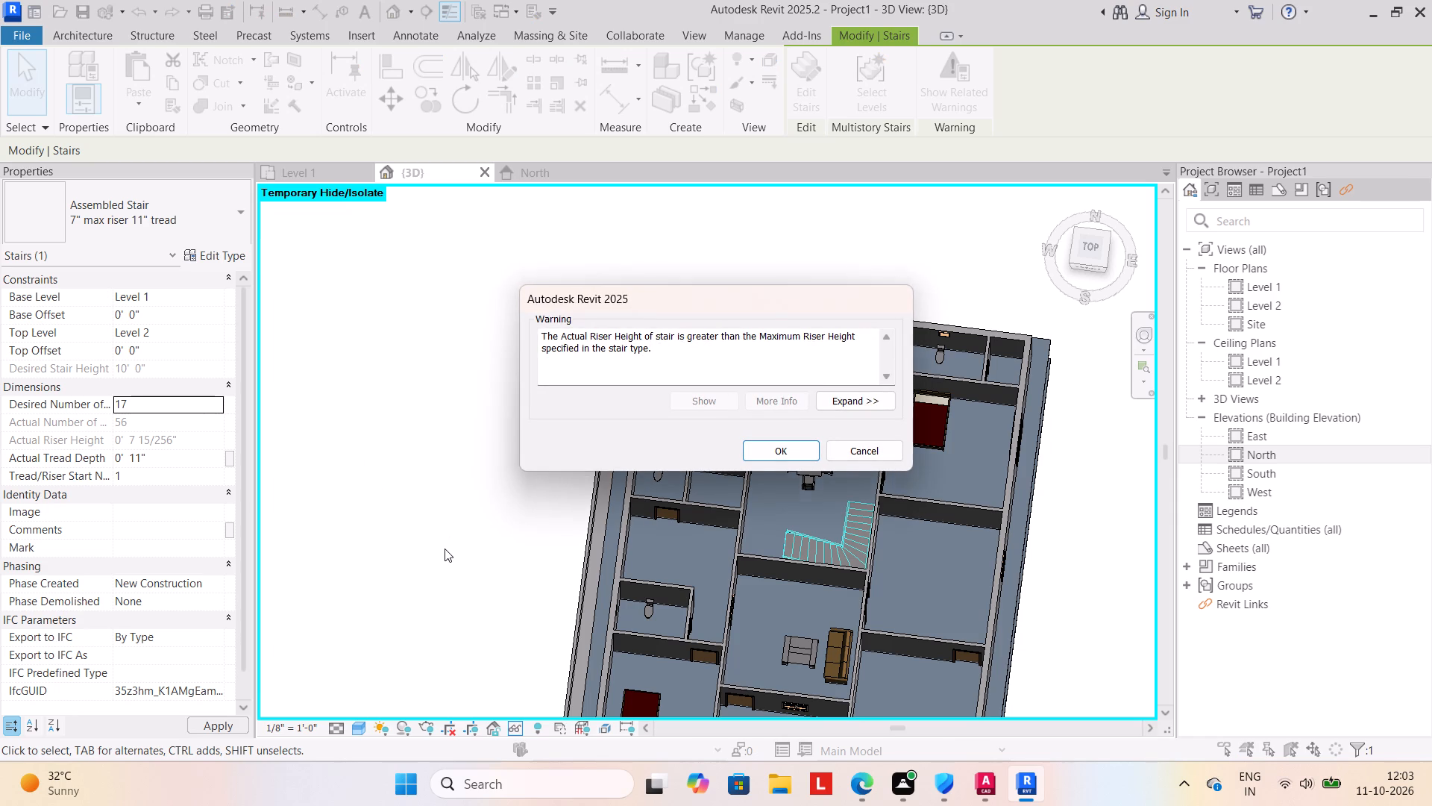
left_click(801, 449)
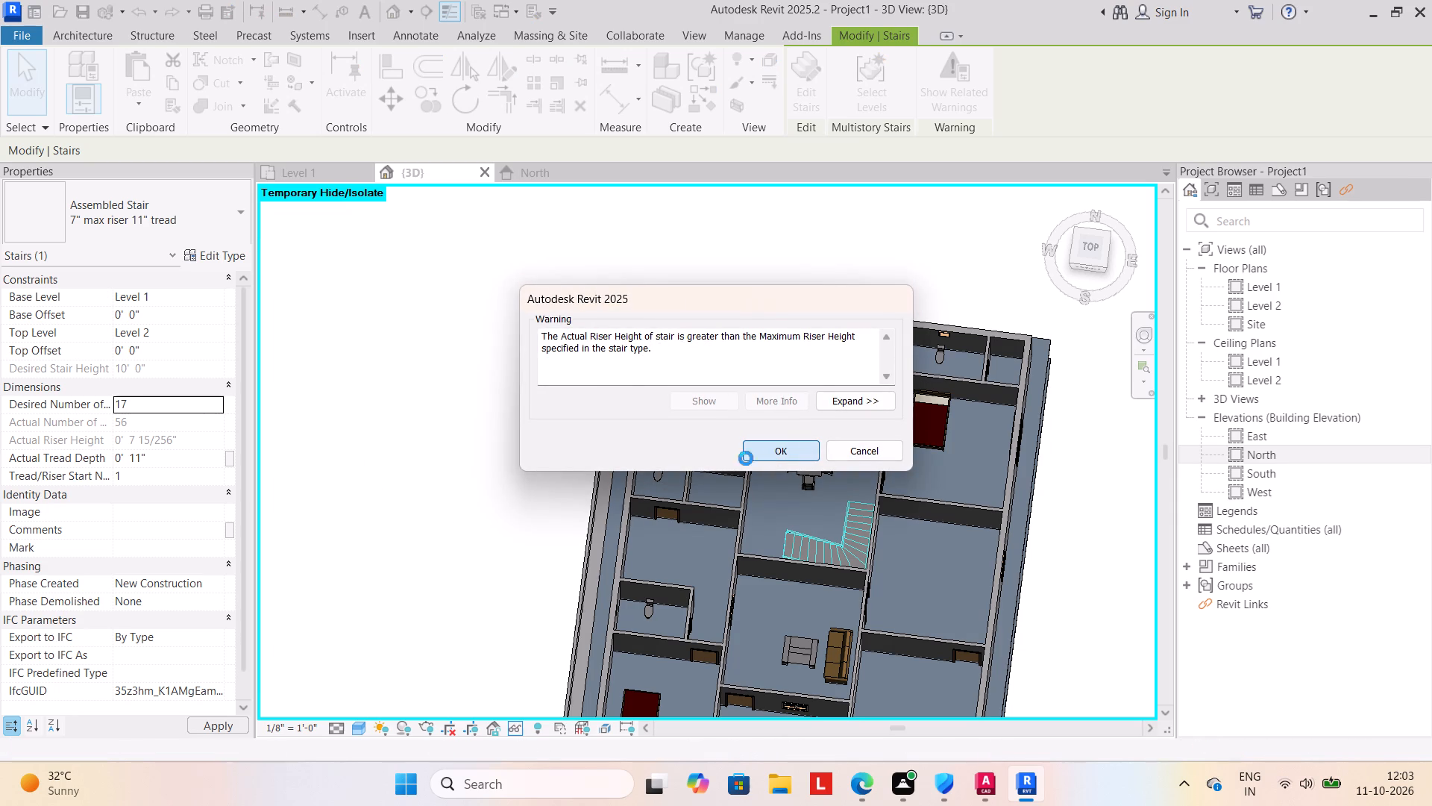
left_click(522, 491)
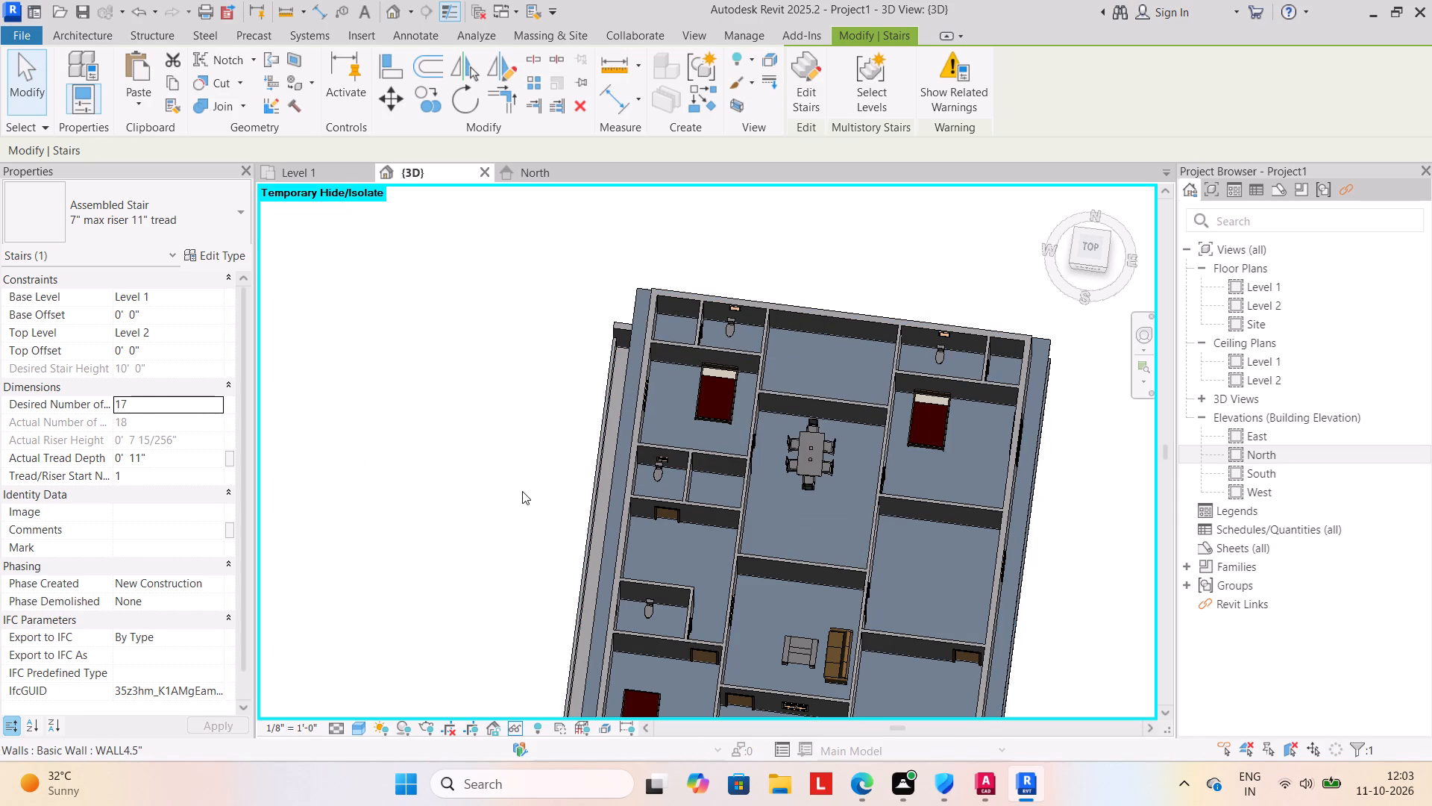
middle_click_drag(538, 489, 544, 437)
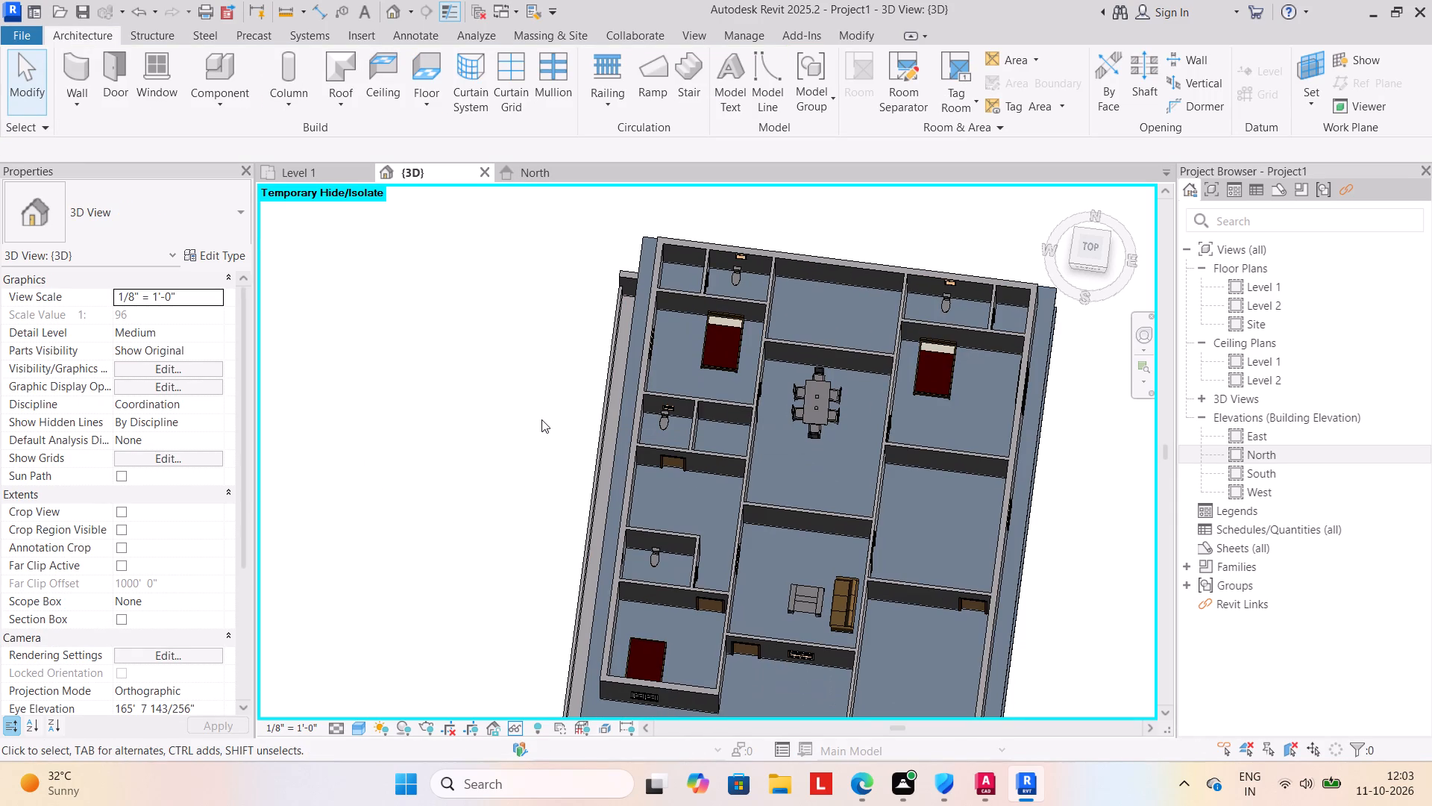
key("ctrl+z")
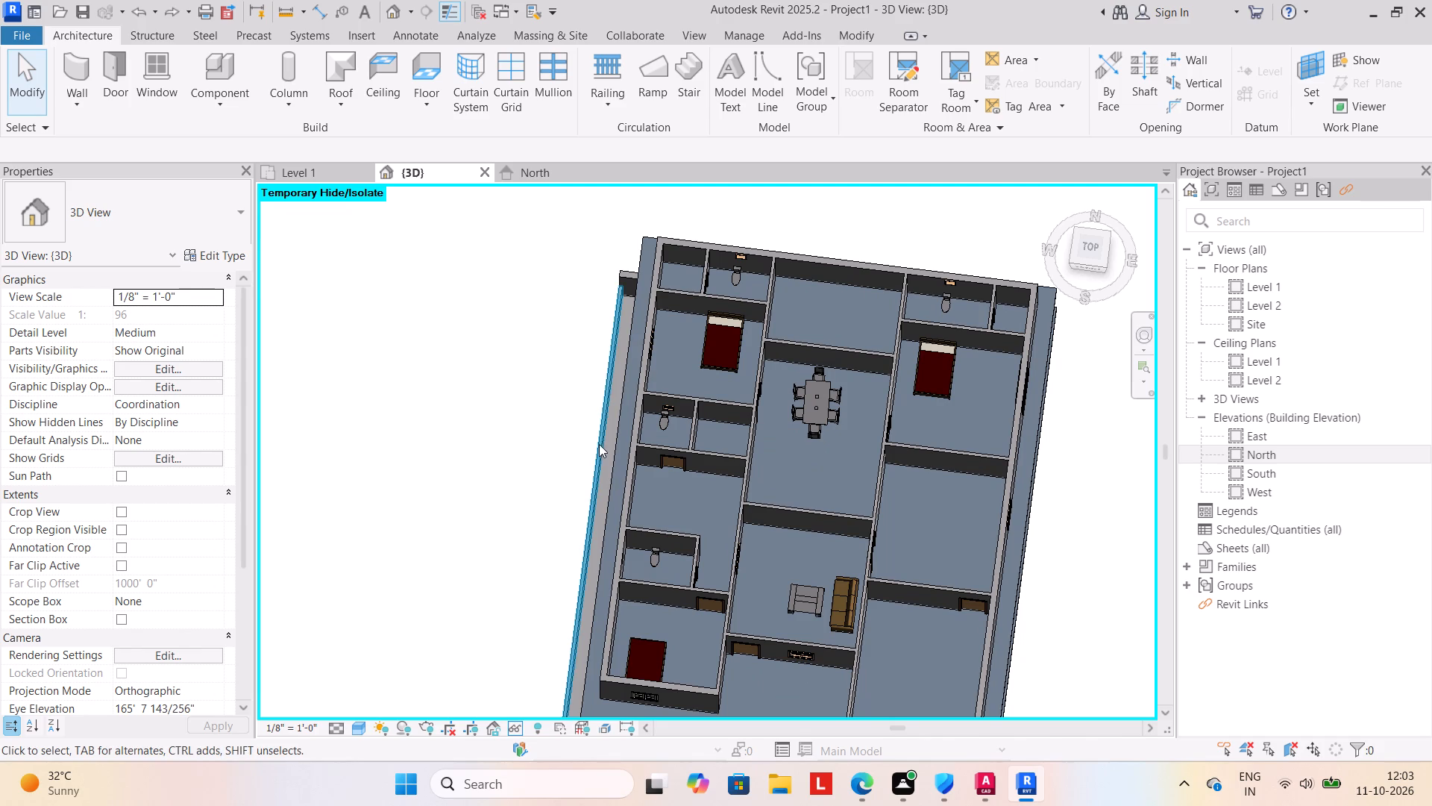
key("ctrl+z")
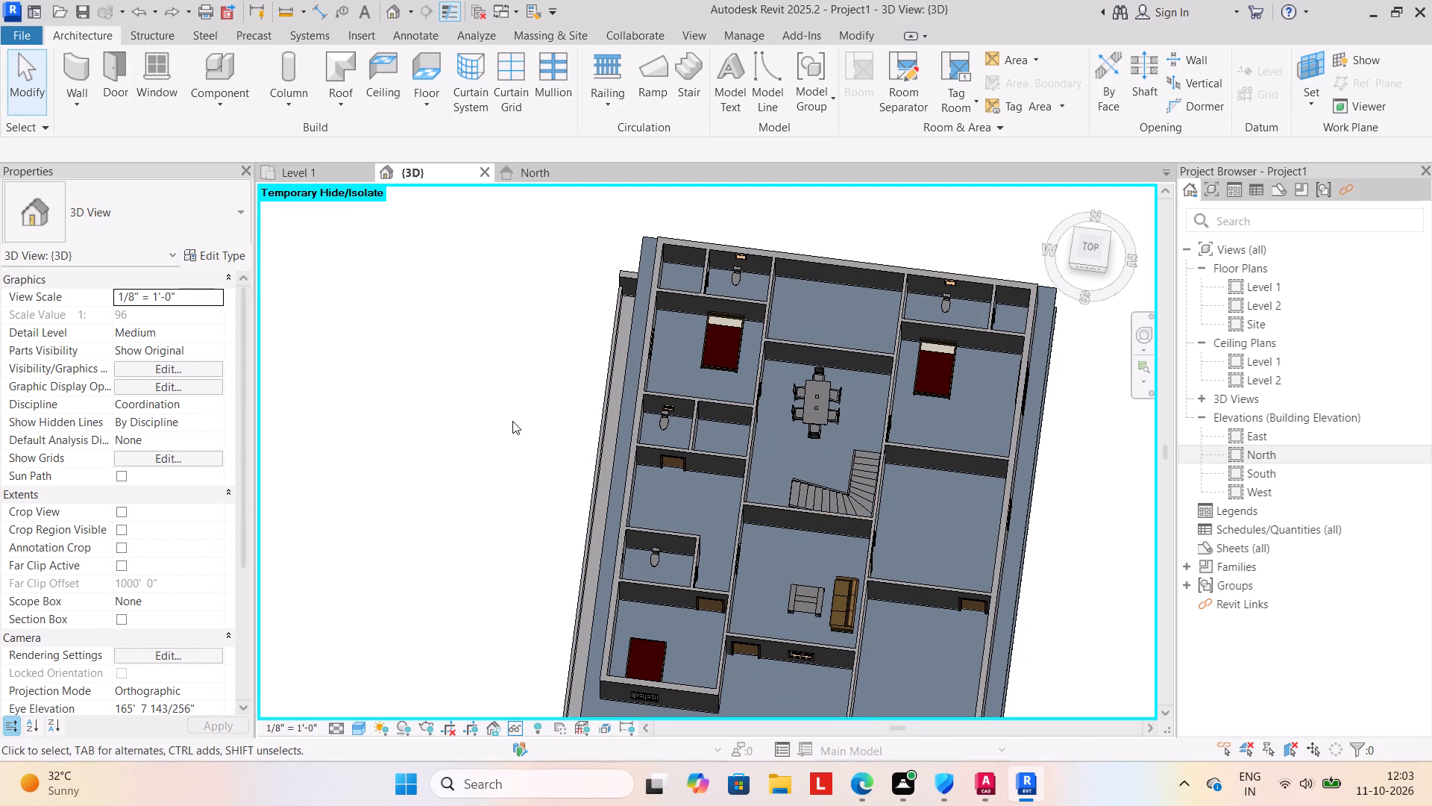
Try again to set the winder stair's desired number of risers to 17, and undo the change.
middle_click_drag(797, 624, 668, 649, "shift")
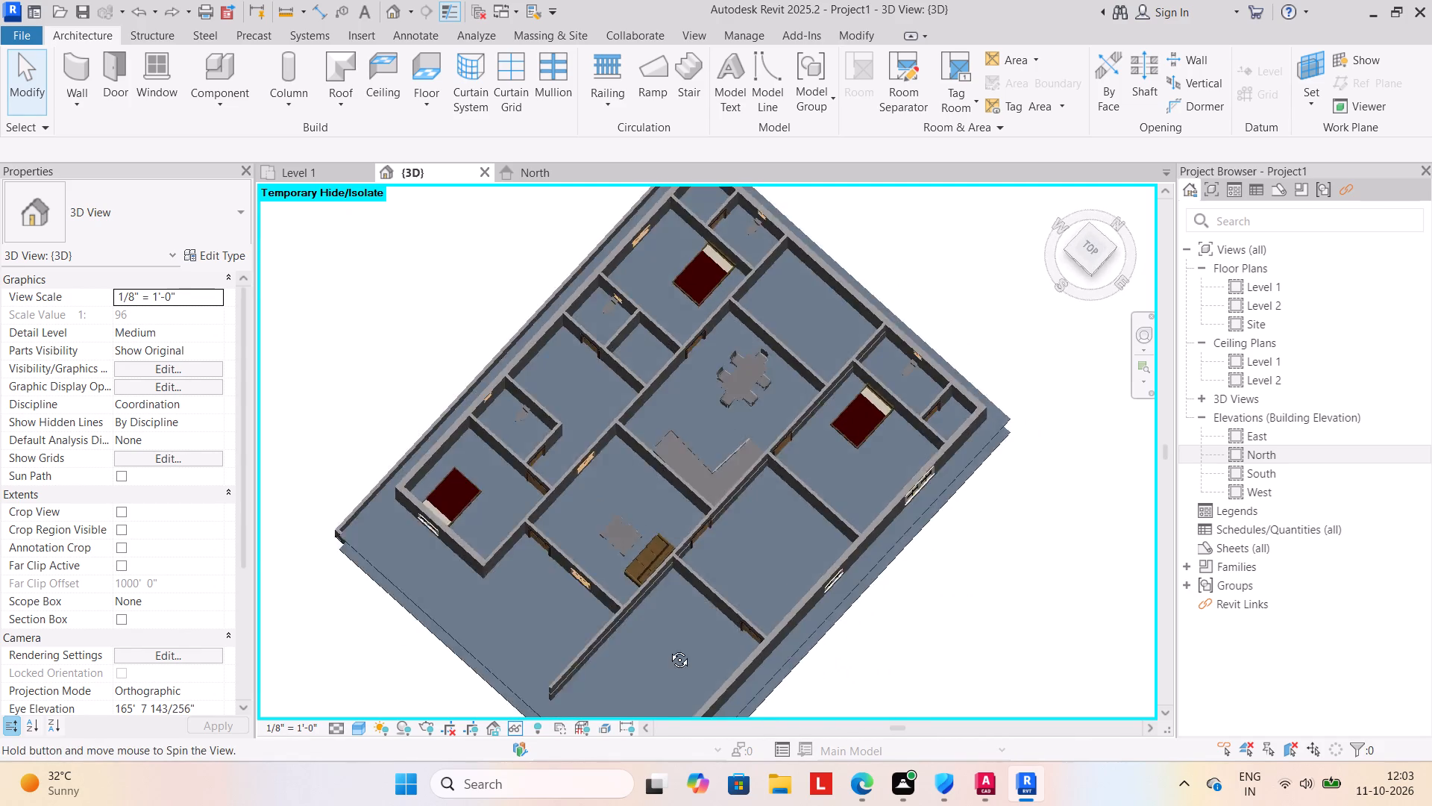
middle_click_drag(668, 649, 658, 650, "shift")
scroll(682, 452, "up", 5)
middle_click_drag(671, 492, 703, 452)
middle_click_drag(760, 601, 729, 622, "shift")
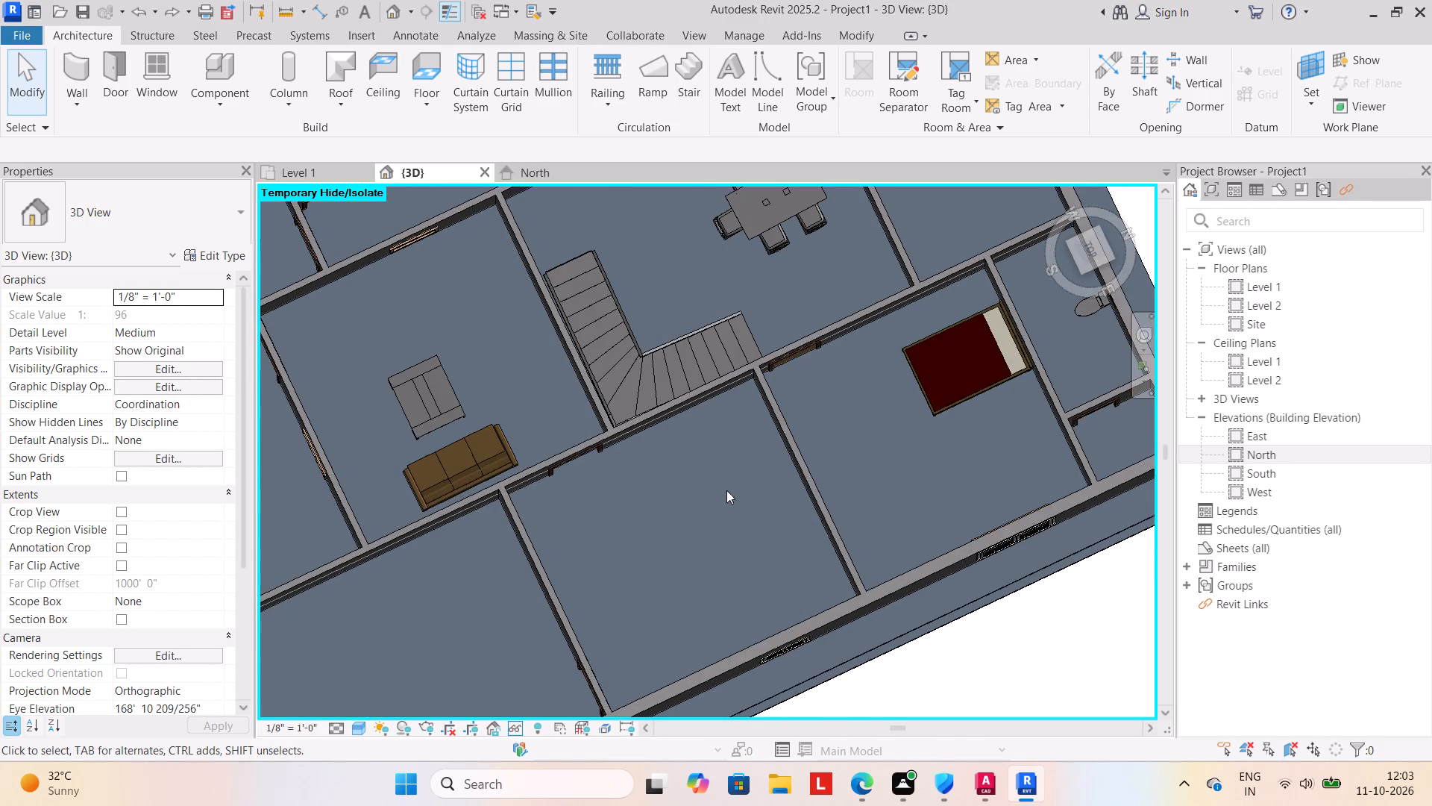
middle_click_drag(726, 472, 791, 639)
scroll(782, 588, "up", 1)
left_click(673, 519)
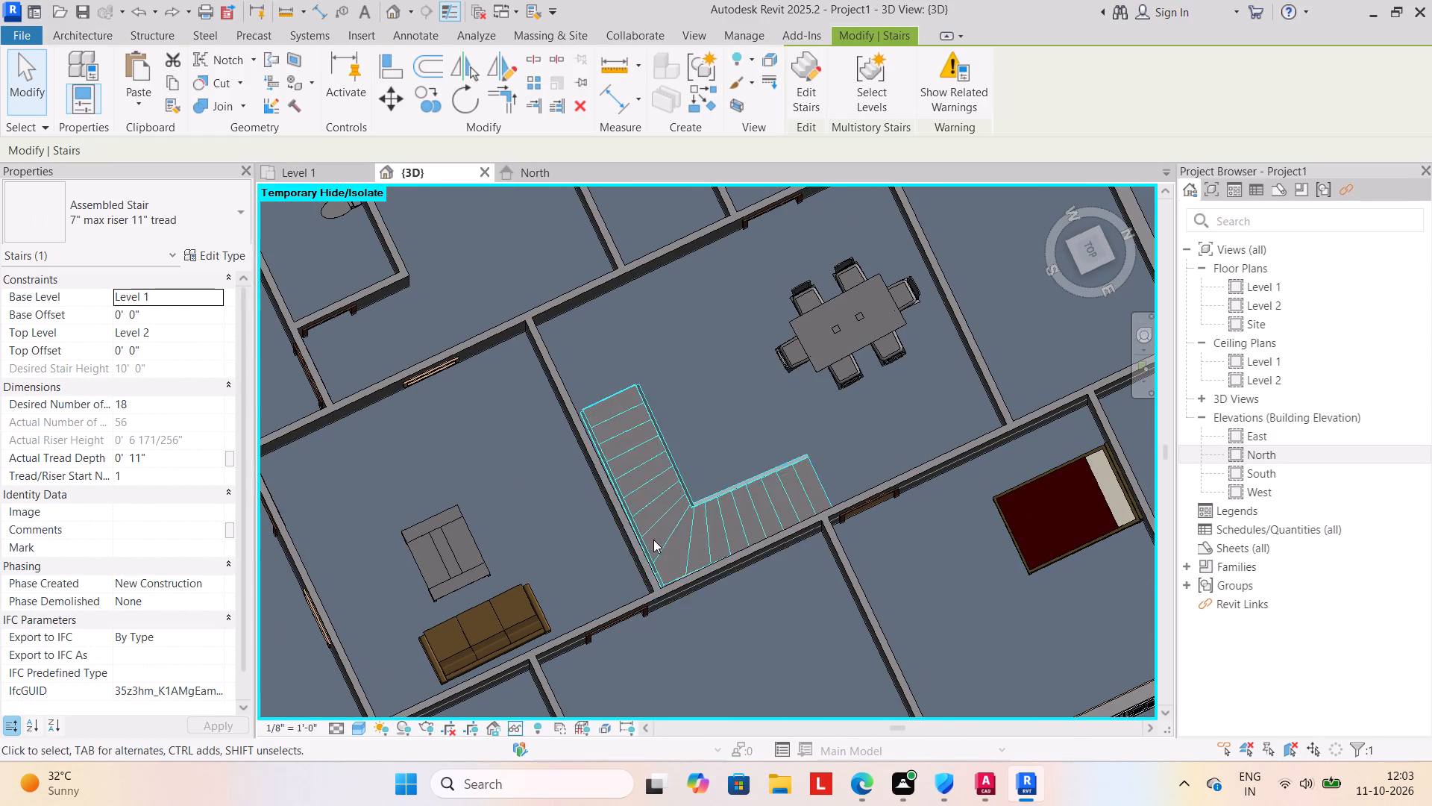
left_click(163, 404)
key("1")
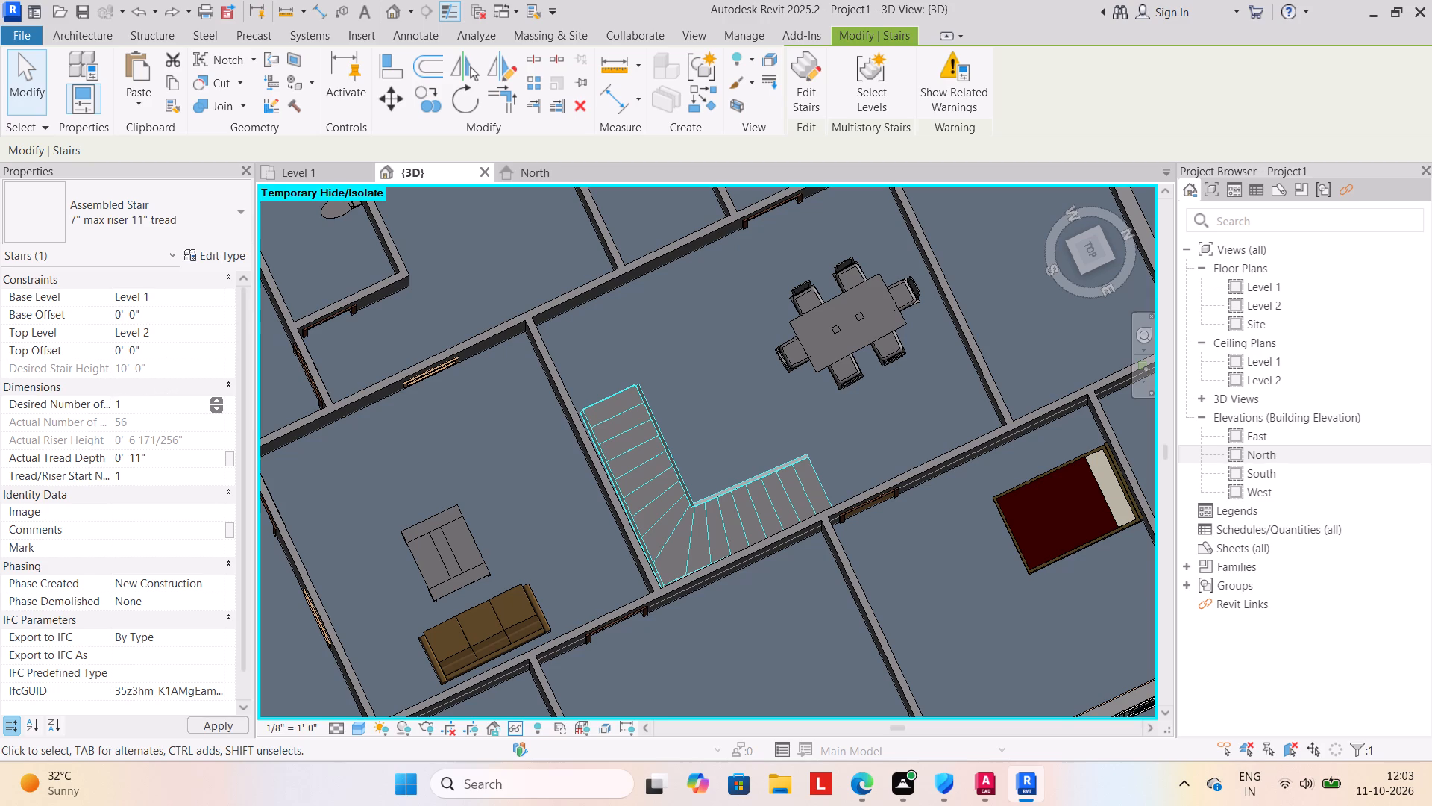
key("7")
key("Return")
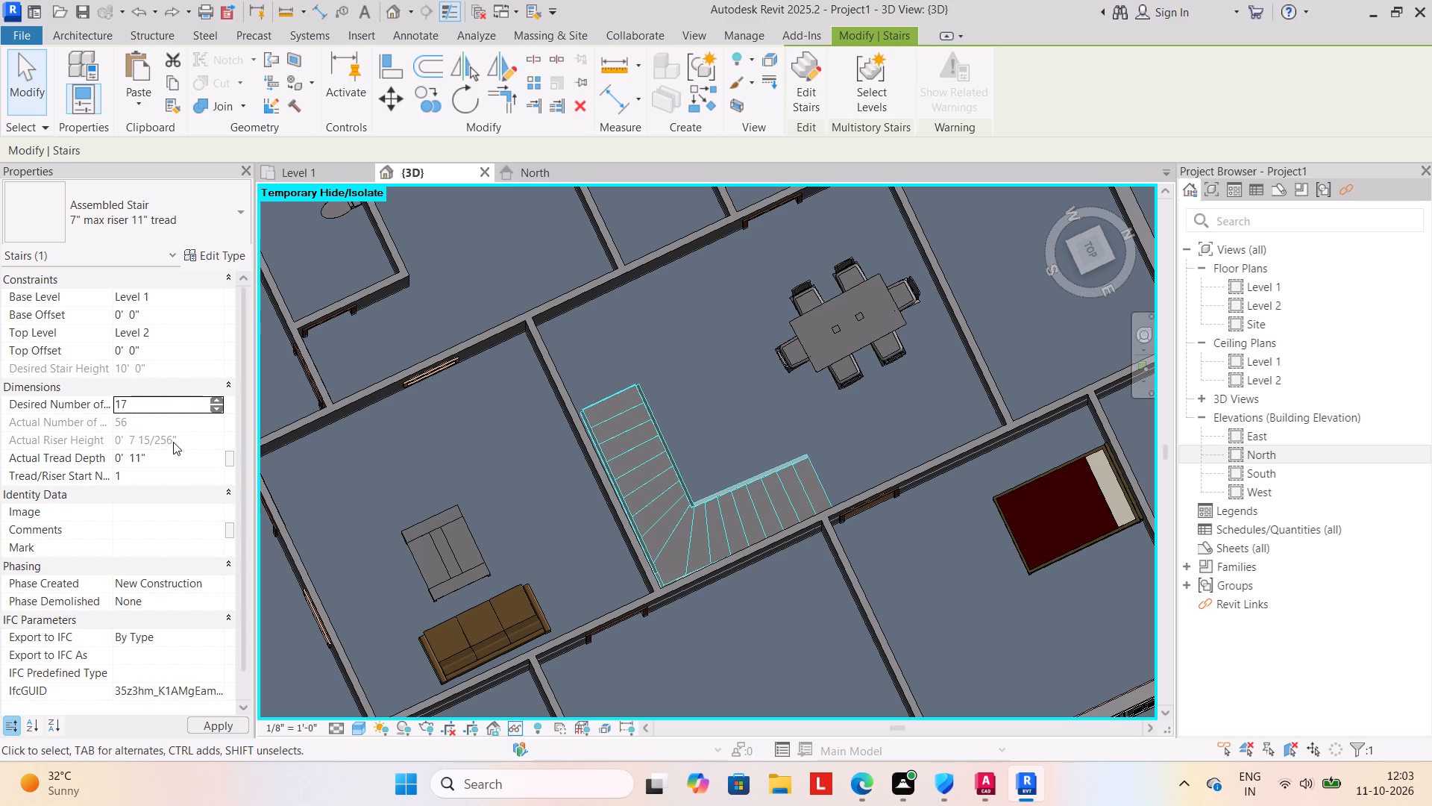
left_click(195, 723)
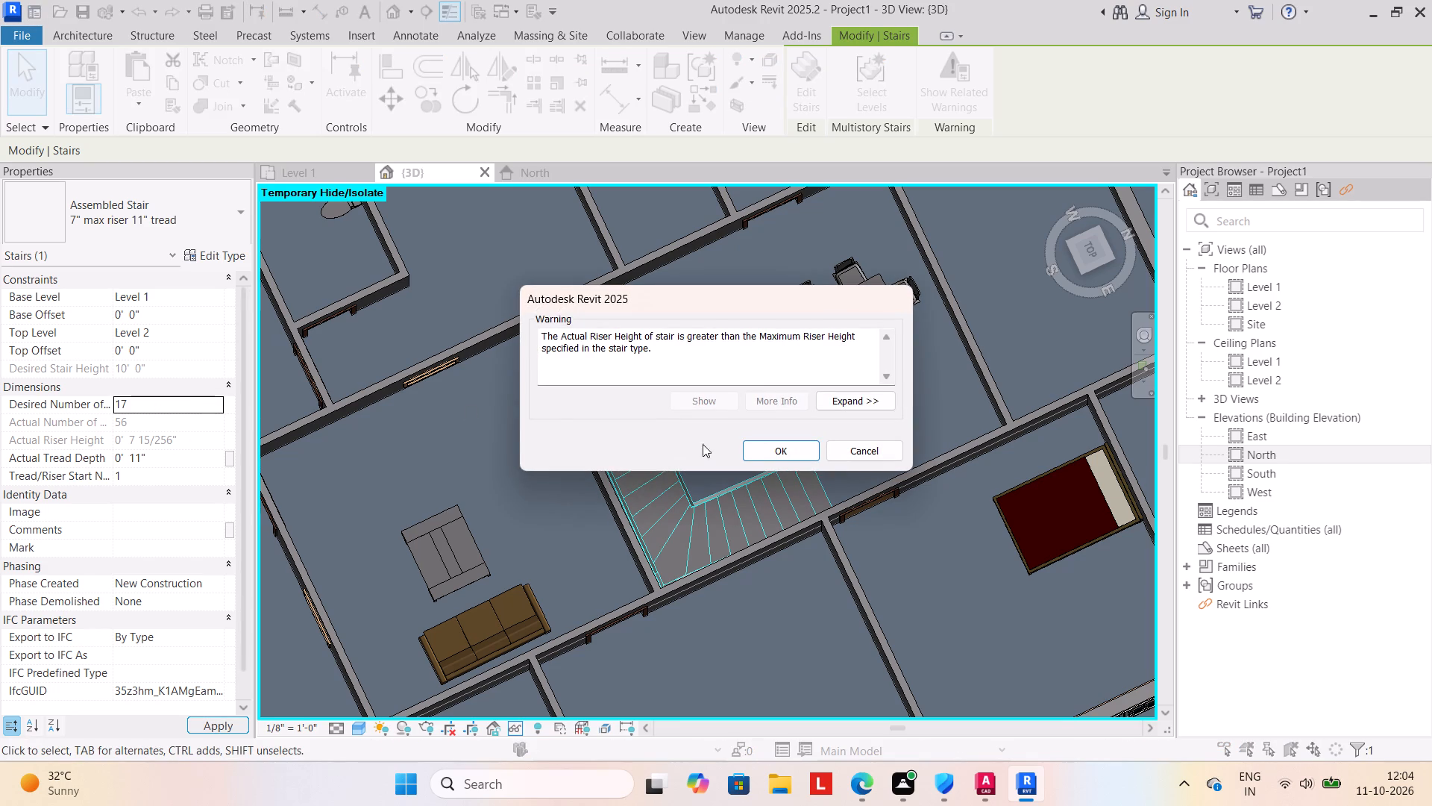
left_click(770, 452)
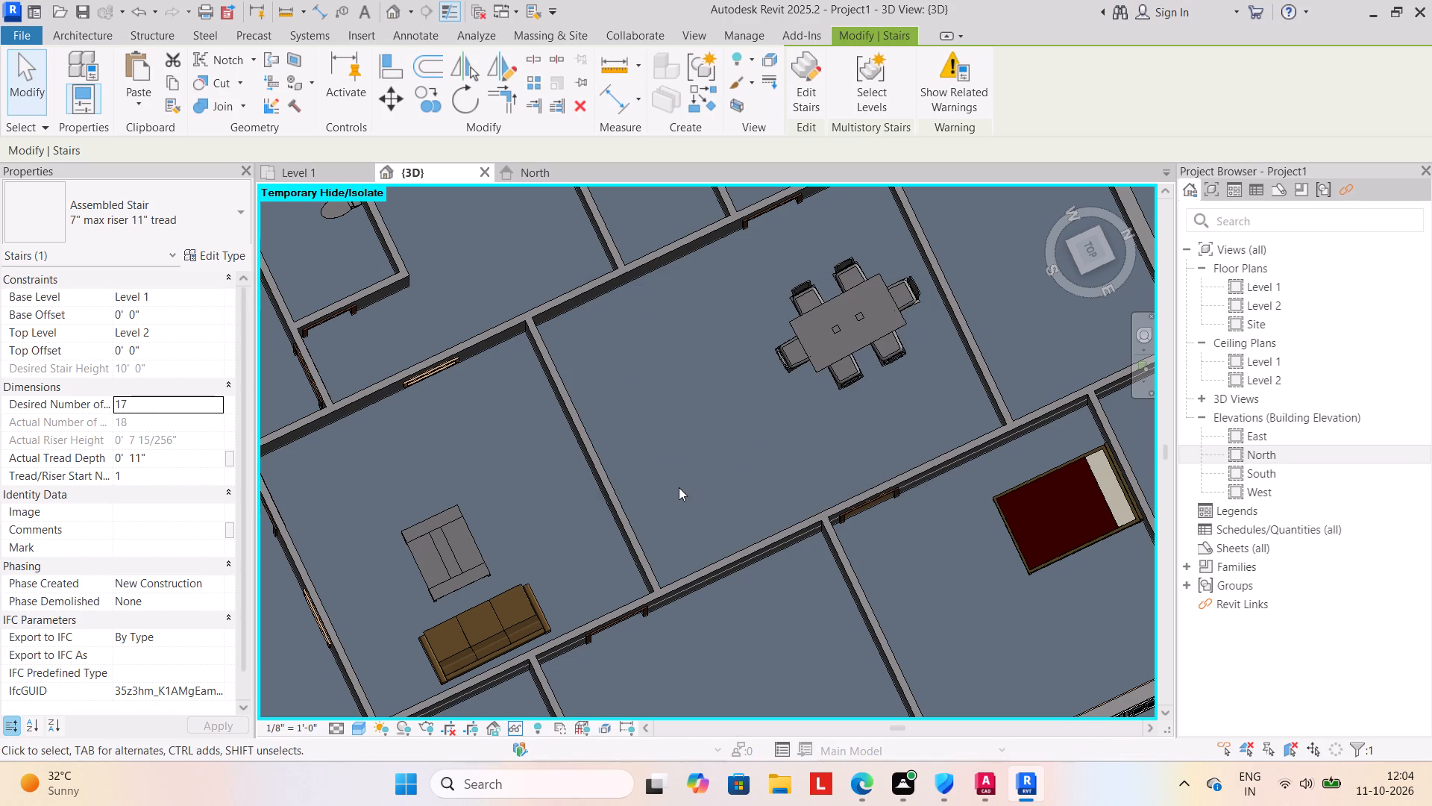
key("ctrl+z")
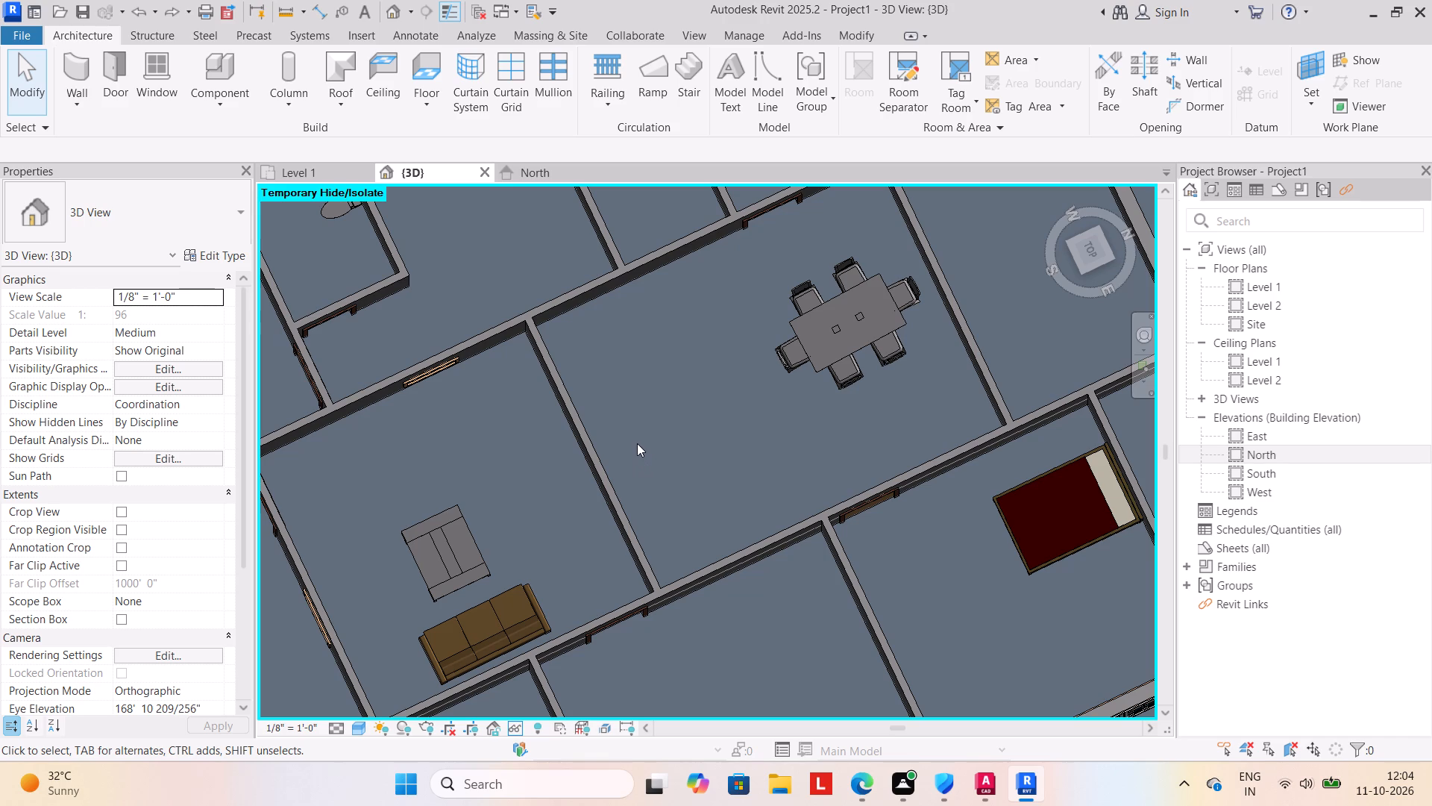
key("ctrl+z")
Examine the stair and the floors around it from an oblique view above the front.
scroll(697, 484, "down", 4)
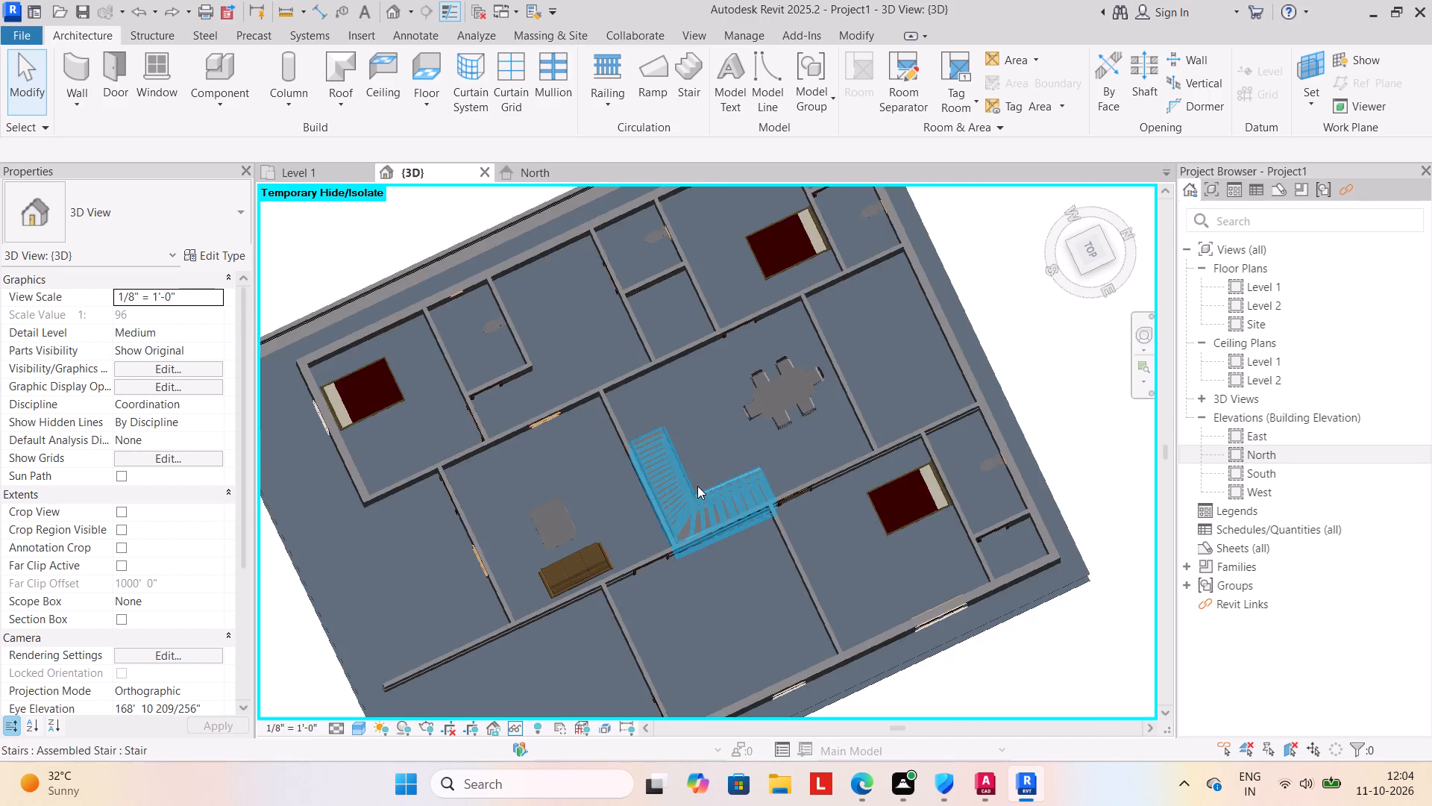
scroll(697, 488, "down", 4)
middle_click_drag(691, 585, 792, 597, "shift")
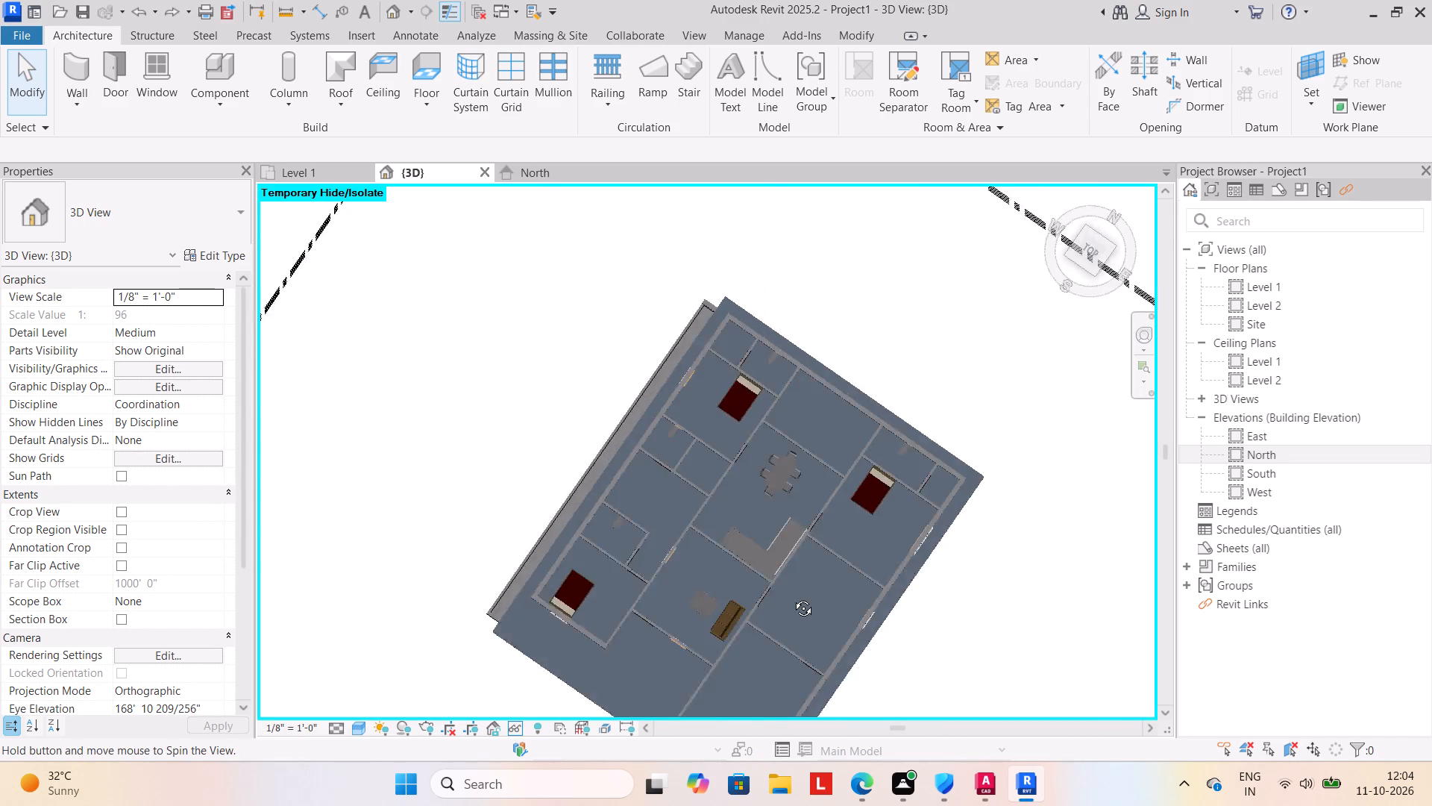
middle_click_drag(792, 597, 795, 597, "shift")
scroll(795, 597, "down", 2)
middle_click_drag(789, 577, 749, 459)
middle_click_drag(691, 585, 749, 499, "shift")
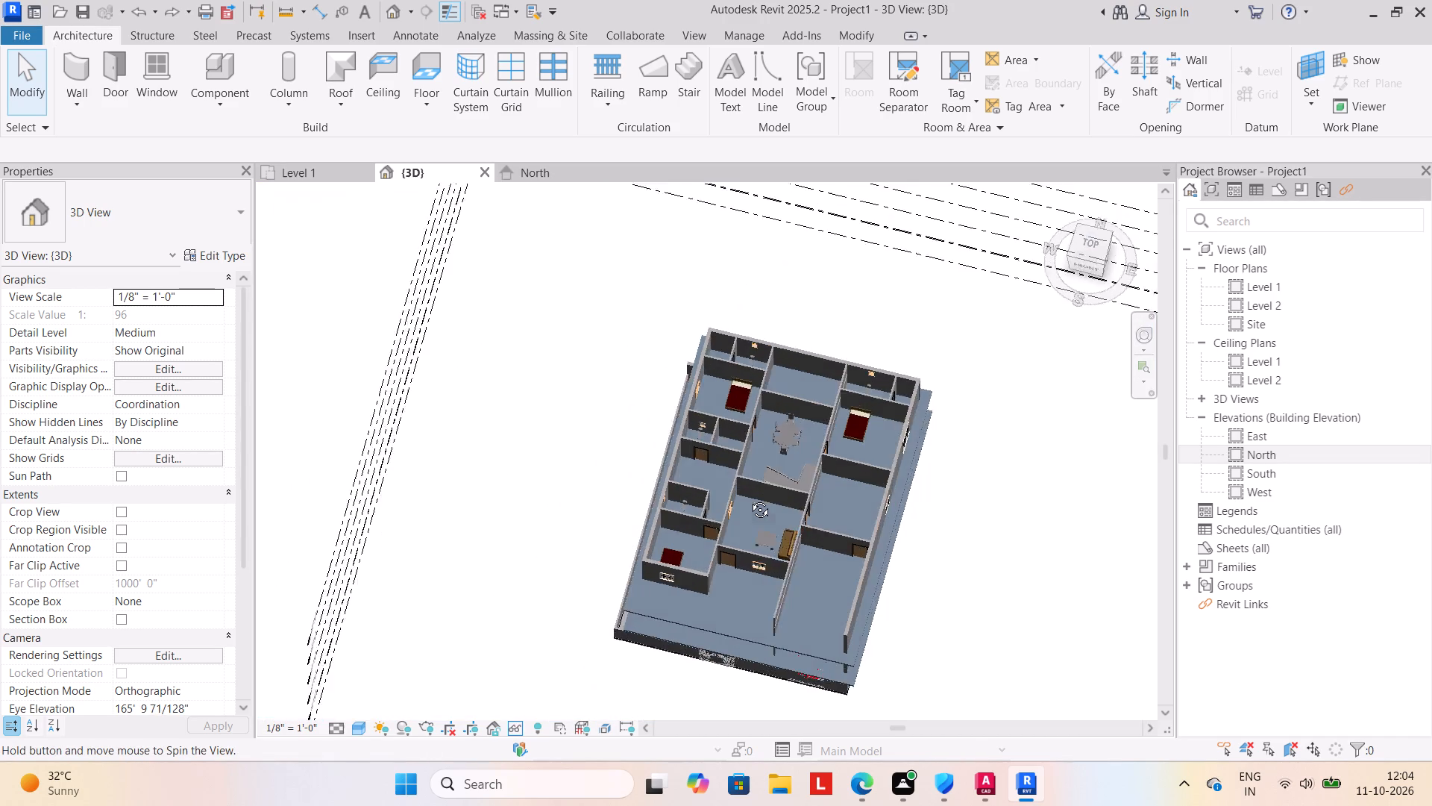
middle_click_drag(749, 499, 749, 498, "shift")
scroll(756, 496, "up", 1, "shift")
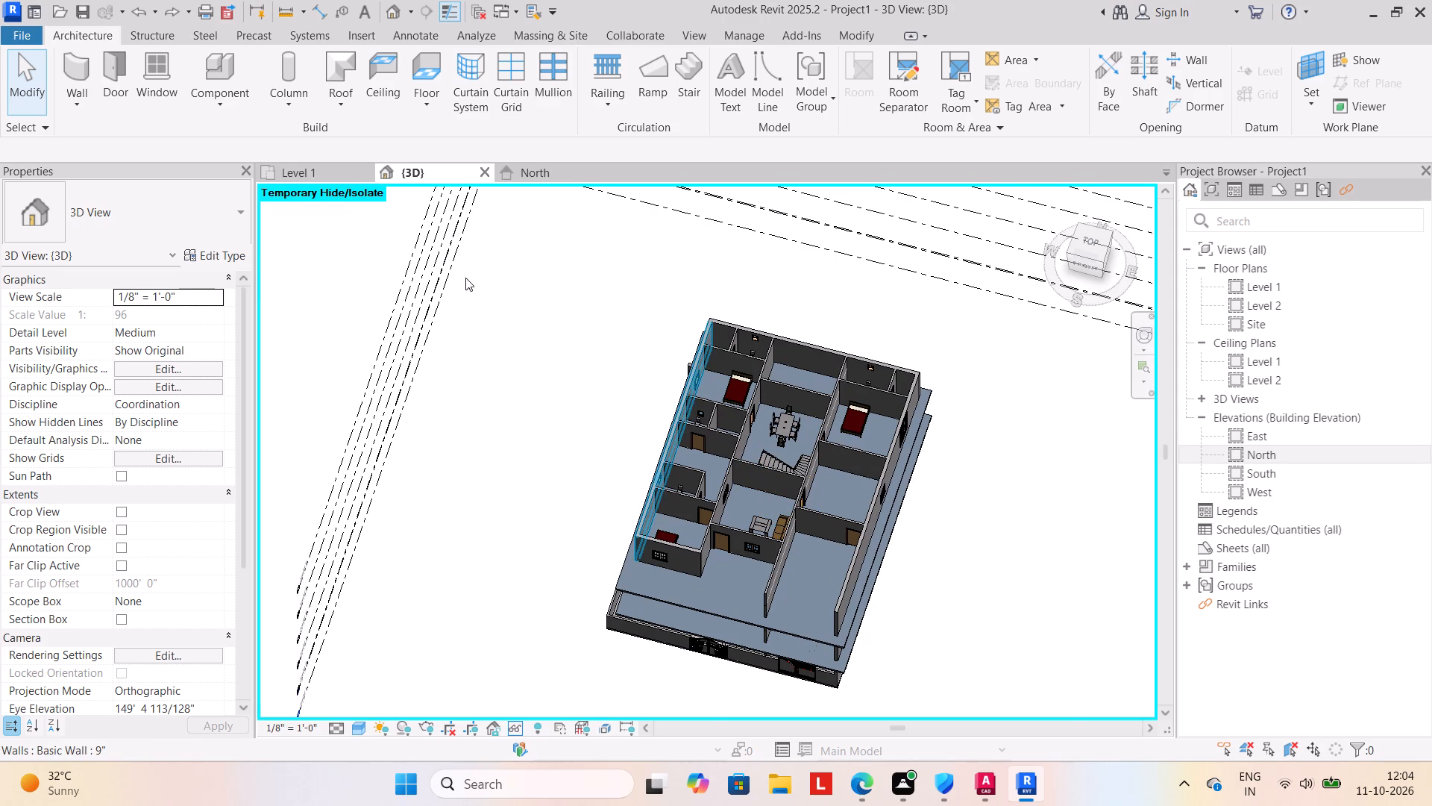
On the Level 1 plan, create a rectangular shaft opening about 9 ft by 10 ft around the winder stair, with base constraint Level 2.
left_click(301, 167)
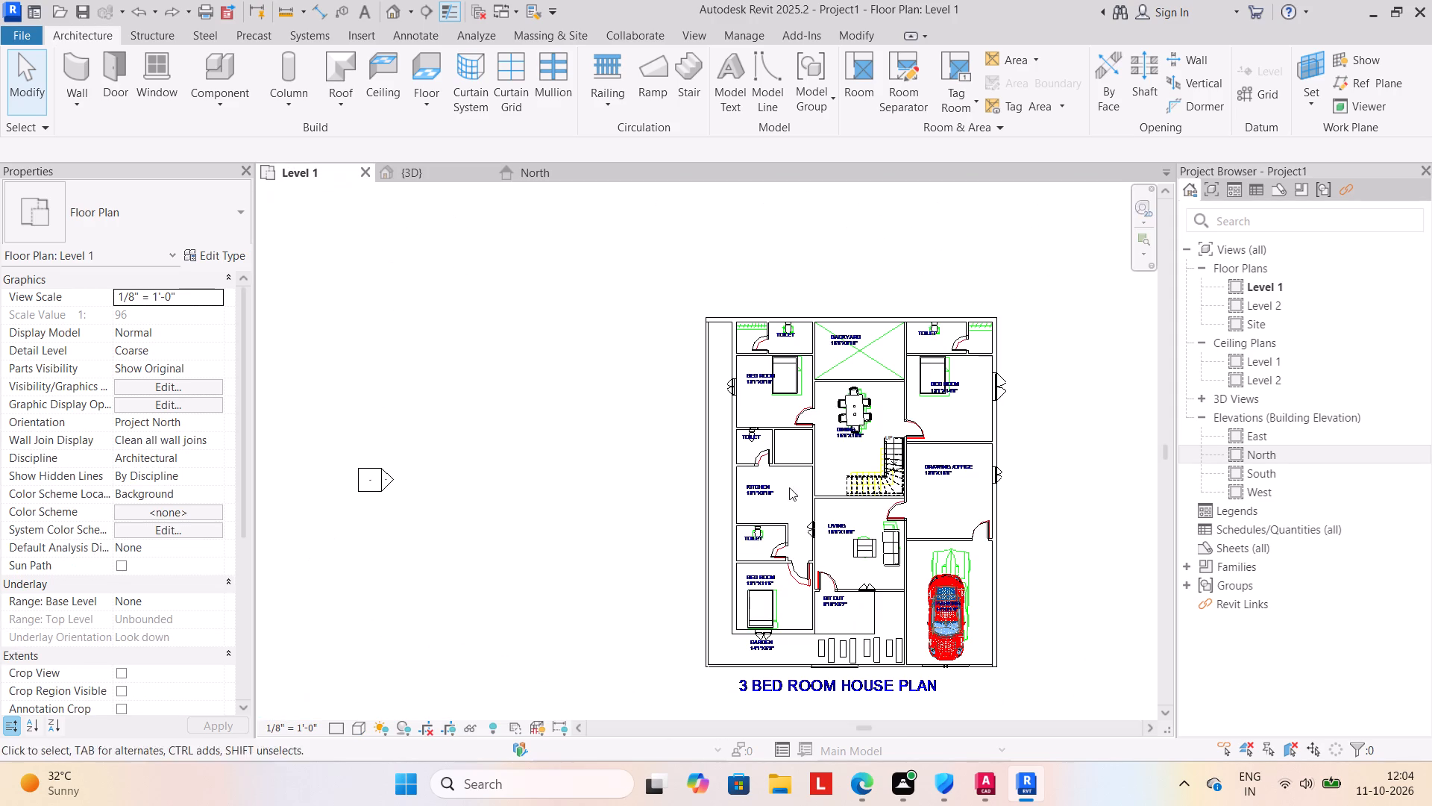
scroll(907, 502, "up", 2)
middle_click_drag(908, 503, 835, 529)
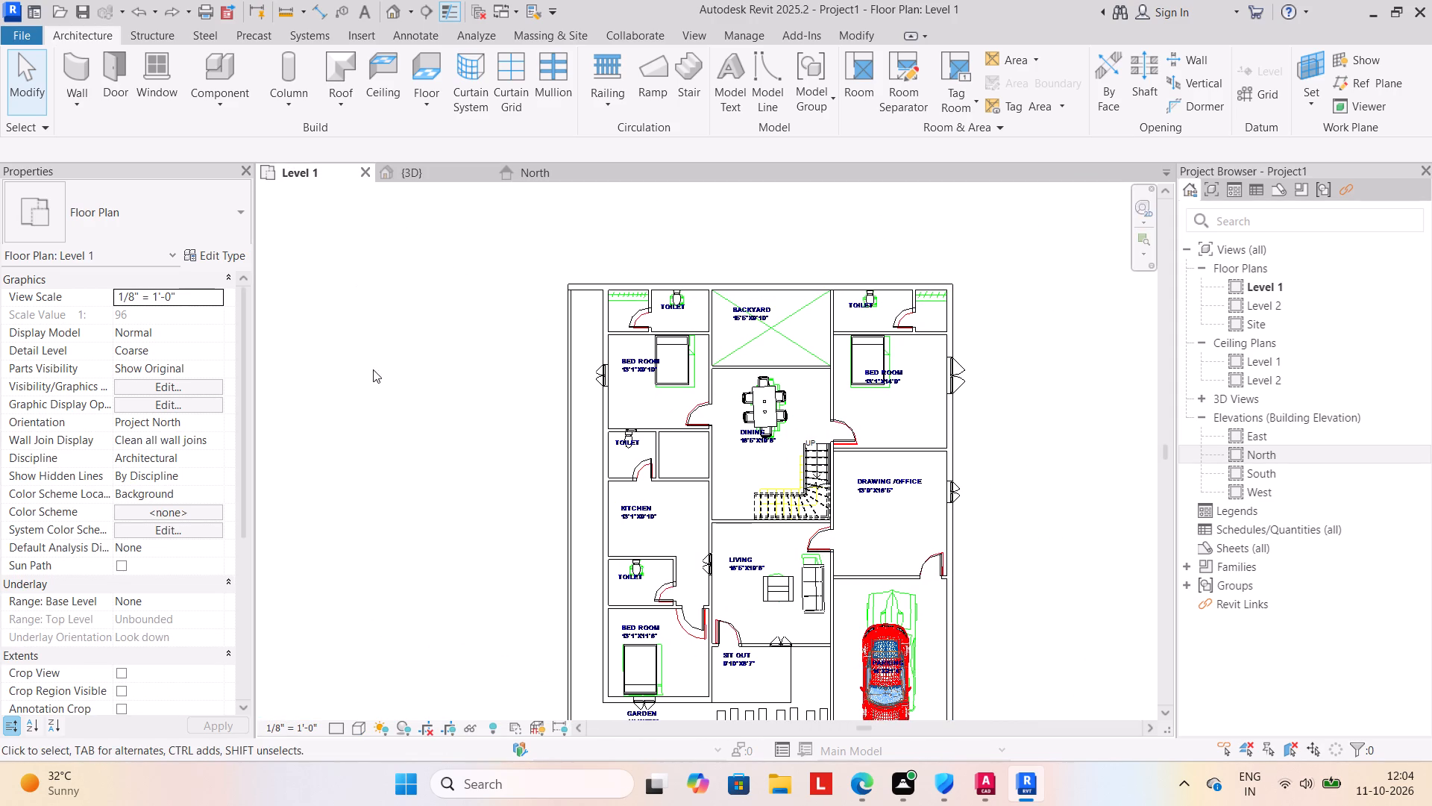
left_click(1143, 66)
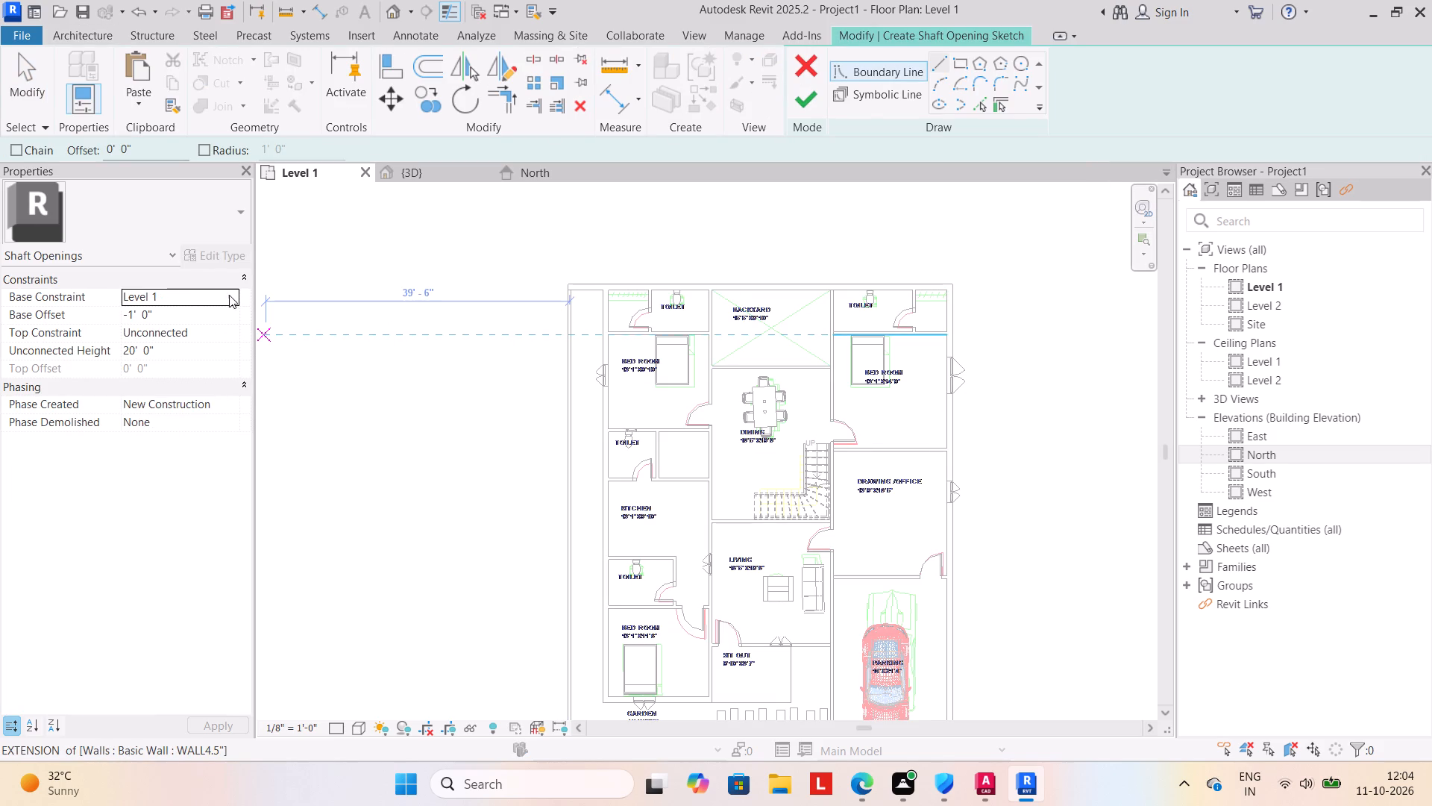
left_click(233, 290)
left_click(195, 330)
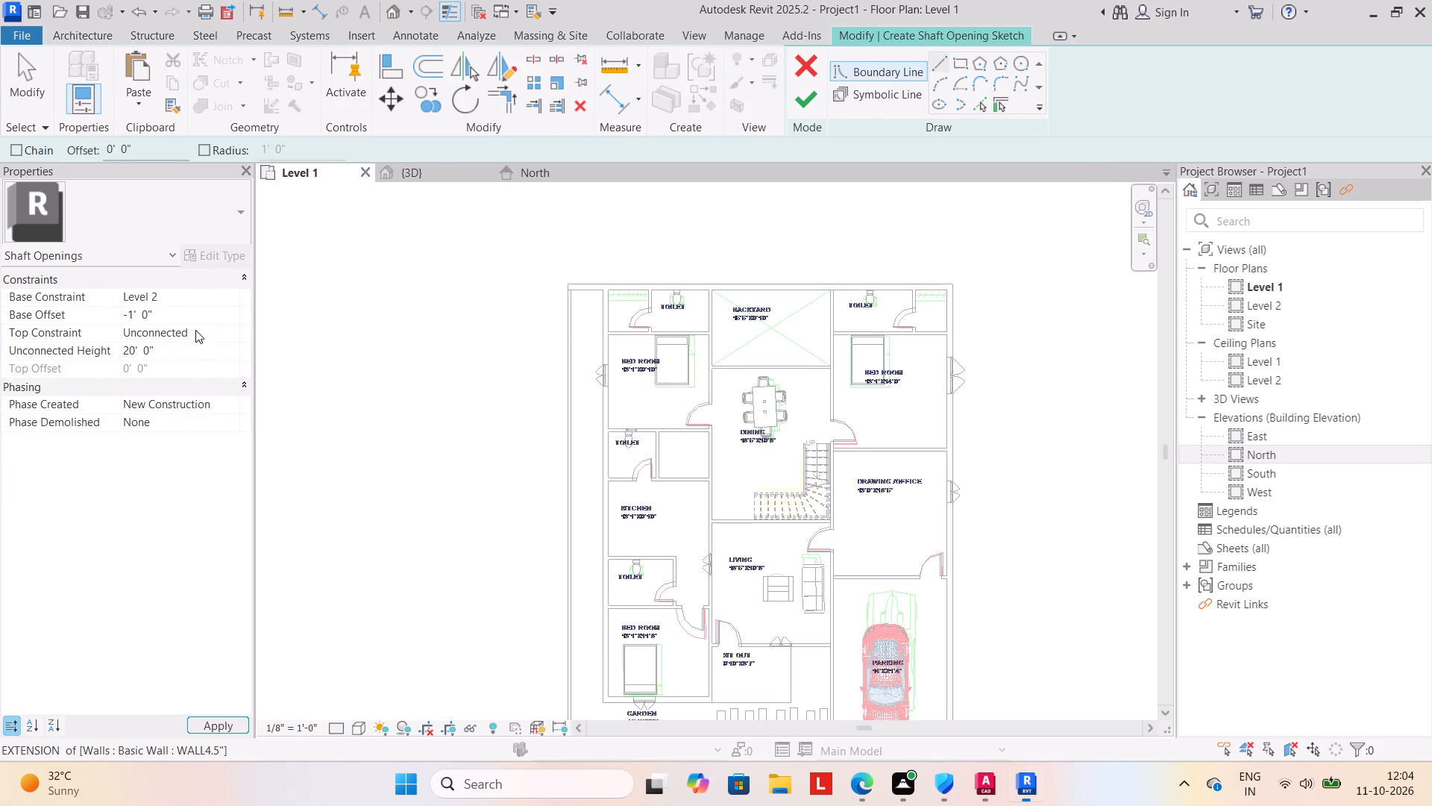
left_click(963, 59)
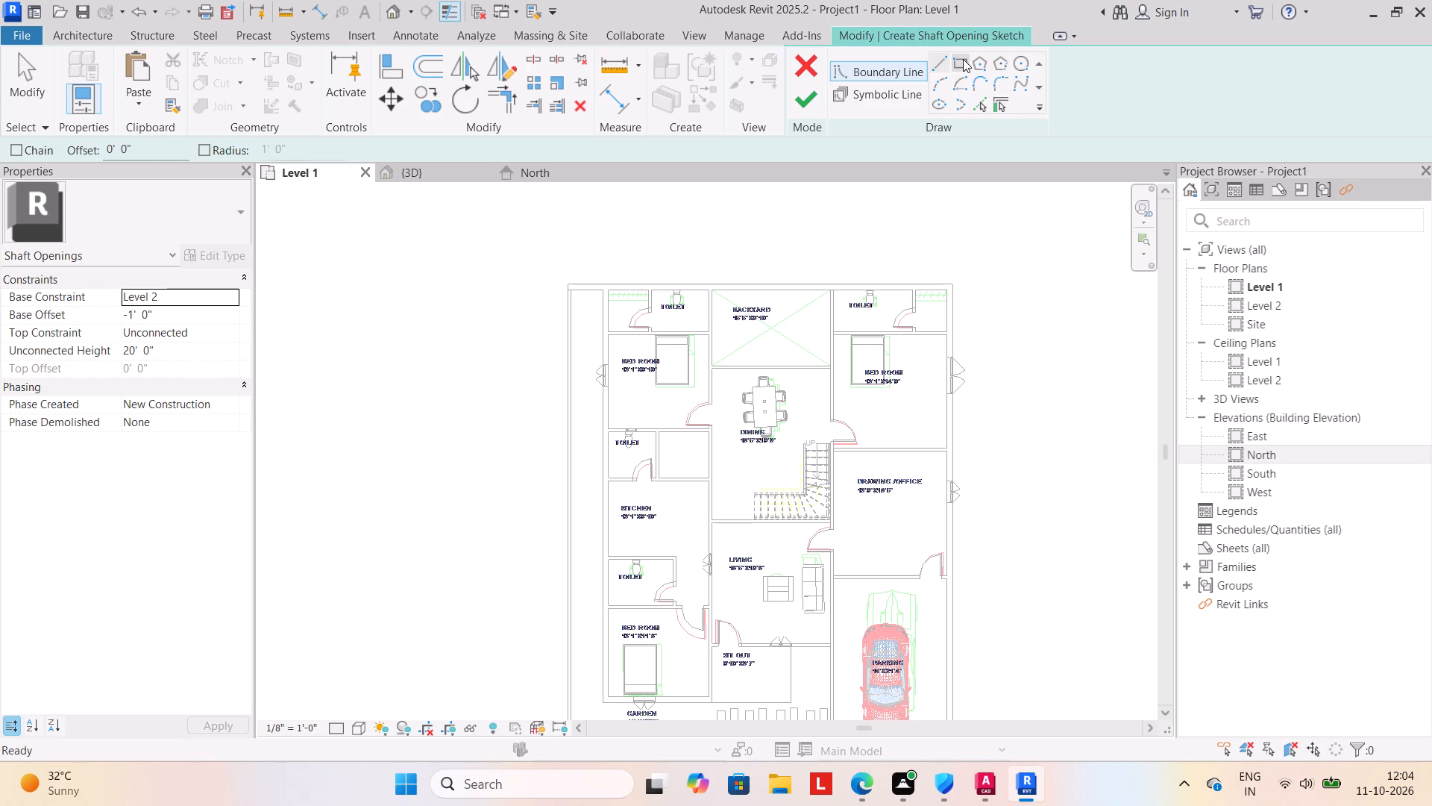
scroll(772, 471, "up", 2)
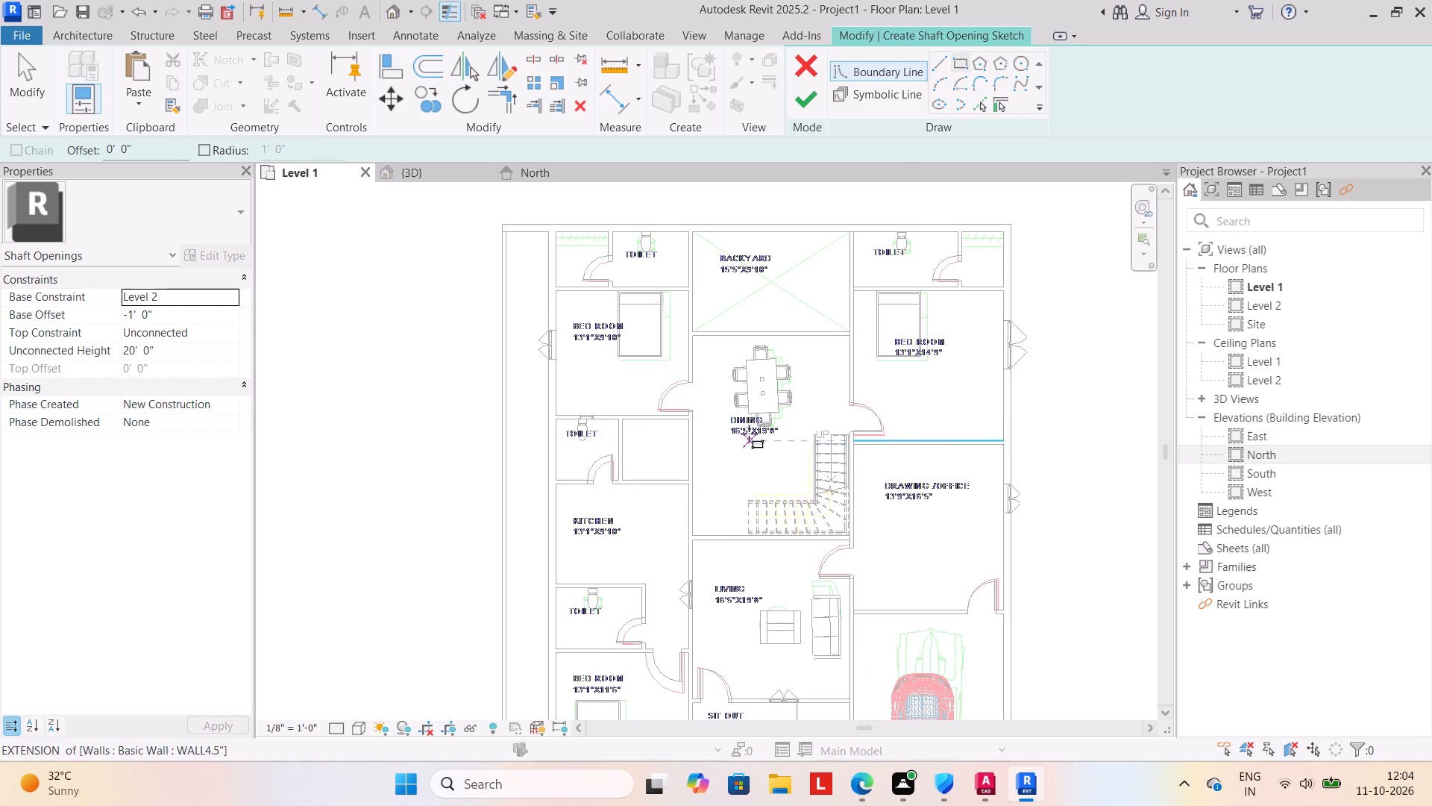
left_click(743, 420)
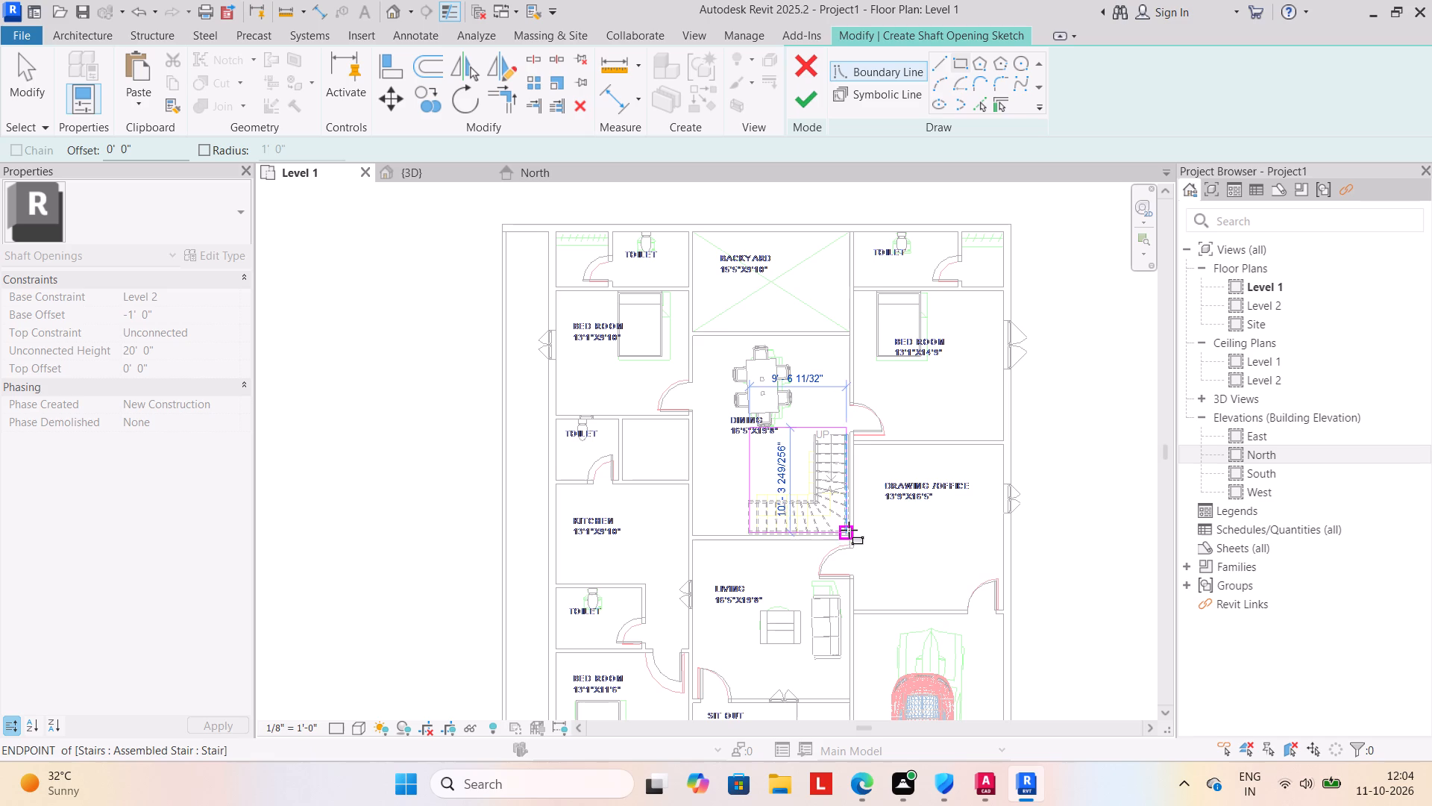
left_click(845, 531)
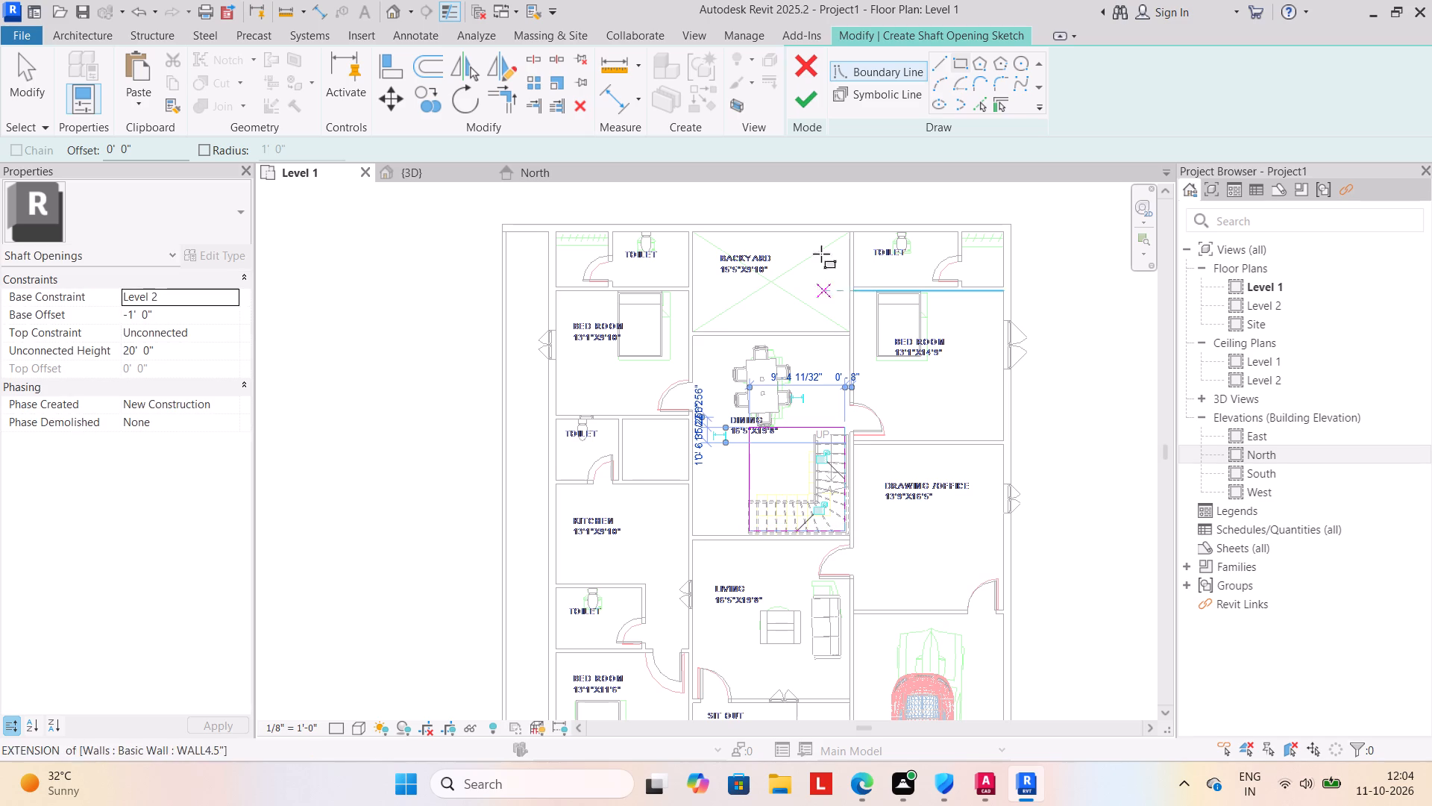
left_click(813, 101)
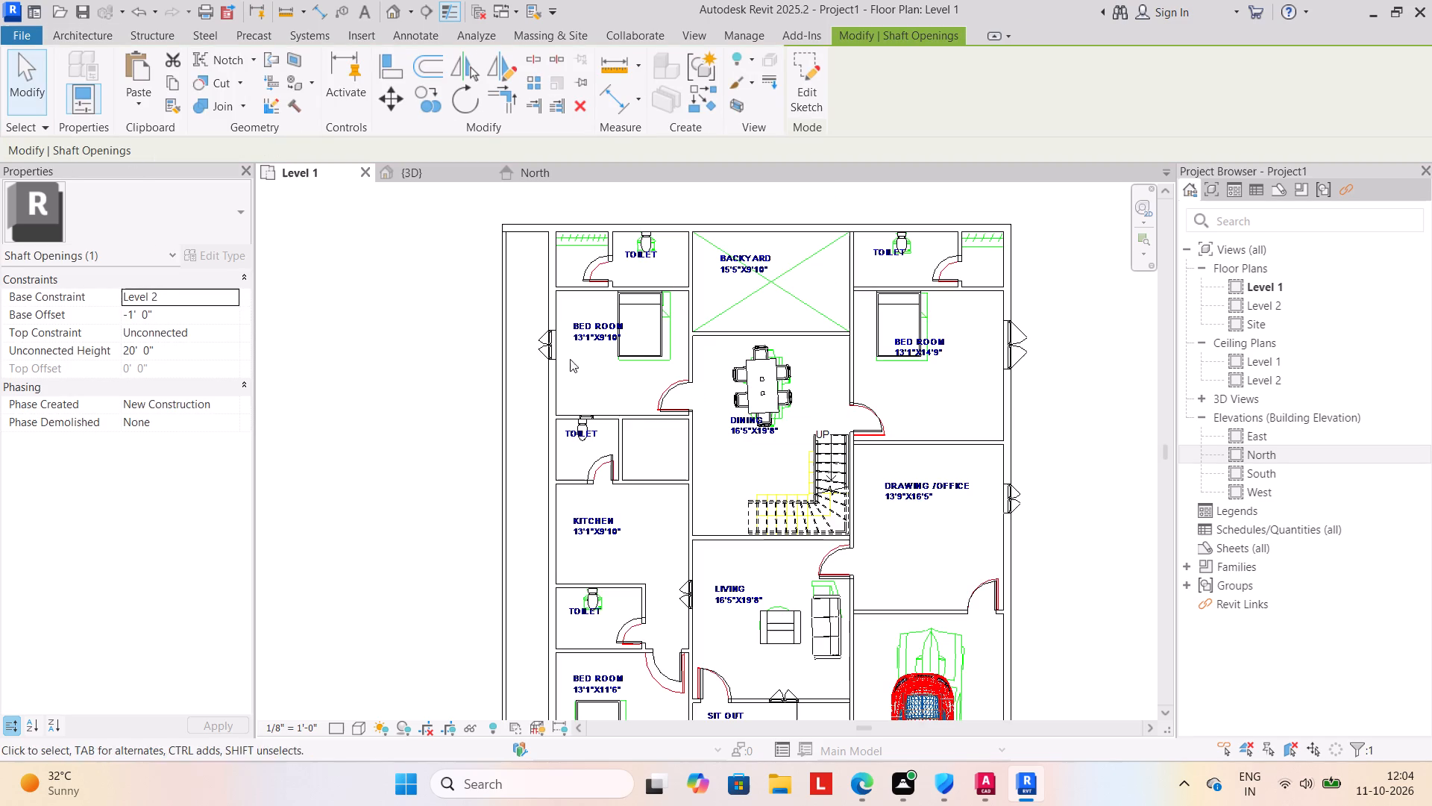
Check the new shaft opening from above in the 3D view and restore the temporarily hidden roof.
left_click(410, 176)
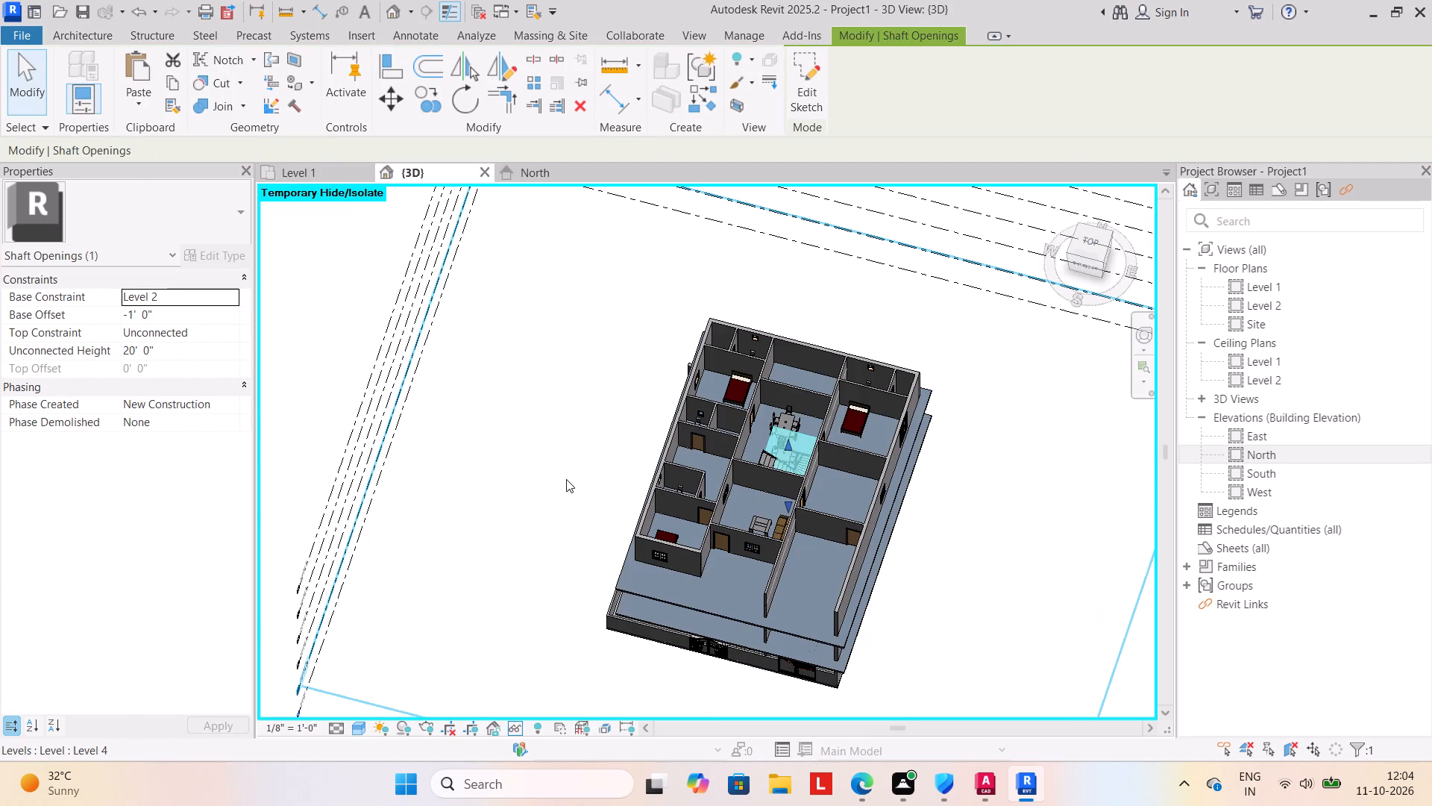
left_click(566, 479)
middle_click_drag(569, 533, 622, 590, "shift")
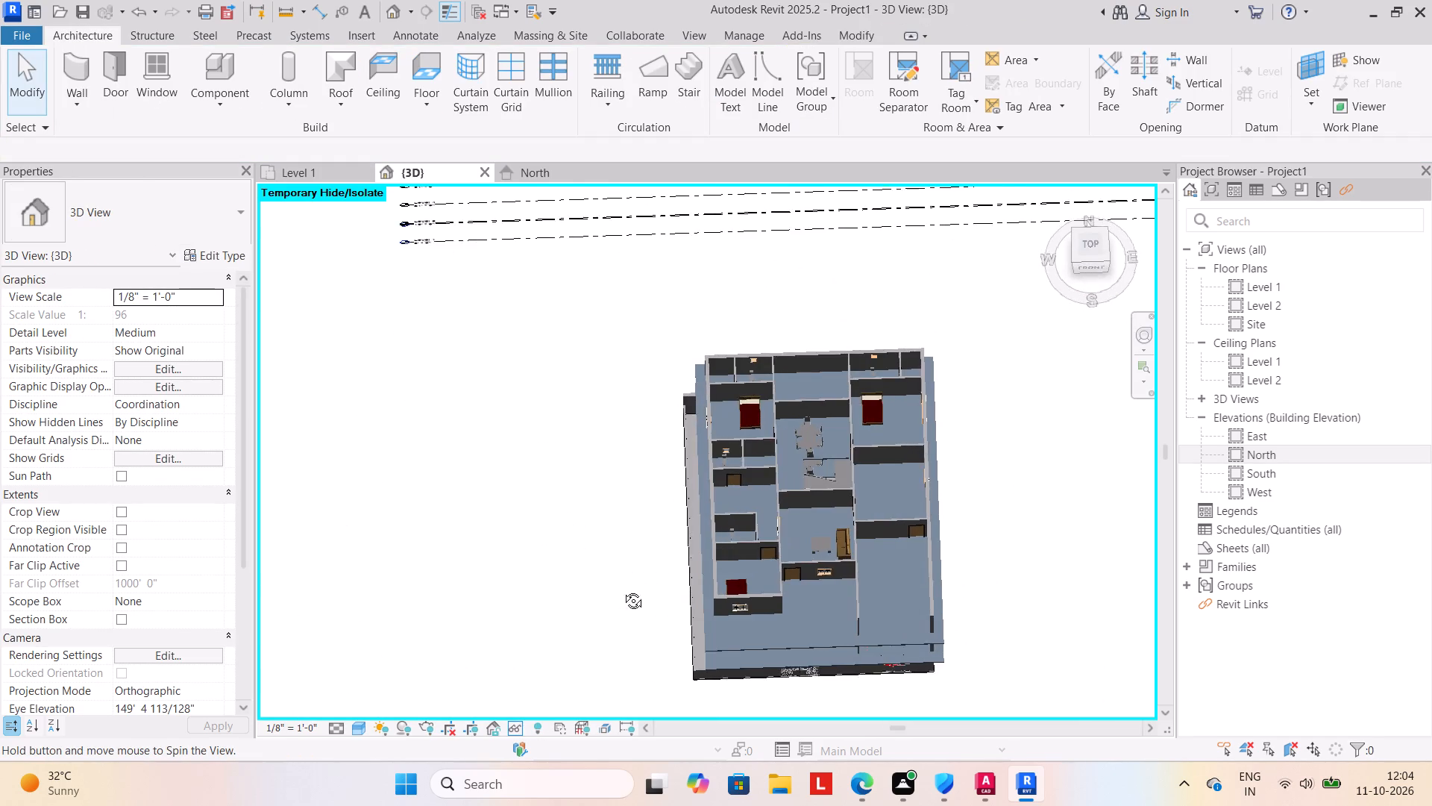
middle_click_drag(622, 590, 604, 599, "shift")
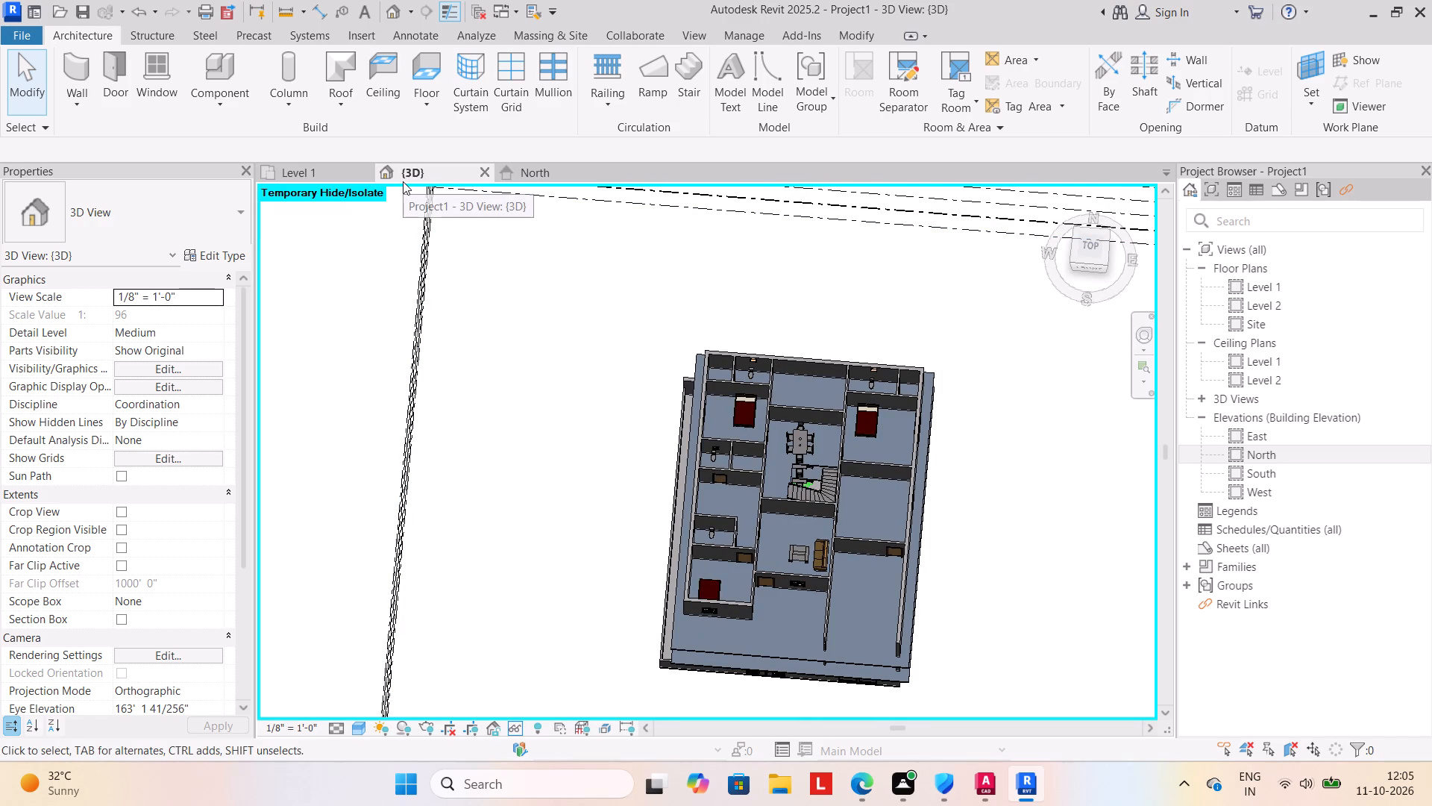
key("h")
key("h")
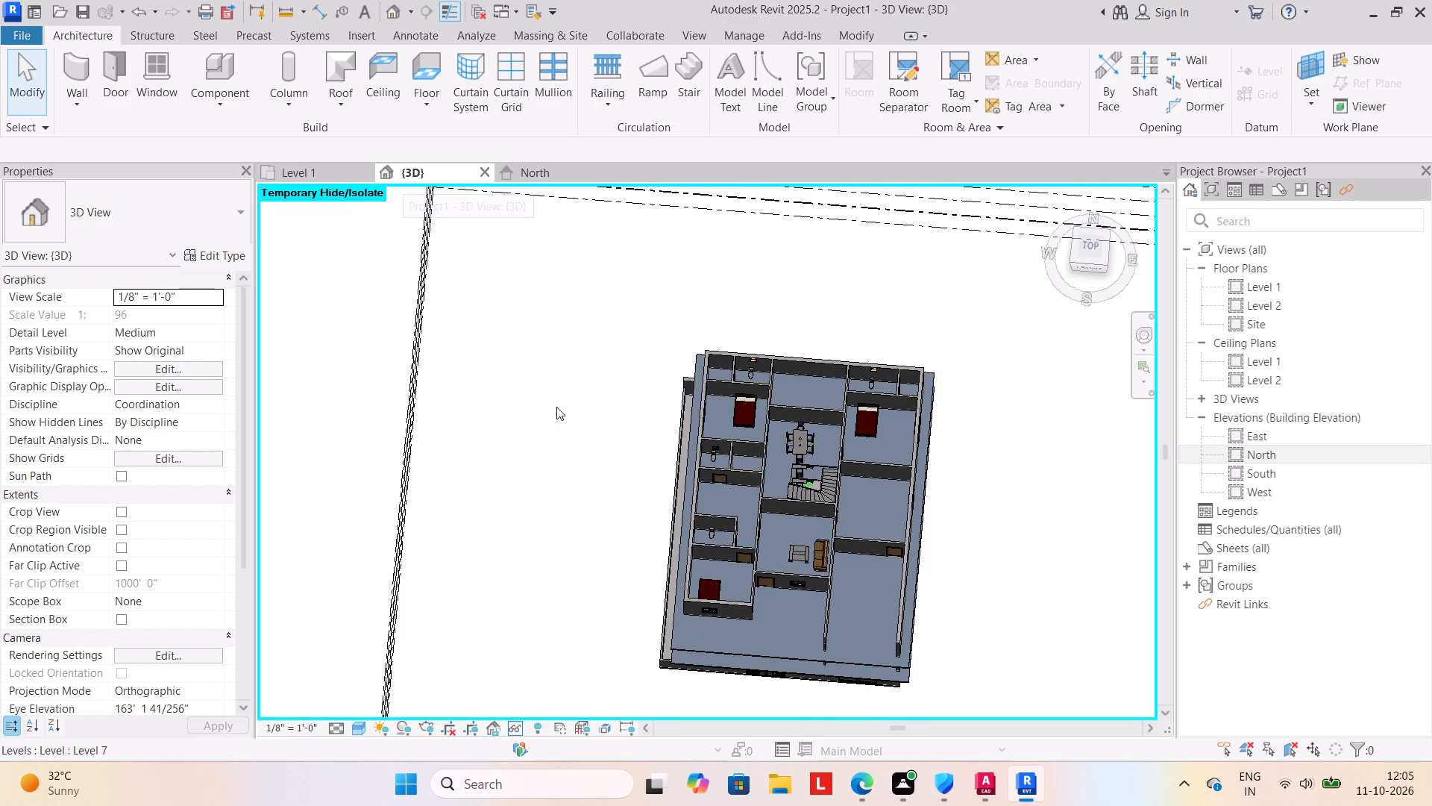
key("h")
key("r")
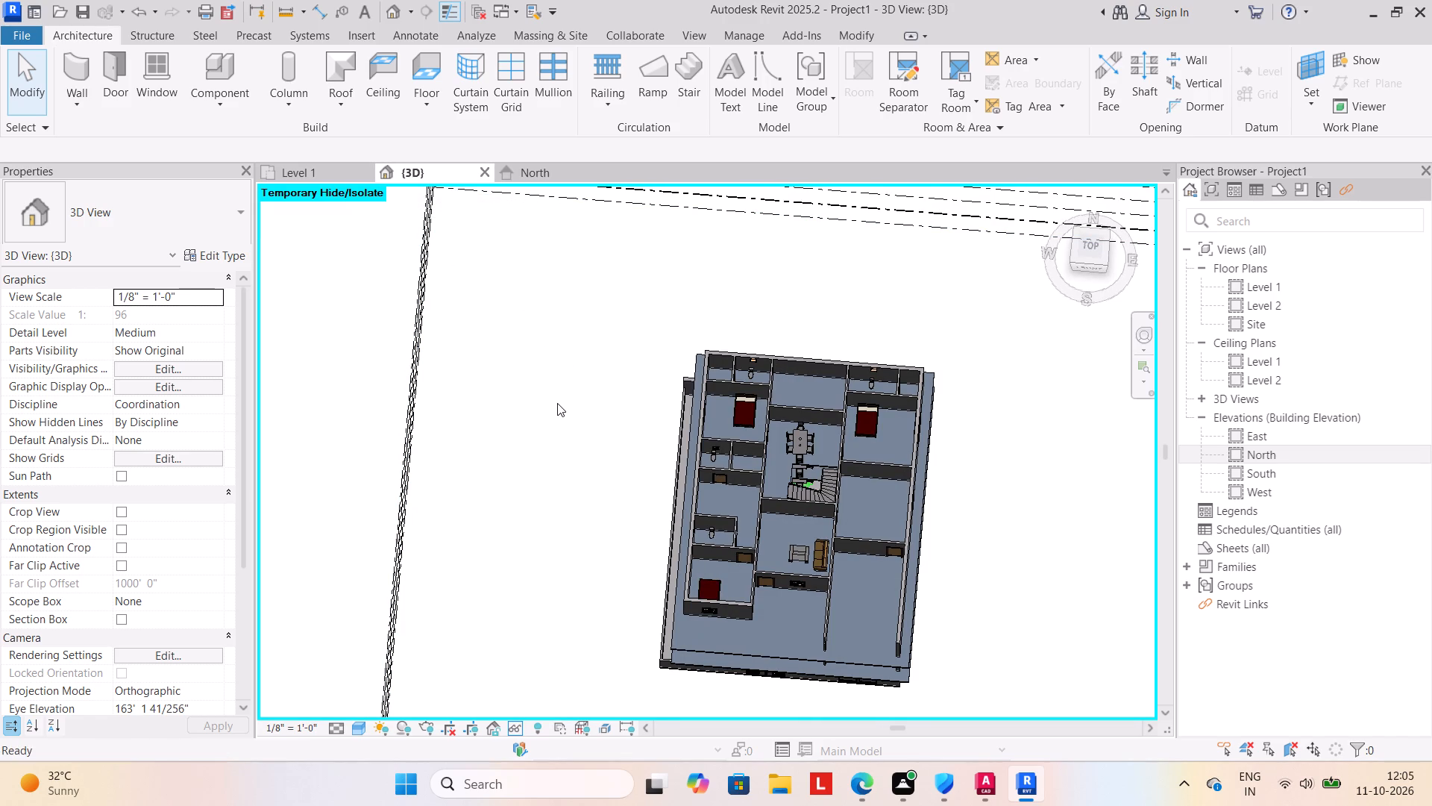
Examine the whole building with its roof from the front and from above.
middle_click_drag(614, 548, 625, 495, "shift")
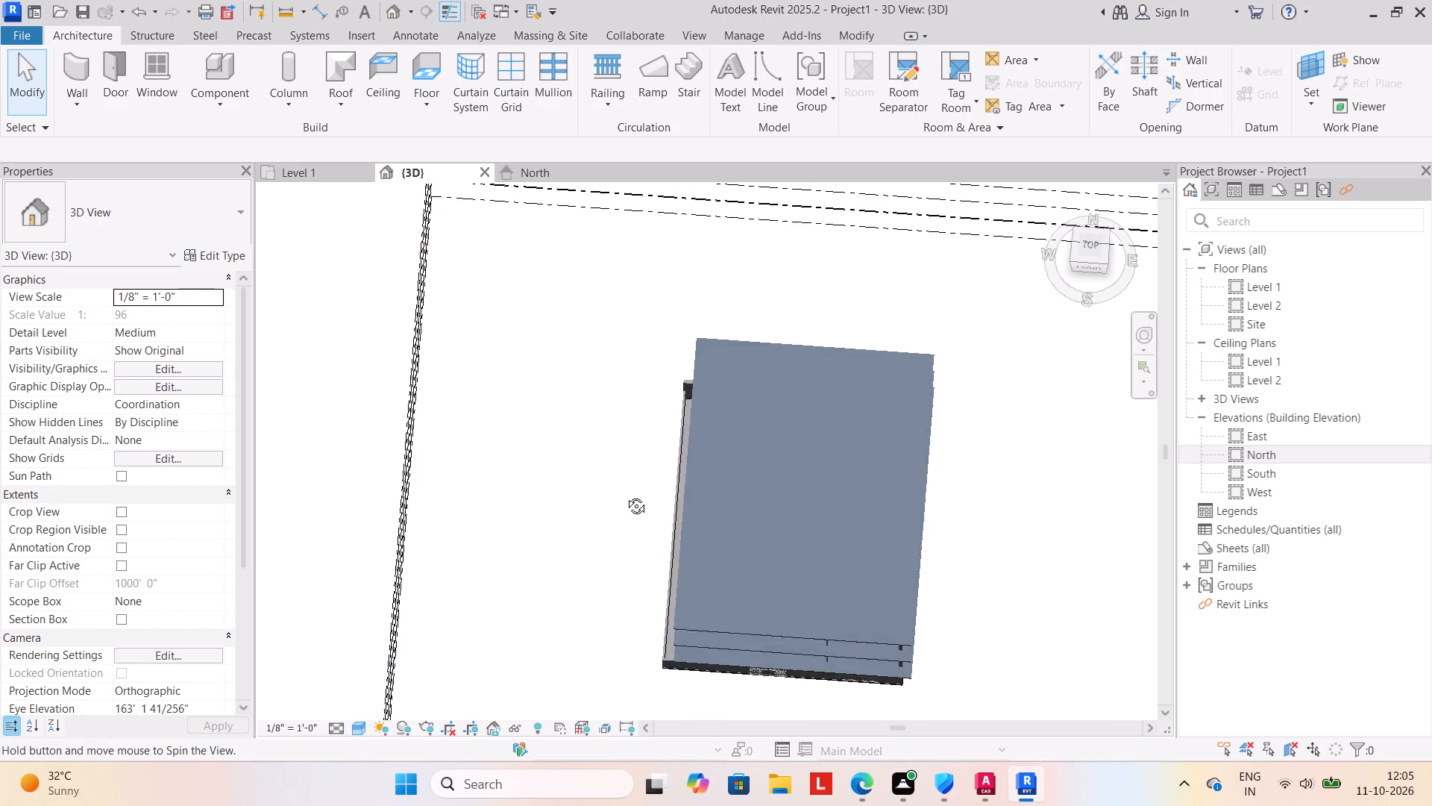
middle_click_drag(625, 495, 615, 315, "shift")
middle_click_drag(622, 607, 629, 468, "shift")
scroll(628, 558, "up", 1, "shift")
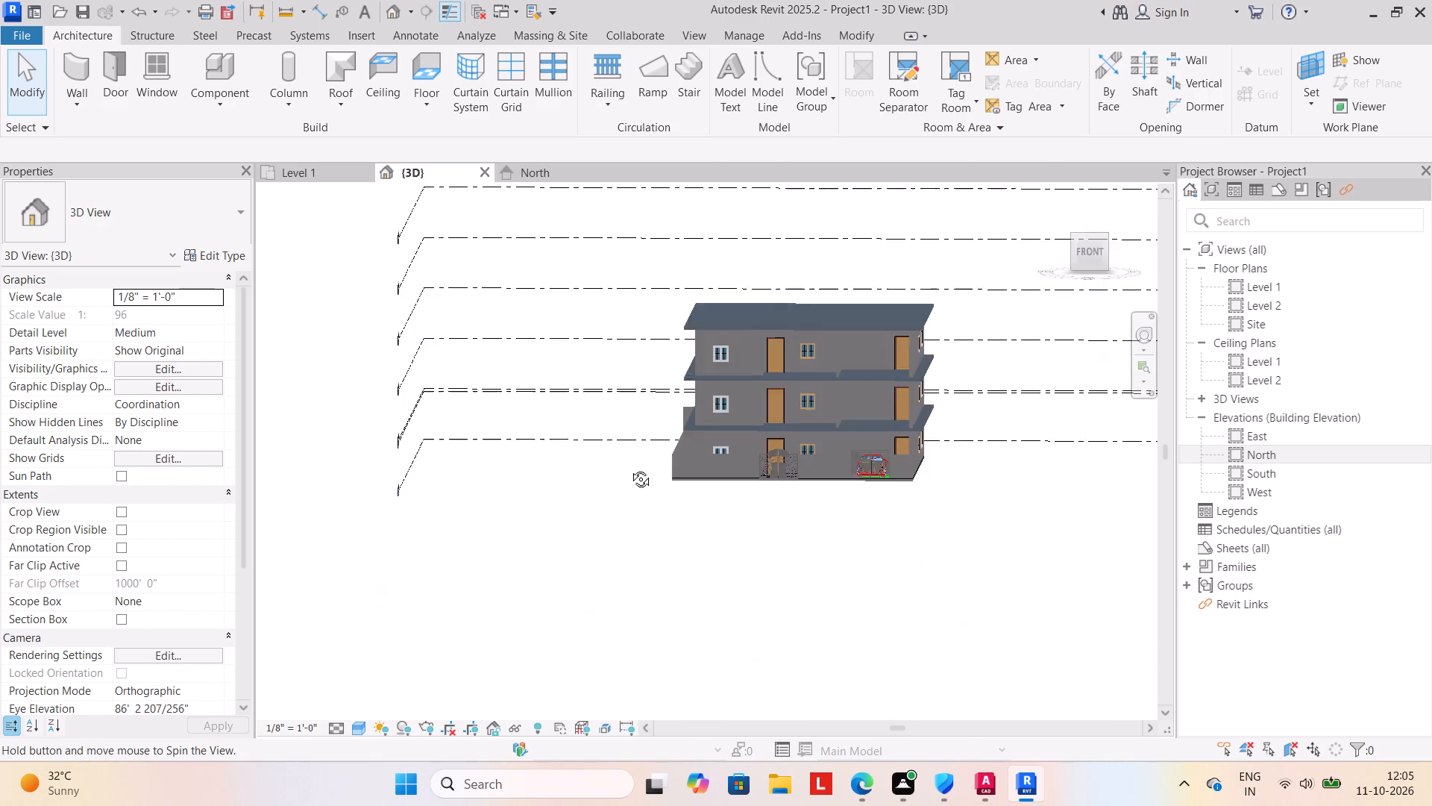
middle_click_drag(629, 468, 624, 507, "shift")
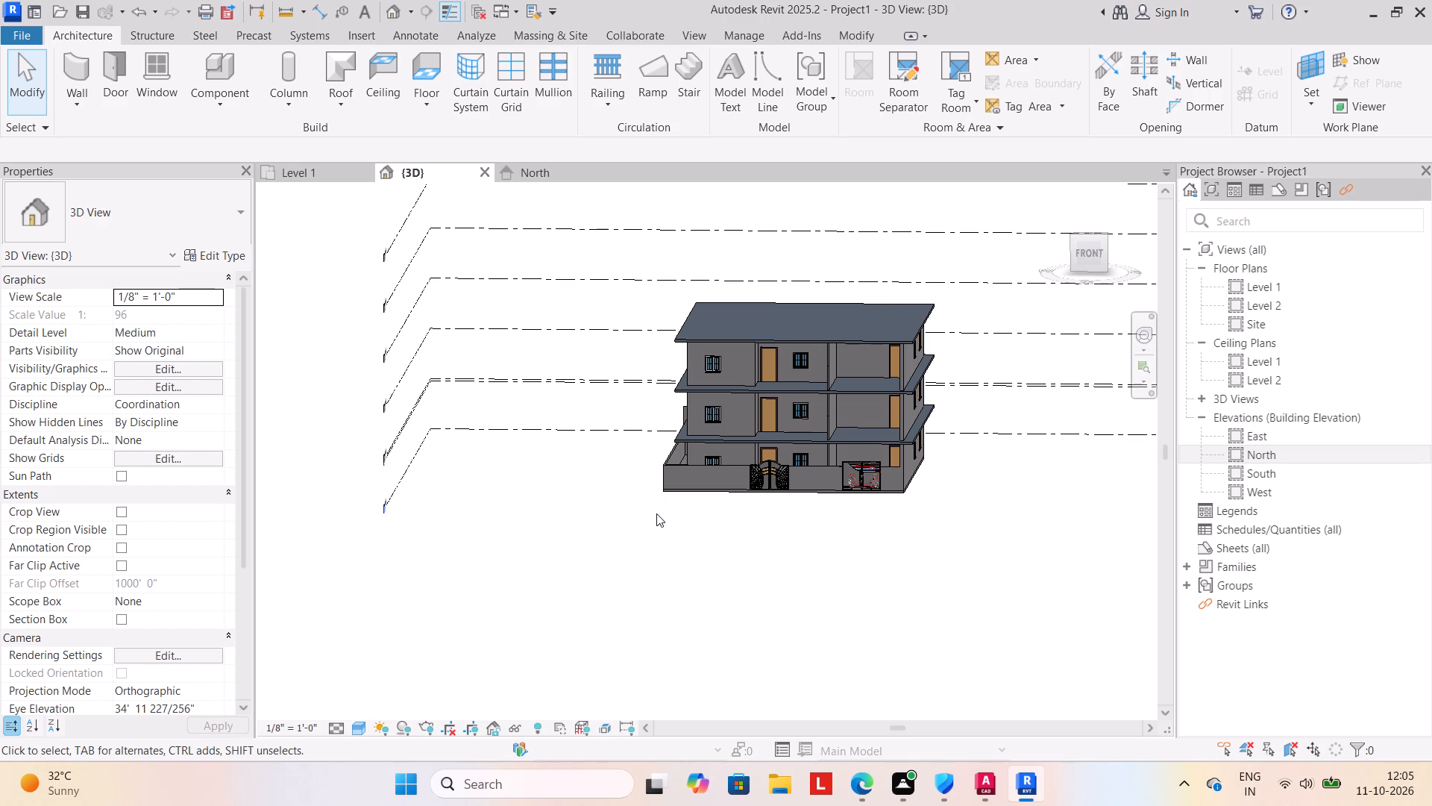
middle_click_drag(602, 515, 647, 566, "shift")
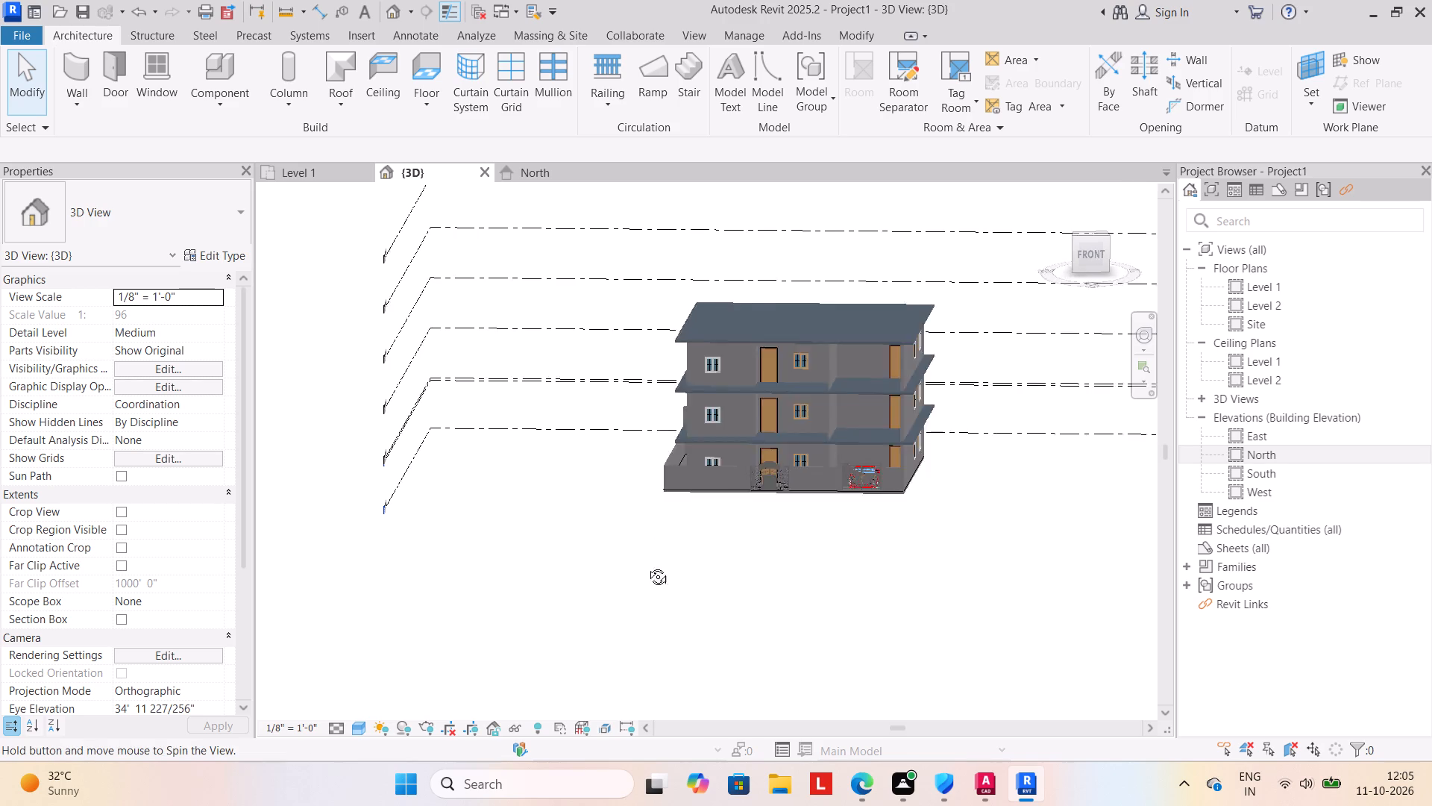
middle_click_drag(647, 566, 581, 542, "shift")
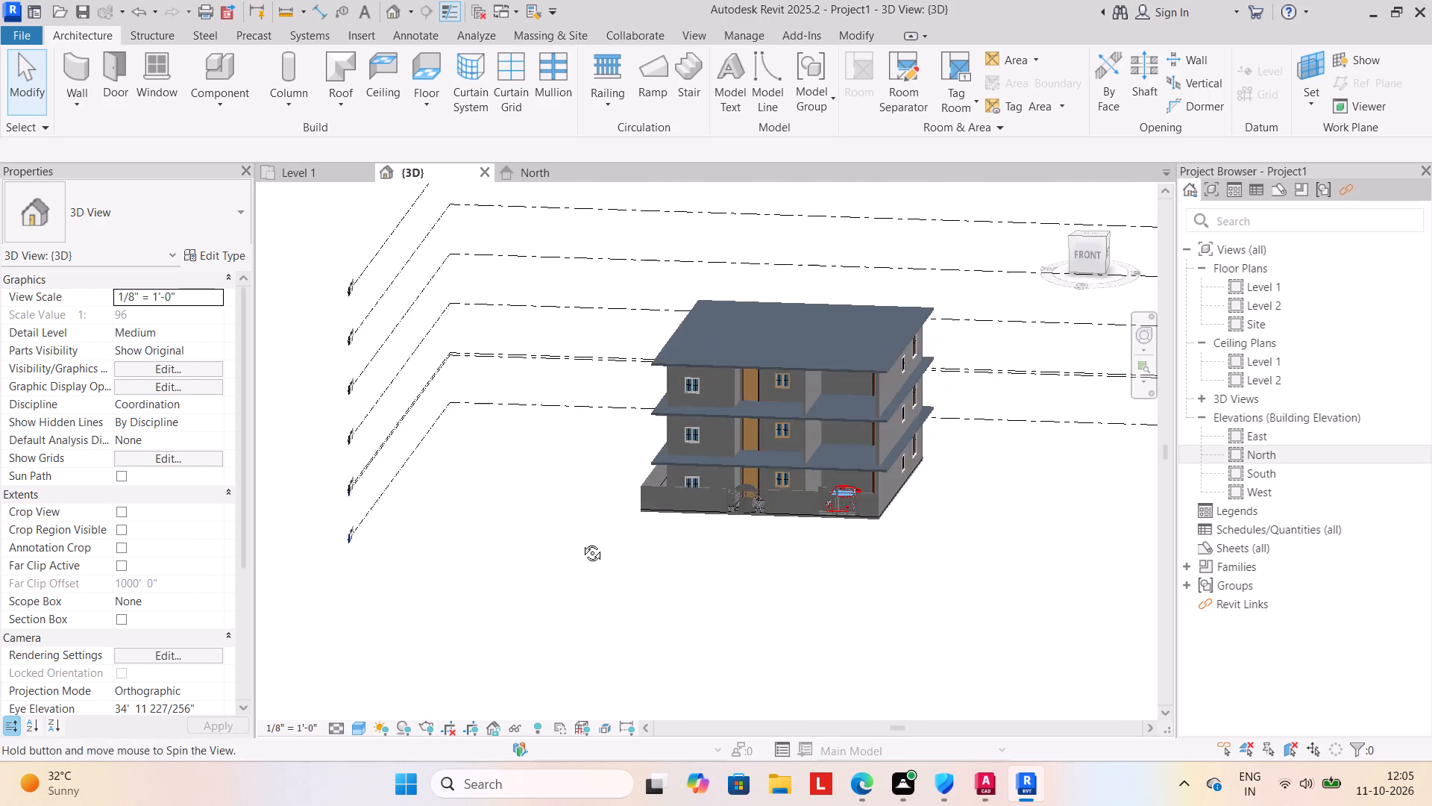
middle_click_drag(581, 542, 601, 600, "shift")
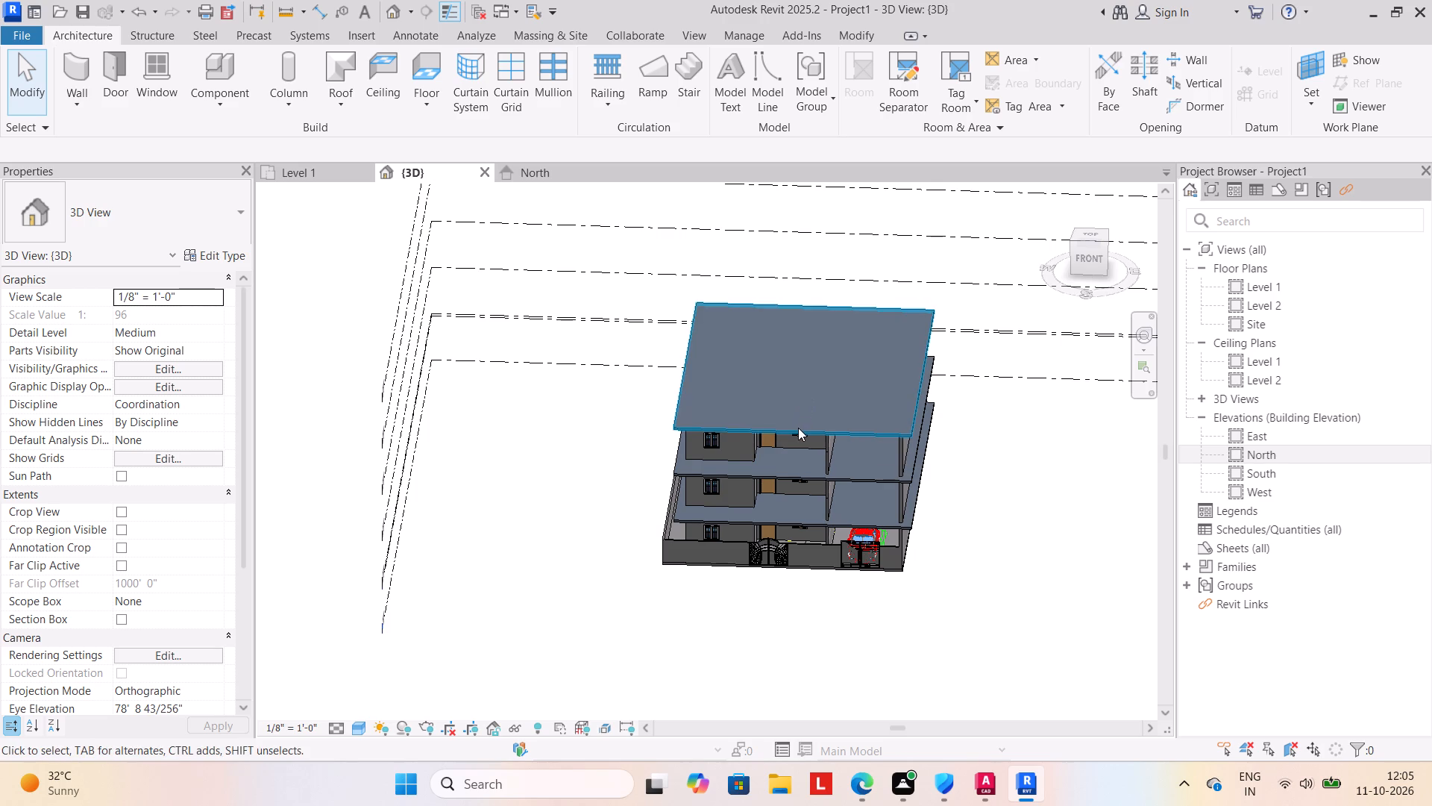
left_click(798, 428)
left_click(582, 422)
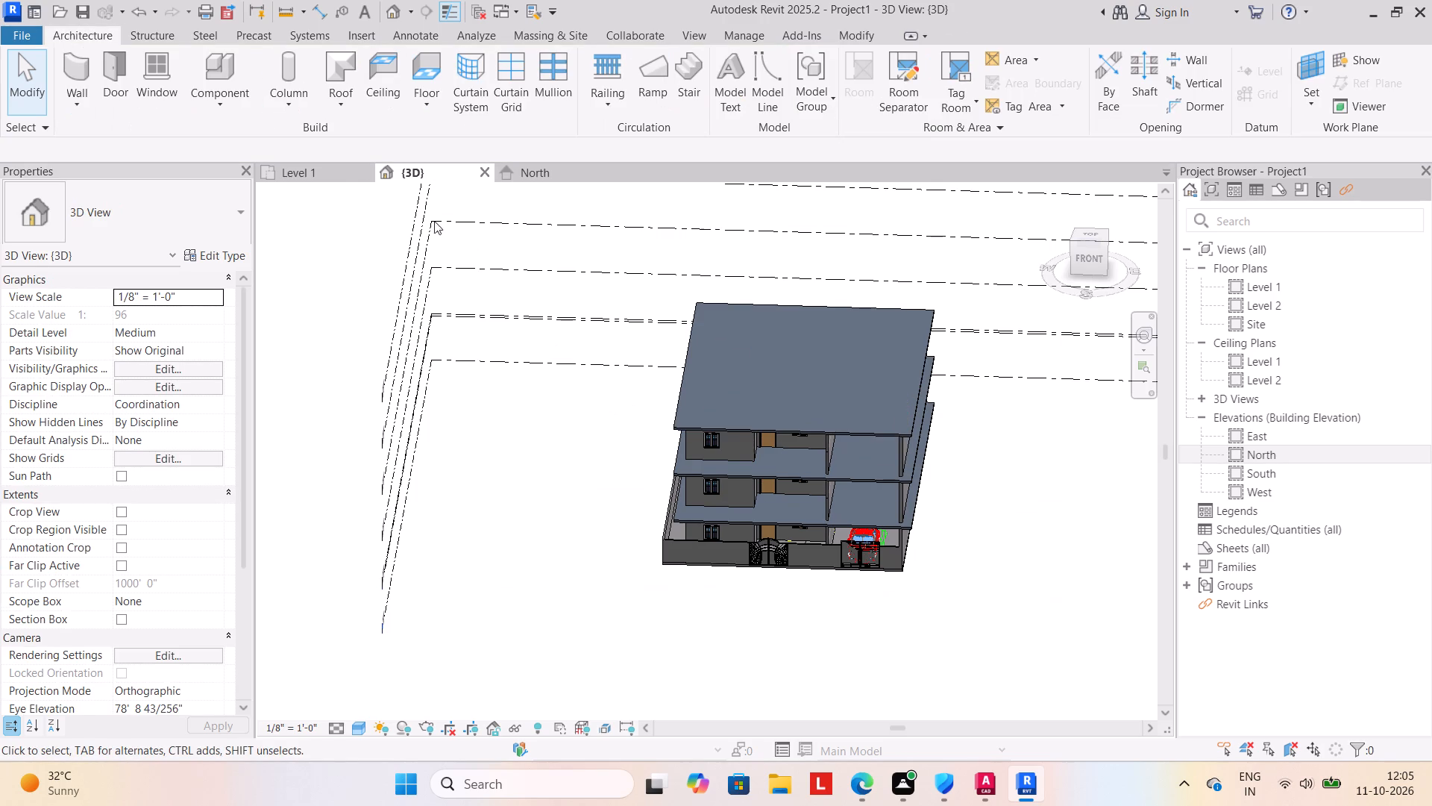
Delete the winder stair in the dining area on the Level 1 plan.
left_click(327, 178)
left_click(820, 493)
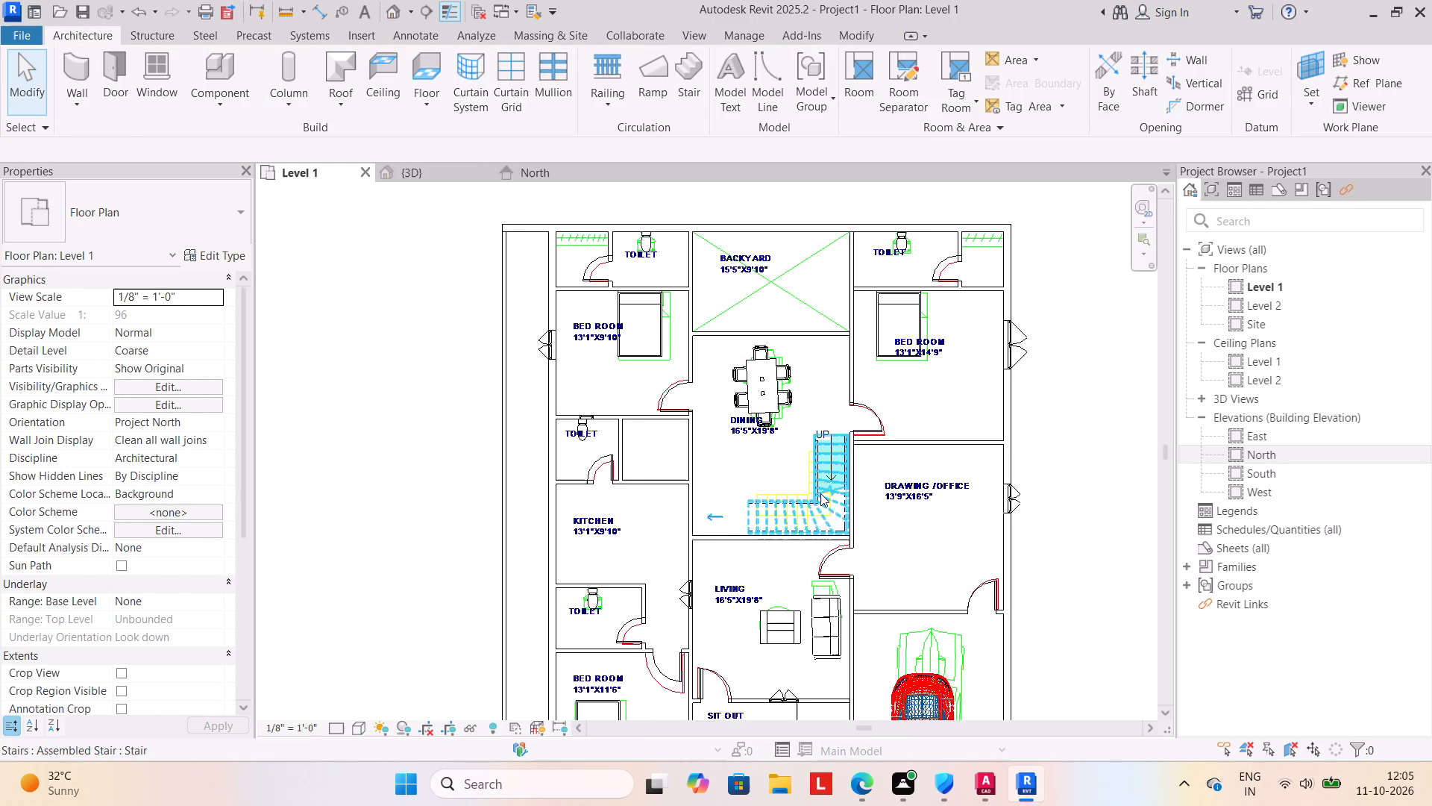
key("Delete")
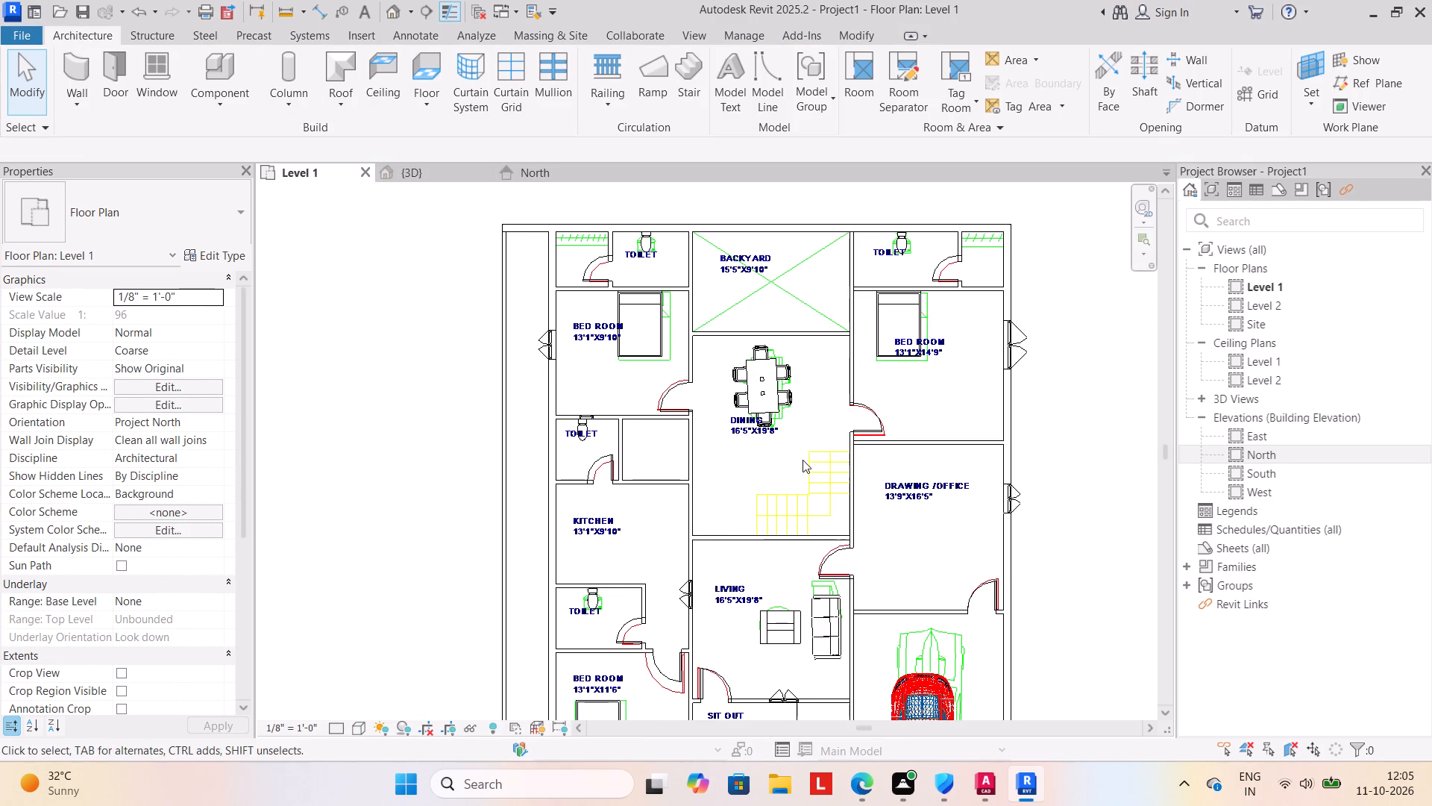
Temporarily hide the roof in the 3D view, examine the stair area in the top storey, and restore the roof.
left_click(415, 171)
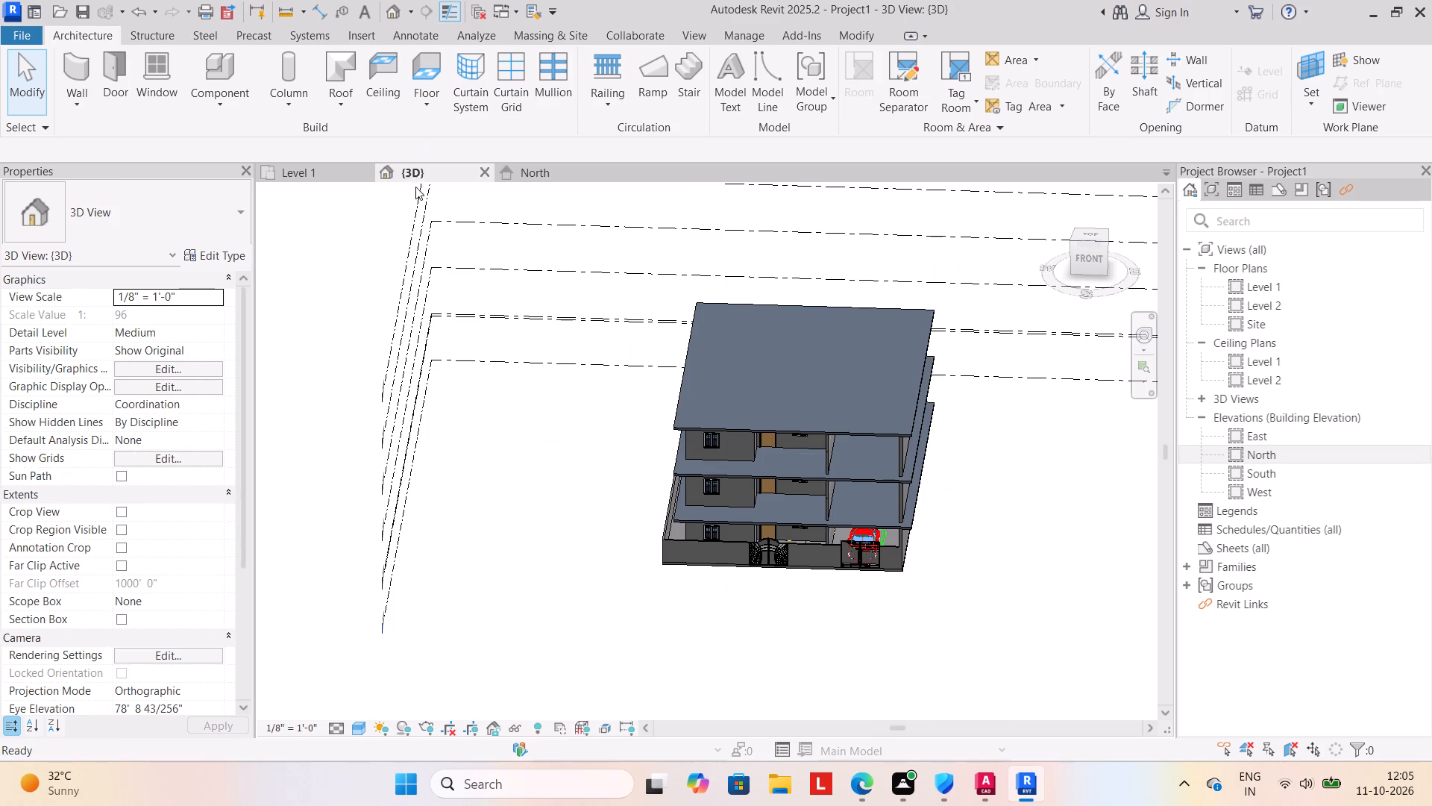
left_click(792, 423)
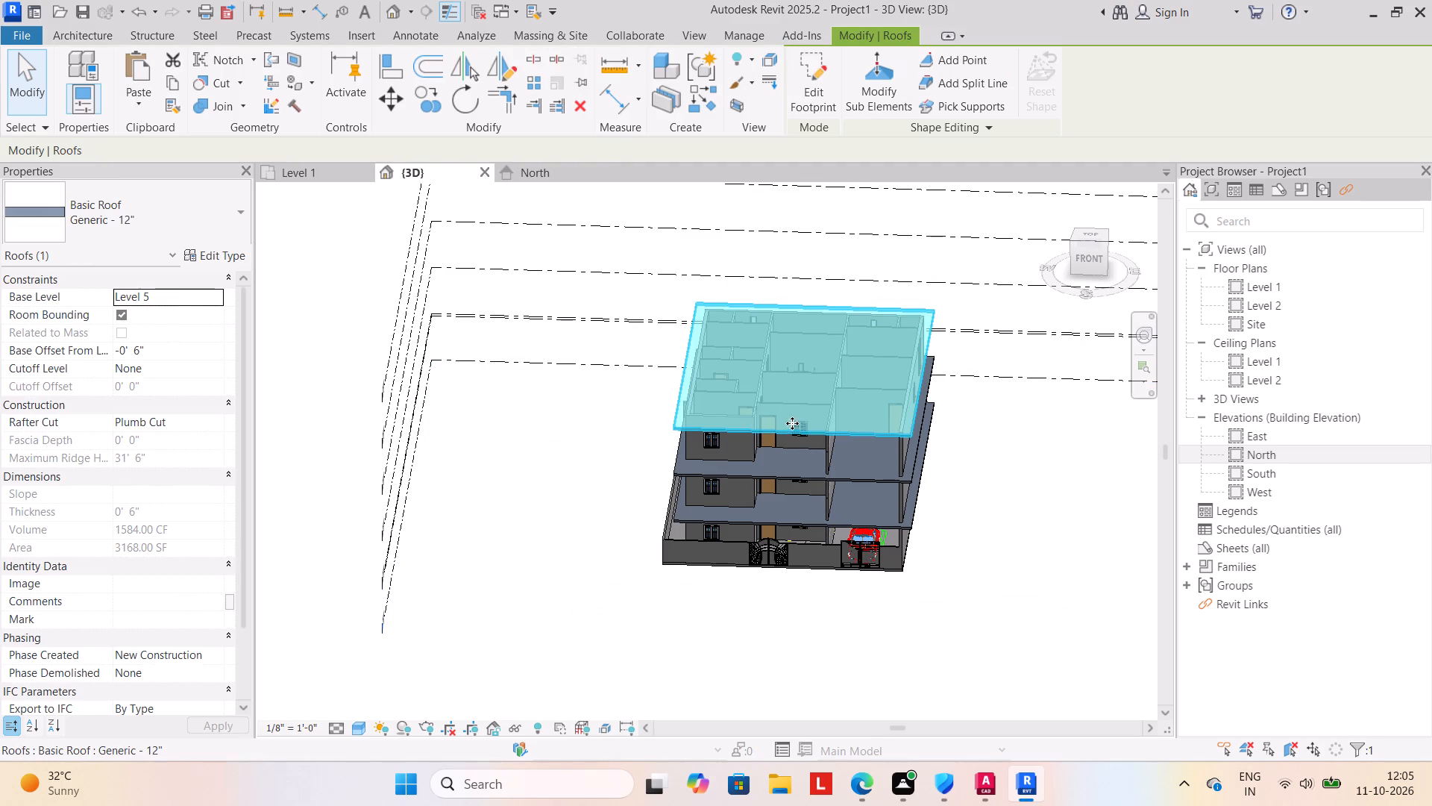
type("HH")
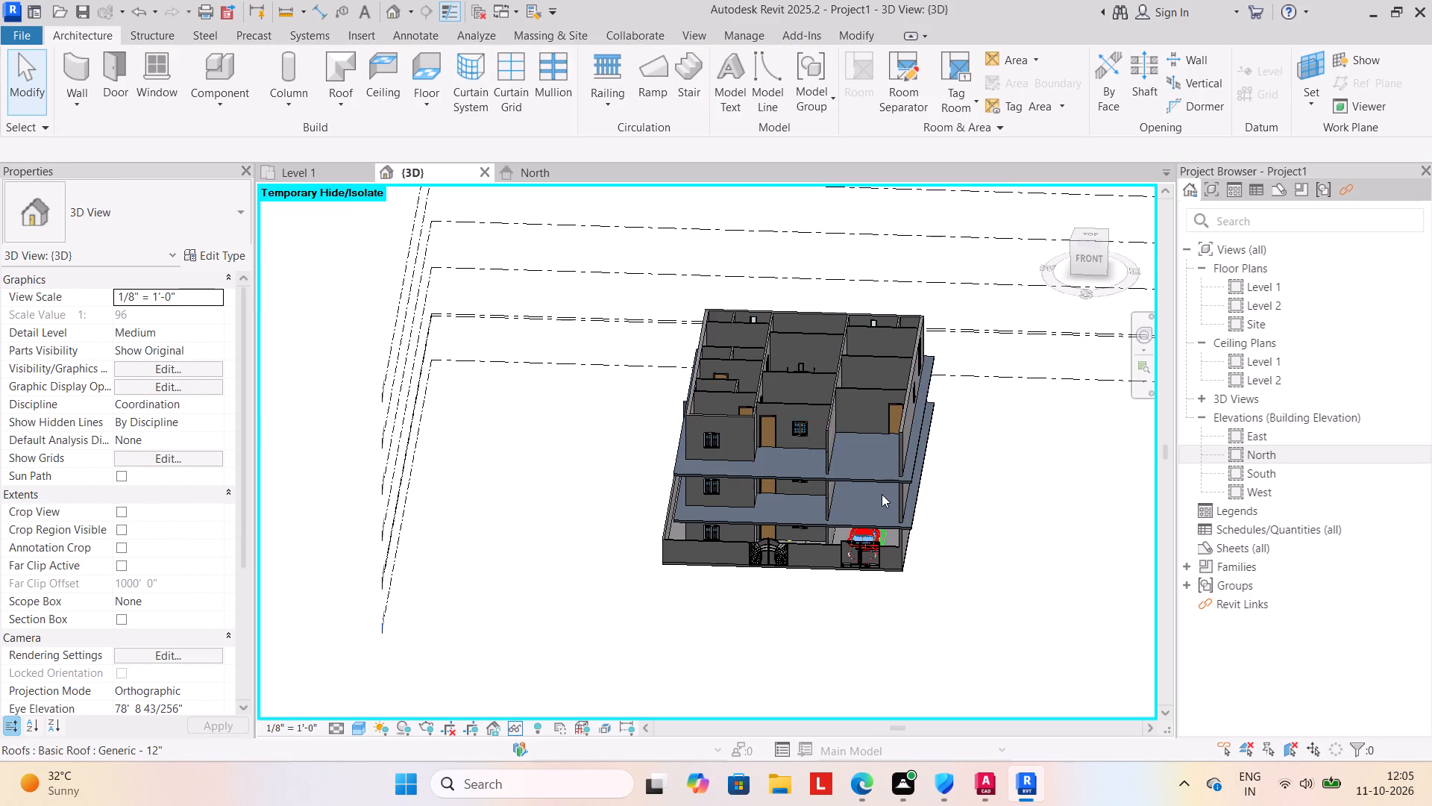
middle_click_drag(883, 503, 817, 695, "shift")
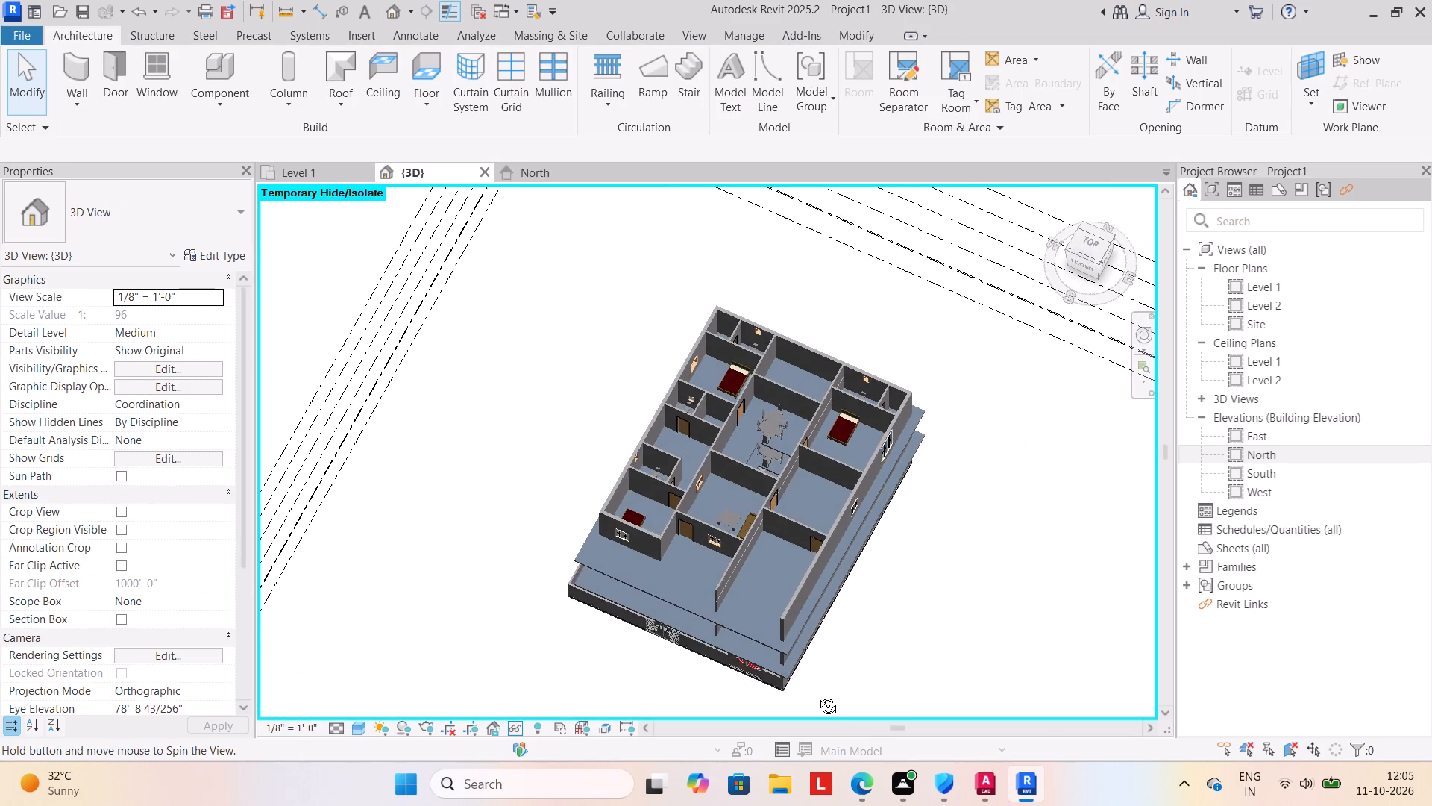
middle_click_drag(817, 695, 814, 714, "shift")
middle_click_drag(817, 648, 805, 656, "shift")
scroll(789, 701, "up", 1, "shift")
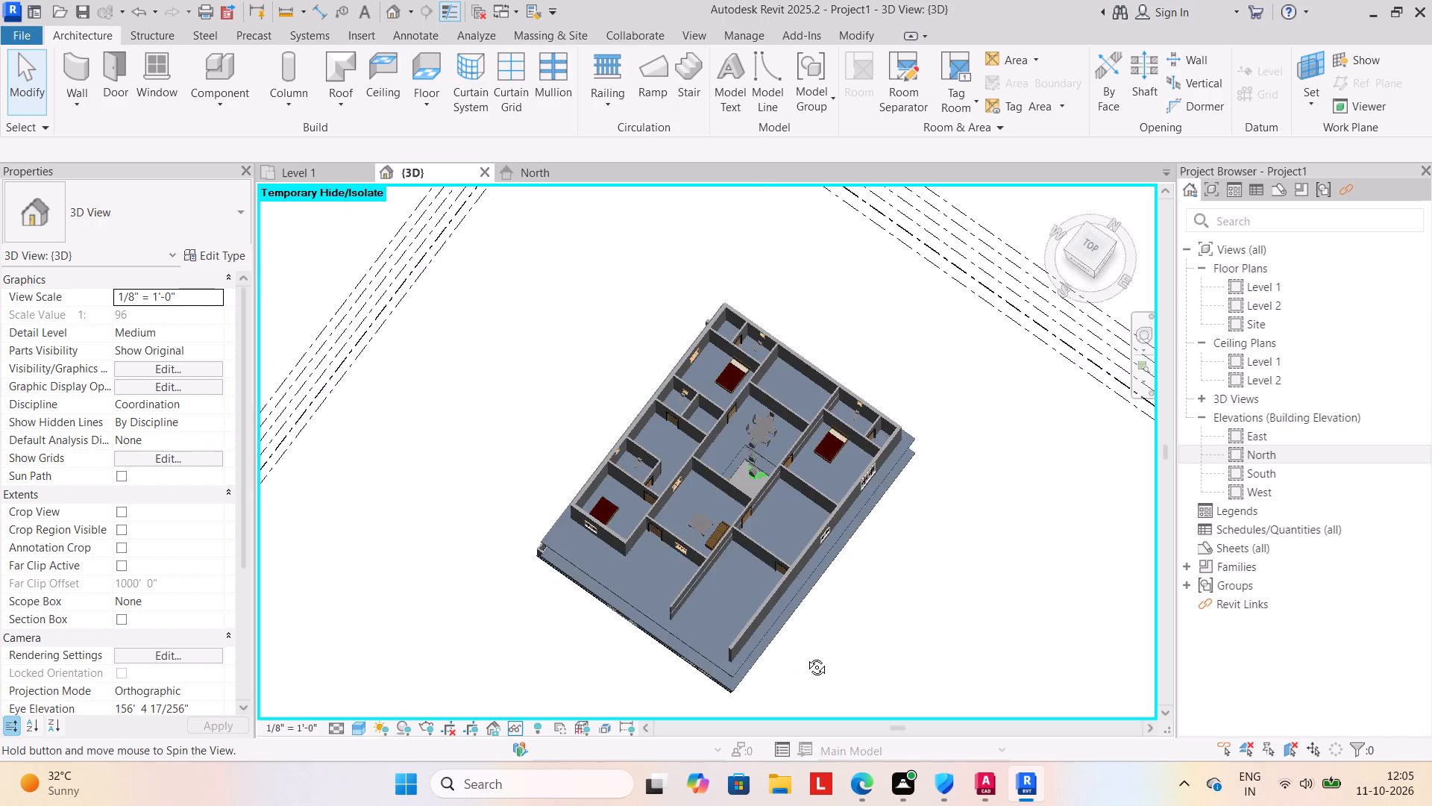
middle_click_drag(805, 656, 883, 514, "shift")
type("HR")
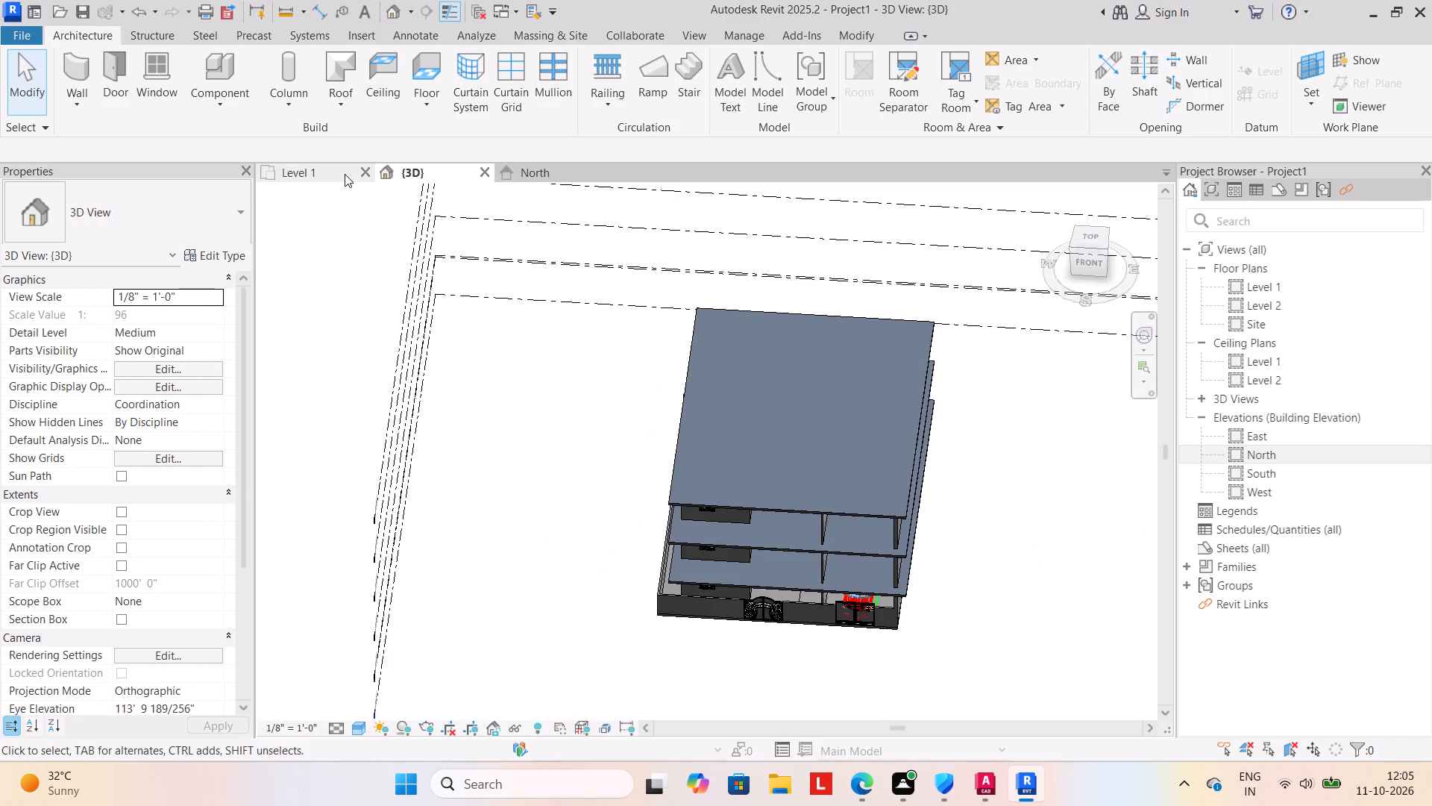
Place an L-shaped winder stair run in the Level 1 dining area, rotated to descend the plan and turn toward the kitchen.
left_click(341, 173)
middle_click_drag(816, 466, 805, 429)
left_click(684, 63)
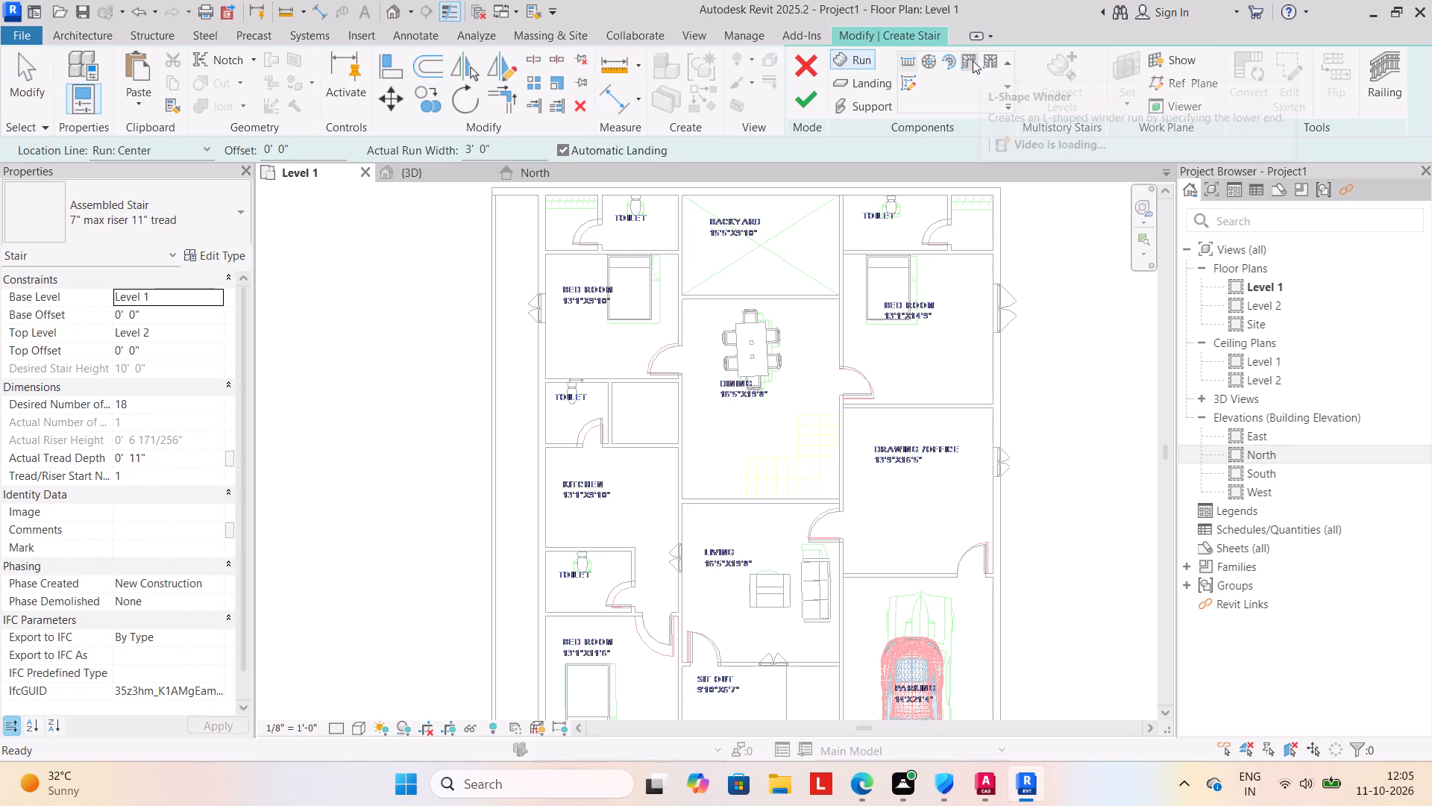
left_click(973, 60)
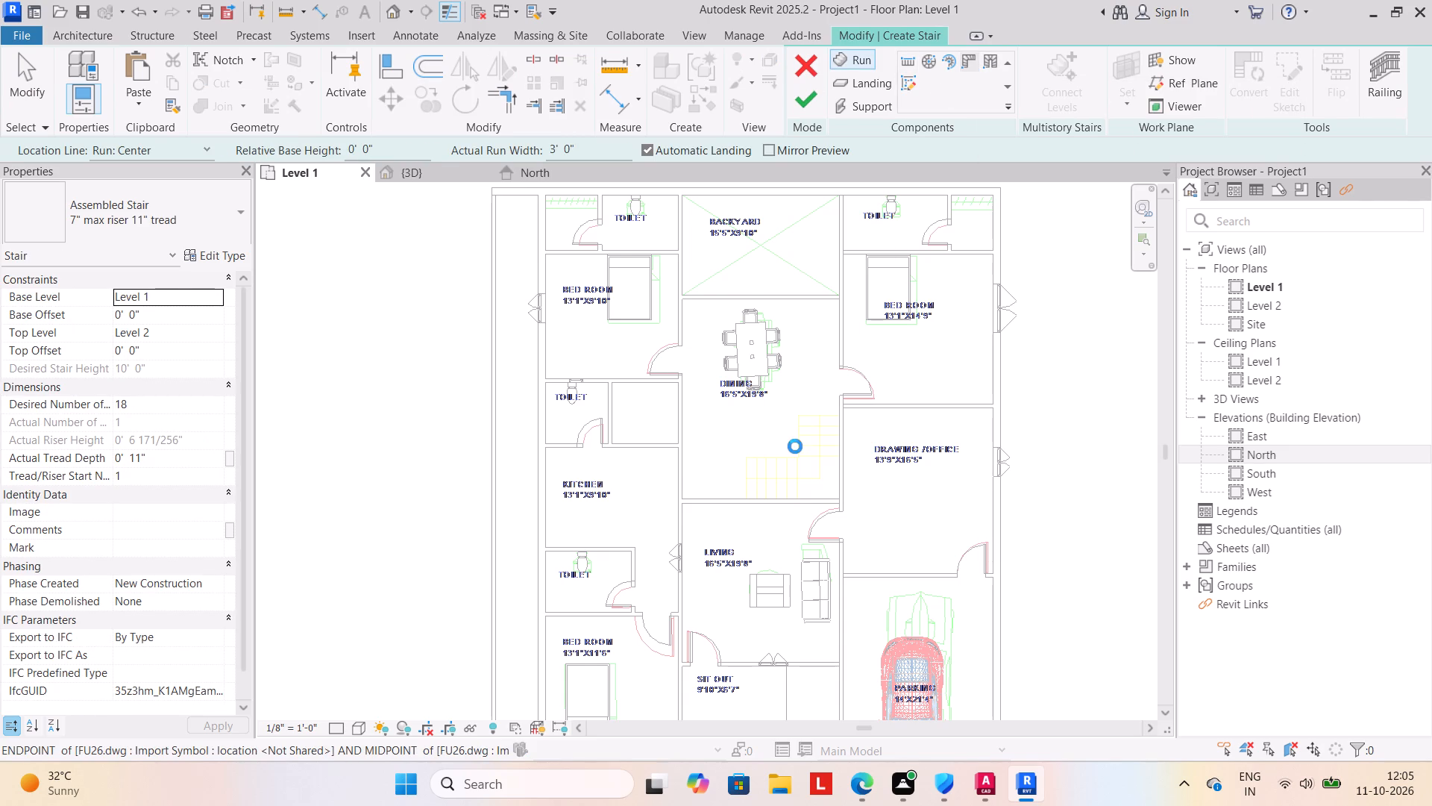
key("space")
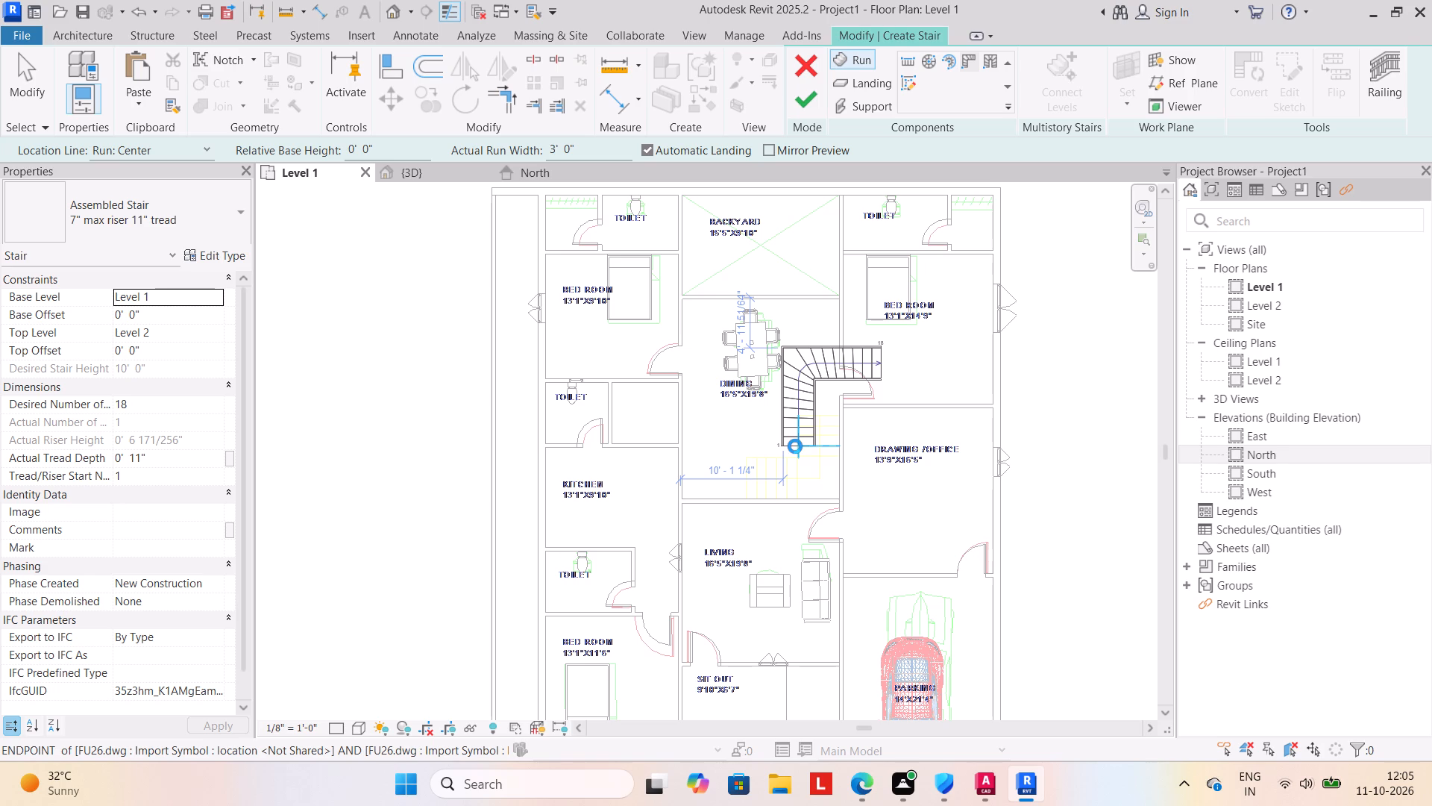
key("space")
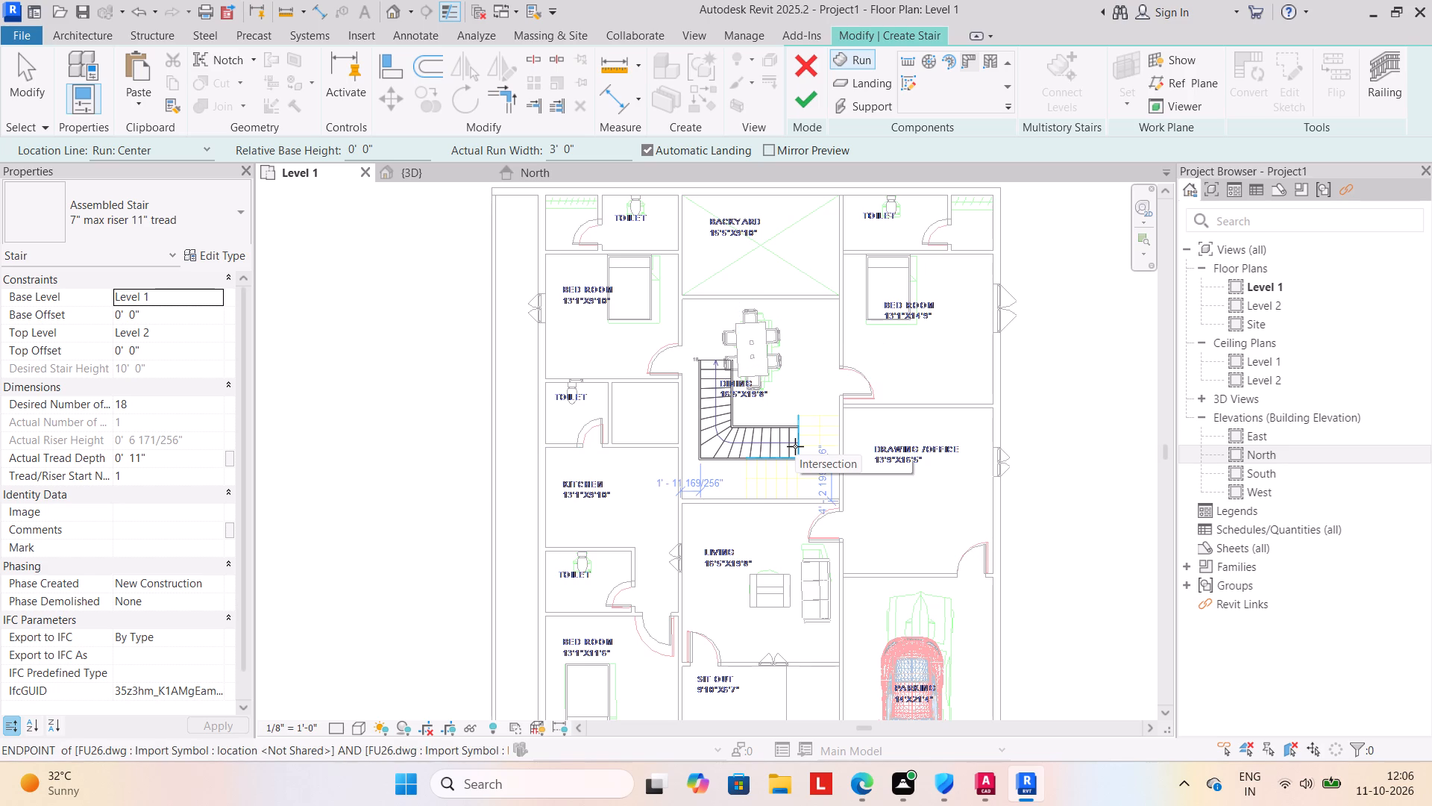
key("space")
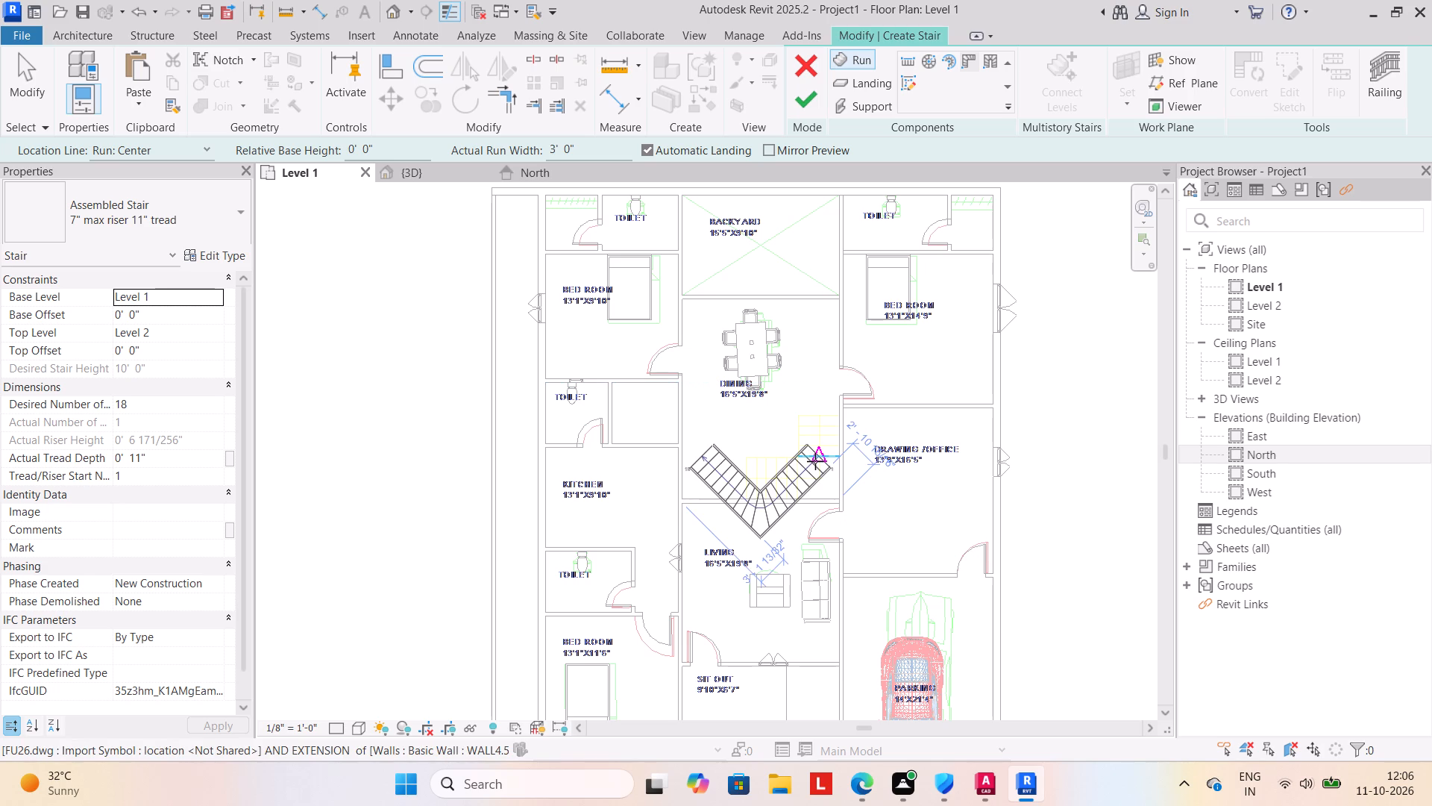
key("space")
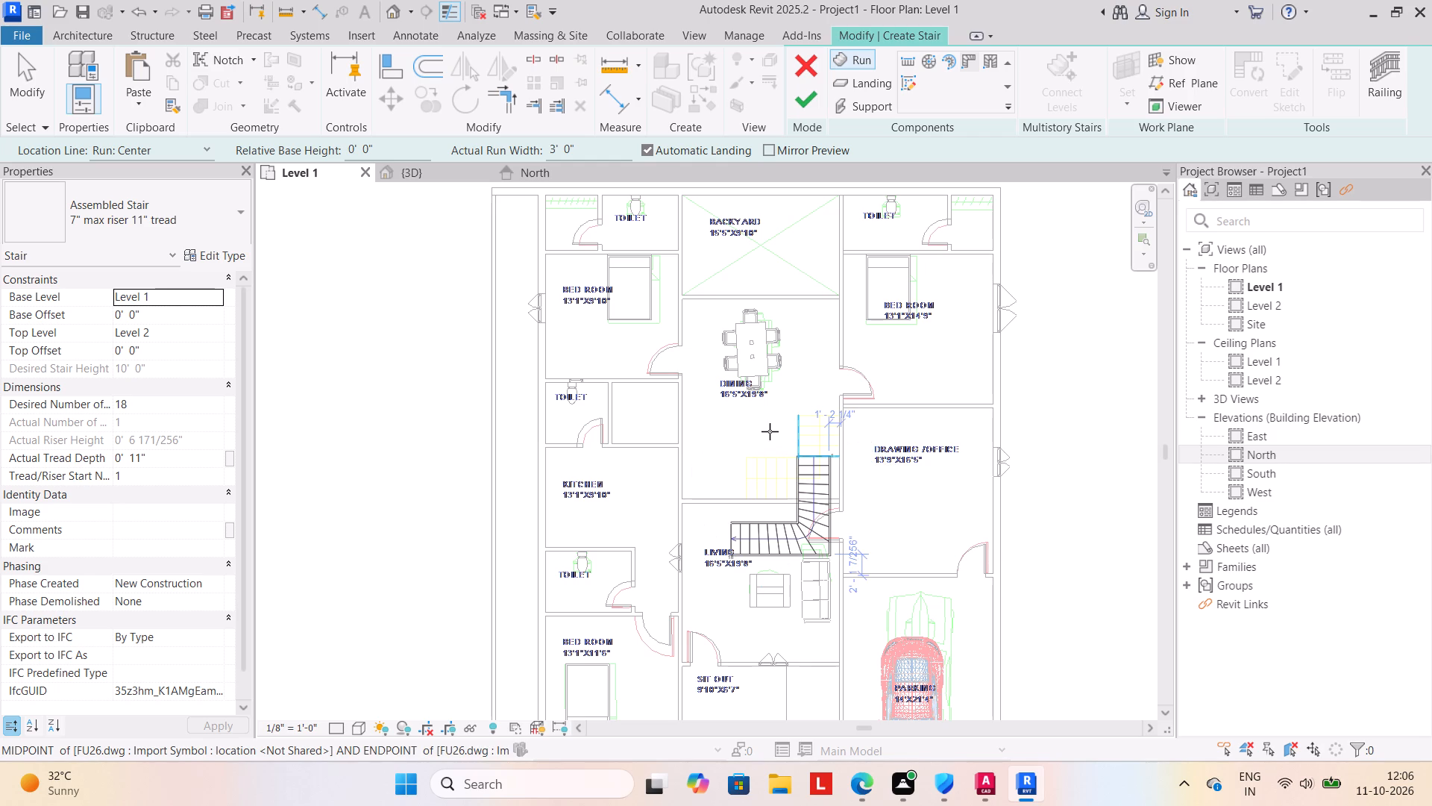
left_click_drag(802, 436, 802, 401)
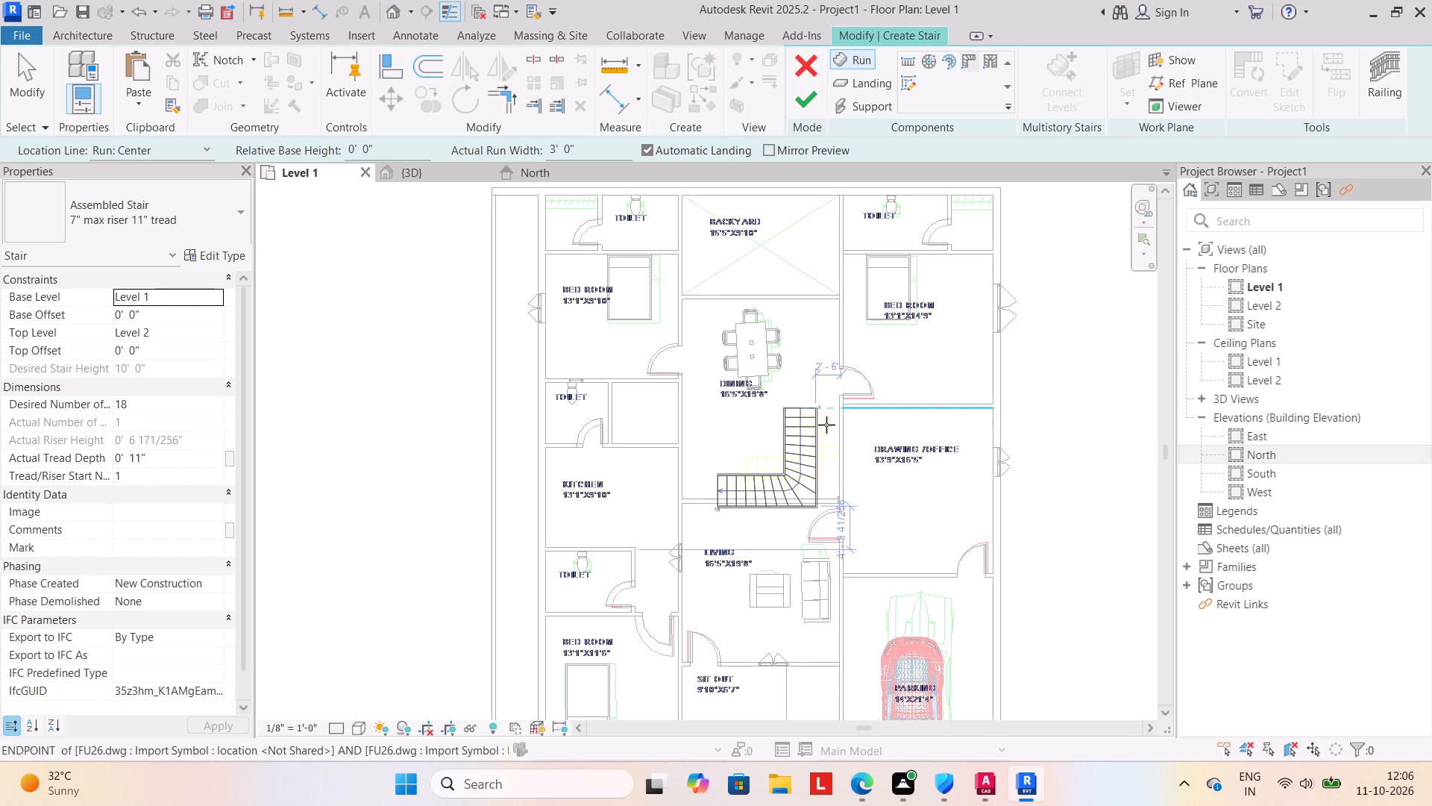
left_click(798, 395)
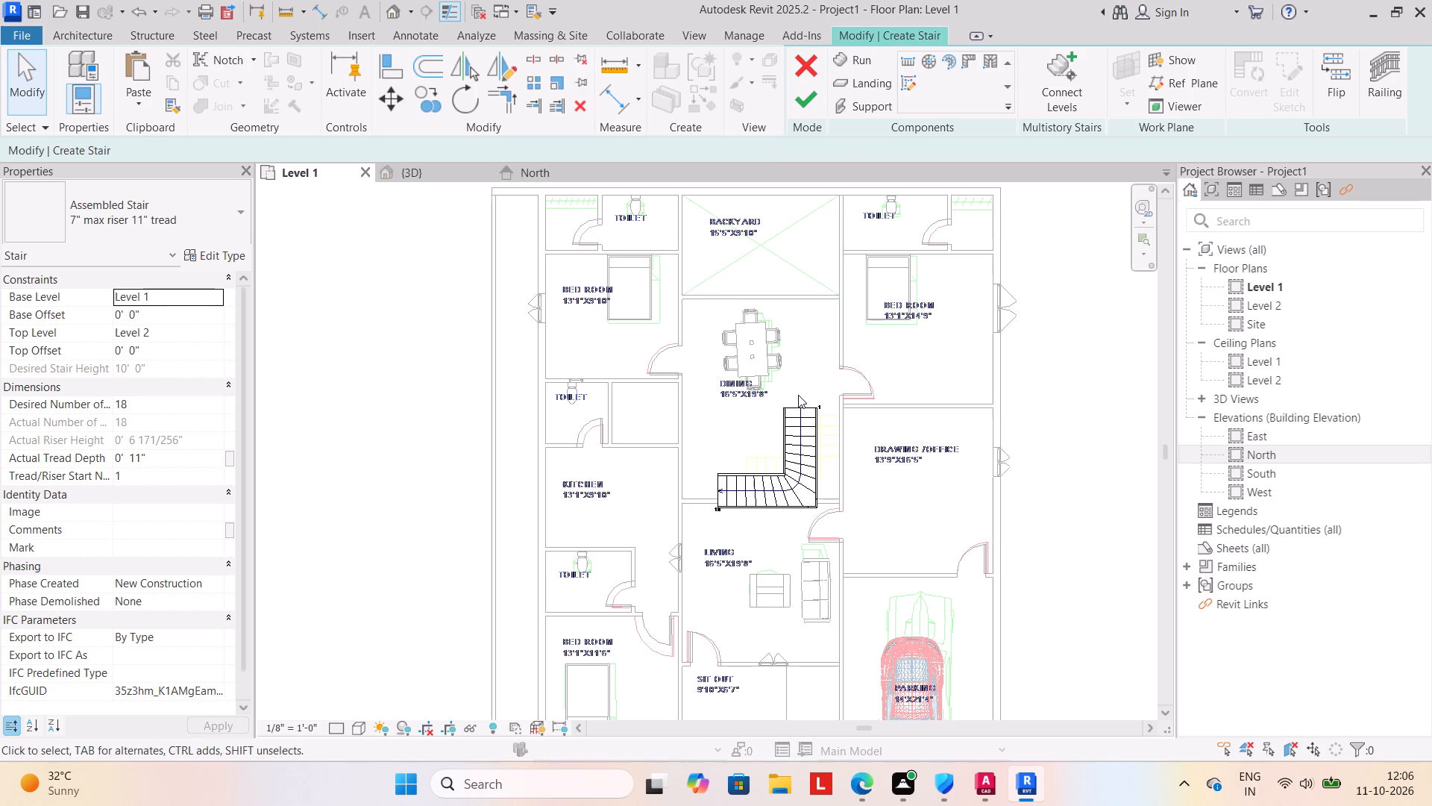
Nudge the winder run into the dining room corner, against the wall shared with the drawing/office room.
left_click(793, 446)
key("Up")
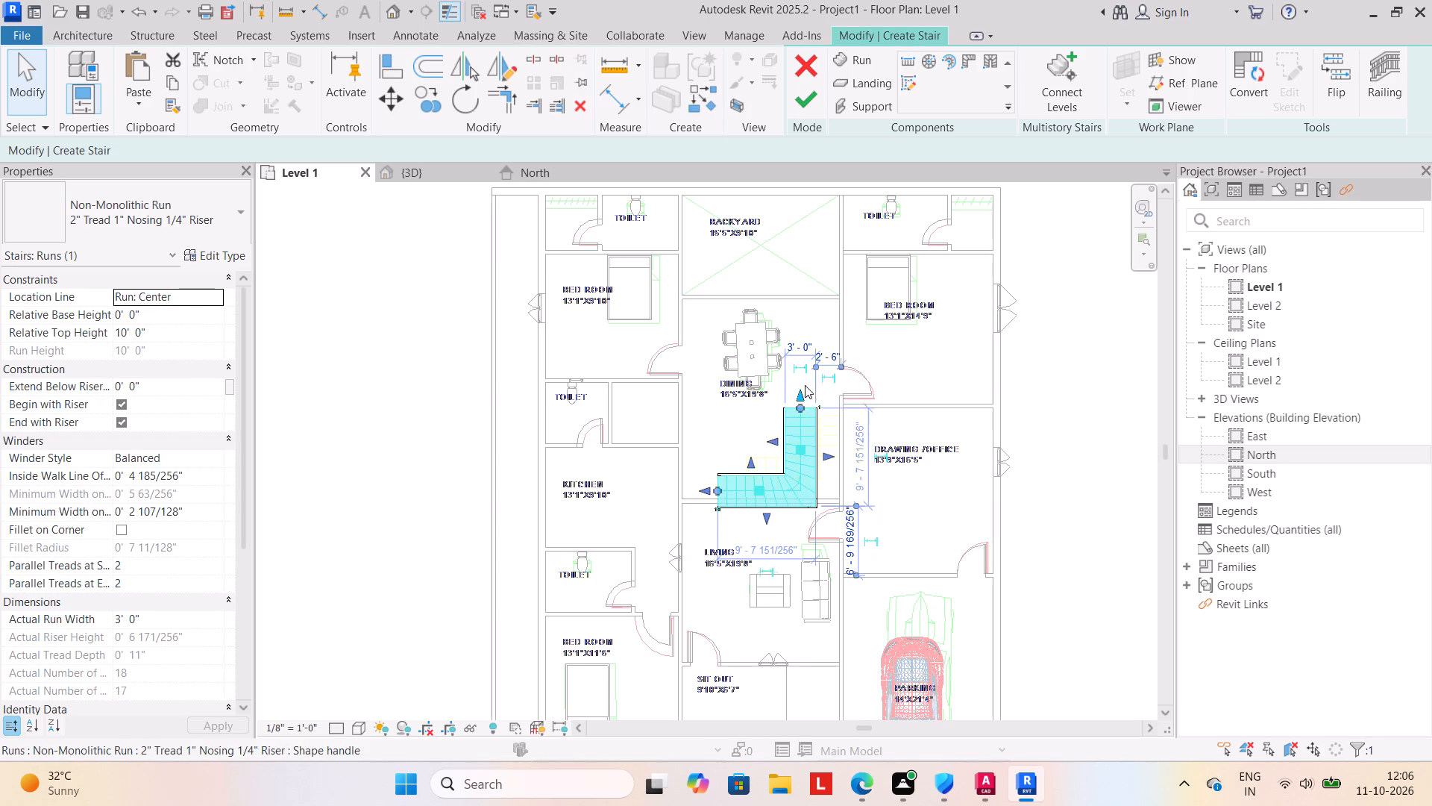
key("Up")
key("Up")
key("Right")
key("Right")
key("Right")
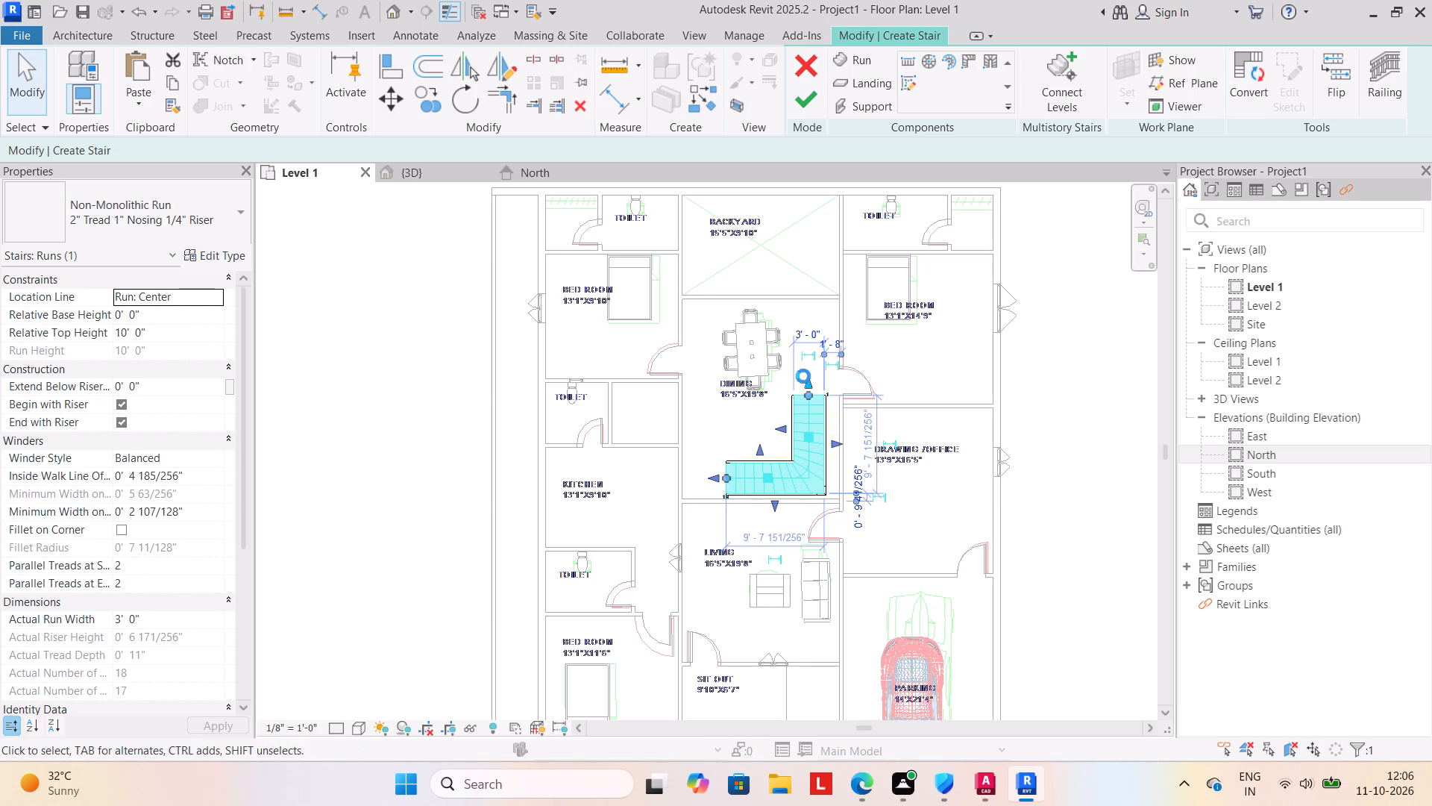
key("Right")
key("Right")
key("Left")
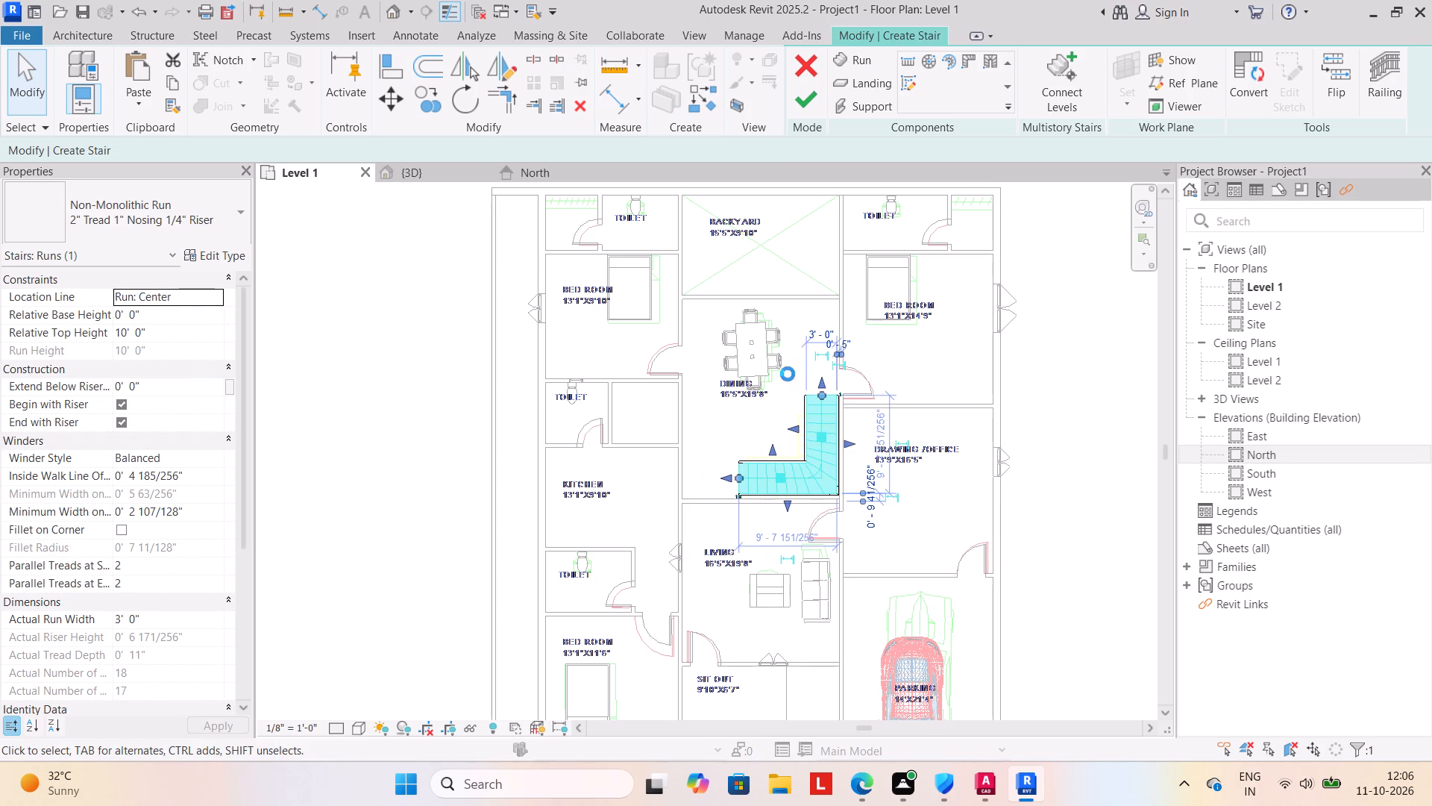
key("Right")
Reshape the winder run to legs of about 10'-9" along the living room wall and 8'-6" along the drawing/office wall, and finish the stair.
left_click(734, 426)
left_click(758, 483)
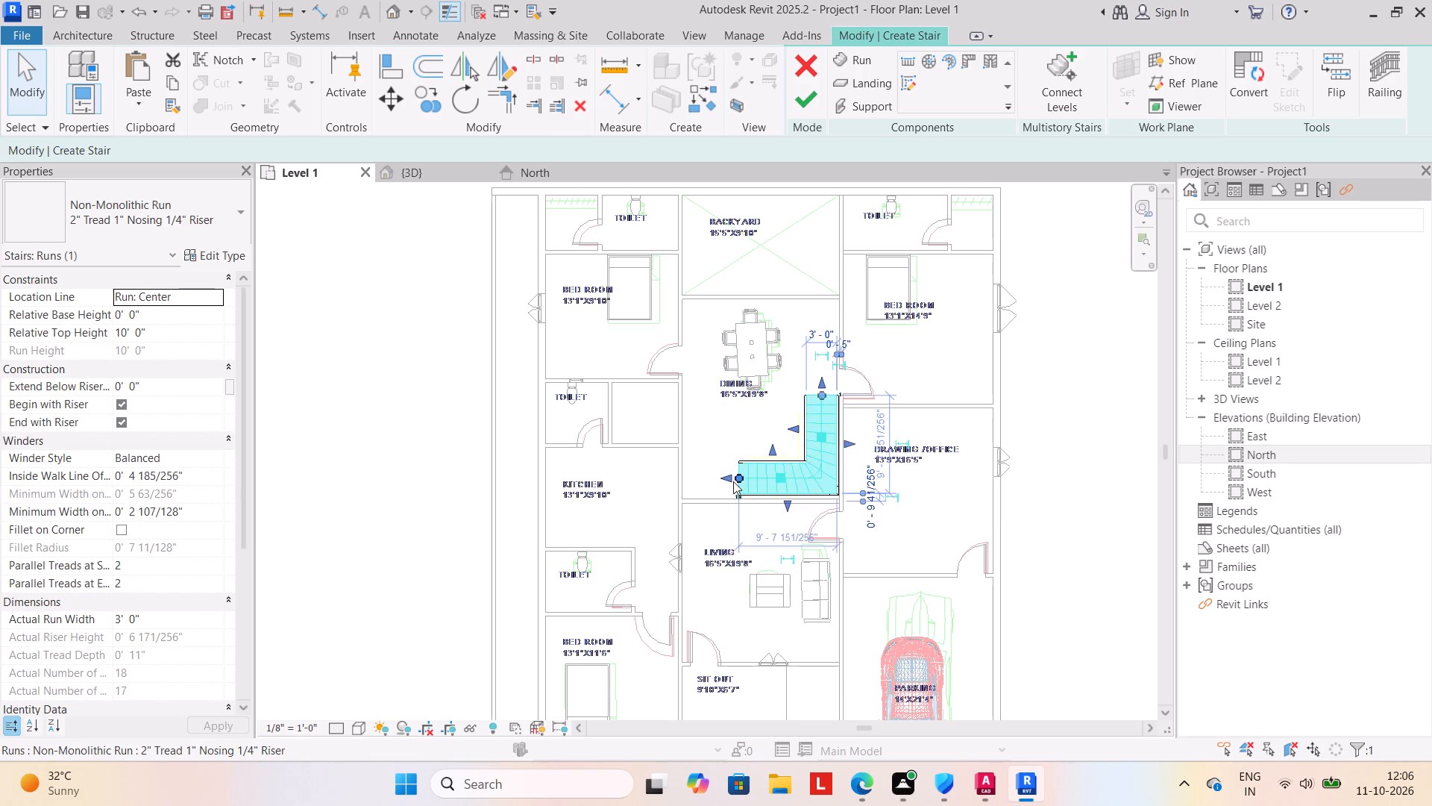
scroll(733, 481, "up", 3)
left_click_drag(729, 475, 727, 475)
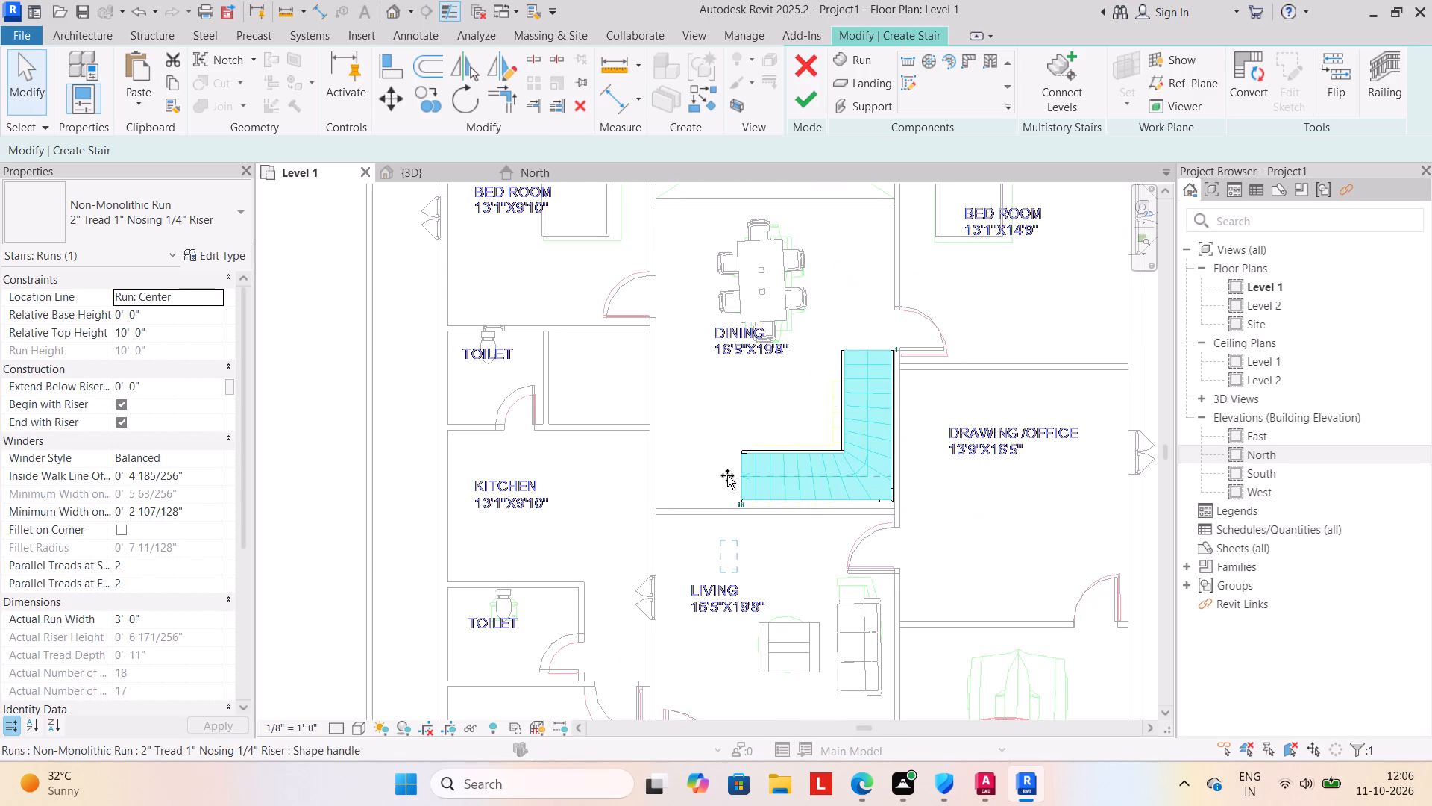
left_click_drag(727, 475, 720, 476)
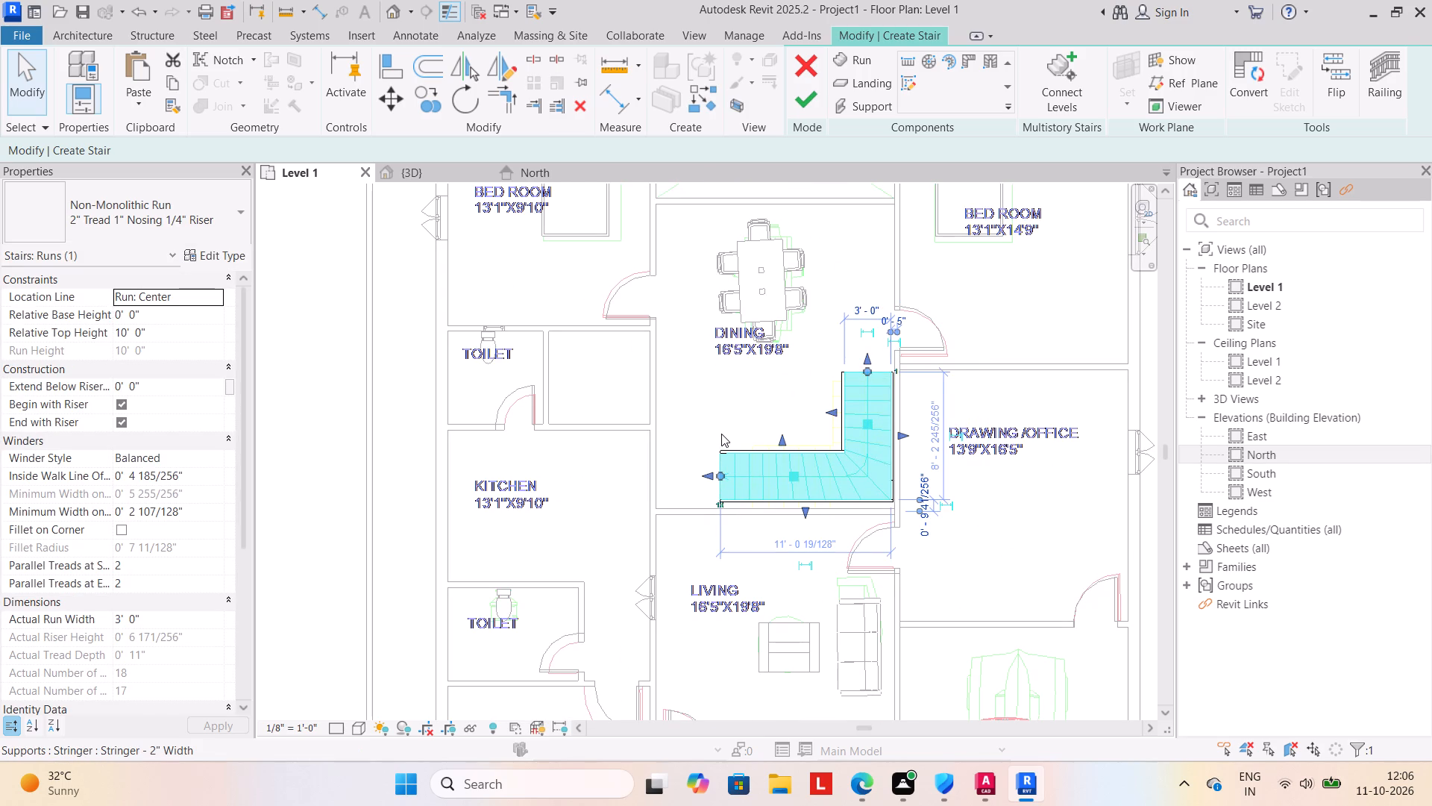
scroll(859, 365, "up", 4)
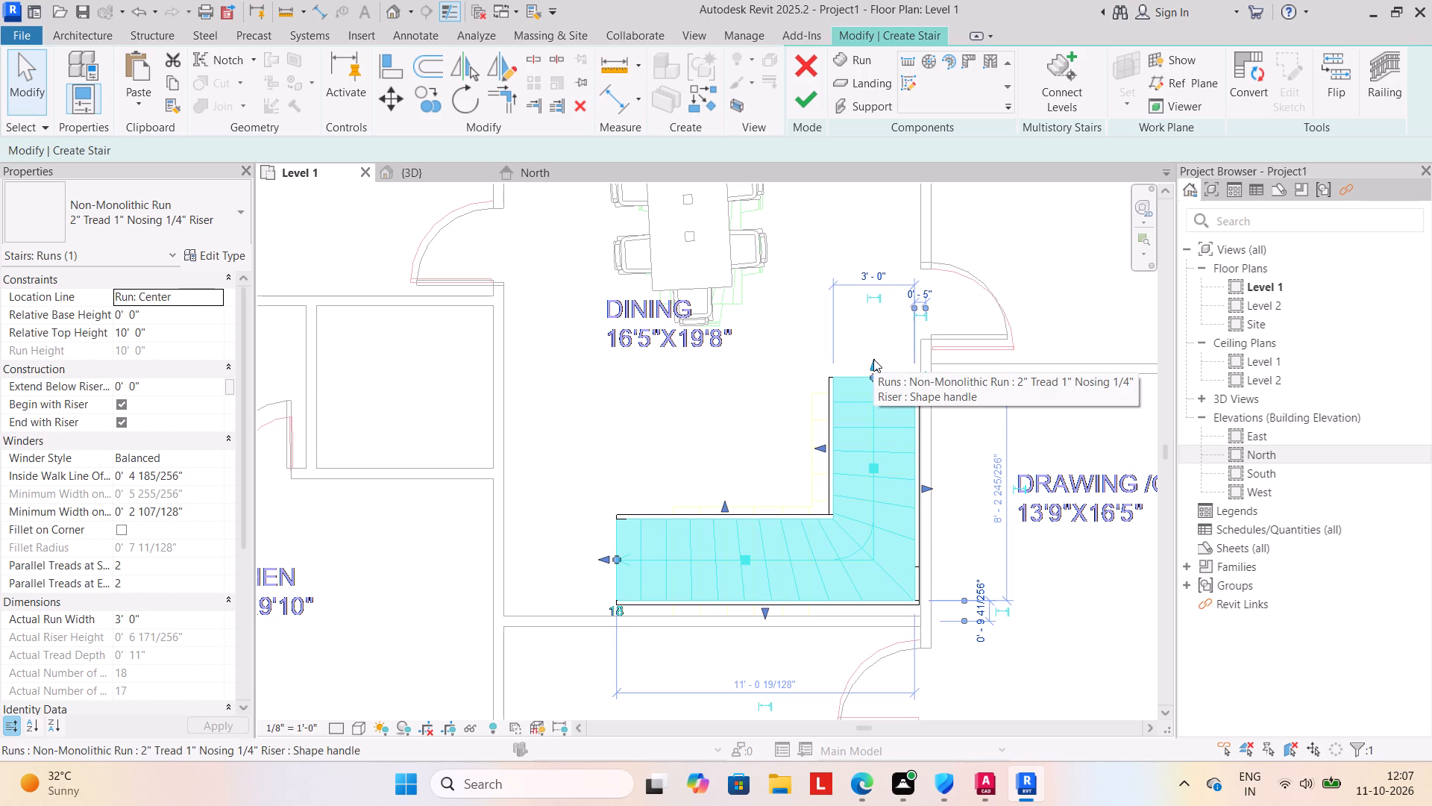
left_click_drag(873, 364, 873, 343)
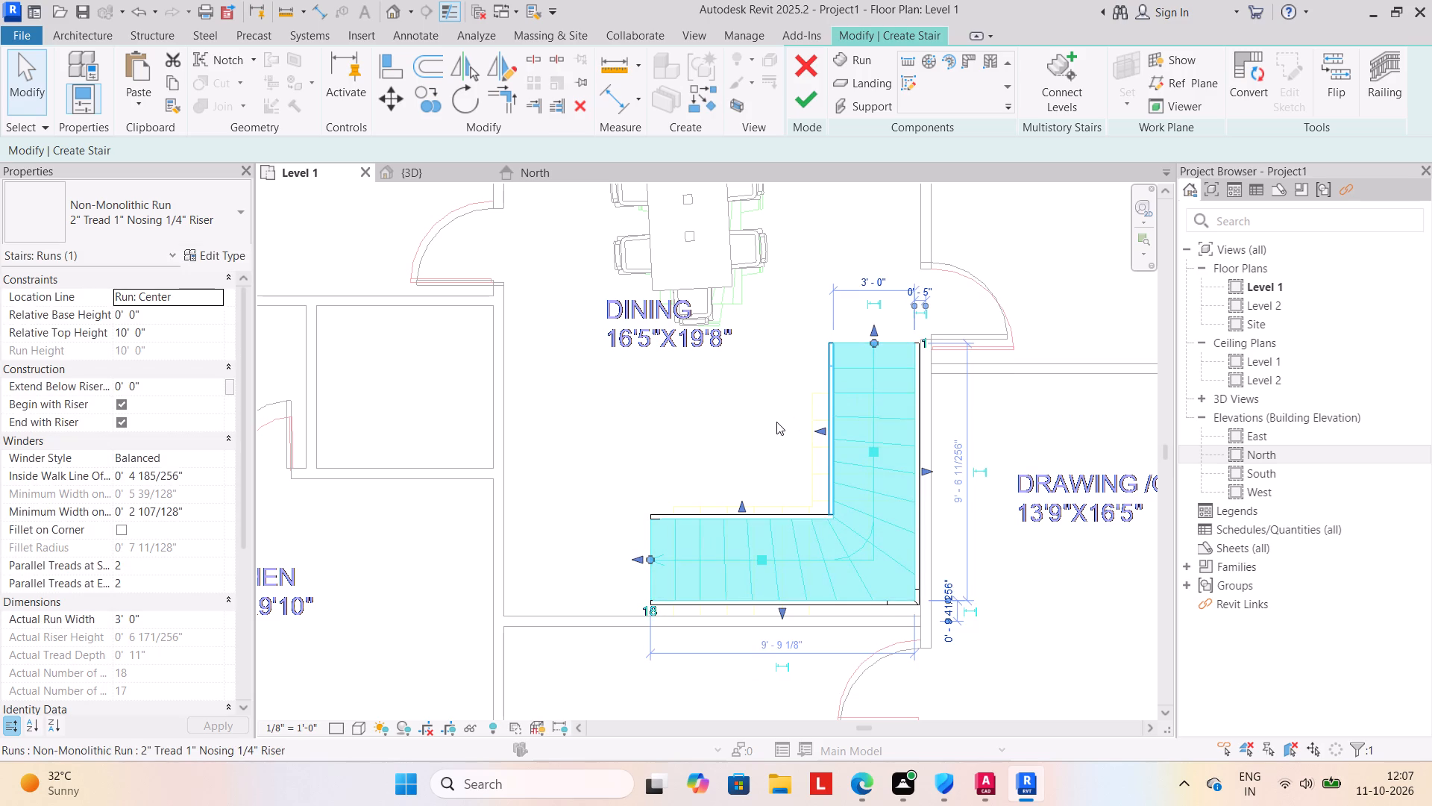
left_click_drag(633, 558, 624, 558)
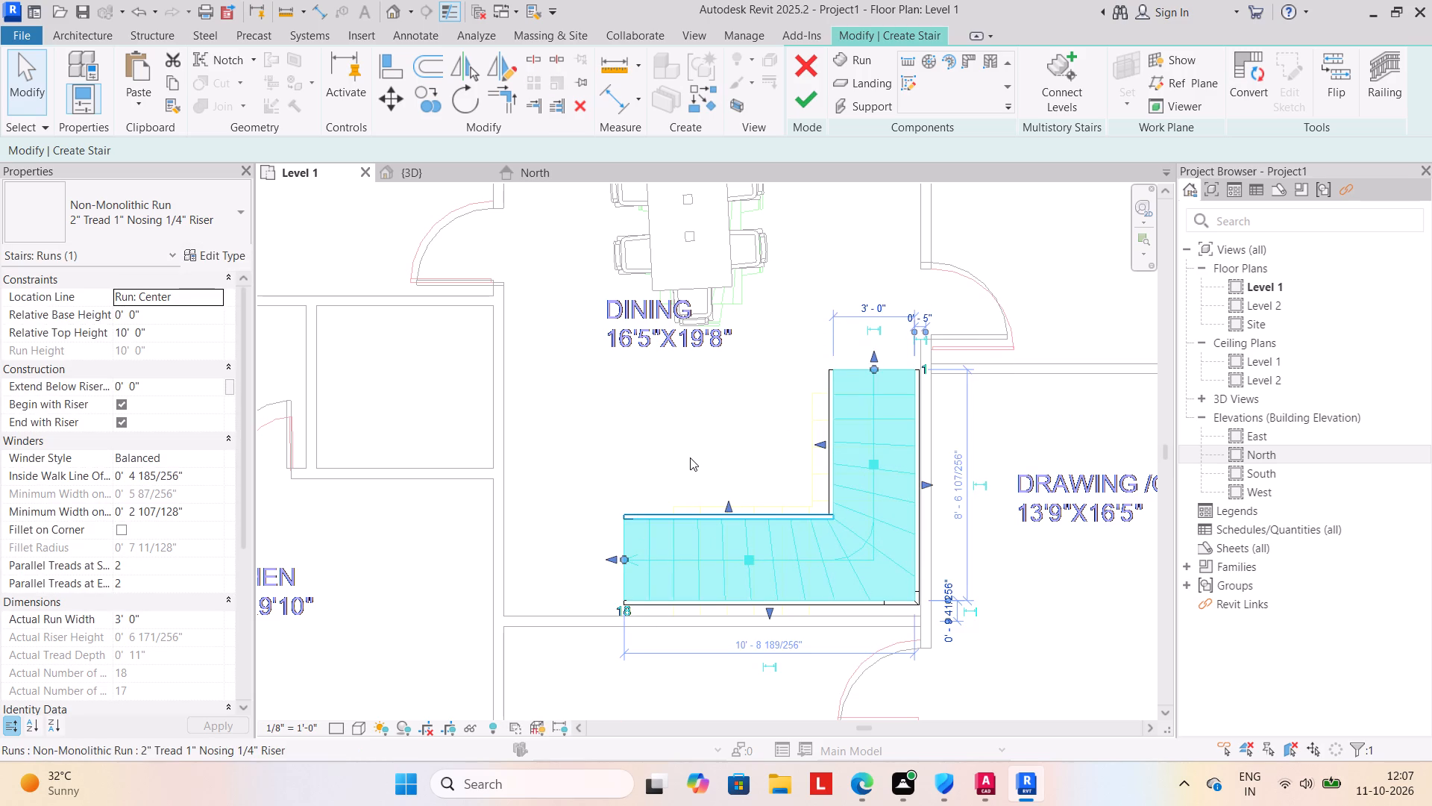
left_click(690, 457)
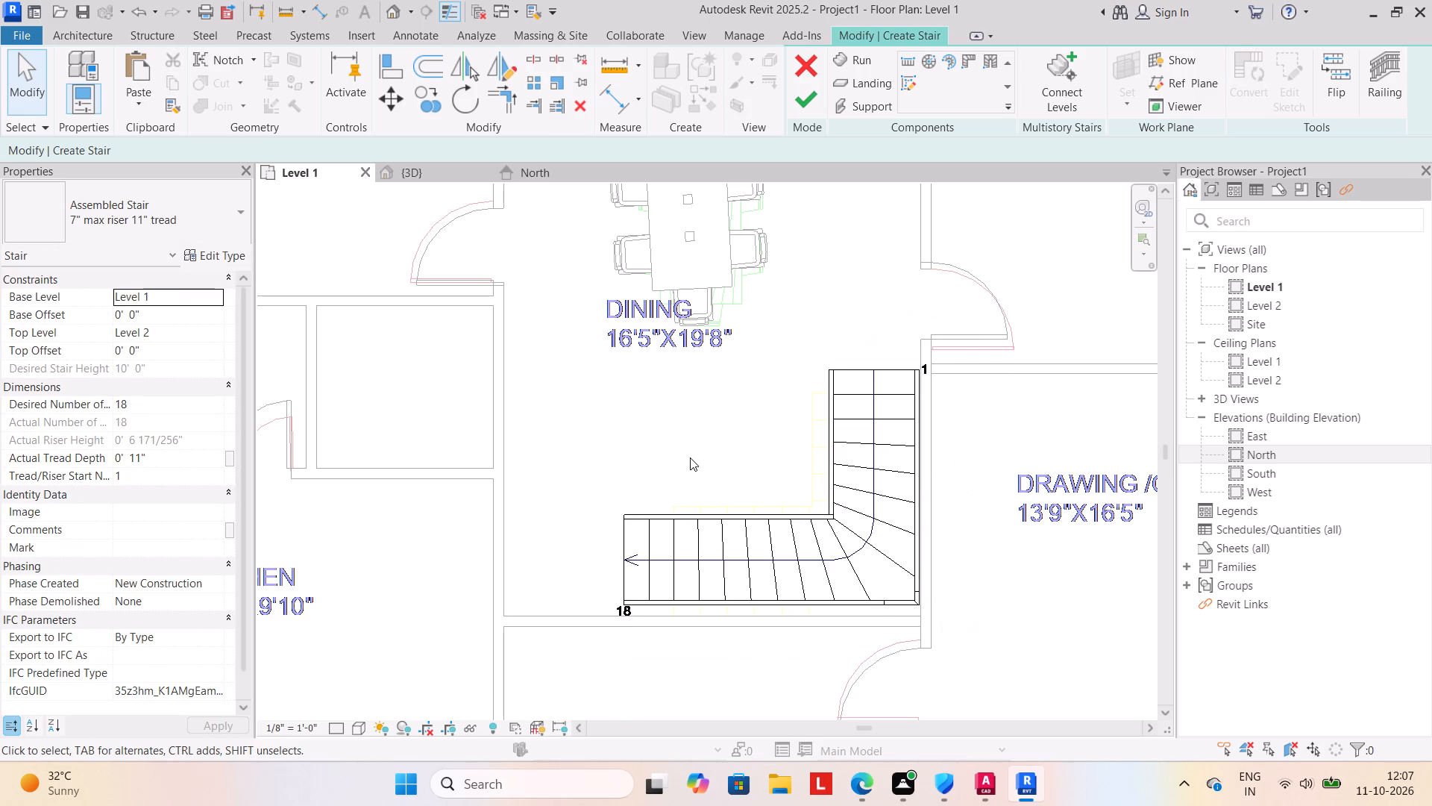
left_click(803, 102)
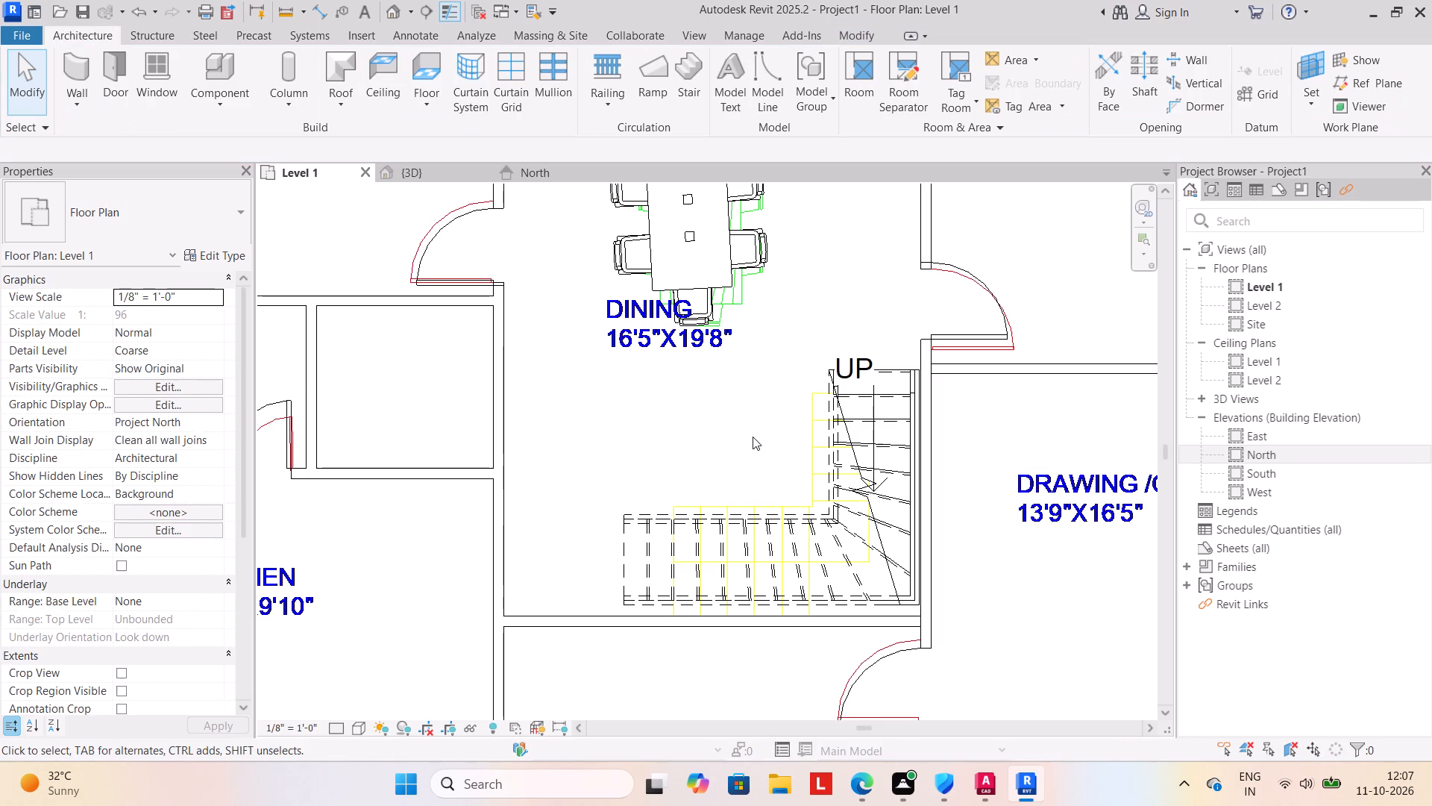
Copy the winder stair, paste it aligned to Level 3 and Level 4, and check the copies in the 3D view.
left_click(751, 531)
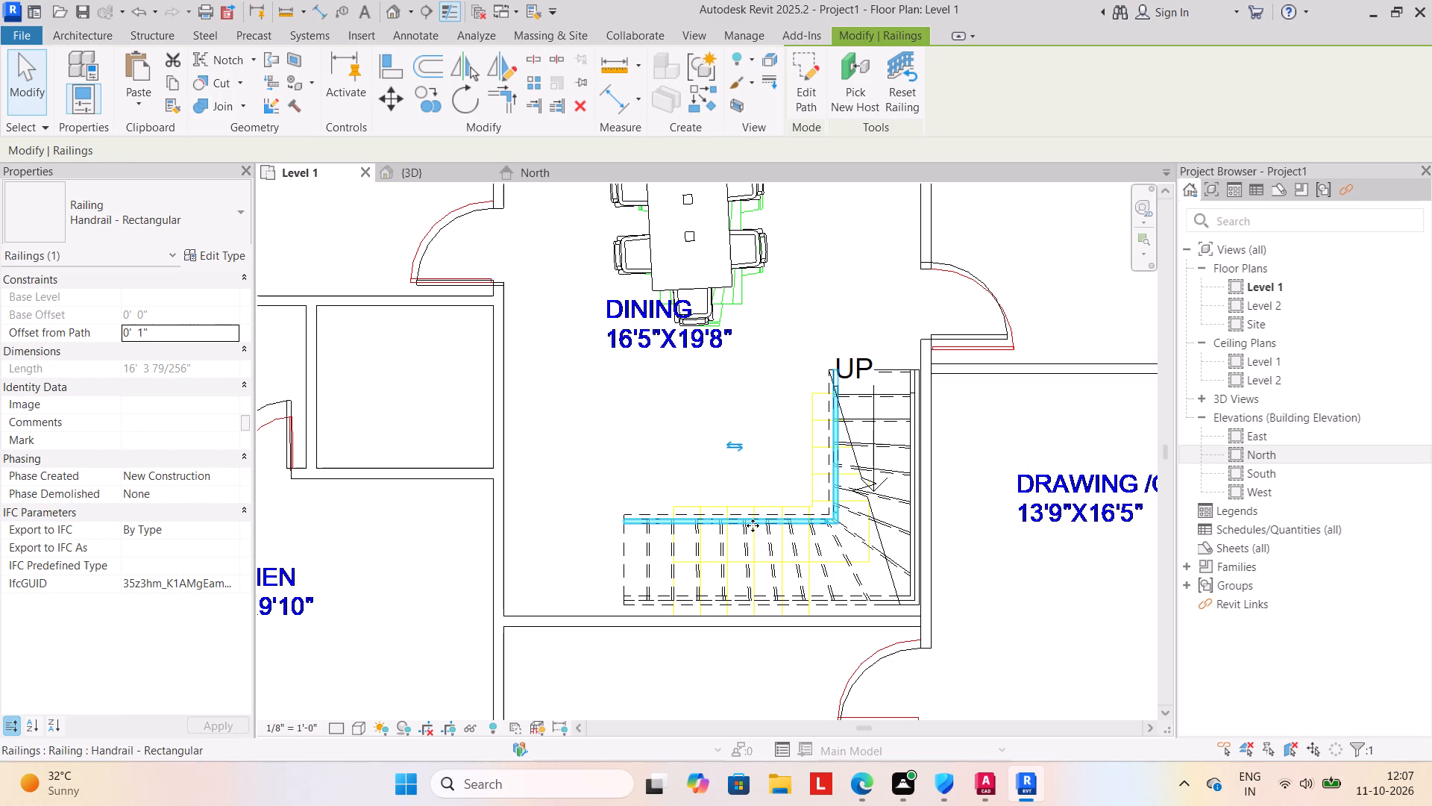
left_click(707, 568)
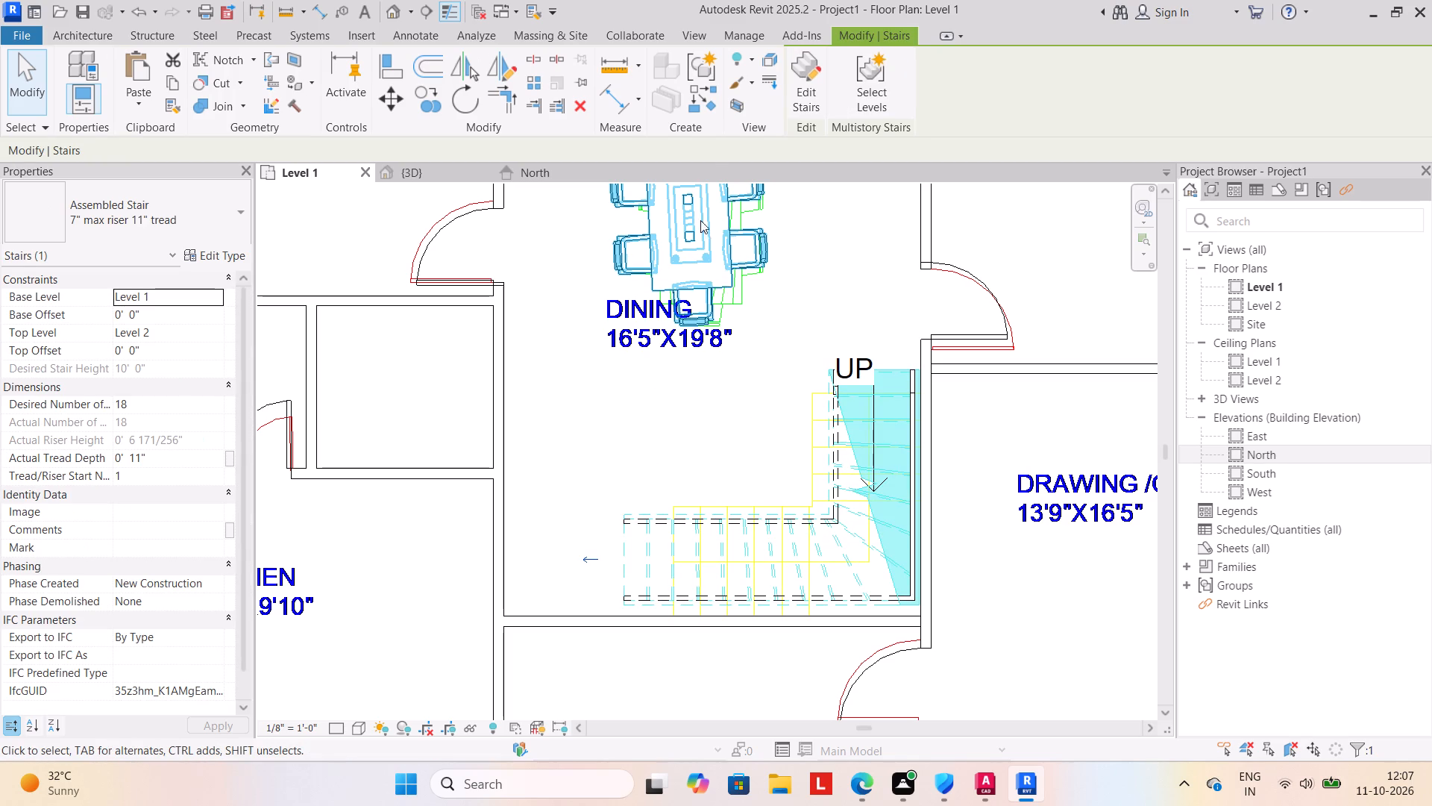
left_click(632, 559)
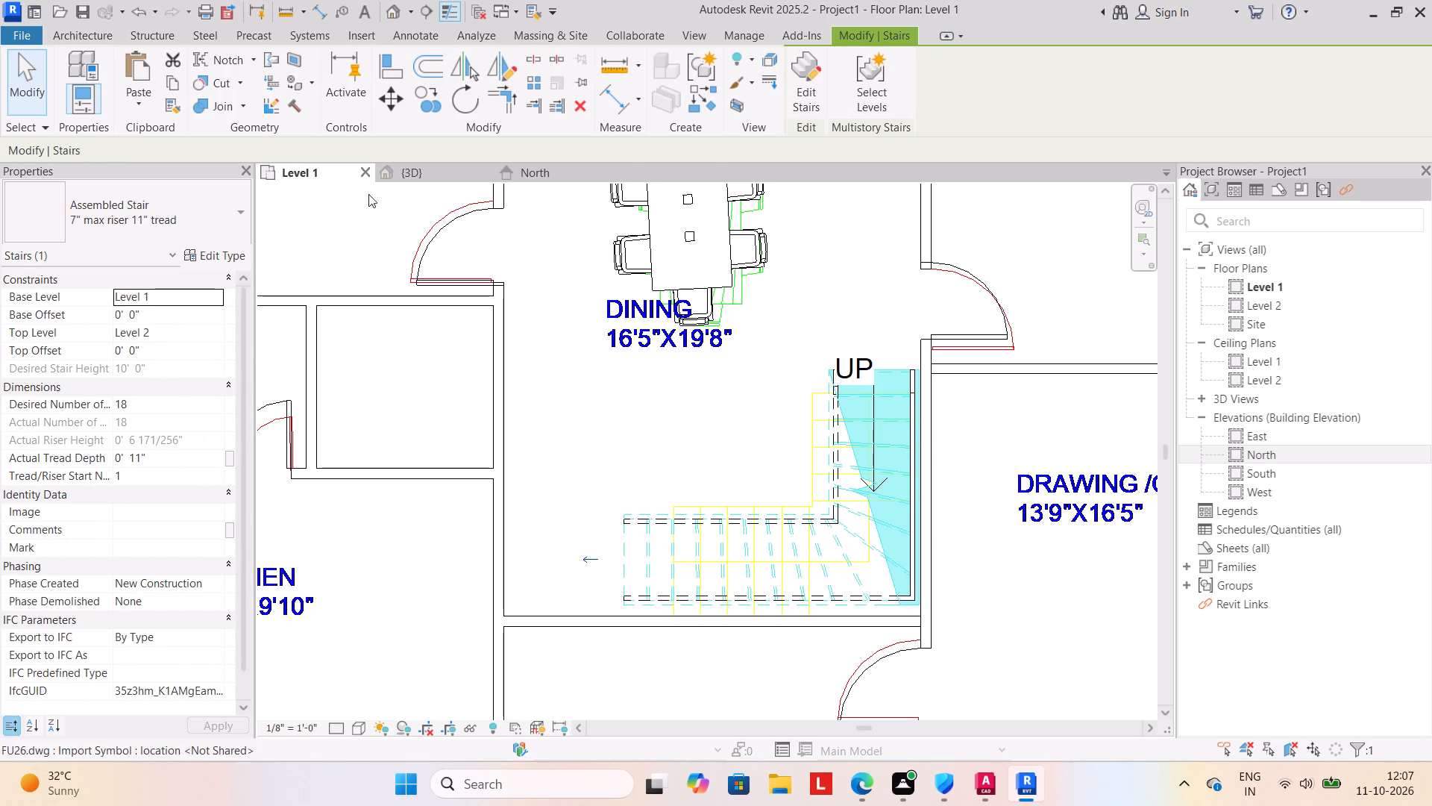
left_click(178, 82)
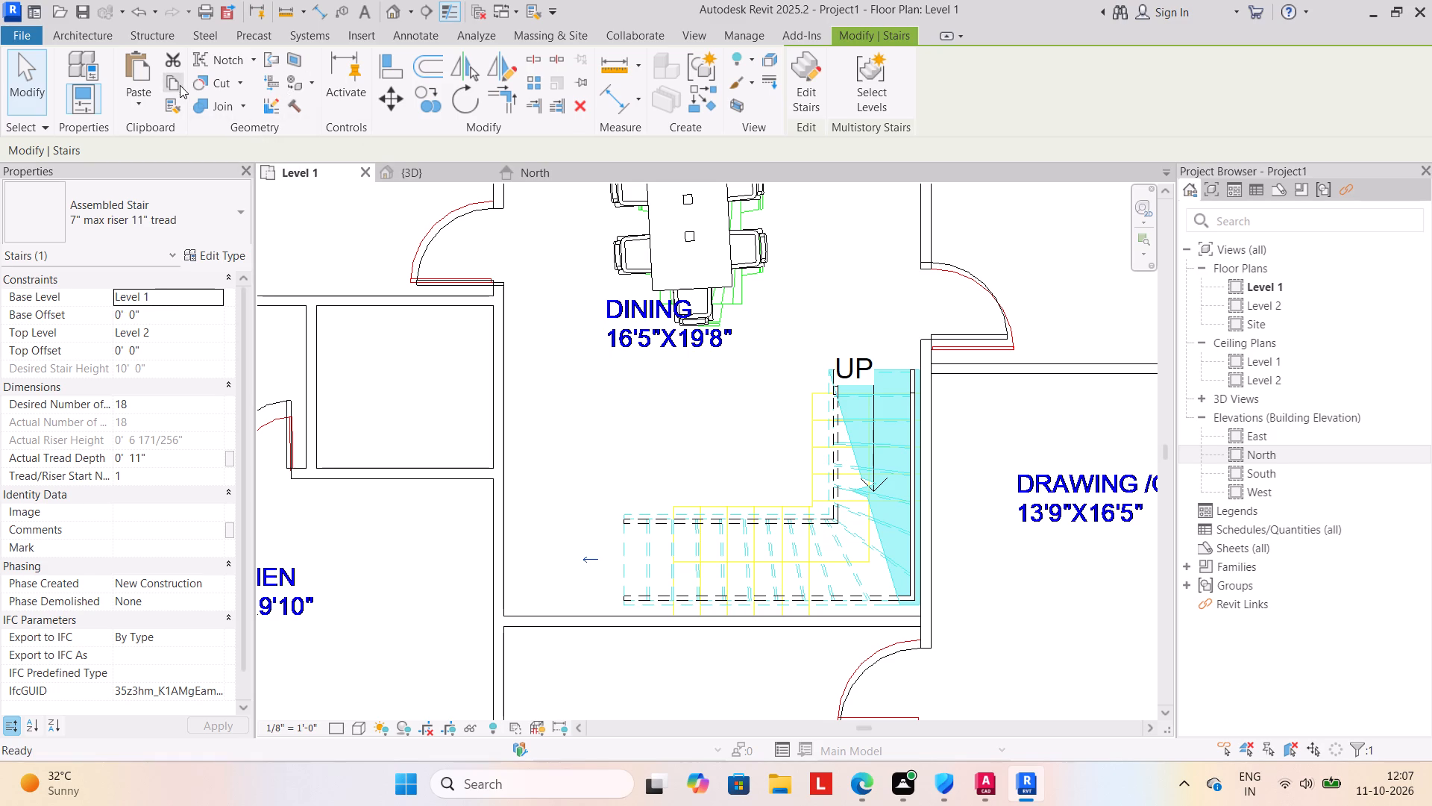
left_click(137, 104)
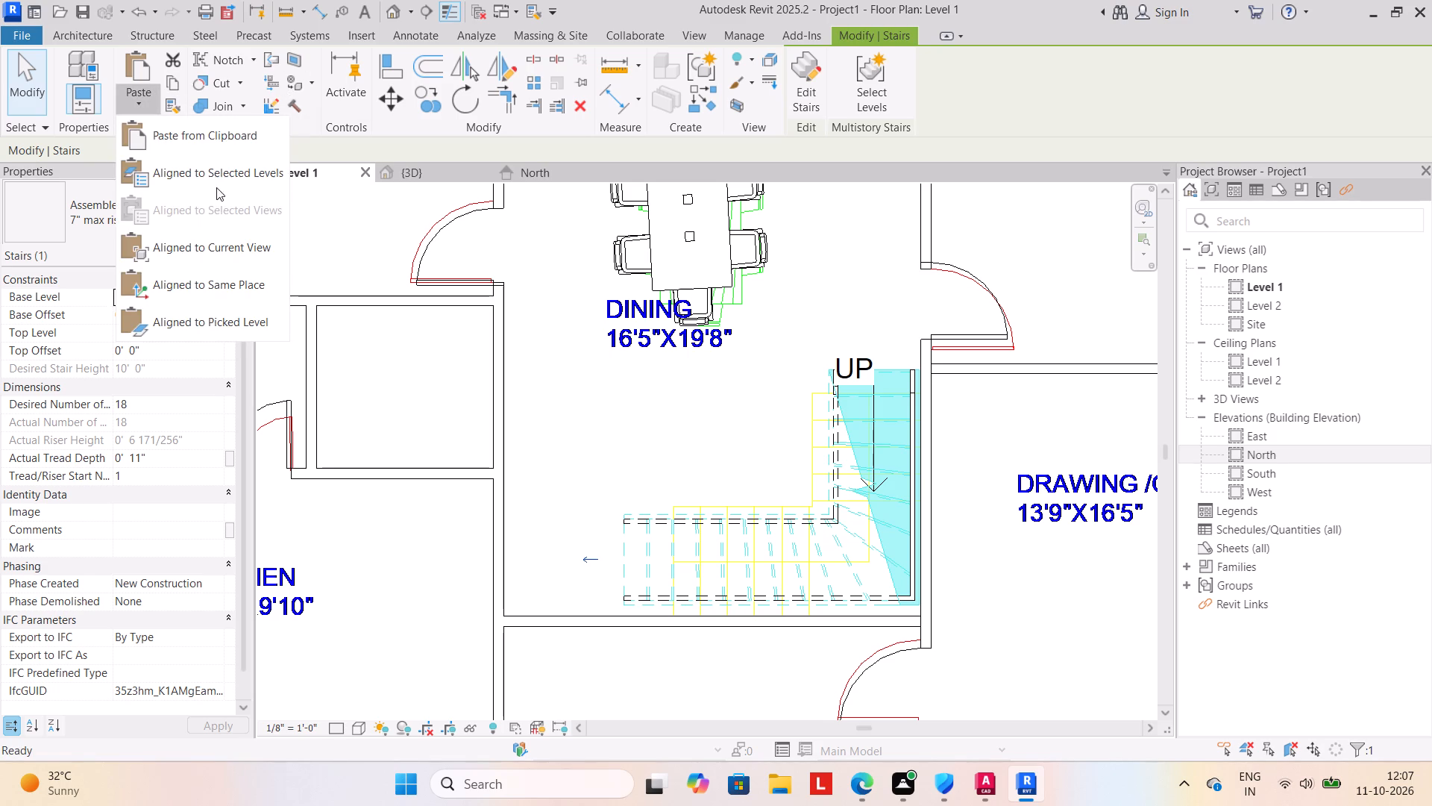
left_click(217, 173)
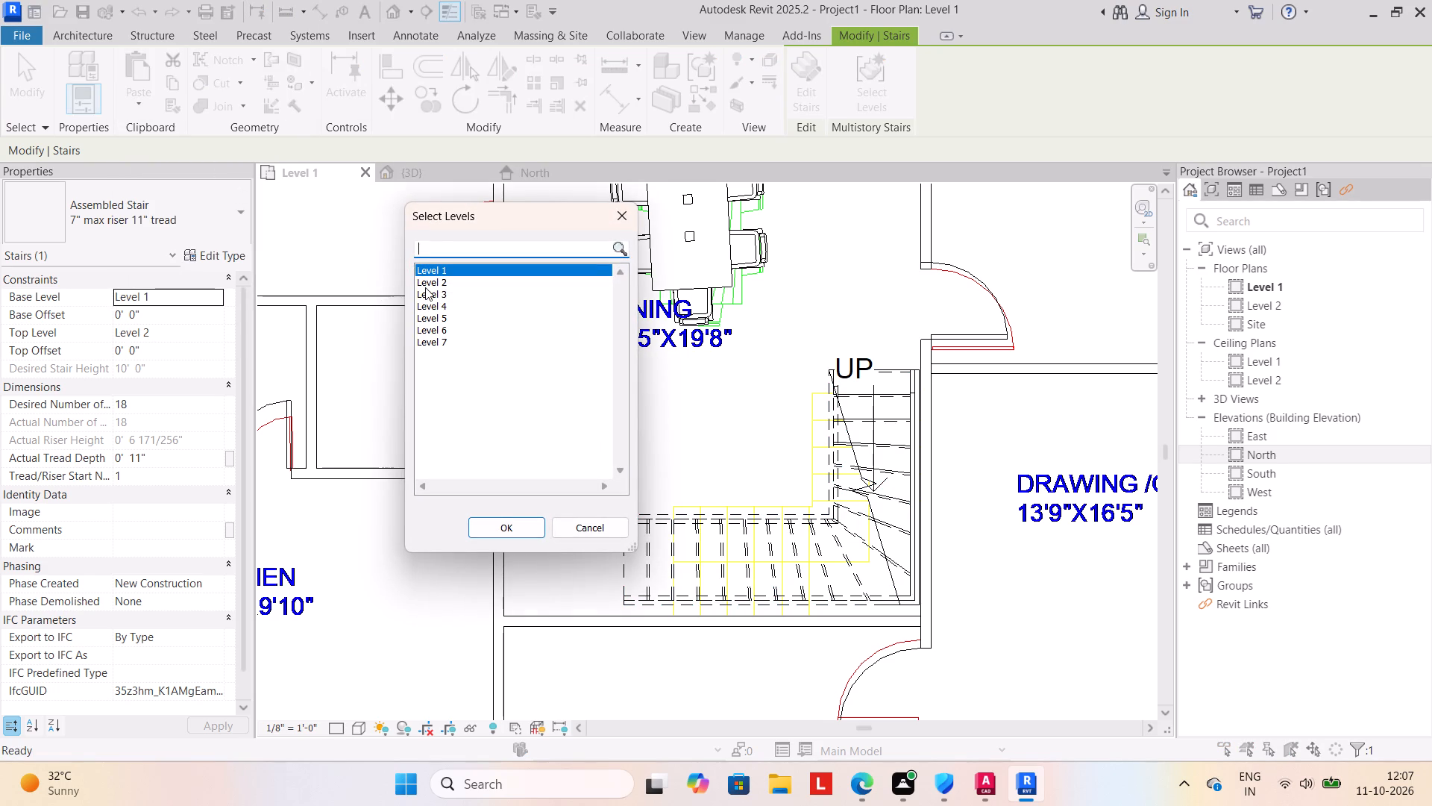
left_click(450, 290)
left_click(446, 306, "ctrl")
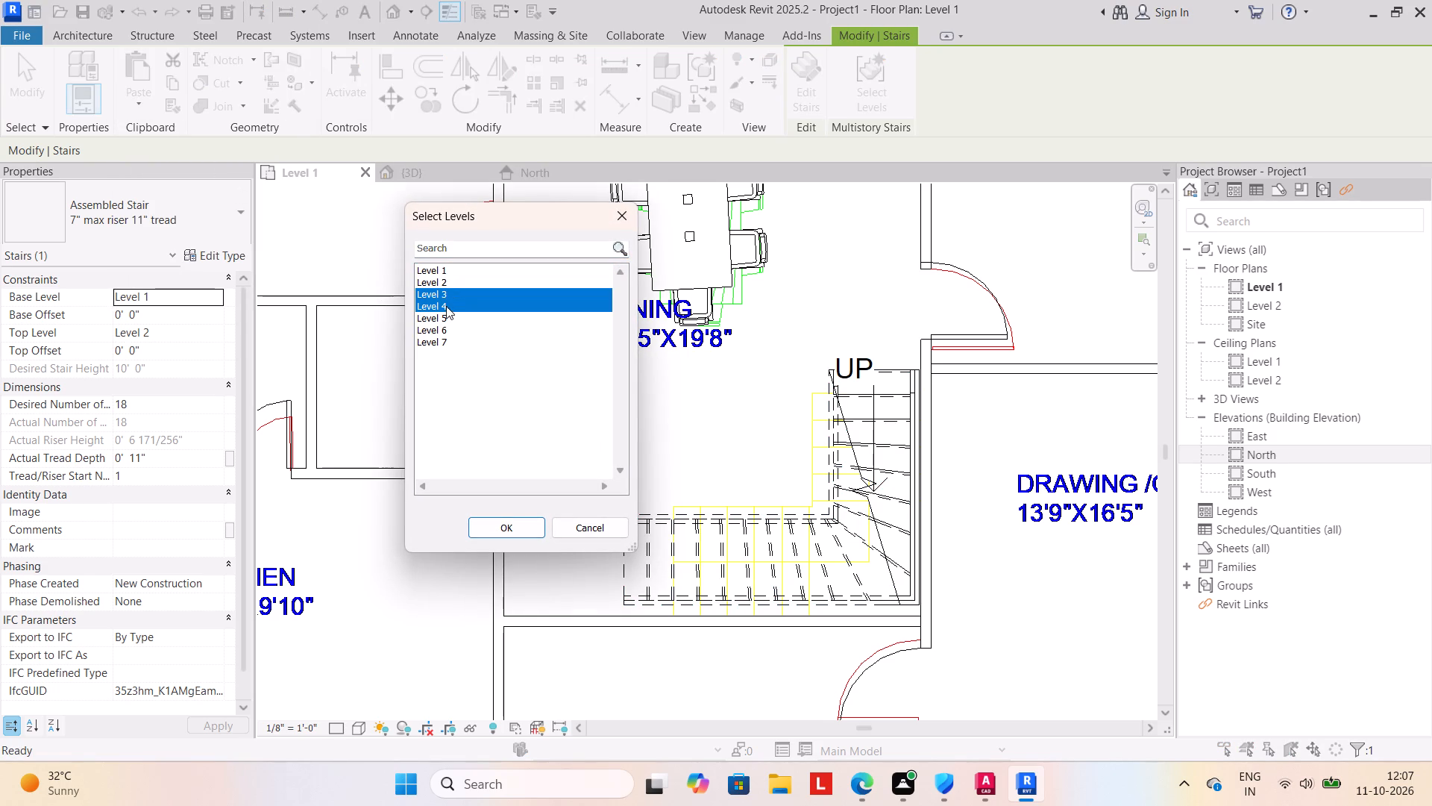
left_click(494, 522)
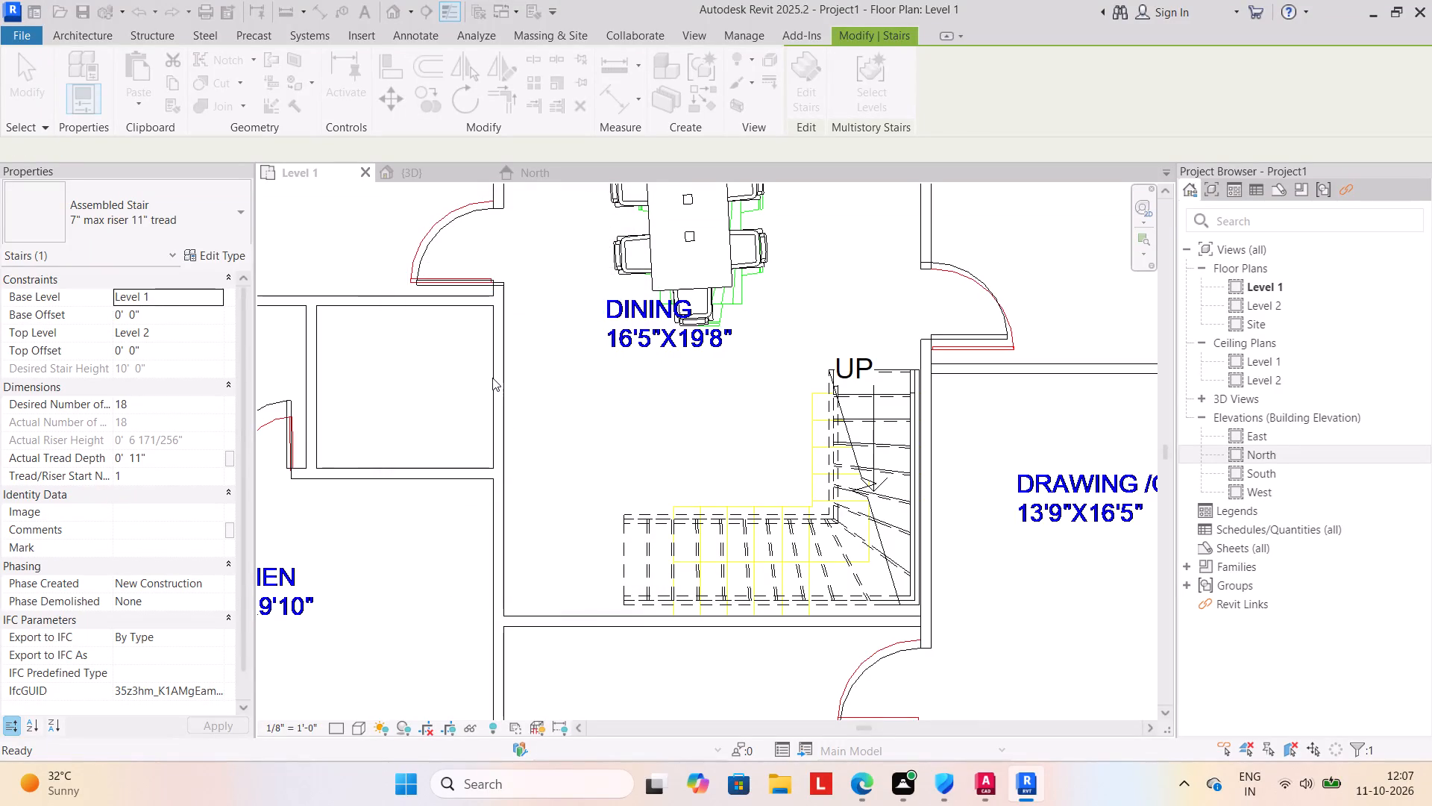
left_click(419, 169)
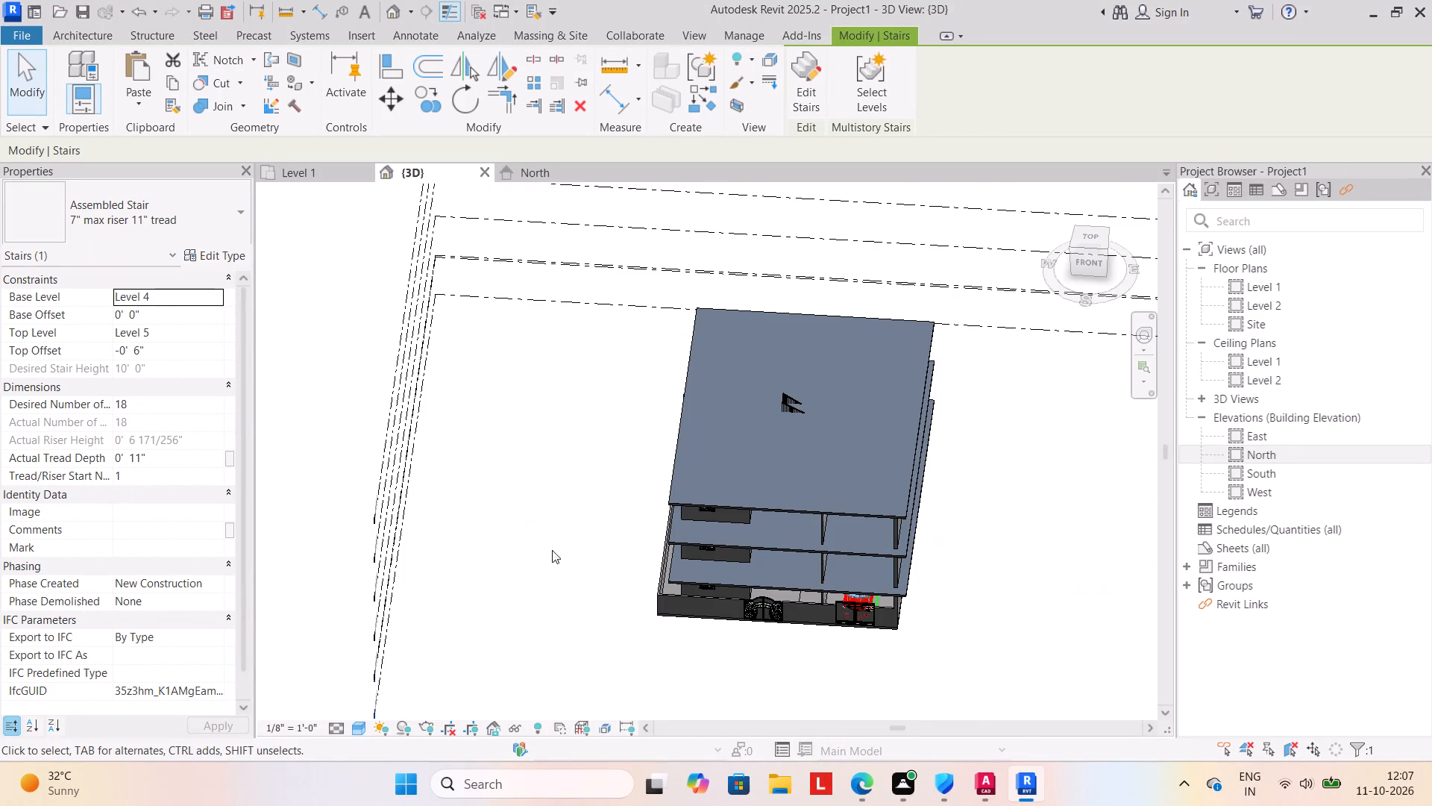
left_click(311, 172)
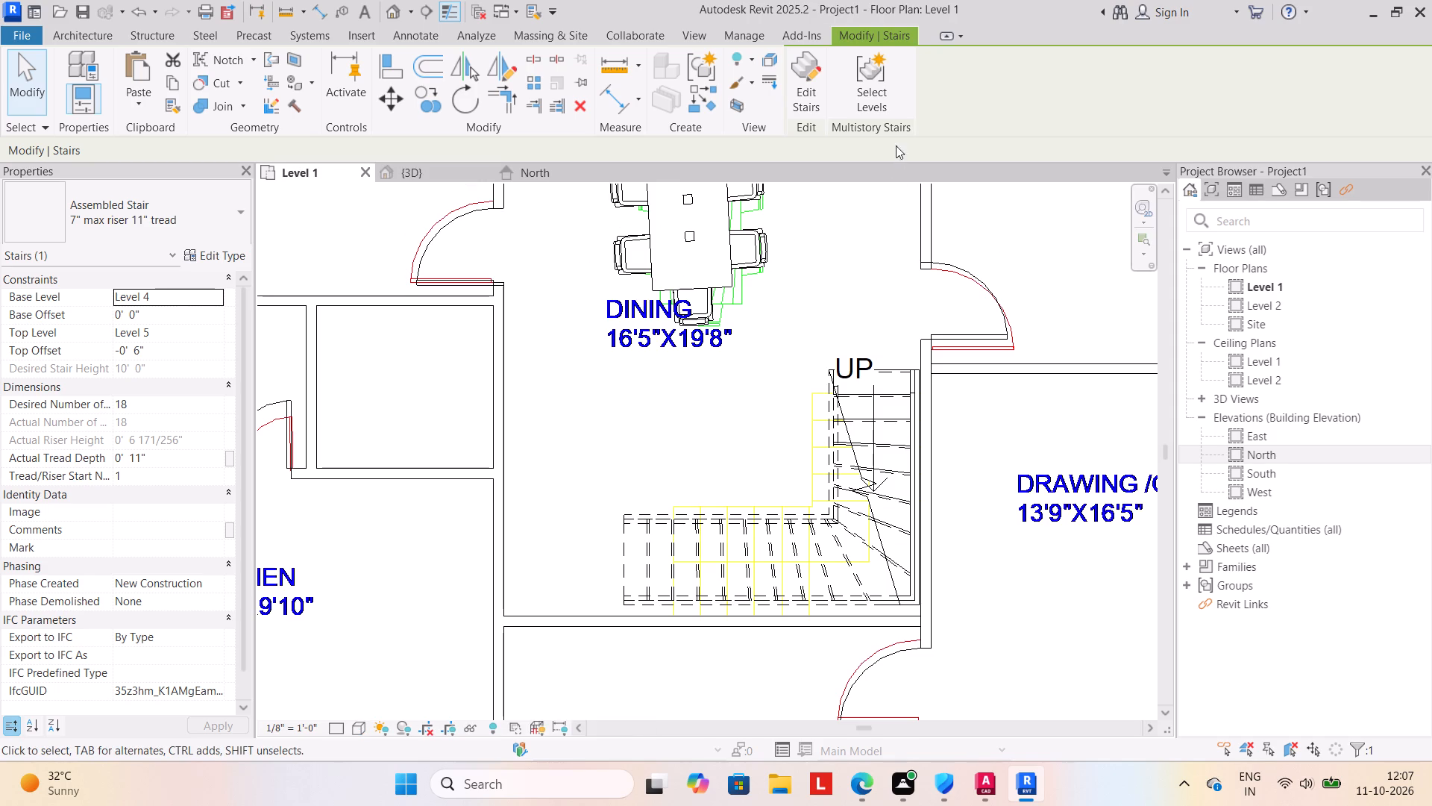
left_click(30, 98)
key("r")
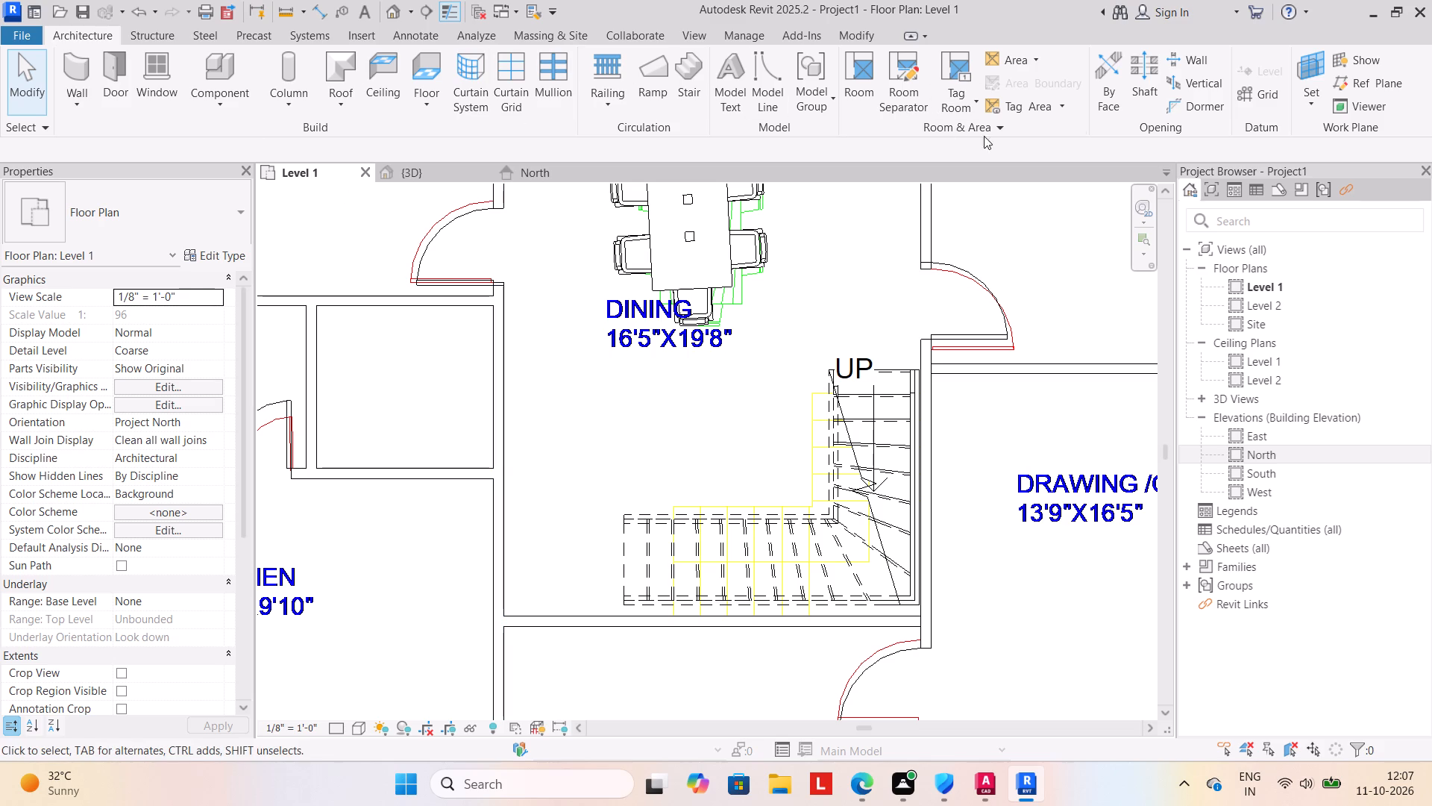
Cut a rectangular shaft opening about 10'-11" wide around the dining-area winder stair, with Level 2 as its base constraint, and check it in 3D.
left_click(1148, 70)
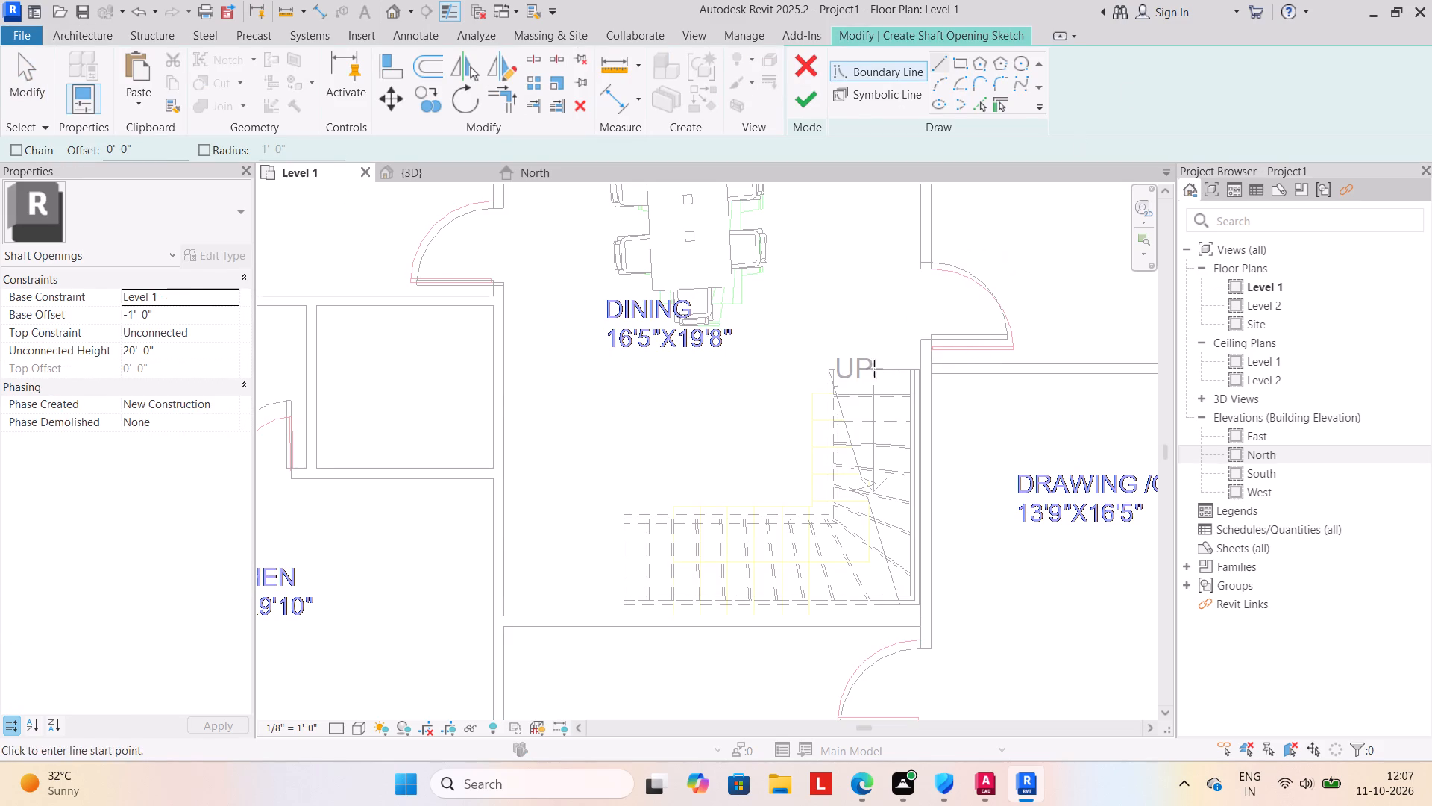
left_click(226, 296)
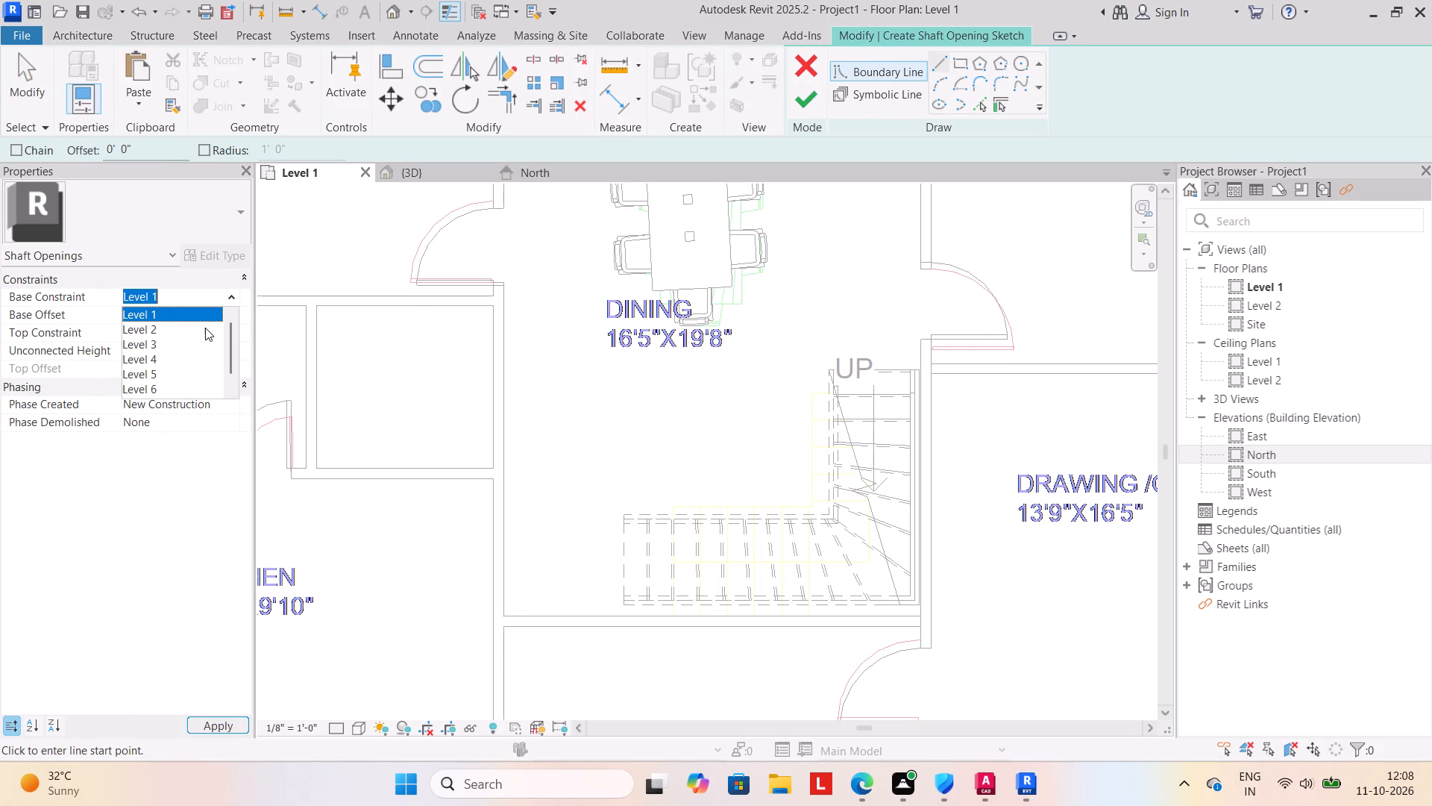
left_click(201, 331)
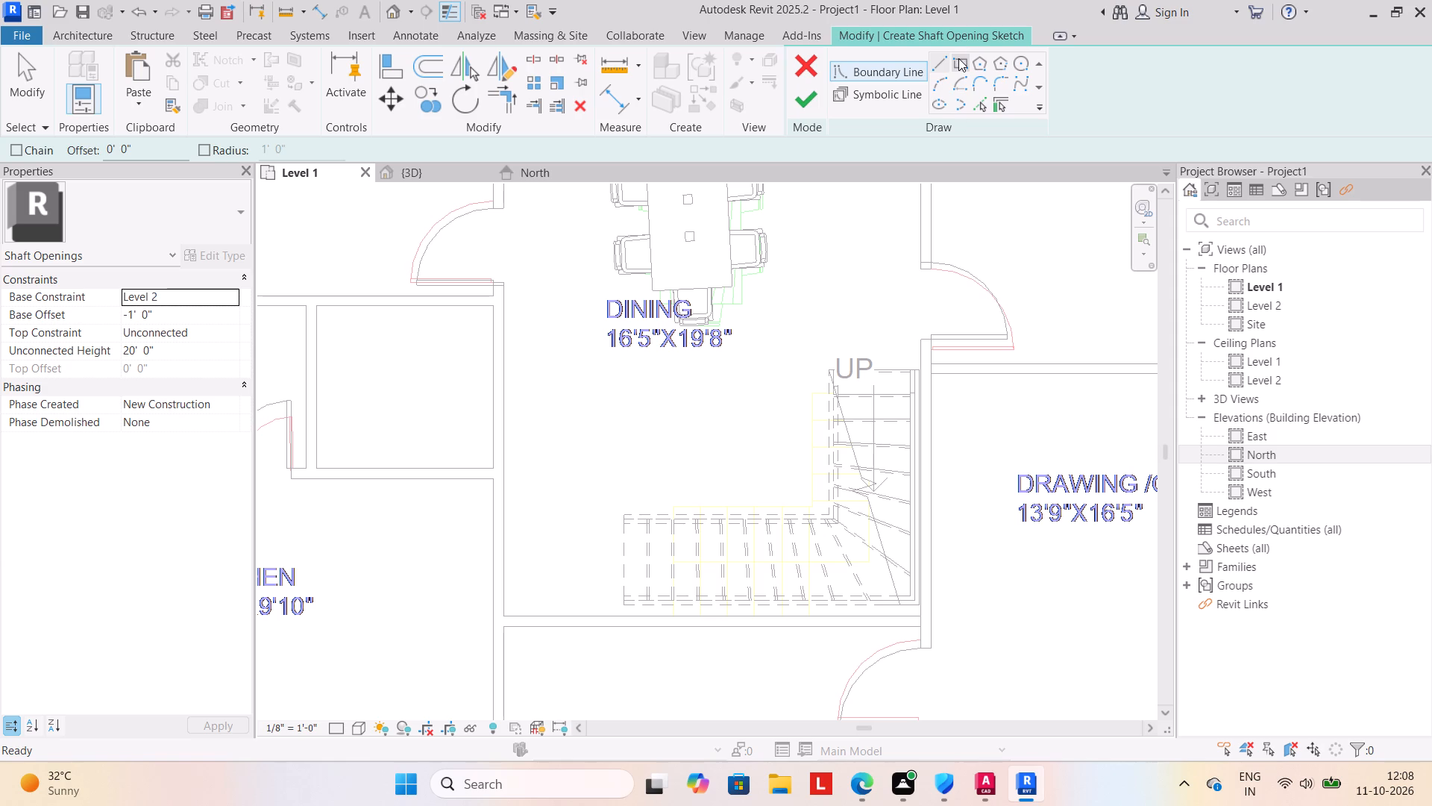
left_click(958, 58)
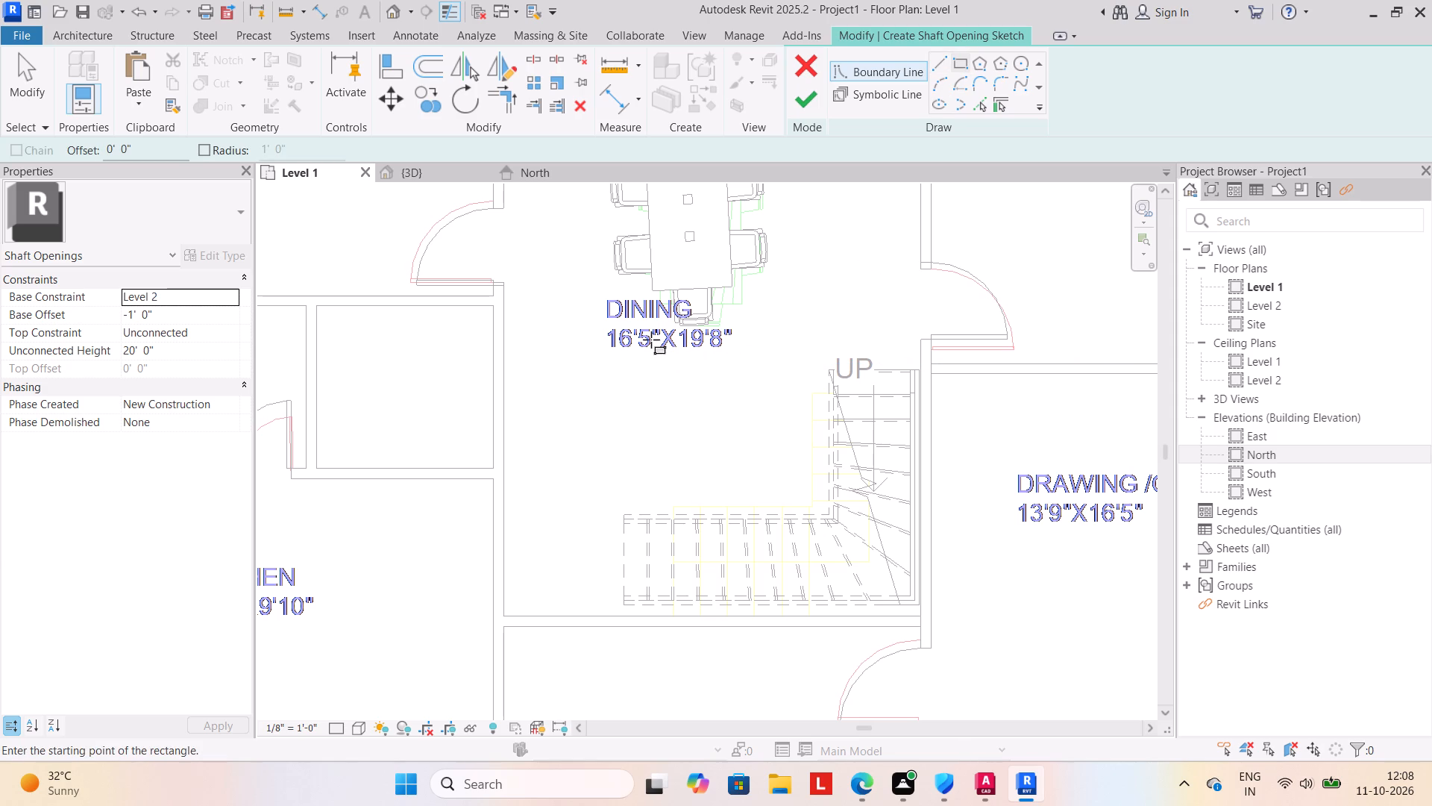
left_click(615, 325)
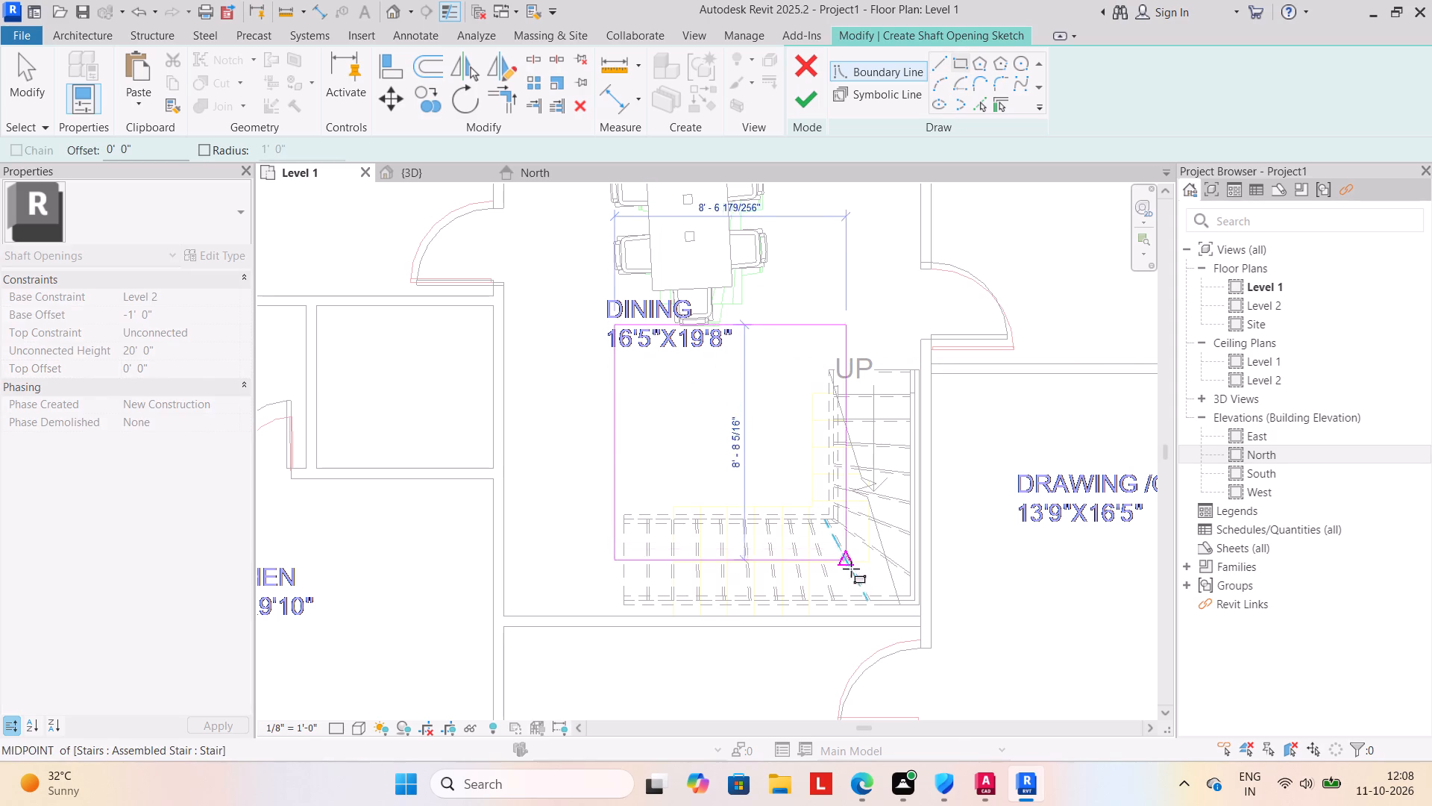
left_click(910, 609)
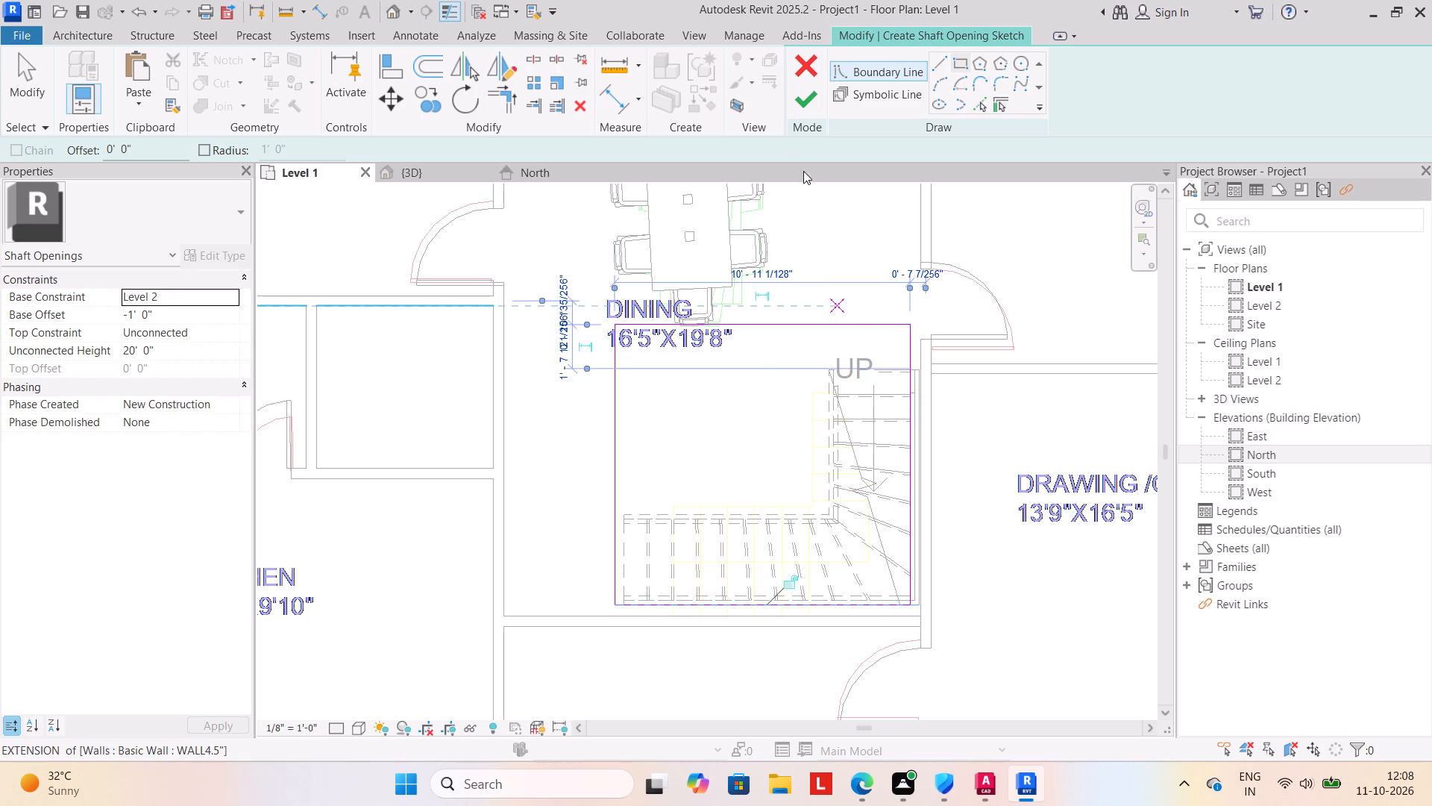
left_click(800, 101)
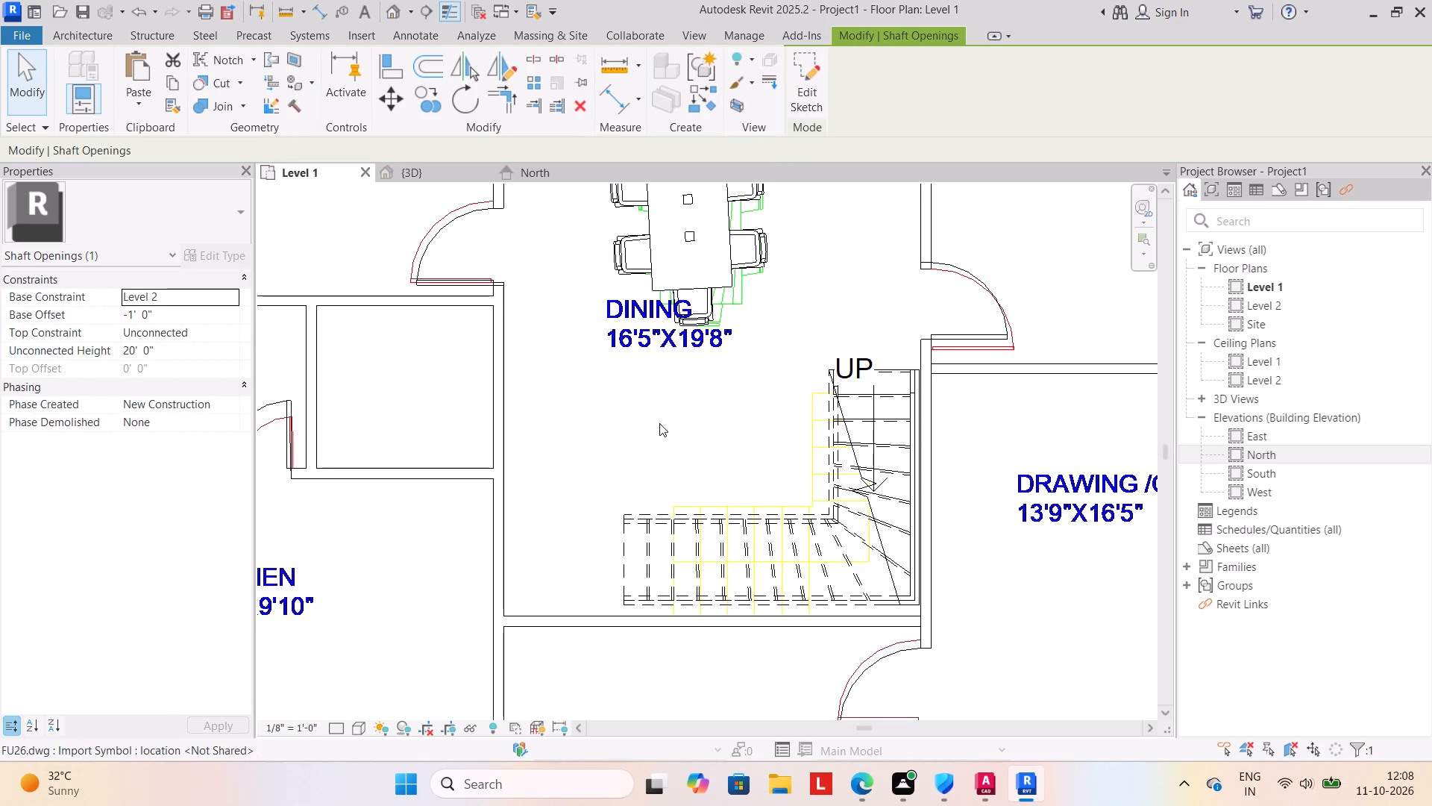
left_click(439, 173)
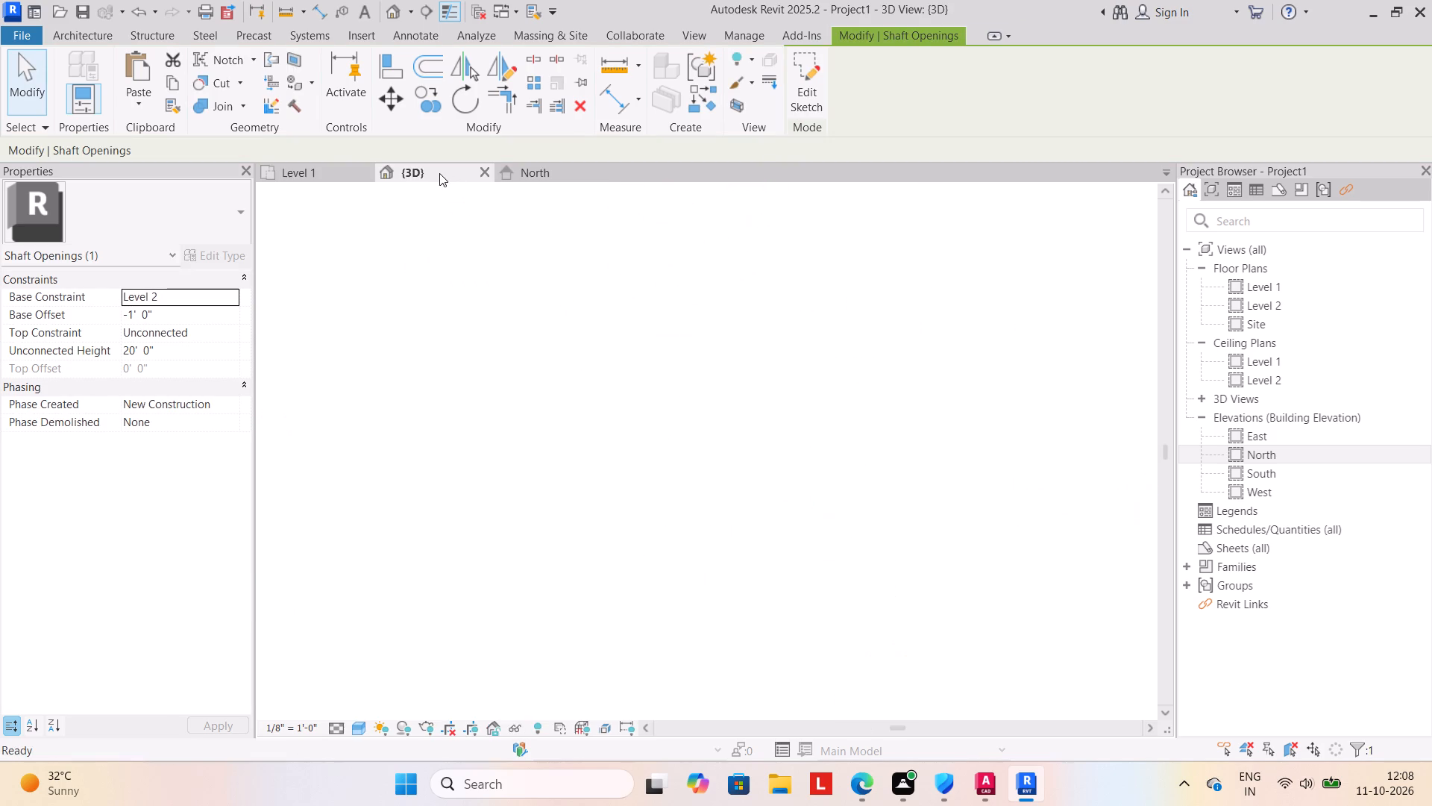
left_click(604, 490)
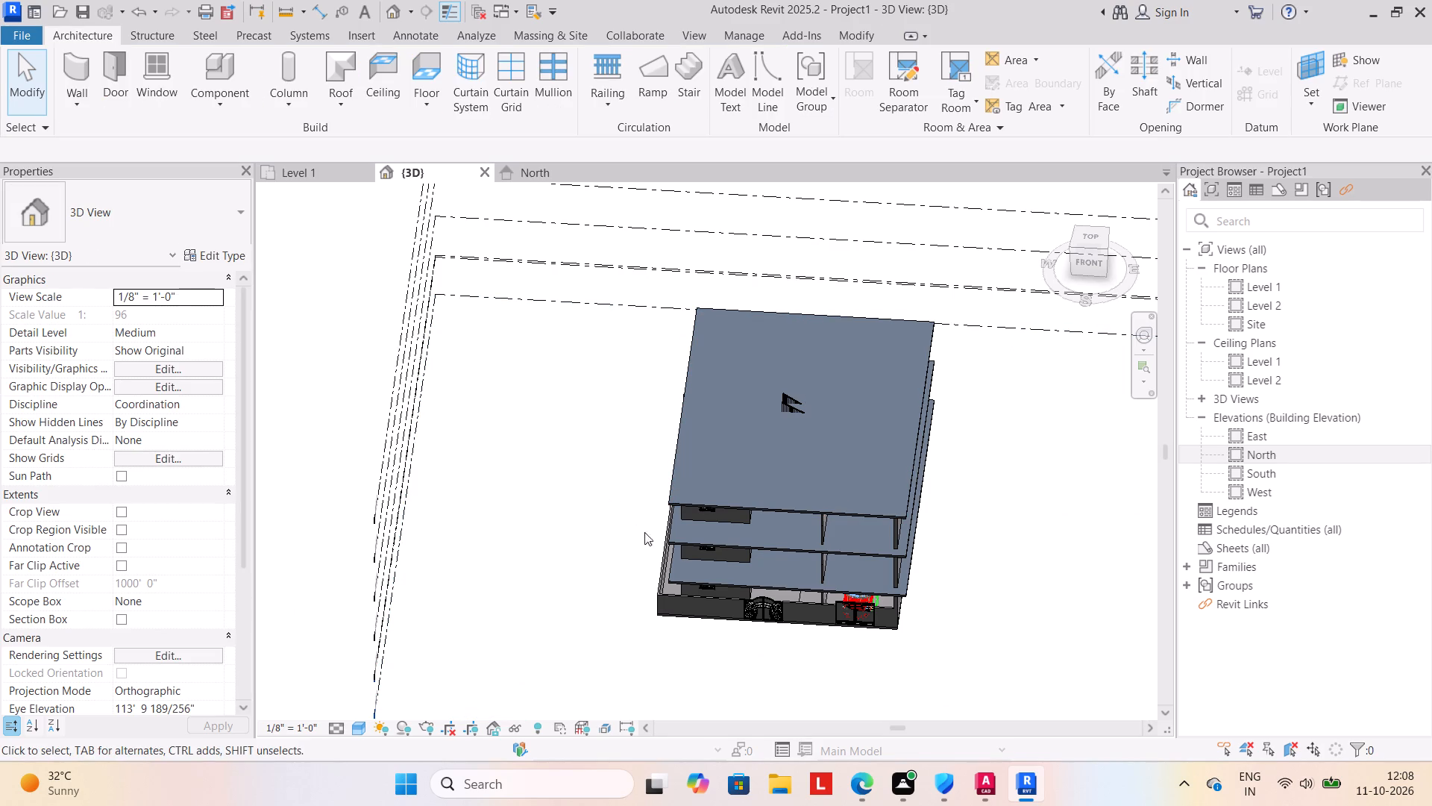
middle_click_drag(675, 604, 805, 295, "shift")
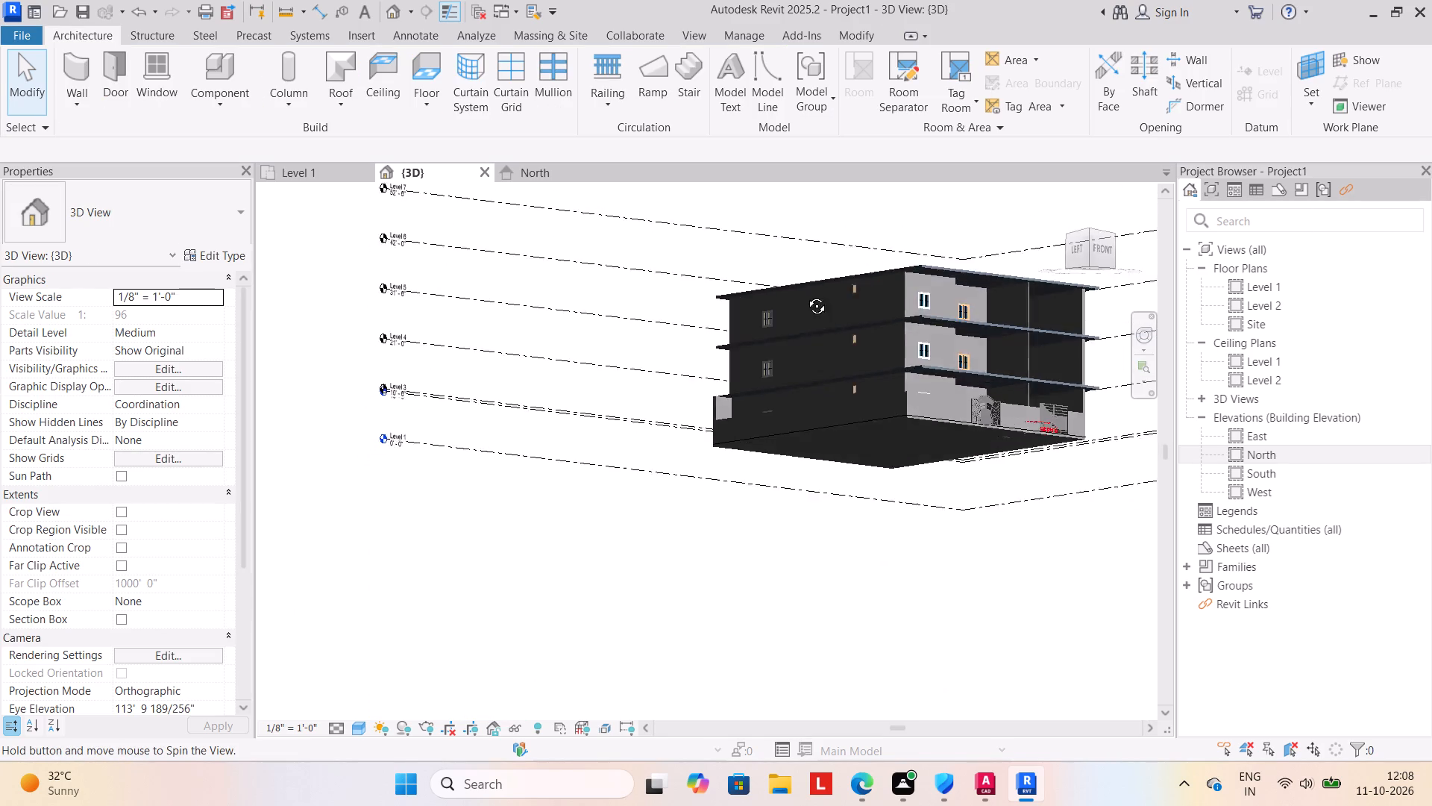
middle_click_drag(805, 295, 800, 284, "shift")
middle_click_drag(774, 320, 726, 538, "shift")
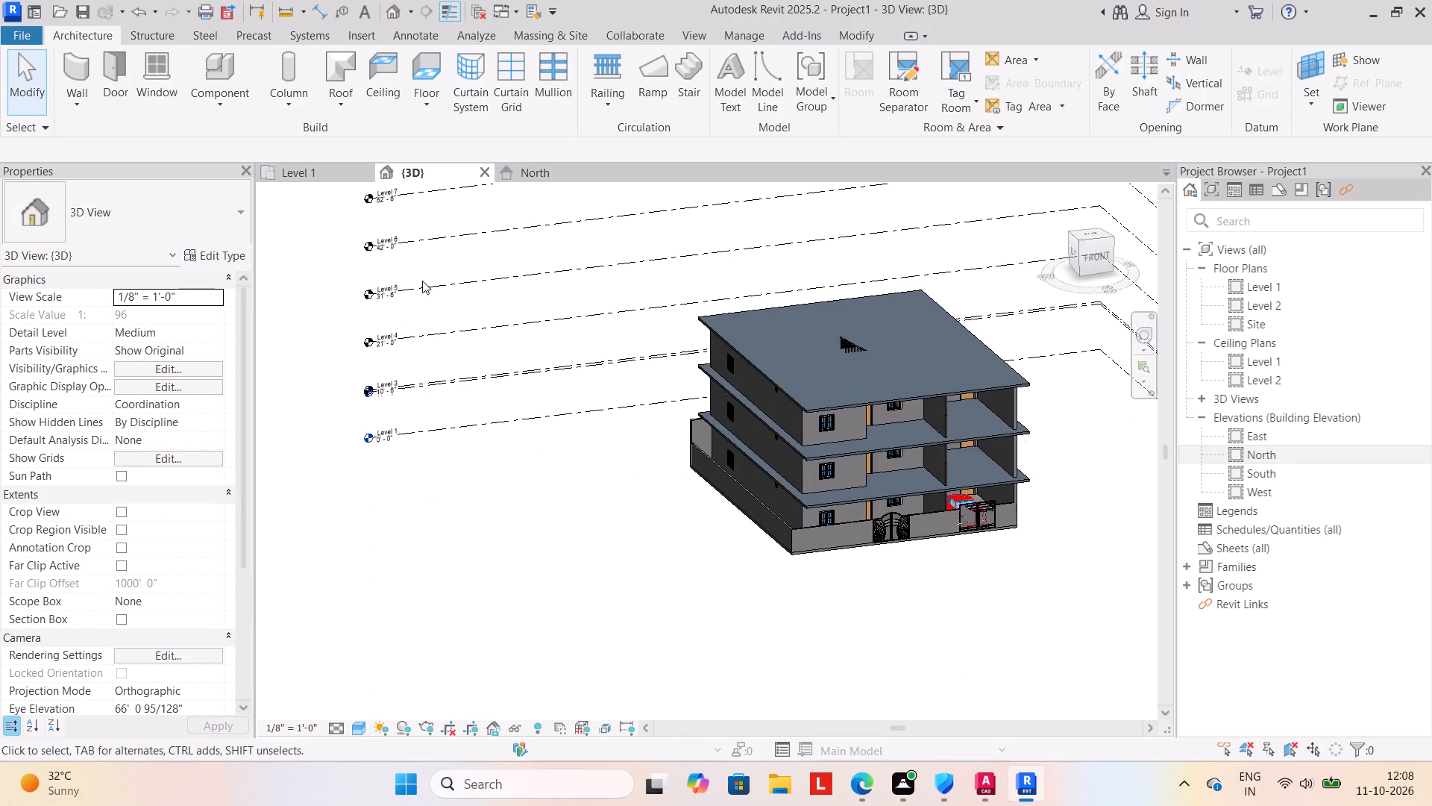
Cut a second rectangular shaft opening, about 10'-10" by 8'-9", around the winder stair with Level 4 as its base constraint.
left_click(316, 172)
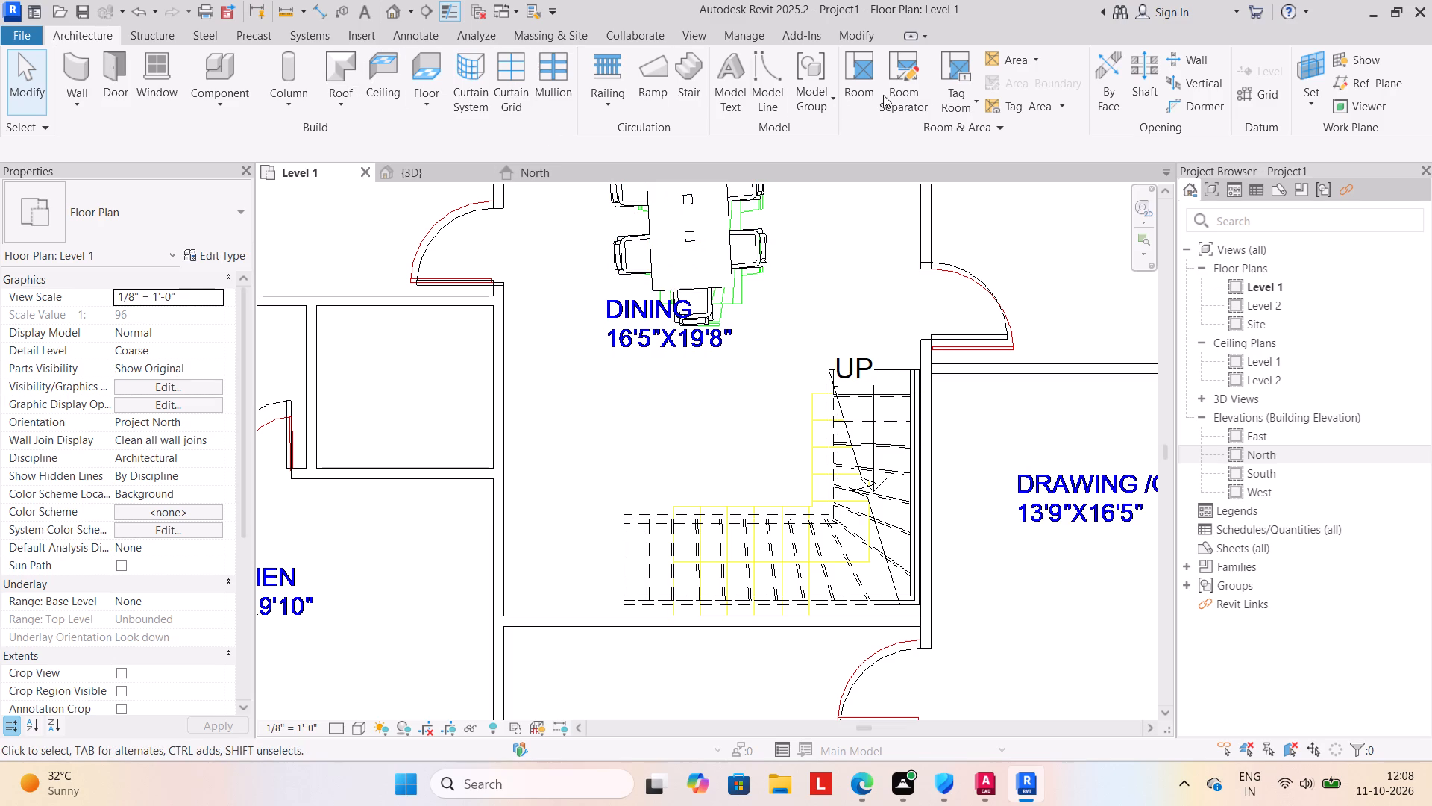
left_click(1140, 74)
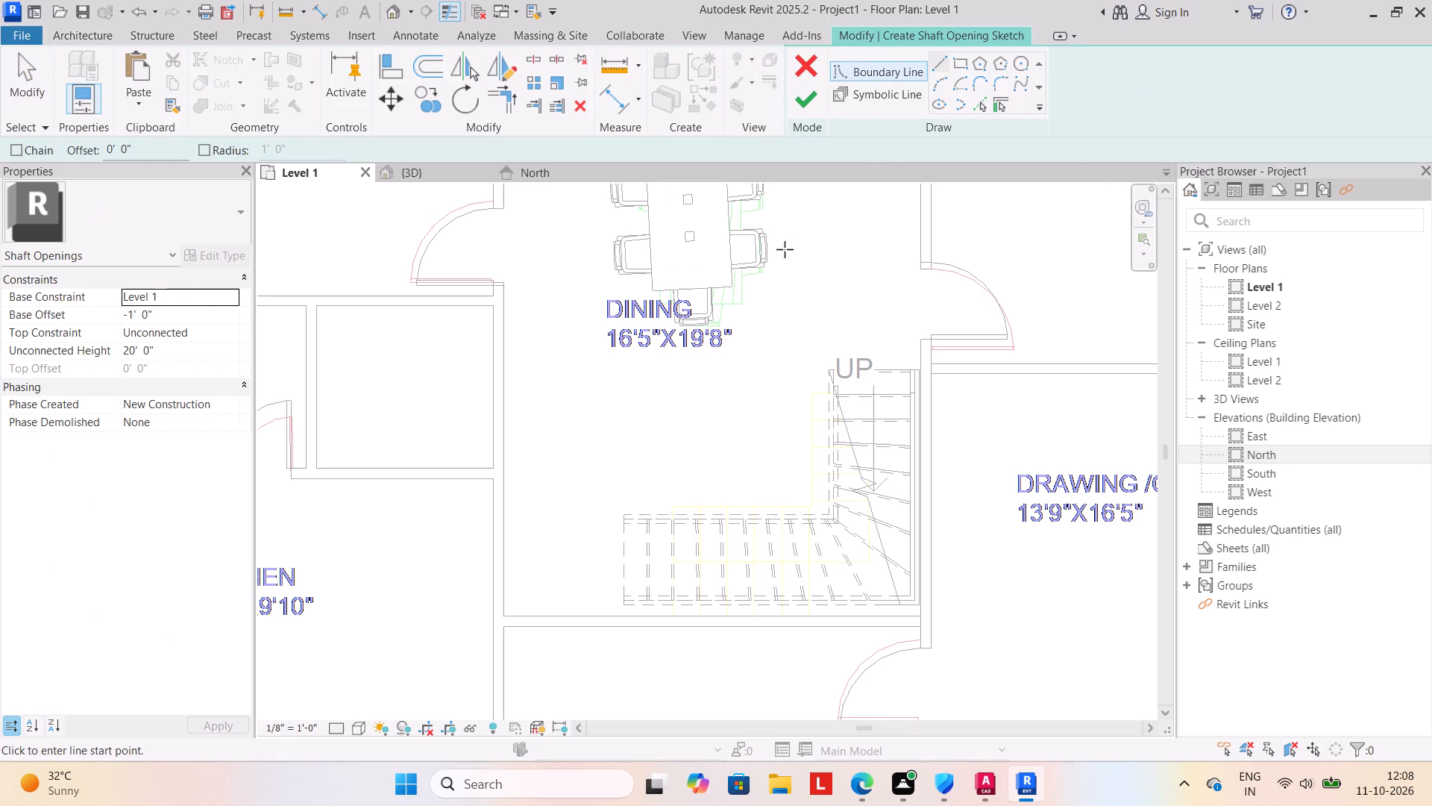
left_click(954, 66)
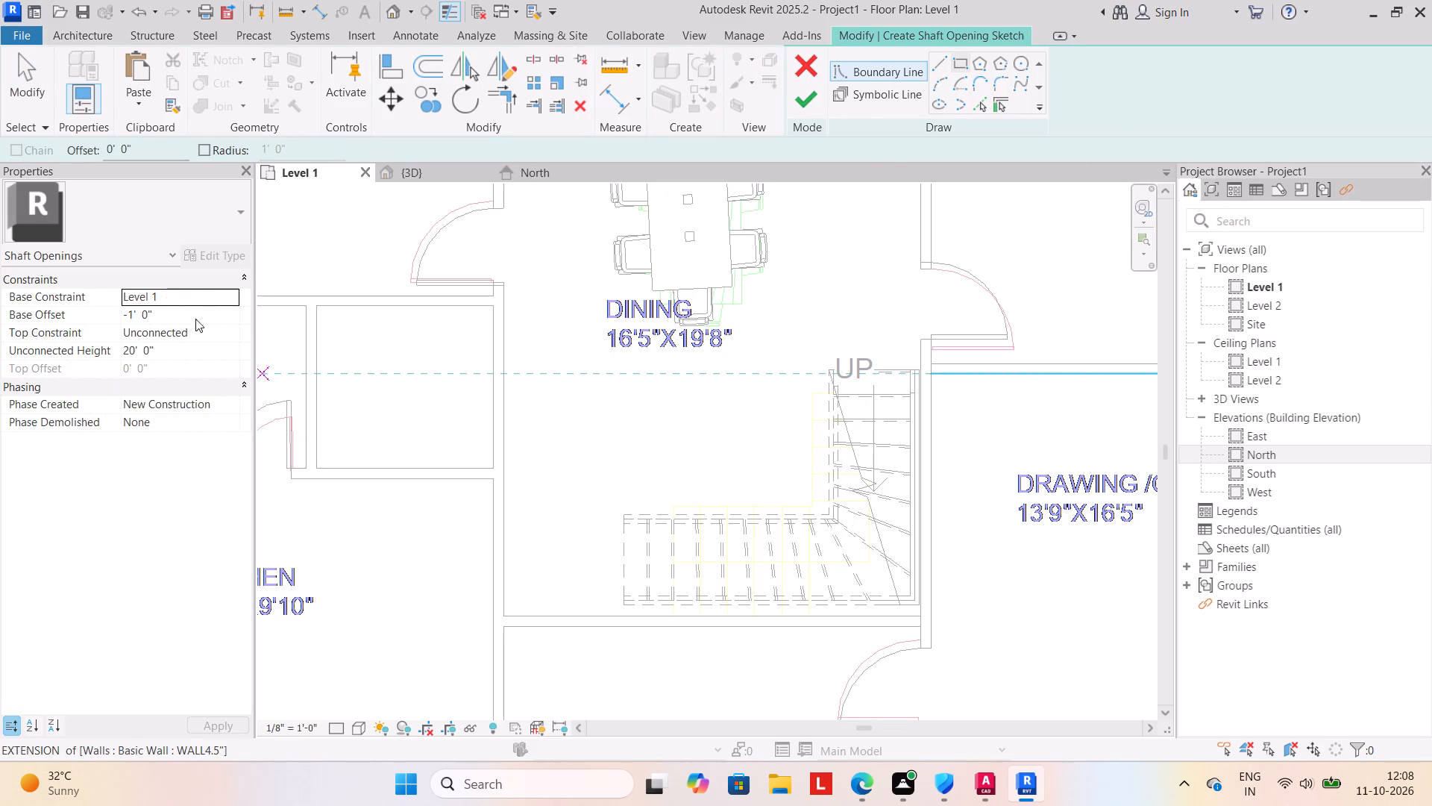
left_click(232, 297)
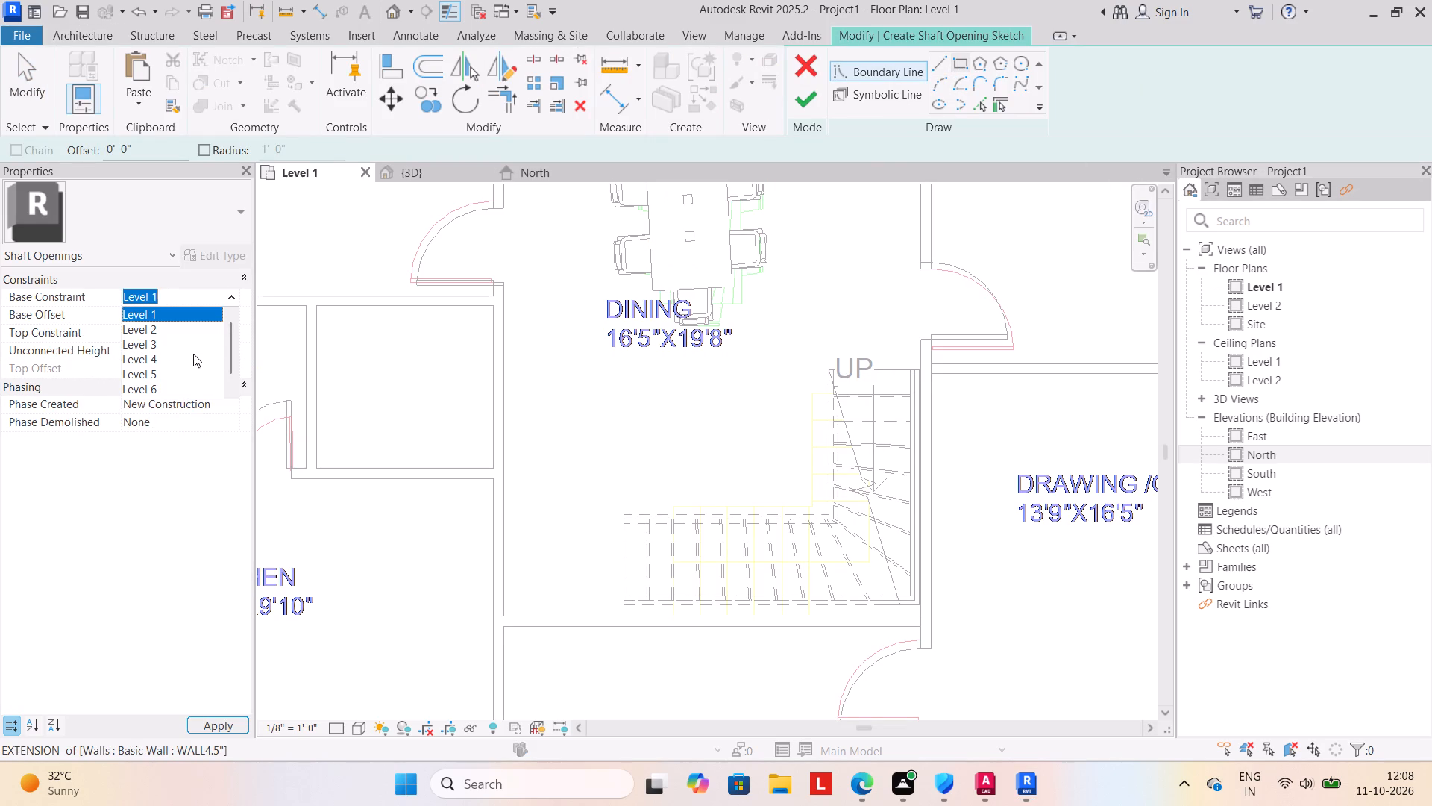
left_click(185, 357)
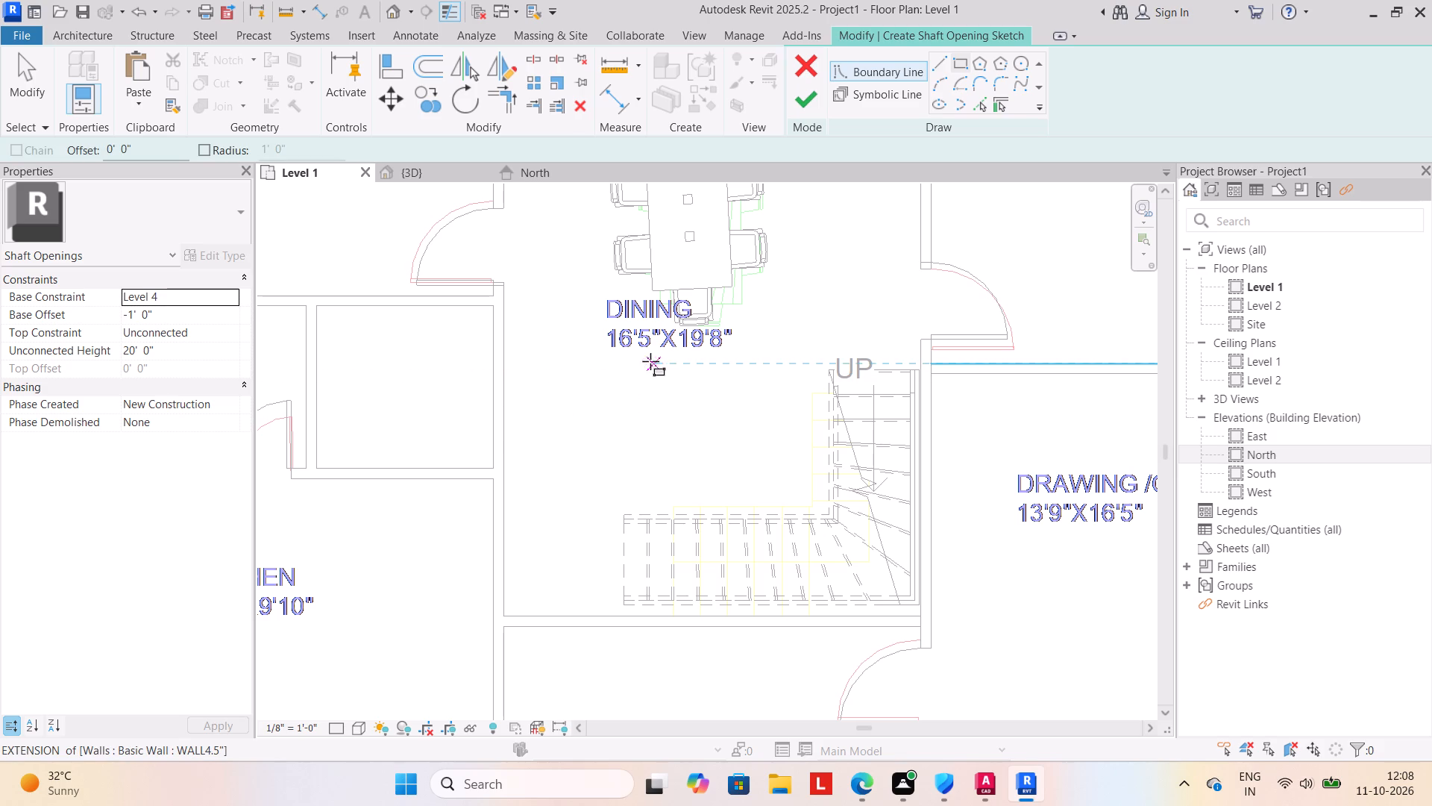
left_click(622, 355)
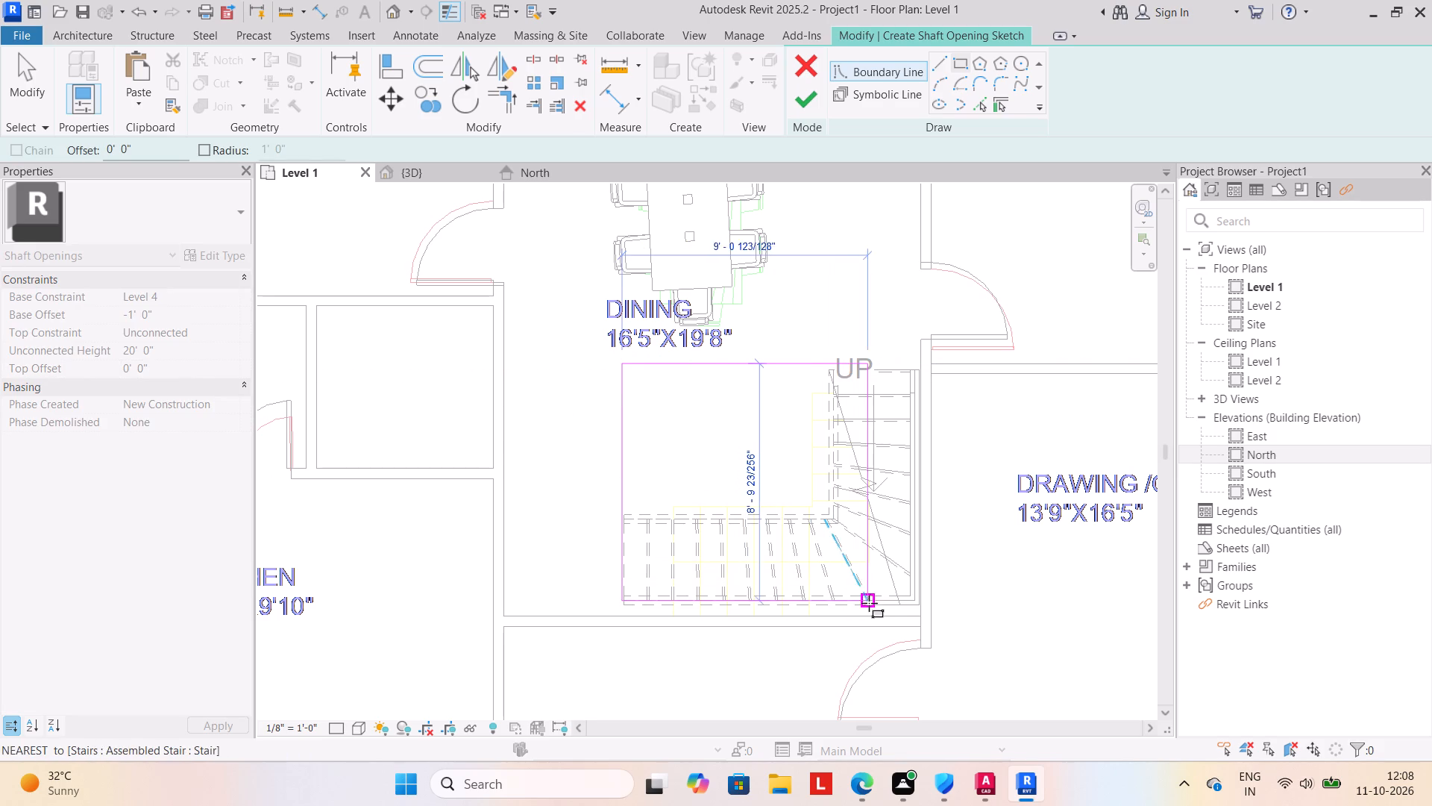
left_click_drag(908, 603, 908, 592)
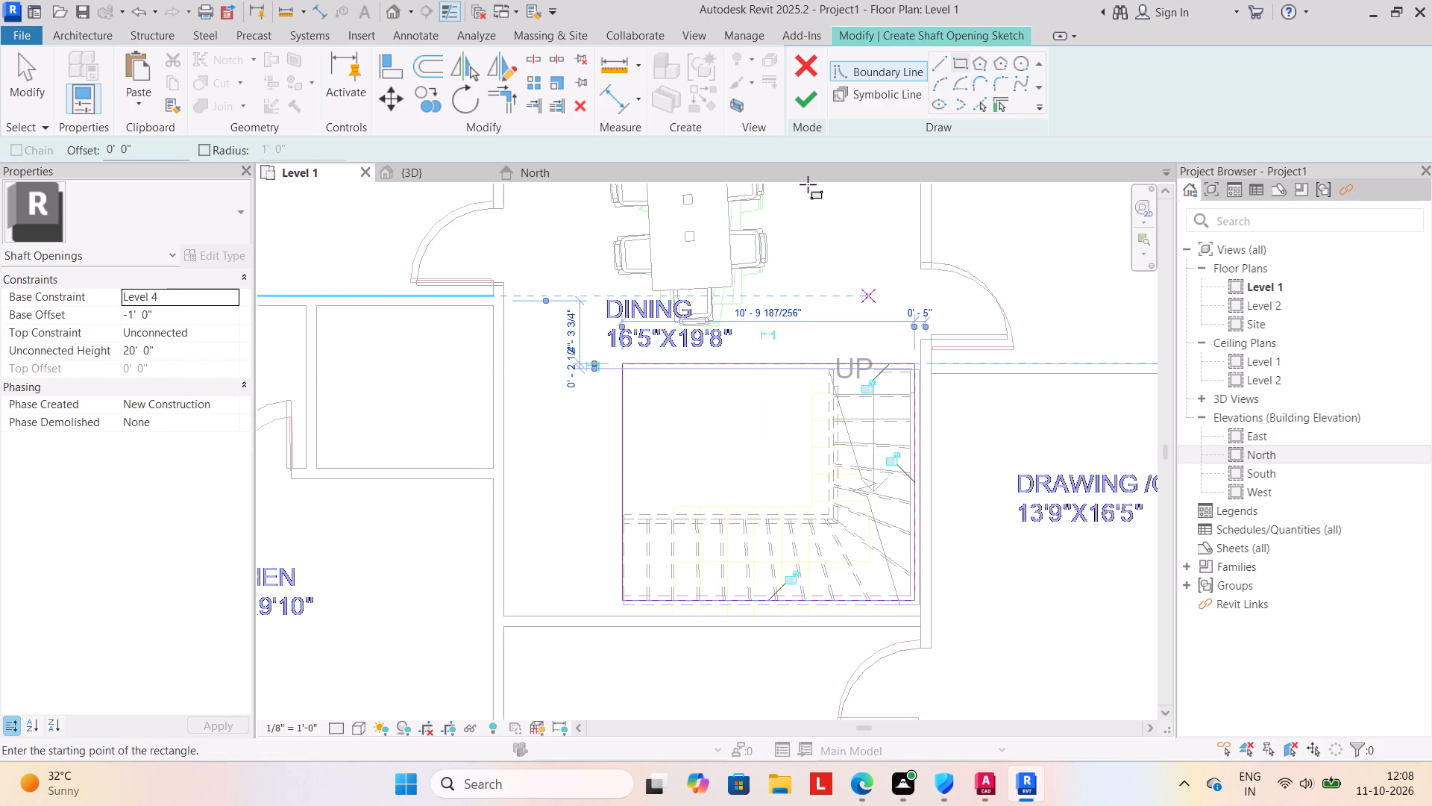
left_click(808, 98)
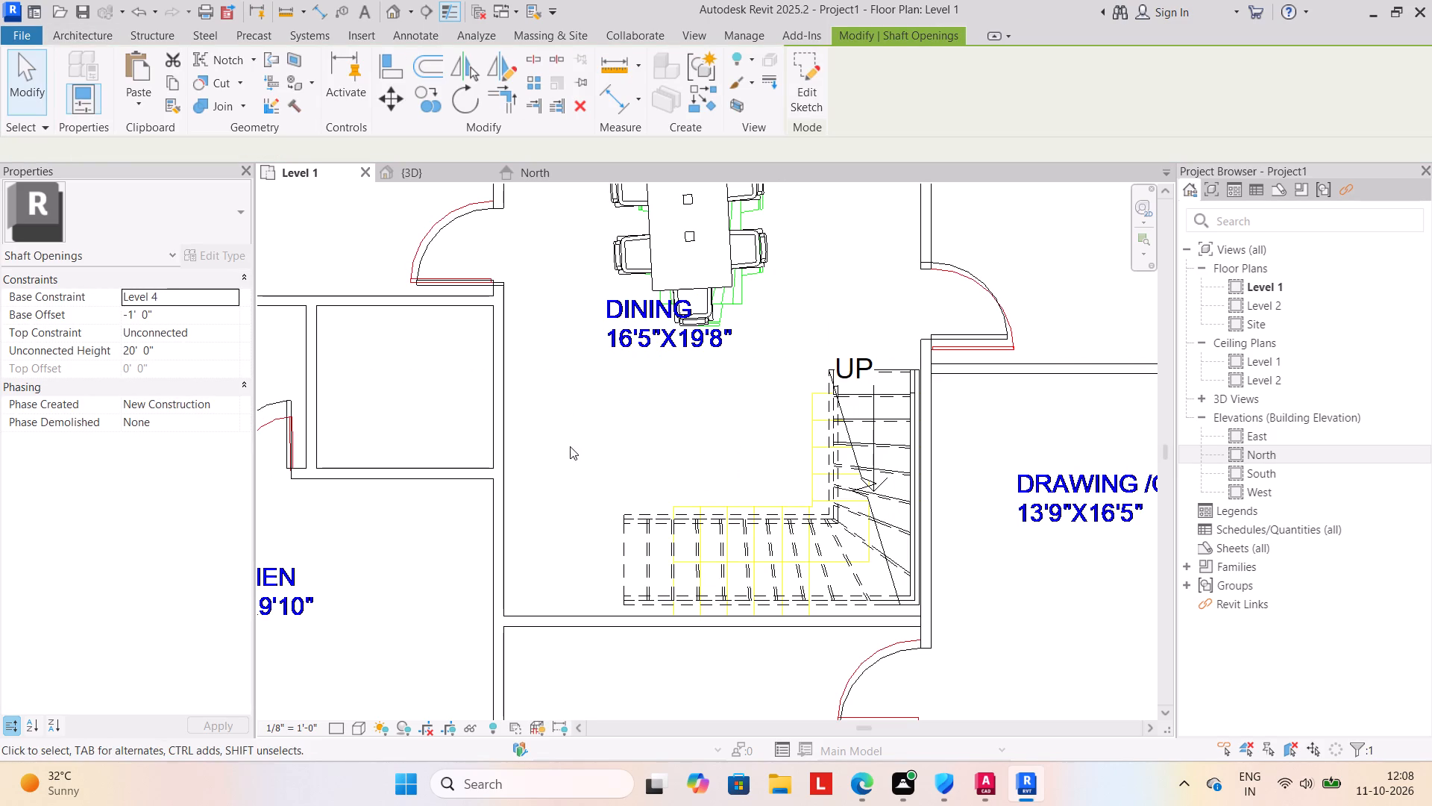
Examine the stair shaft openings through the roof and floor slabs from several sides in the 3D view.
left_click(424, 170)
left_click(690, 528)
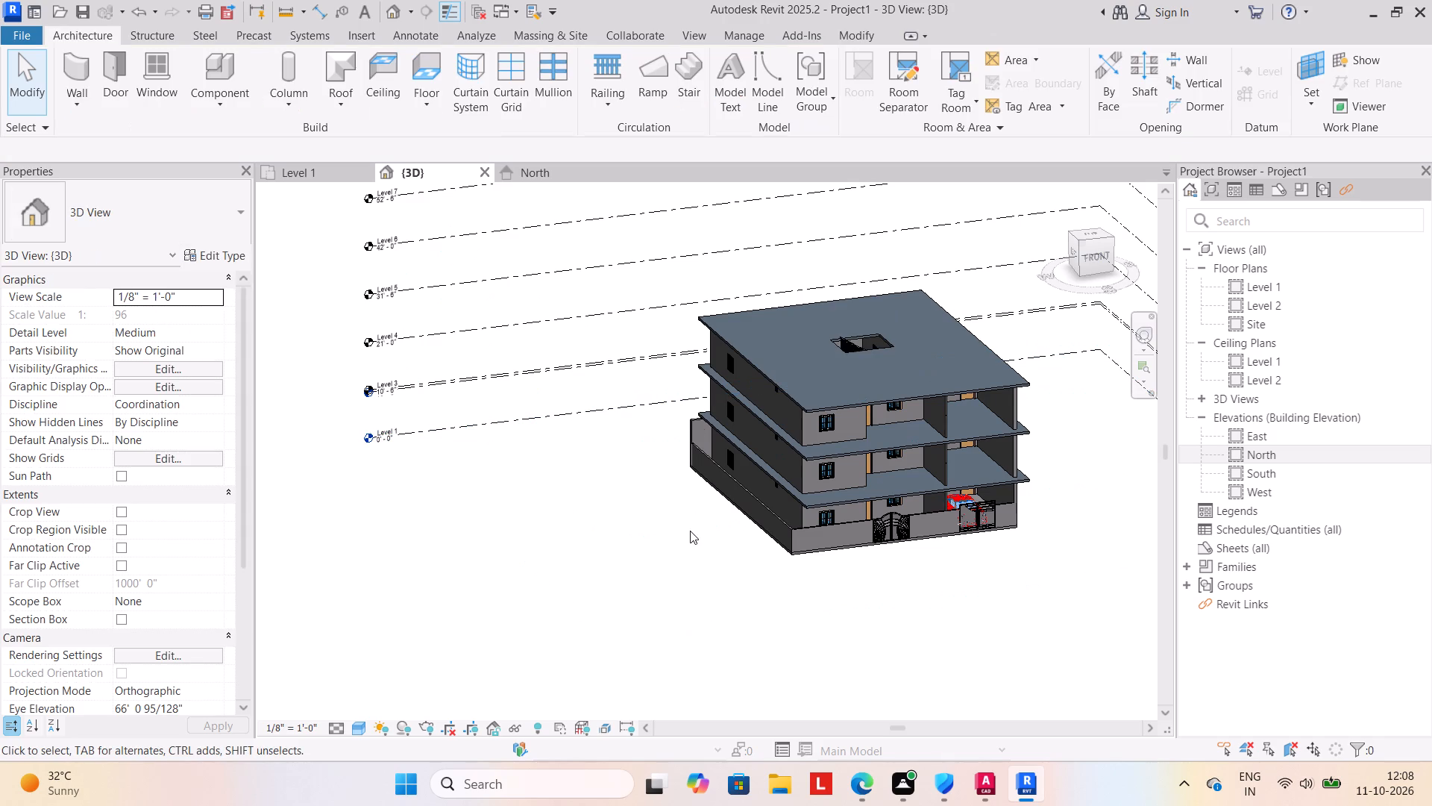
scroll(725, 604, "up", 1, "shift")
middle_click_drag(703, 623, 631, 693, "shift")
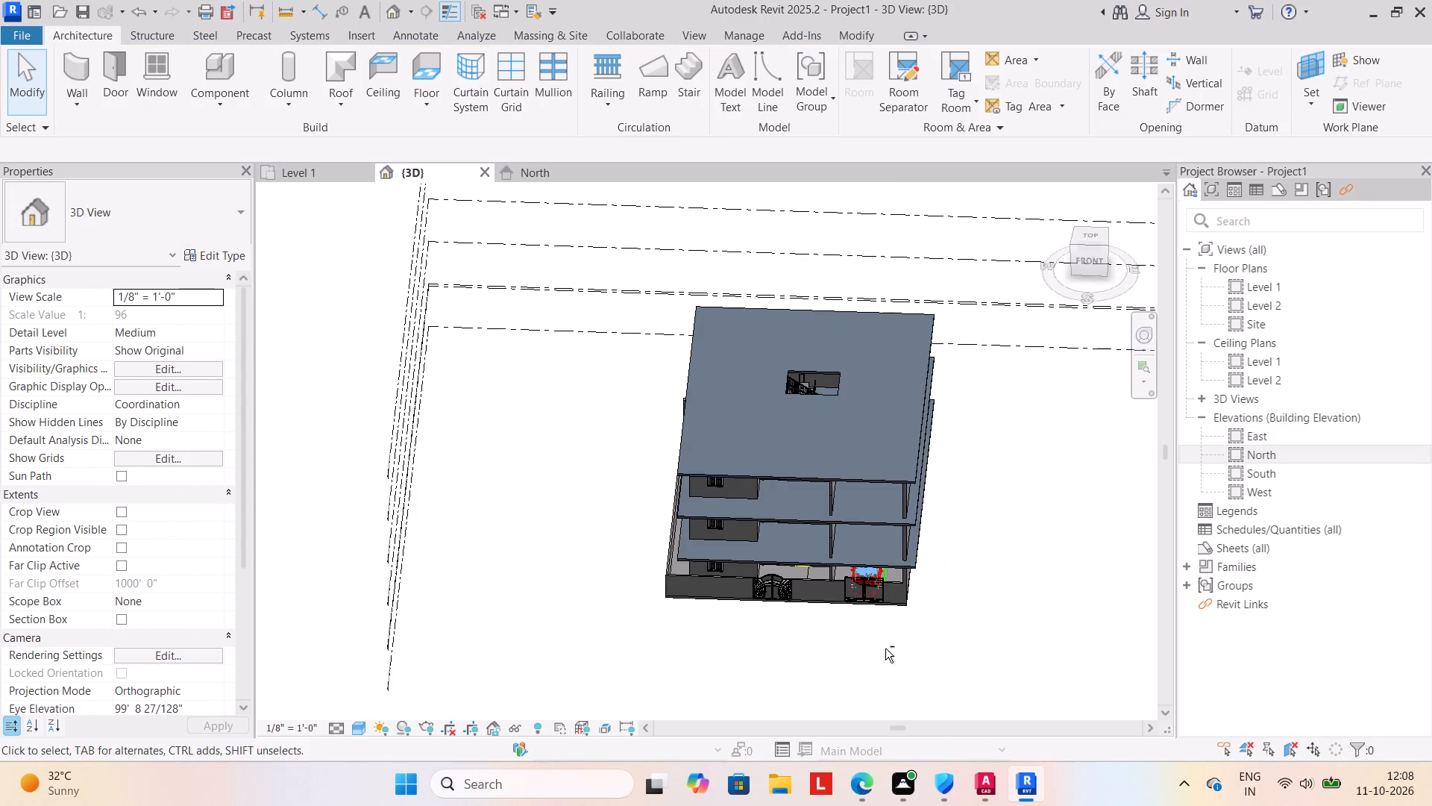
middle_click_drag(918, 628, 756, 675, "shift")
middle_click_drag(777, 607, 727, 689, "shift")
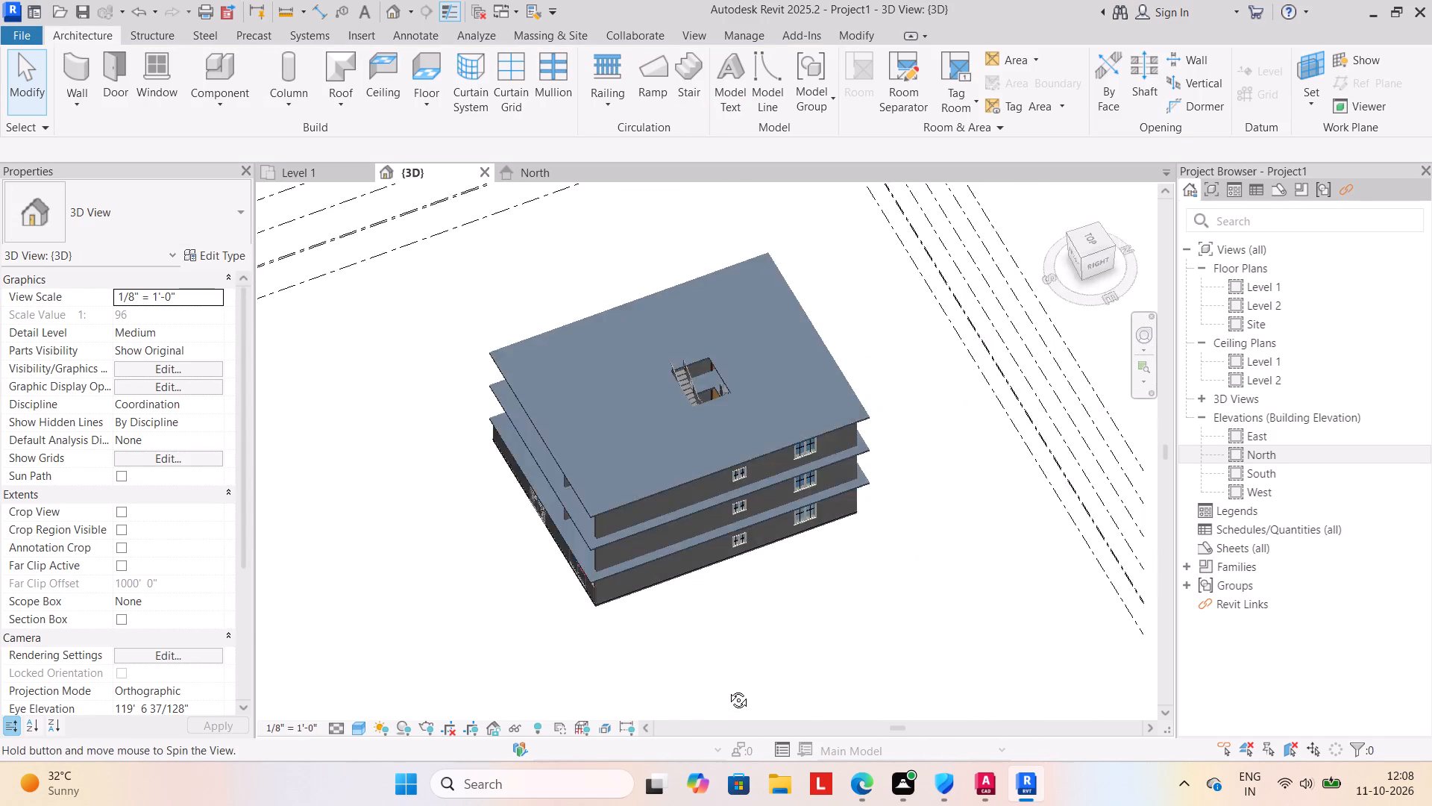
middle_click_drag(727, 689, 922, 599, "shift")
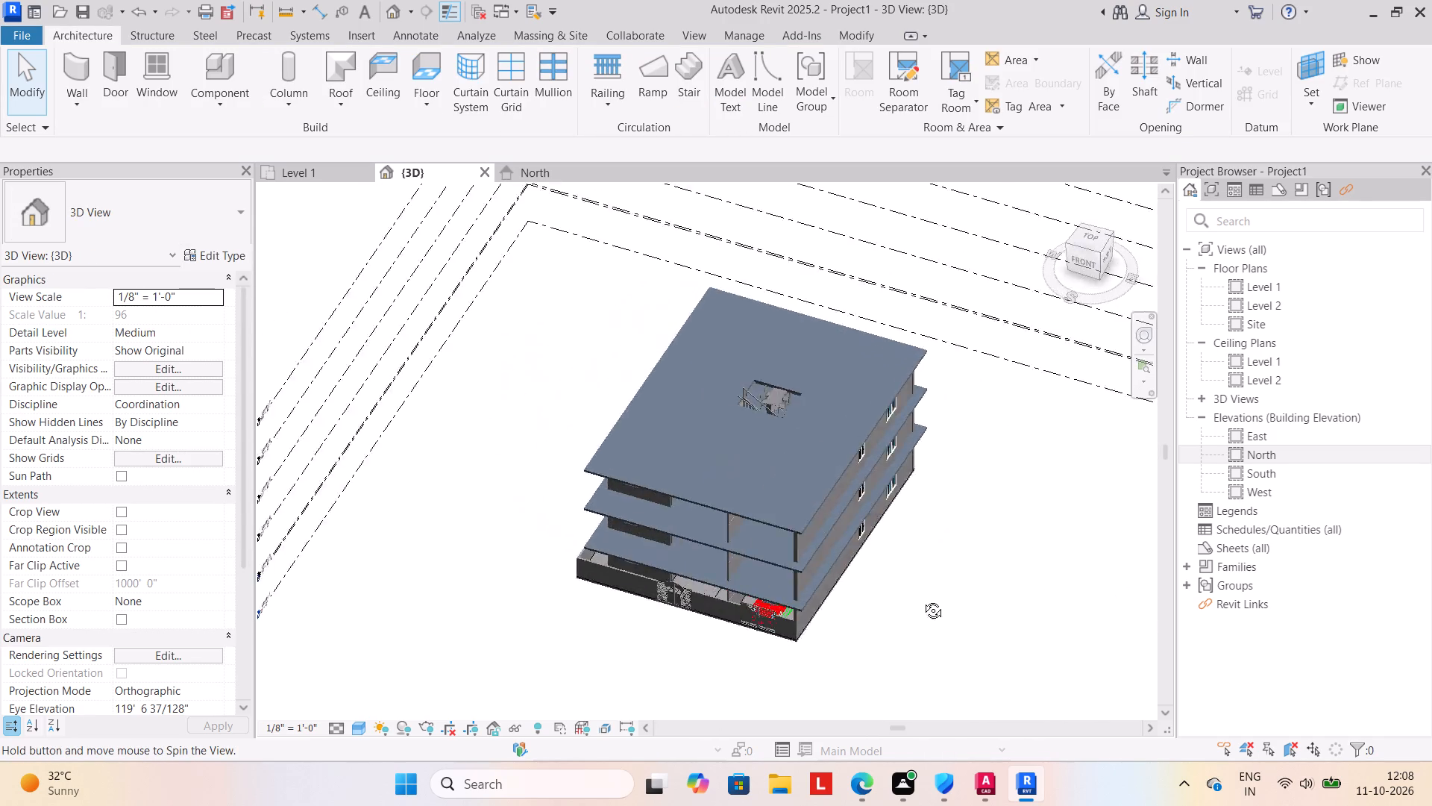
middle_click_drag(922, 599, 945, 595, "shift")
scroll(947, 599, "down", 1)
middle_click_drag(947, 599, 914, 553)
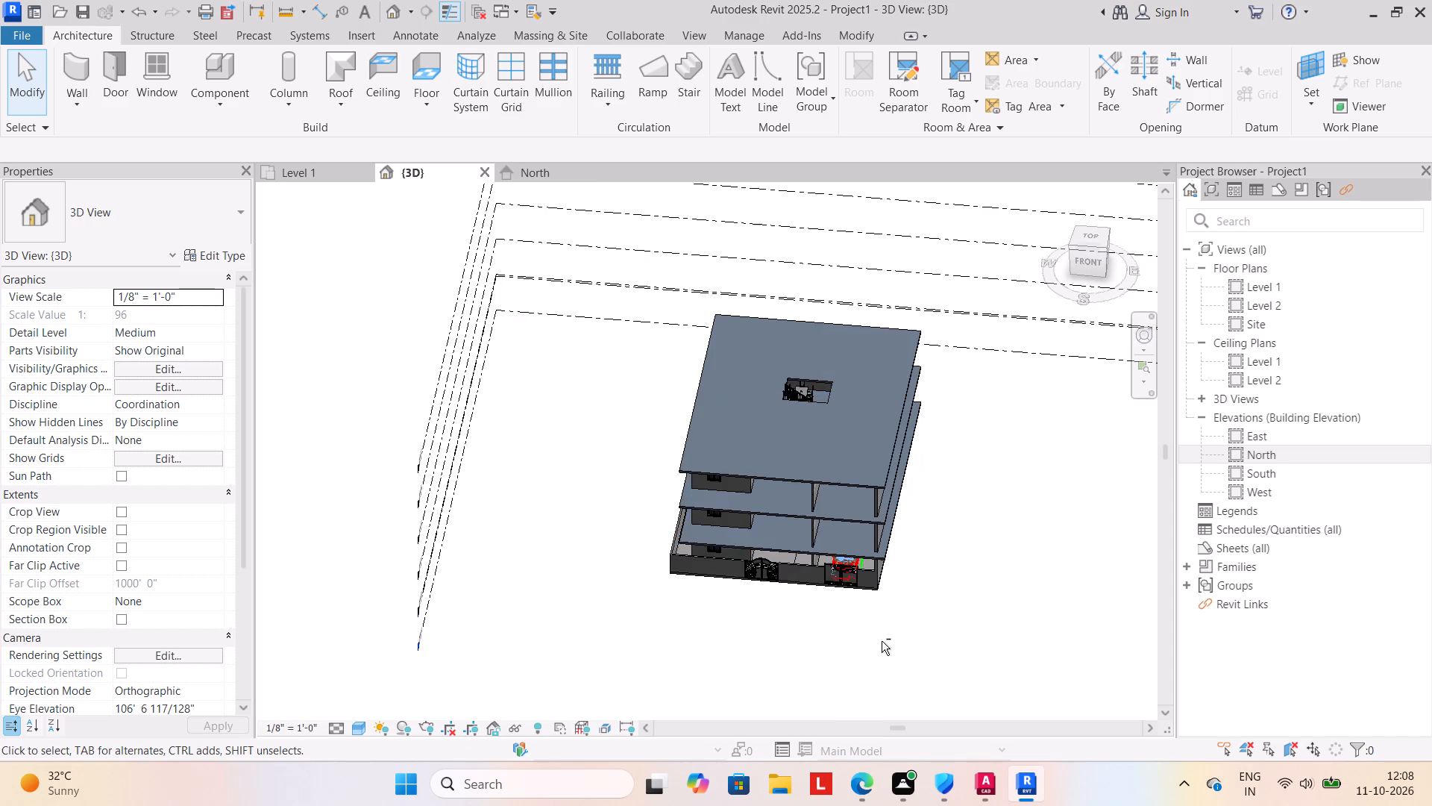
middle_click_drag(866, 649, 879, 625, "shift")
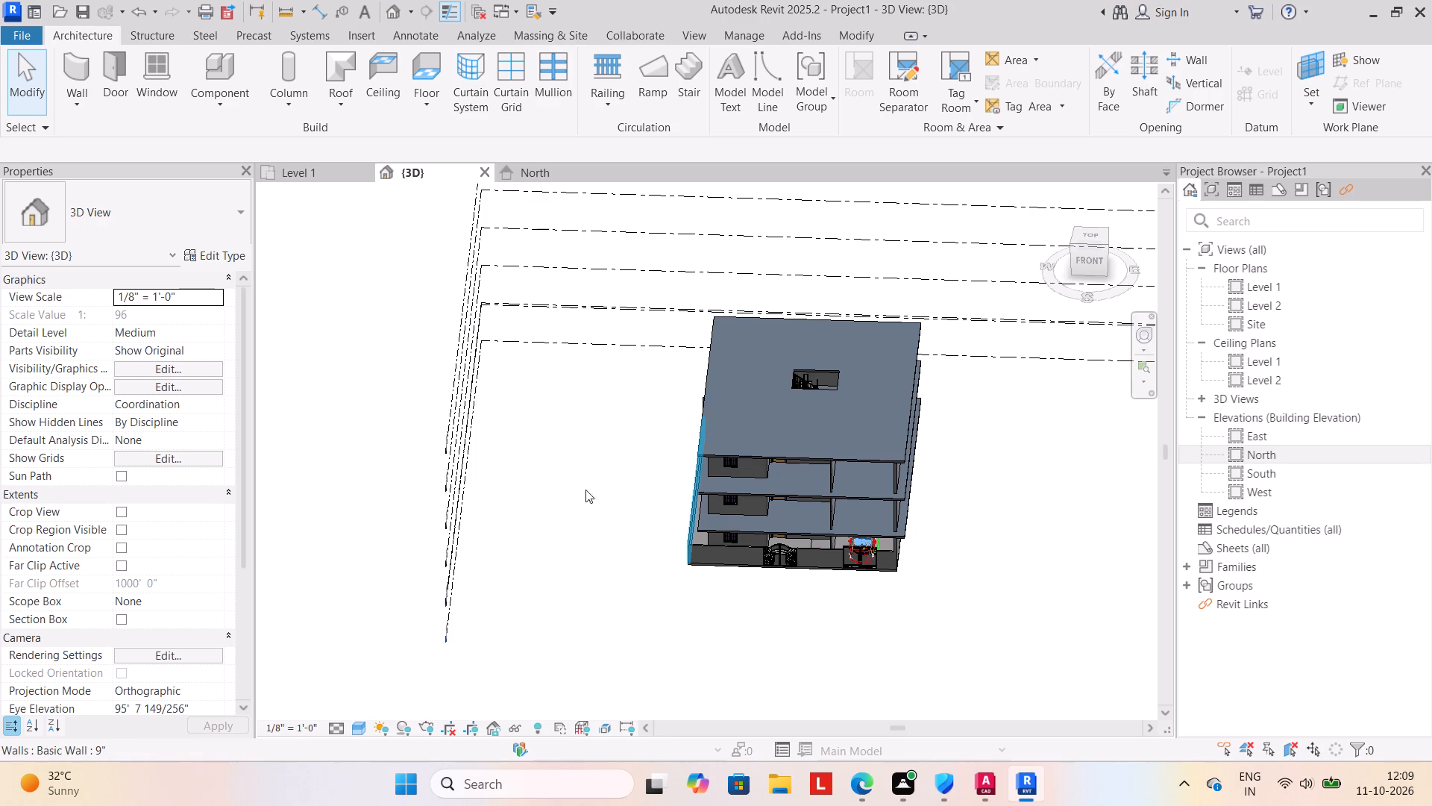
Sketch a rectangular railing path about 49'-6" wide around the house plan with a 2' offset and base level Level 2, and check it in 3D.
left_click(303, 178)
scroll(683, 501, "down", 6)
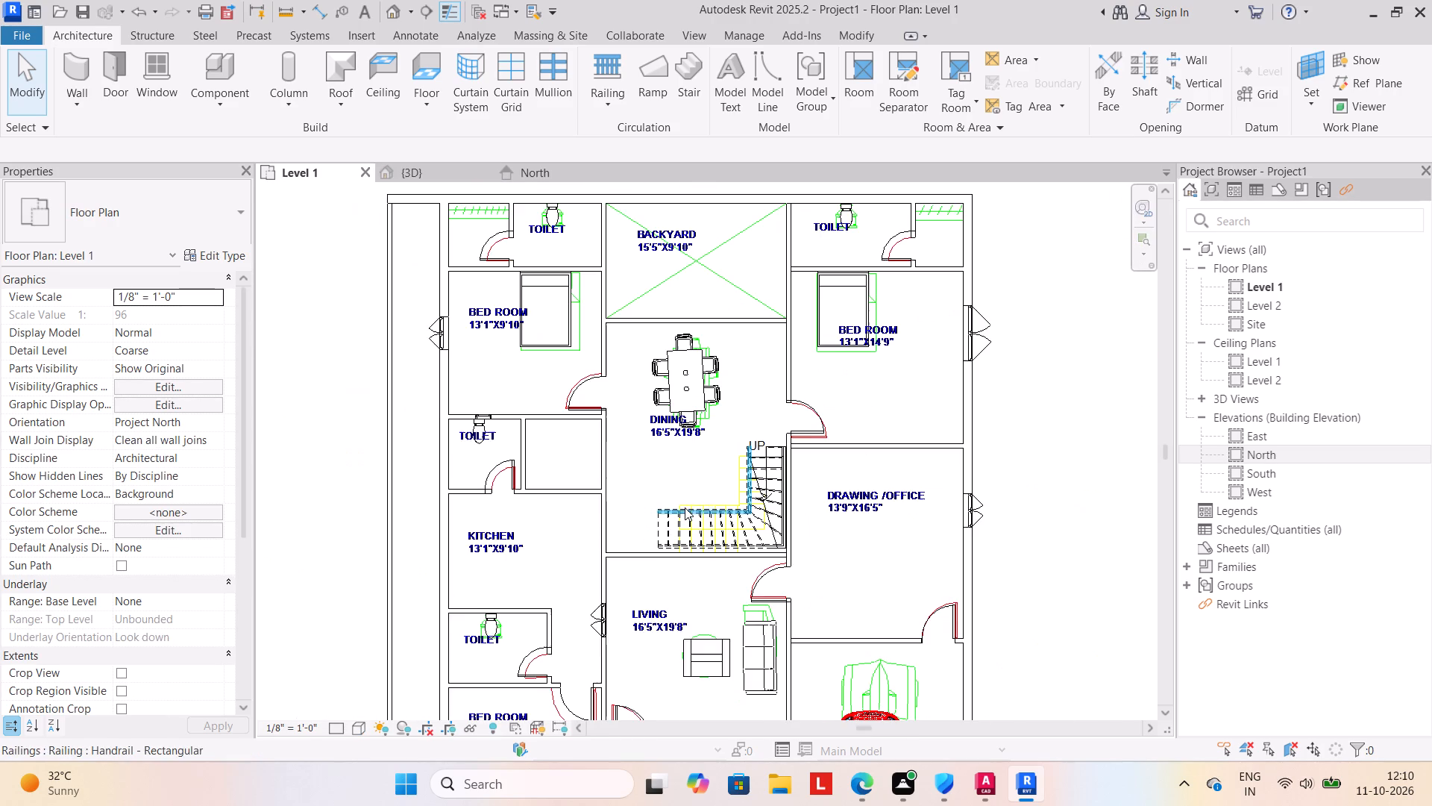
middle_click_drag(685, 507, 729, 490)
scroll(732, 488, "down", 2)
middle_click_drag(729, 497, 752, 426)
scroll(752, 426, "down", 2)
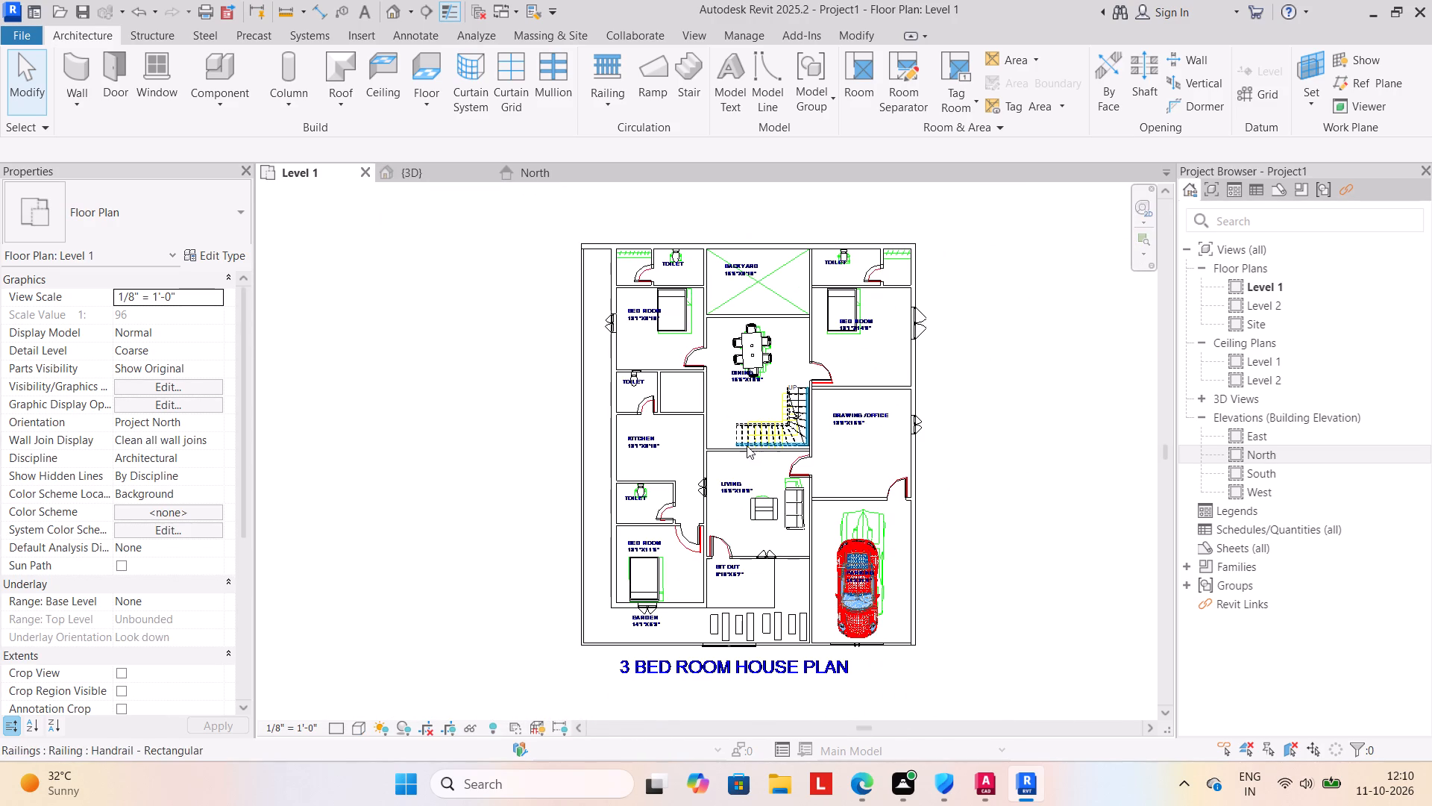
middle_click_drag(746, 449, 763, 431)
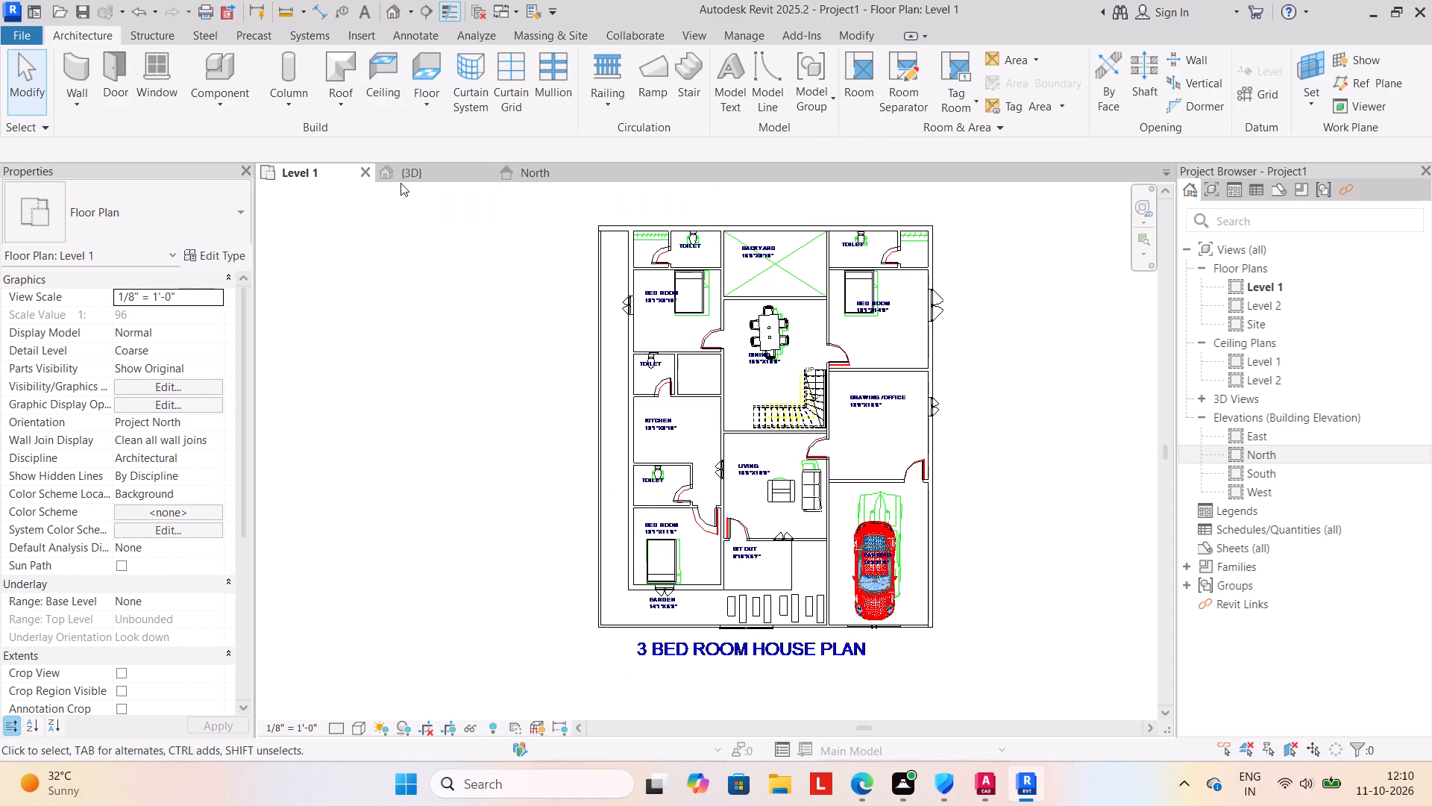
left_click(601, 100)
left_click(626, 134)
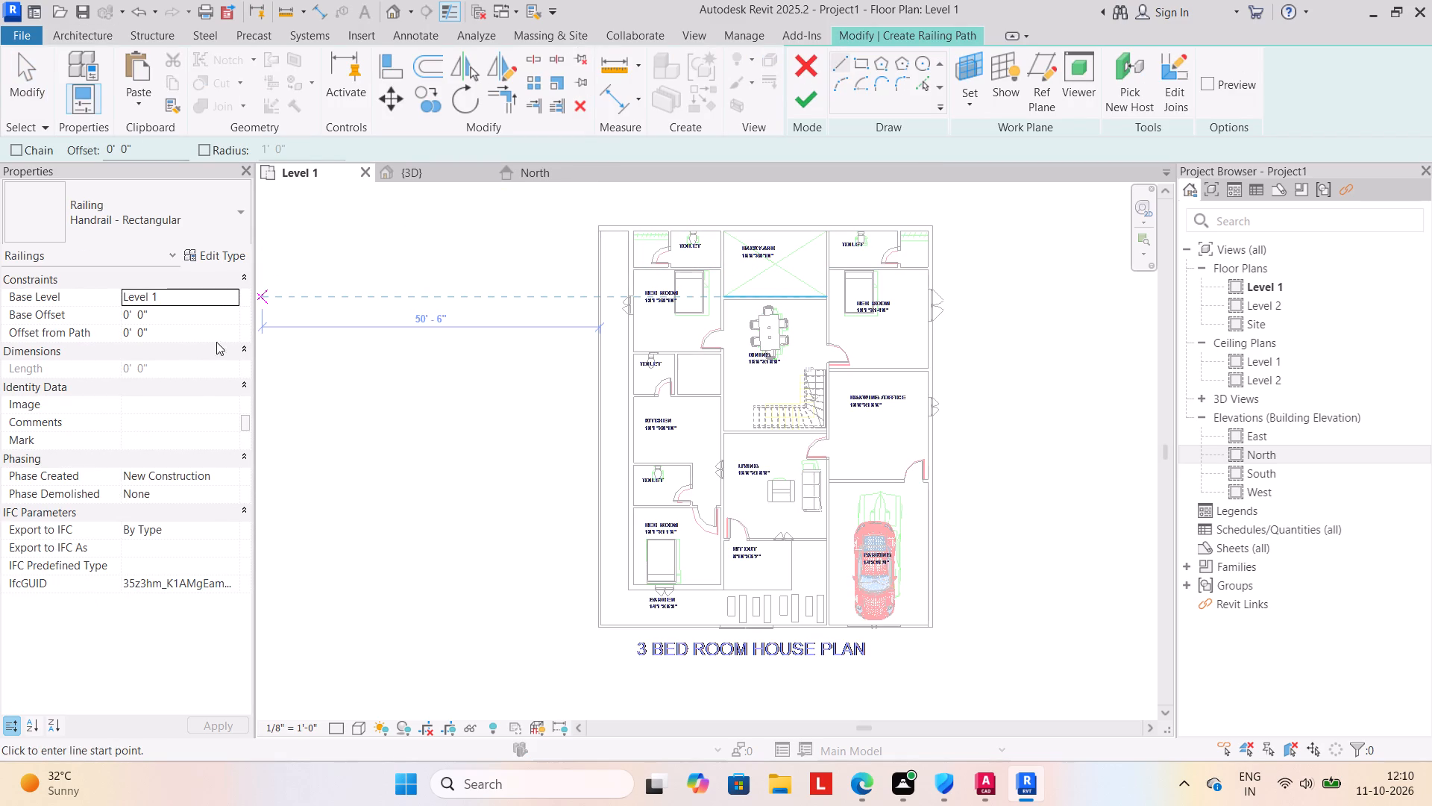
left_click(231, 296)
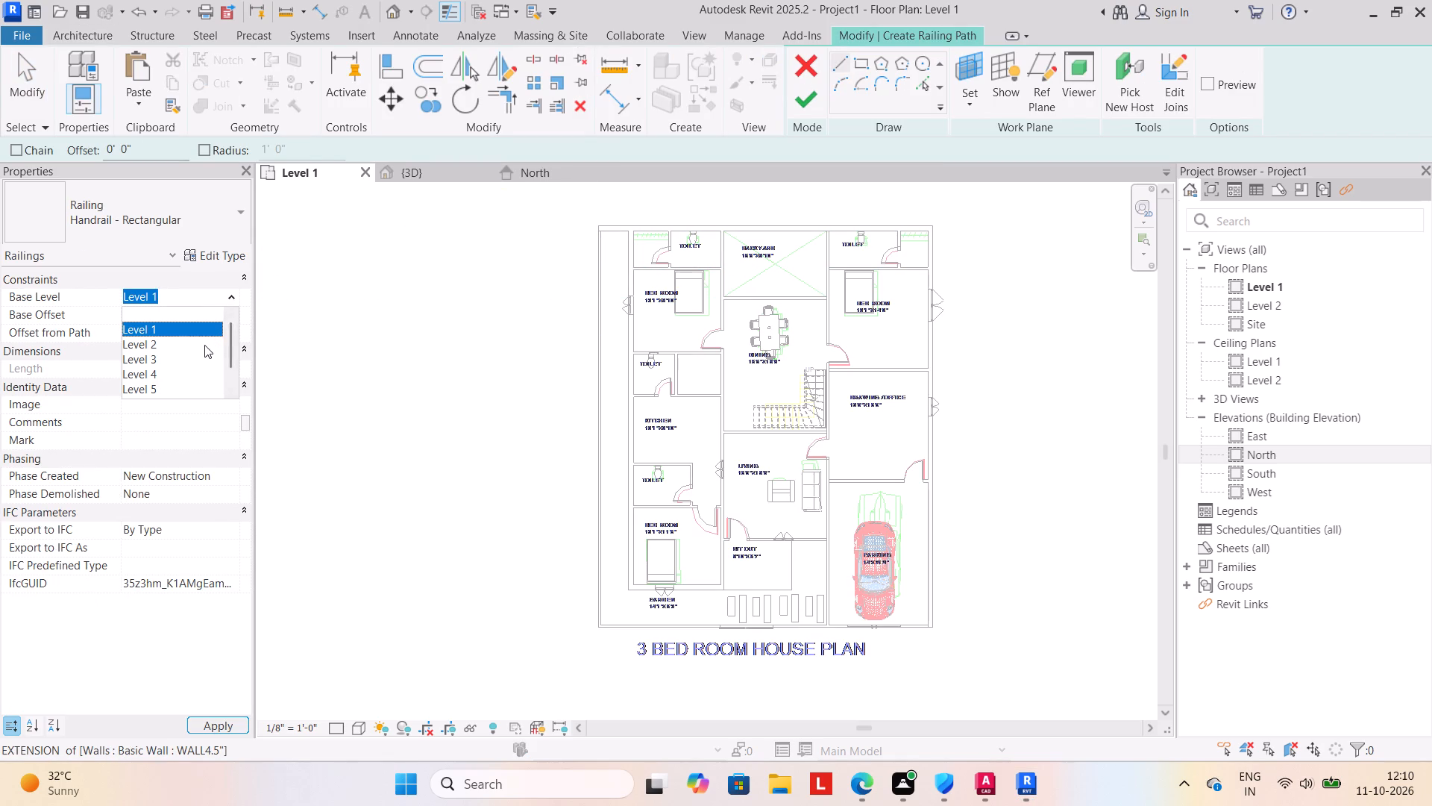
left_click(204, 345)
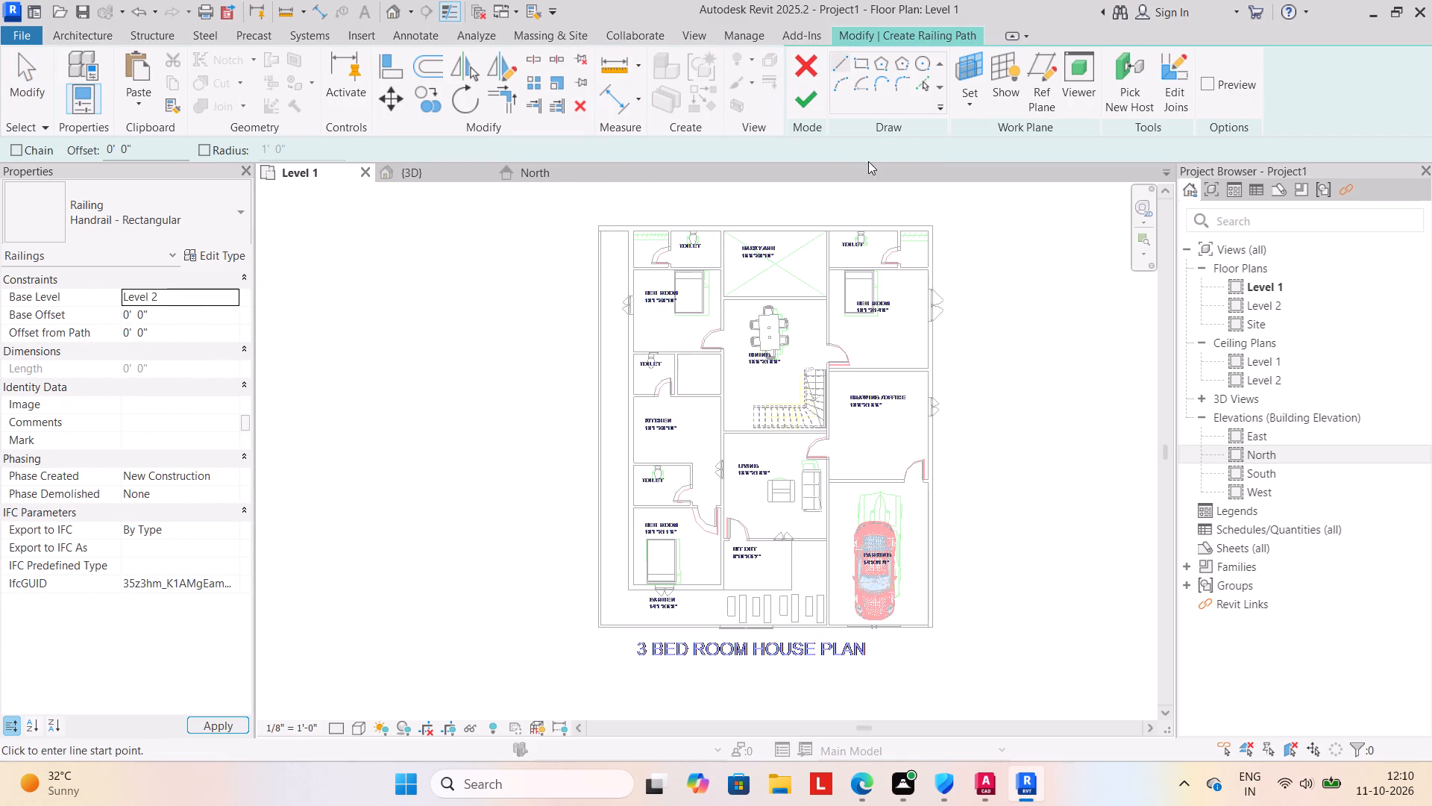
left_click(858, 60)
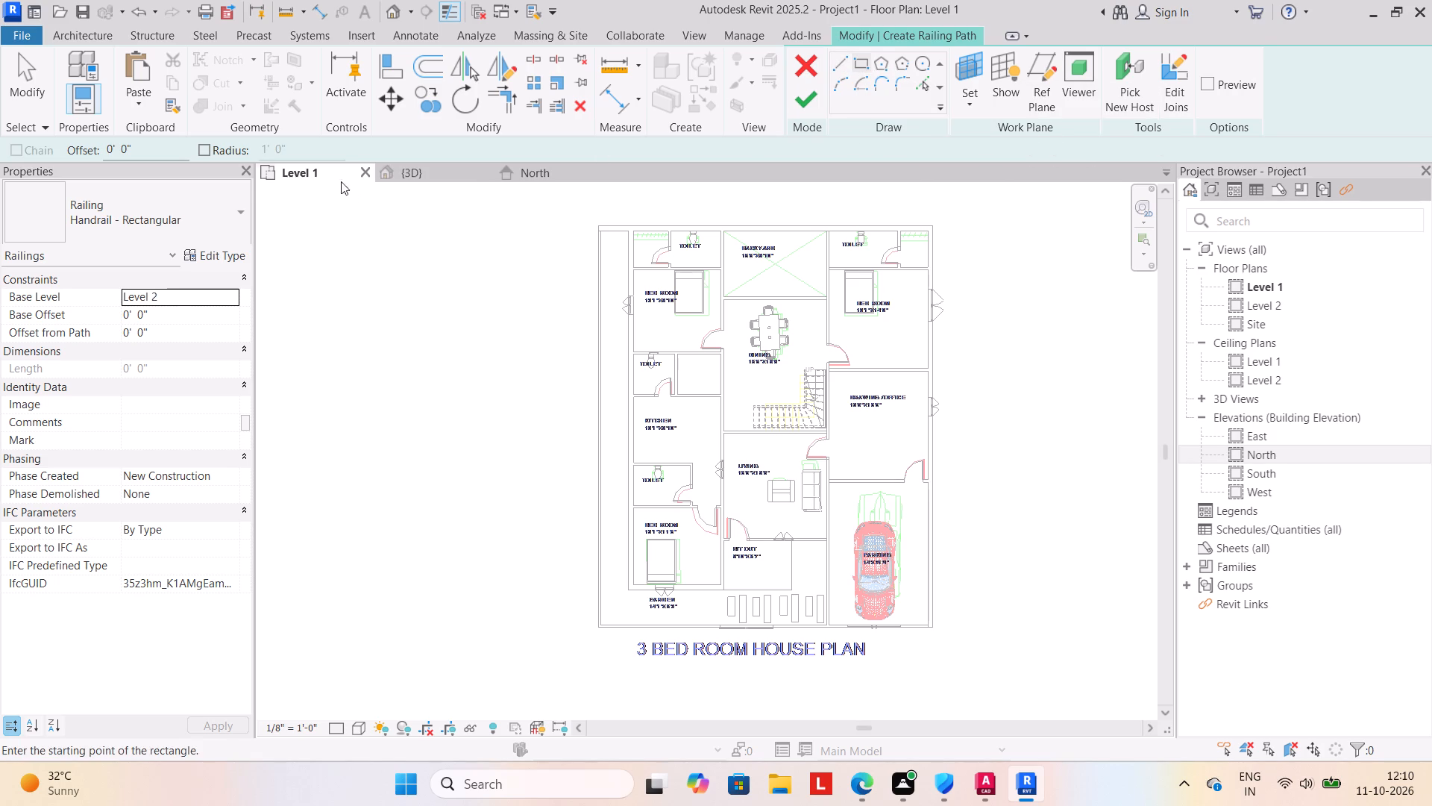
left_click(145, 146)
key("BackSpace")
key("BackSpace")
key("BackSpace")
key("BackSpace")
key("BackSpace")
key("BackSpace")
key("BackSpace")
key("BackSpace")
key("BackSpace")
key("BackSpace")
key("BackSpace")
type("2'")
key("Return")
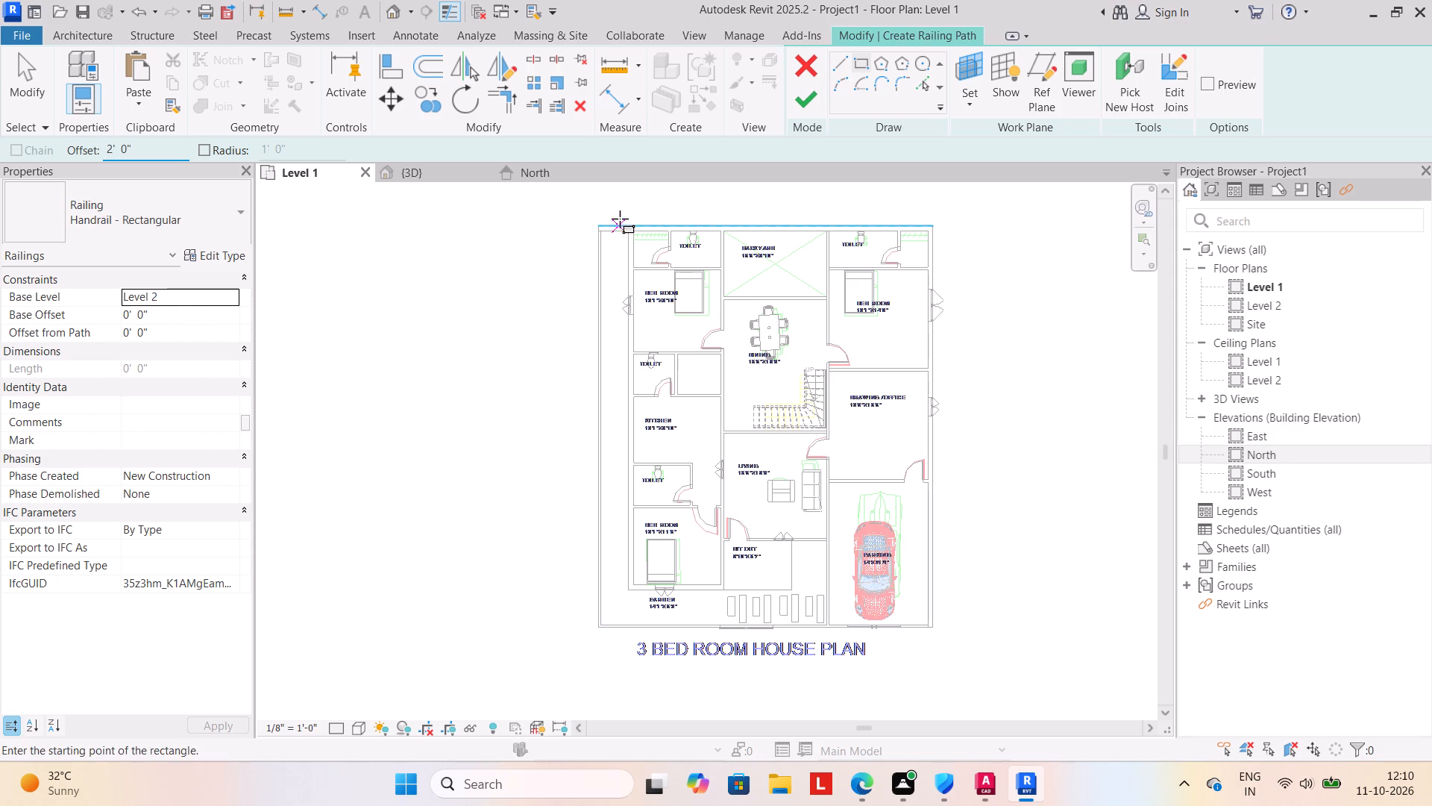
left_click(624, 222)
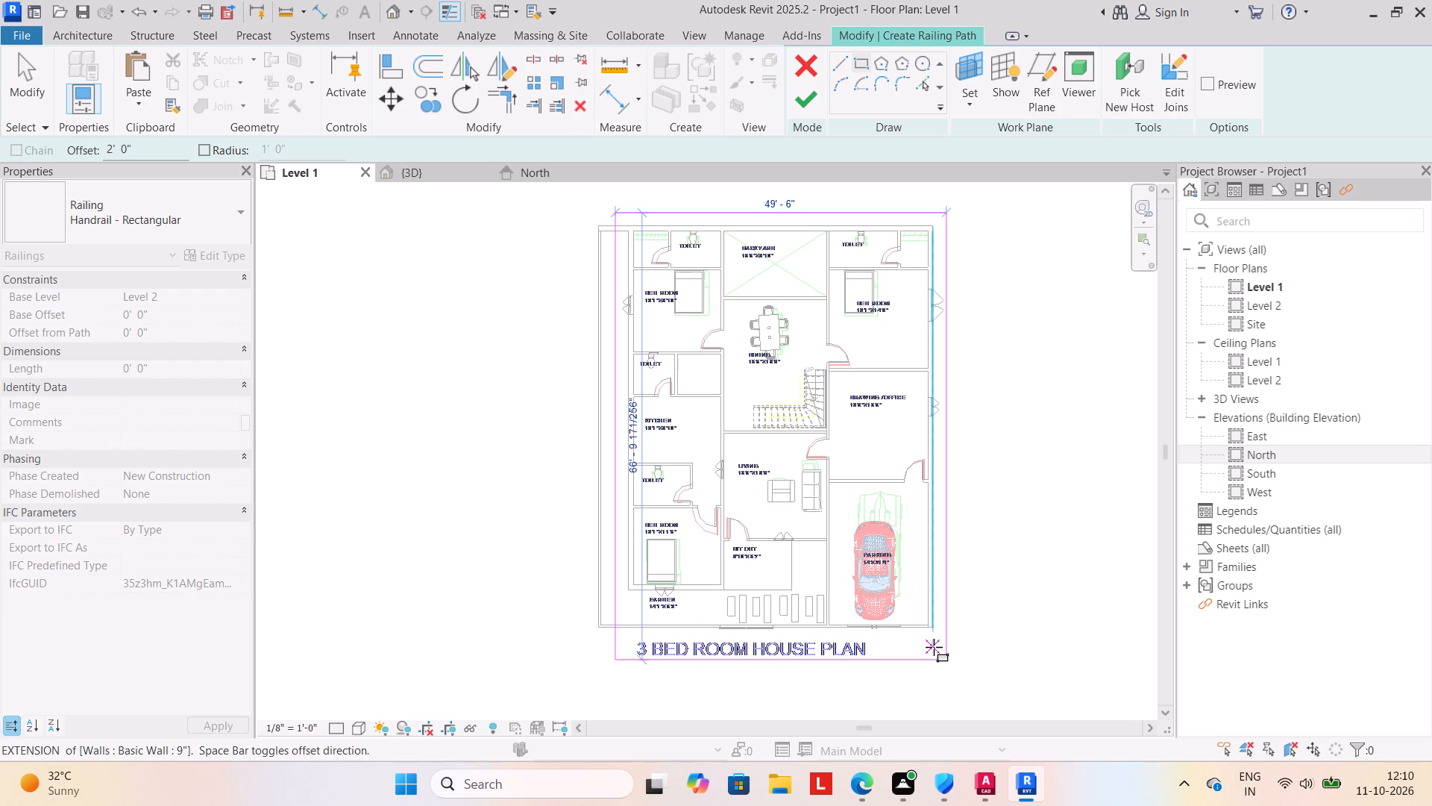
left_click(934, 628)
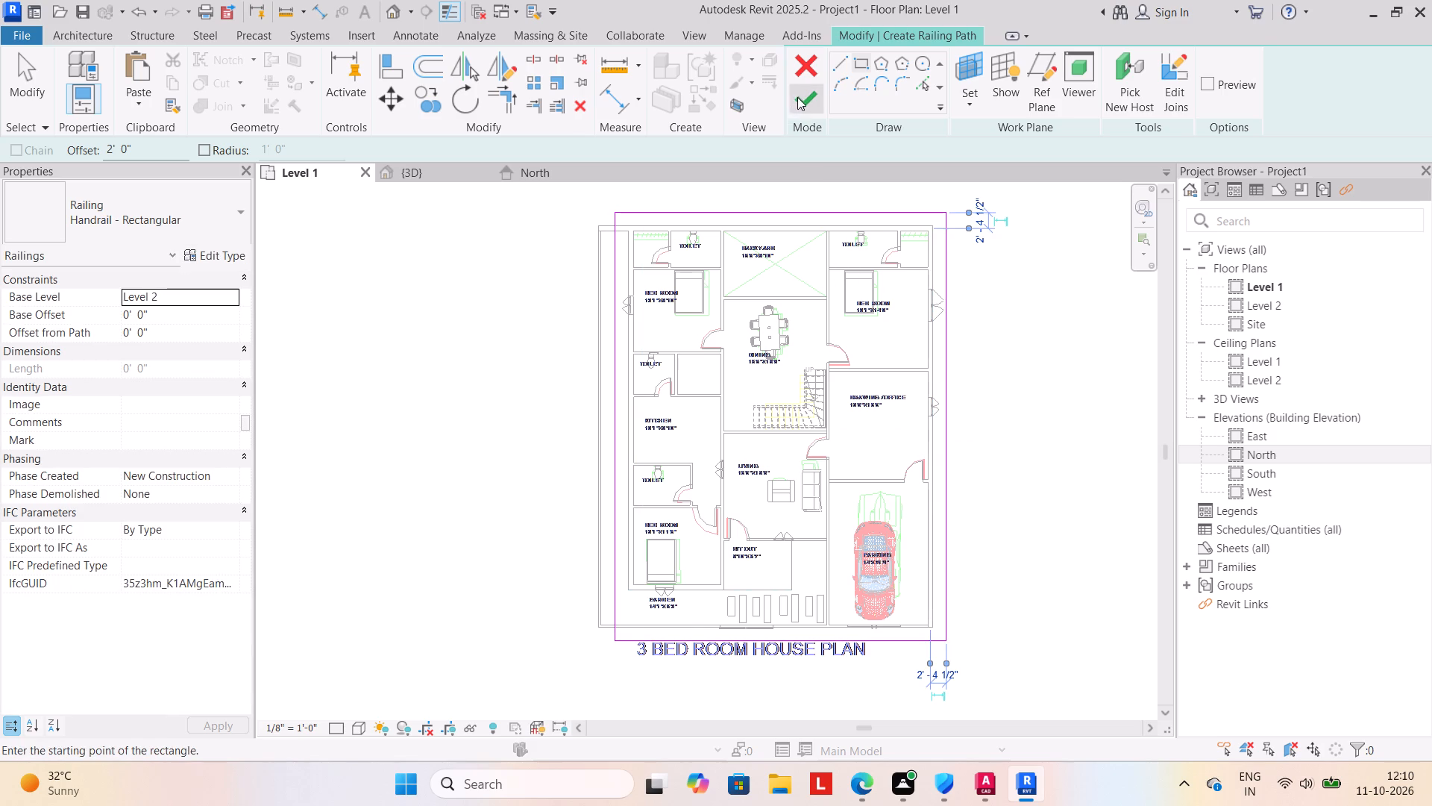
left_click(799, 96)
left_click(409, 171)
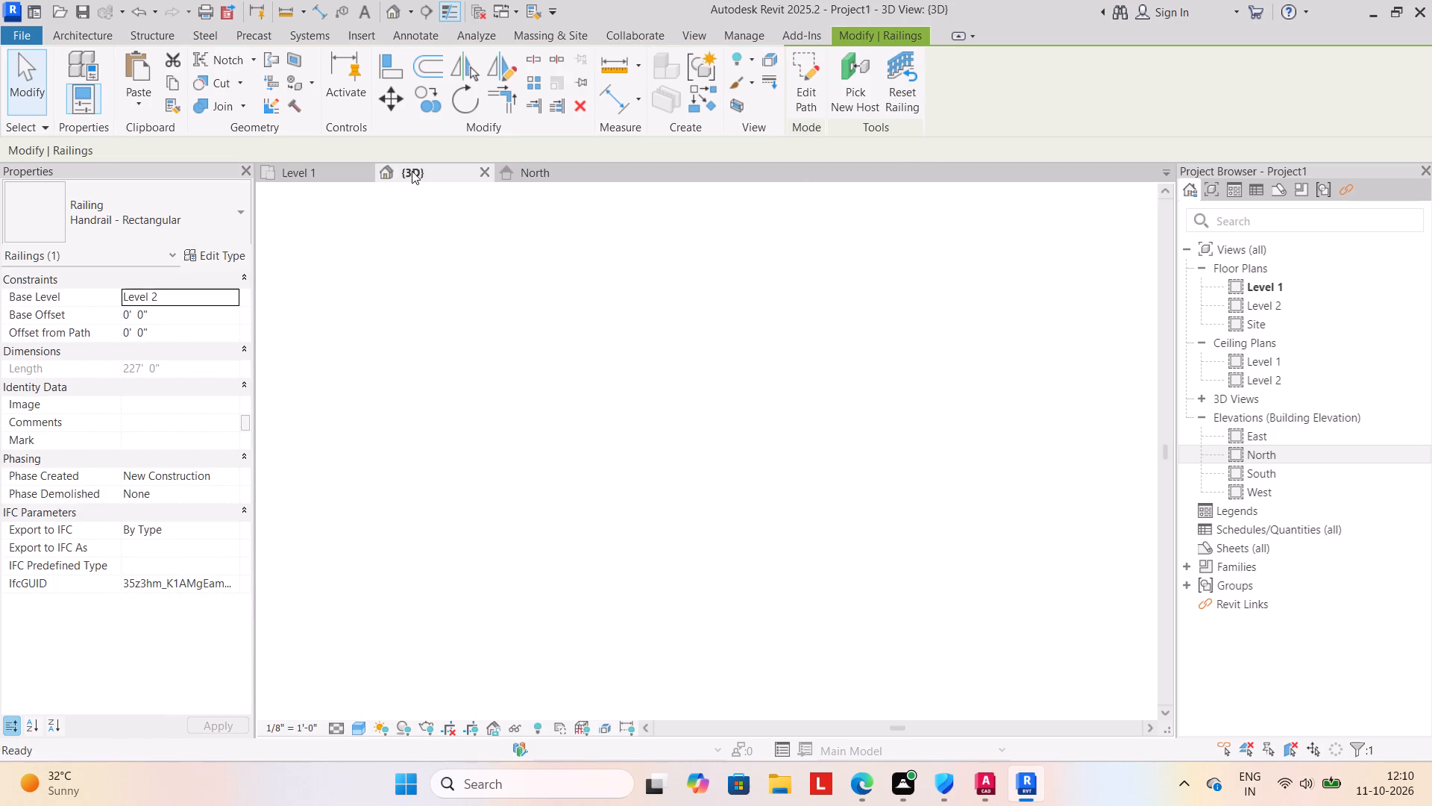
left_click(598, 589)
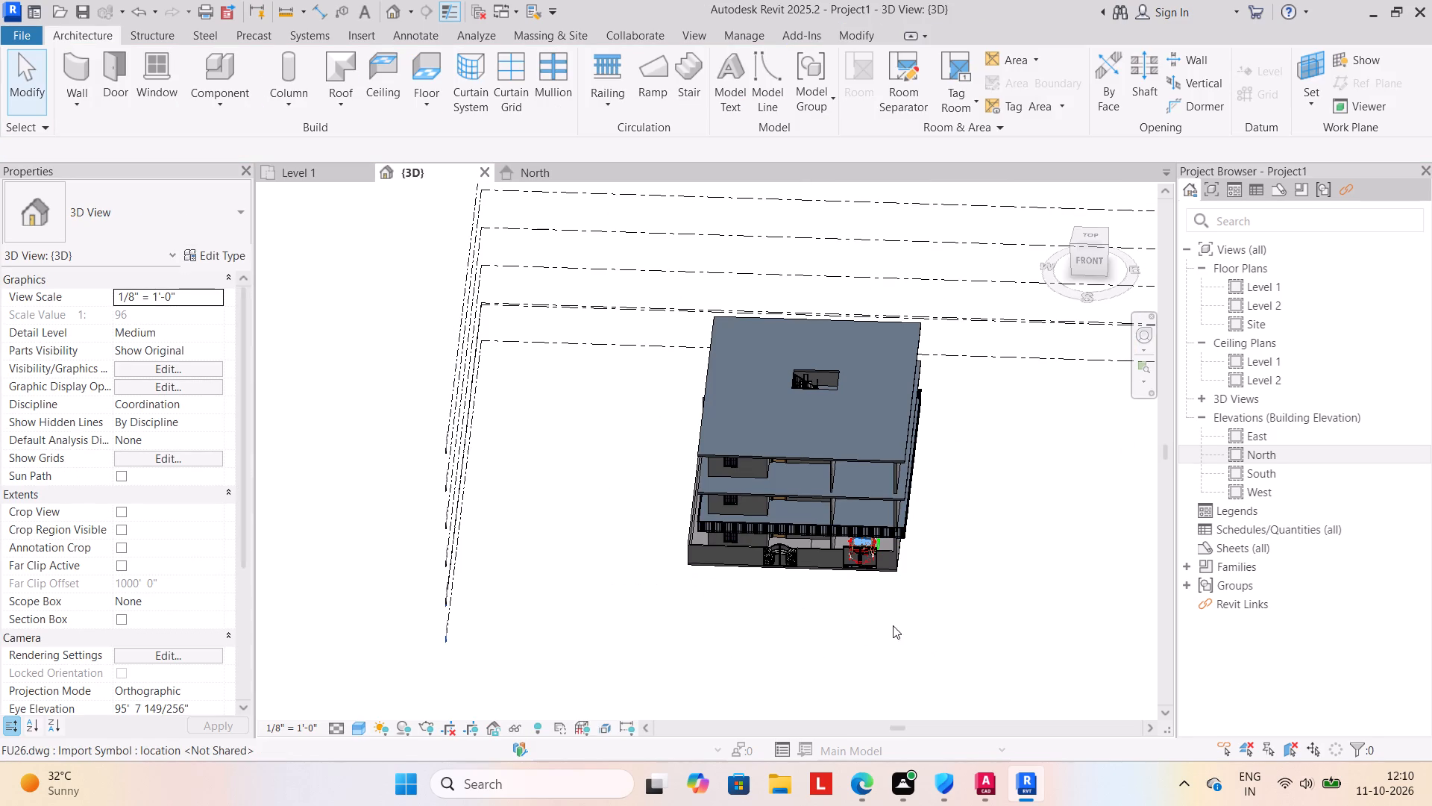
middle_click_drag(900, 622, 726, 563, "shift")
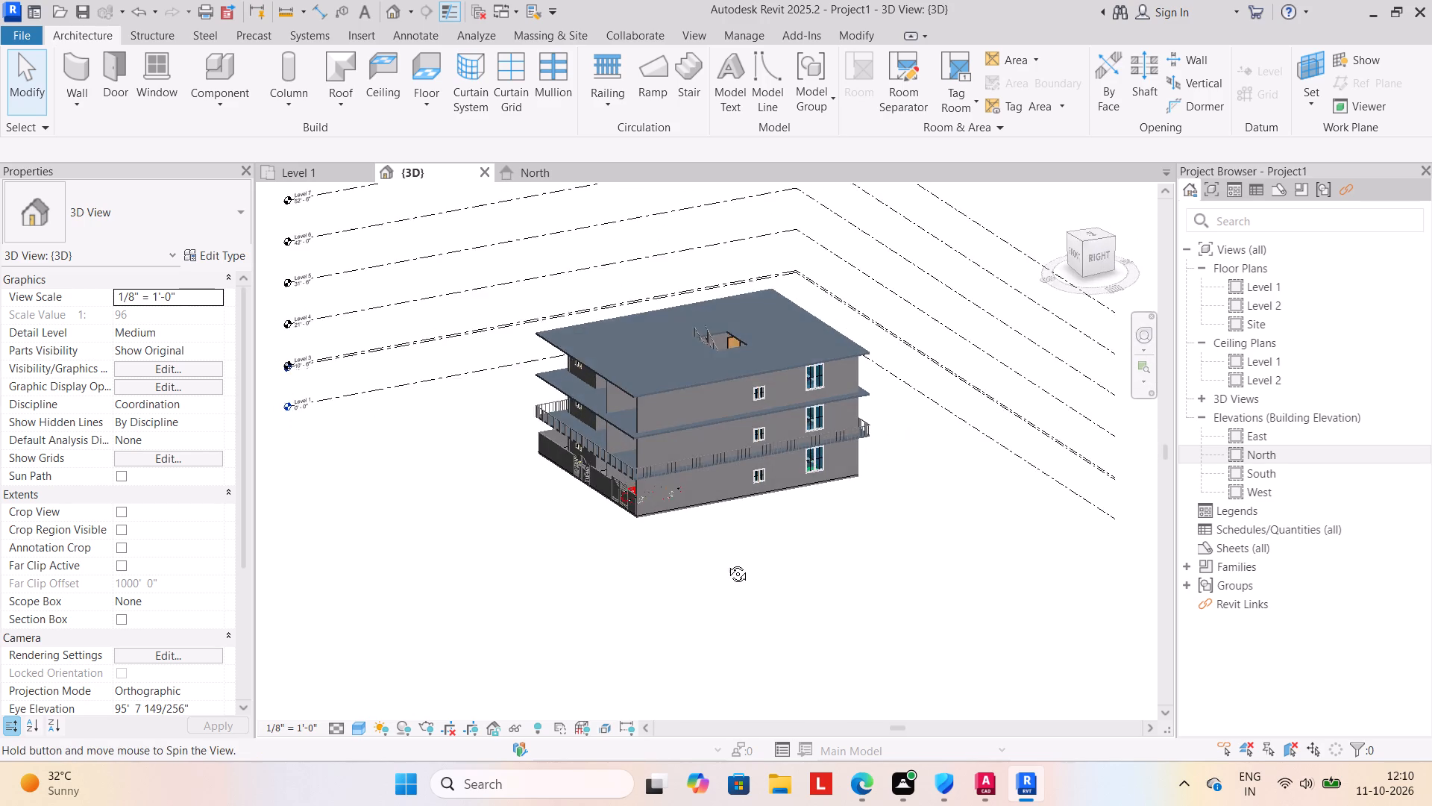
middle_click_drag(726, 563, 878, 587, "shift")
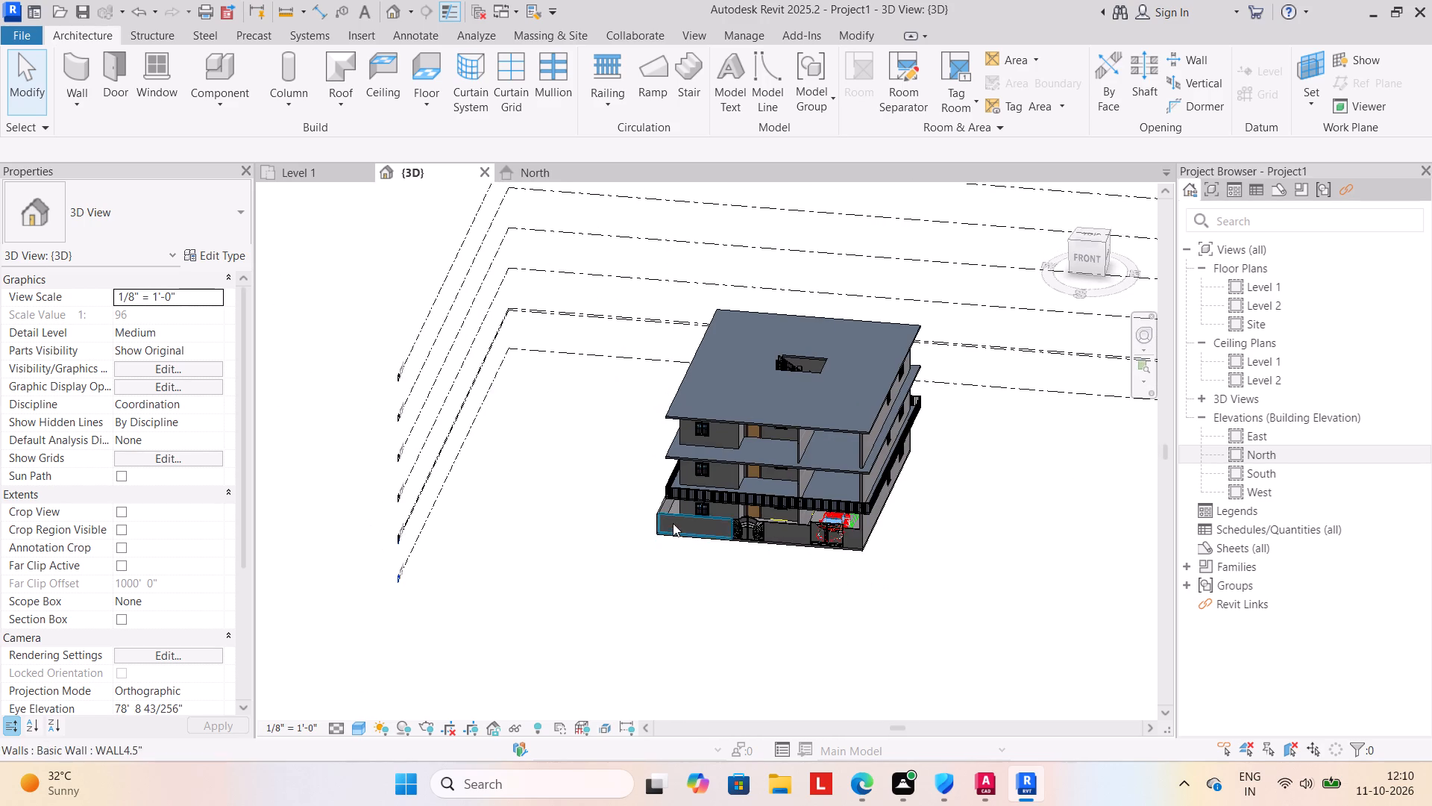
Copy the perimeter railing on Level 2 and paste it aligned to Level 4.
scroll(673, 523, "up", 3)
left_click(816, 483)
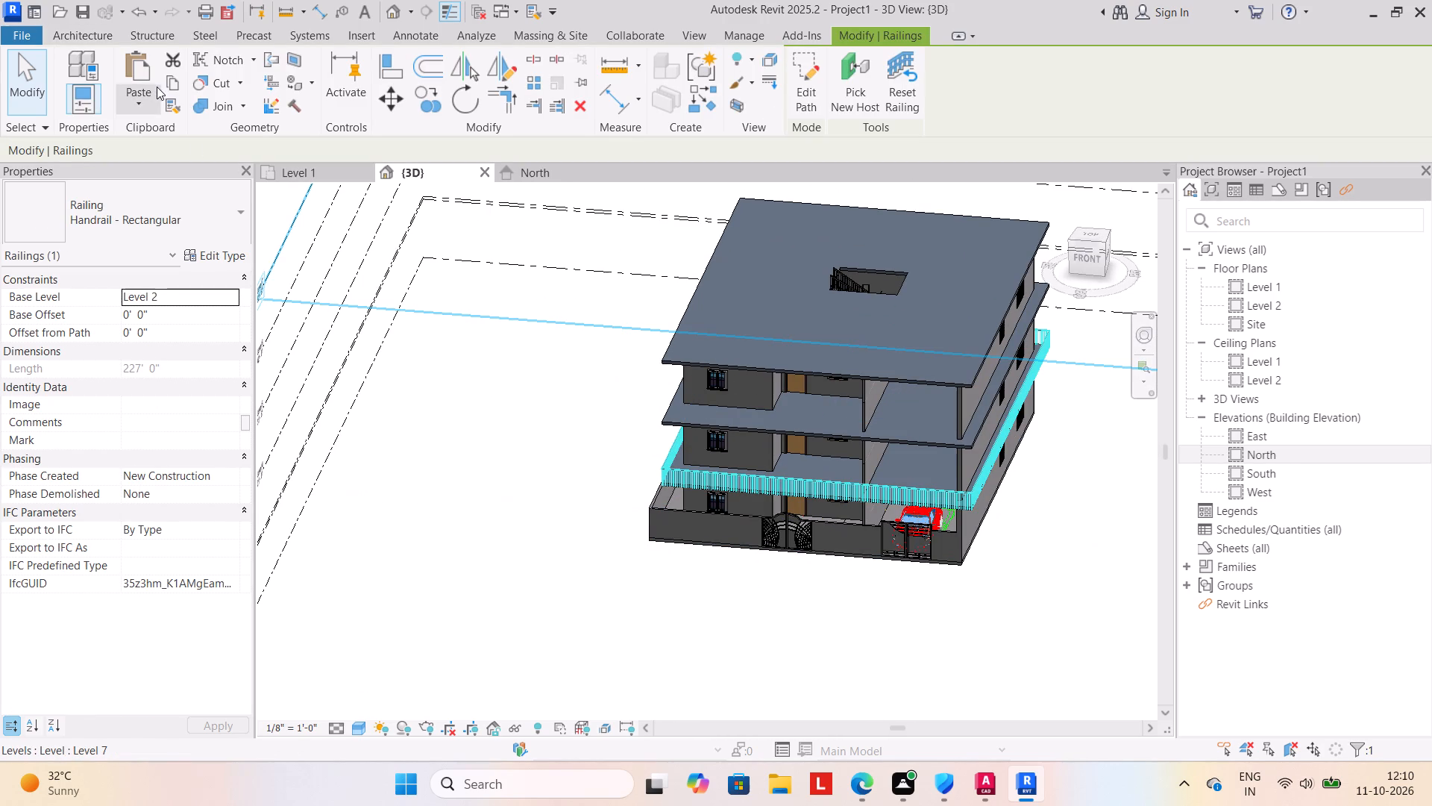
left_click(166, 83)
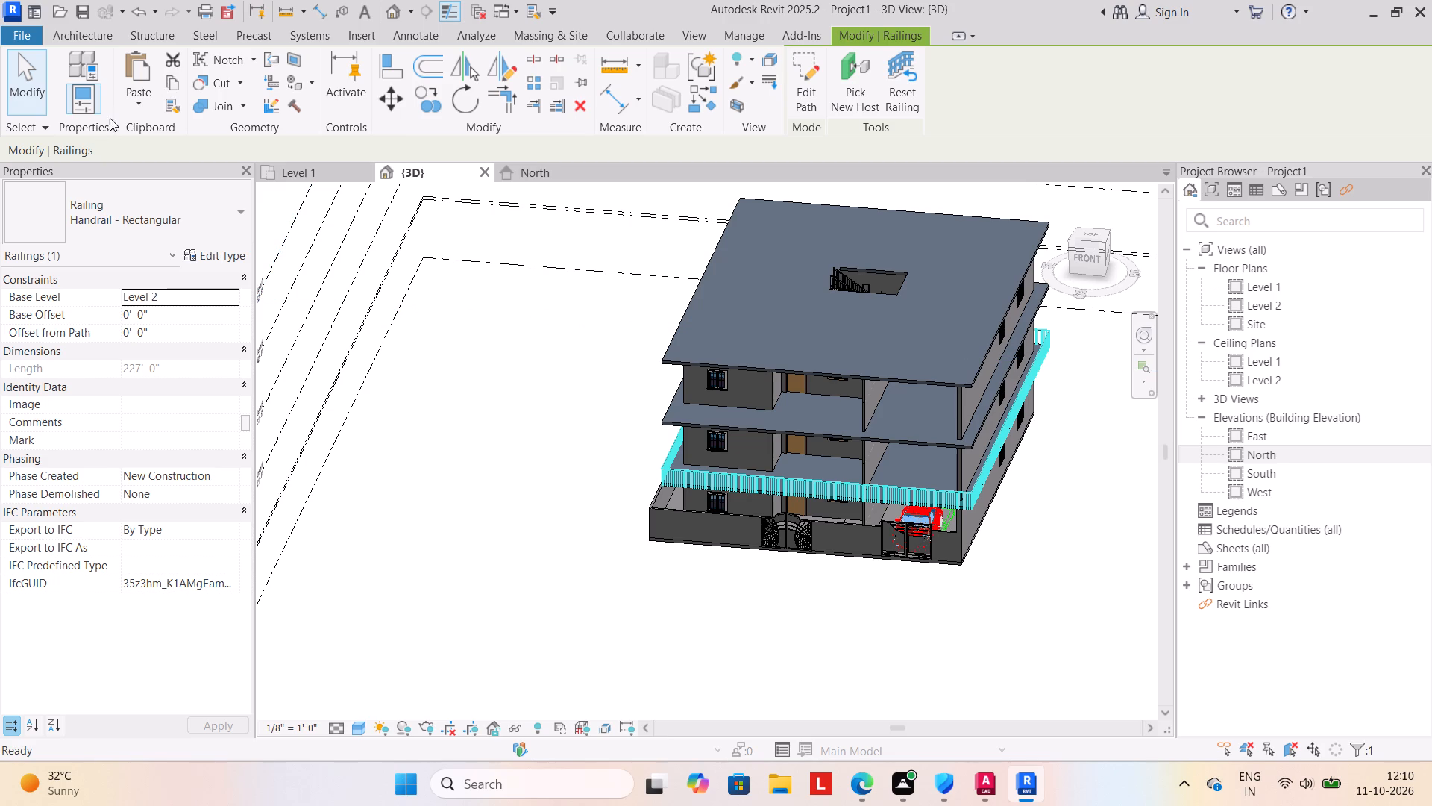
left_click(137, 103)
left_click(172, 174)
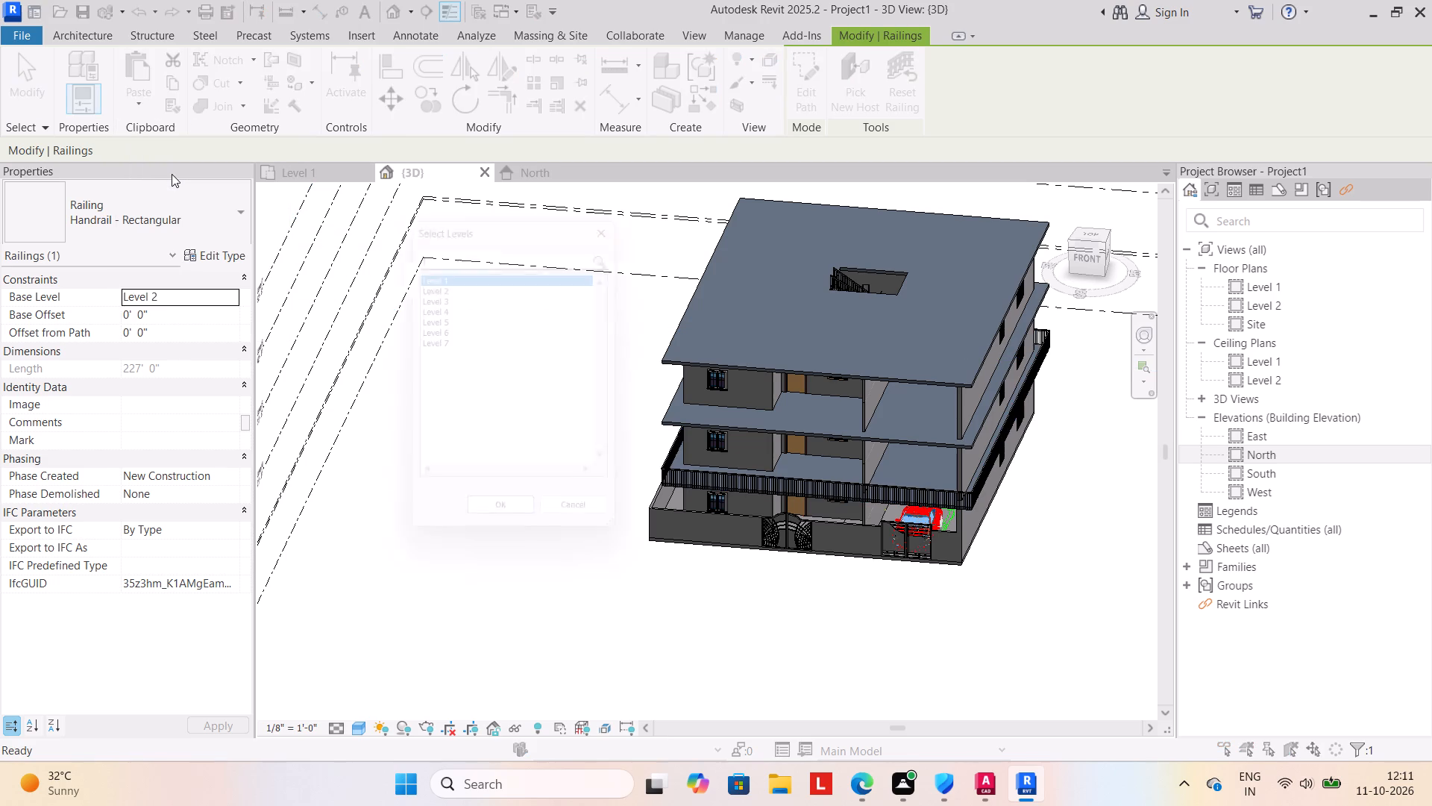
left_click(459, 303, "ctrl")
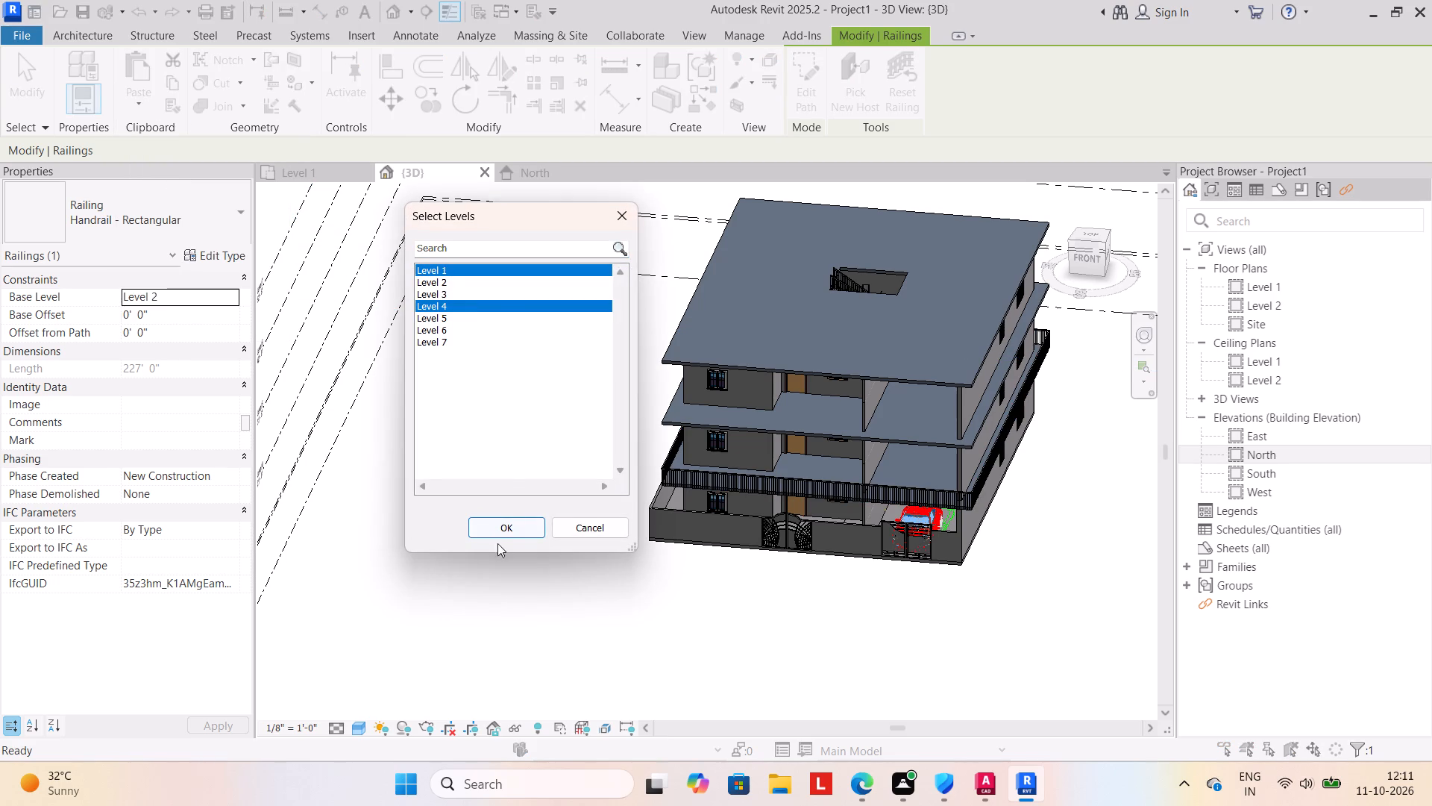
left_click(486, 262)
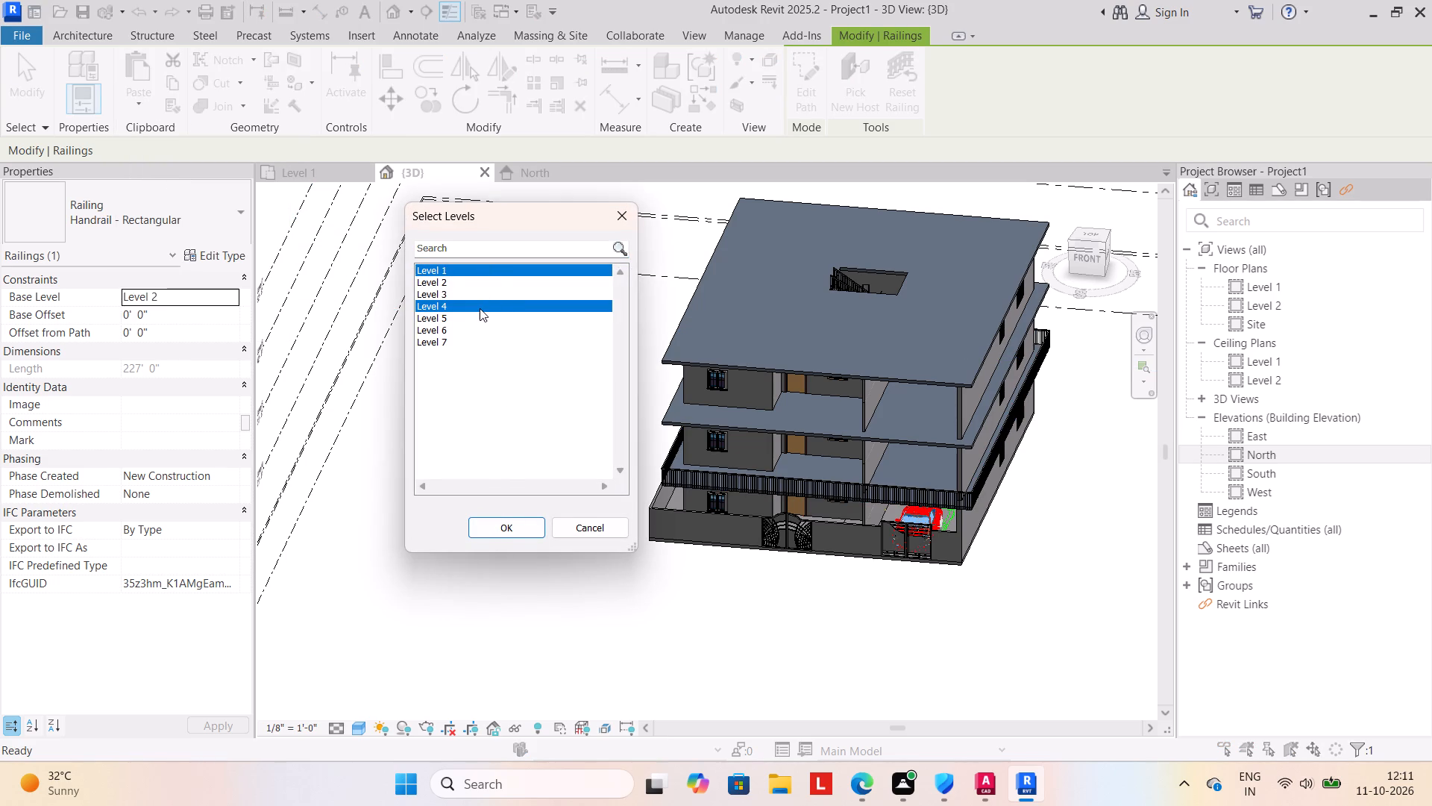
left_click(480, 308)
left_click(491, 527)
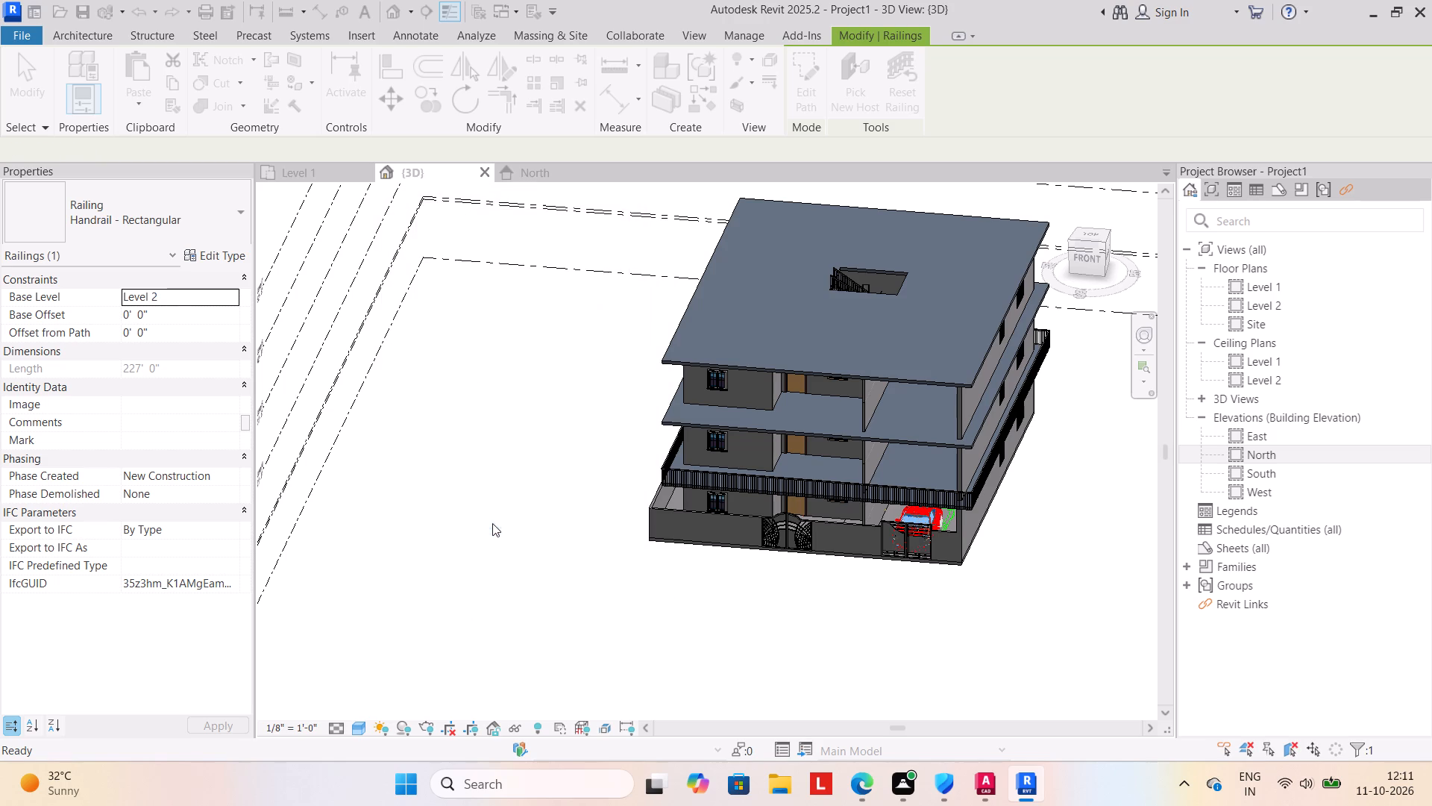
left_click(543, 531)
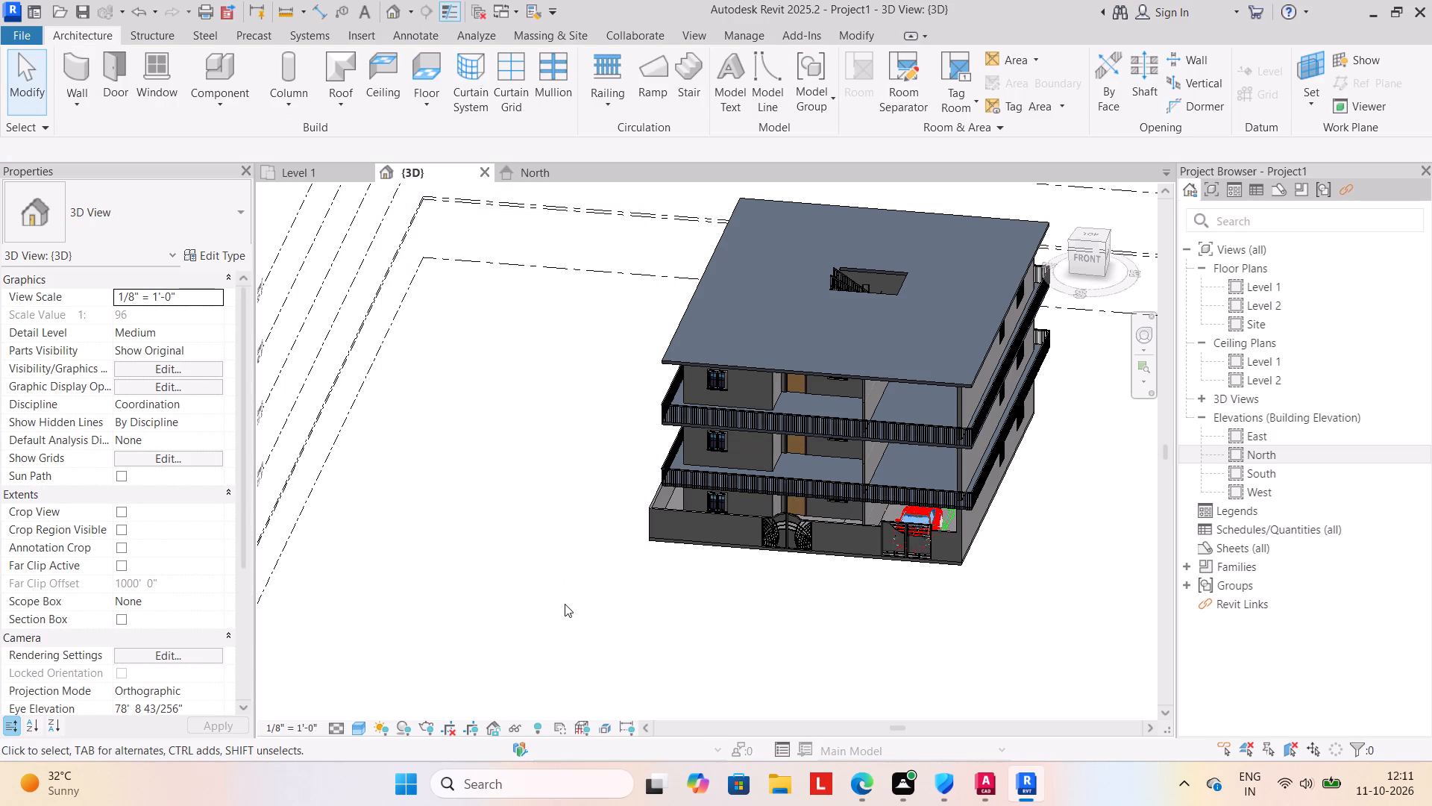
Examine the perimeter railings on the upper floors and their position relative to the levels from several sides in the 3D view.
middle_click_drag(559, 610, 626, 542, "shift")
middle_click_drag(620, 527, 523, 557)
middle_click_drag(721, 603, 695, 620, "shift")
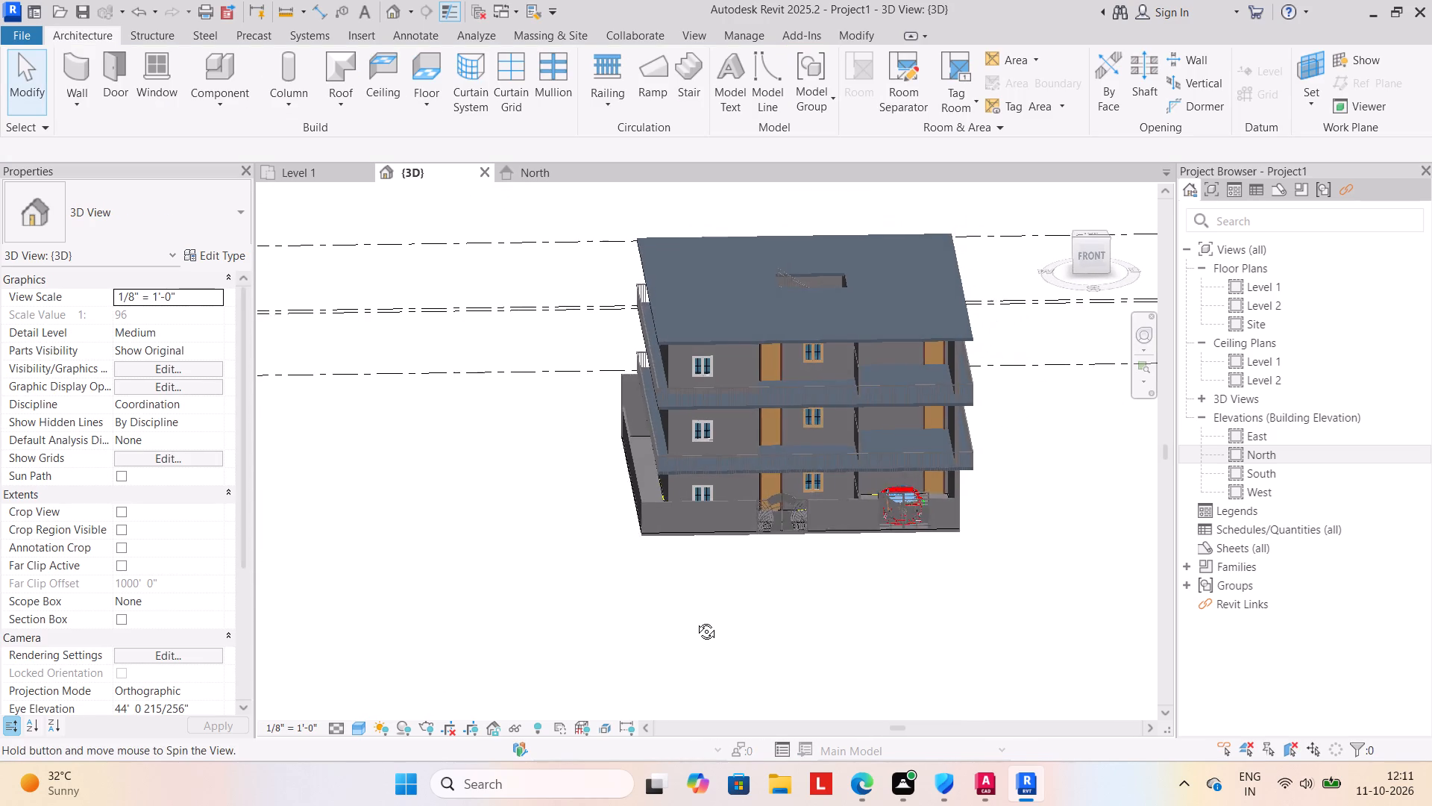
middle_click_drag(695, 620, 695, 606, "shift")
middle_click_drag(697, 602, 686, 640)
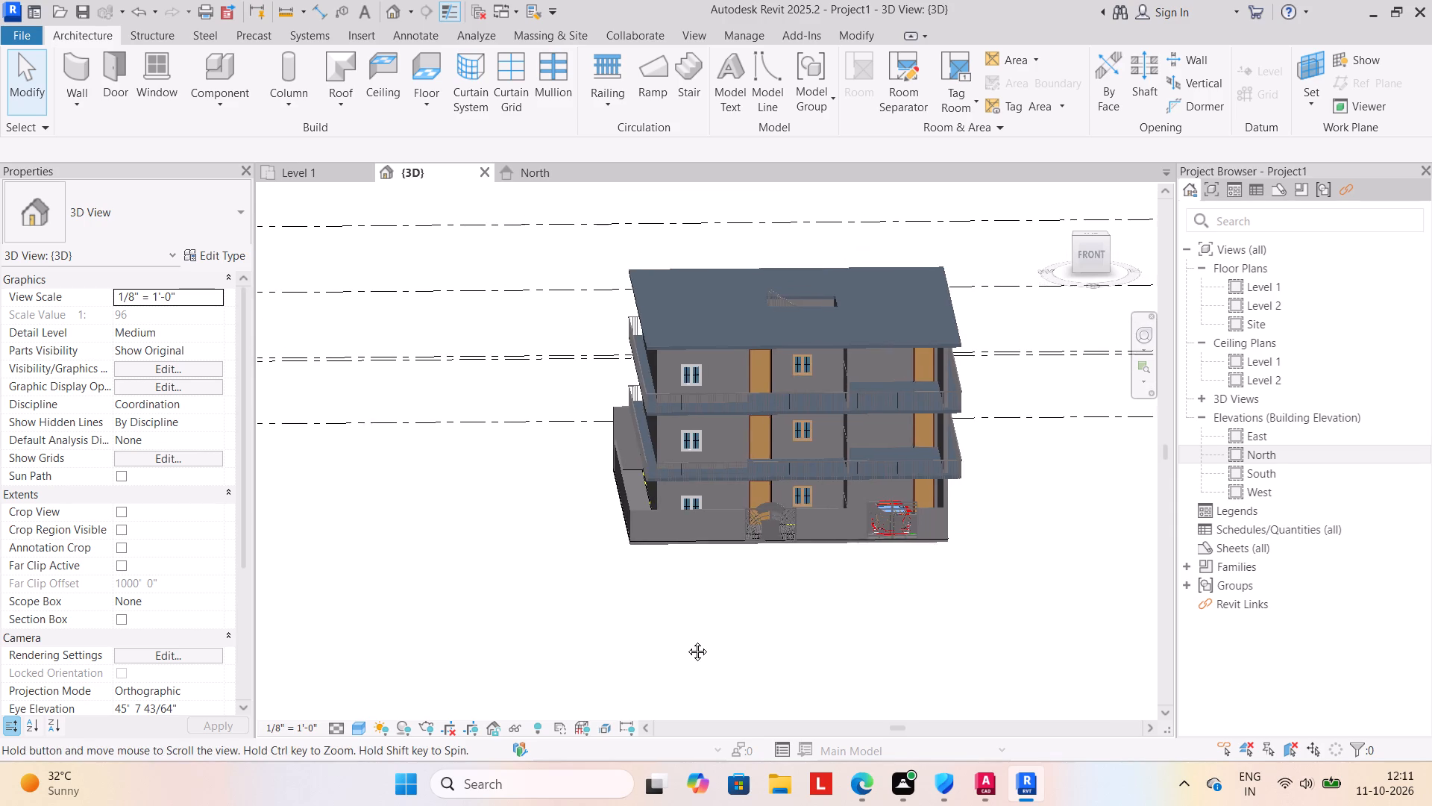
middle_click_drag(686, 640, 686, 640)
scroll(694, 625, "down", 1)
middle_click_drag(694, 625, 685, 643)
middle_click_drag(714, 644, 725, 642)
middle_click_drag(726, 649, 723, 628, "shift")
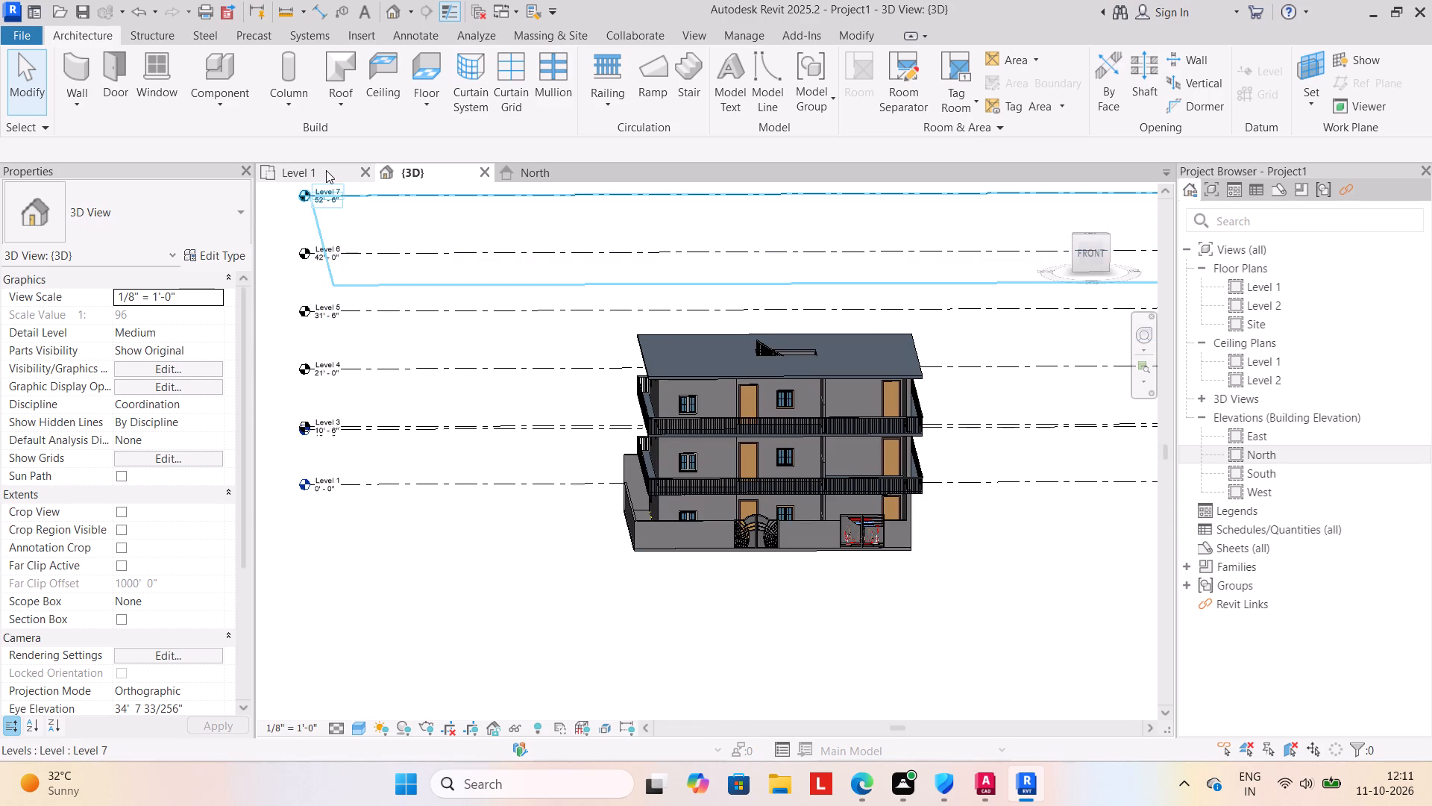
Create floor plan views for Level 3 through Level 7, close the Level 7 plan and return to the Level 2 plan.
double_click(1304, 306)
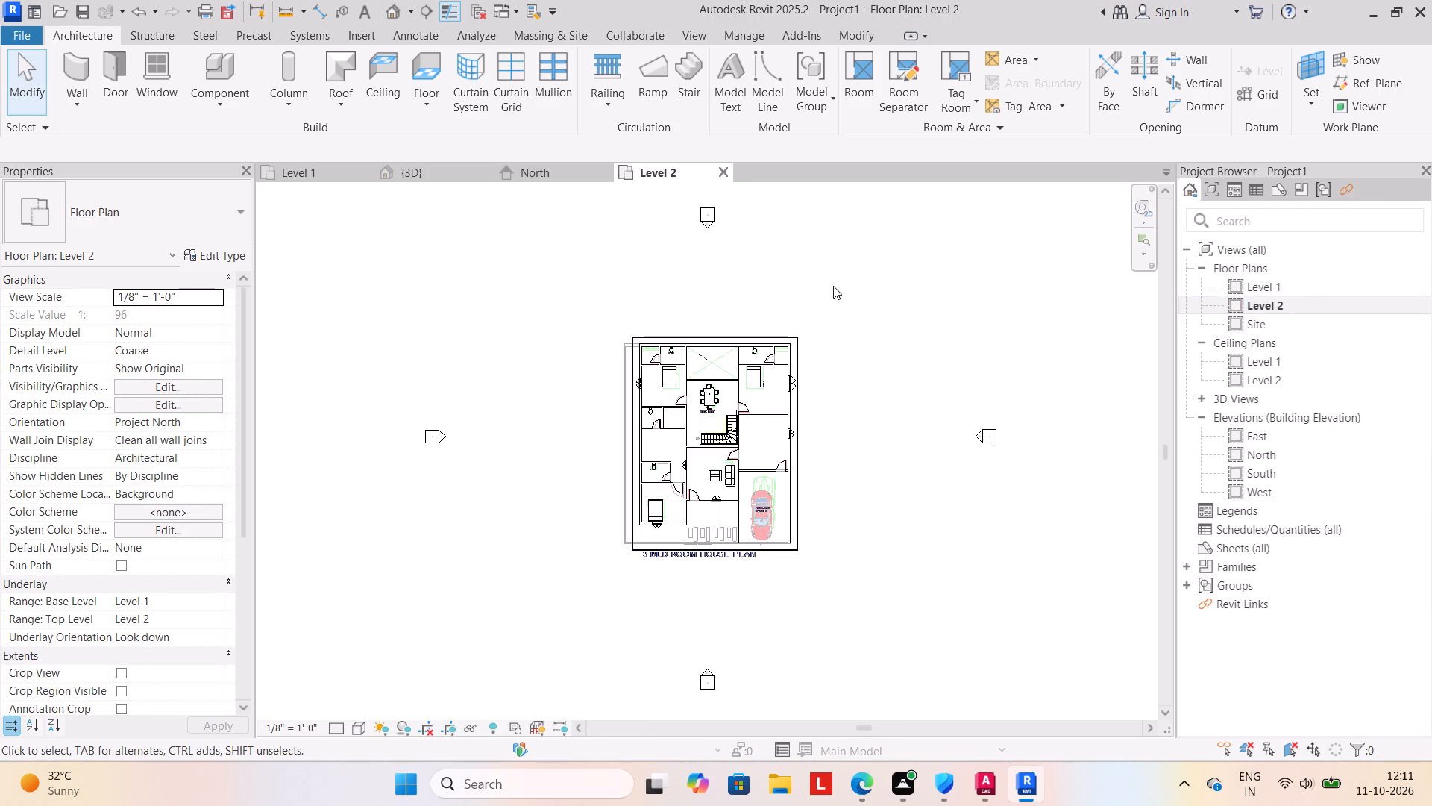
left_click(691, 36)
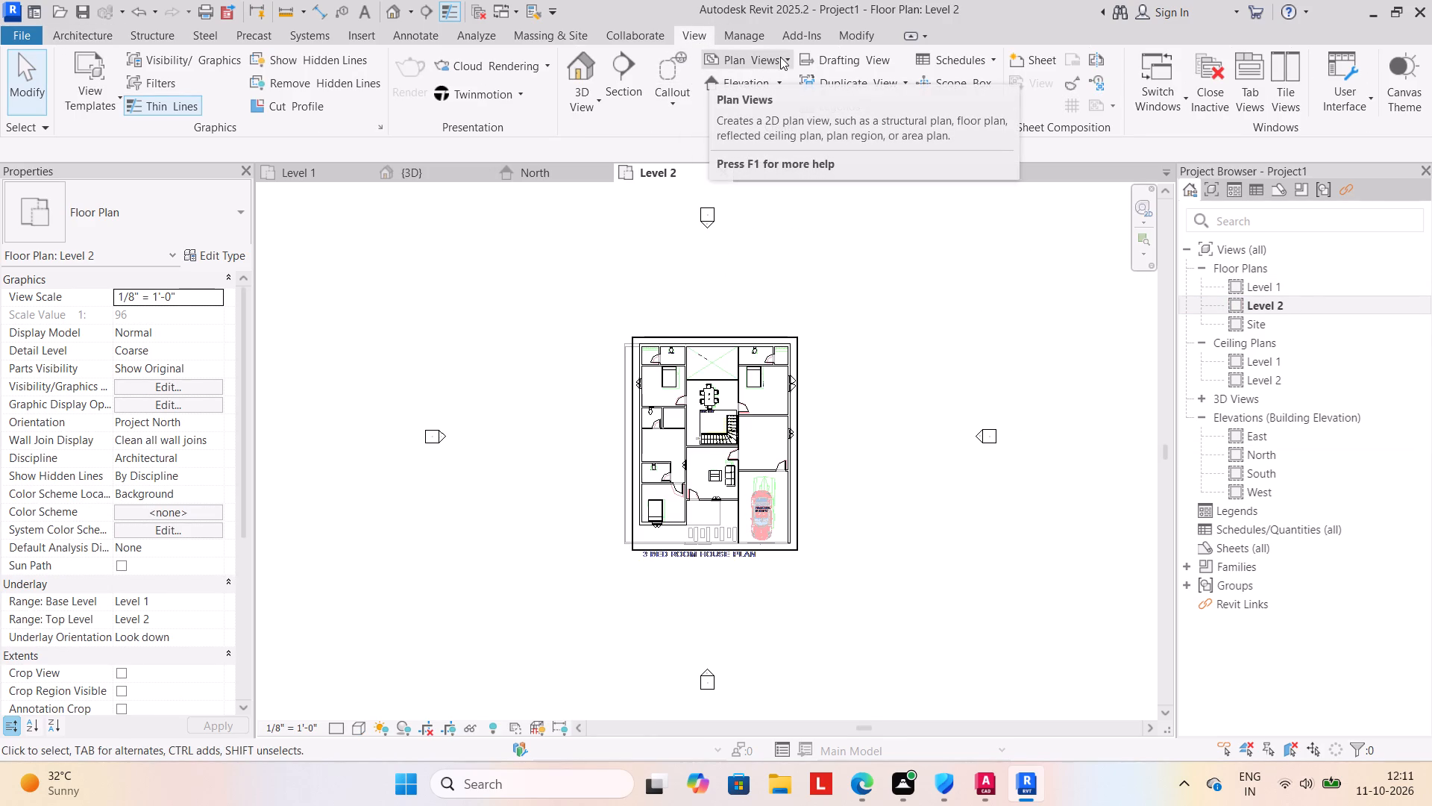
left_click(786, 57)
left_click(777, 91)
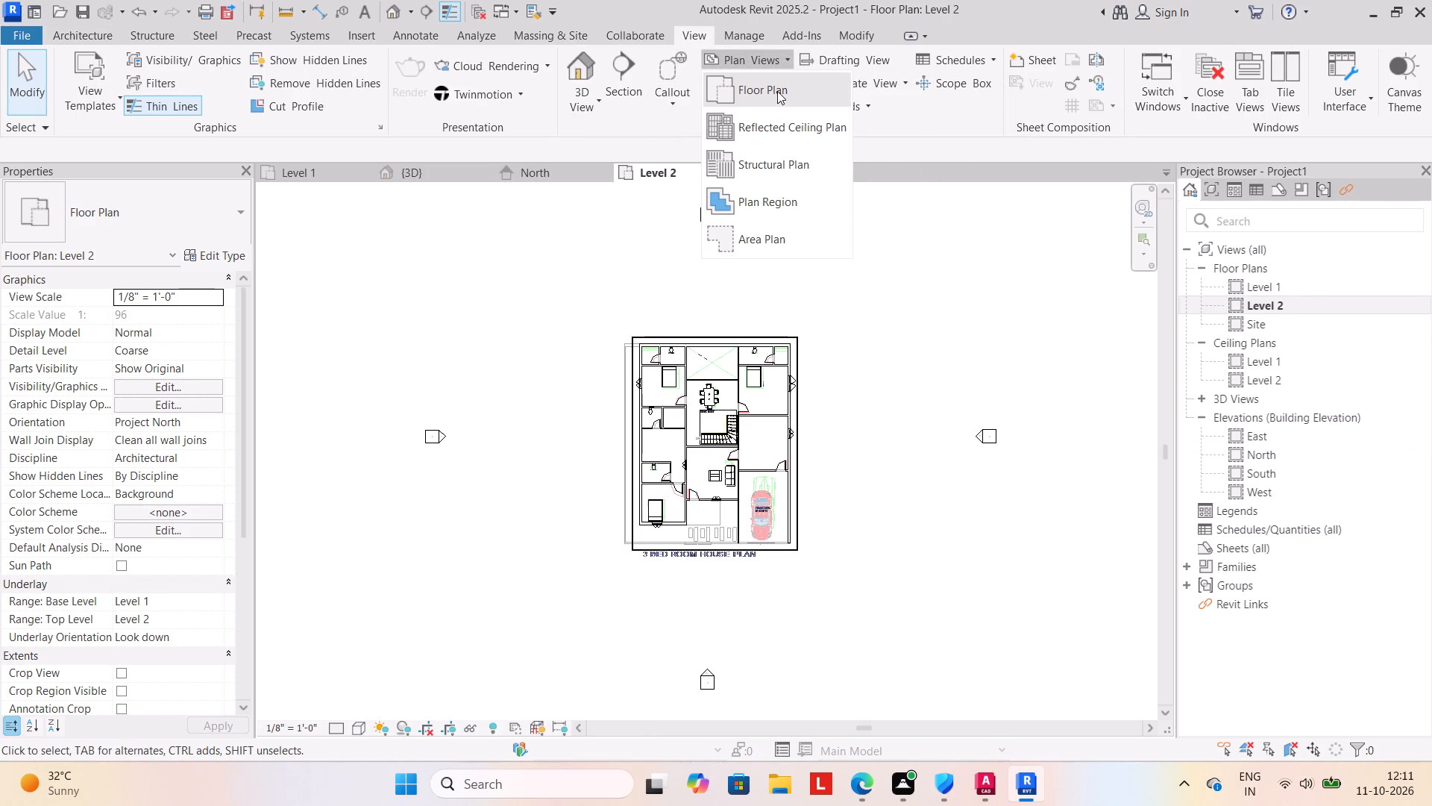
left_click_drag(638, 324, 641, 407)
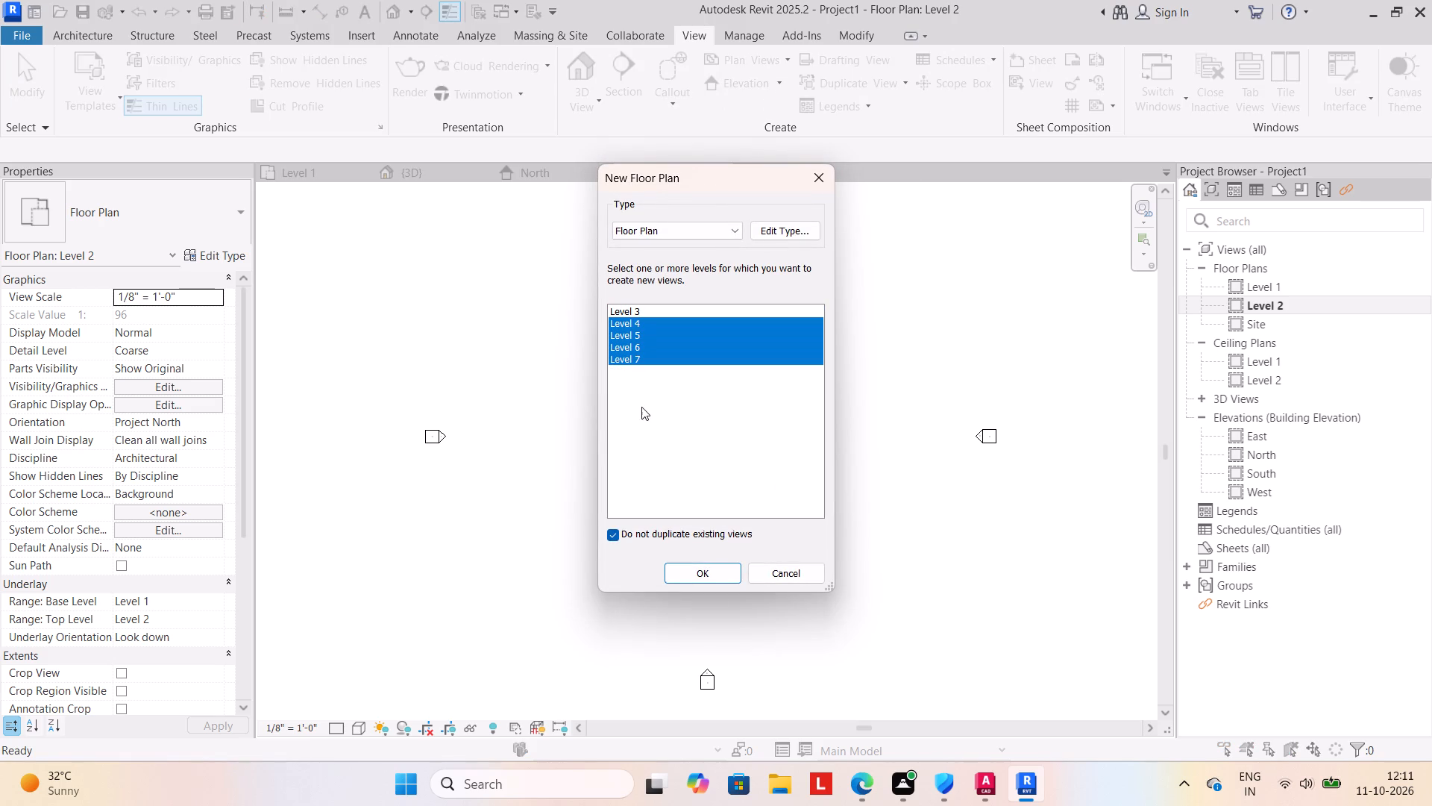
left_click_drag(641, 407, 641, 407)
left_click(659, 310)
left_click_drag(659, 310, 662, 388)
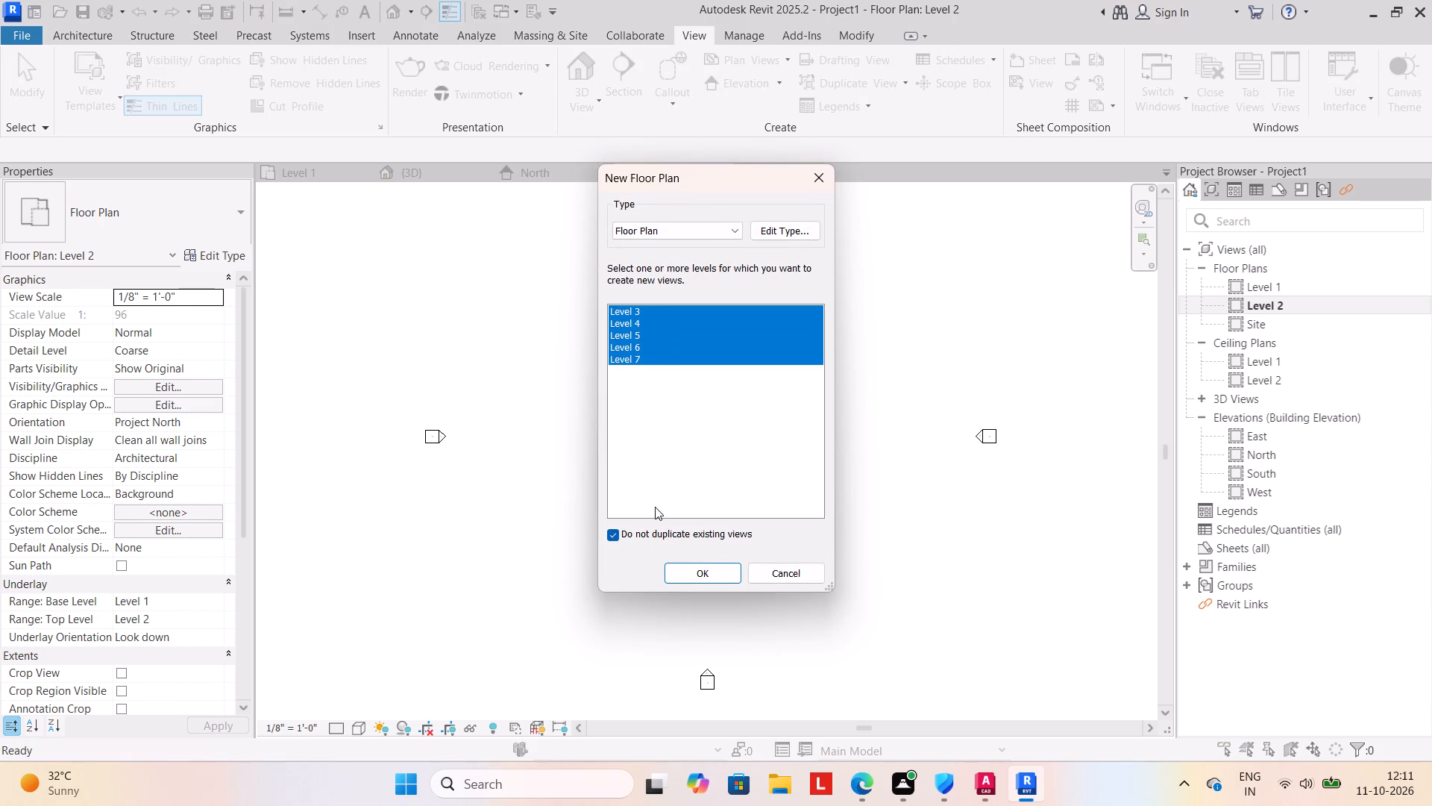
left_click(680, 570)
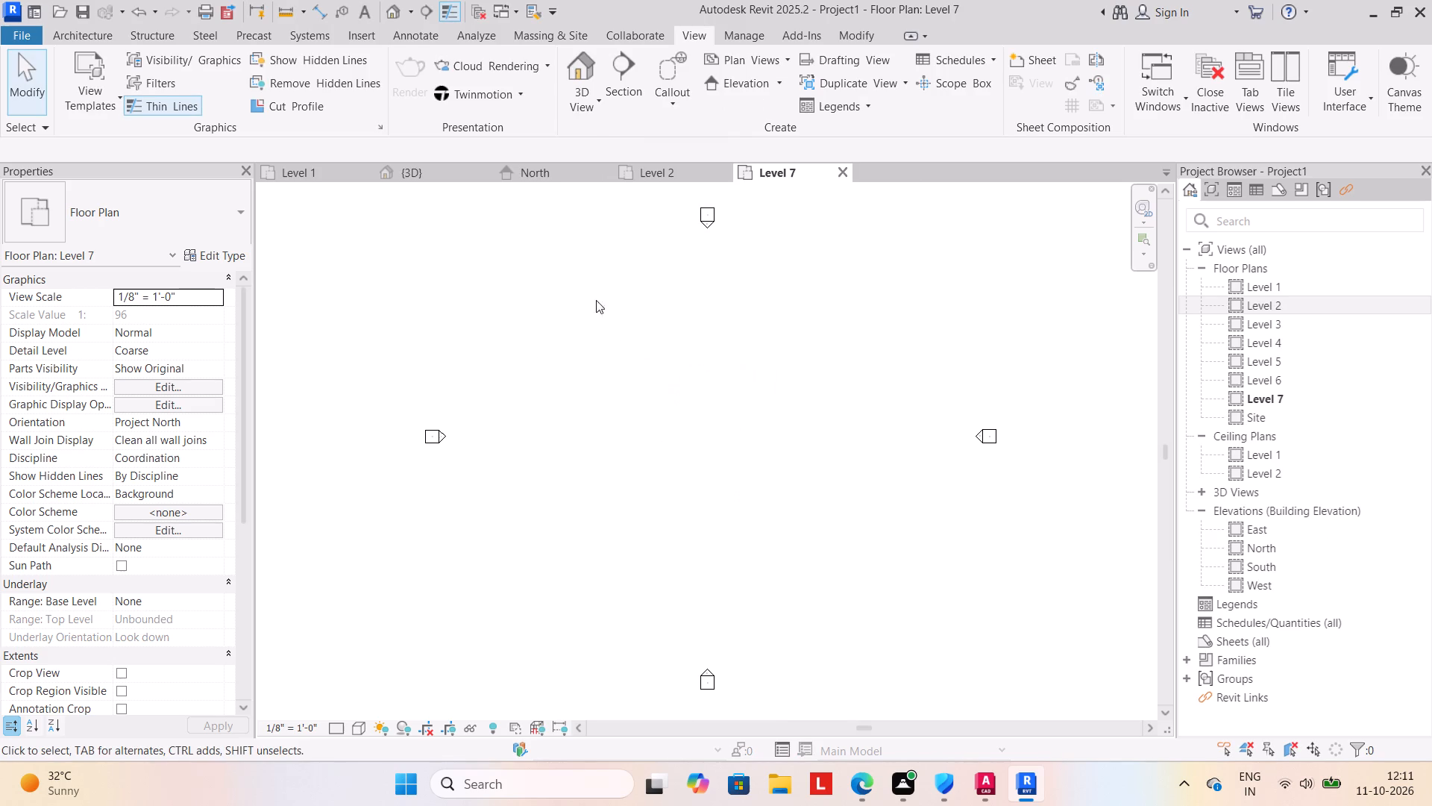
left_click(844, 168)
scroll(798, 531, "up", 1)
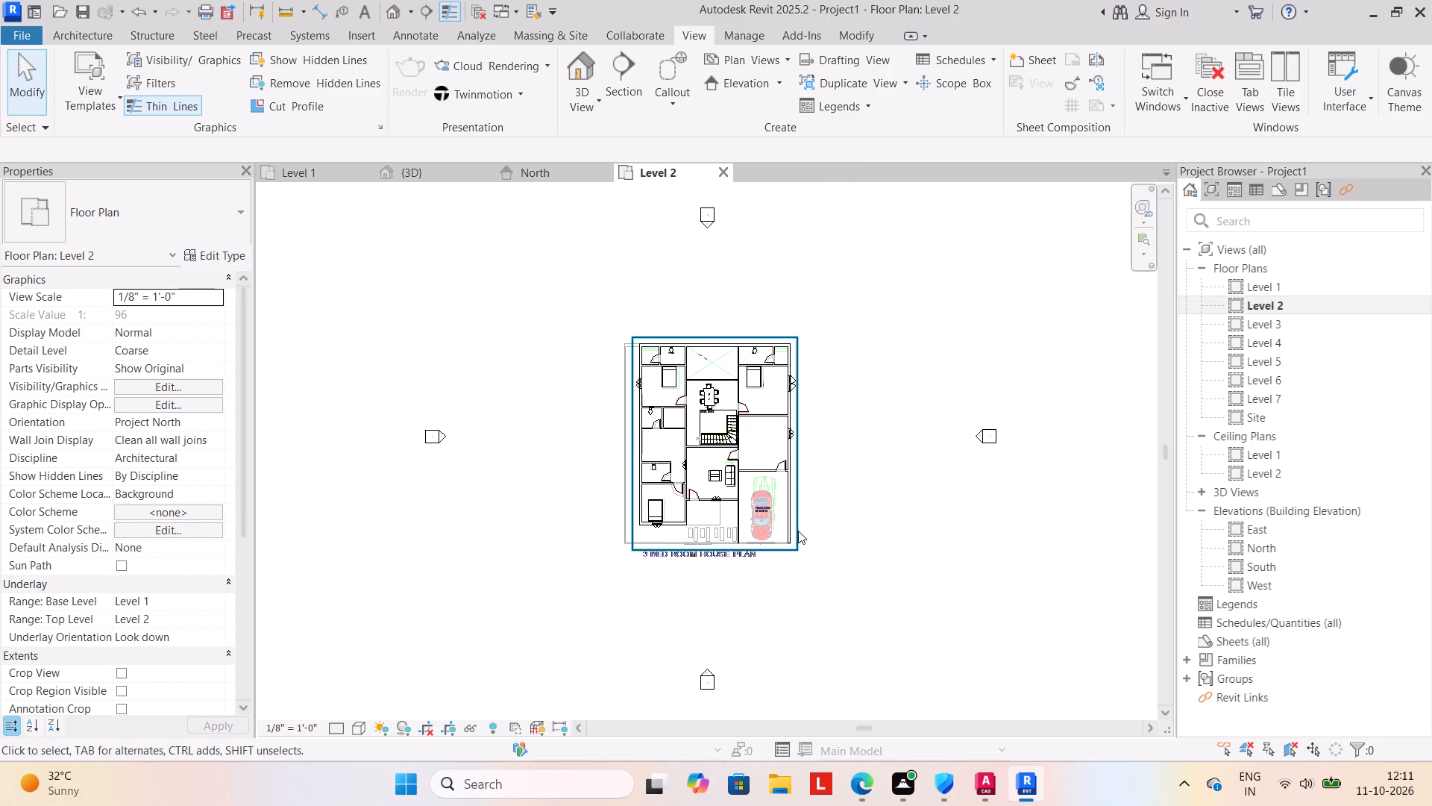
scroll(798, 531, "up", 1)
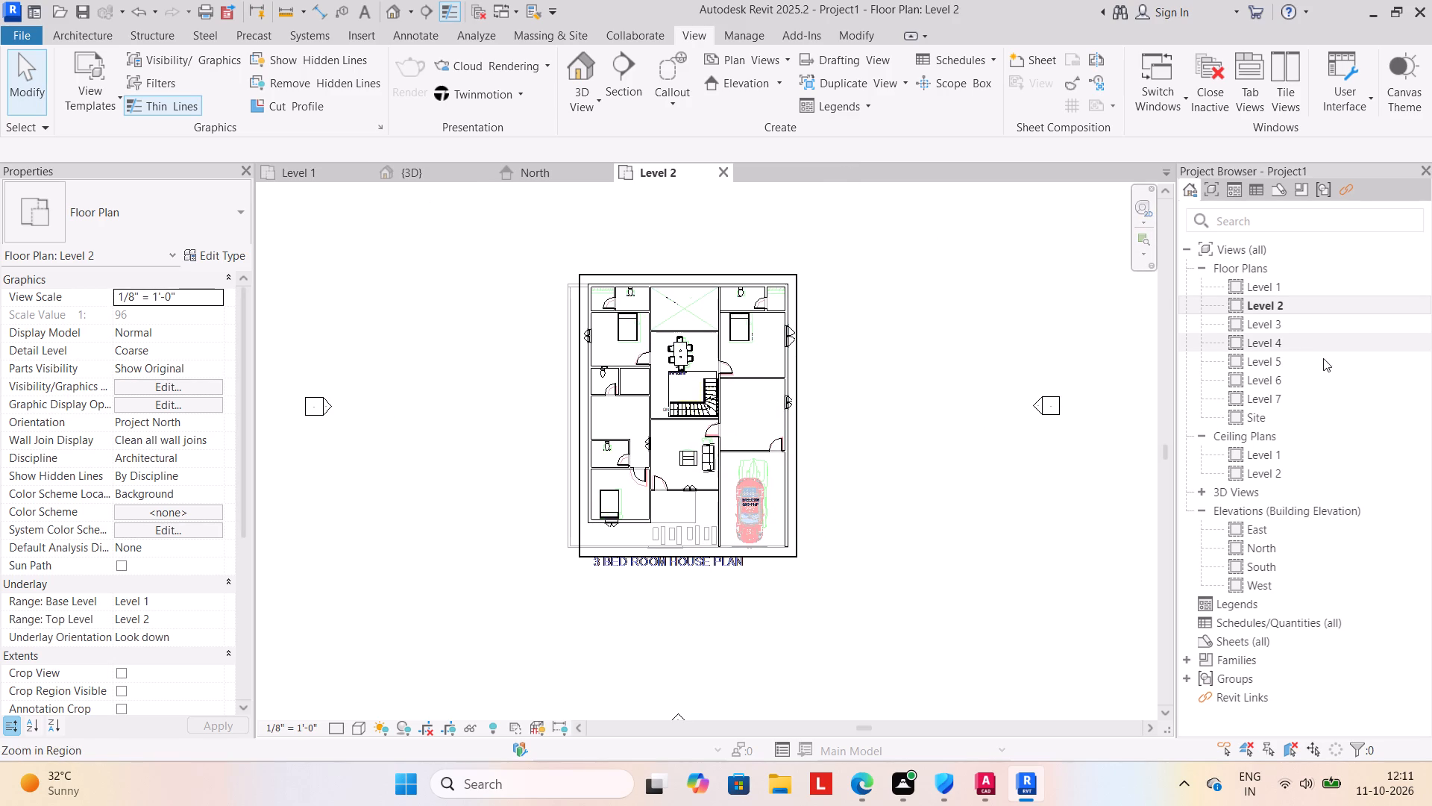
On the Level 4 plan, draw a rectangle of 9" walls about 46'-3" by 60'-7" around the house, based on Level 5, and check it in 3D.
double_click(1303, 346)
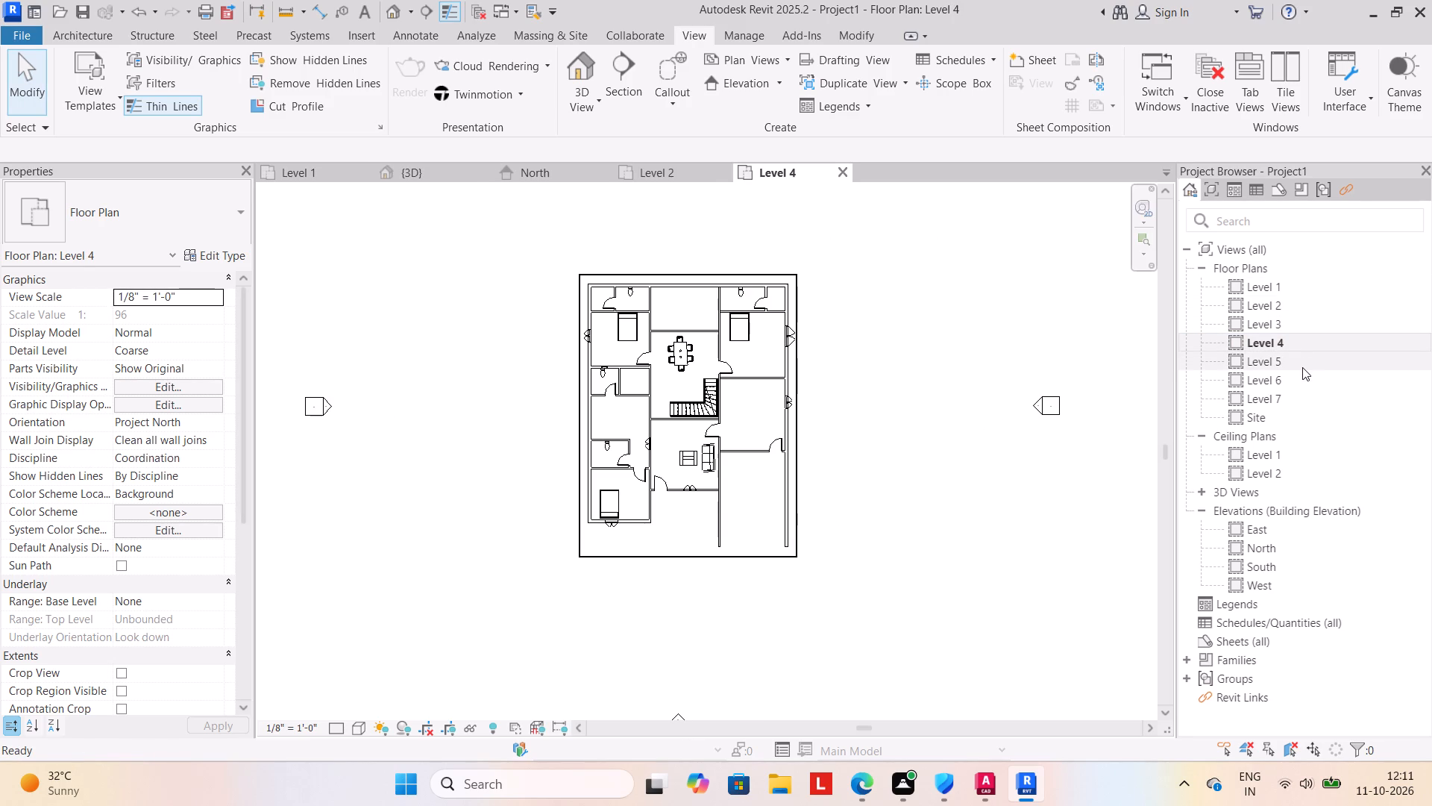
double_click(1301, 364)
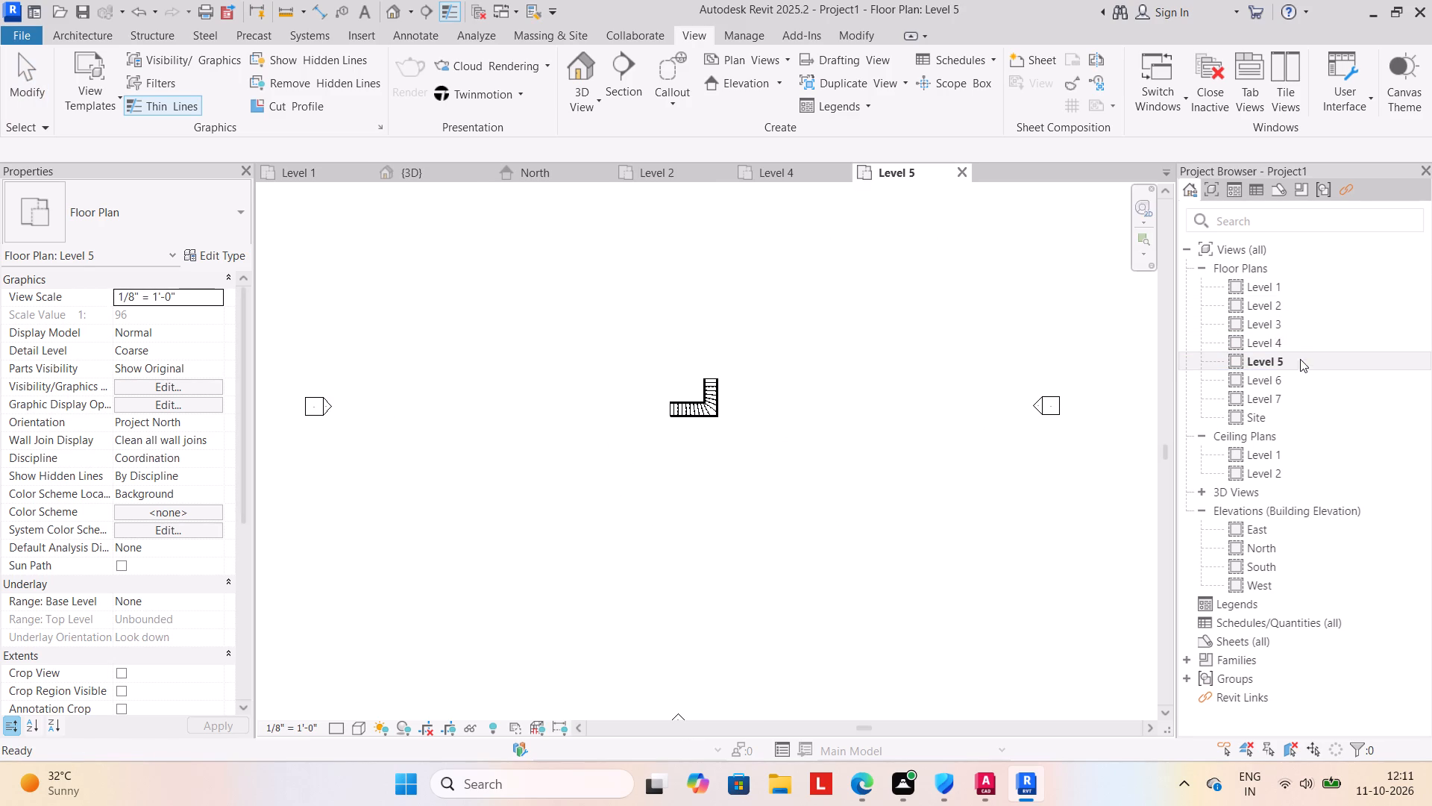
double_click(1303, 346)
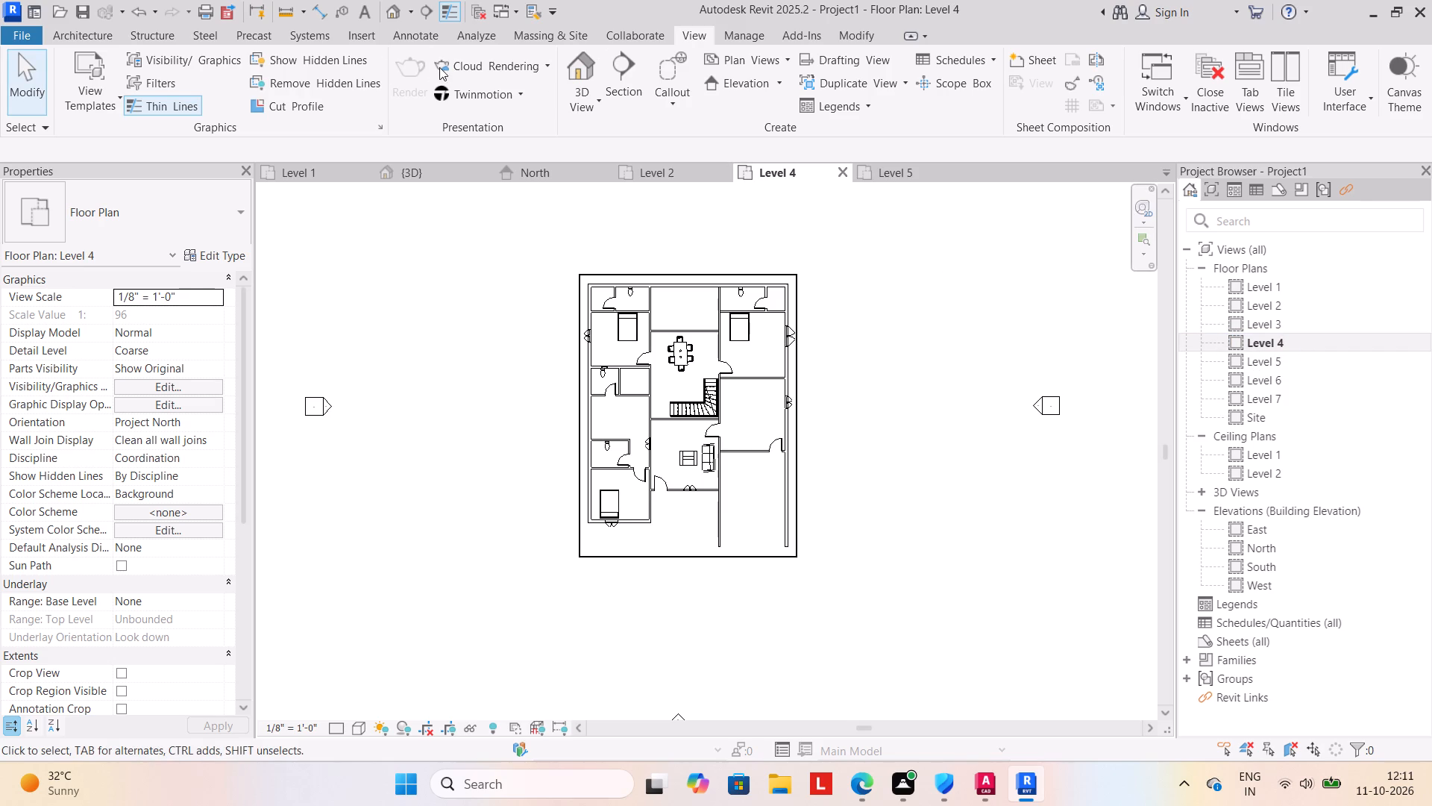
left_click(91, 31)
left_click(78, 99)
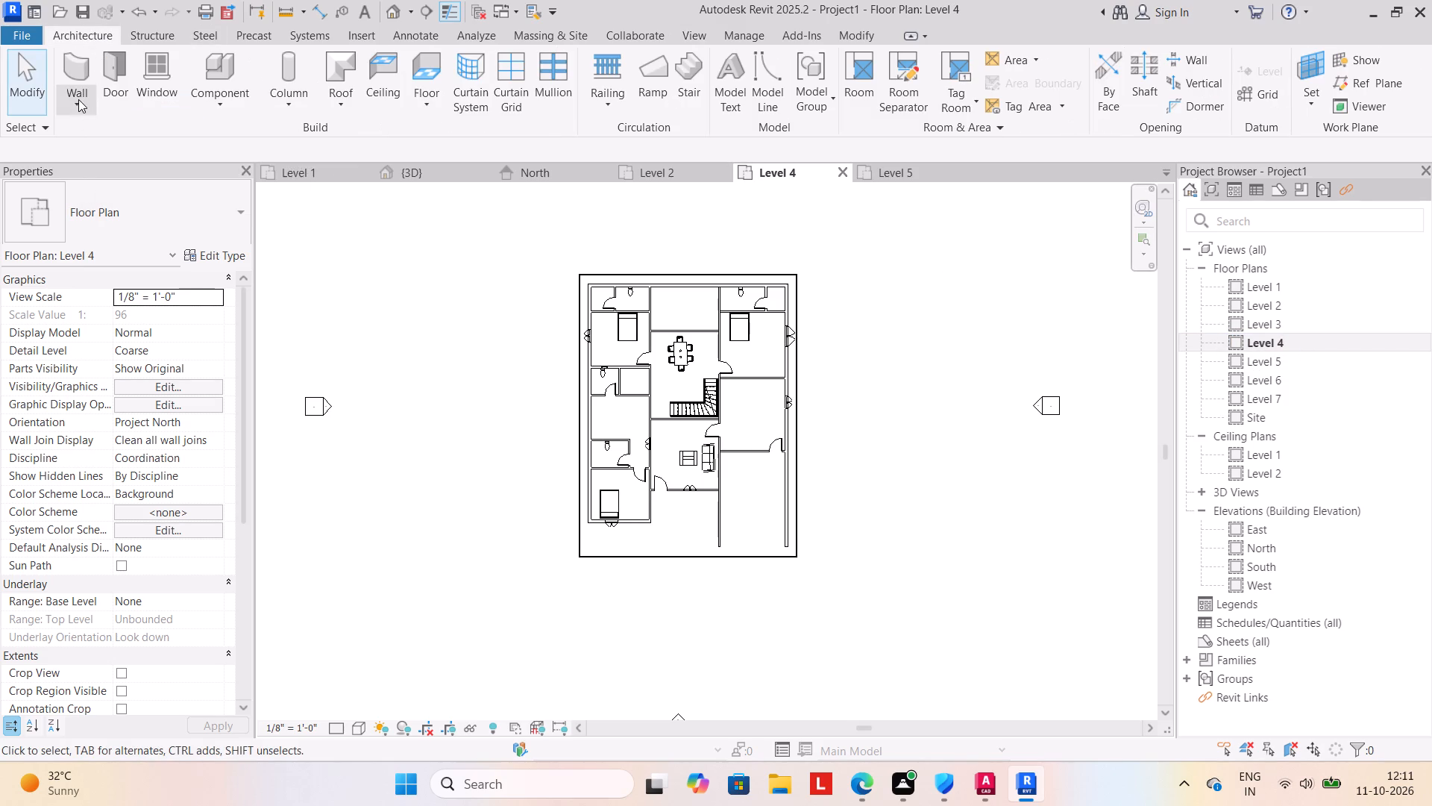
left_click(113, 129)
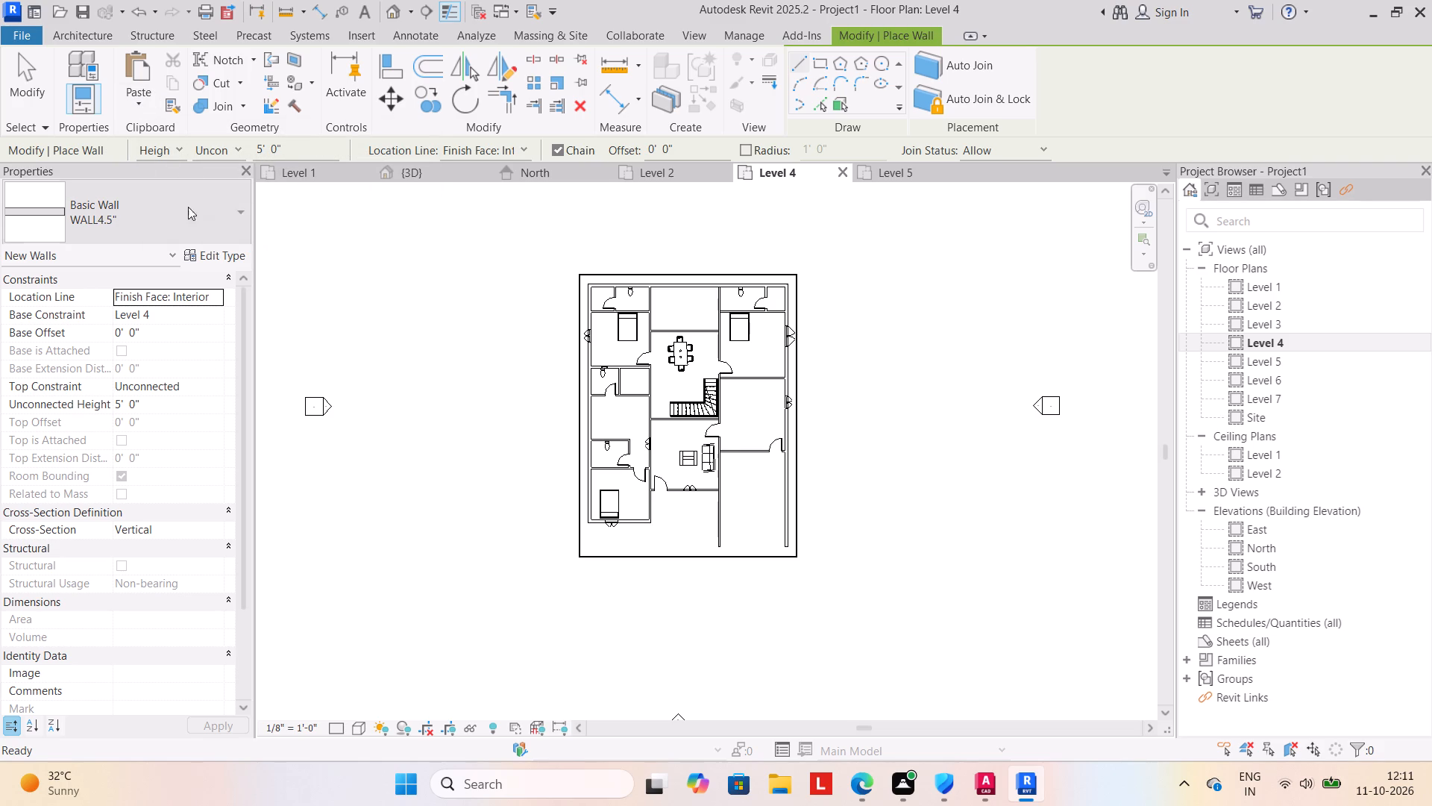
left_click(245, 212)
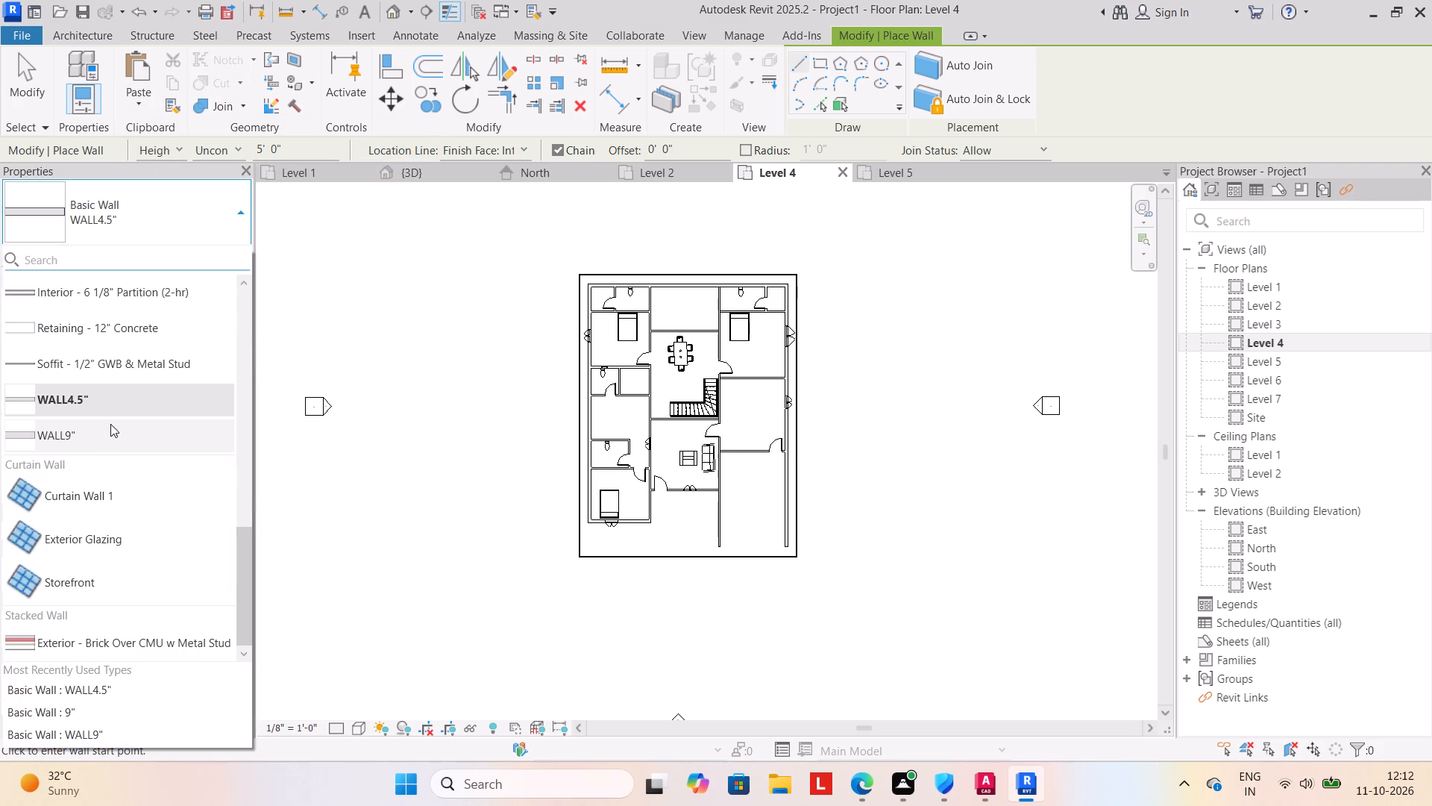
scroll(136, 408, "up", 4)
scroll(178, 328, "up", 5)
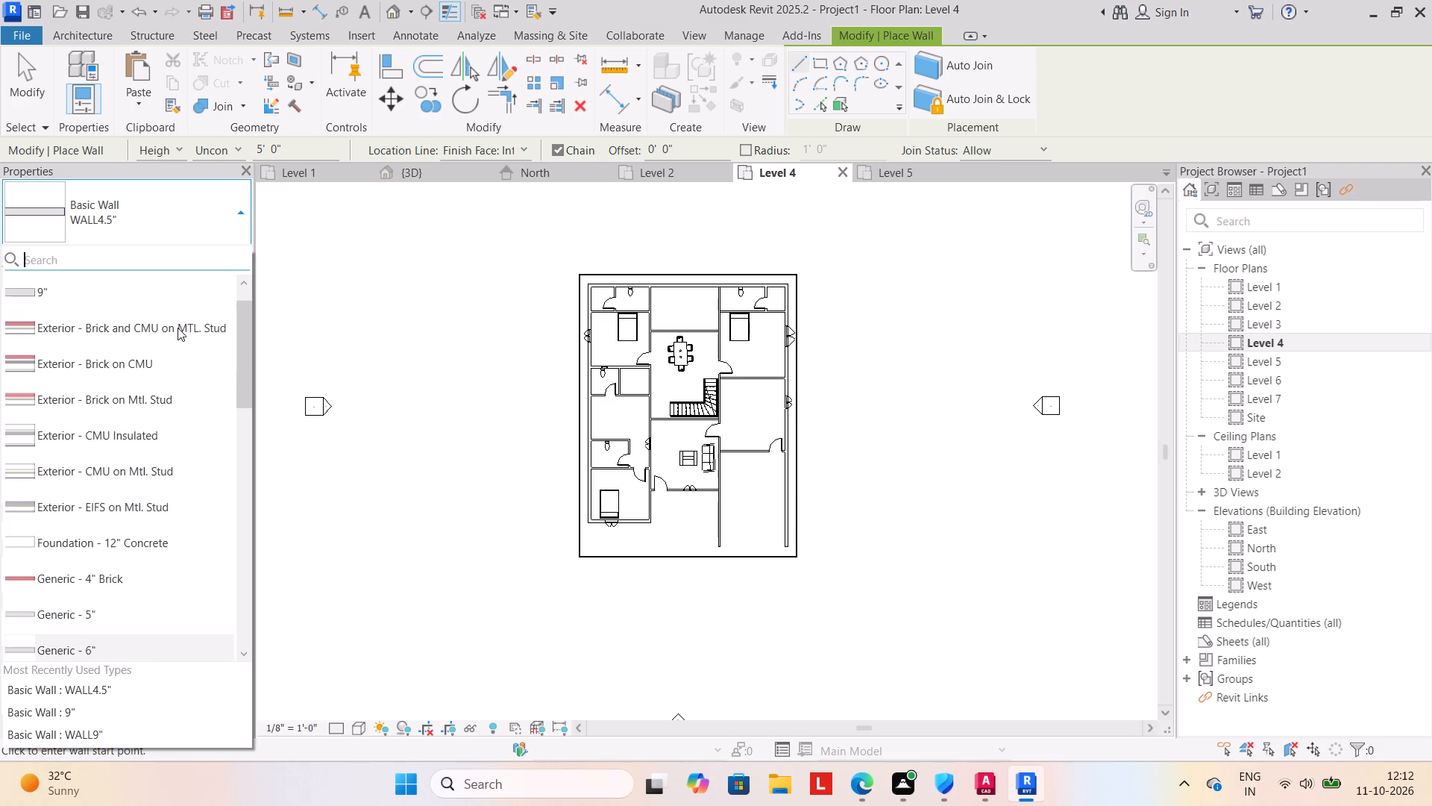
left_click(178, 328)
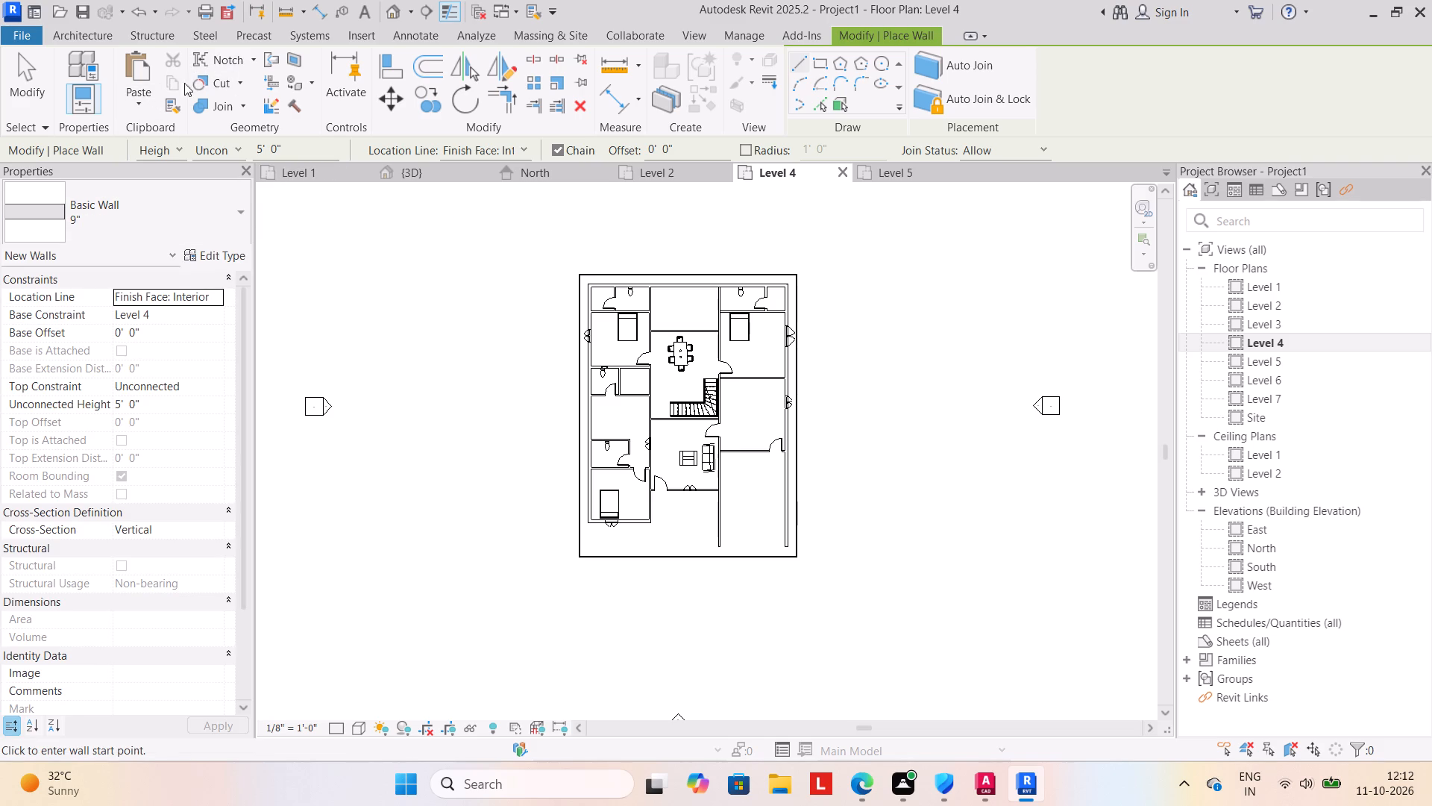
left_click(816, 59)
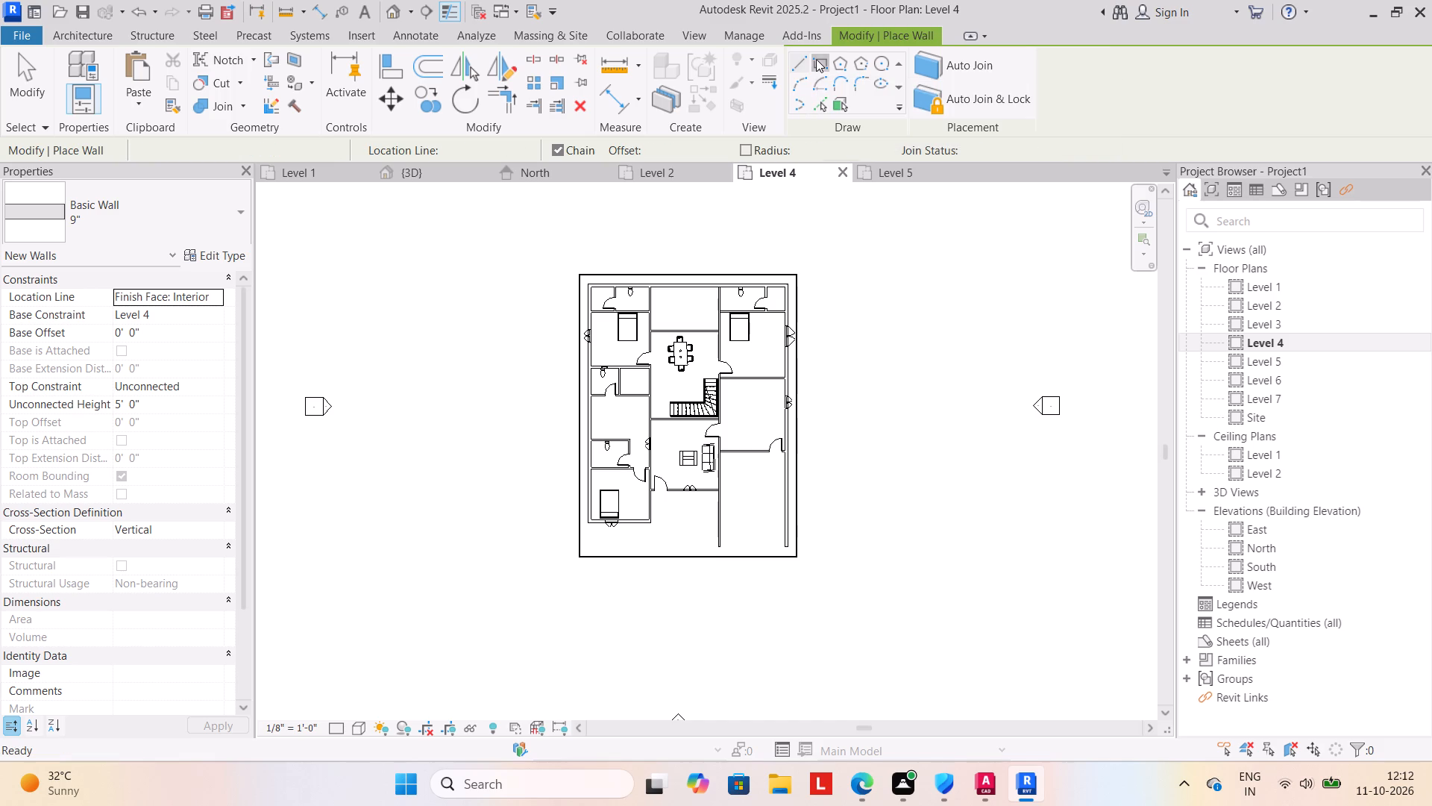
left_click(197, 316)
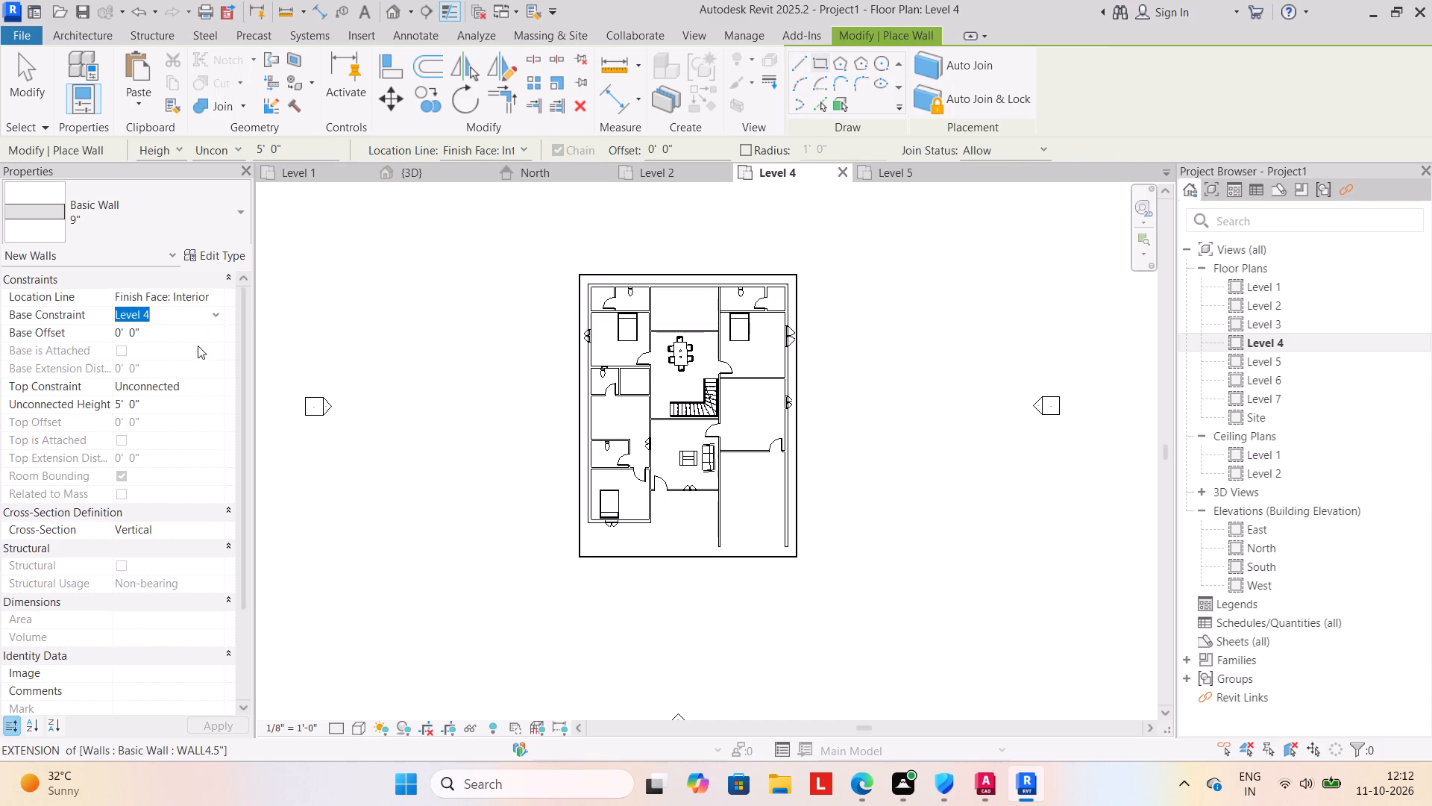
left_click(214, 311)
left_click(180, 392)
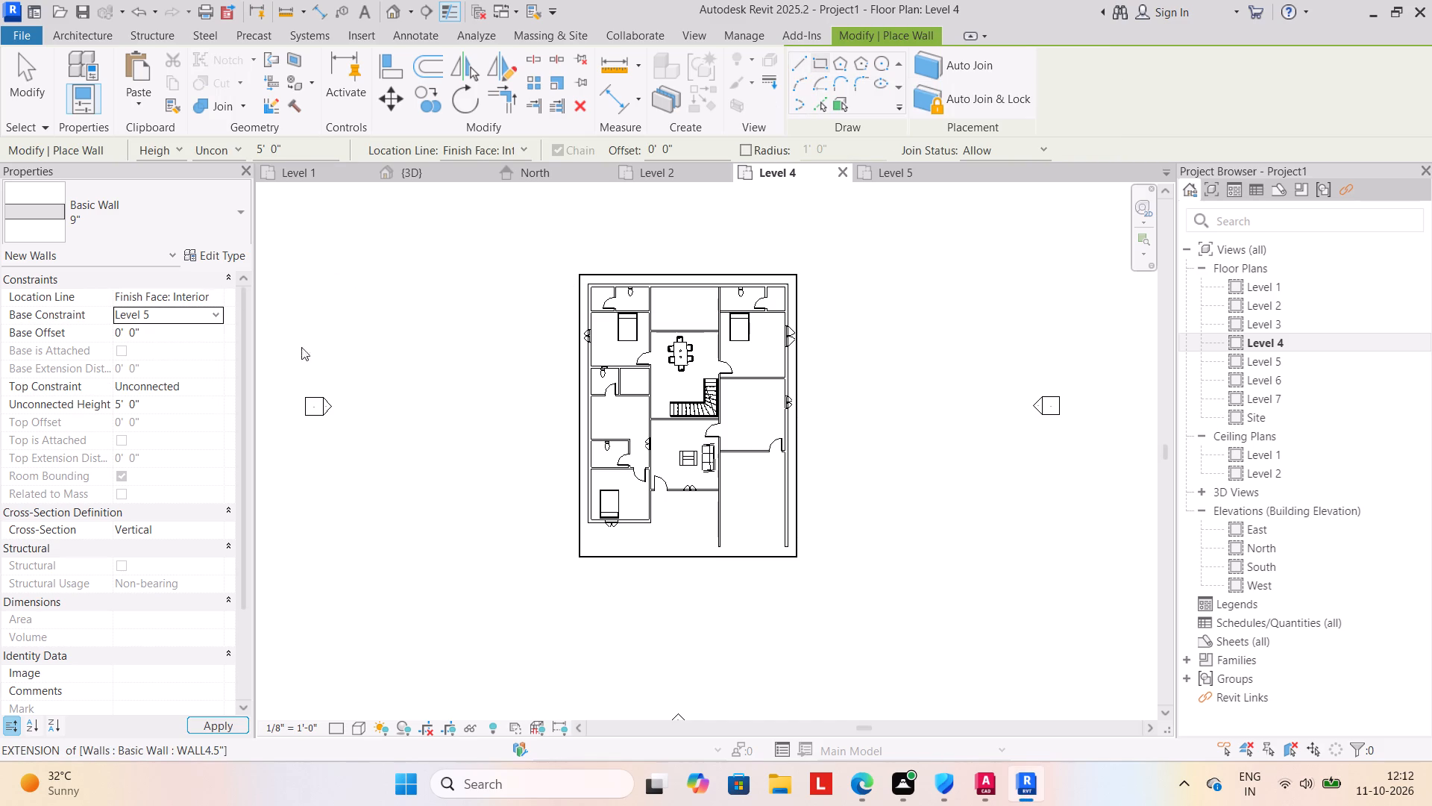
scroll(608, 306, "up", 2)
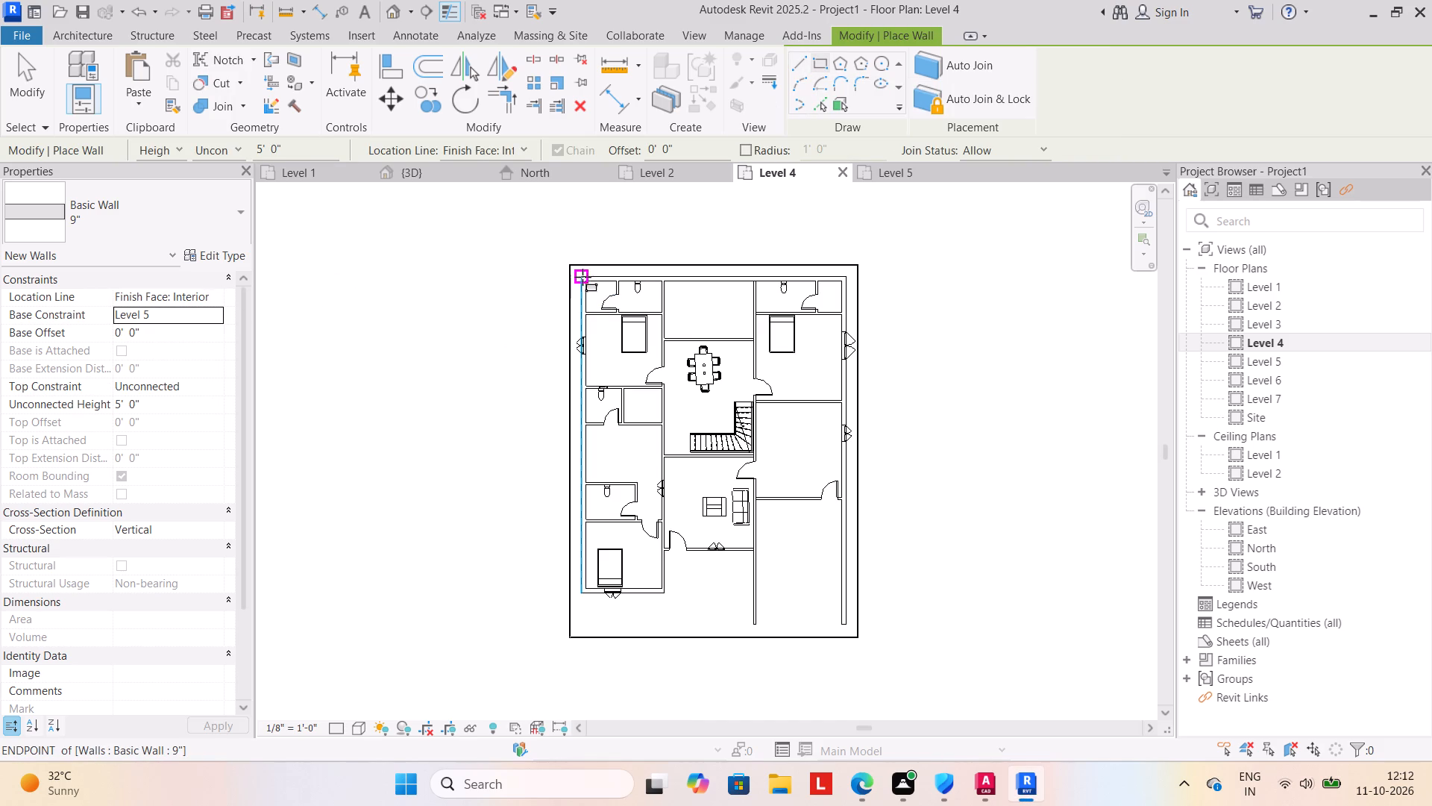
left_click(582, 278)
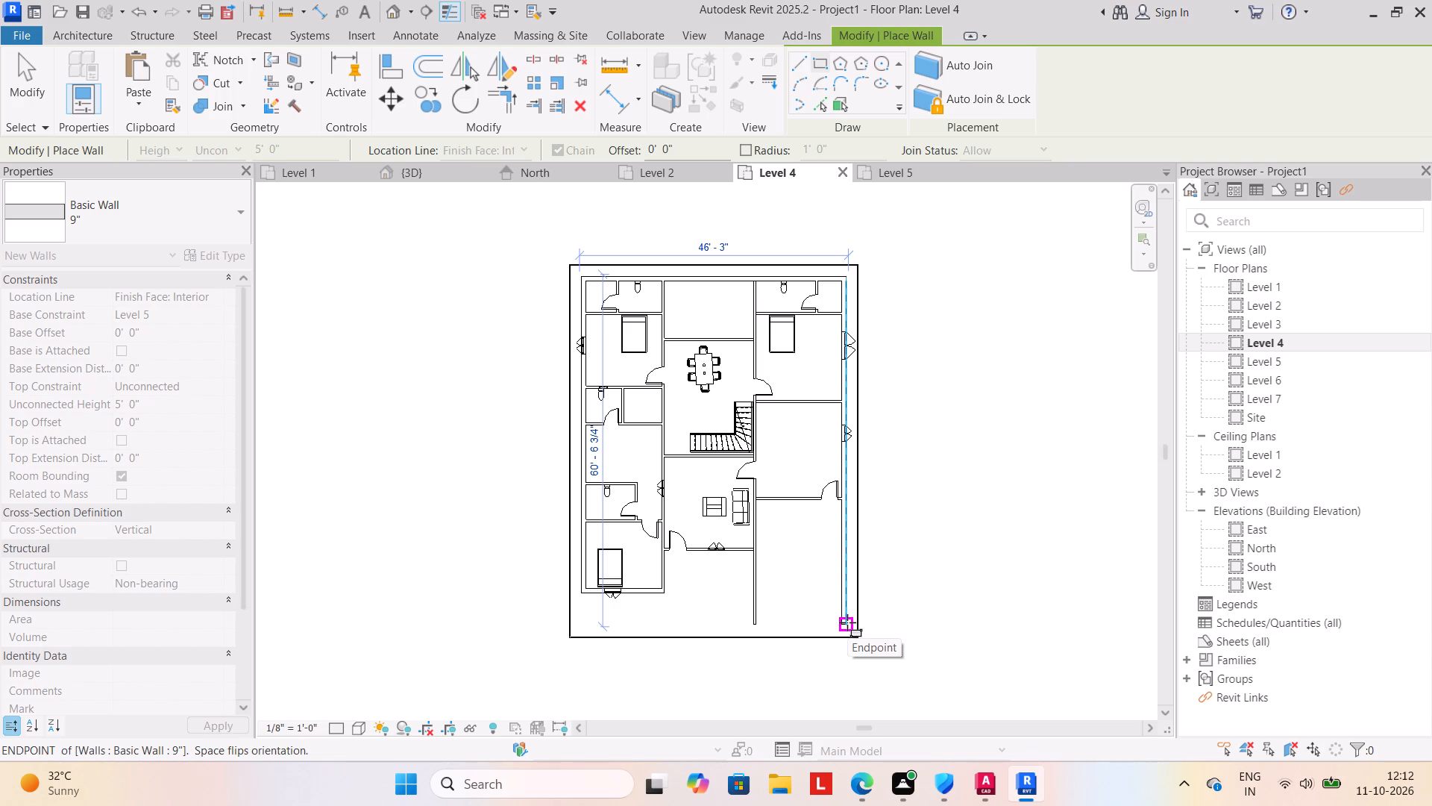
left_click(847, 622)
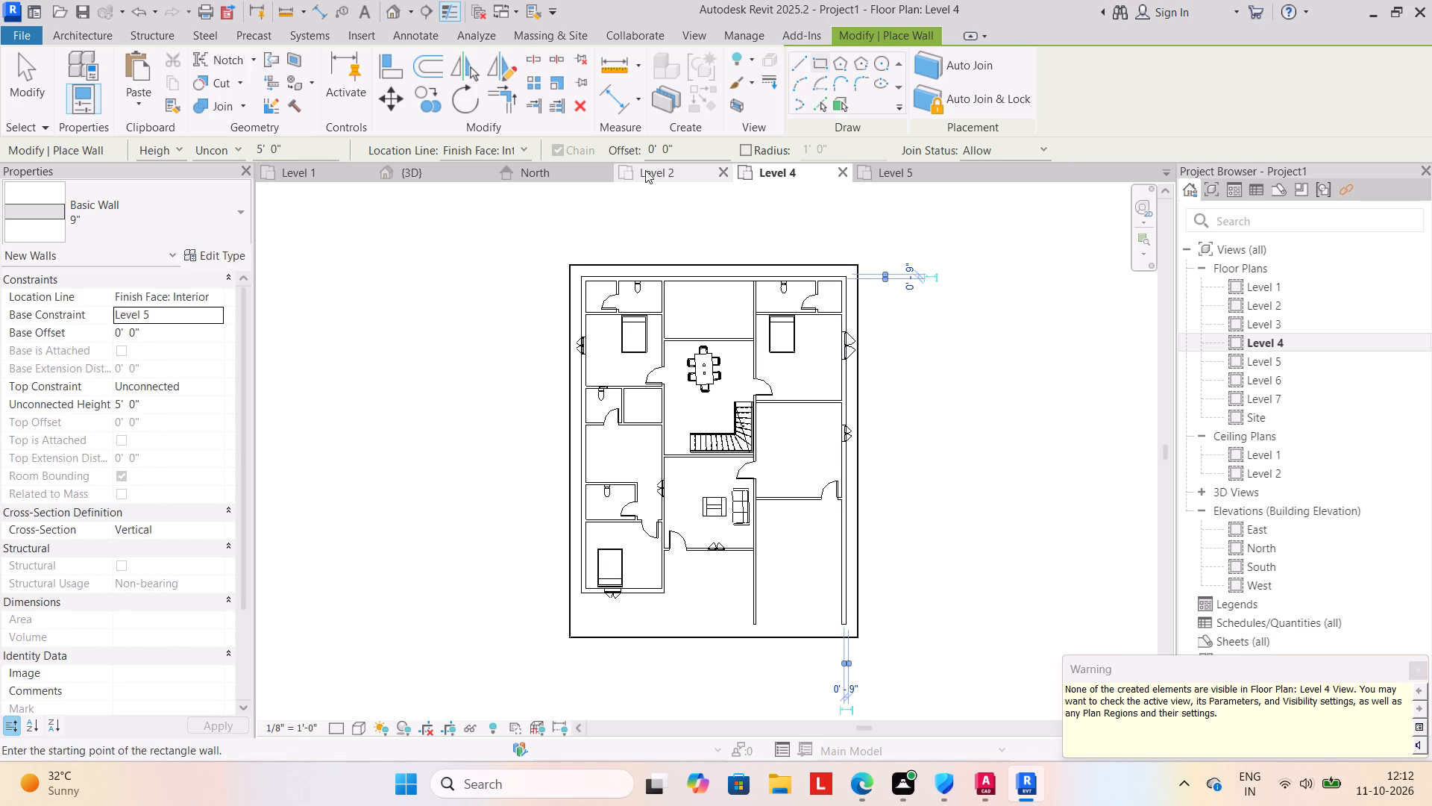
left_click(406, 171)
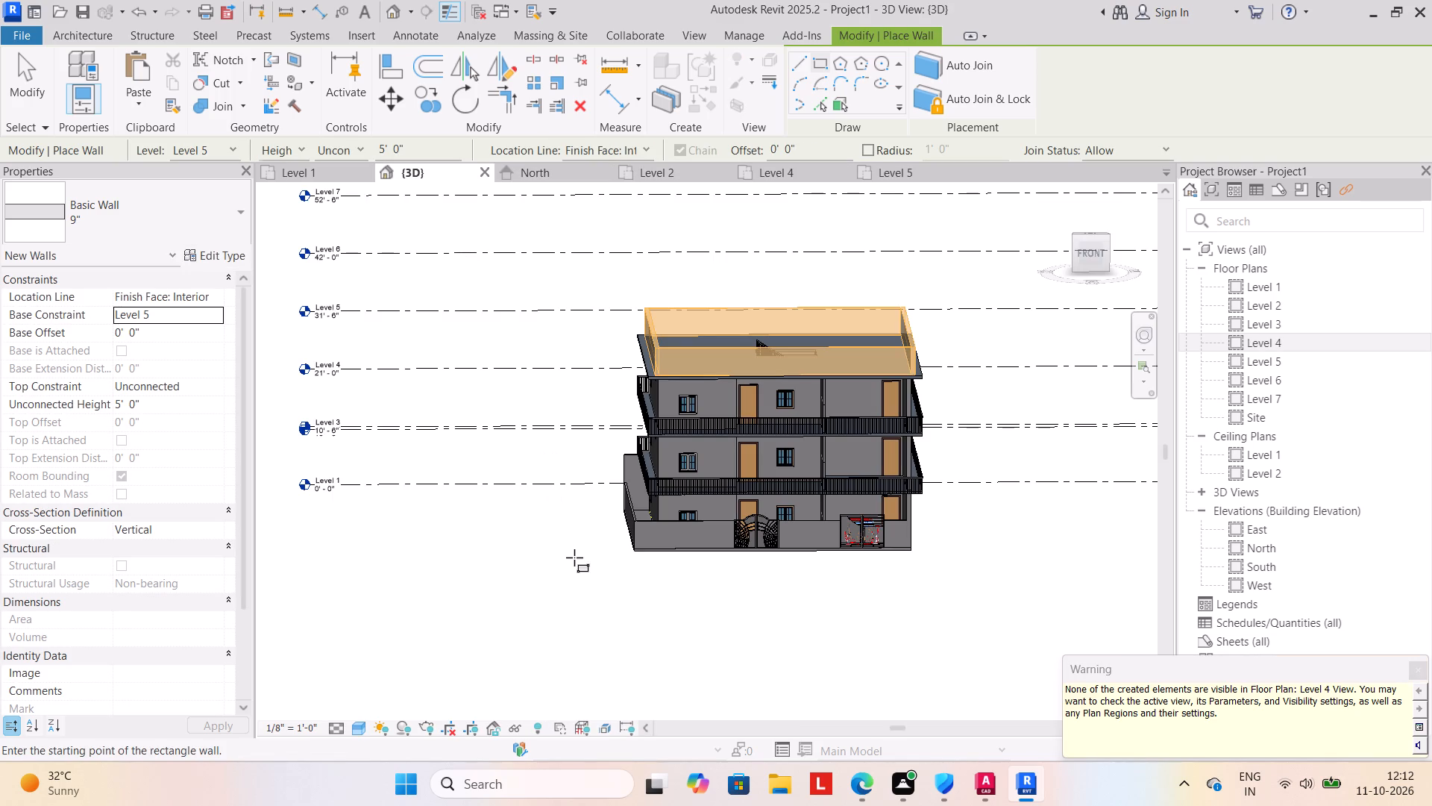
key("Escape")
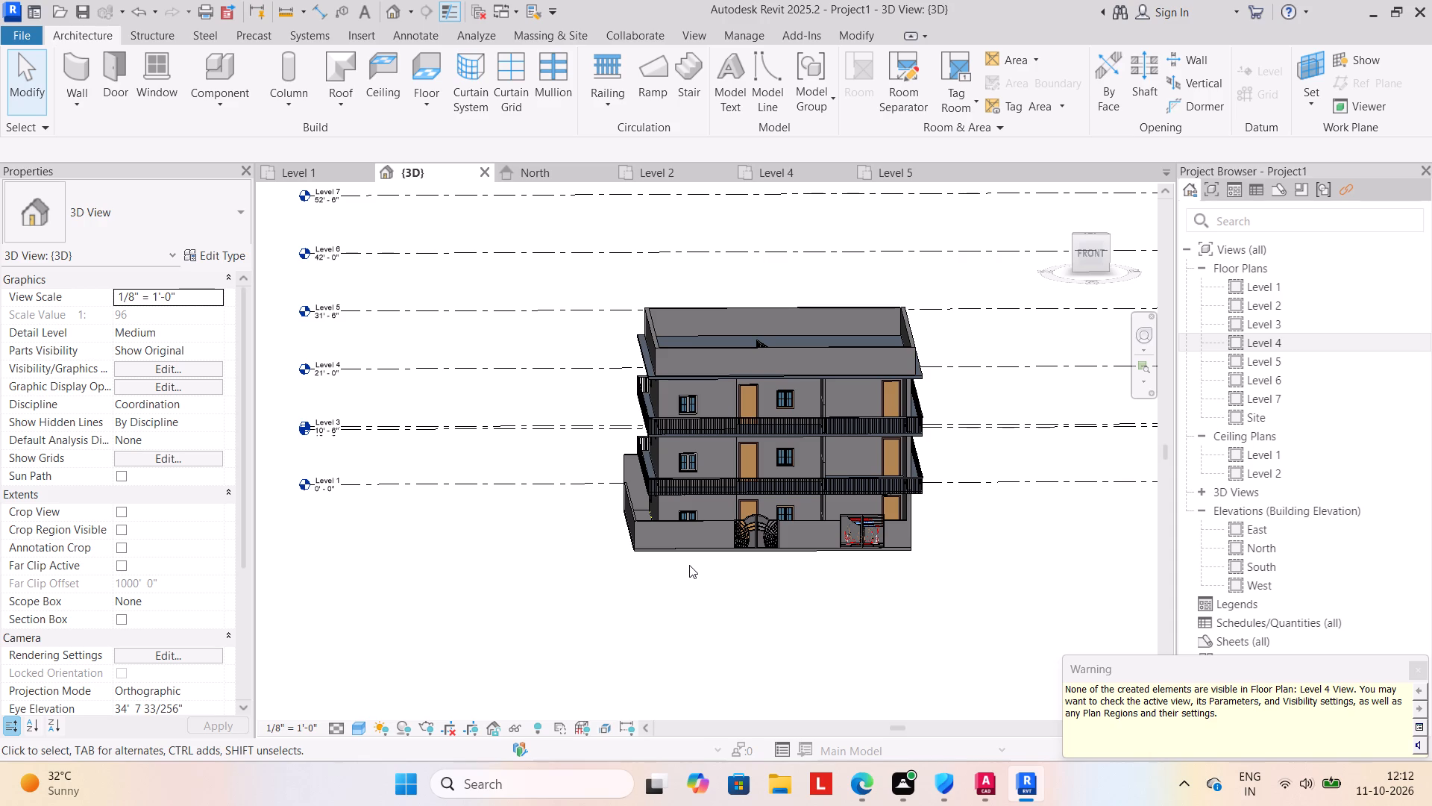
key("Escape")
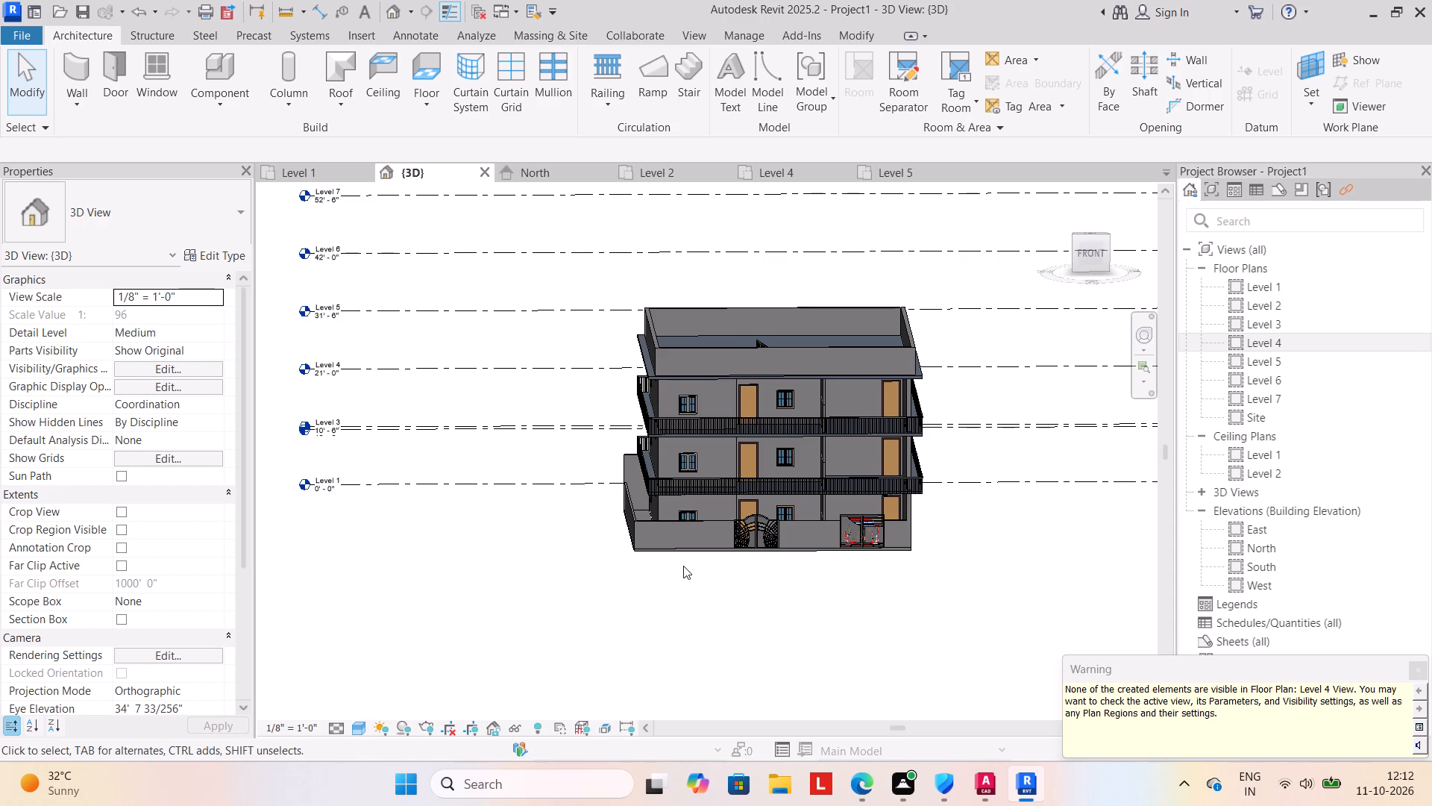
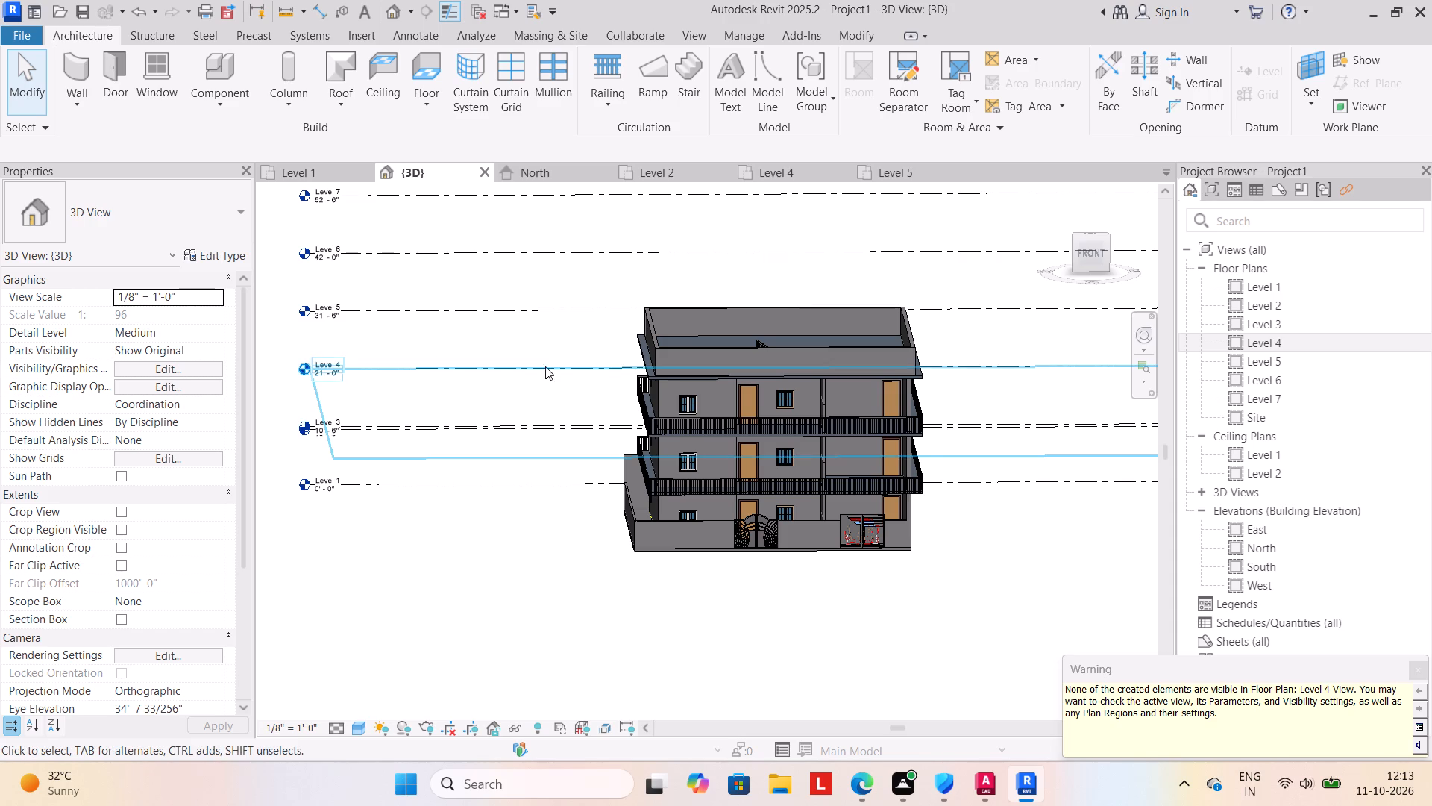
Move the left-side parapet wall on Level 5 about 1'-4" outward to the edge of the roof slab.
left_click(649, 329)
scroll(624, 345, "up", 6)
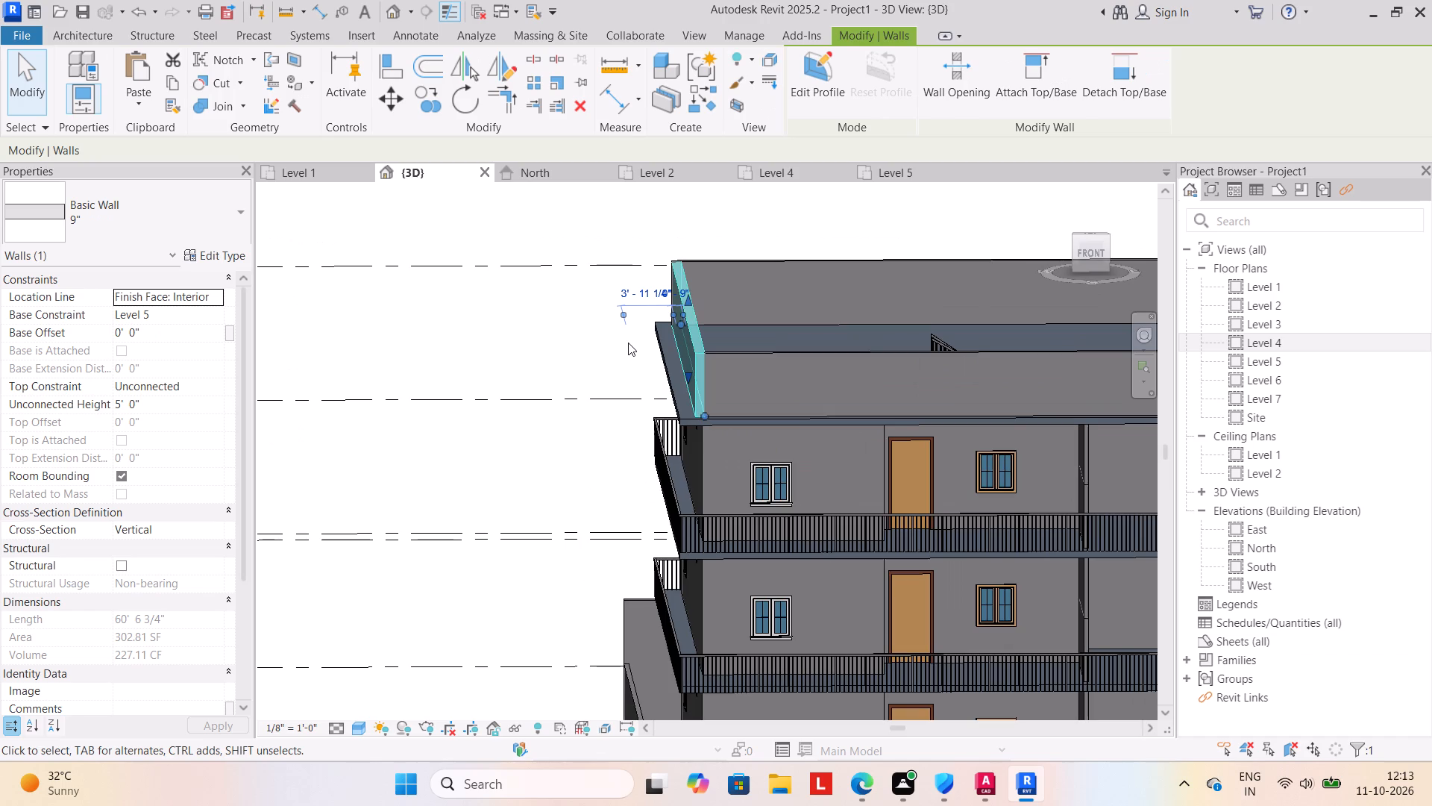
key("Left")
key("Left")
key("Left")
key("Left")
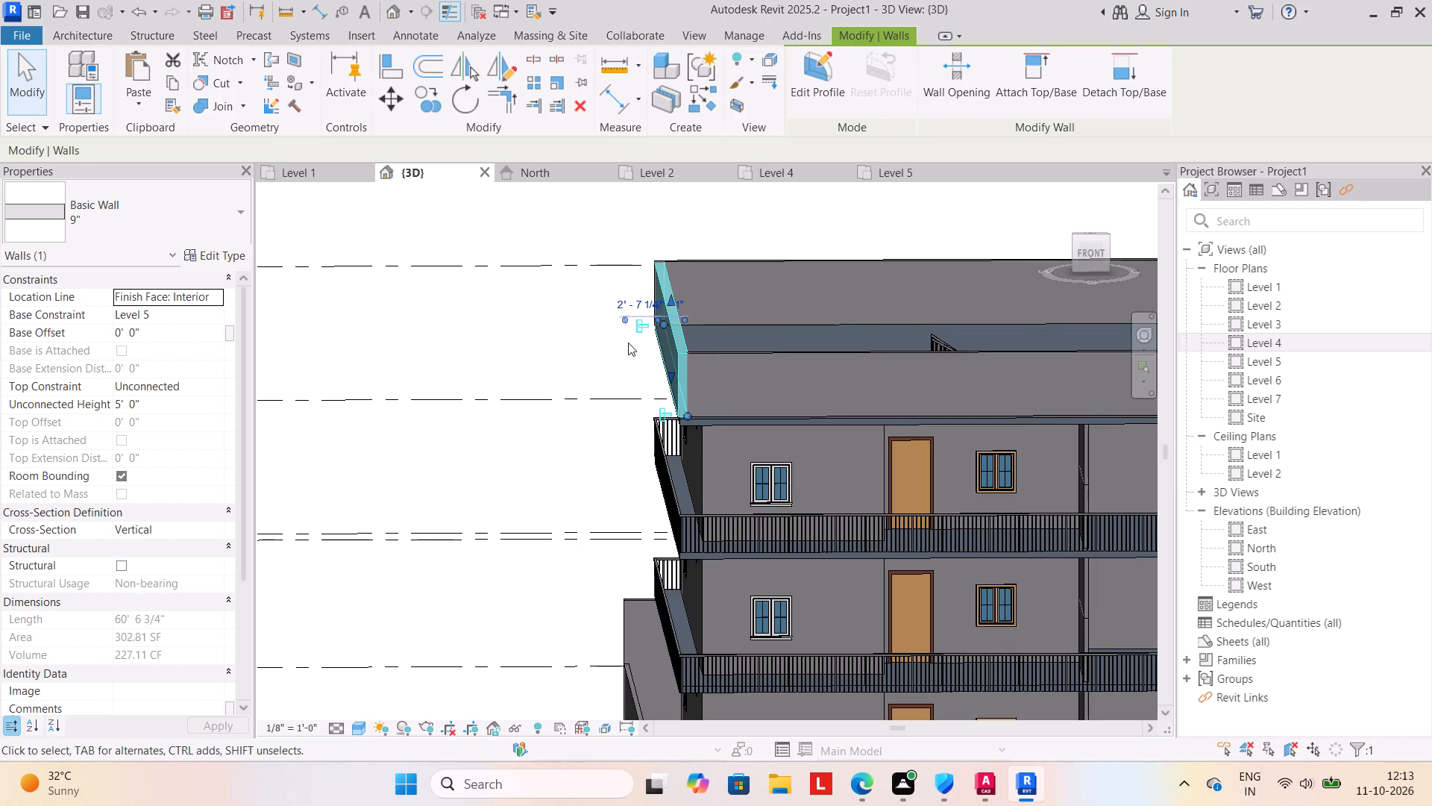
left_click(600, 332)
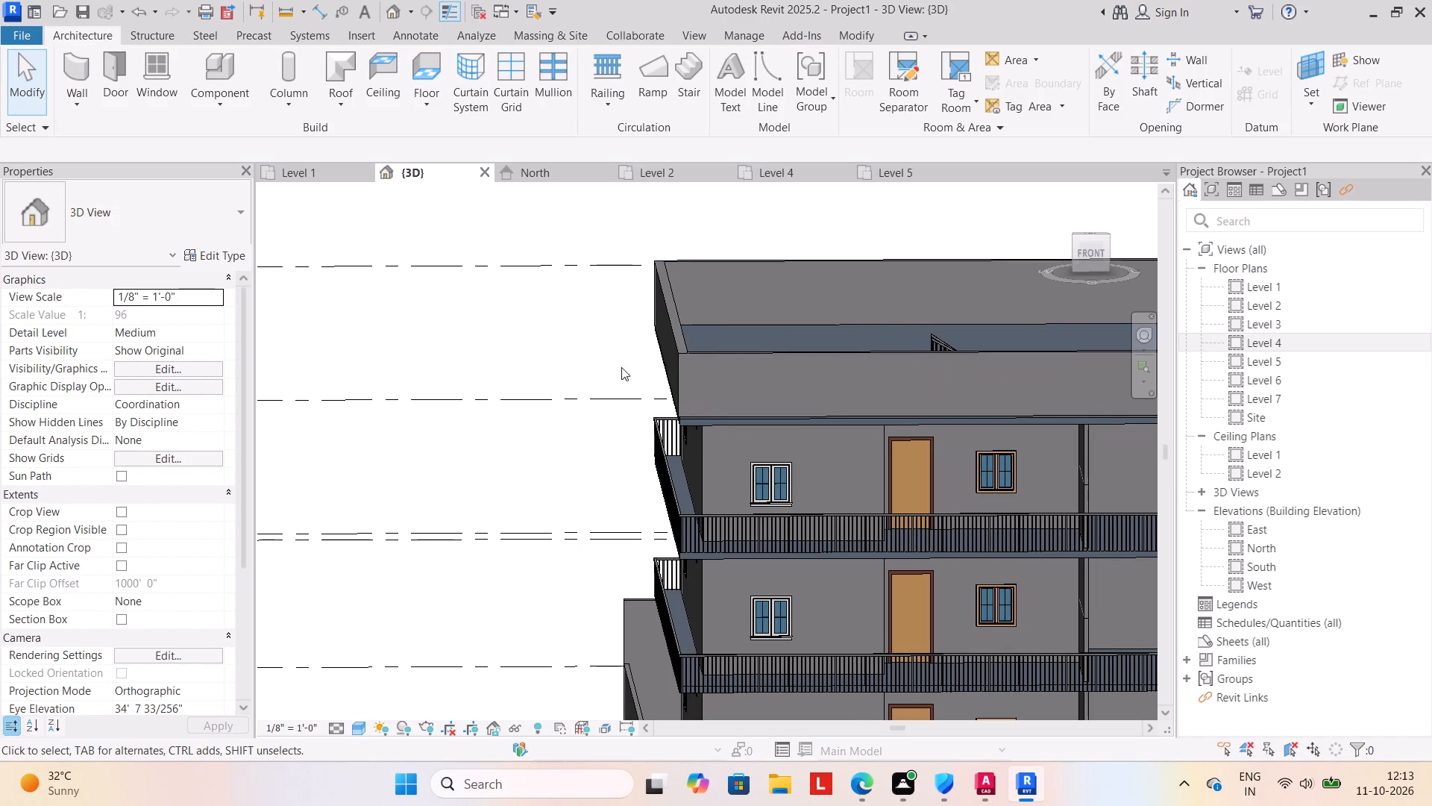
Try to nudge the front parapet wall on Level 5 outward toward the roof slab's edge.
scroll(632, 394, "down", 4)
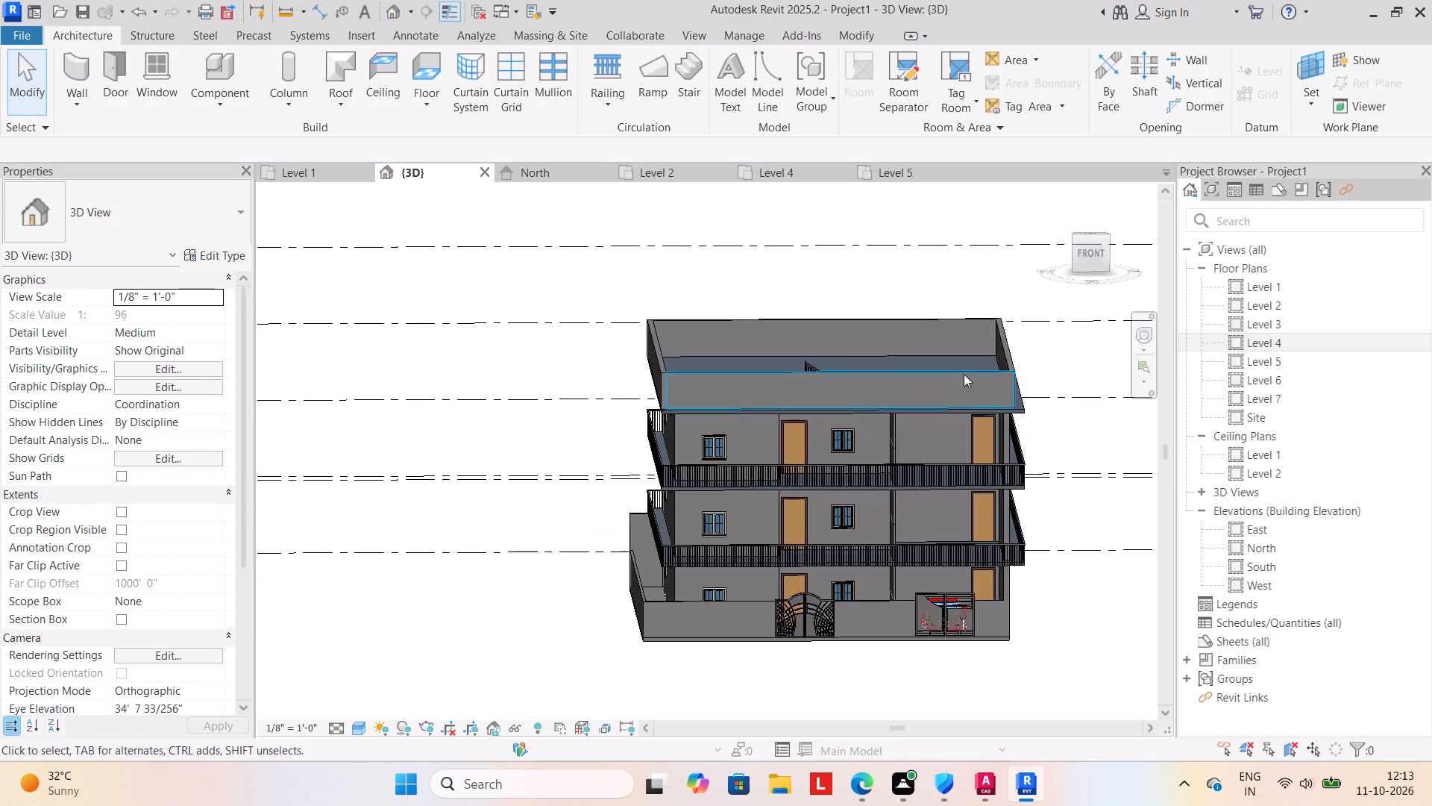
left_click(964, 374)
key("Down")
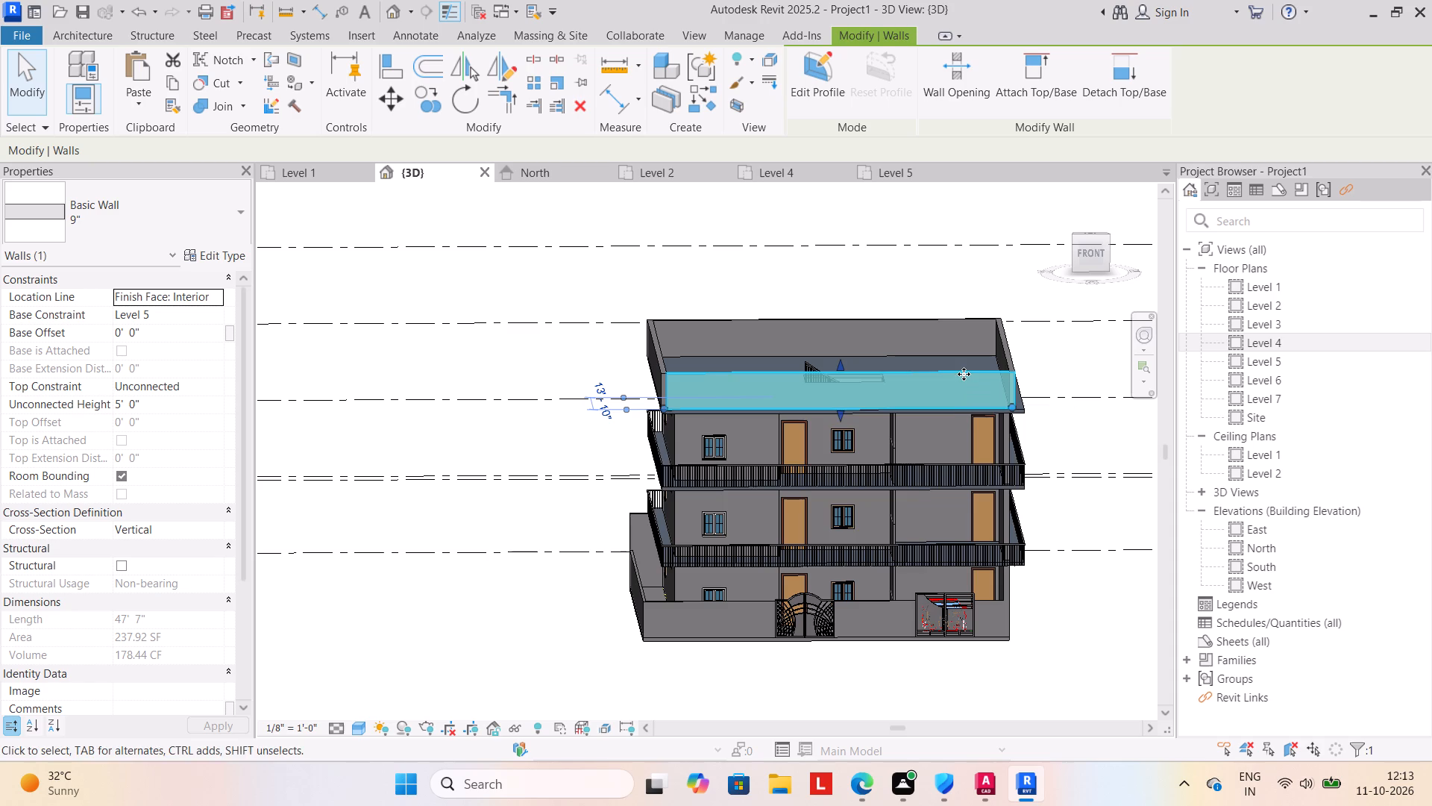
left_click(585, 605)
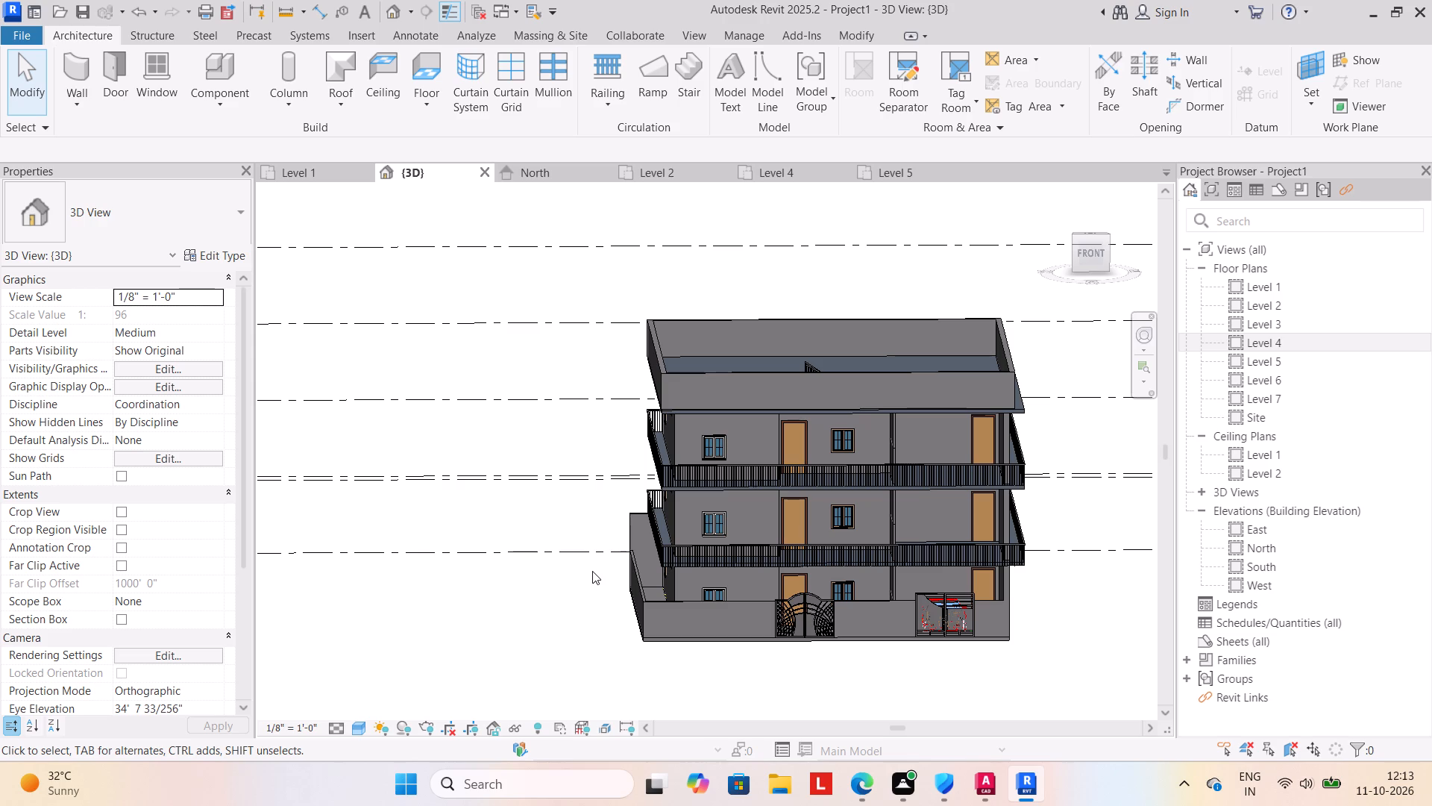
Move the right-side parapet wall on Level 5 outward to the edge of the roof slab.
middle_click_drag(618, 656, 515, 656, "shift")
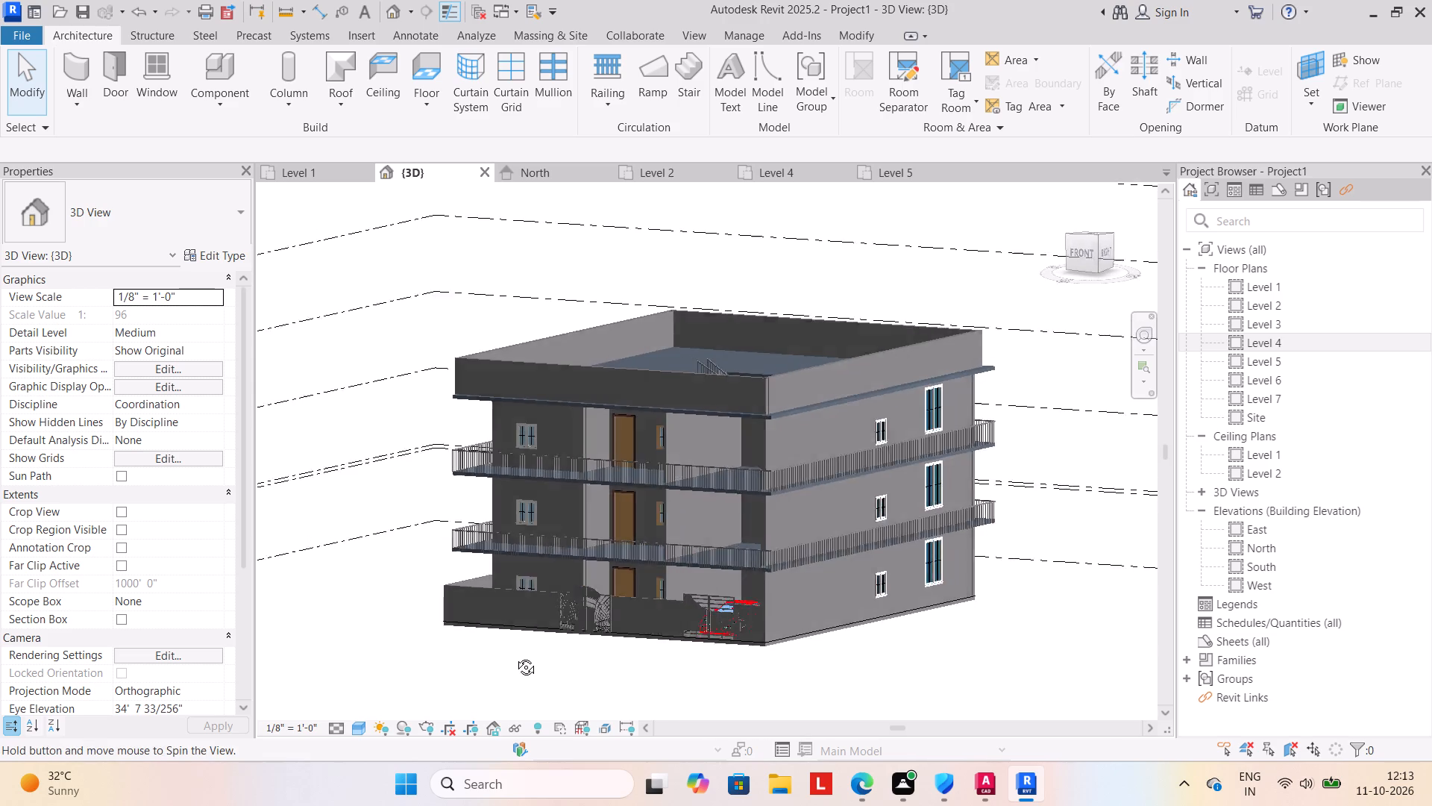
middle_click_drag(515, 656, 502, 655, "shift")
left_click(803, 357)
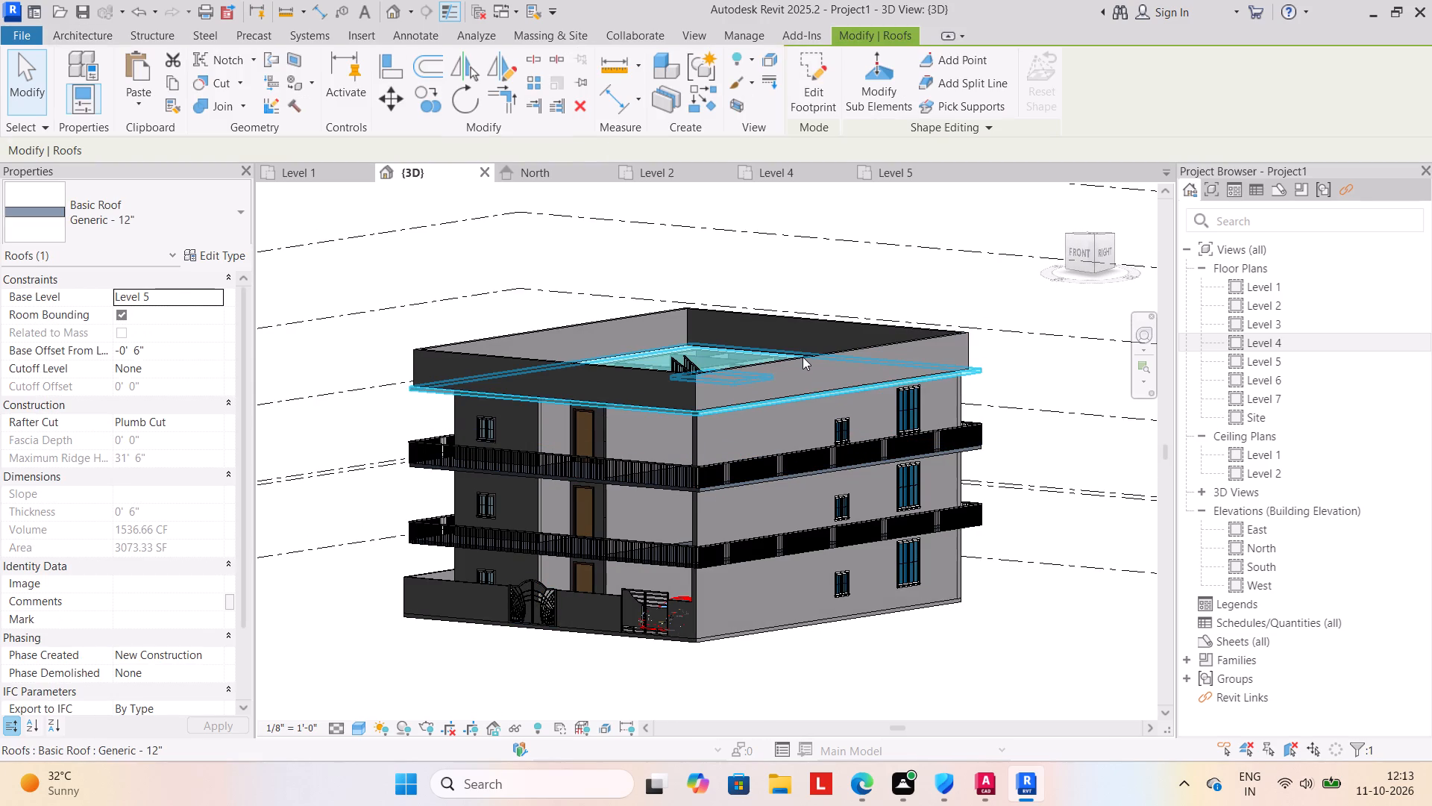
key("Escape")
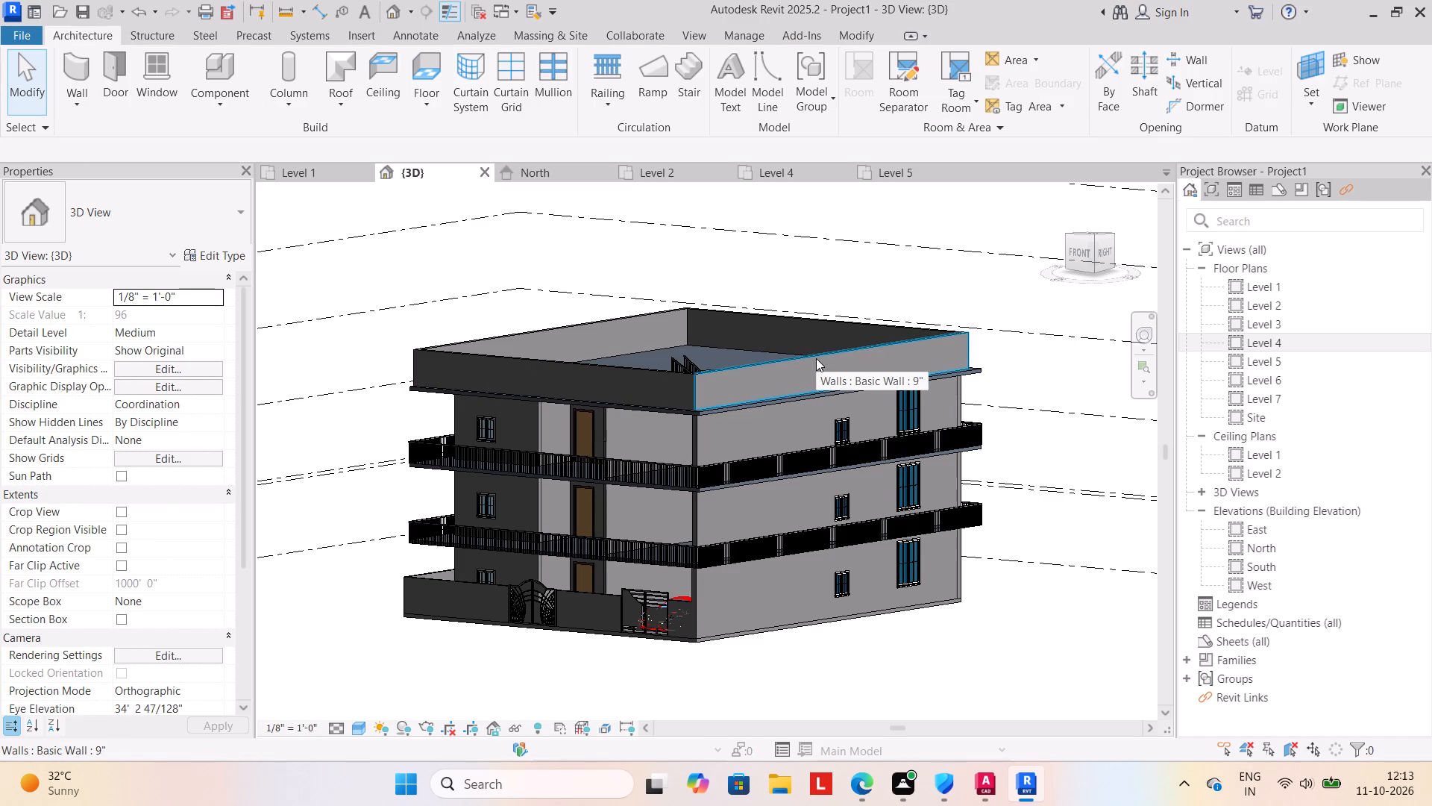
left_click(854, 352)
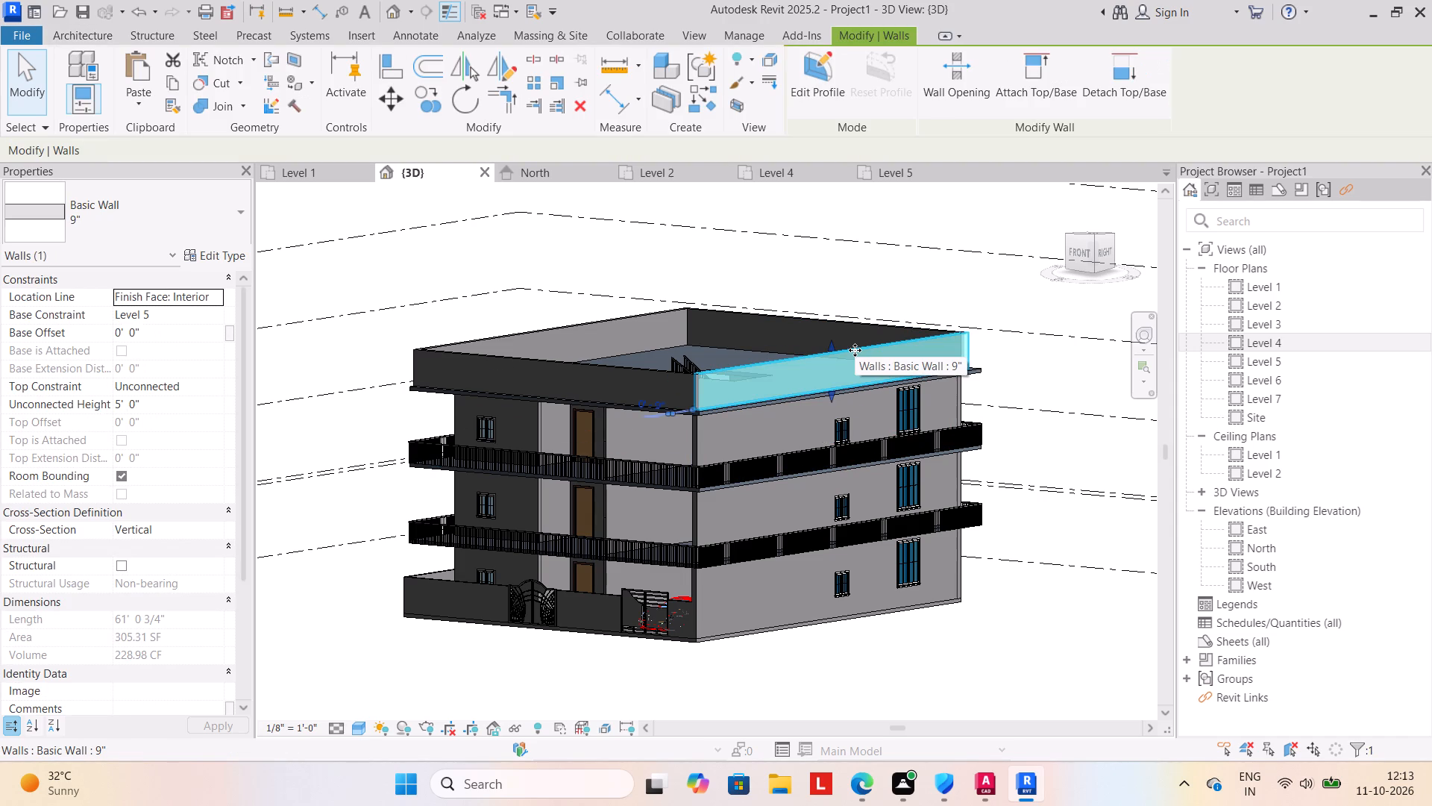
key("Down")
key("Down")
key("Down")
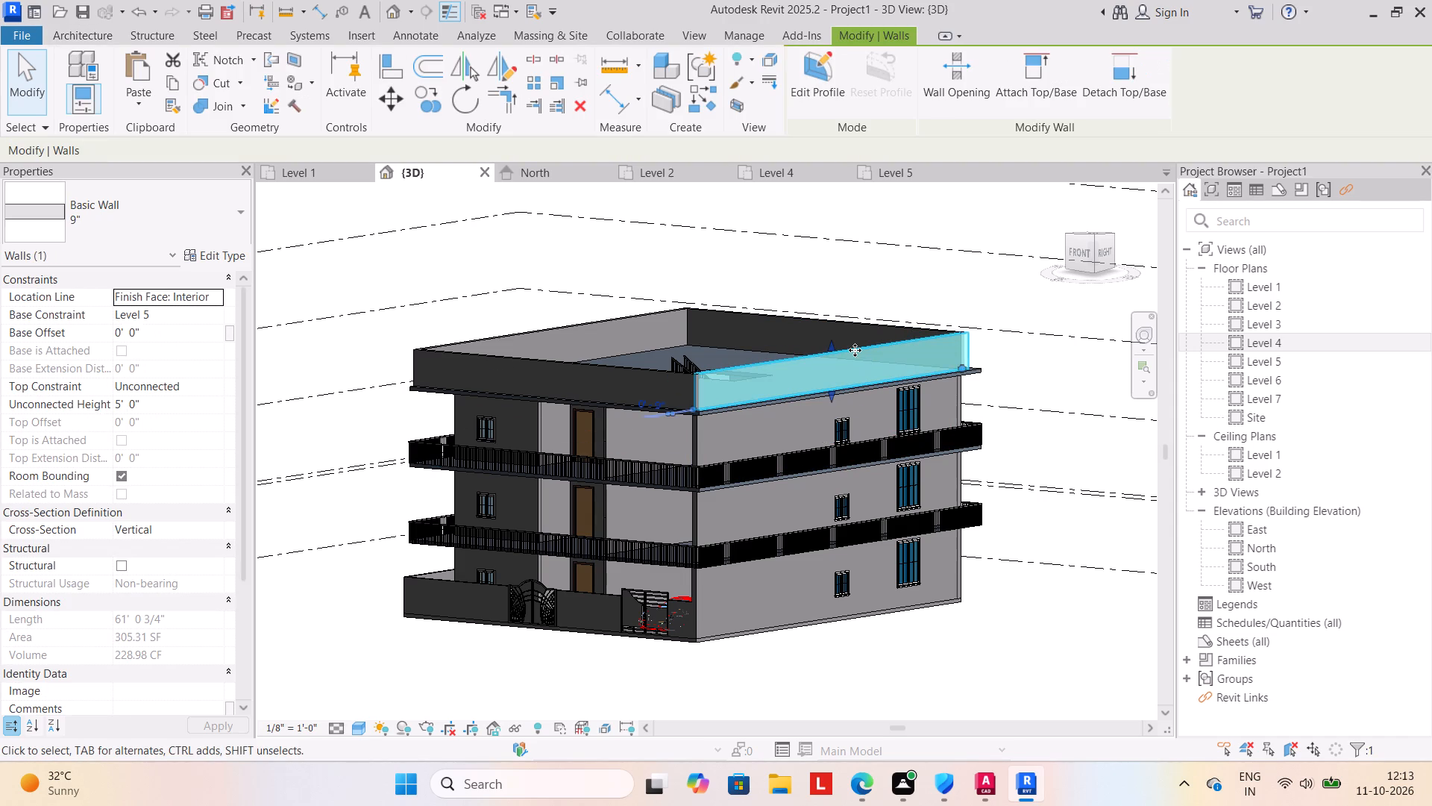
key("Down")
key("Right")
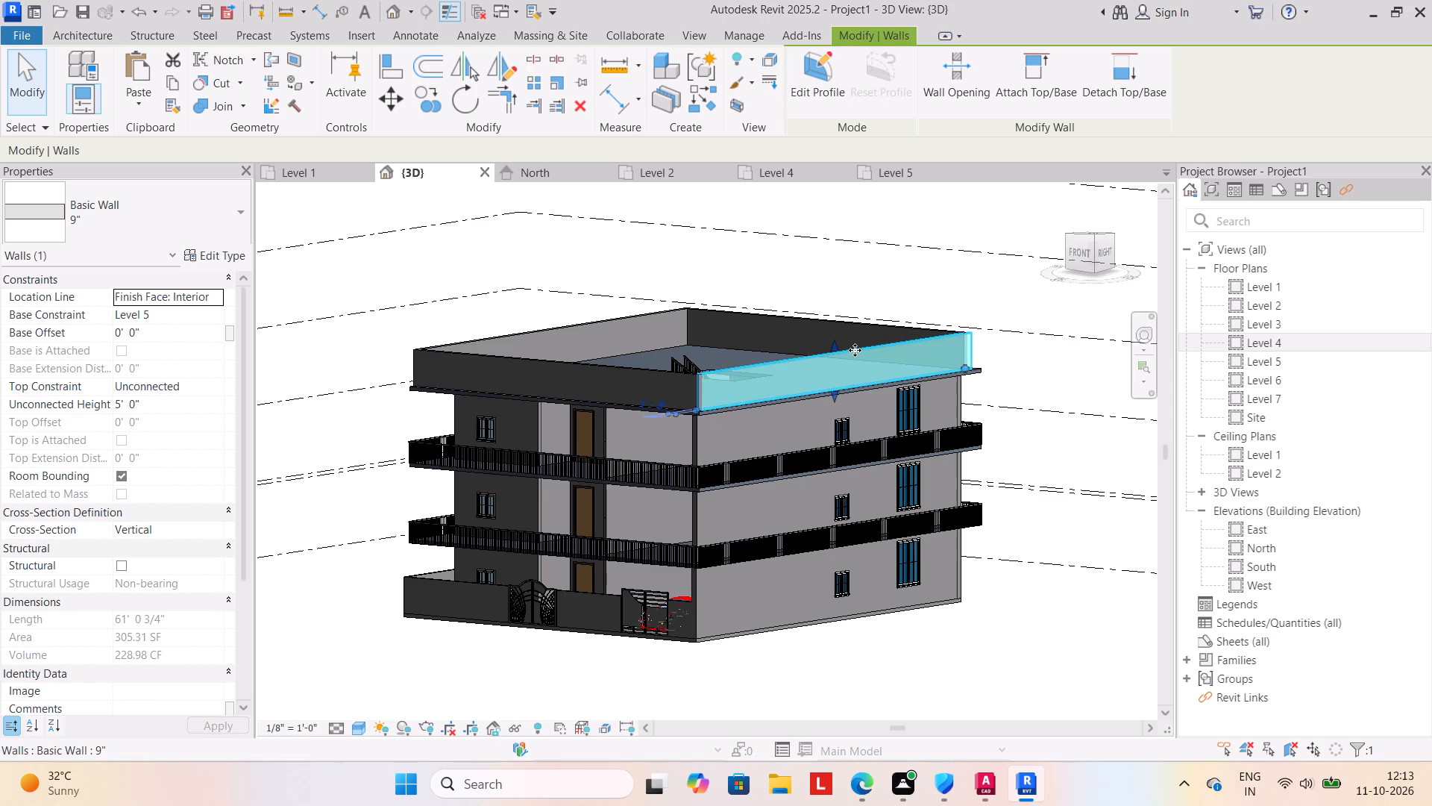
key("Right")
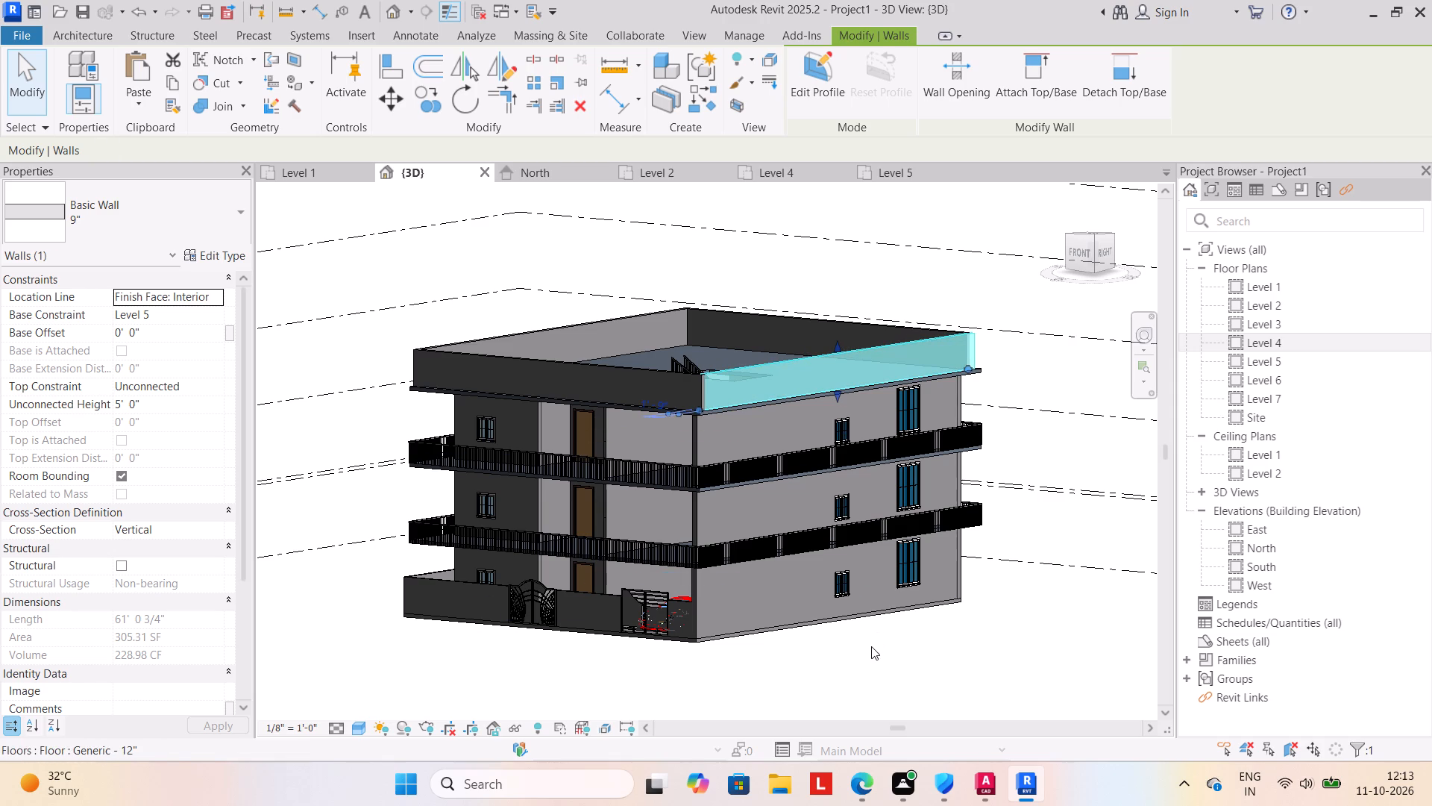
left_click(871, 646)
Move the front parapet wall on Level 5 about 1' outward to the edge of the roof slab.
middle_click_drag(746, 624, 618, 702, "shift")
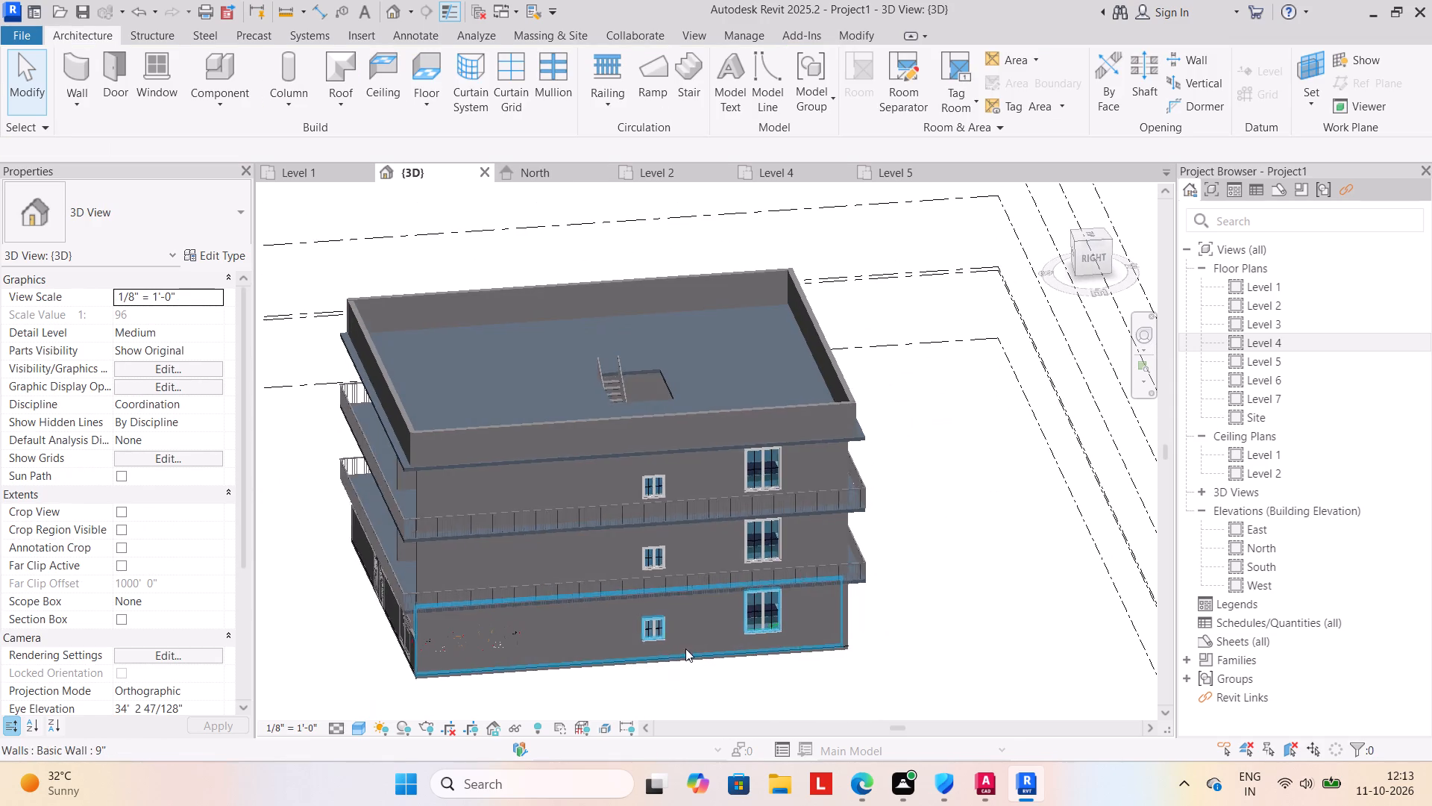
left_click(400, 401)
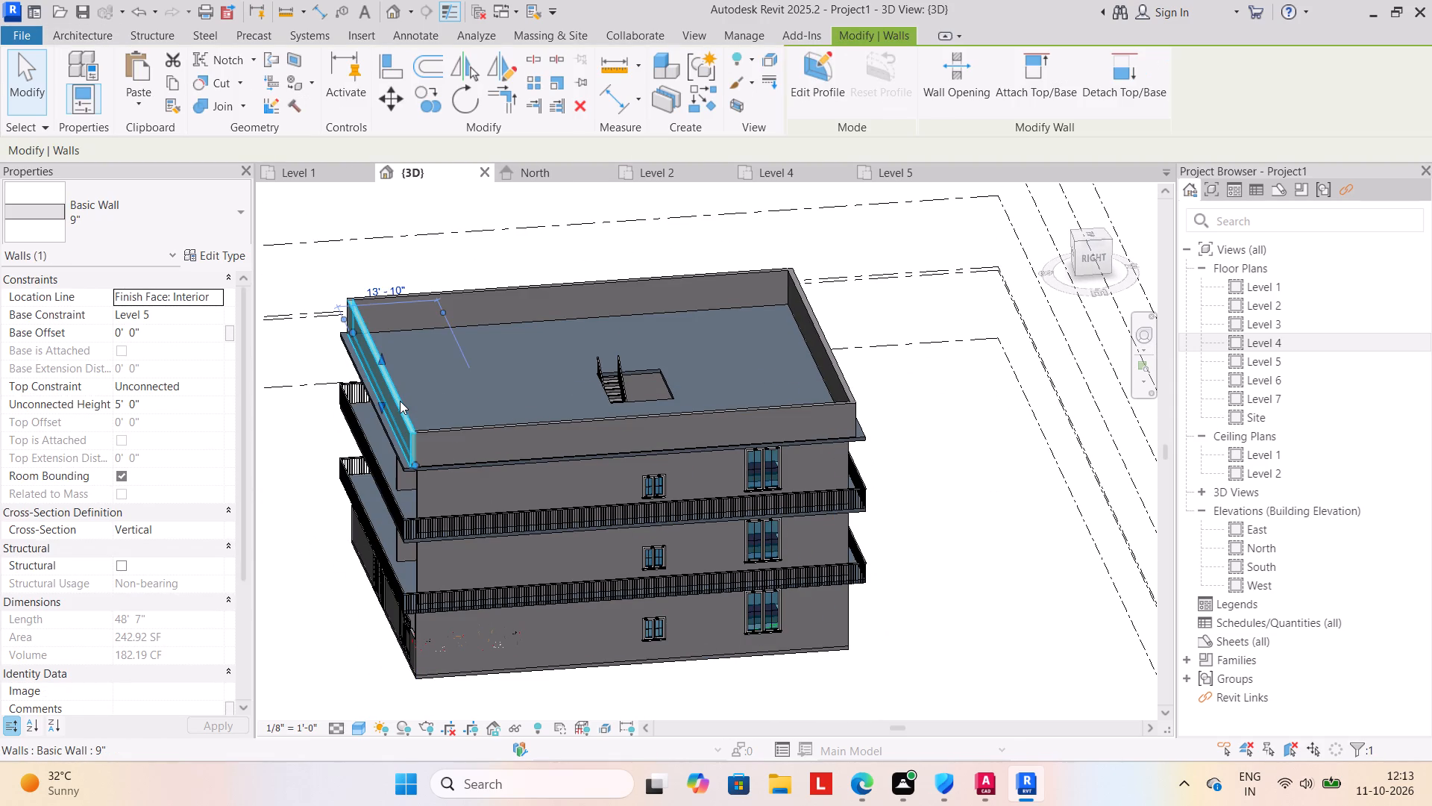
key("Down")
key("Down")
key("Left")
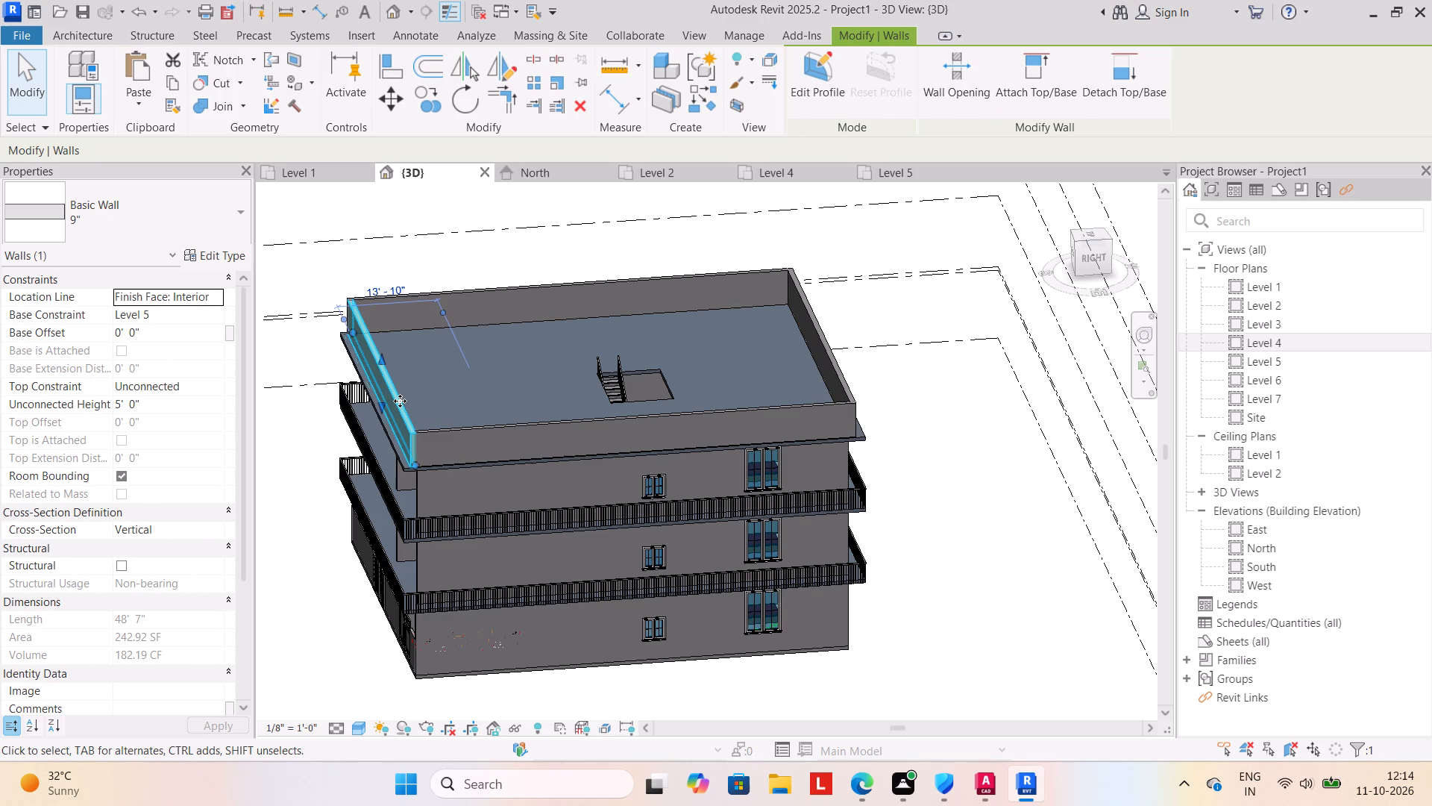
key("Left")
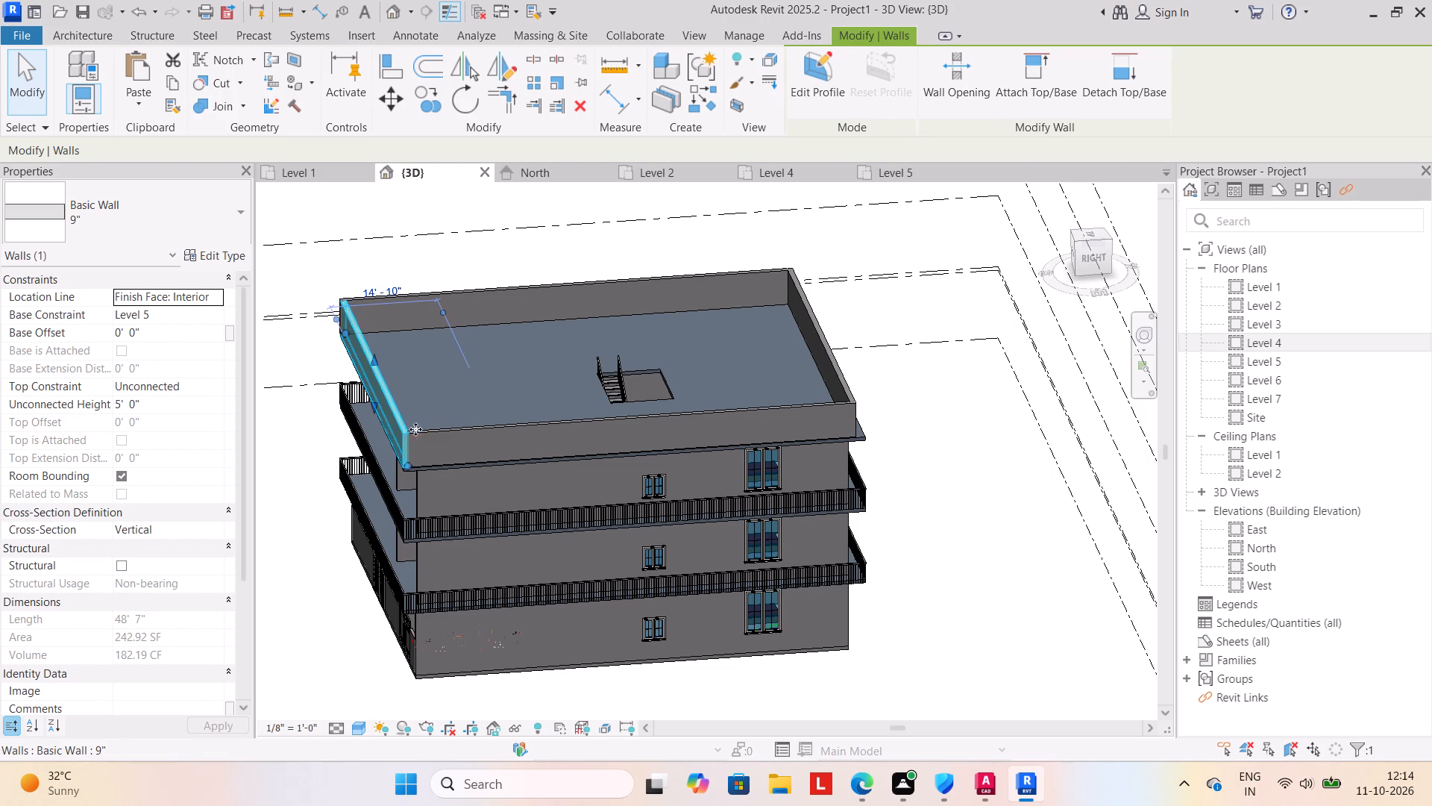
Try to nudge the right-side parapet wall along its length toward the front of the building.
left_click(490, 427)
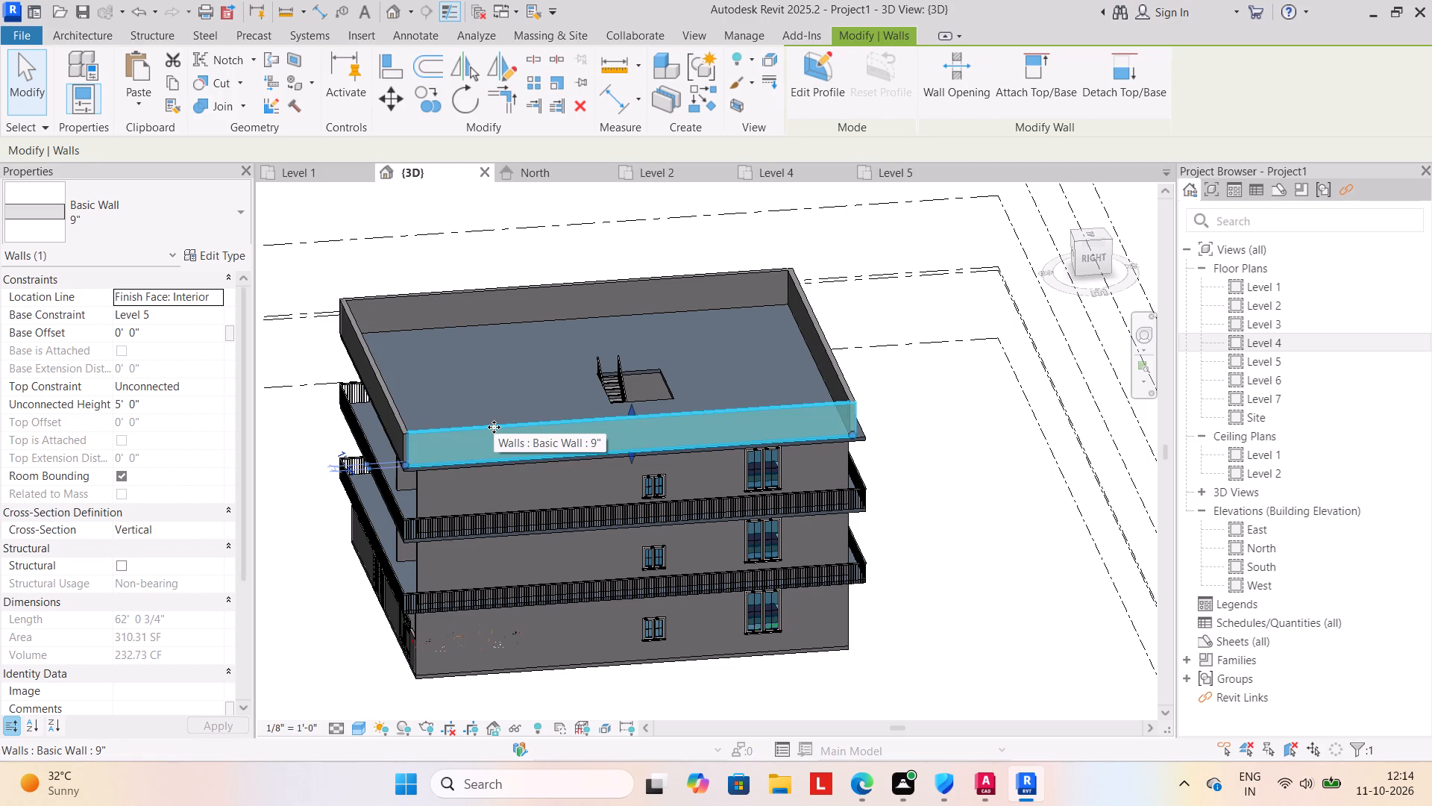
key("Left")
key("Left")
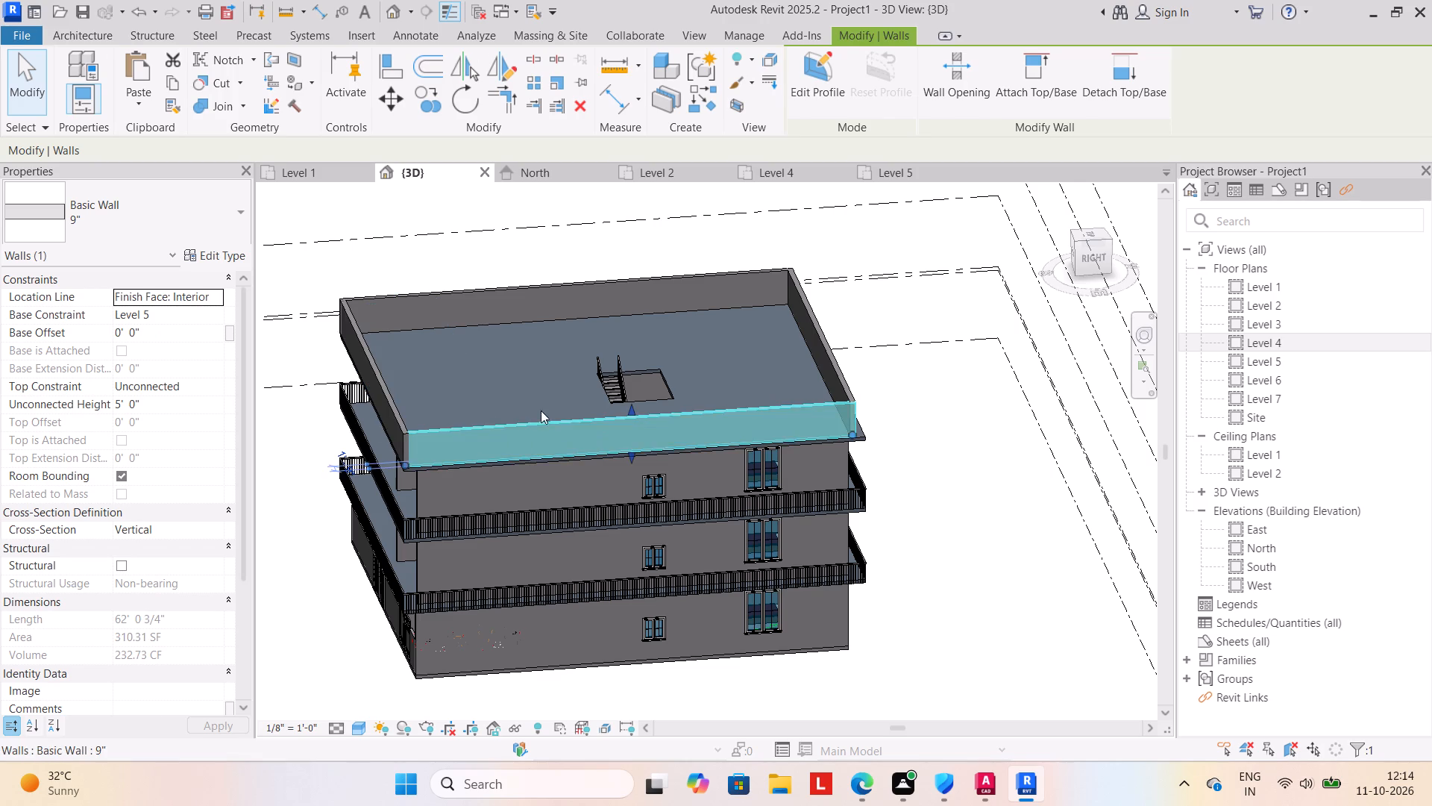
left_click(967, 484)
Move the rear parapet wall on Level 5 outward to the edge of the roof slab.
middle_click_drag(955, 585, 948, 592, "shift")
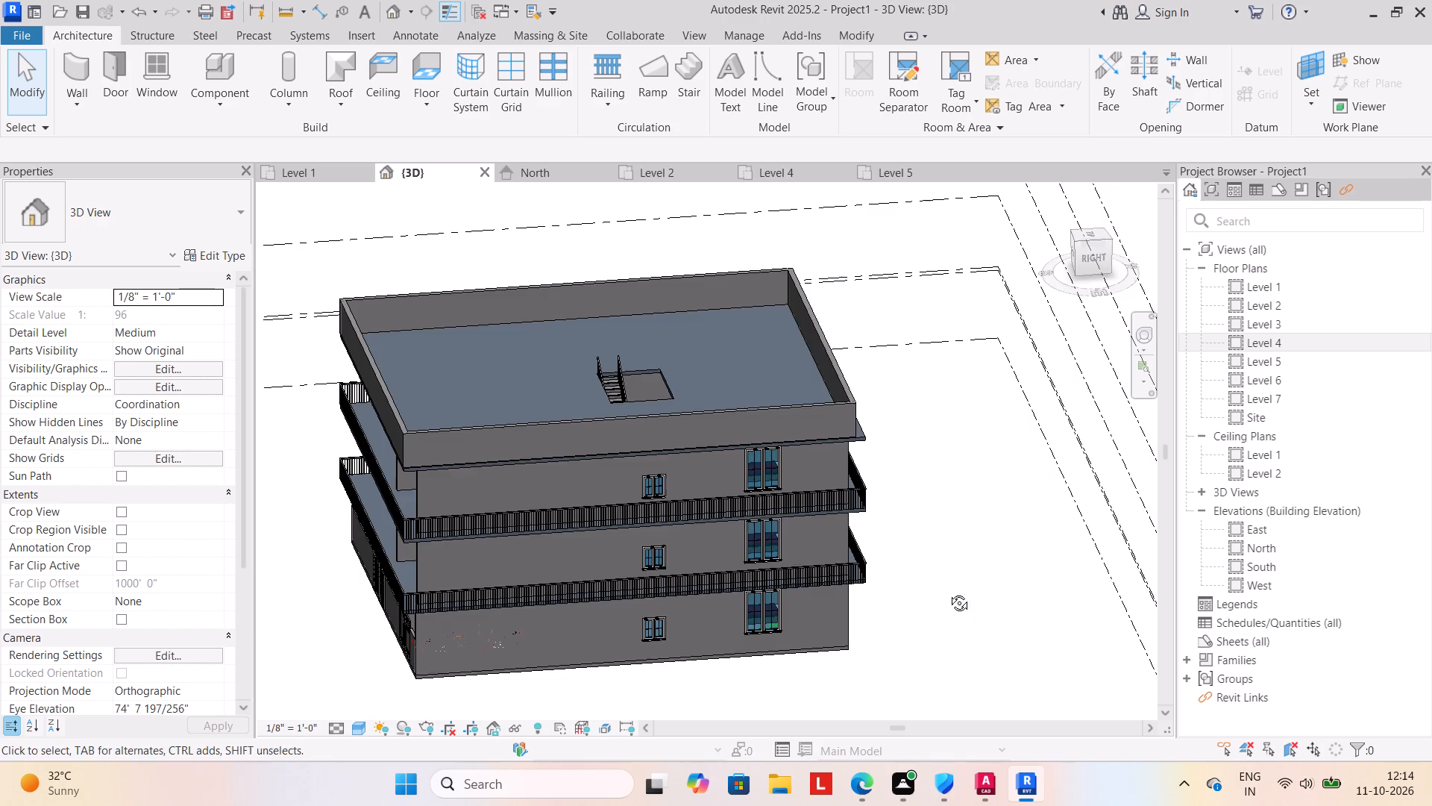
middle_click_drag(948, 592, 813, 610, "shift")
left_click(818, 335)
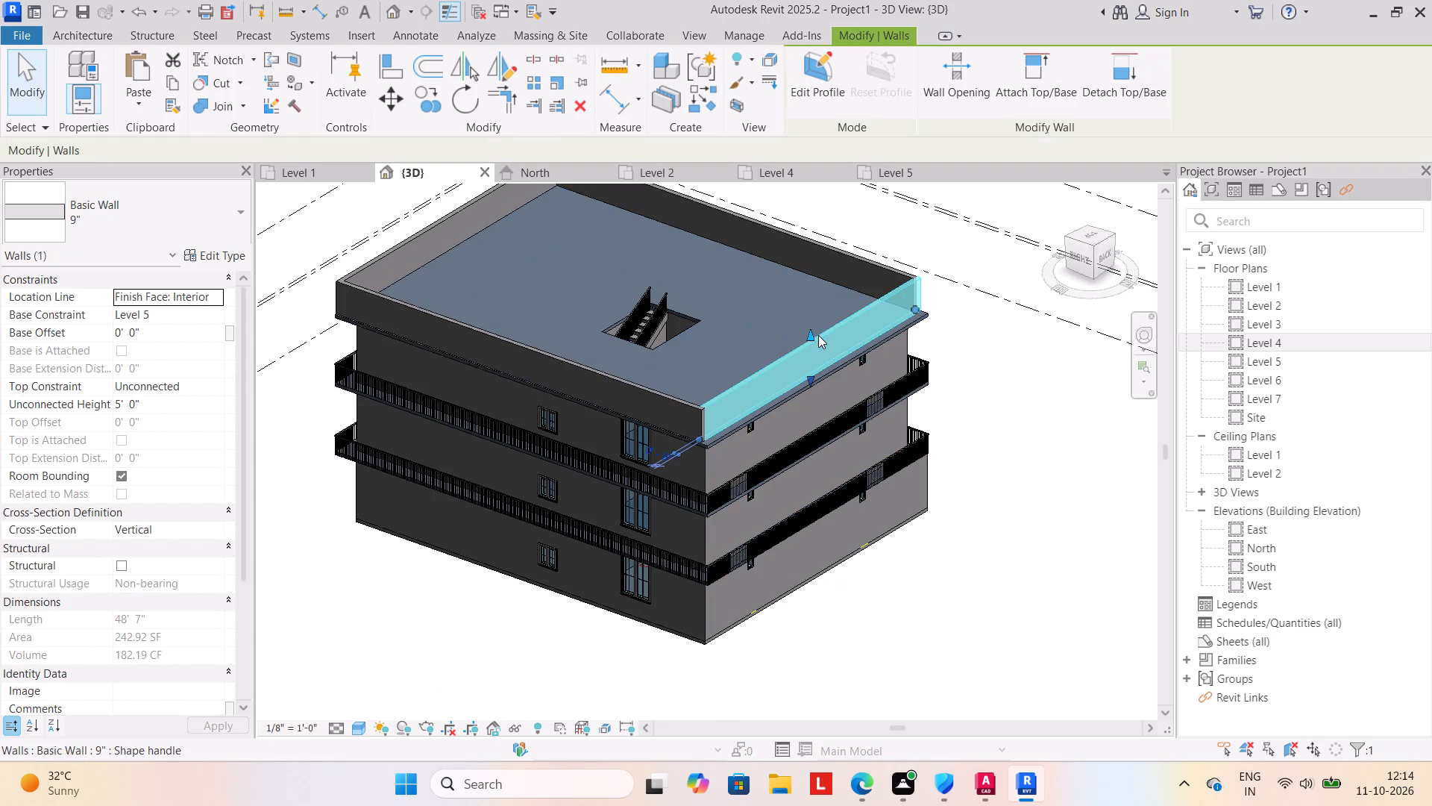
key("Right")
key("Right")
key("Right")
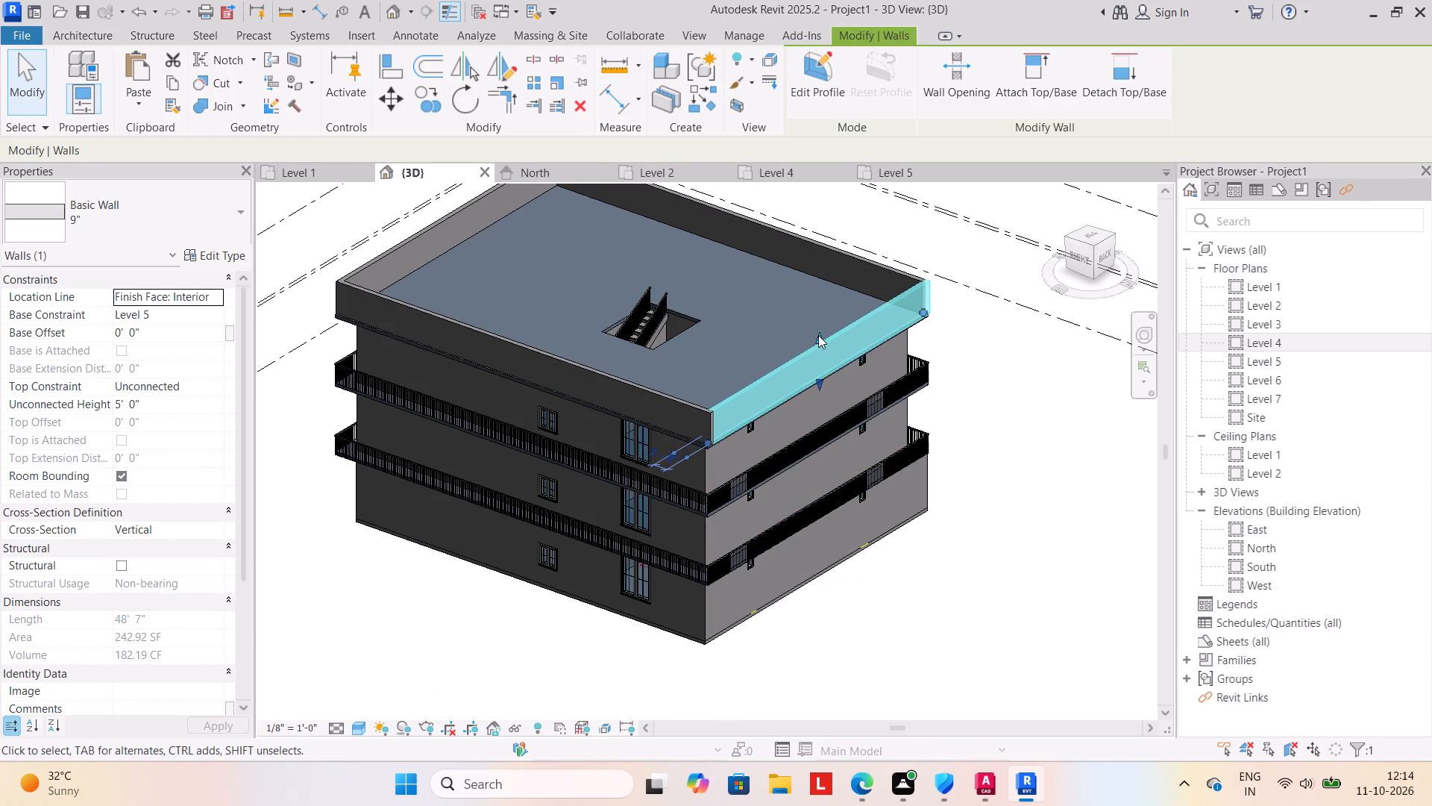
left_click(986, 411)
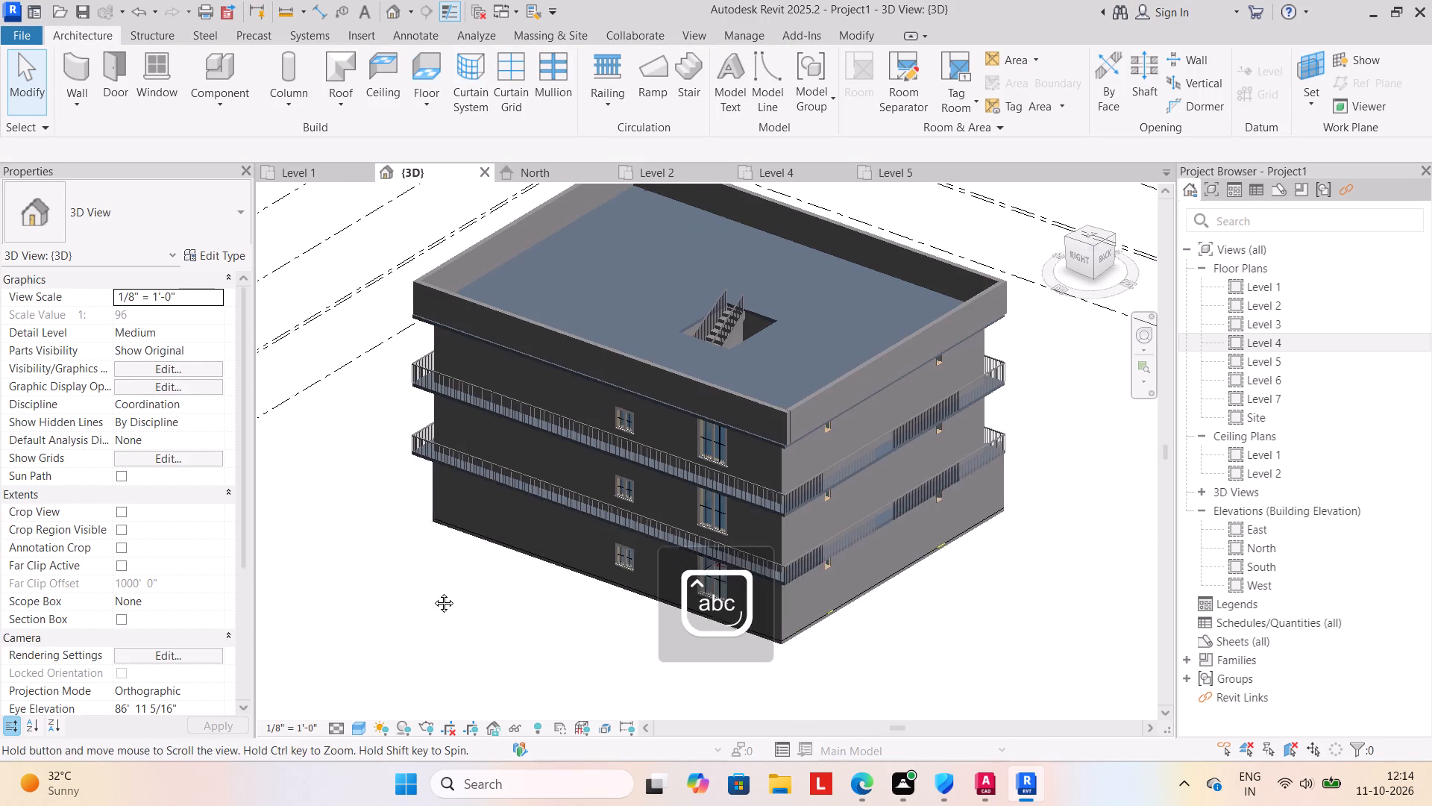
Examine the parapet, roof slab and stair opening from several sides in the 3D view.
middle_click_drag(398, 606, 545, 622, "shift")
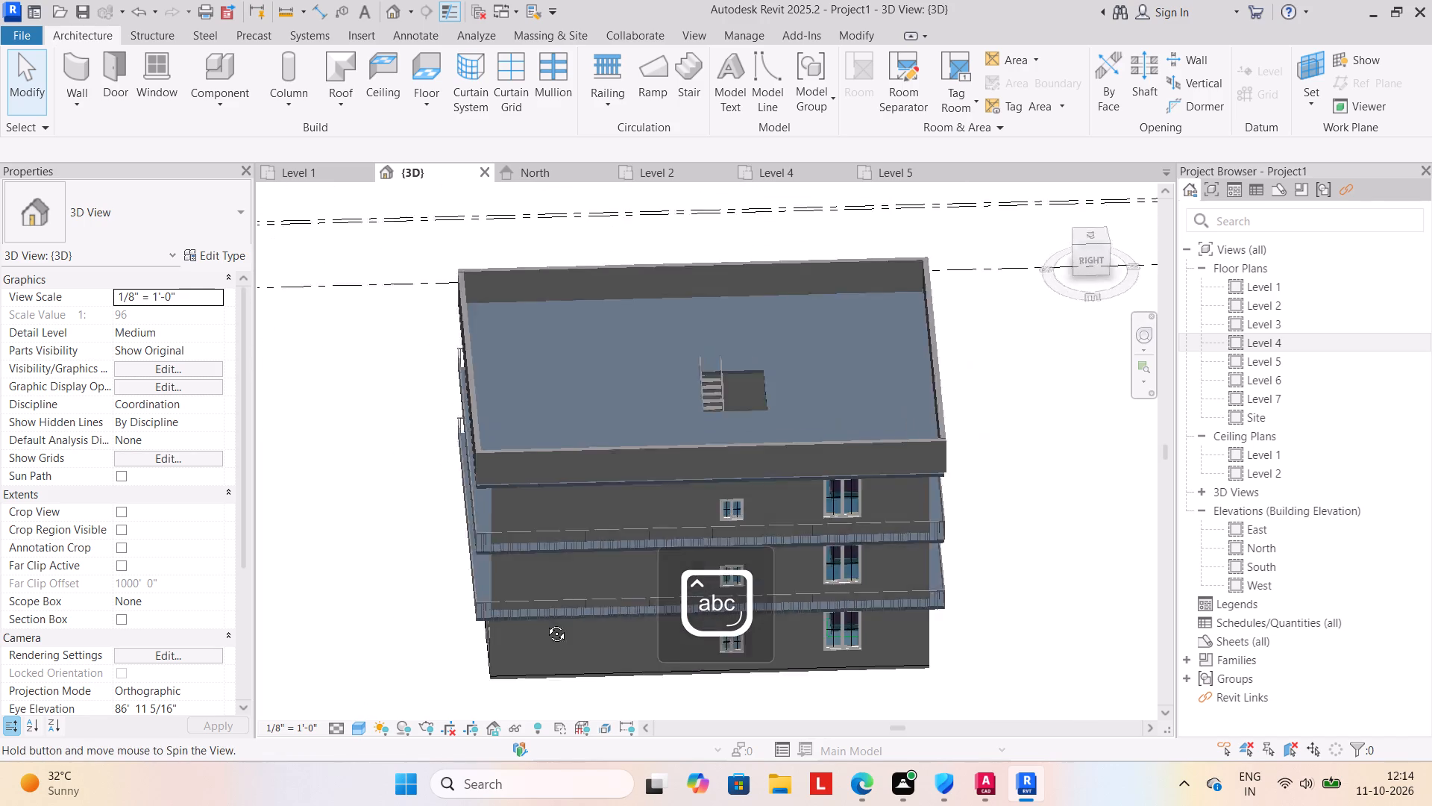
middle_click_drag(545, 622, 595, 614, "shift")
scroll(608, 608, "up", 1)
scroll(538, 598, "down", 2)
middle_click_drag(538, 599, 511, 502)
middle_click_drag(473, 585, 483, 587, "shift")
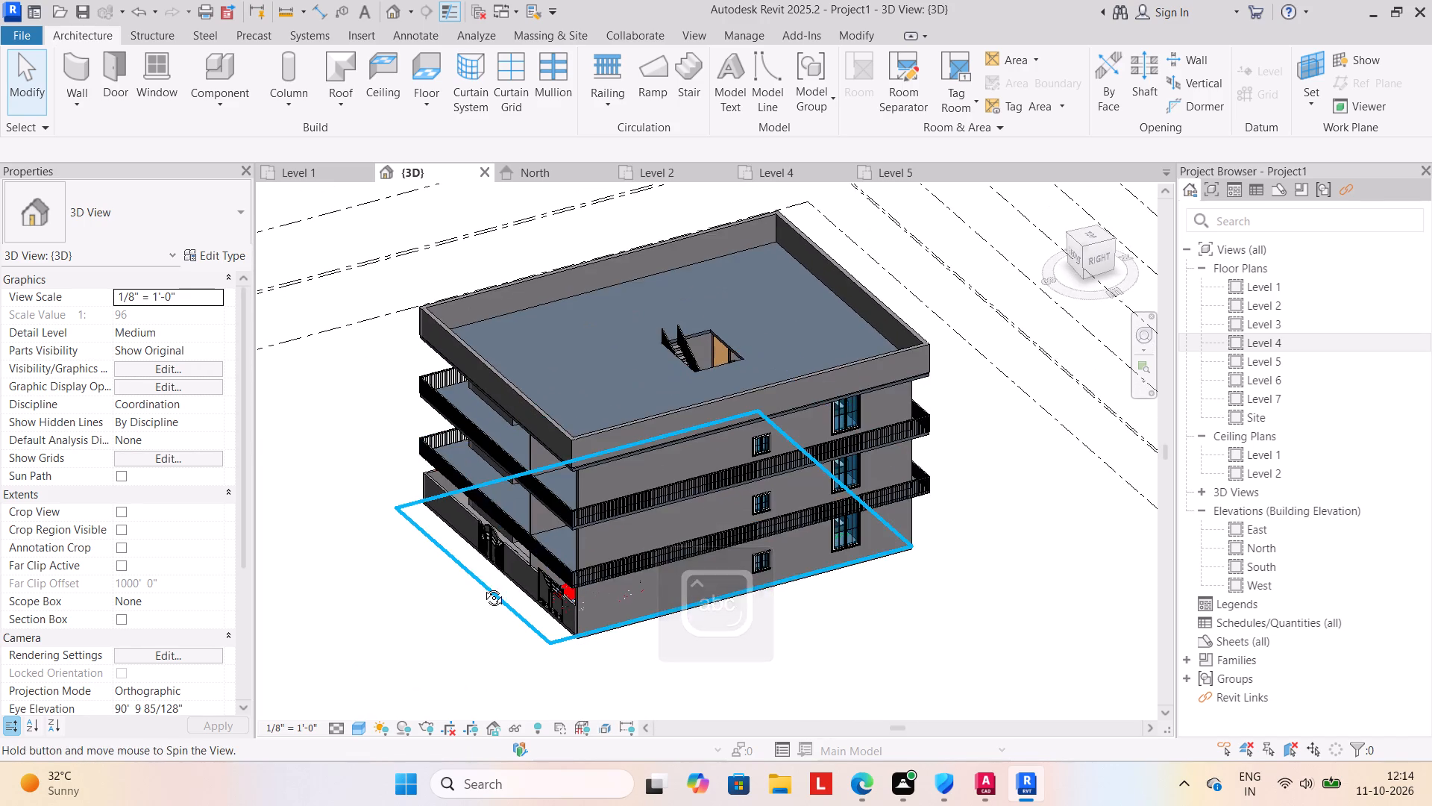
middle_click_drag(483, 587, 409, 612, "shift")
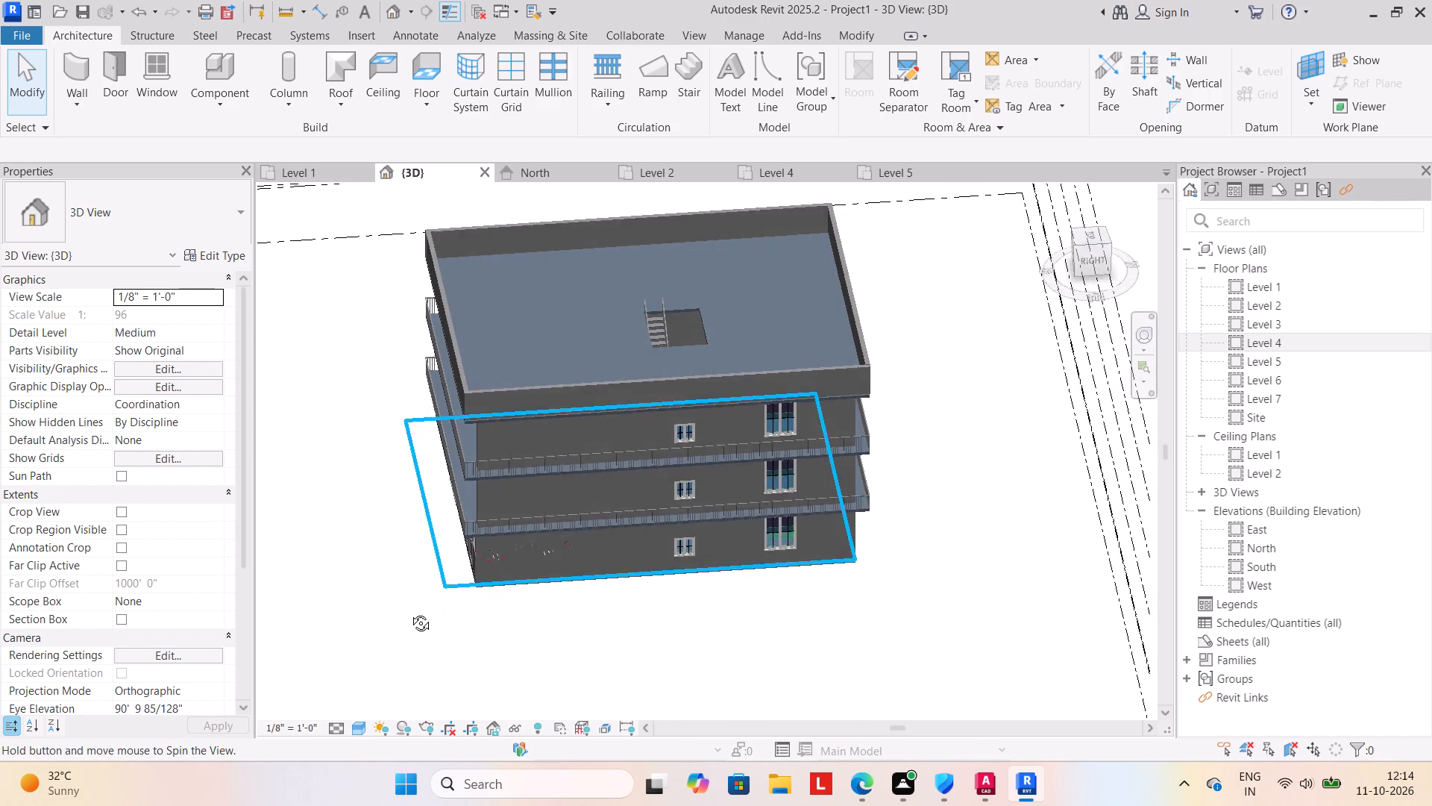
middle_click_drag(409, 612, 606, 520, "shift")
scroll(597, 581, "up", 1, "shift")
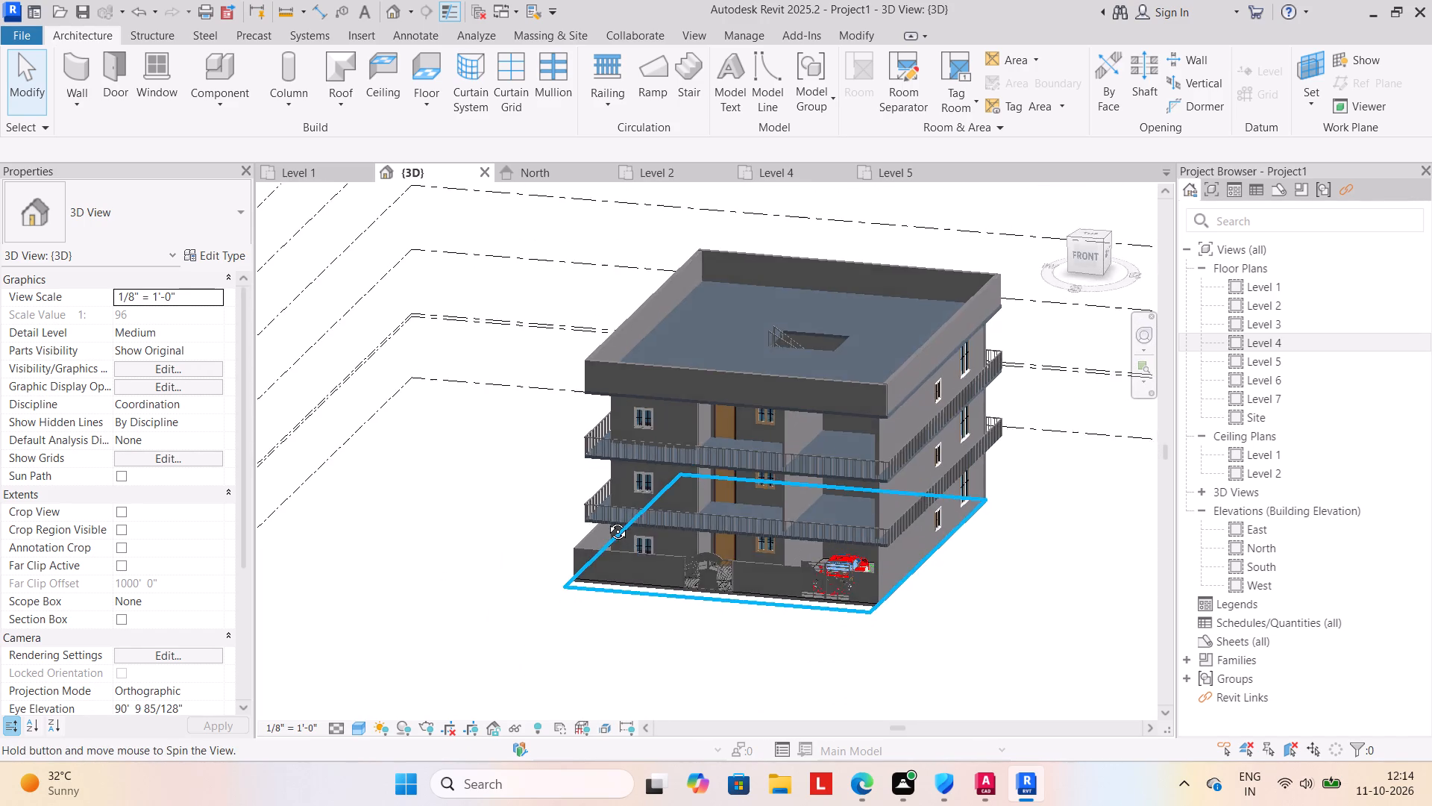
middle_click_drag(606, 520, 546, 613, "shift")
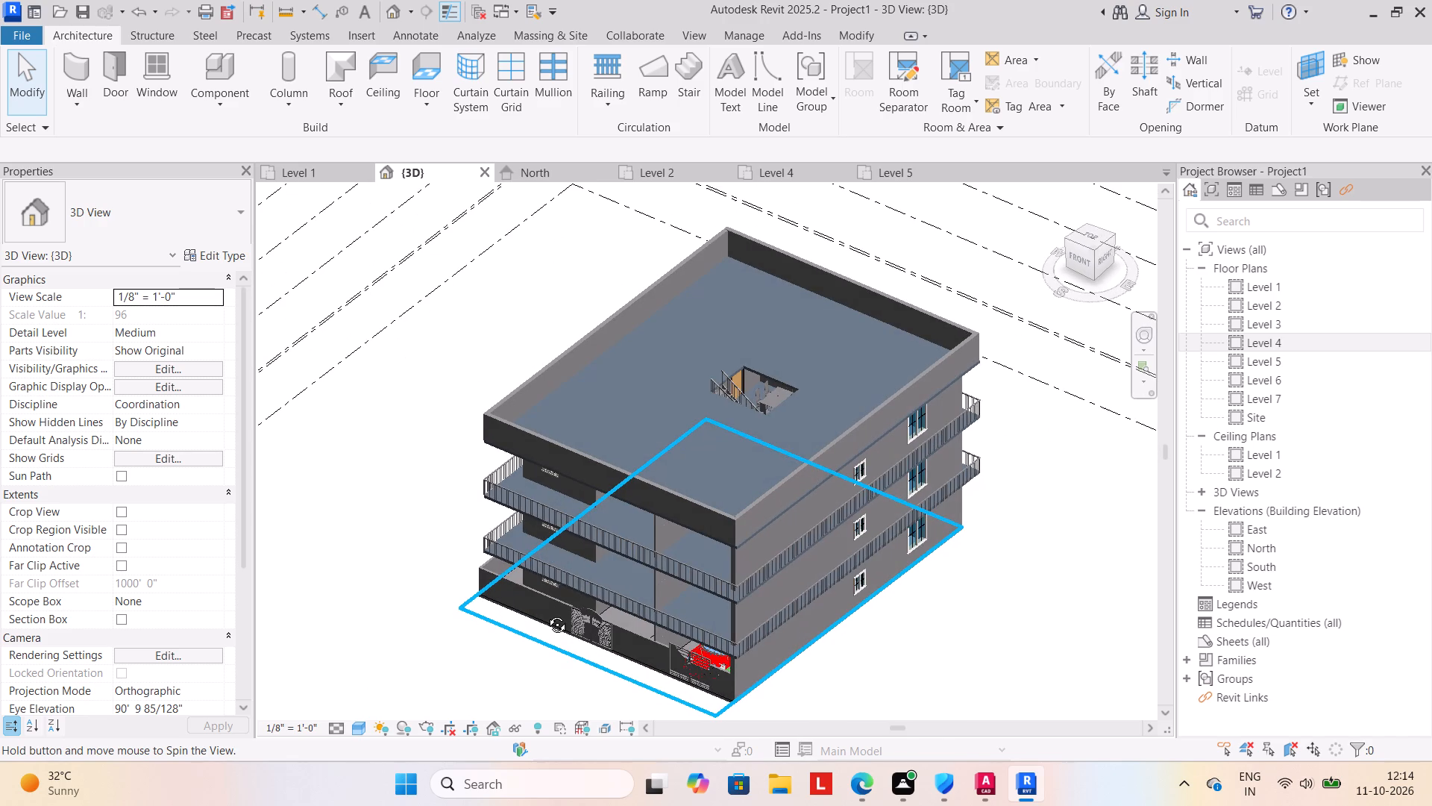
middle_click_drag(546, 613, 631, 610, "shift")
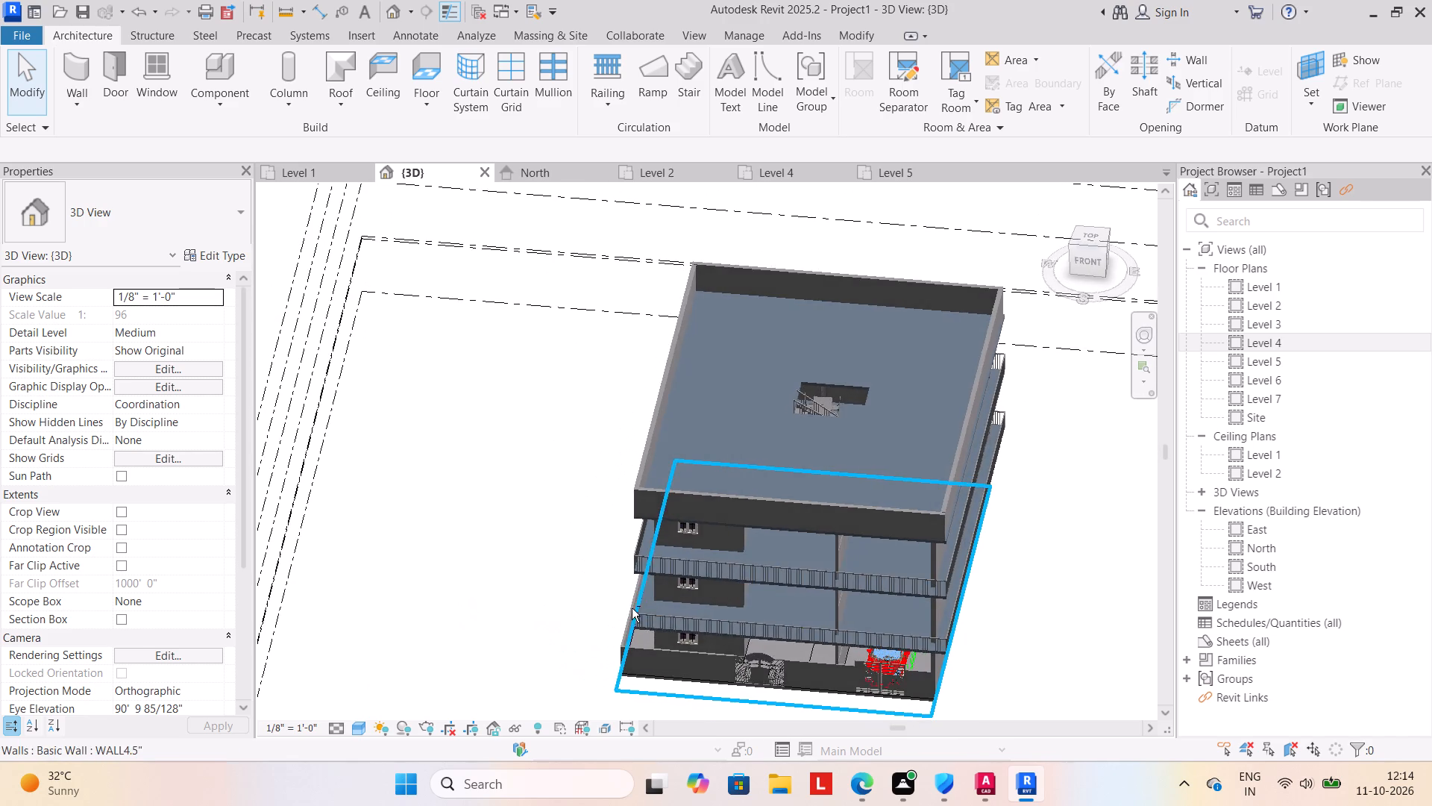
Enclose the roof stair on Level 5 with a rectangle of 9" walls, 10' high, about 11'-9" by 9'-8".
left_click(888, 168)
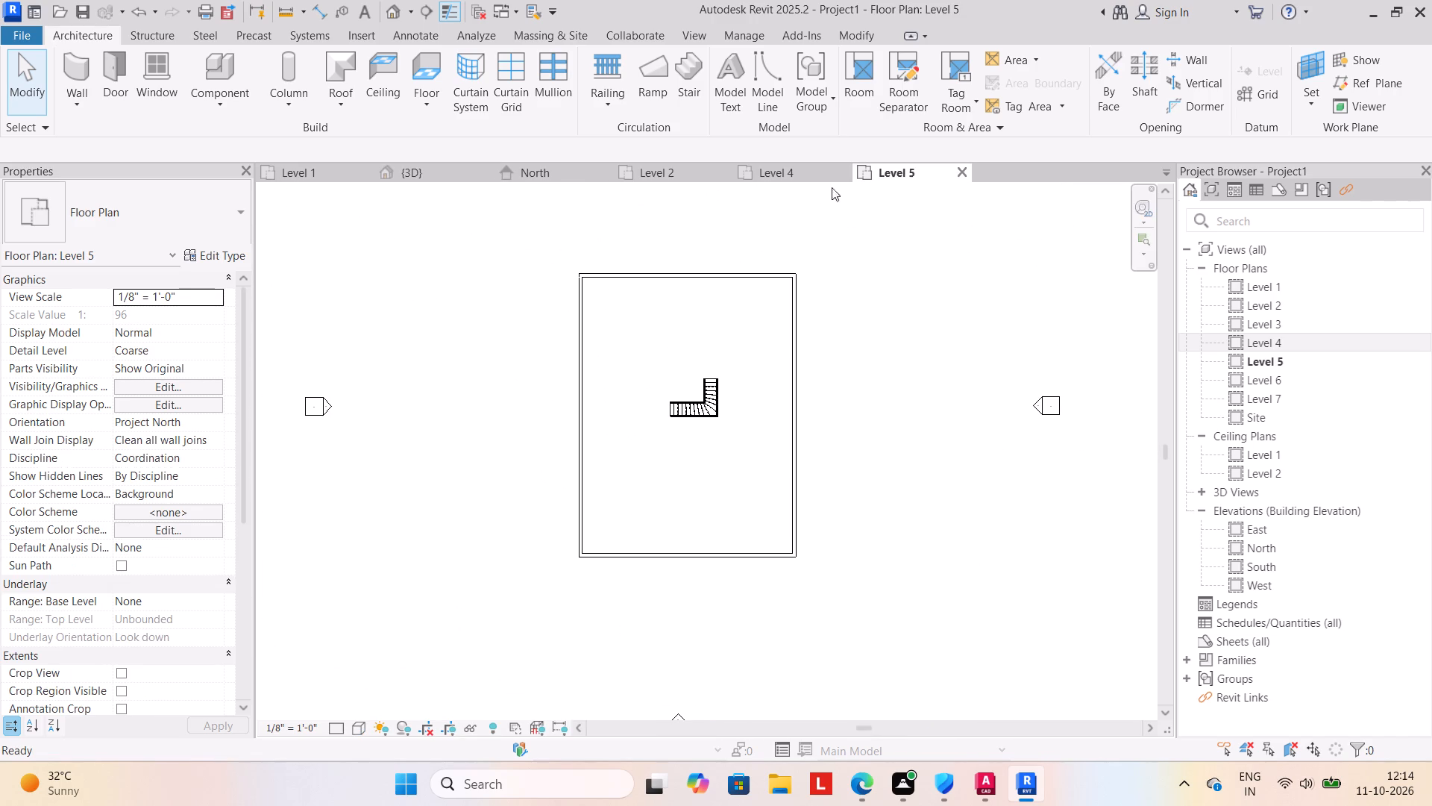
scroll(715, 375, "up", 3)
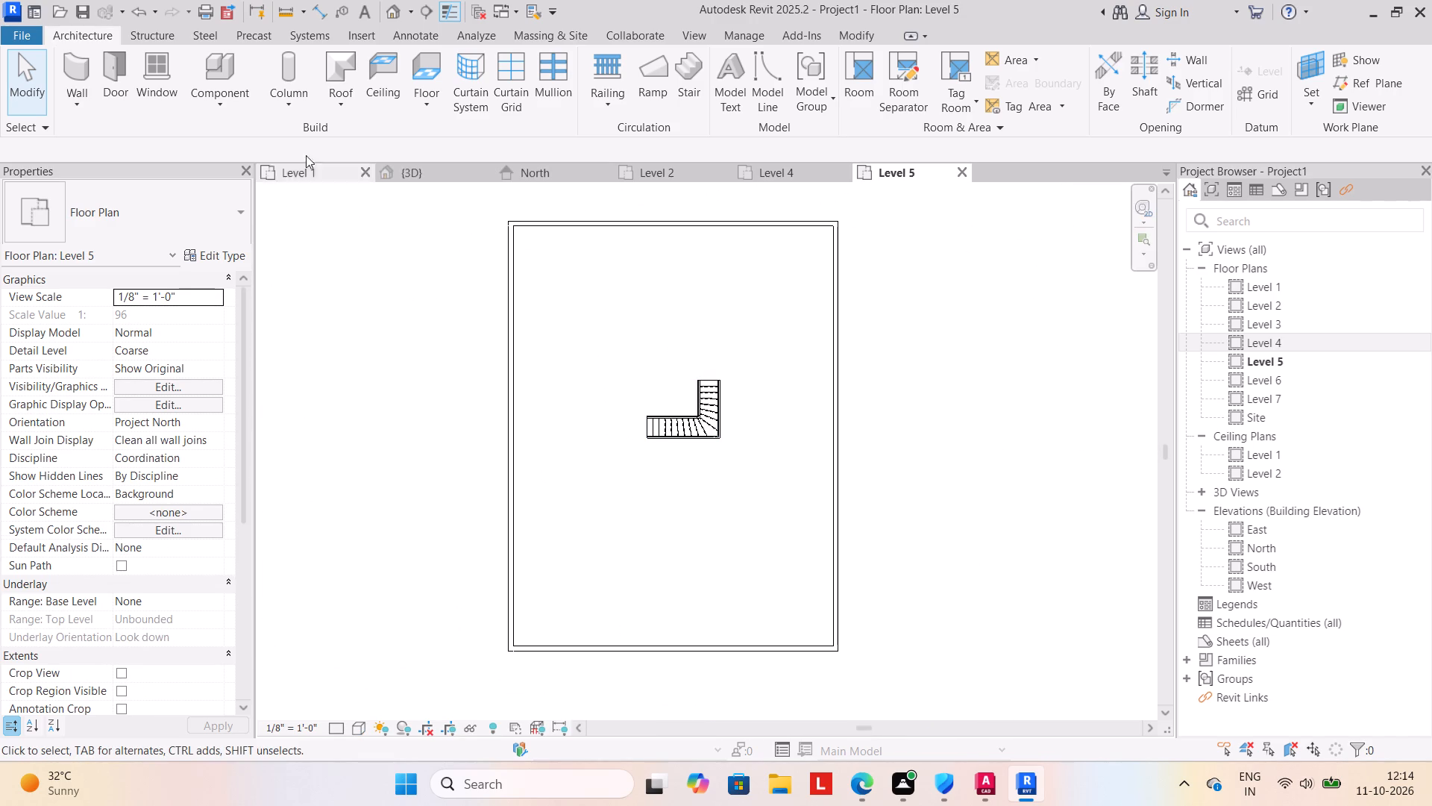
left_click(77, 107)
left_click(116, 140)
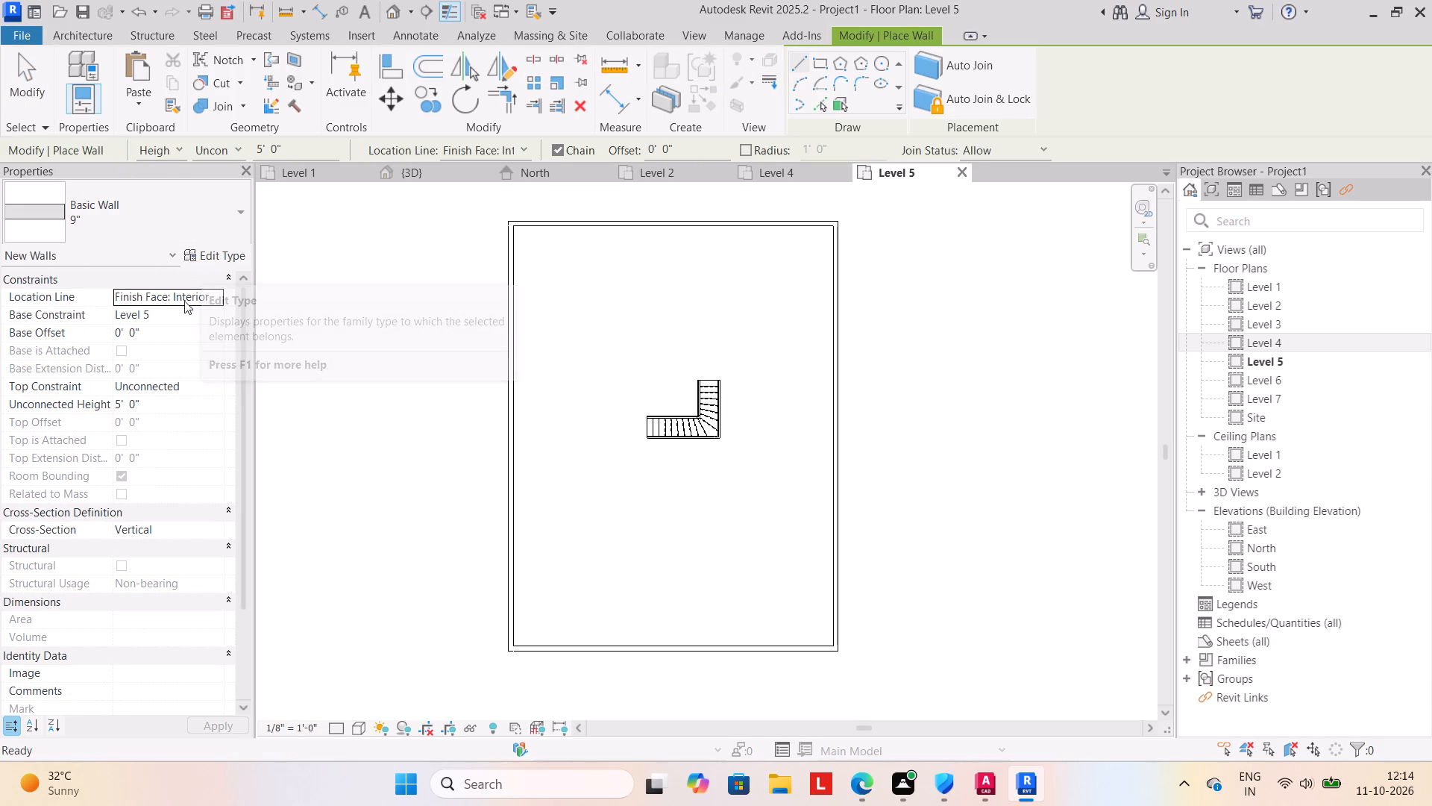
left_click(166, 403)
type("10'")
key("Return")
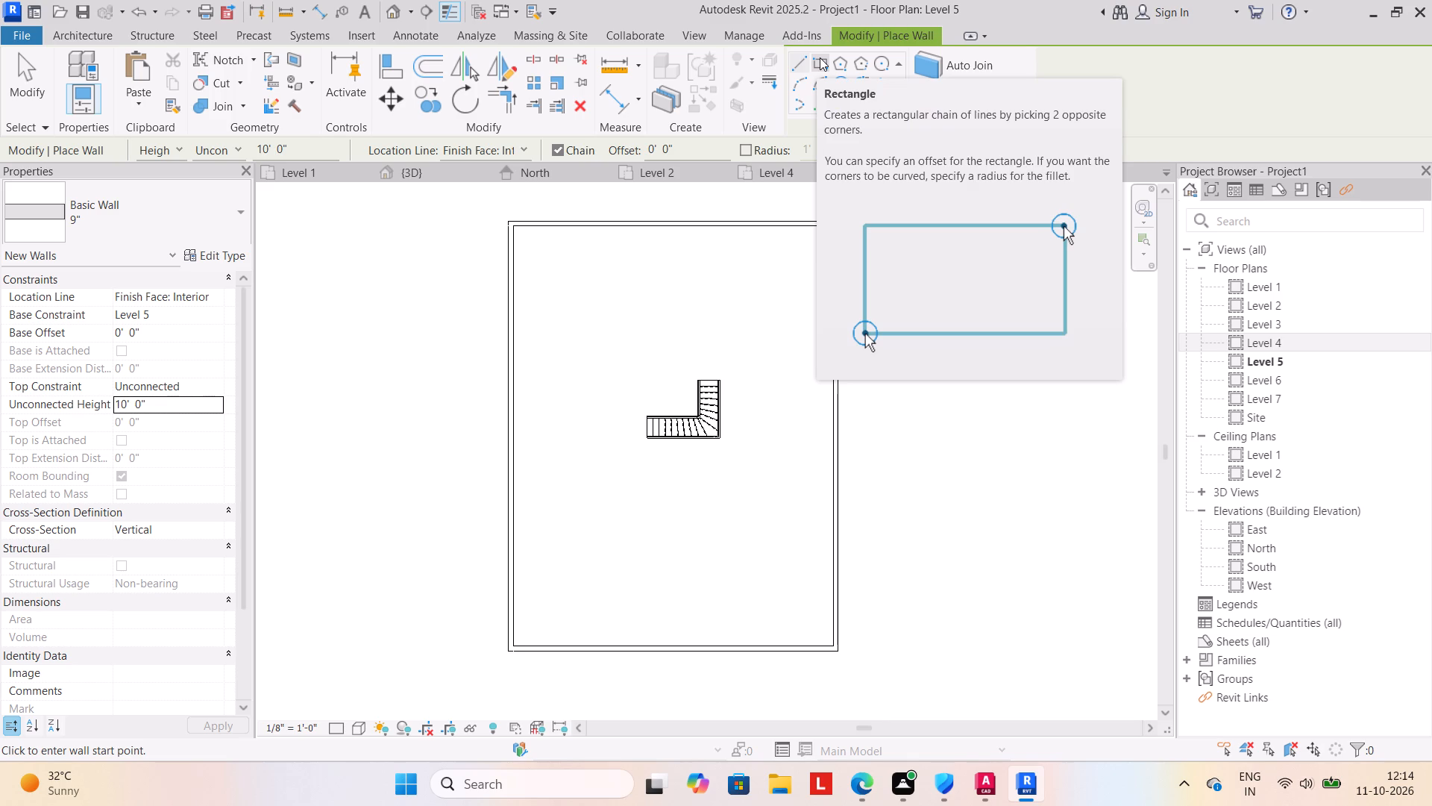
left_click(820, 57)
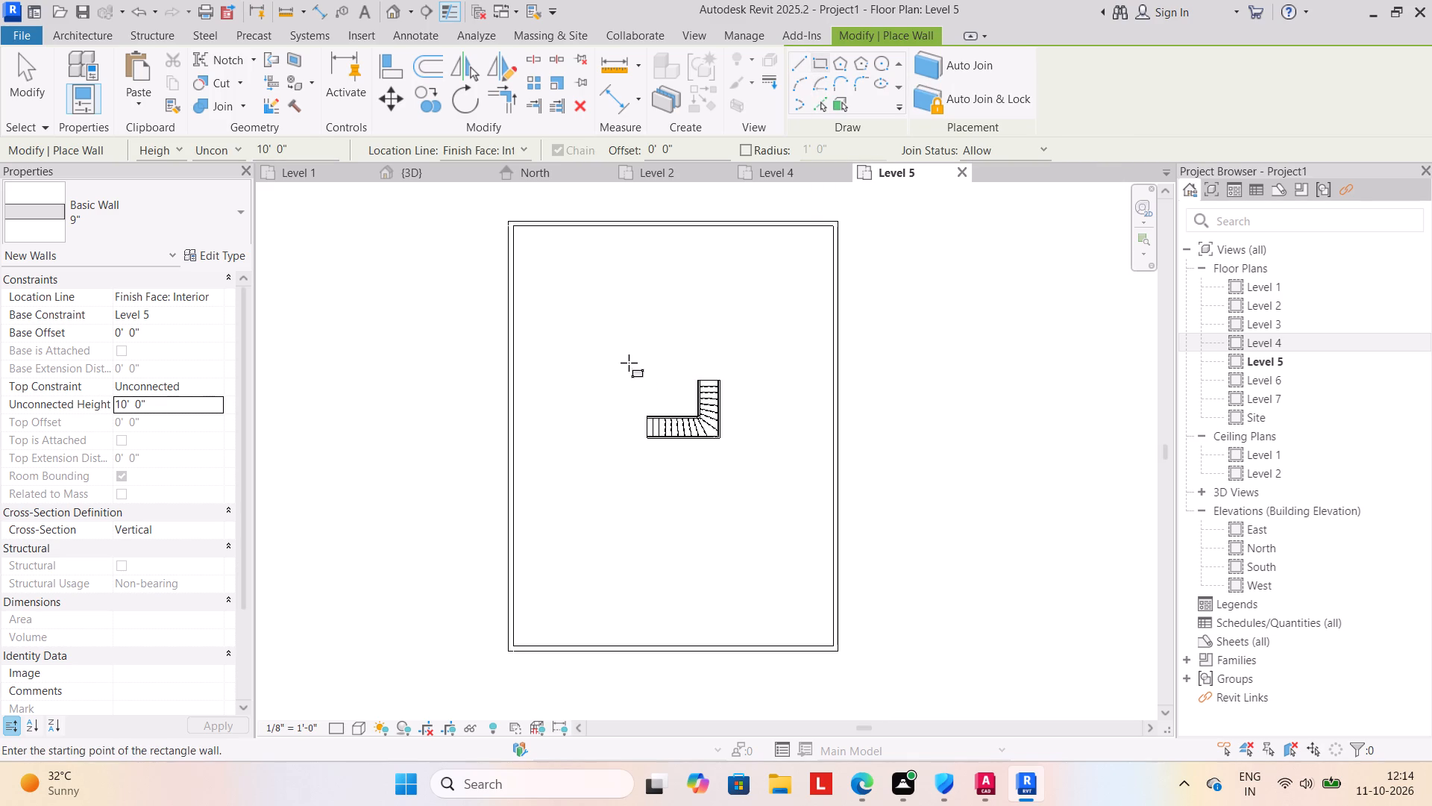
left_click(638, 377)
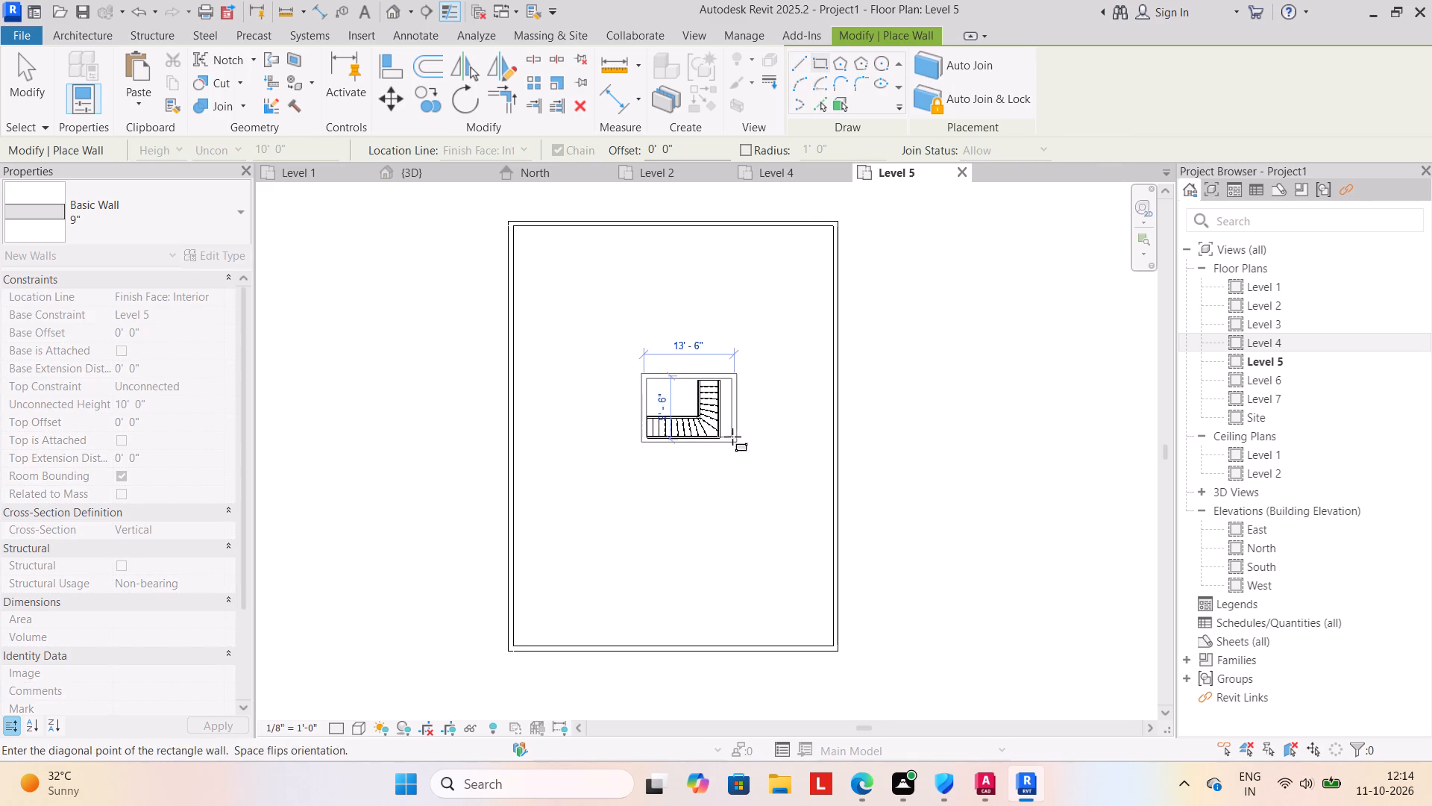
left_click(722, 440)
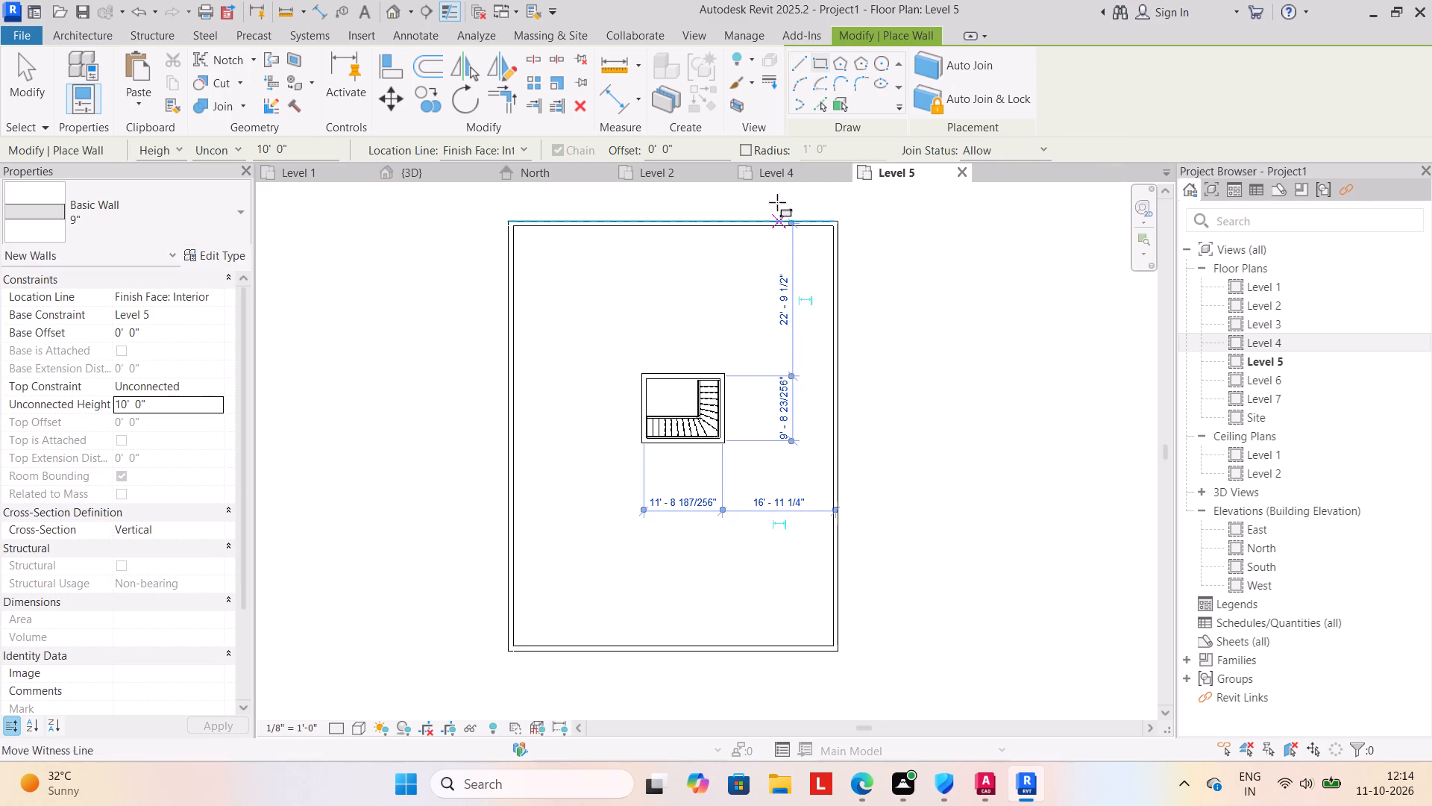
left_click(425, 174)
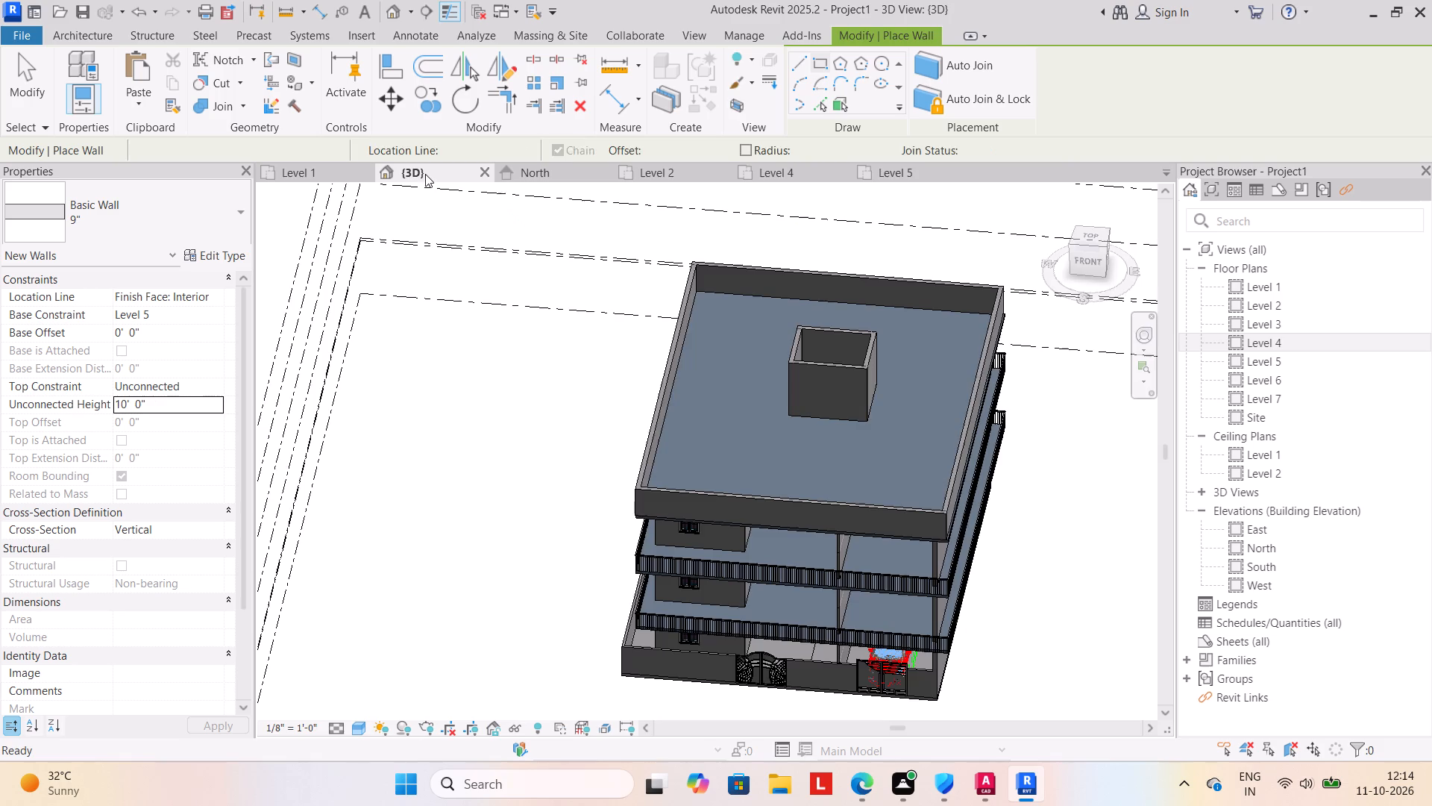
key("Escape")
key("Escape")
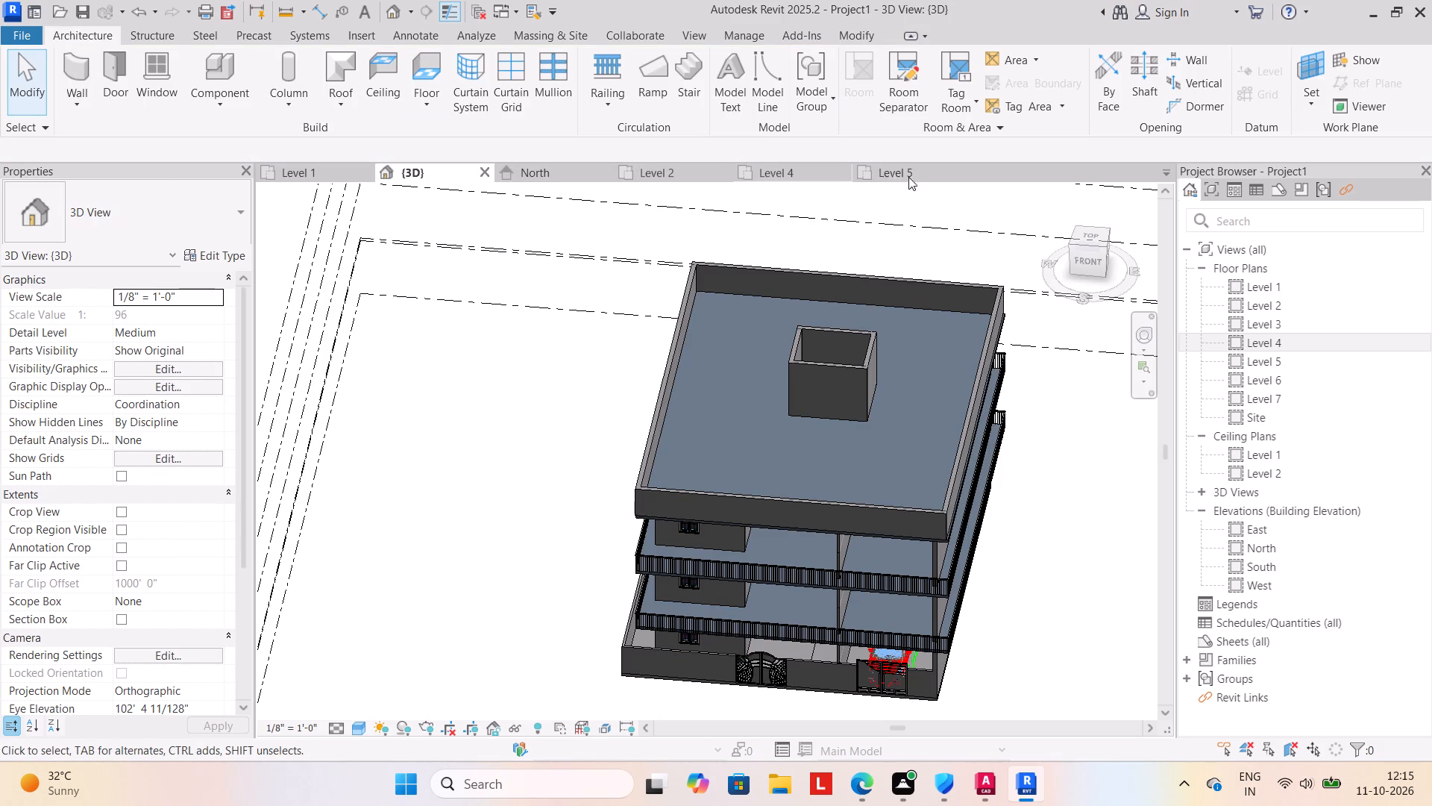
Create a flat Generic - 12" roof by footprint on Level 6, with a rectangle along the stair walls' outer faces.
left_click(557, 176)
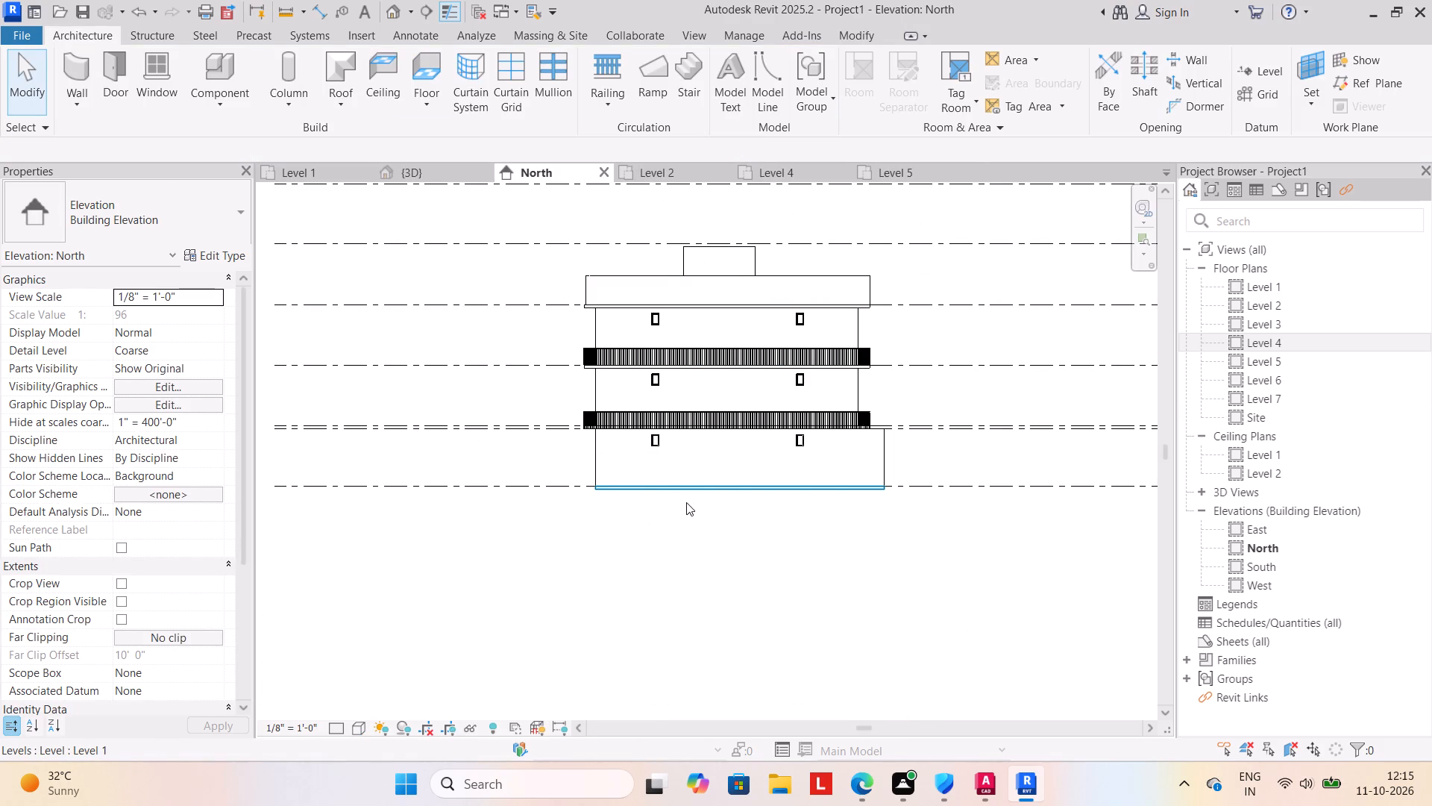
scroll(687, 510, "down", 1)
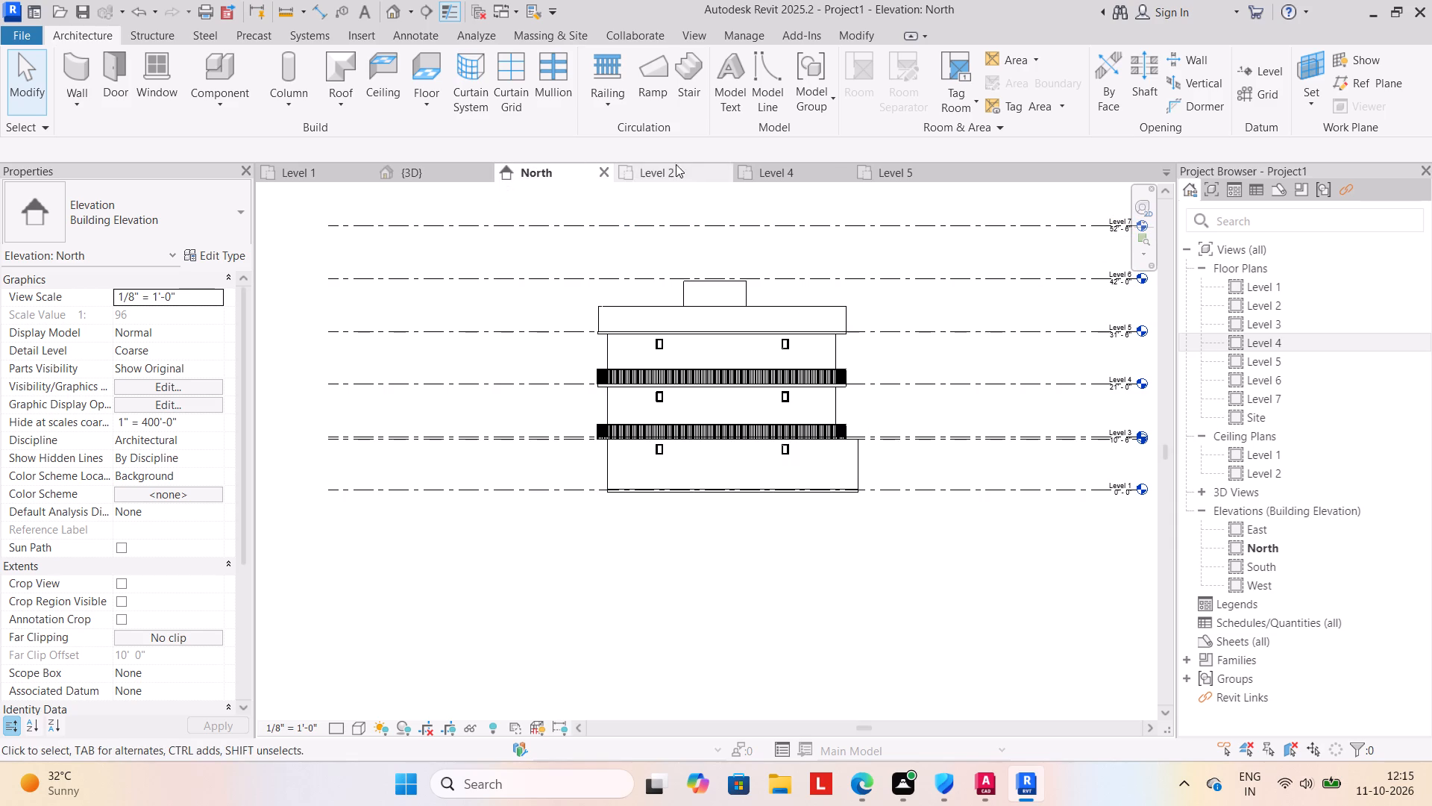
left_click(787, 169)
left_click(898, 172)
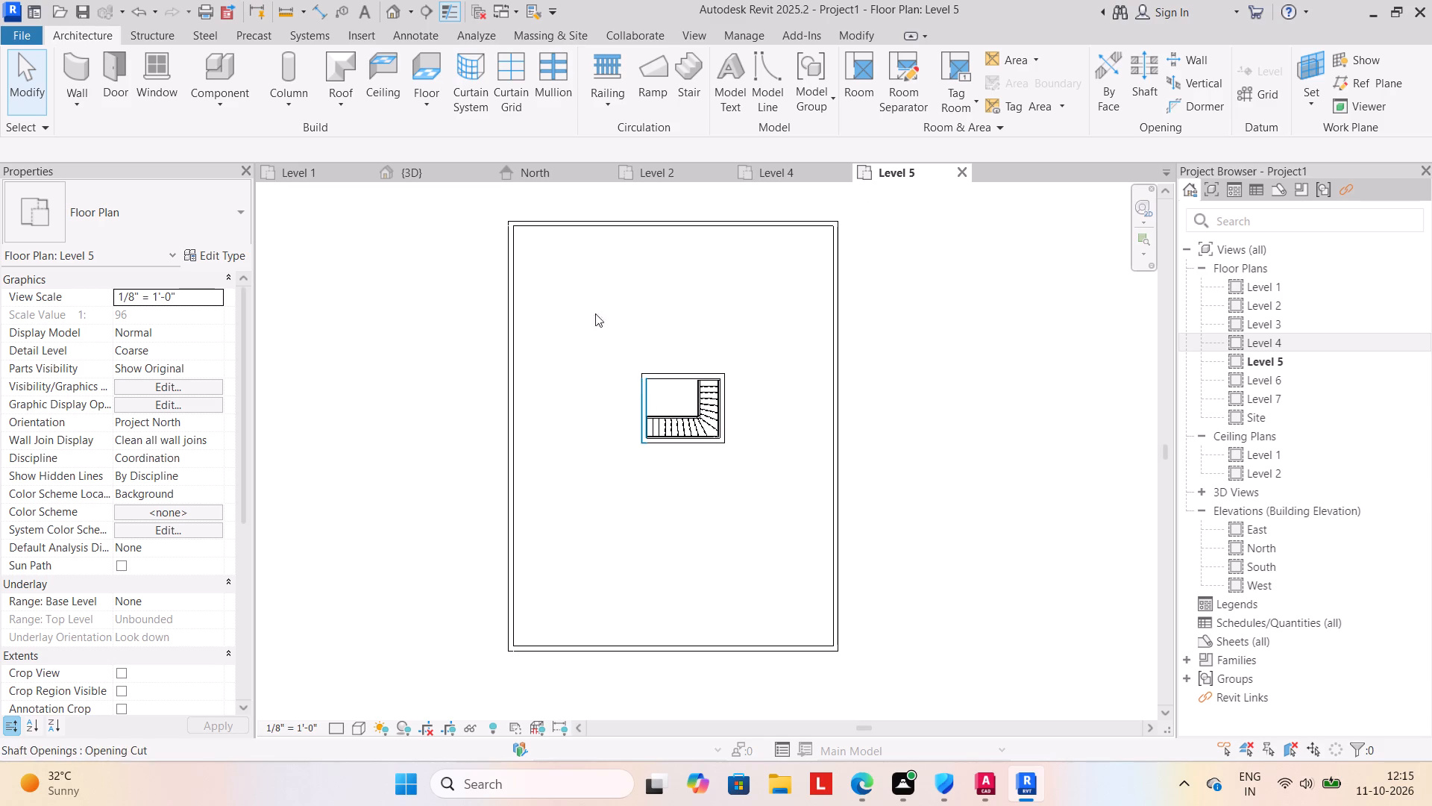
left_click(345, 108)
left_click(371, 137)
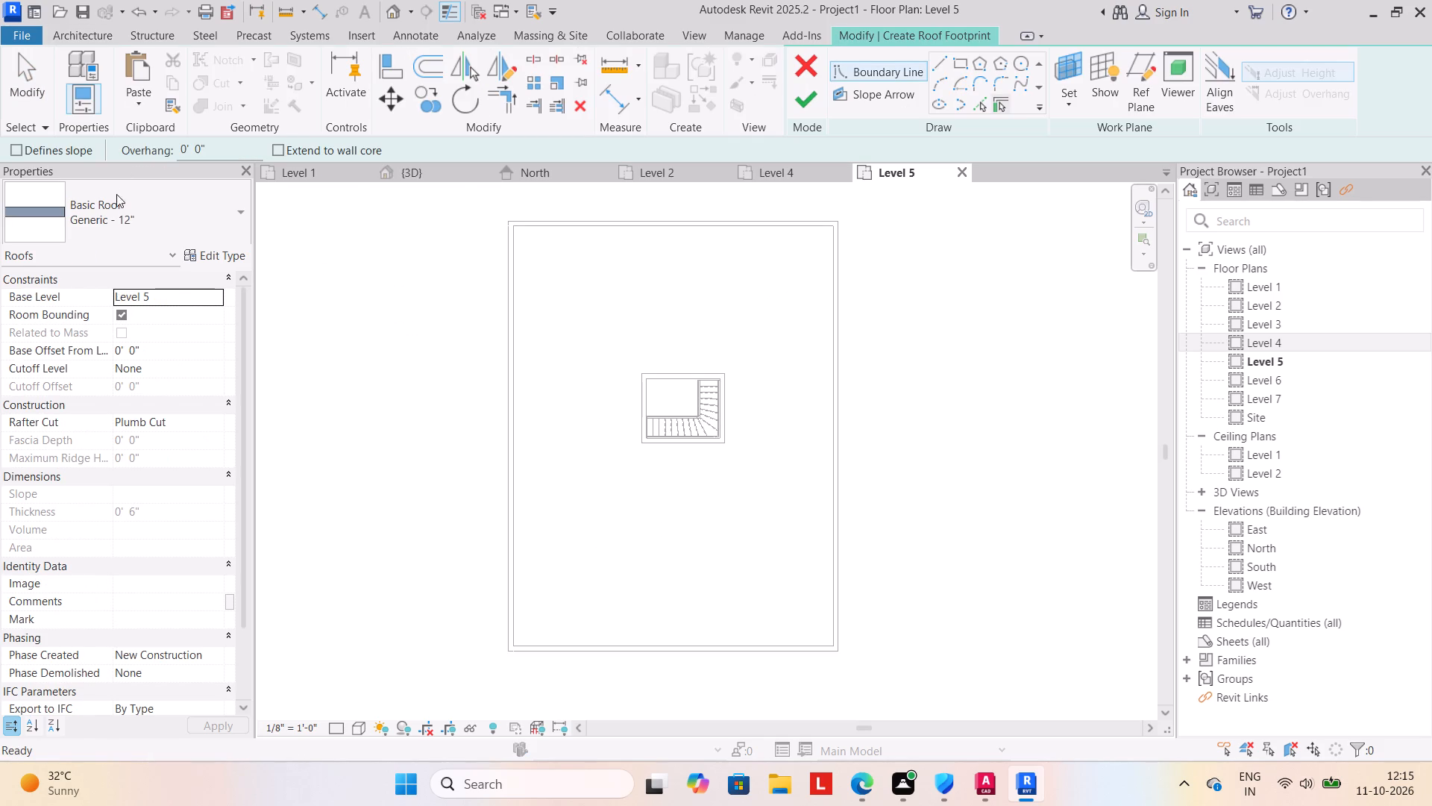
left_click(221, 290)
left_click(163, 389)
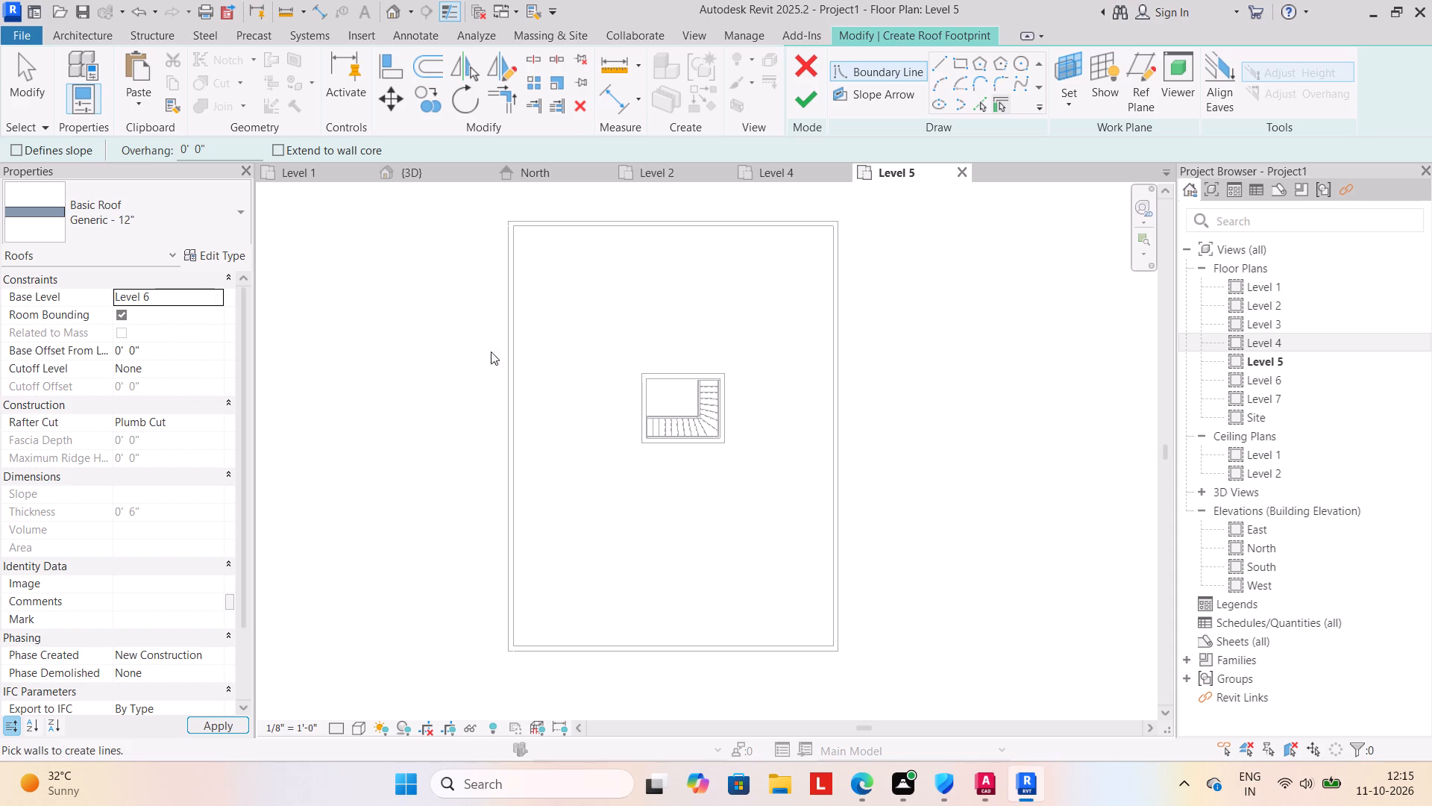
left_click(957, 63)
left_click(638, 367)
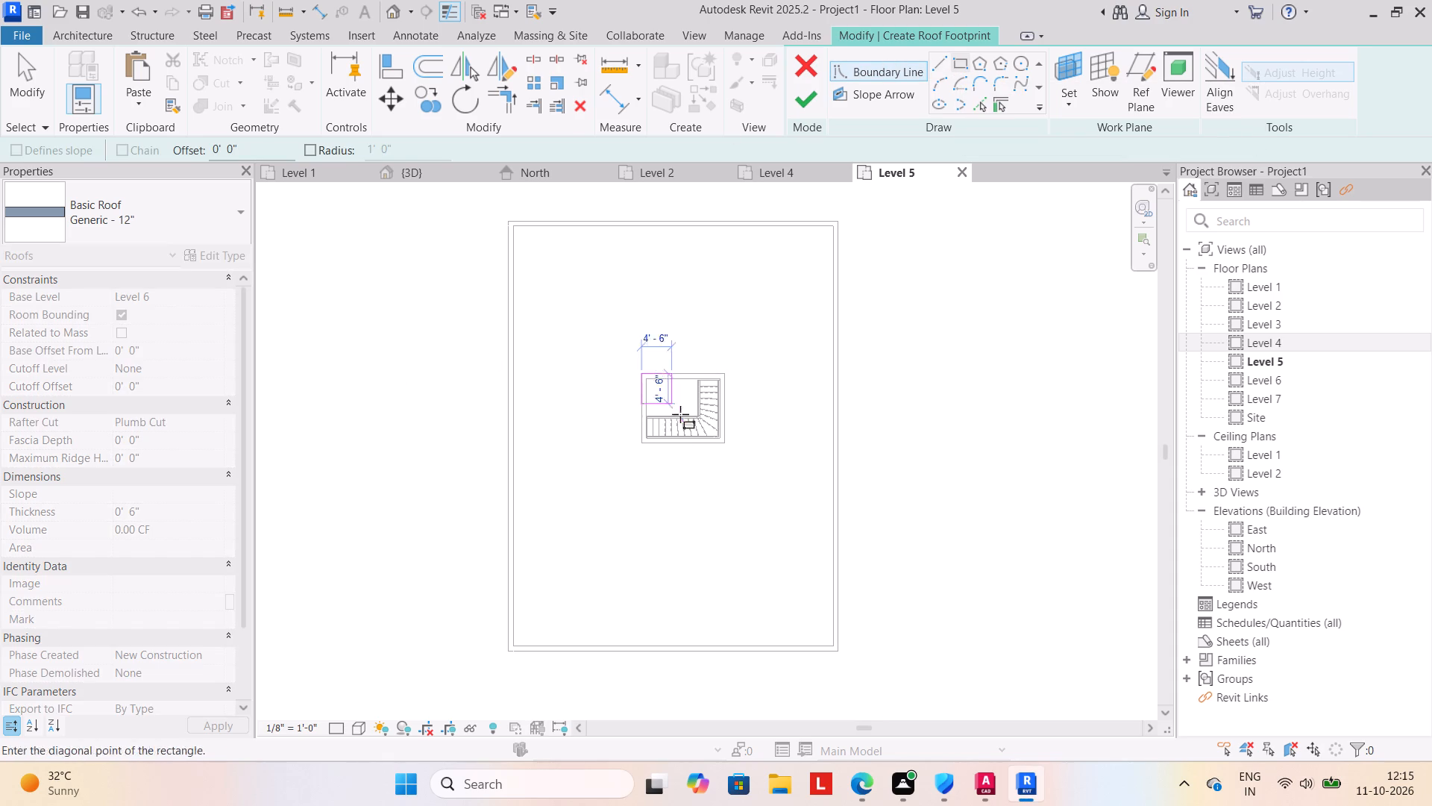
left_click(726, 442)
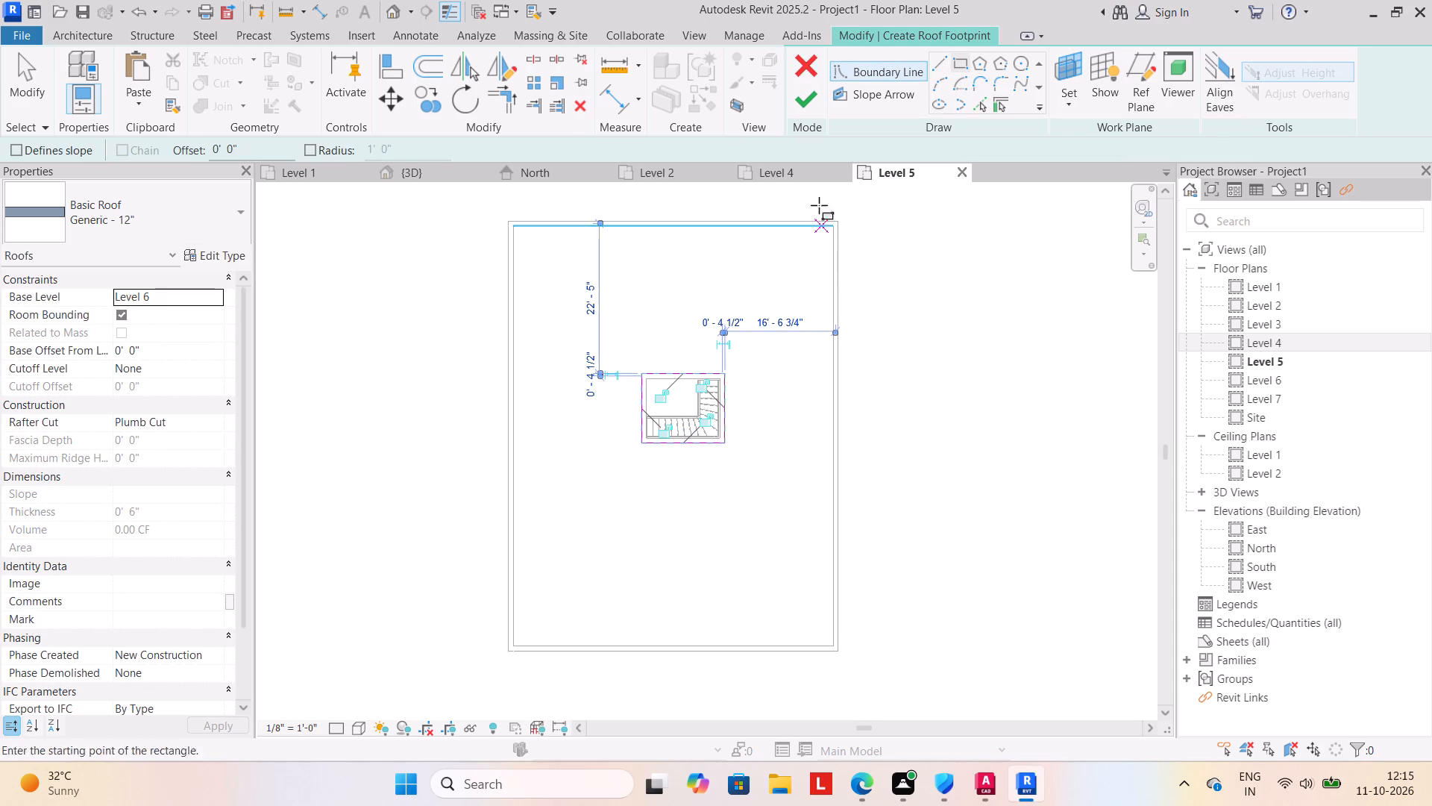
left_click(809, 111)
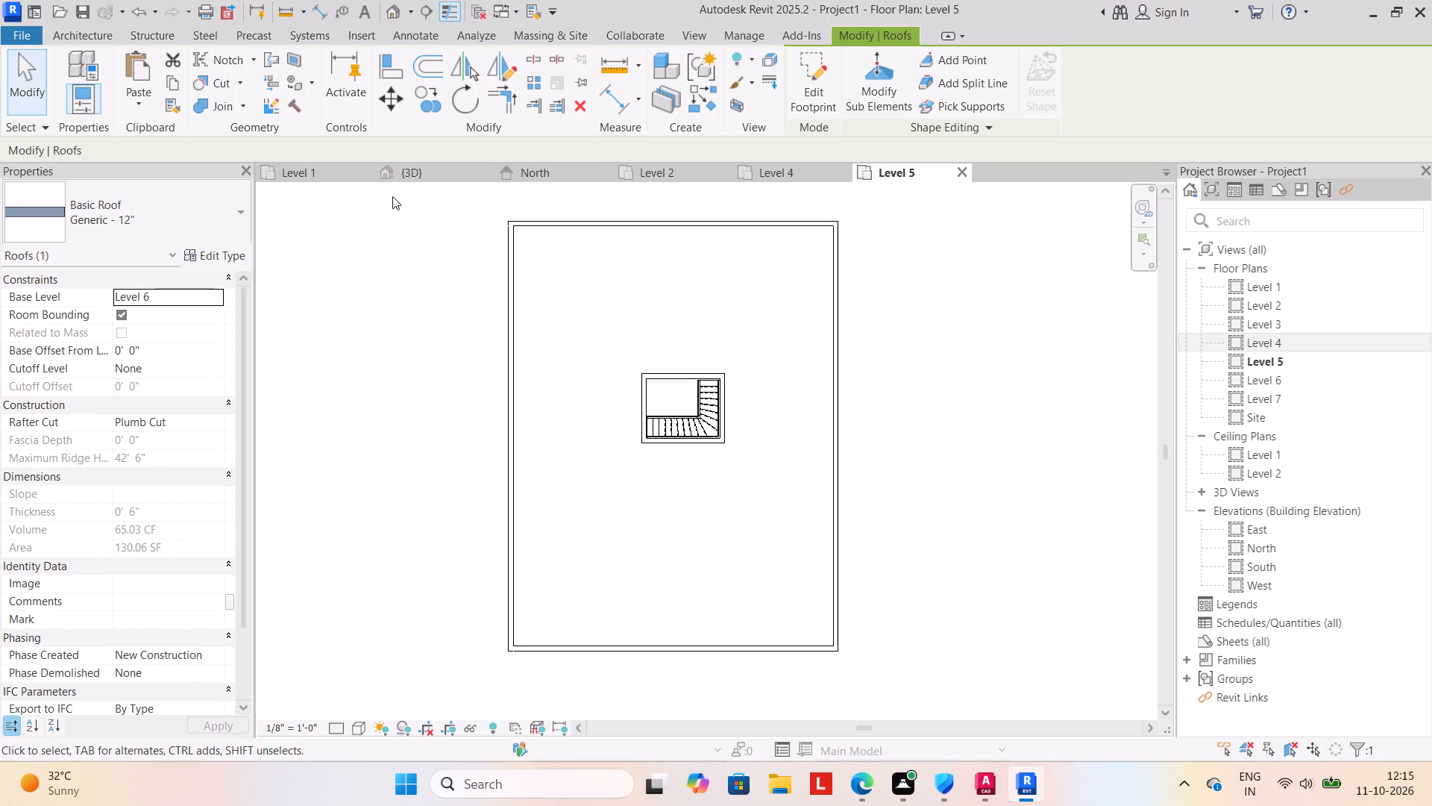
left_click(406, 176)
left_click(457, 469)
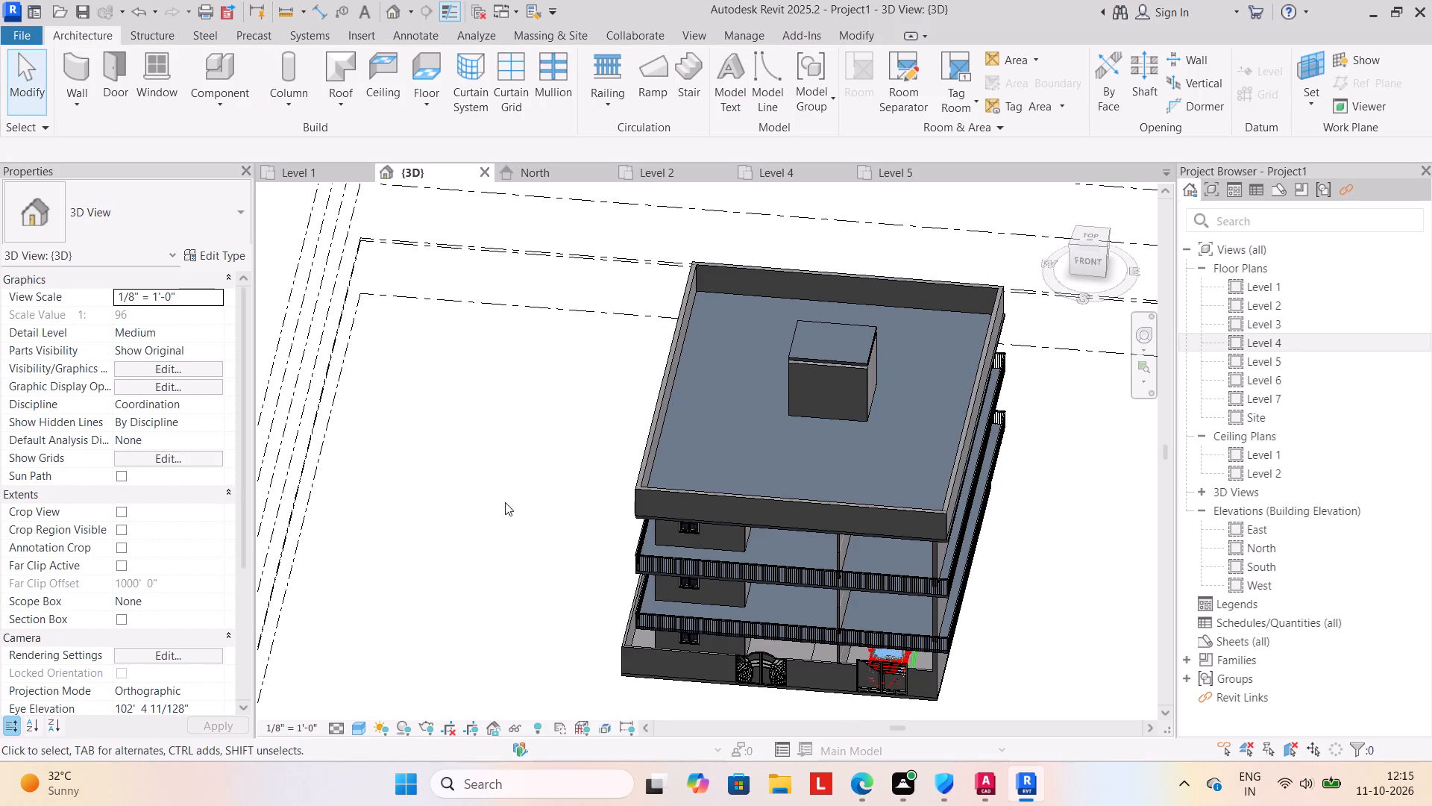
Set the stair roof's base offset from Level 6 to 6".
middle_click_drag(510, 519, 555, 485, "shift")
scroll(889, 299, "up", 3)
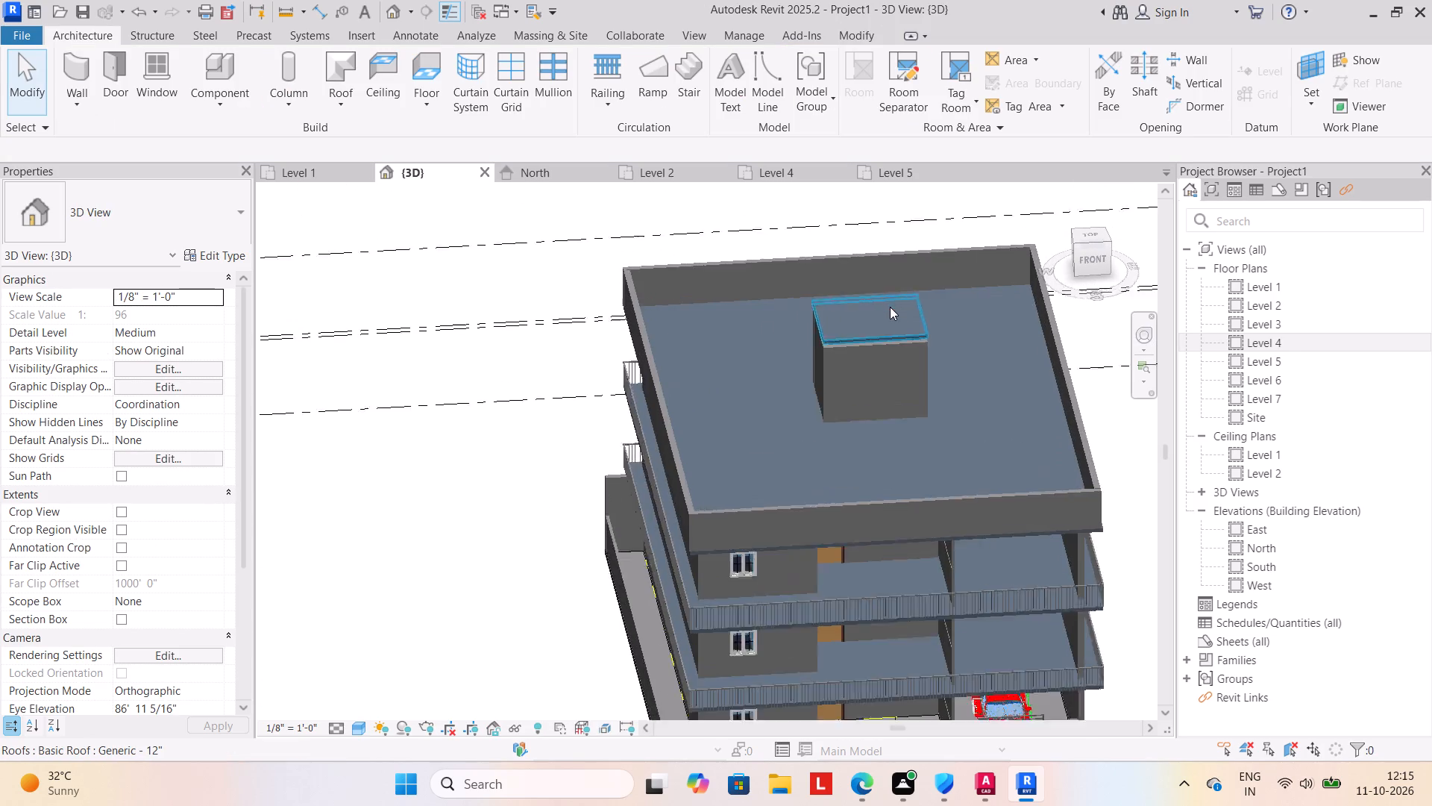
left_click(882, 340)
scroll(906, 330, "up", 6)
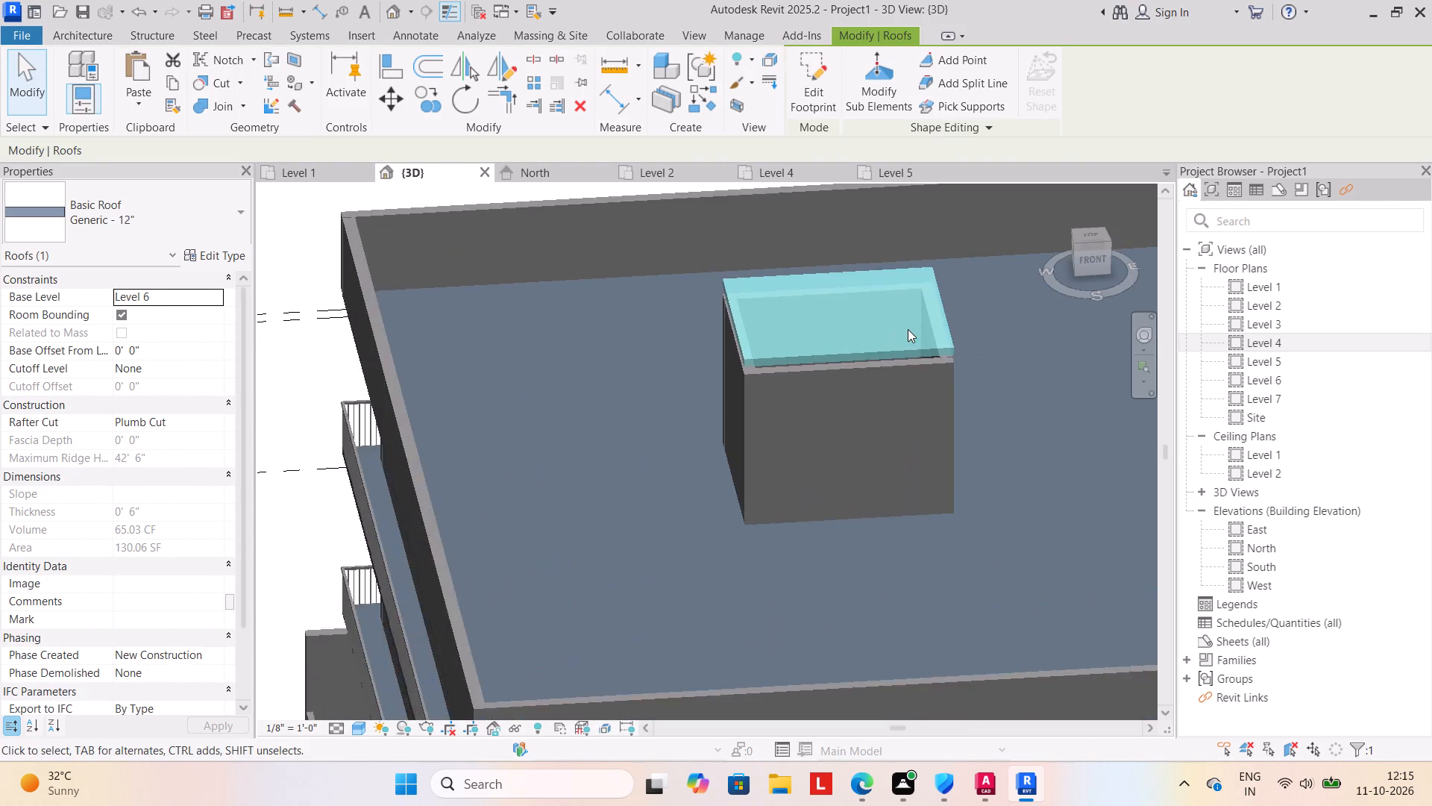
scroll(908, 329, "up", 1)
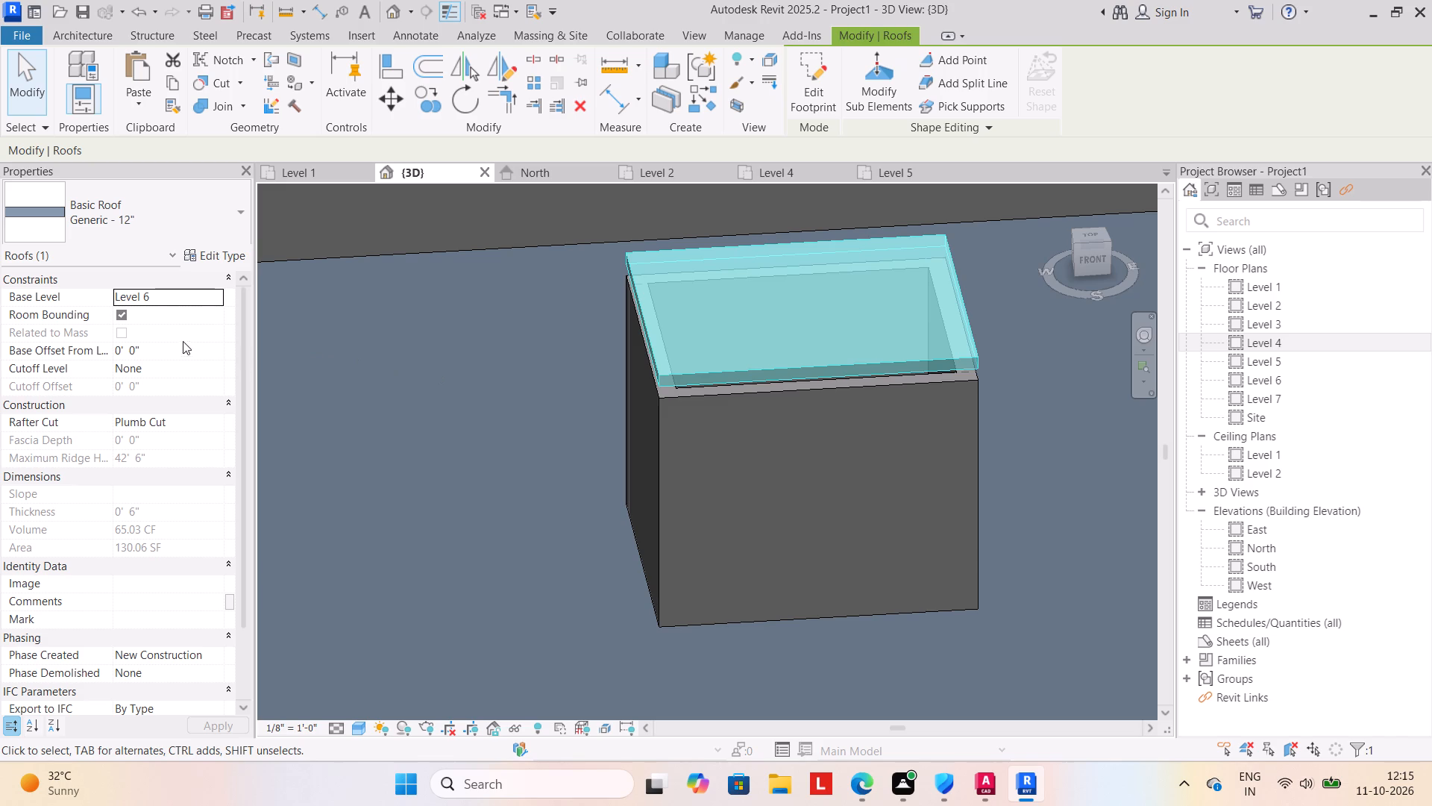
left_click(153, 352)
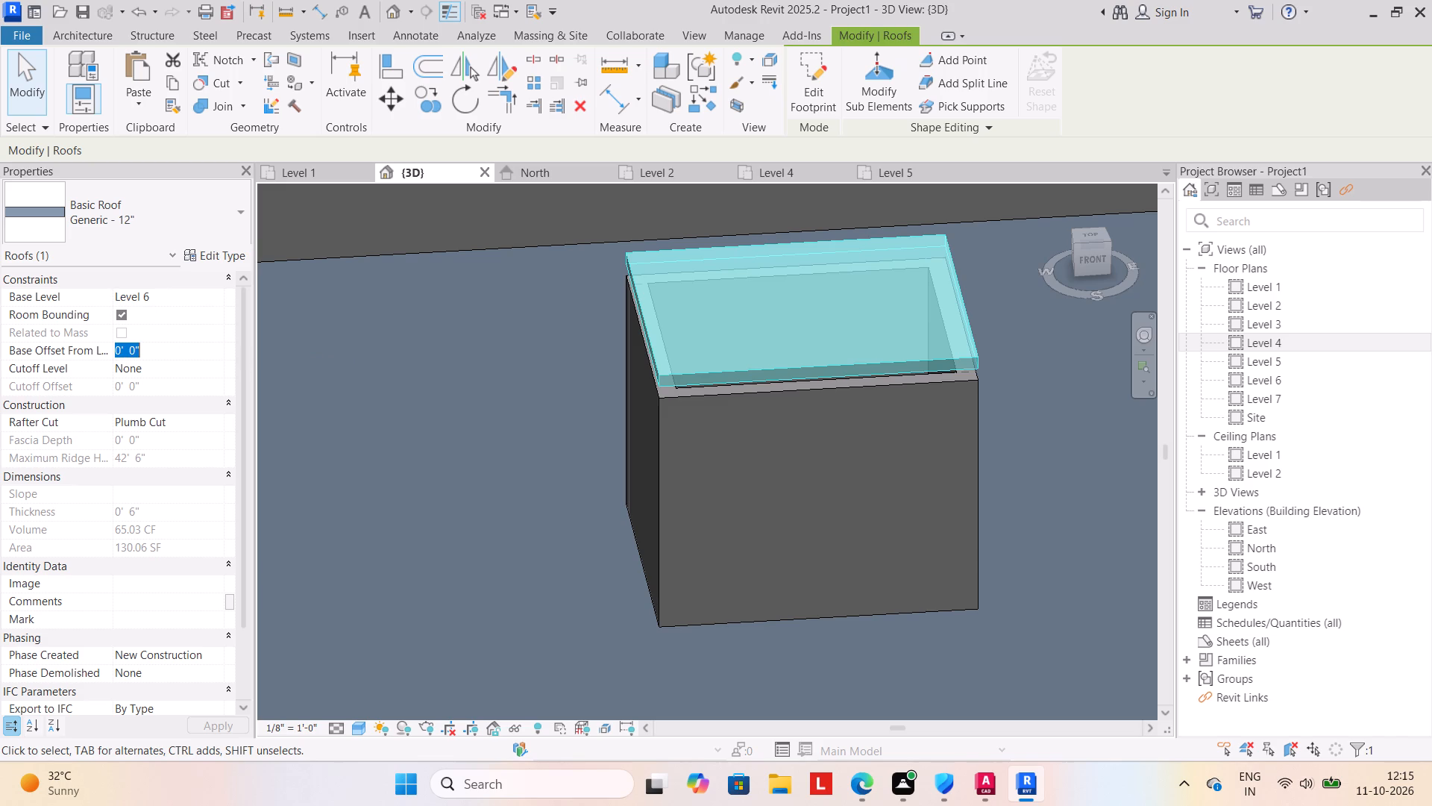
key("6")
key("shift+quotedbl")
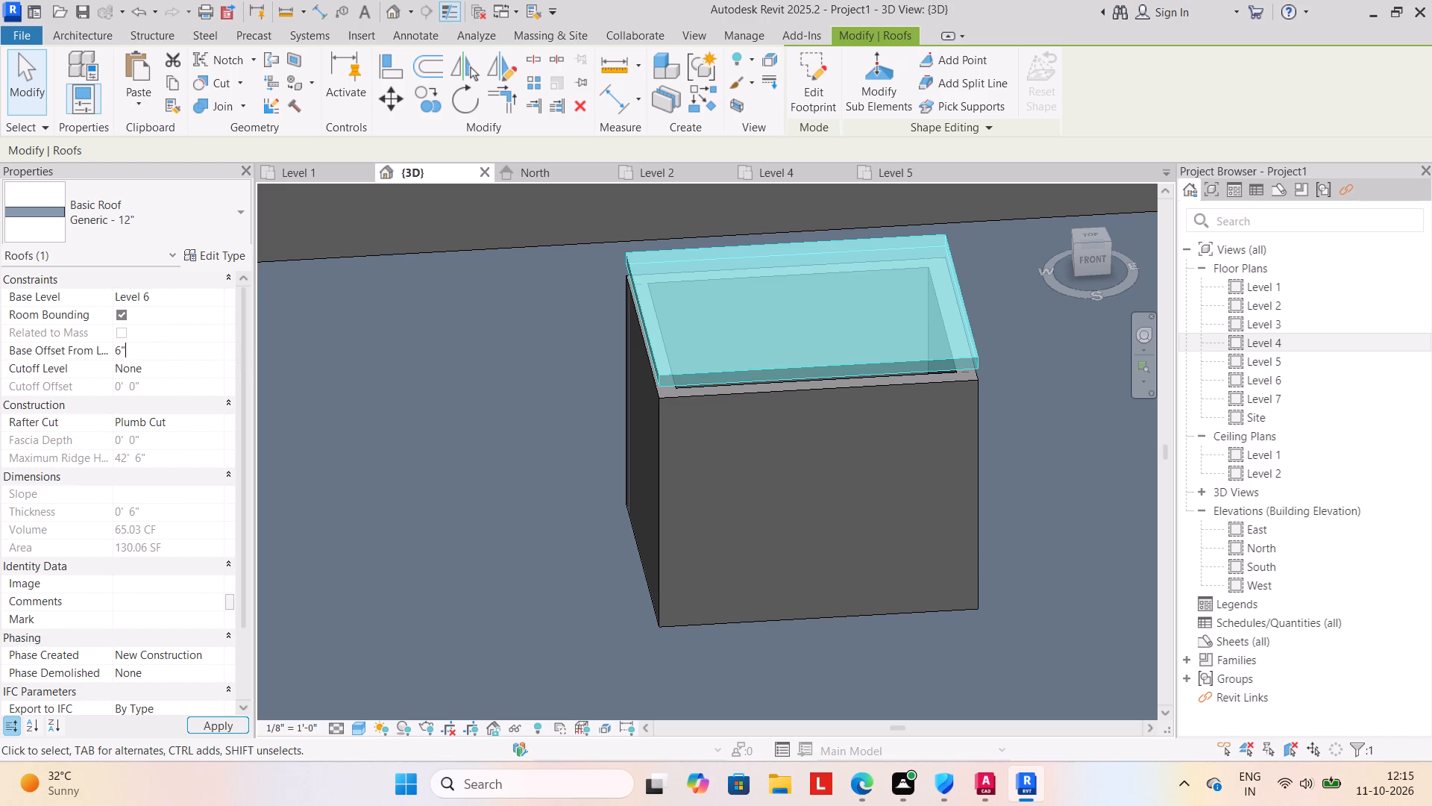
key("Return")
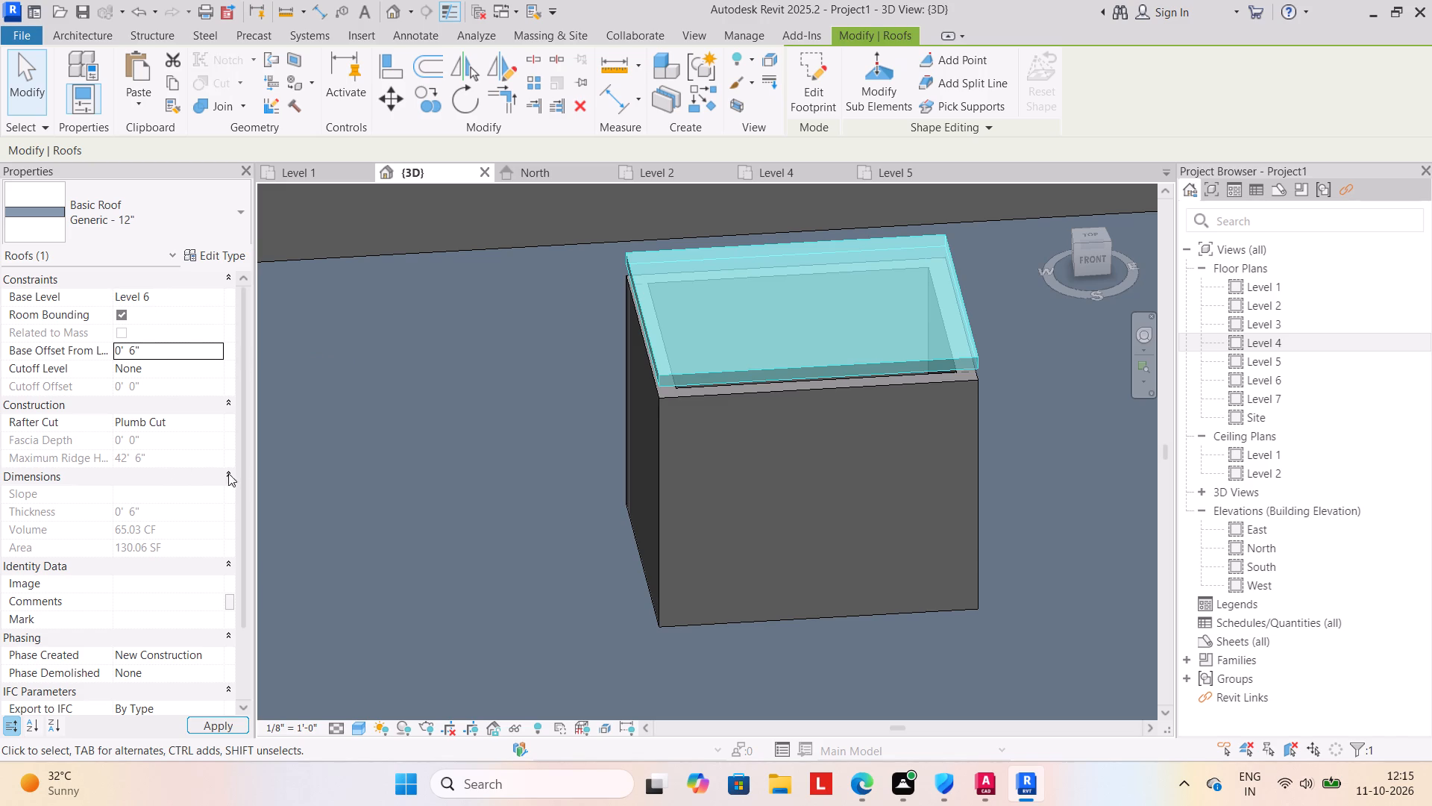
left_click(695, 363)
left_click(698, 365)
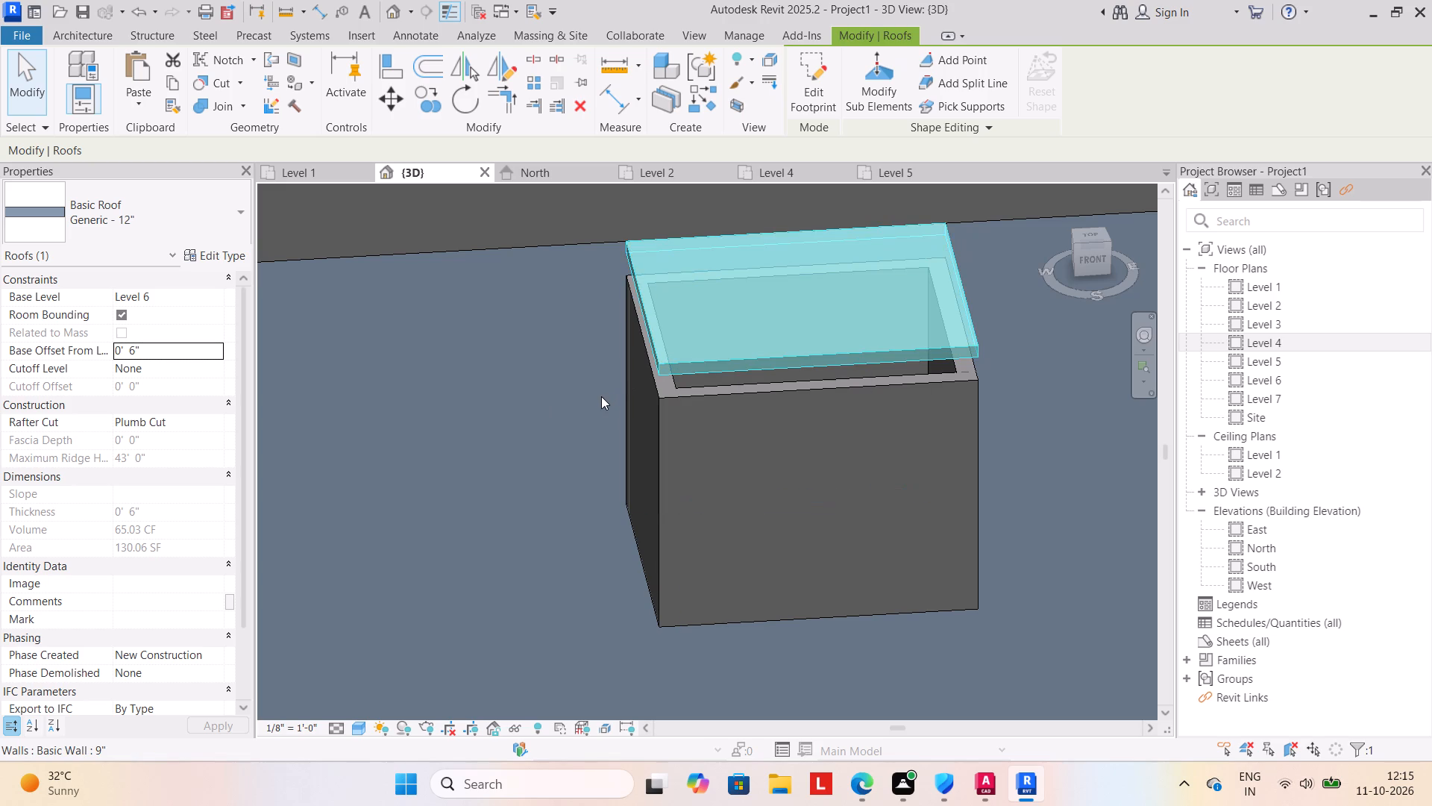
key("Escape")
Set the stair roof's base offset from Level 6 to -6".
left_click(703, 352)
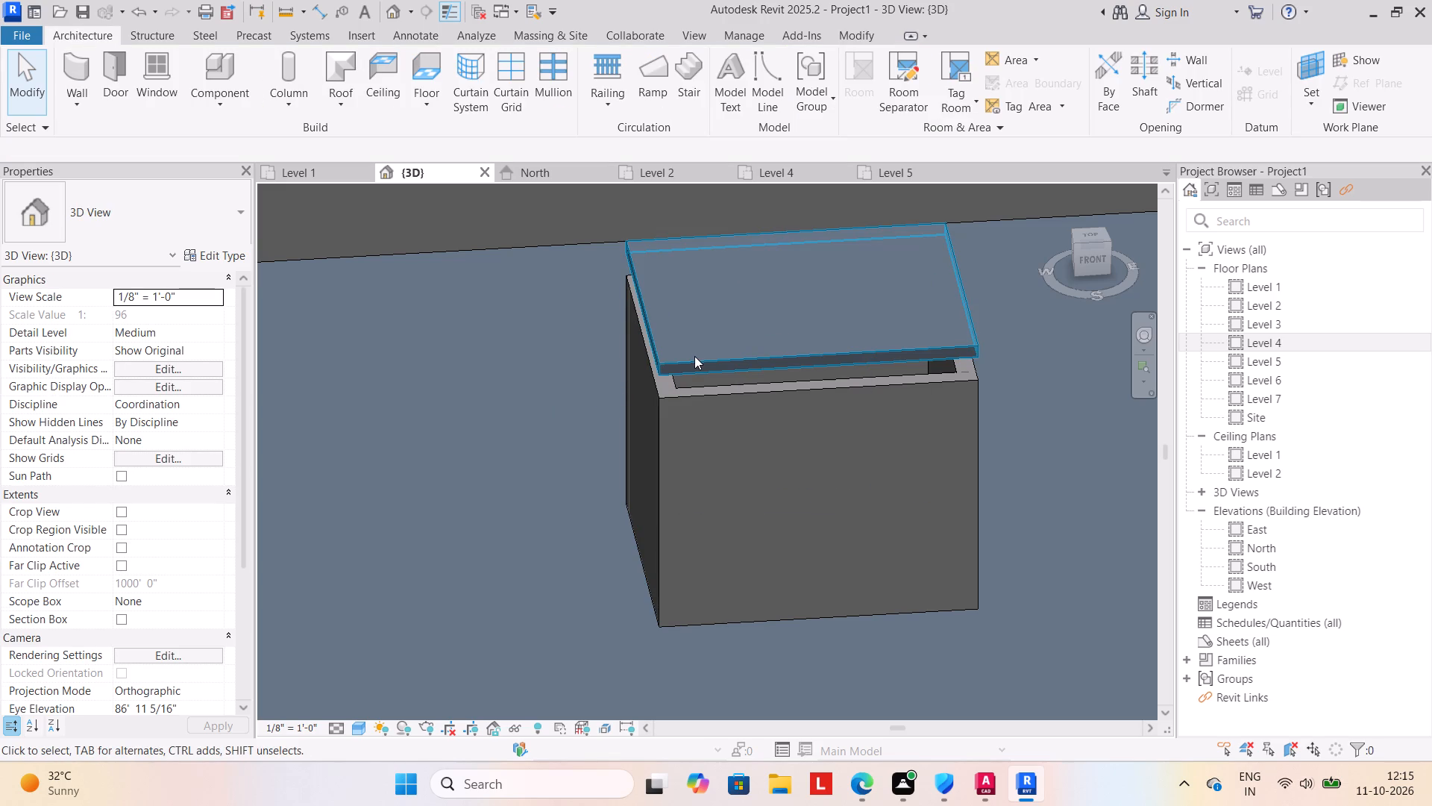
left_click(668, 363)
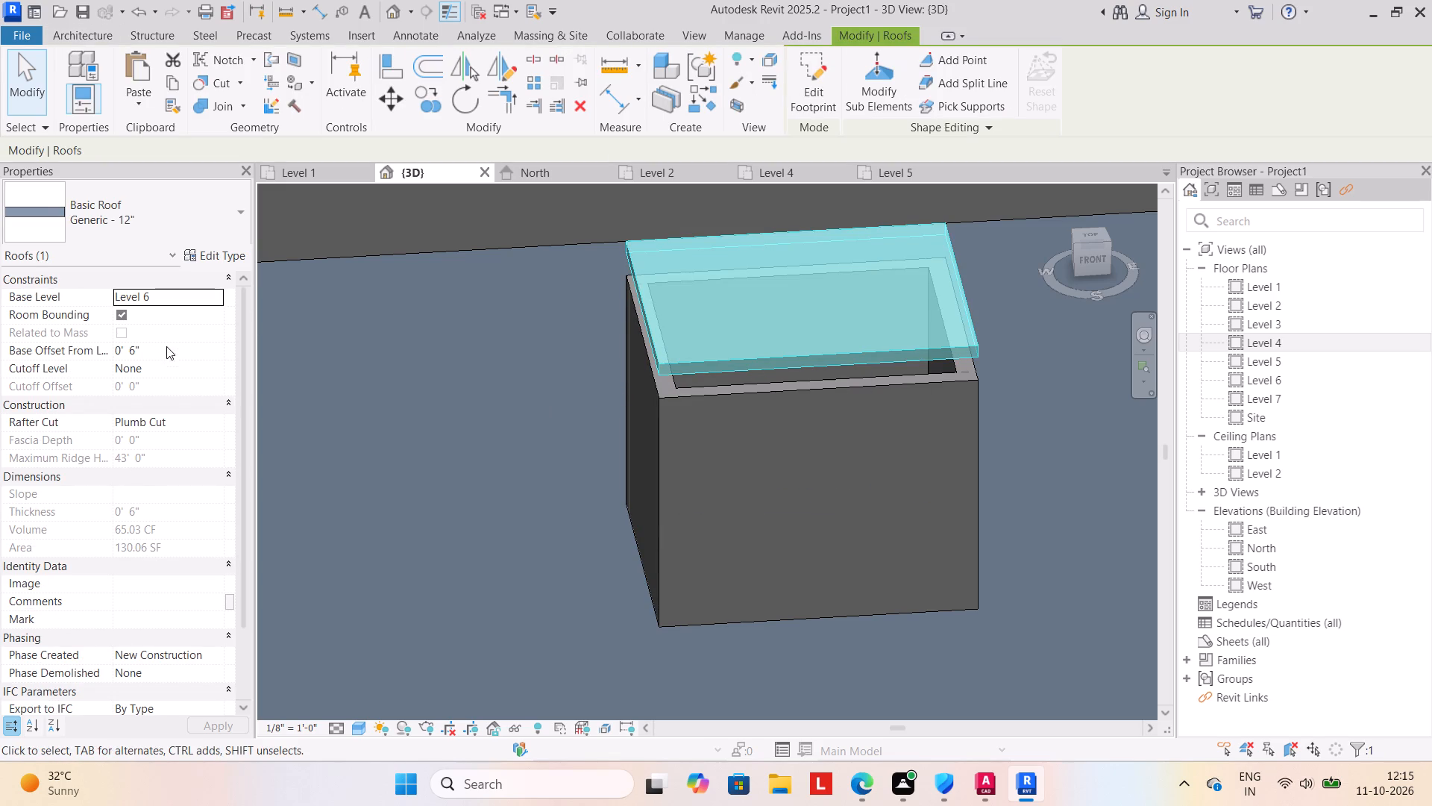
left_click(166, 352)
key("minus")
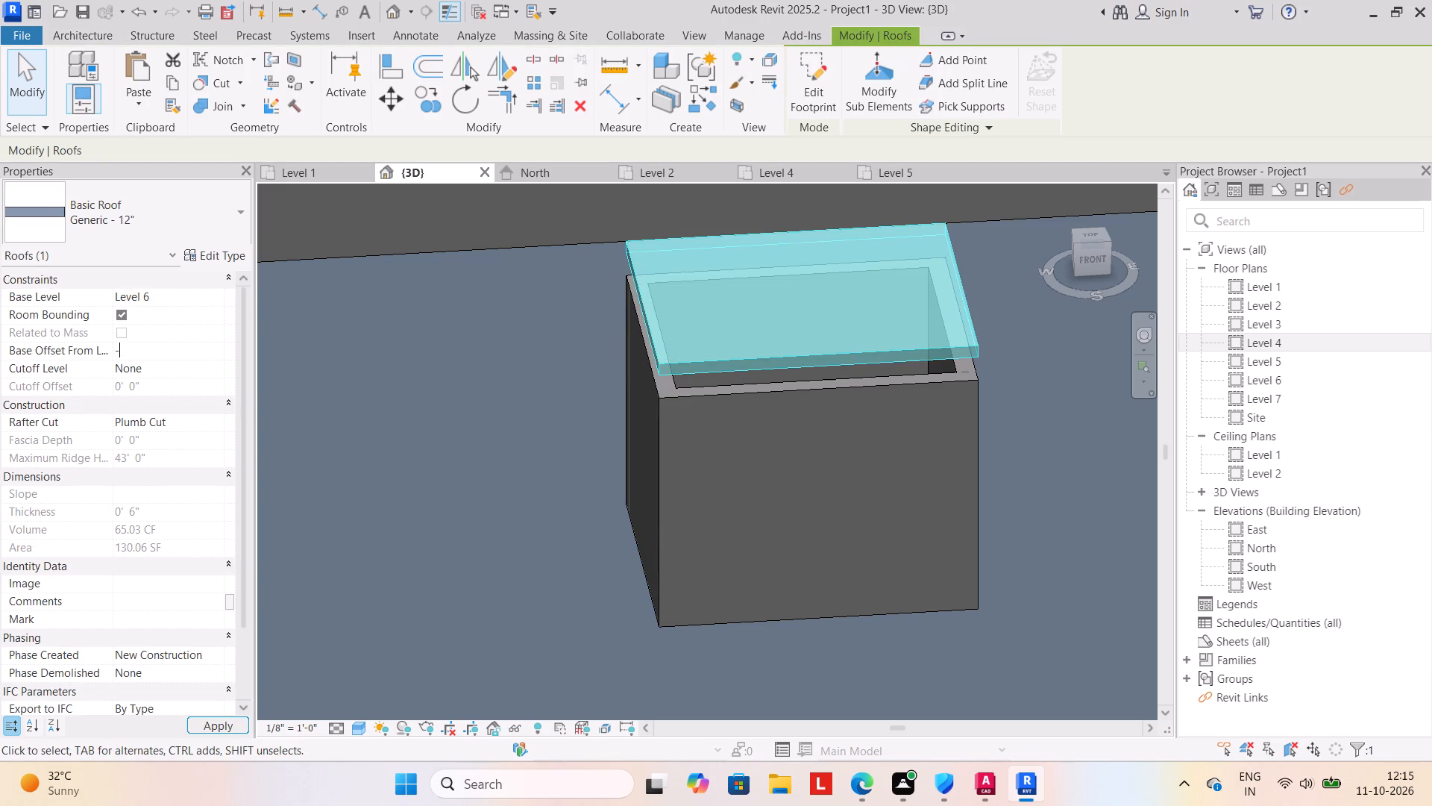
type("6\"")
key("Return")
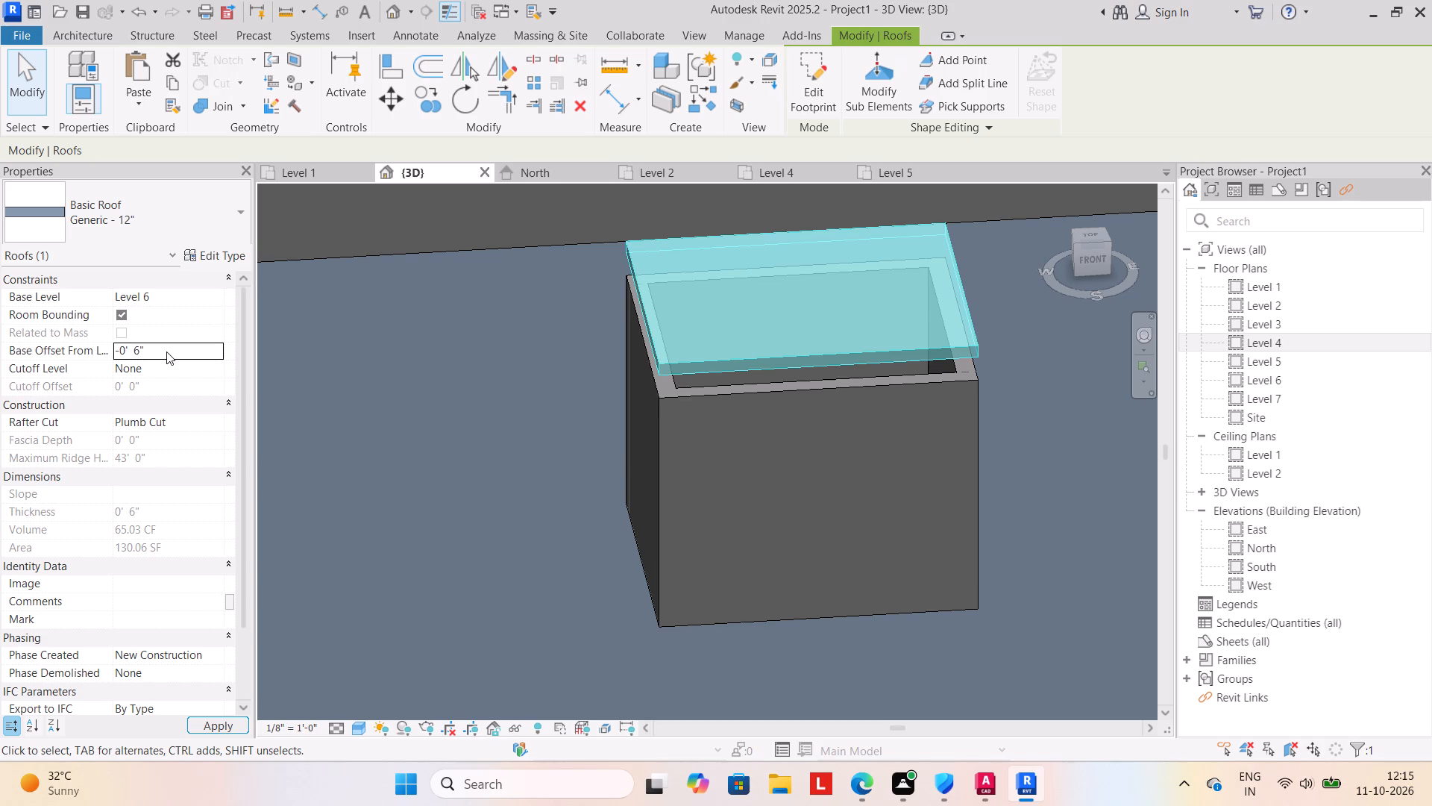
left_click(450, 521)
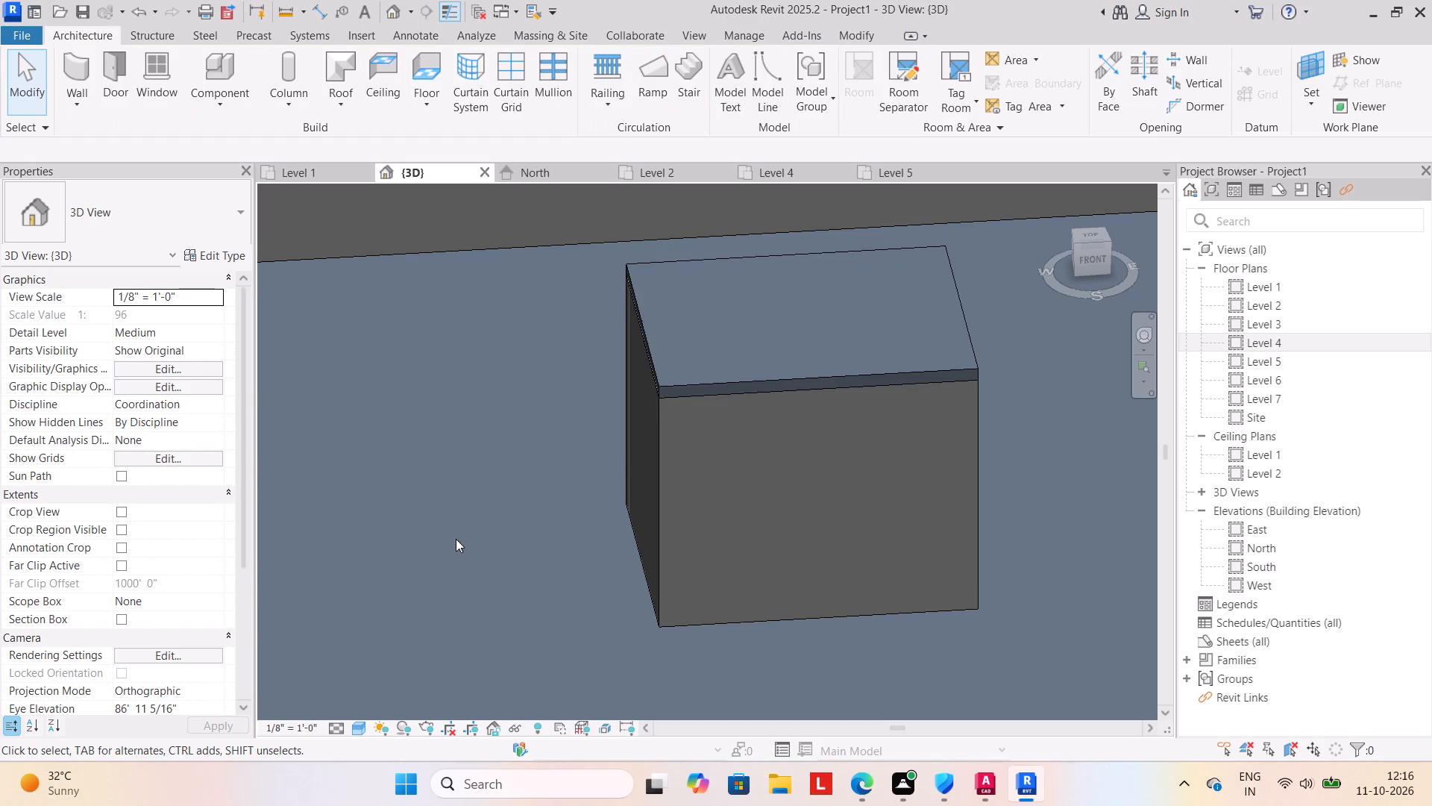
Examine the roofed stair enclosure, the parapet and the building's facades from several sides in the 3D view.
scroll(458, 540, "down", 2)
middle_click_drag(457, 539, 418, 512)
middle_click_drag(404, 567, 446, 573, "shift")
scroll(448, 572, "up", 1)
scroll(448, 569, "down", 1)
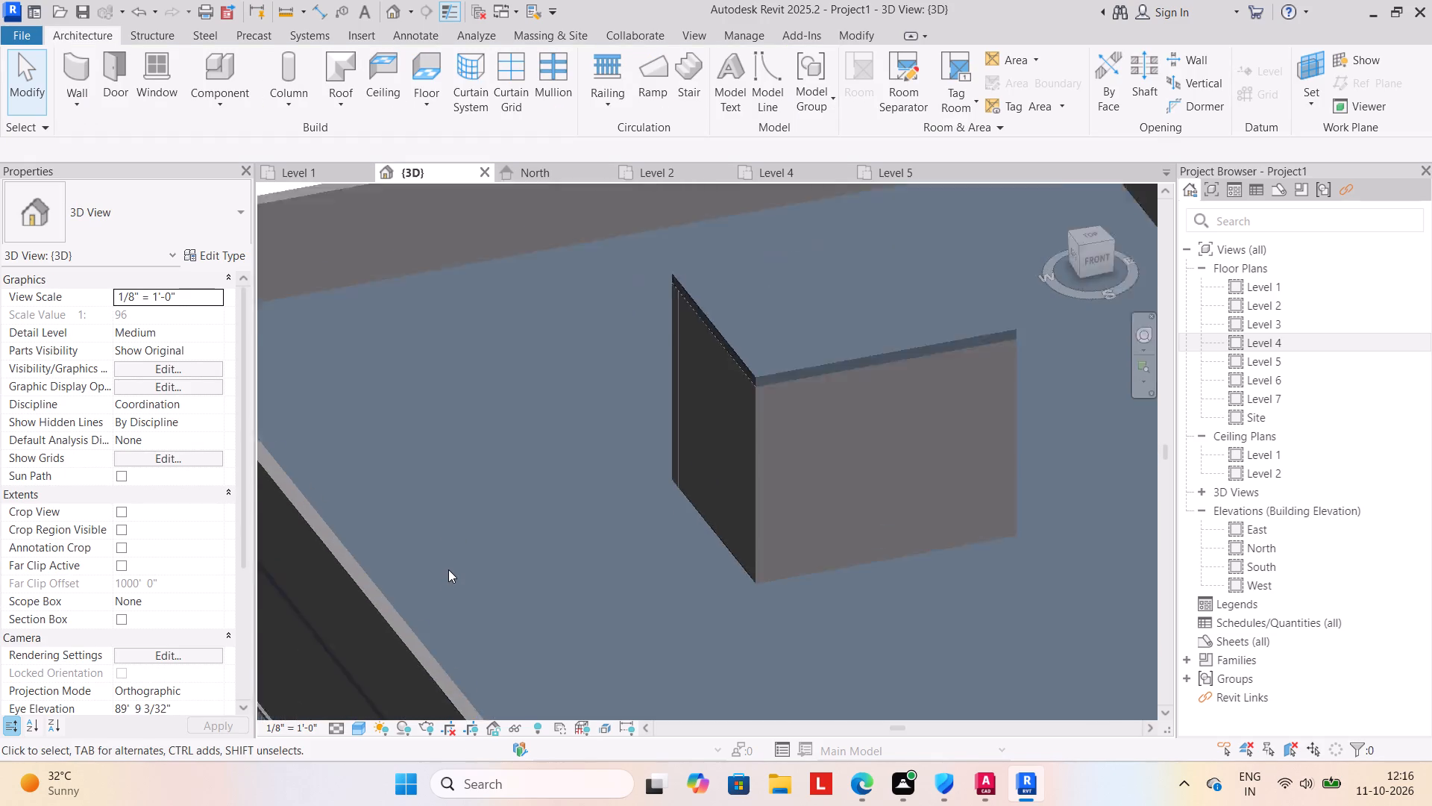
scroll(448, 569, "down", 2)
middle_click_drag(439, 594, 500, 608, "shift")
middle_click_drag(477, 585, 750, 619, "shift")
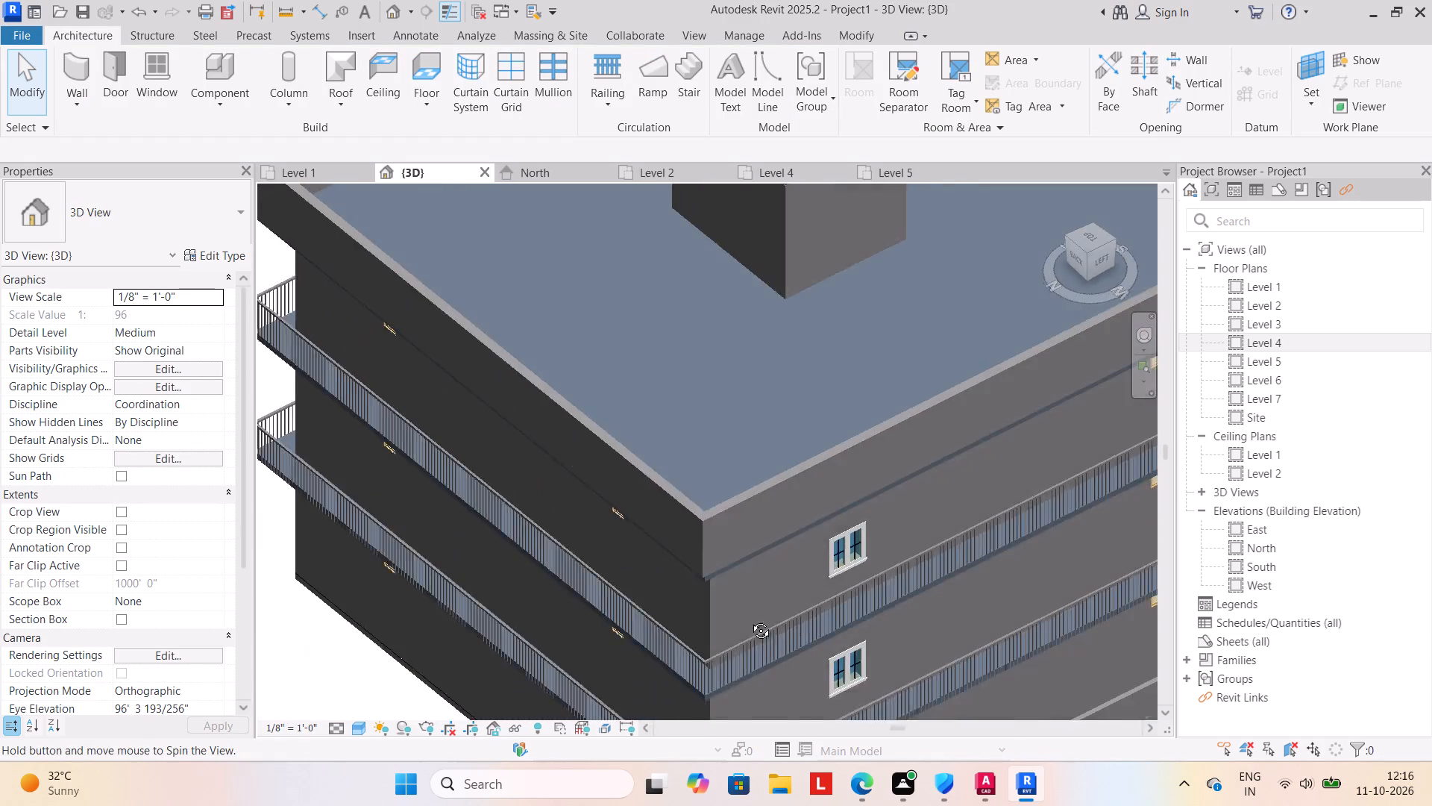
middle_click_drag(750, 619, 753, 616, "shift")
middle_click_drag(624, 555, 499, 537, "shift")
scroll(519, 547, "down", 2)
middle_click_drag(518, 548, 425, 402)
middle_click_drag(681, 516, 447, 502, "shift")
middle_click_drag(556, 520, 559, 441)
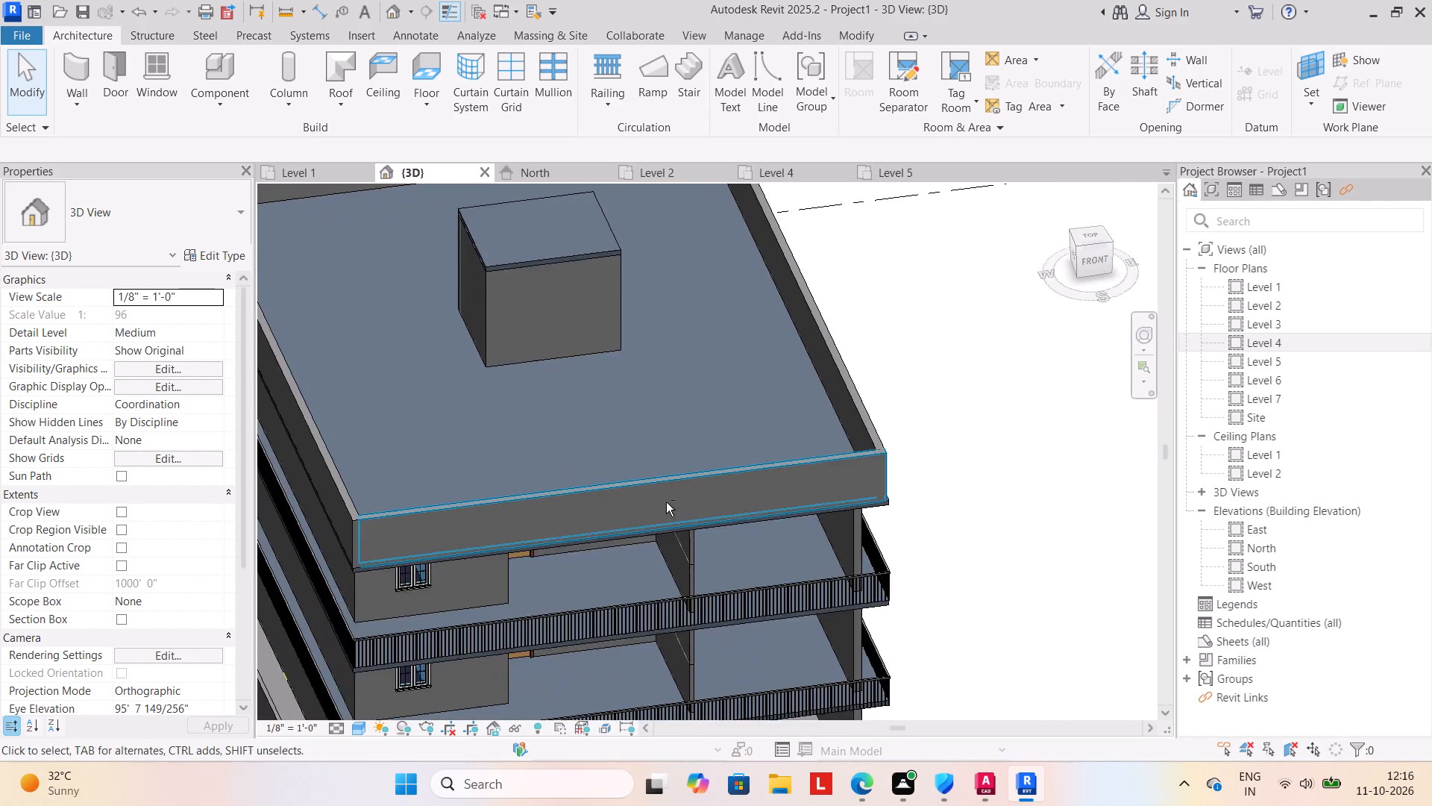
middle_click_drag(666, 502, 619, 499, "shift")
scroll(606, 478, "down", 1)
middle_click_drag(603, 477, 697, 510)
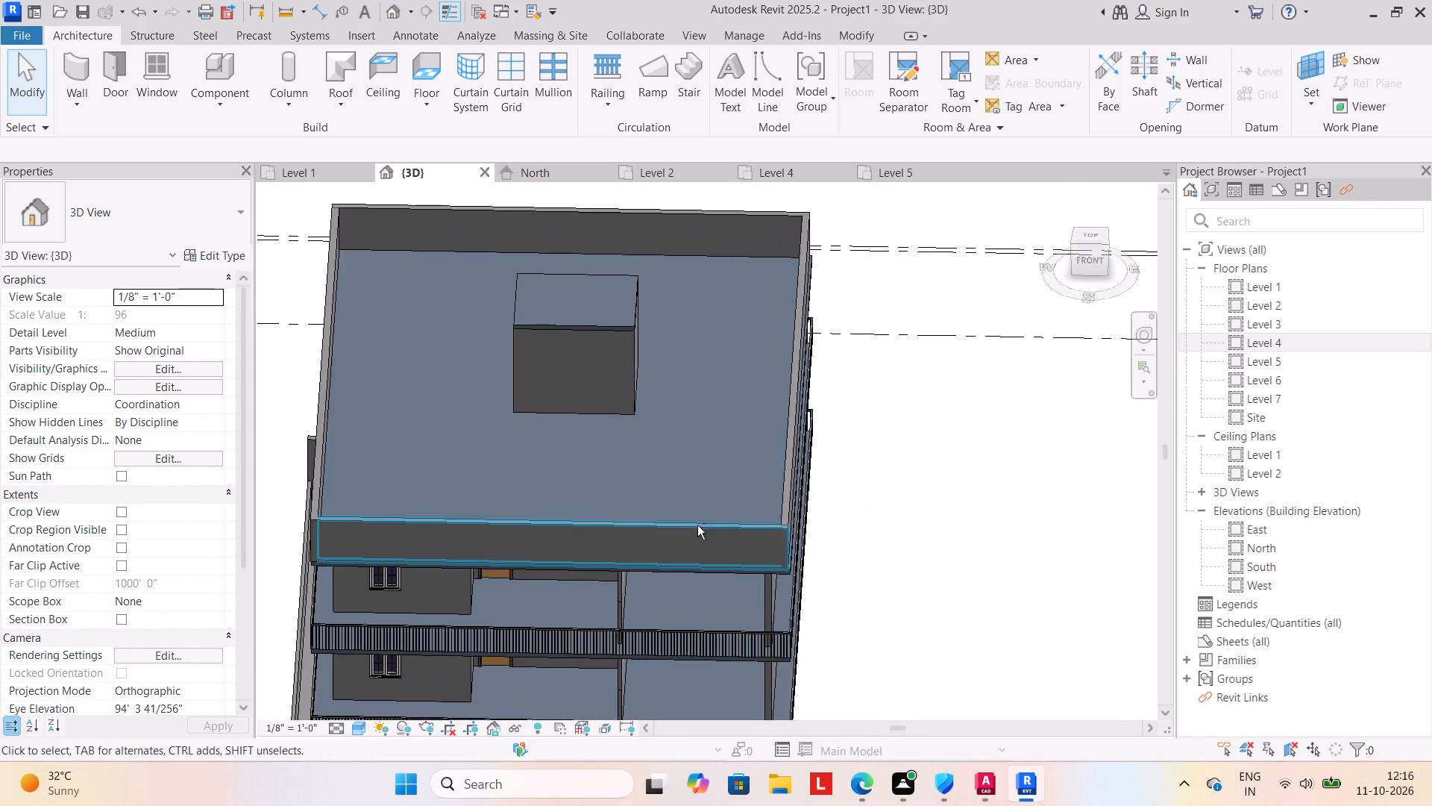
middle_click_drag(696, 525, 715, 512, "shift")
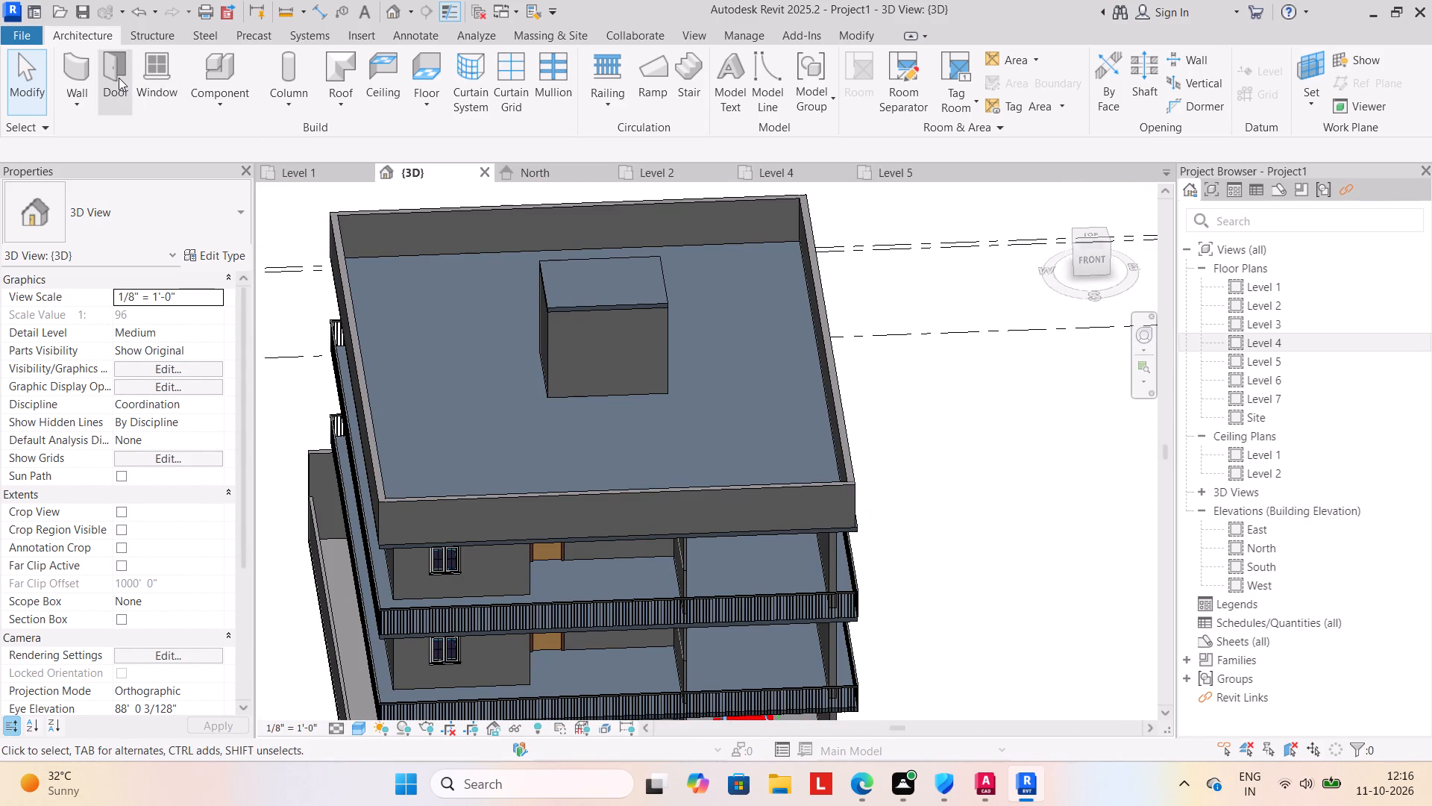
Place a Single-Flush 36" x 84" door centred in the front wall of the rooftop stair enclosure.
left_click(118, 77)
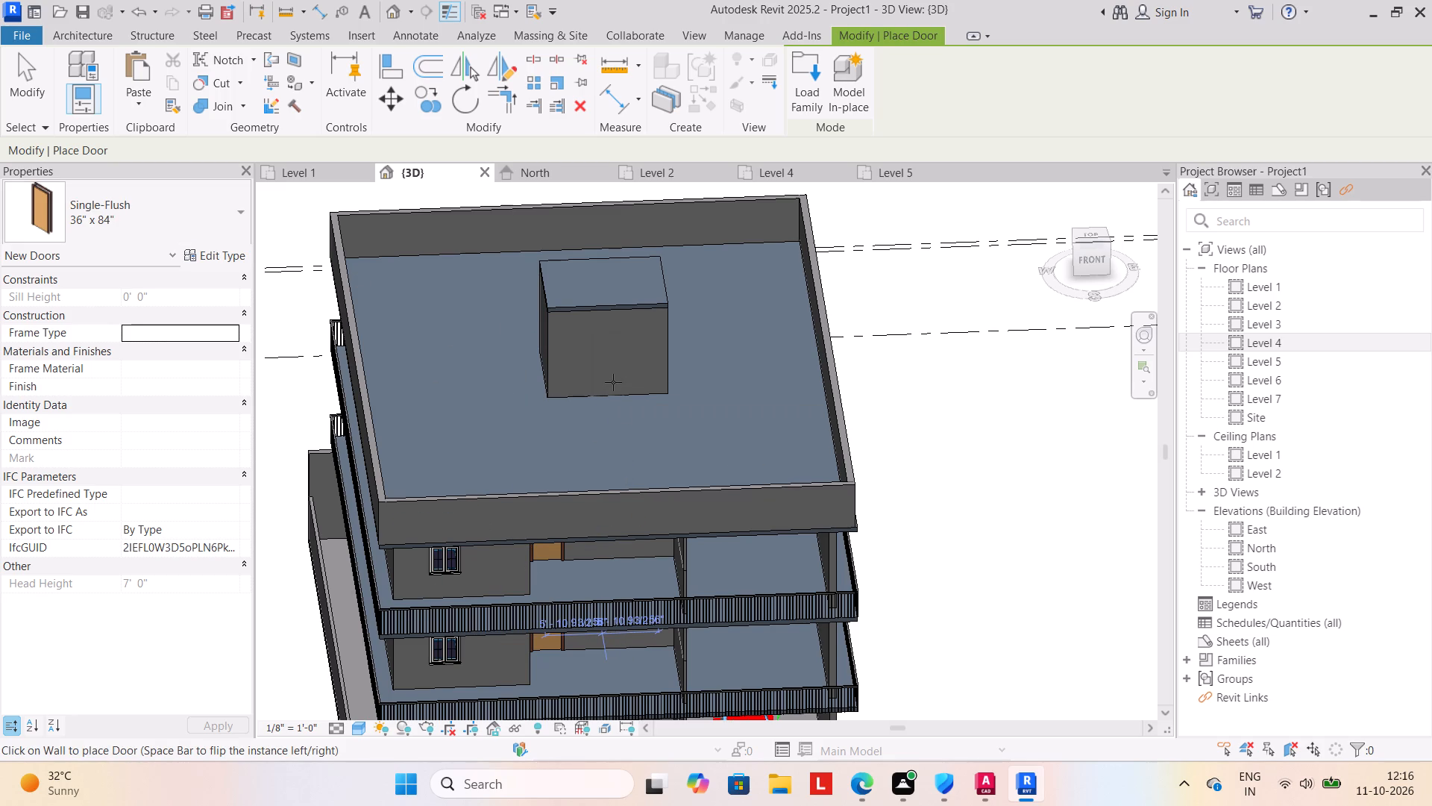
left_click(613, 382)
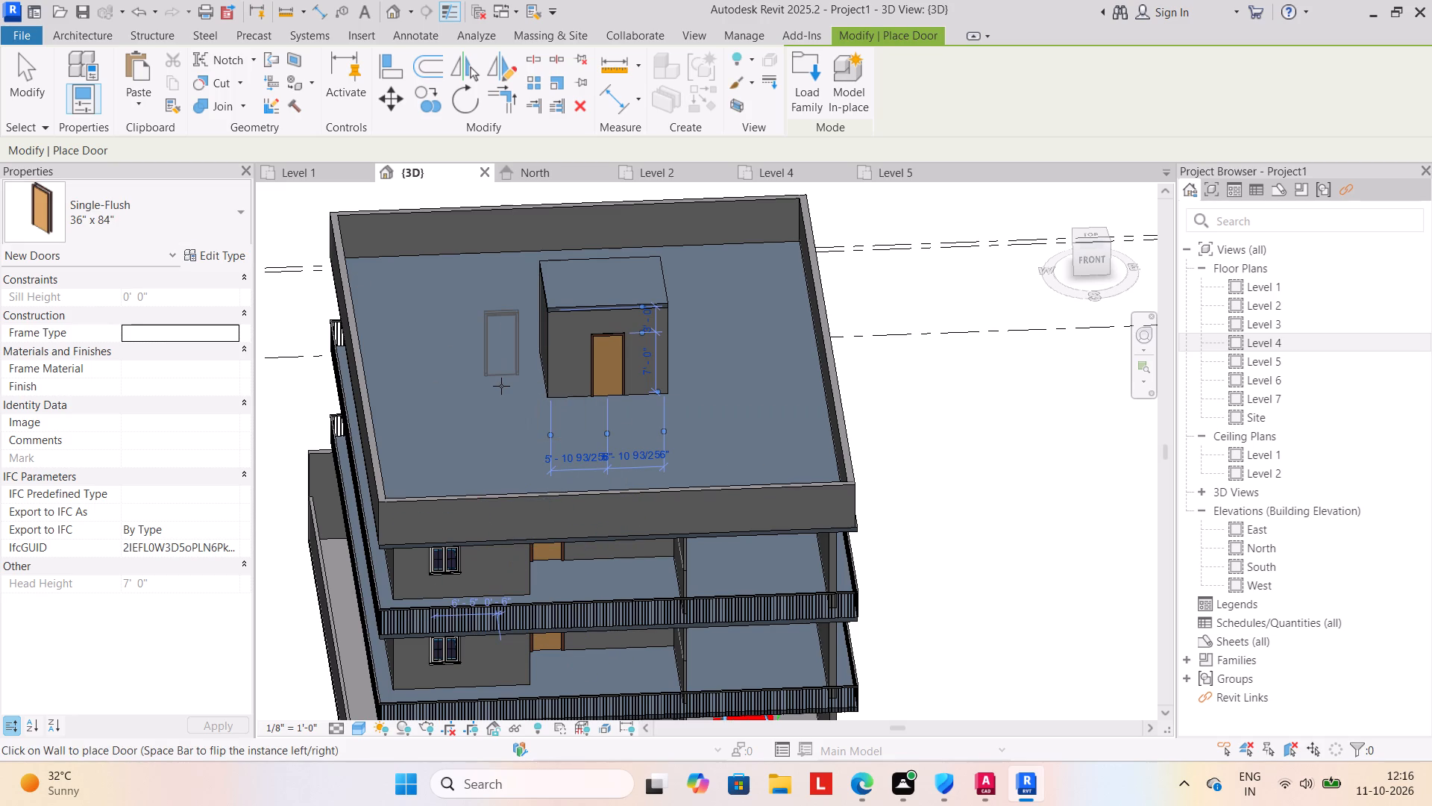
key("Escape")
key("Escape")
key("Escape")
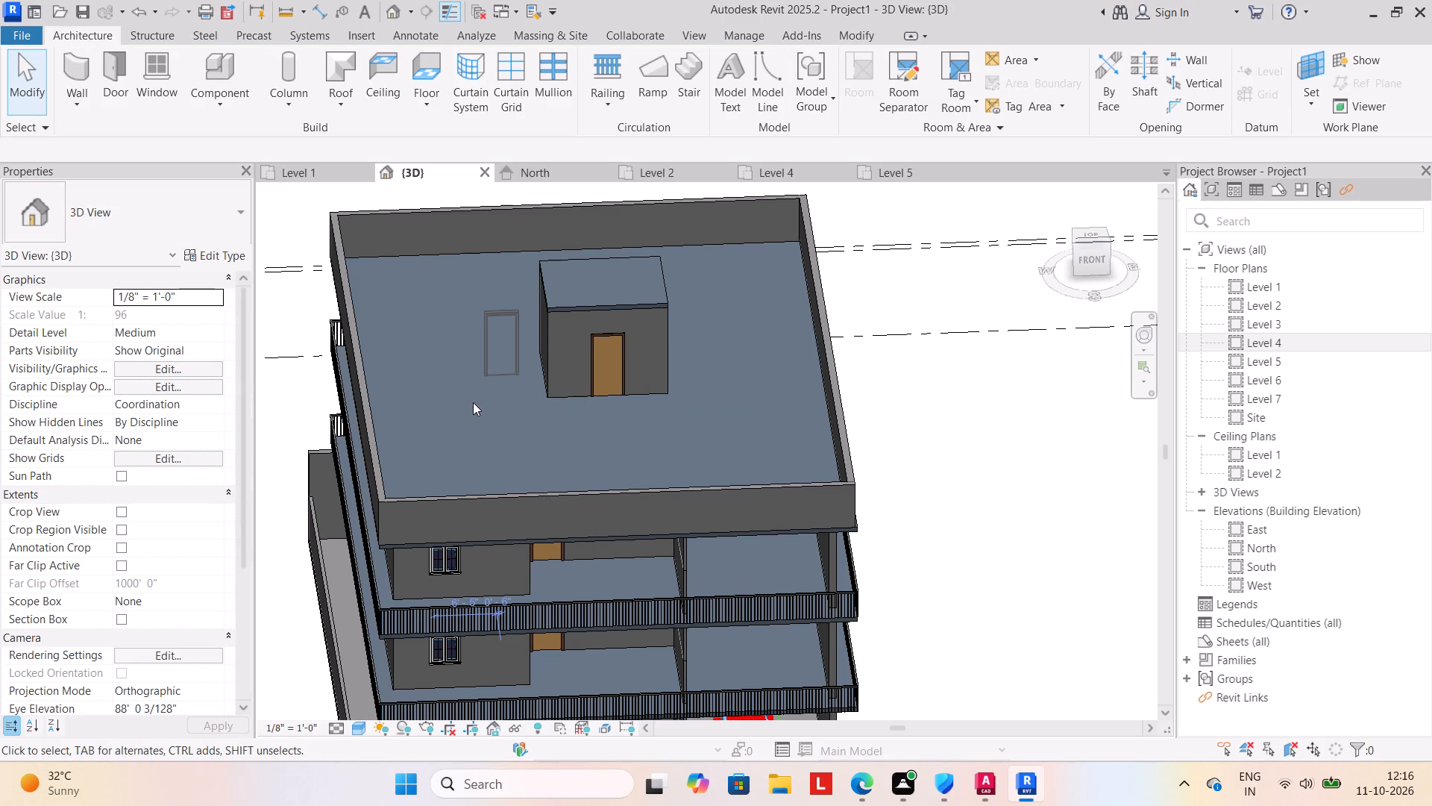
key("Escape")
key("Escape")
key("Escape")
Place a Window-Casement-Double 34" x 36" window centred in the left side wall of the rooftop stair enclosure, dismissing the save reminder.
middle_click_drag(468, 457, 521, 461, "shift")
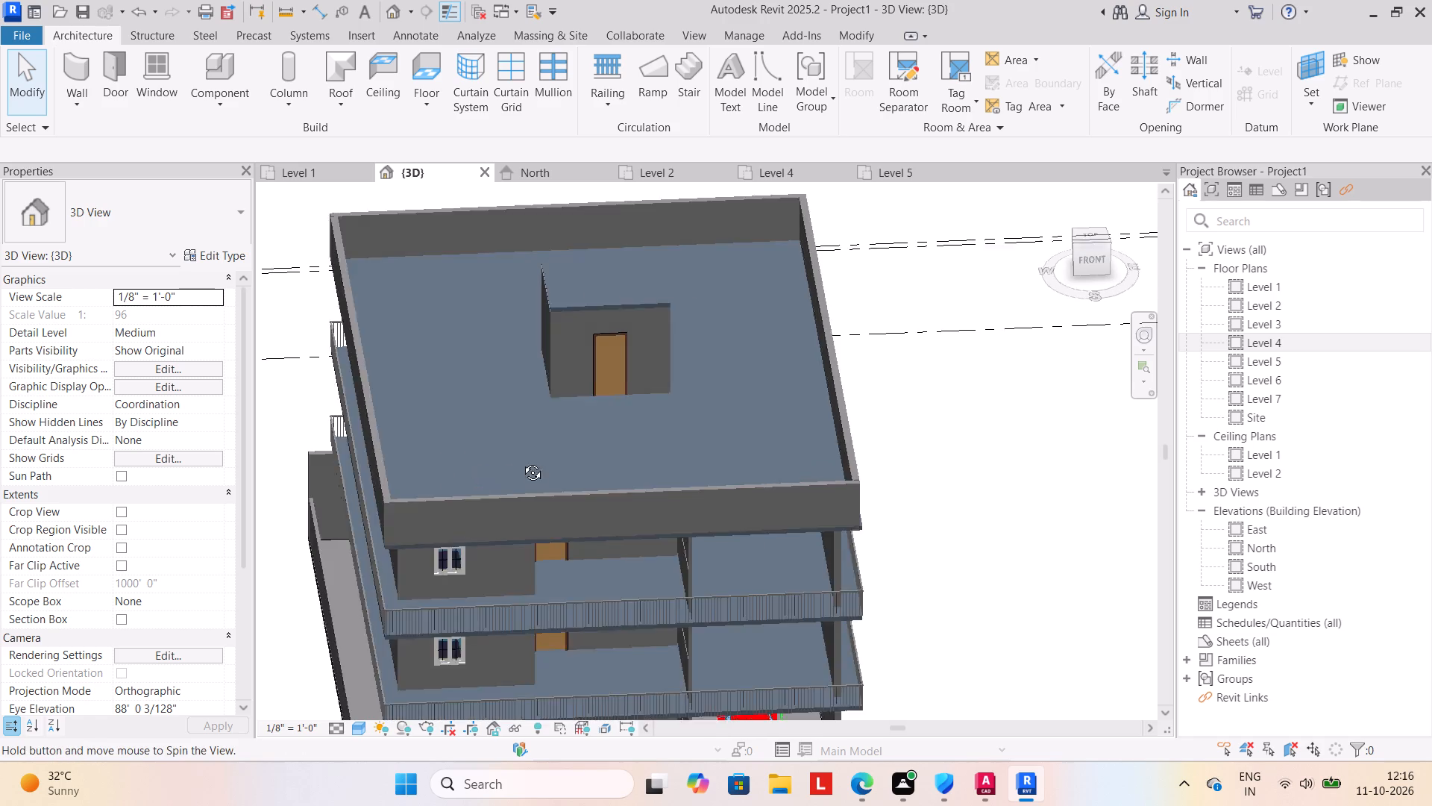
middle_click_drag(521, 461, 637, 462, "shift")
middle_click_drag(627, 428, 541, 456)
scroll(570, 480, "down", 1)
middle_click_drag(659, 522, 685, 522, "shift")
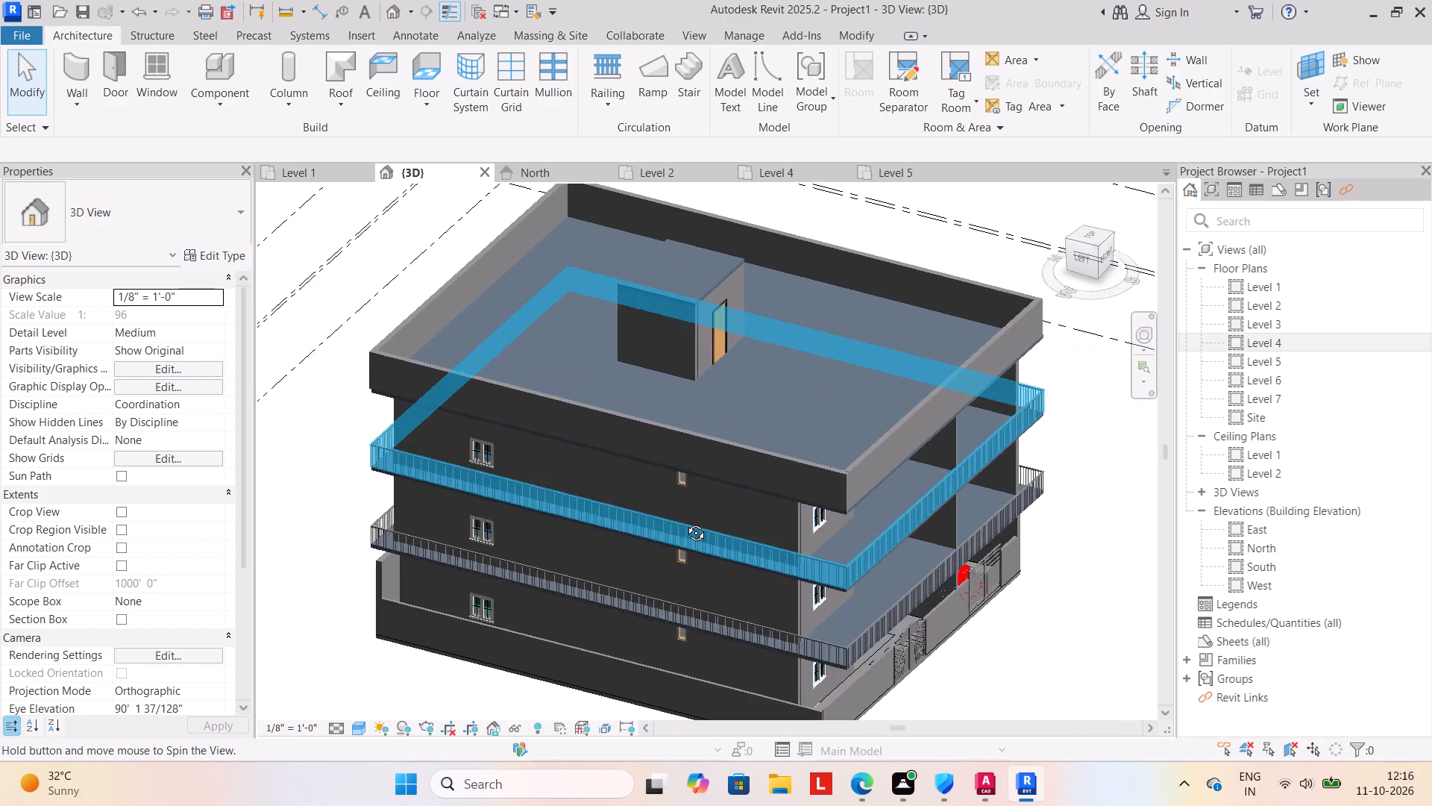
middle_click_drag(685, 522, 720, 509, "shift")
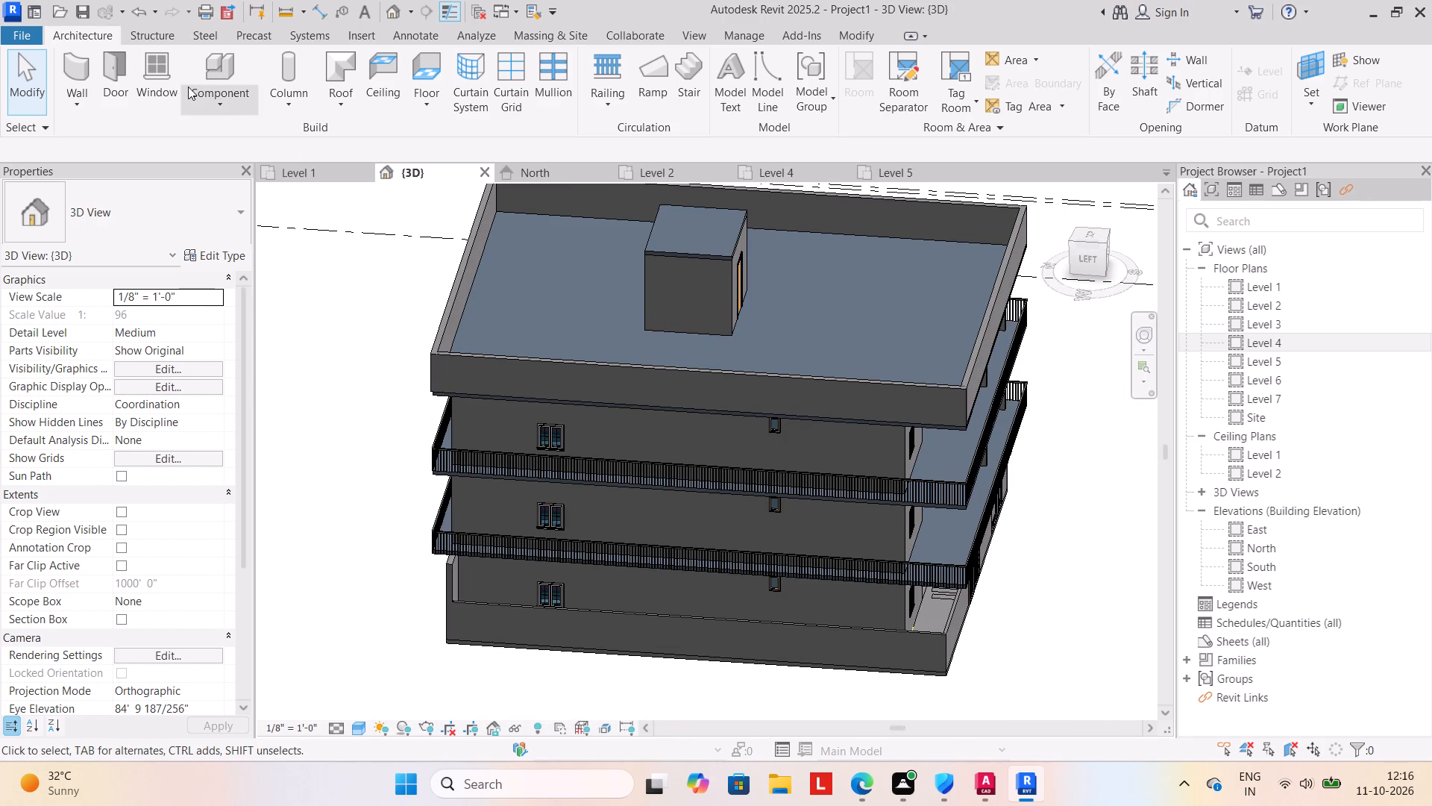
left_click(155, 72)
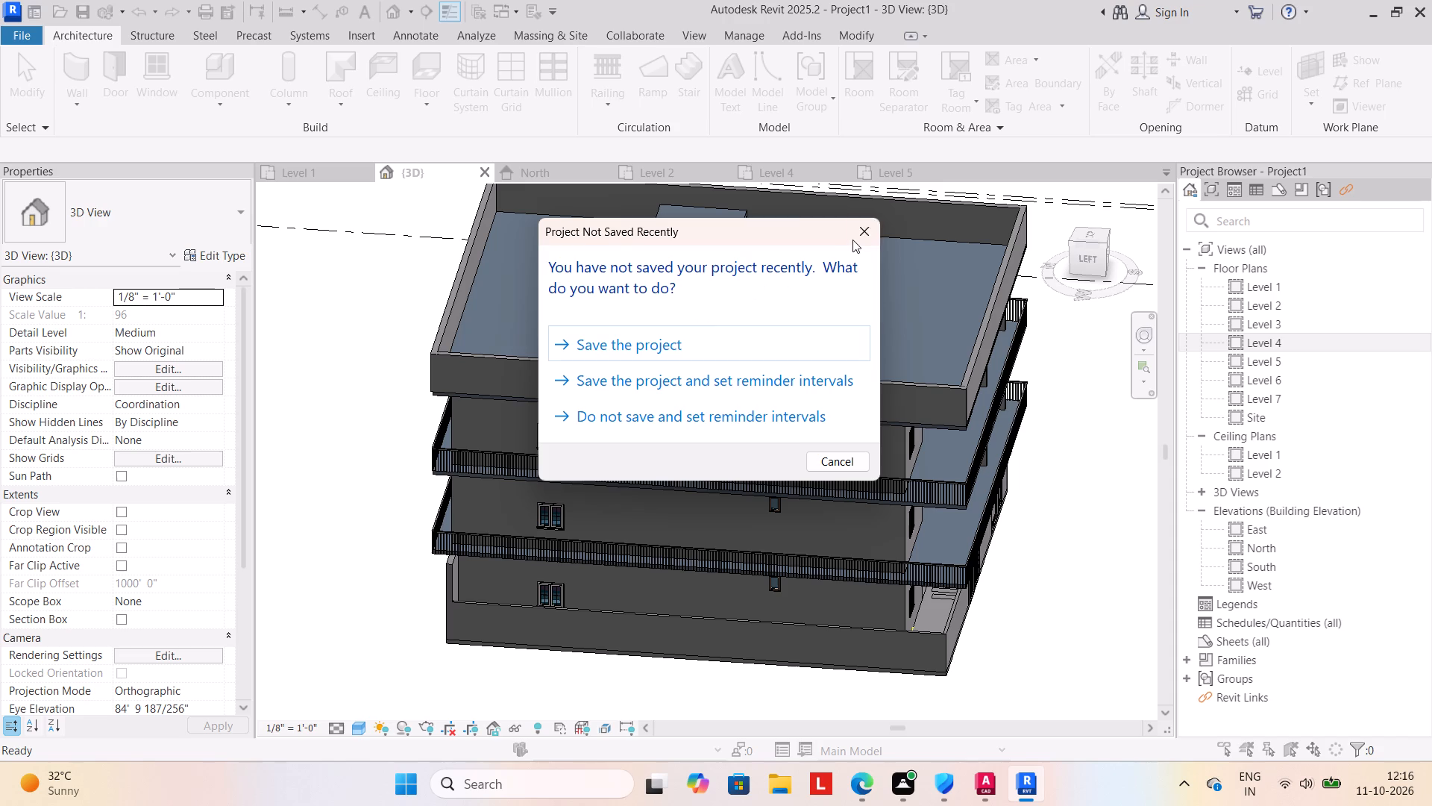
left_click(854, 228)
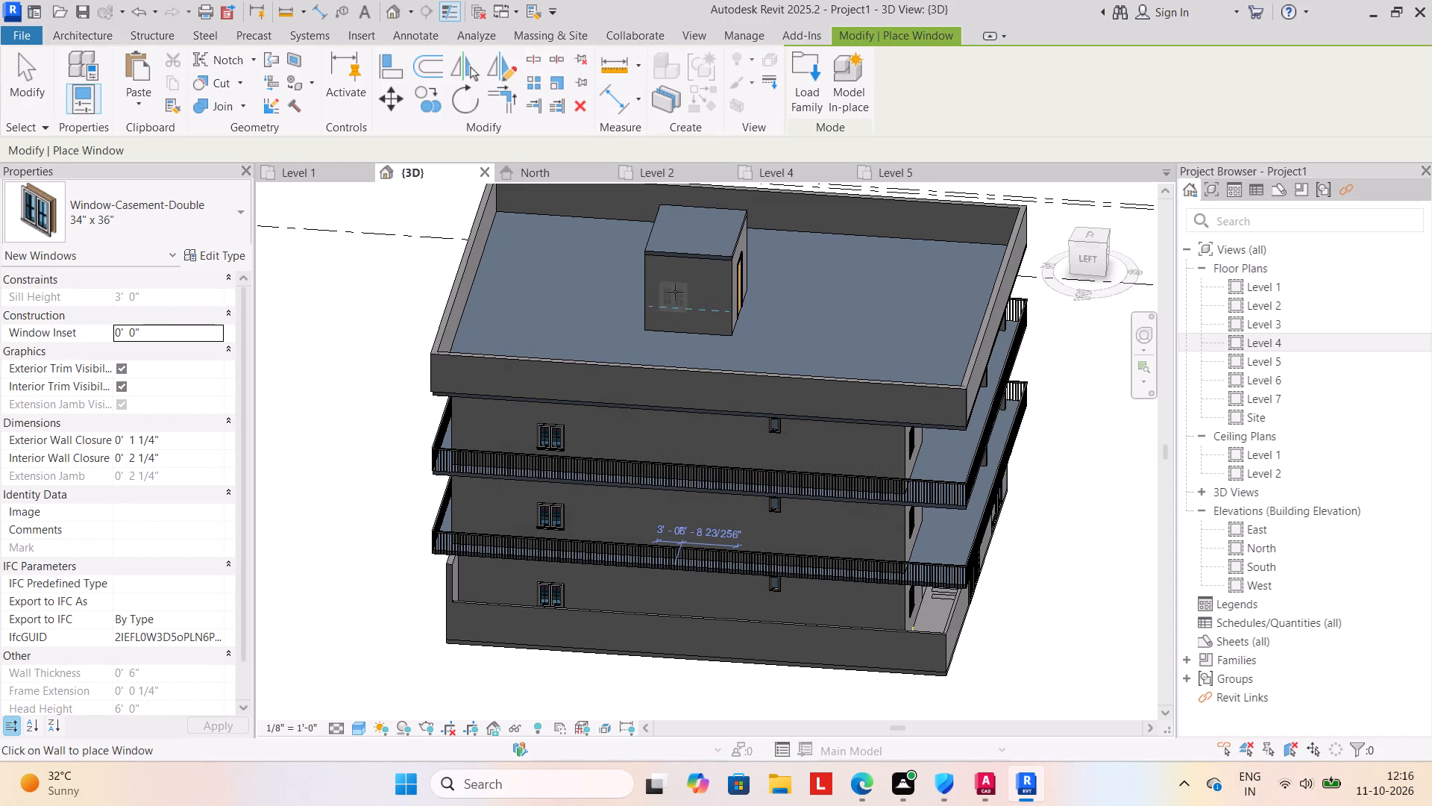
left_click(688, 285)
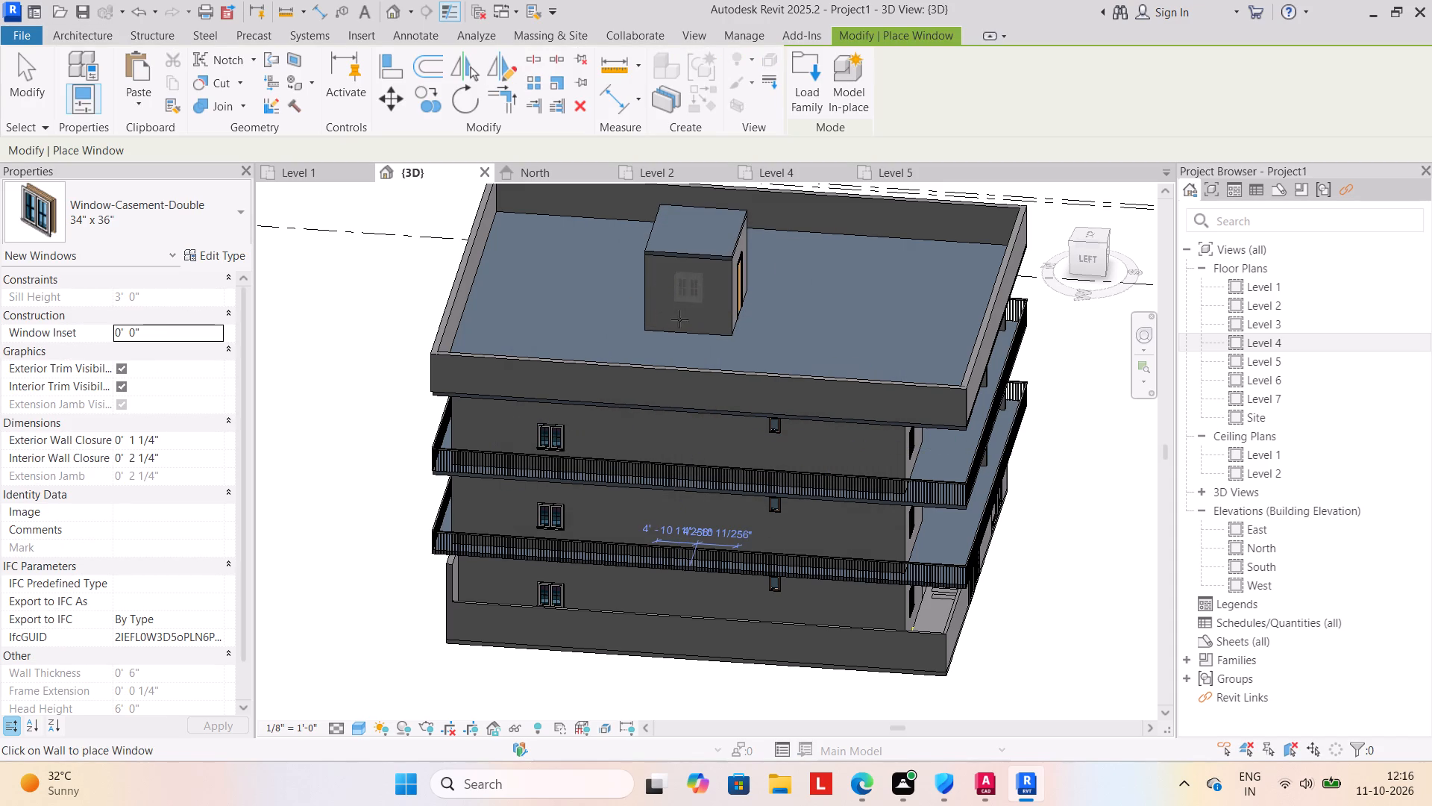
key("Escape")
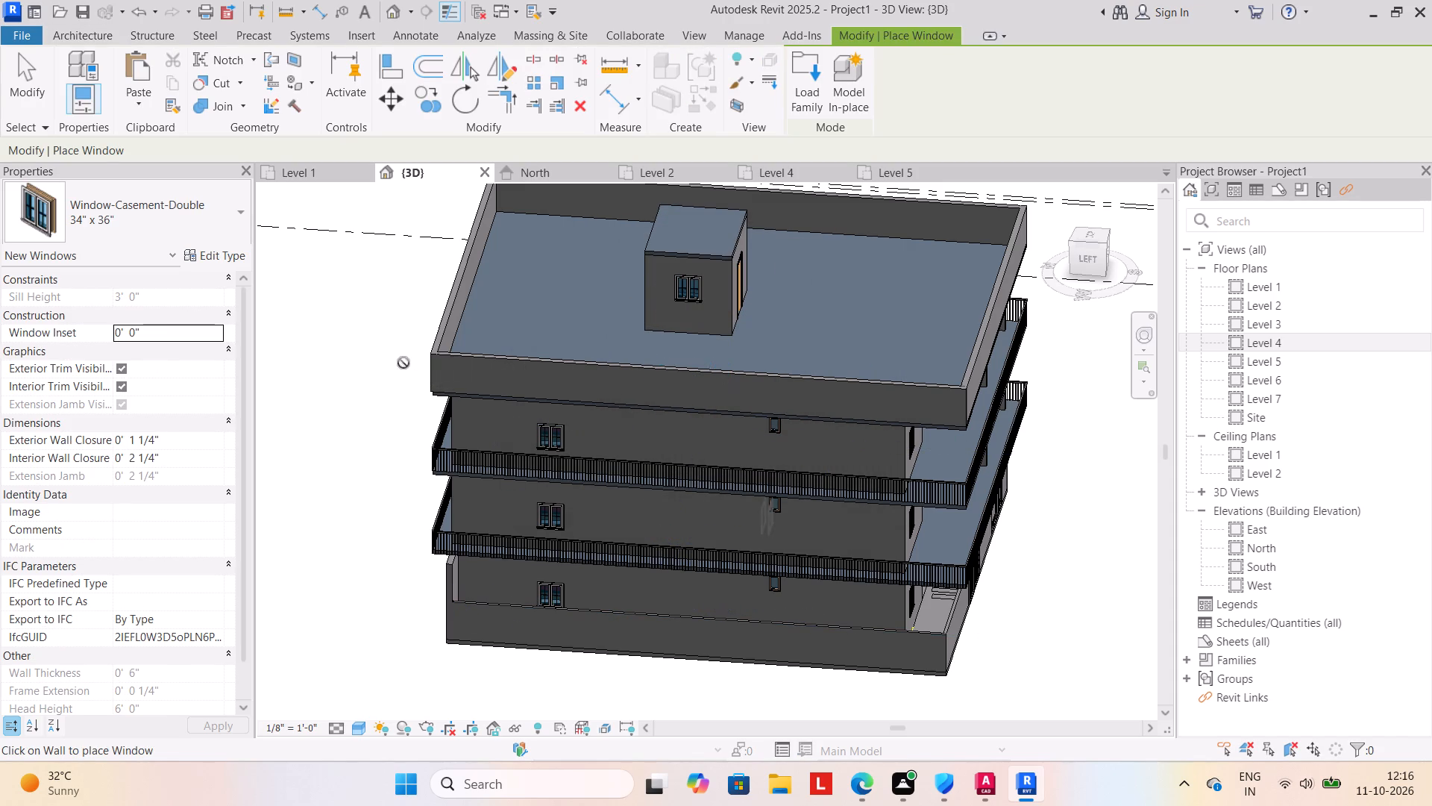
key("Escape")
Save the project to the Desktop as a project file named FU26.dwg.
left_click(28, 34)
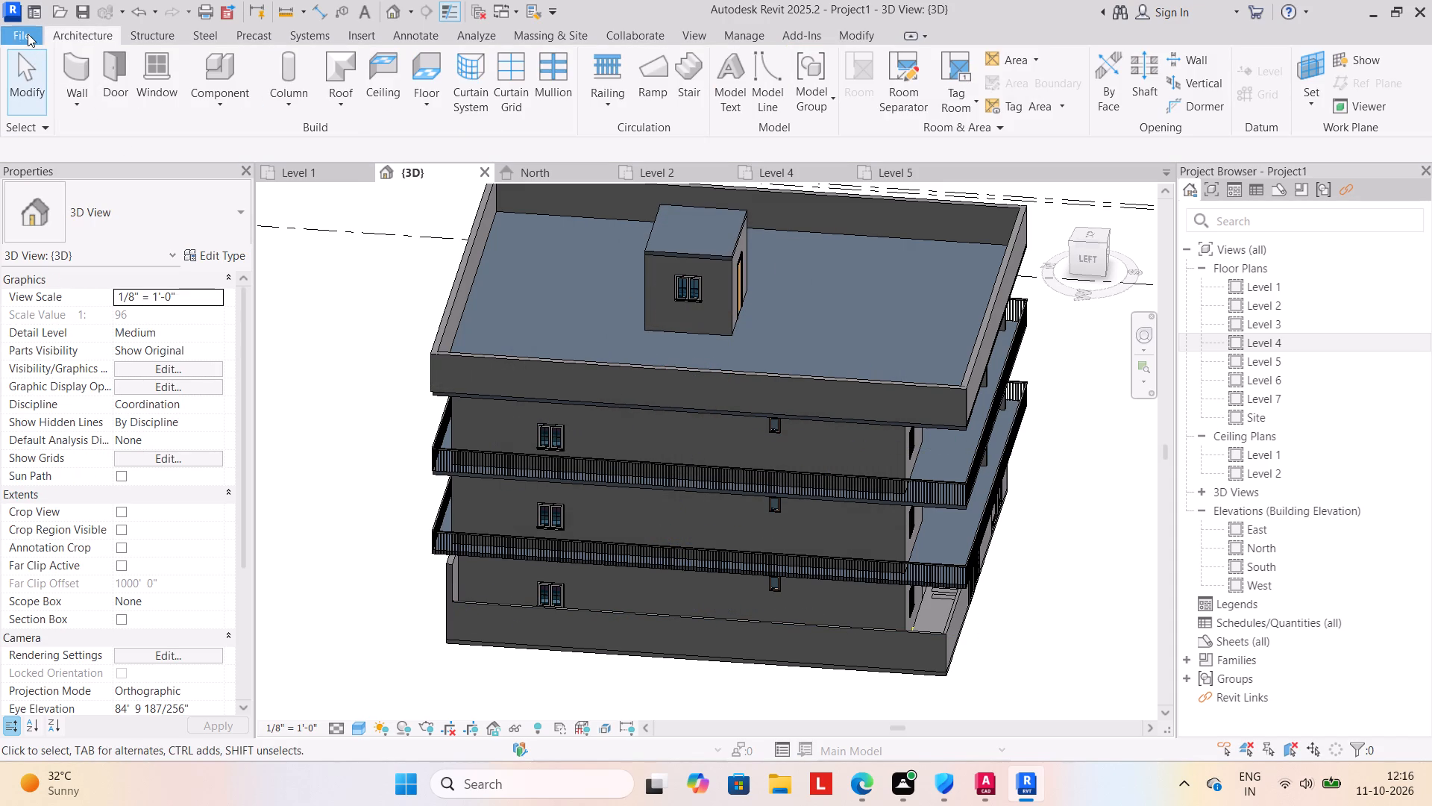
left_click(71, 275)
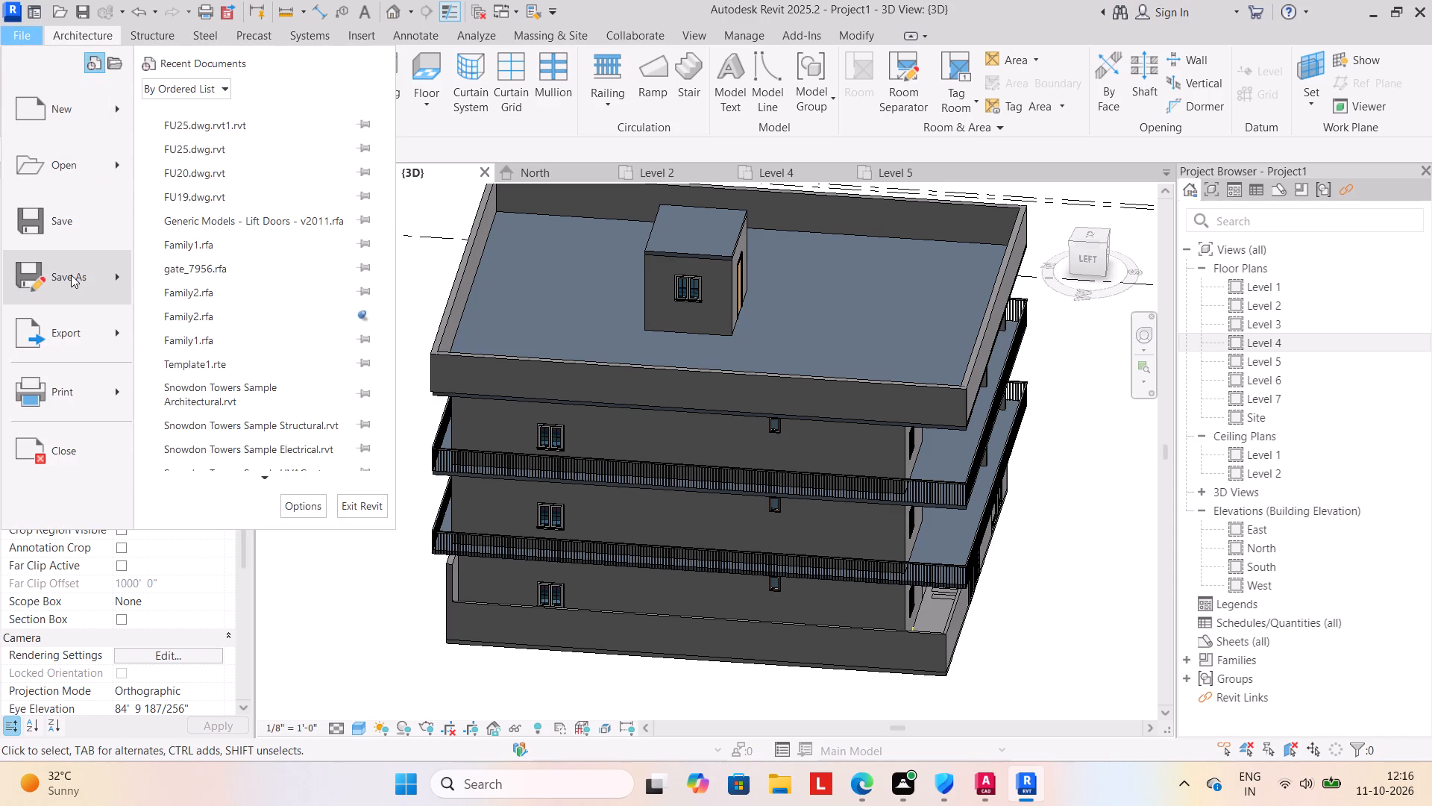
left_click(266, 213)
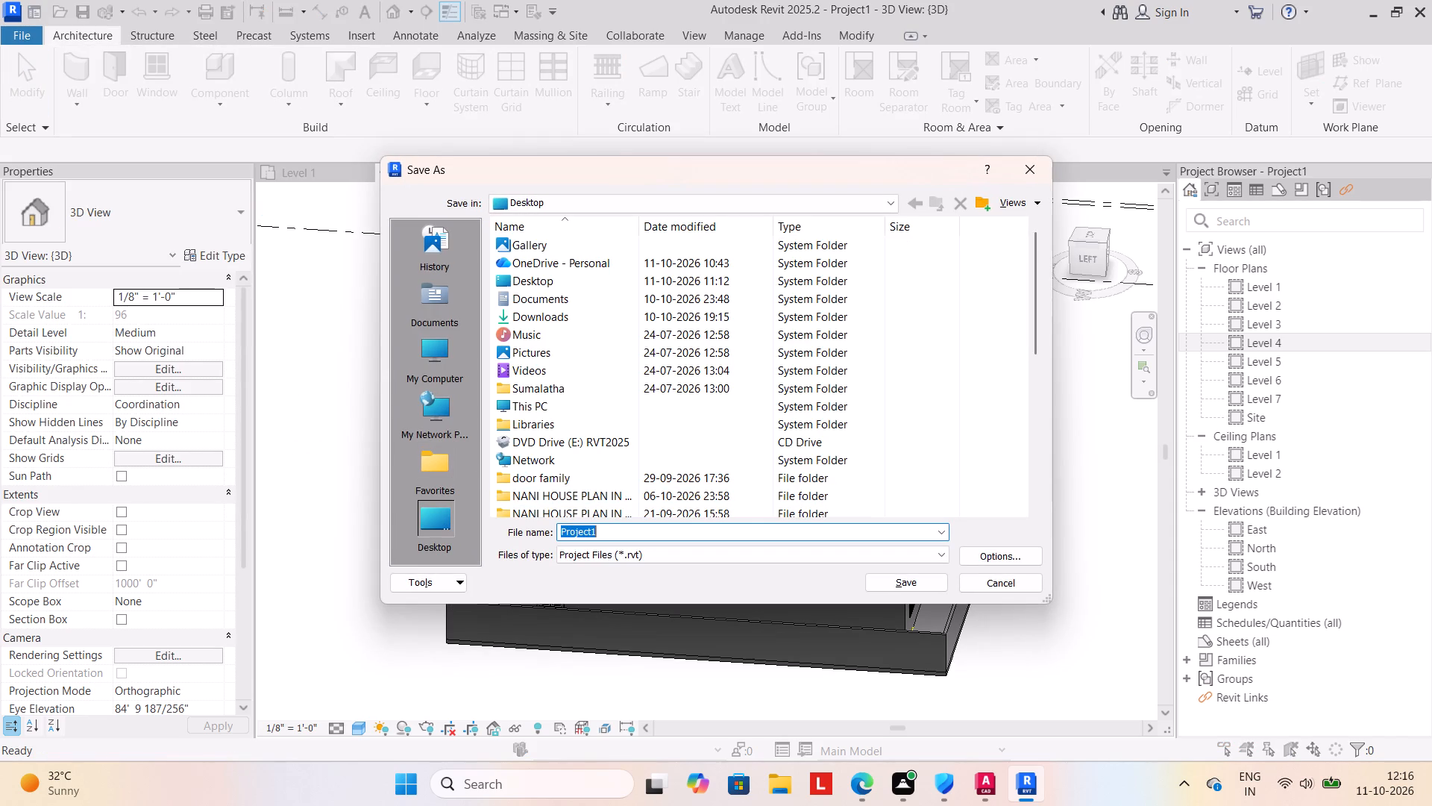
key("f")
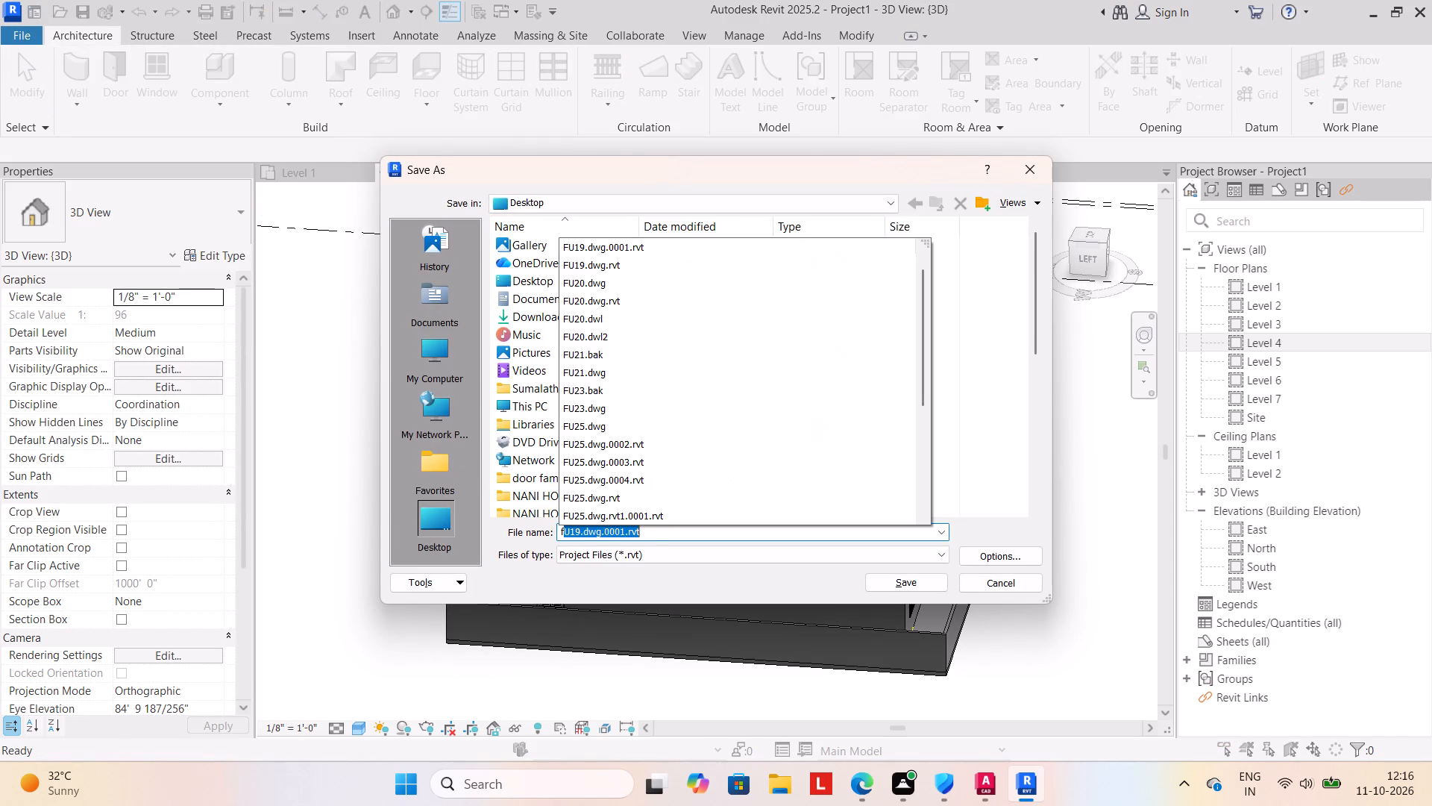
key("u")
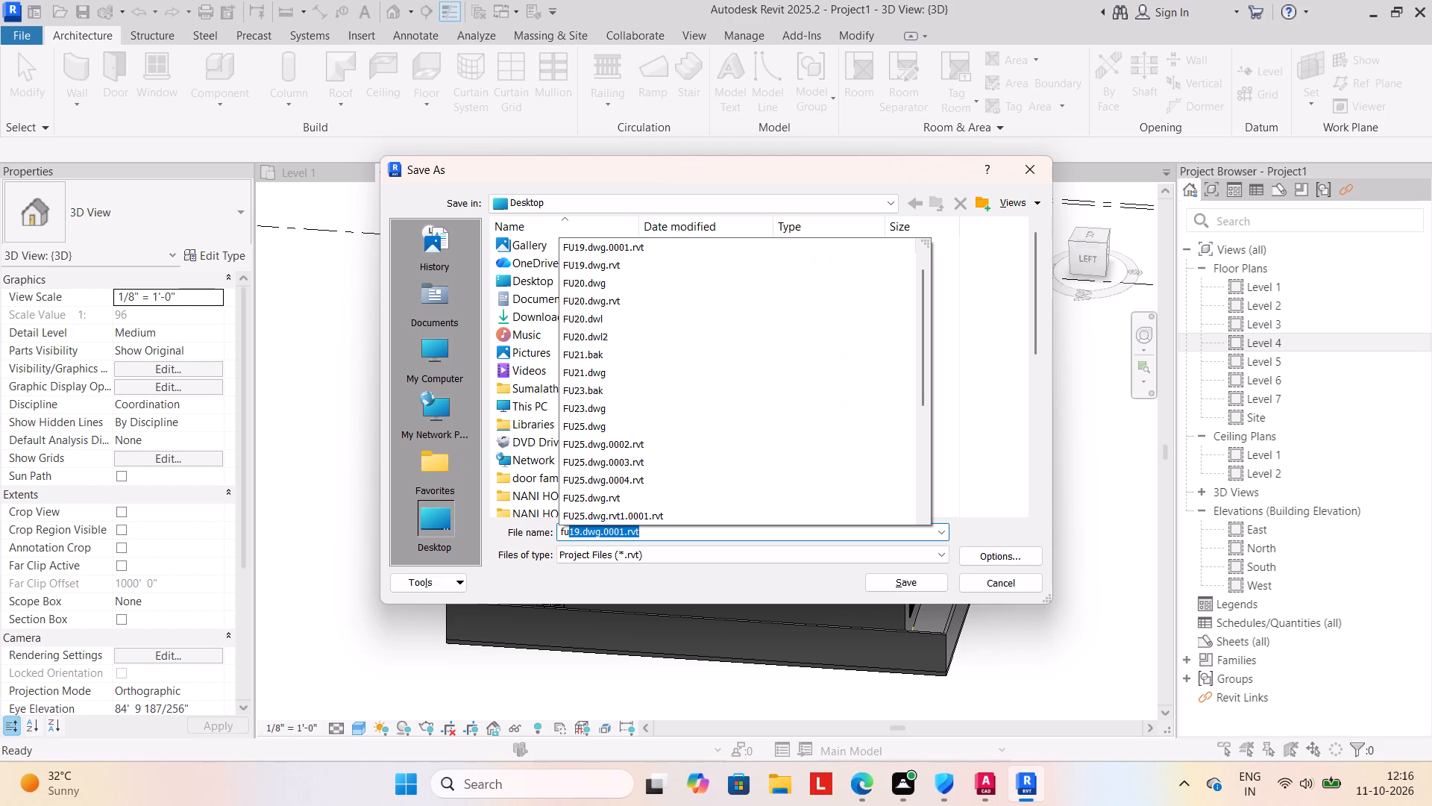
key("2")
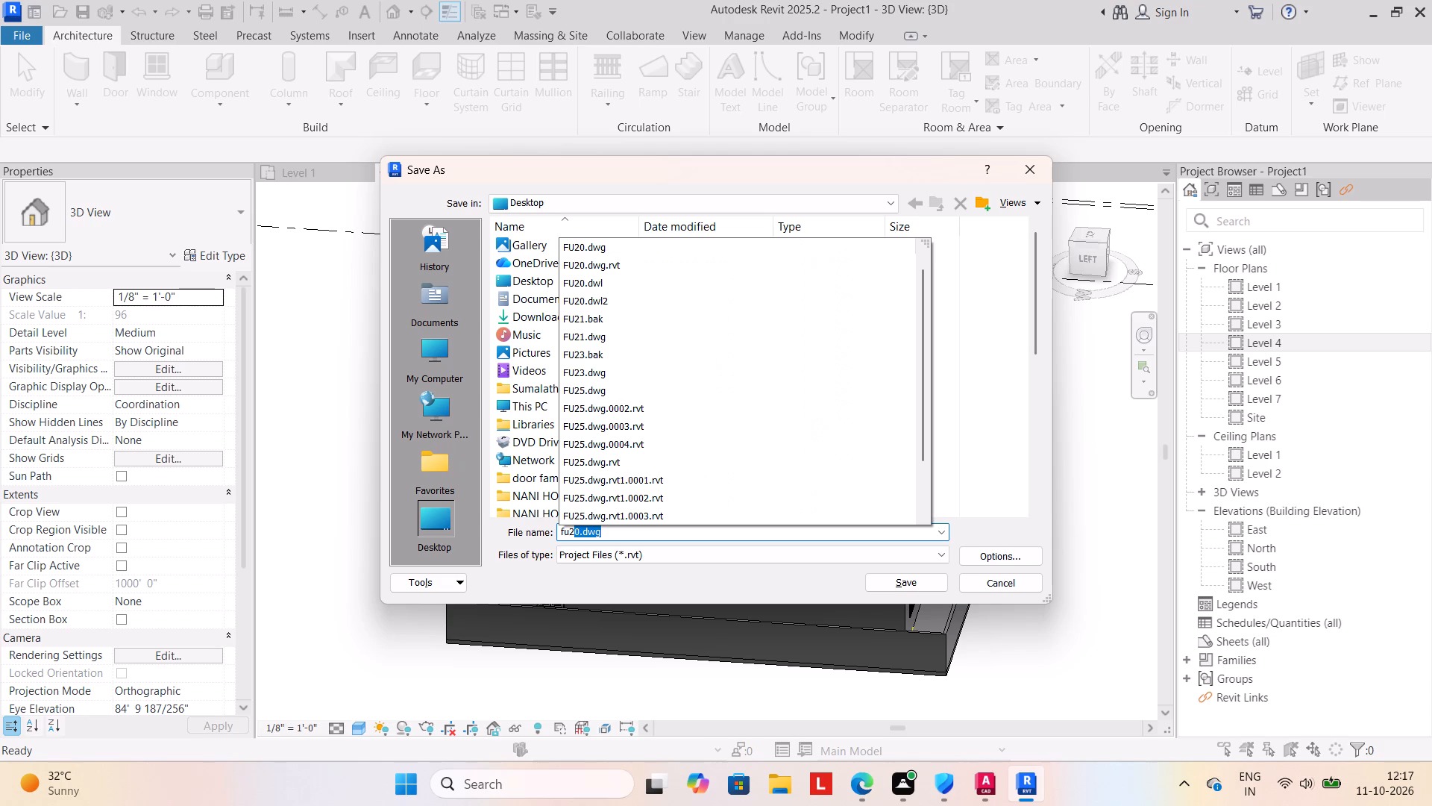
key("6")
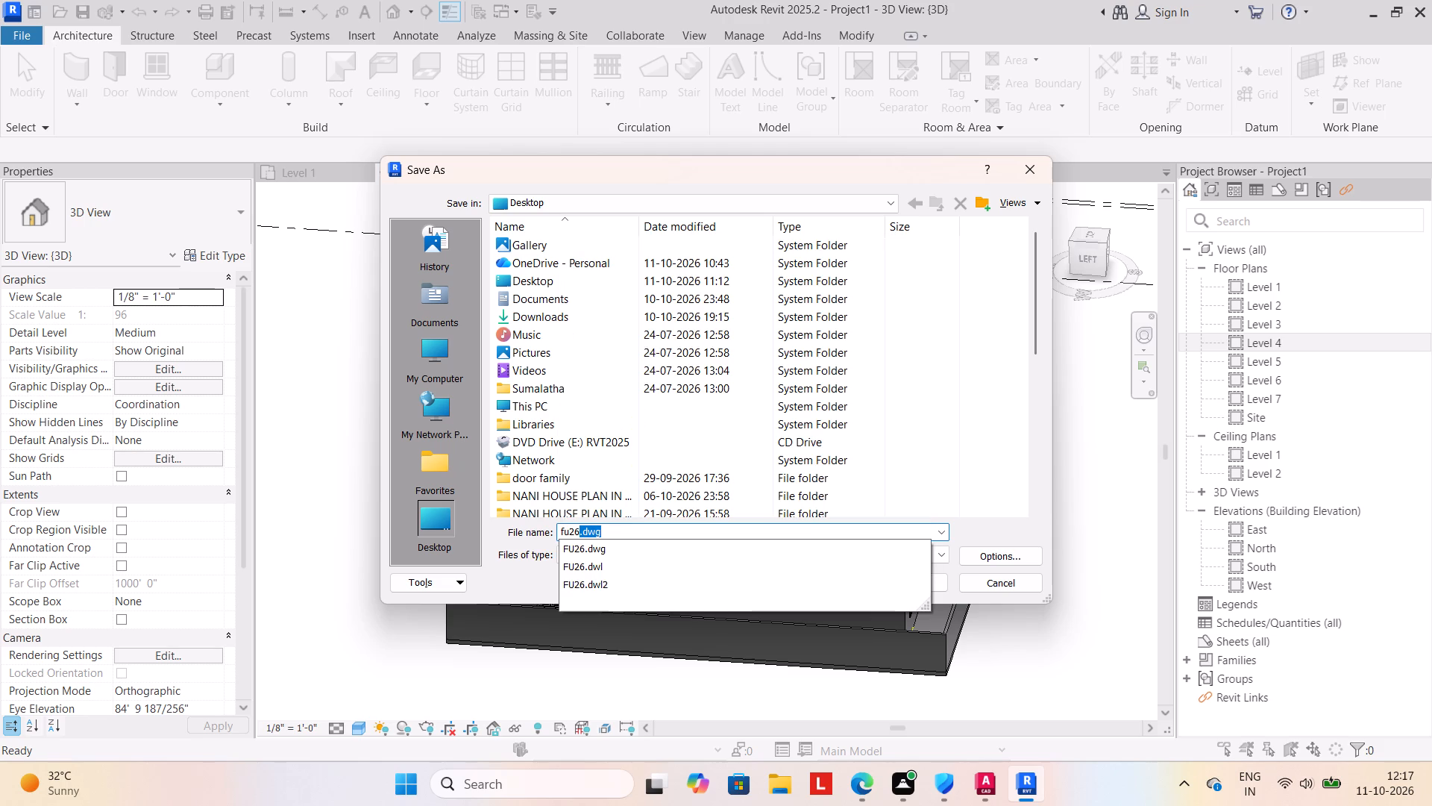
left_click(614, 549)
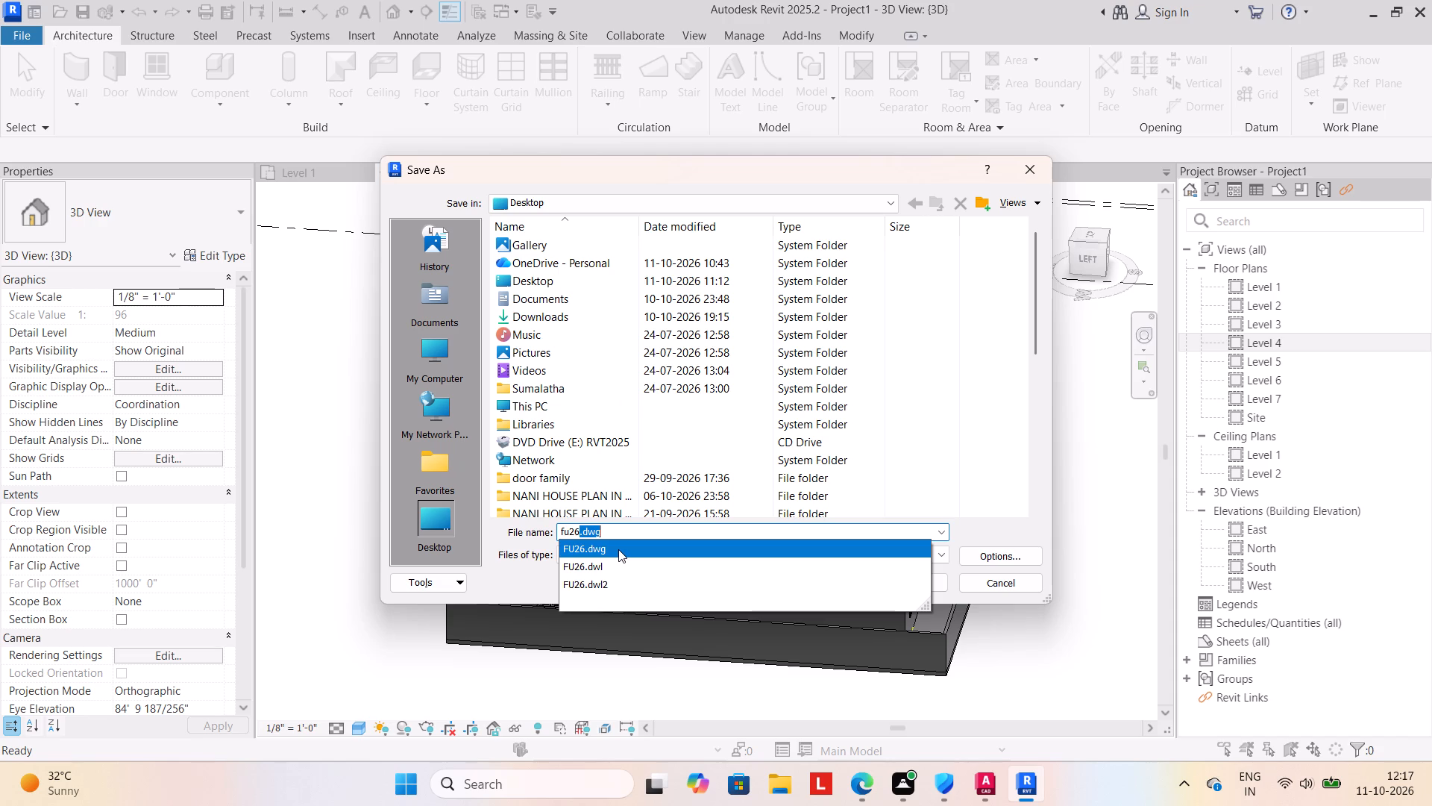
left_click(631, 543)
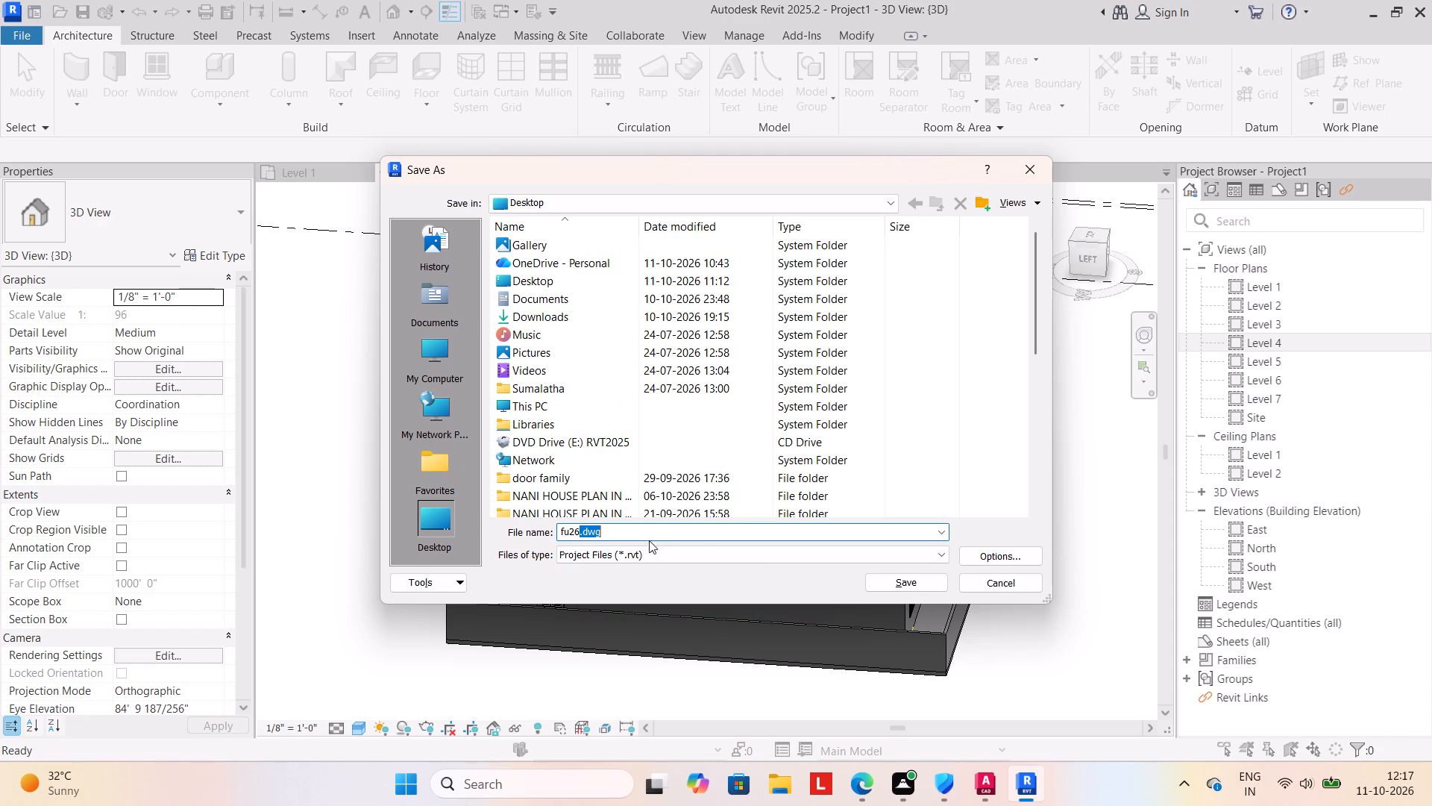
left_click(916, 582)
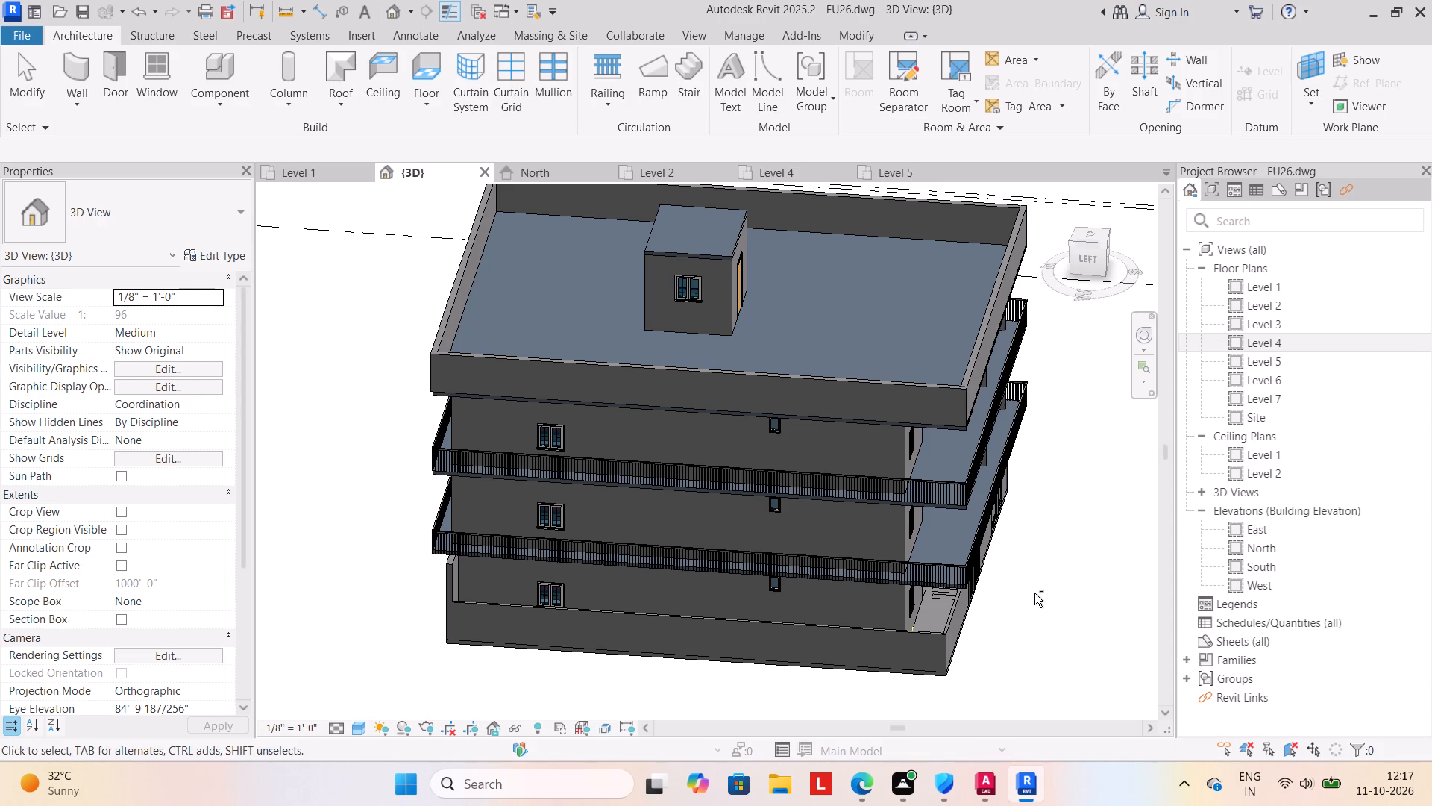
Examine the building's front facade, balconies and rooftop stair enclosure from several angles in the 3D view.
middle_click_drag(1034, 593, 826, 611, "shift")
middle_click_drag(818, 570, 843, 462)
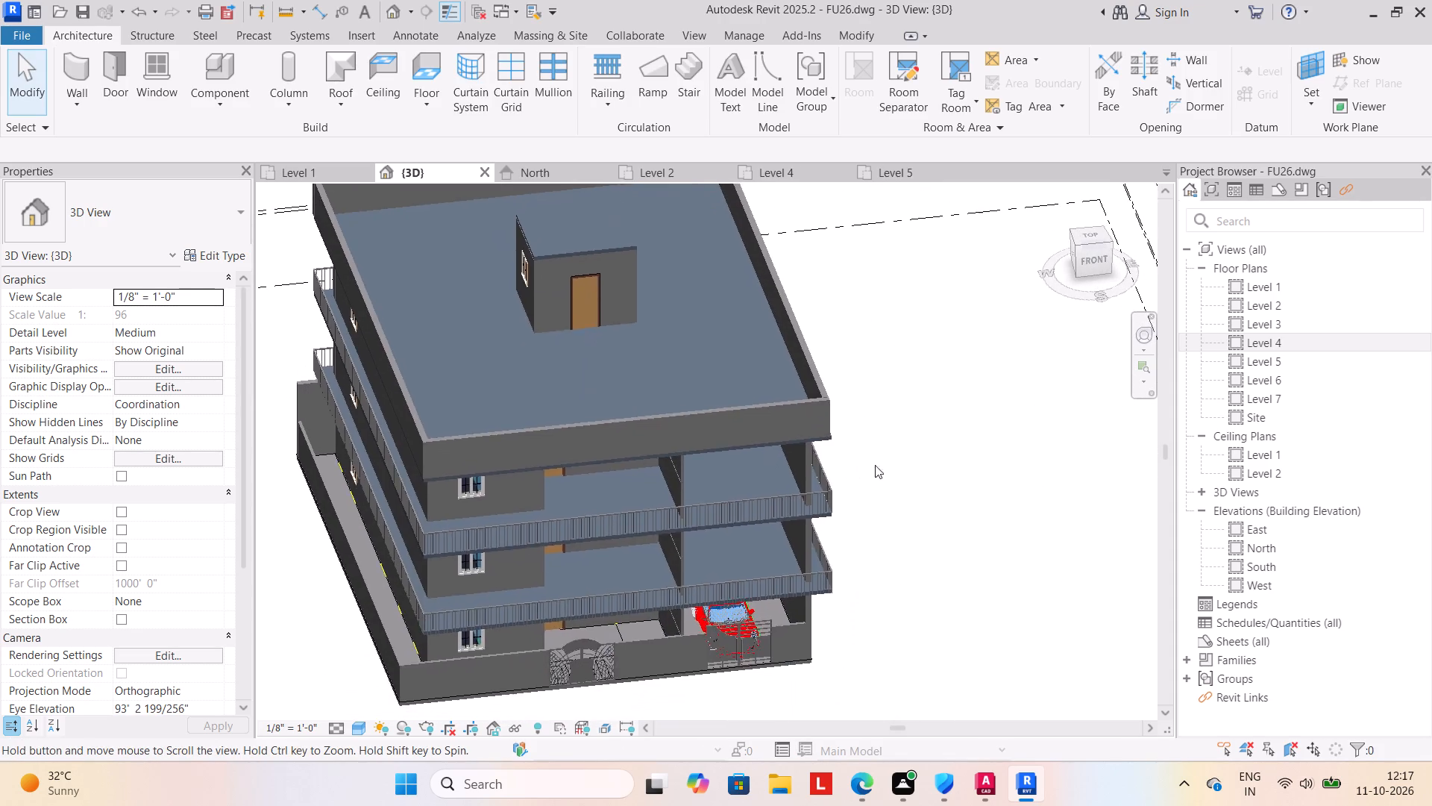
middle_click_drag(975, 544, 942, 493, "shift")
scroll(901, 502, "down", 1)
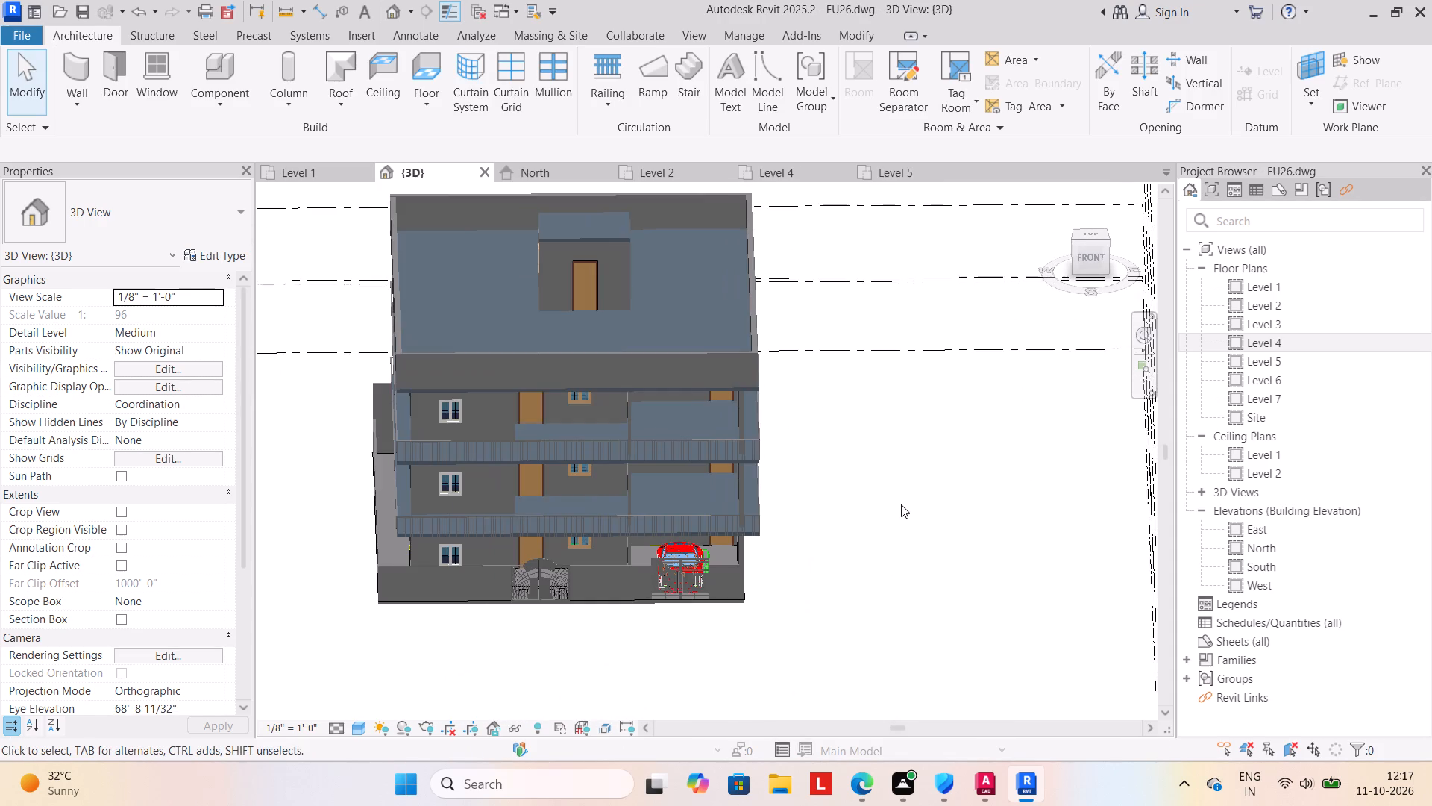
middle_click_drag(901, 507, 935, 539)
middle_click_drag(925, 575, 926, 521, "shift")
scroll(925, 566, "up", 1, "shift")
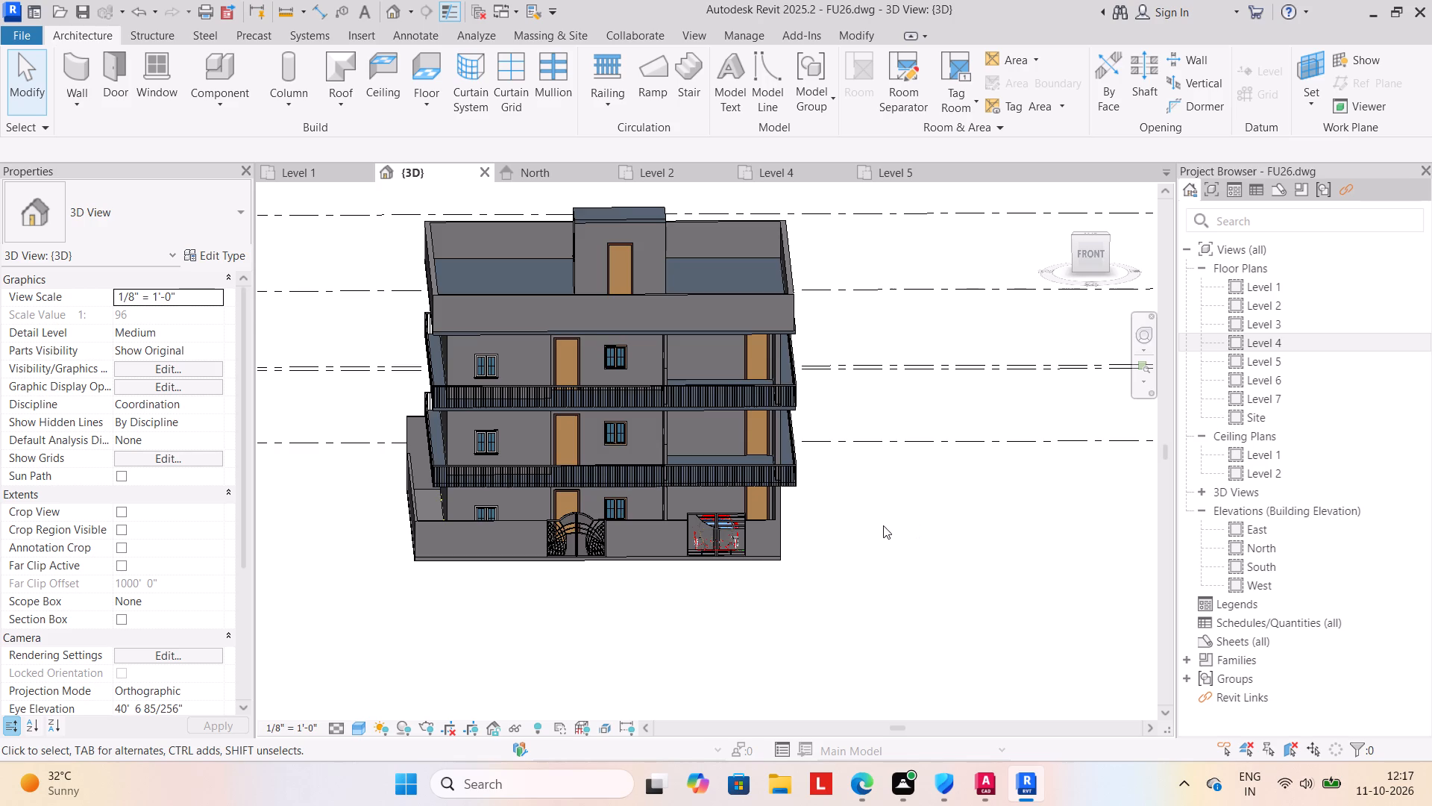
scroll(883, 525, "down", 1)
middle_click_drag(876, 525, 886, 558)
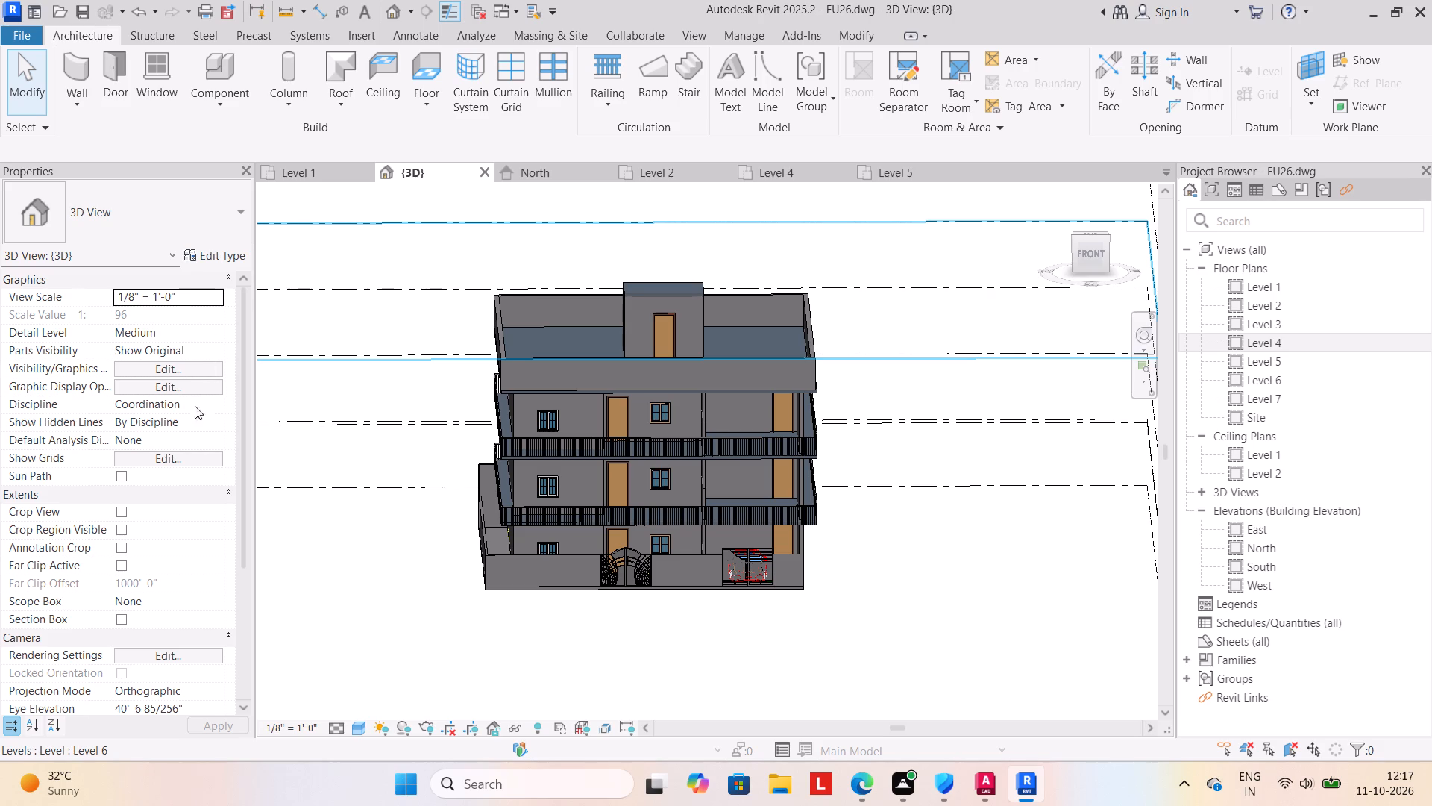
middle_click_drag(629, 652, 626, 657, "shift")
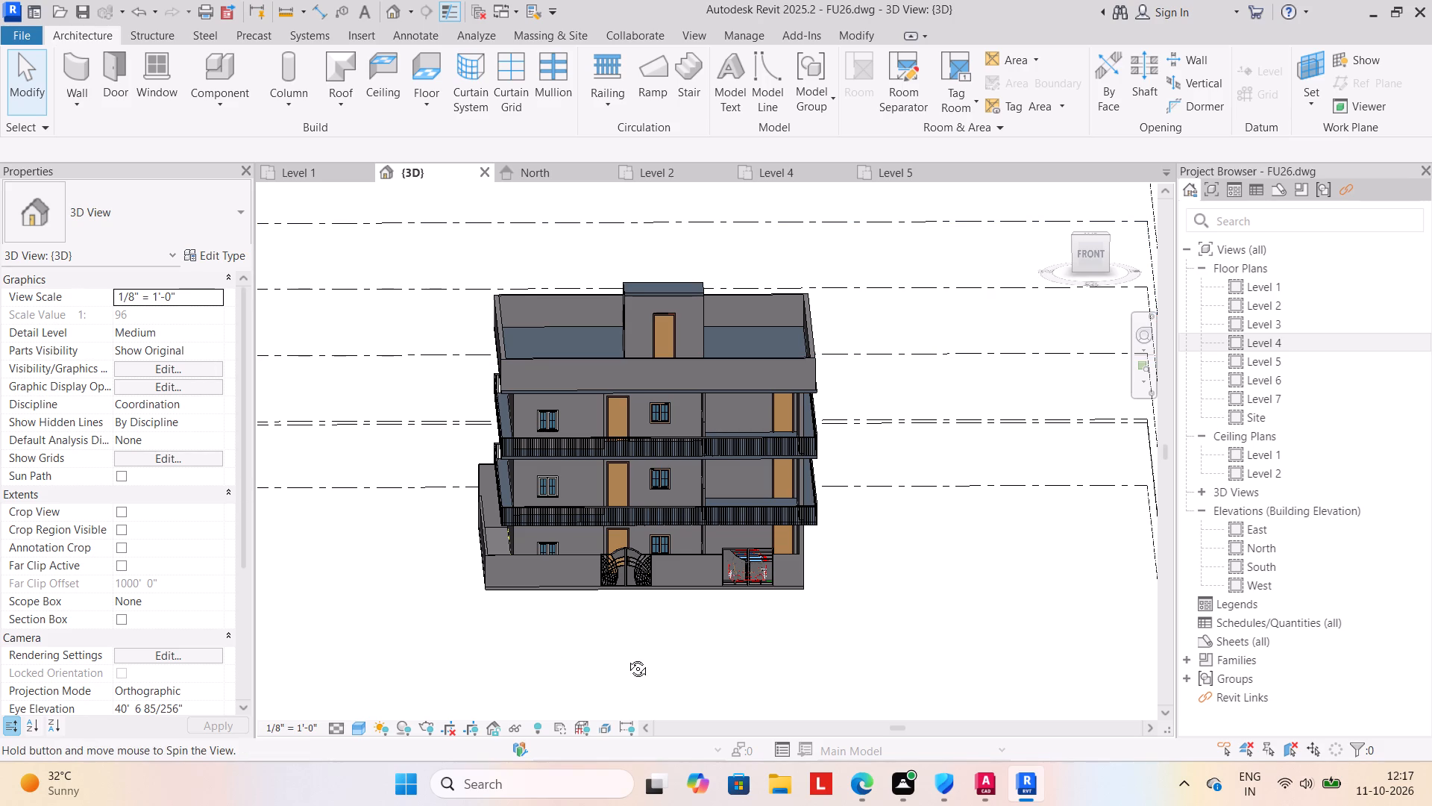
middle_click_drag(626, 657, 644, 638, "shift")
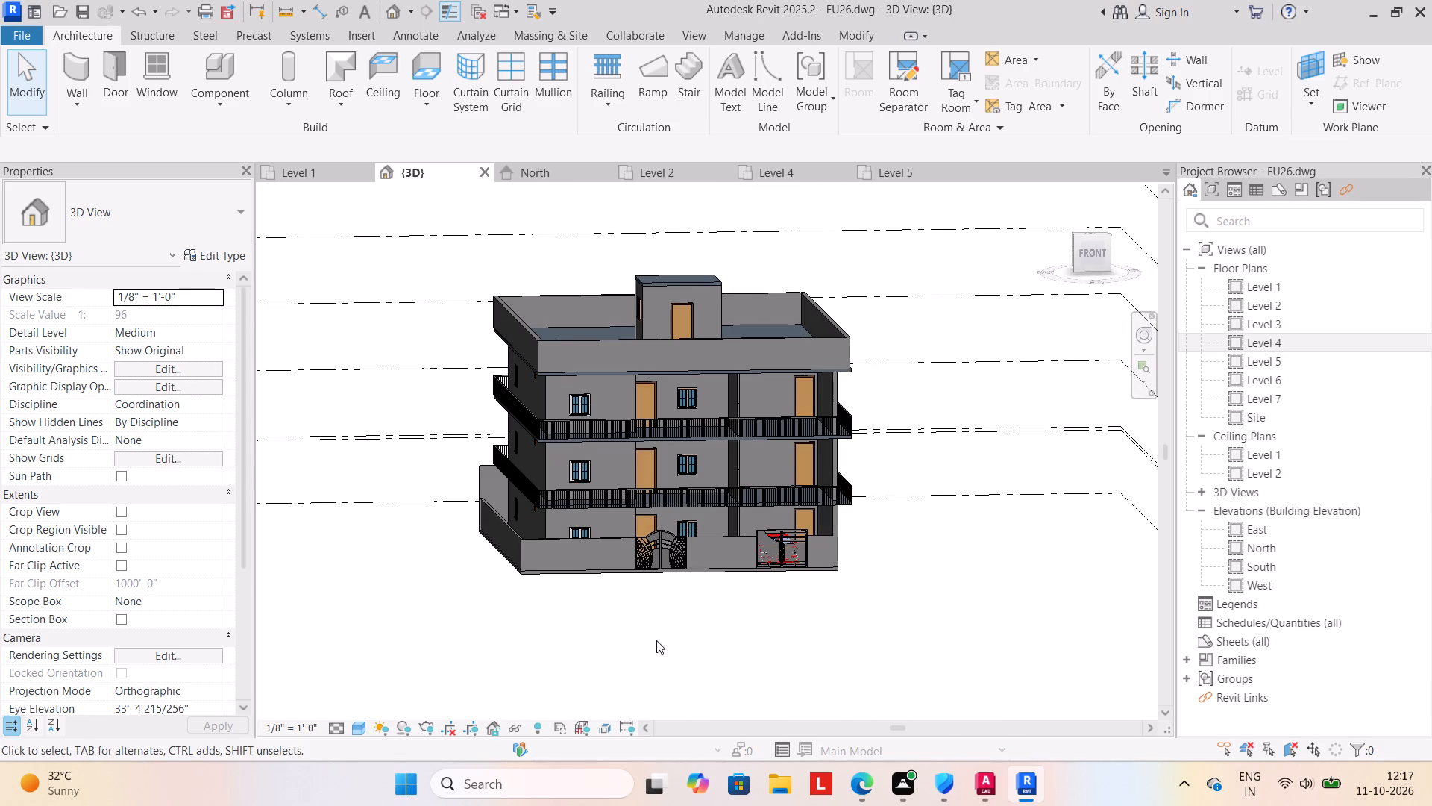
middle_click_drag(656, 652, 644, 655, "shift")
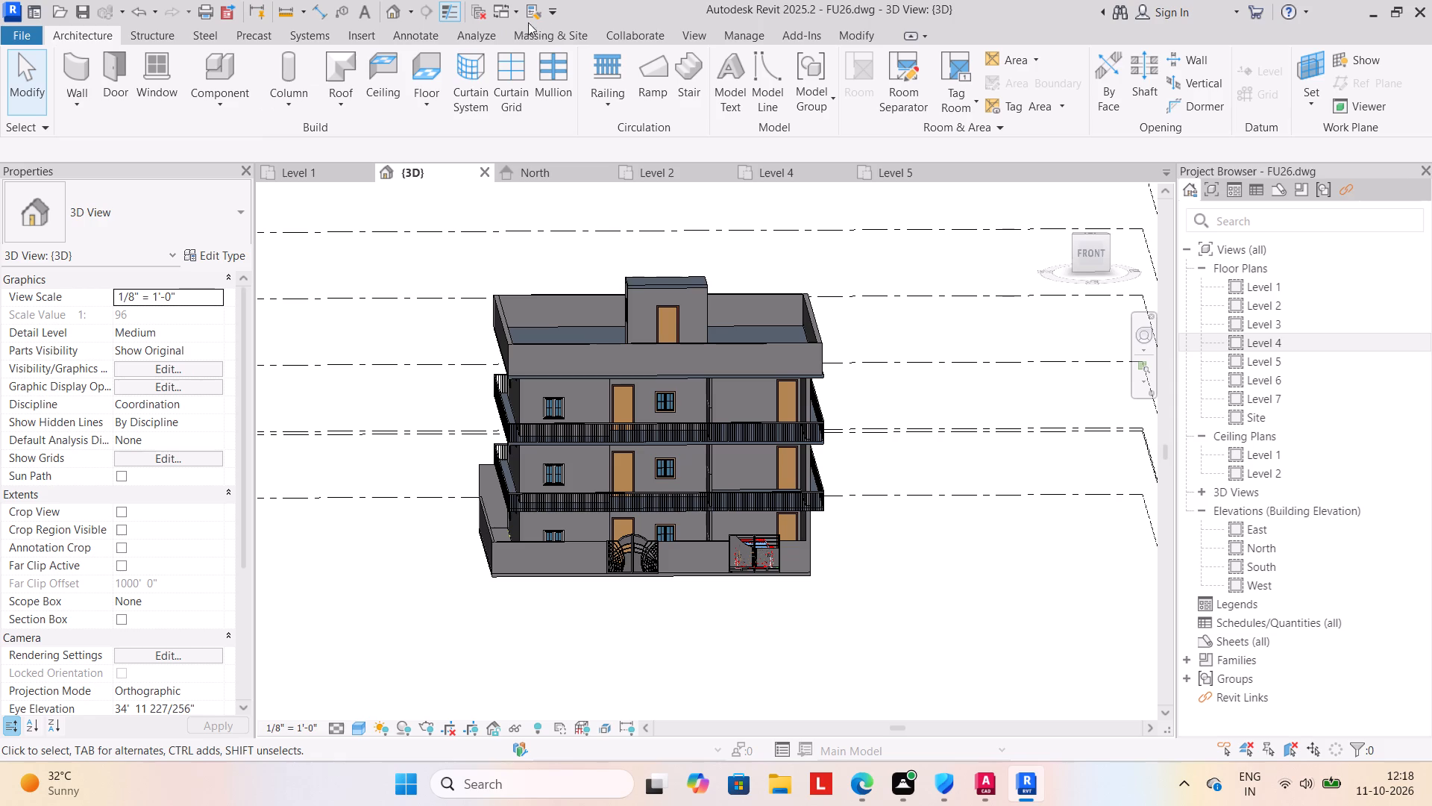
Paint the front wall faces with Cherry: the left bay on the ground floor and all three bays on both upper floors.
left_click(855, 30)
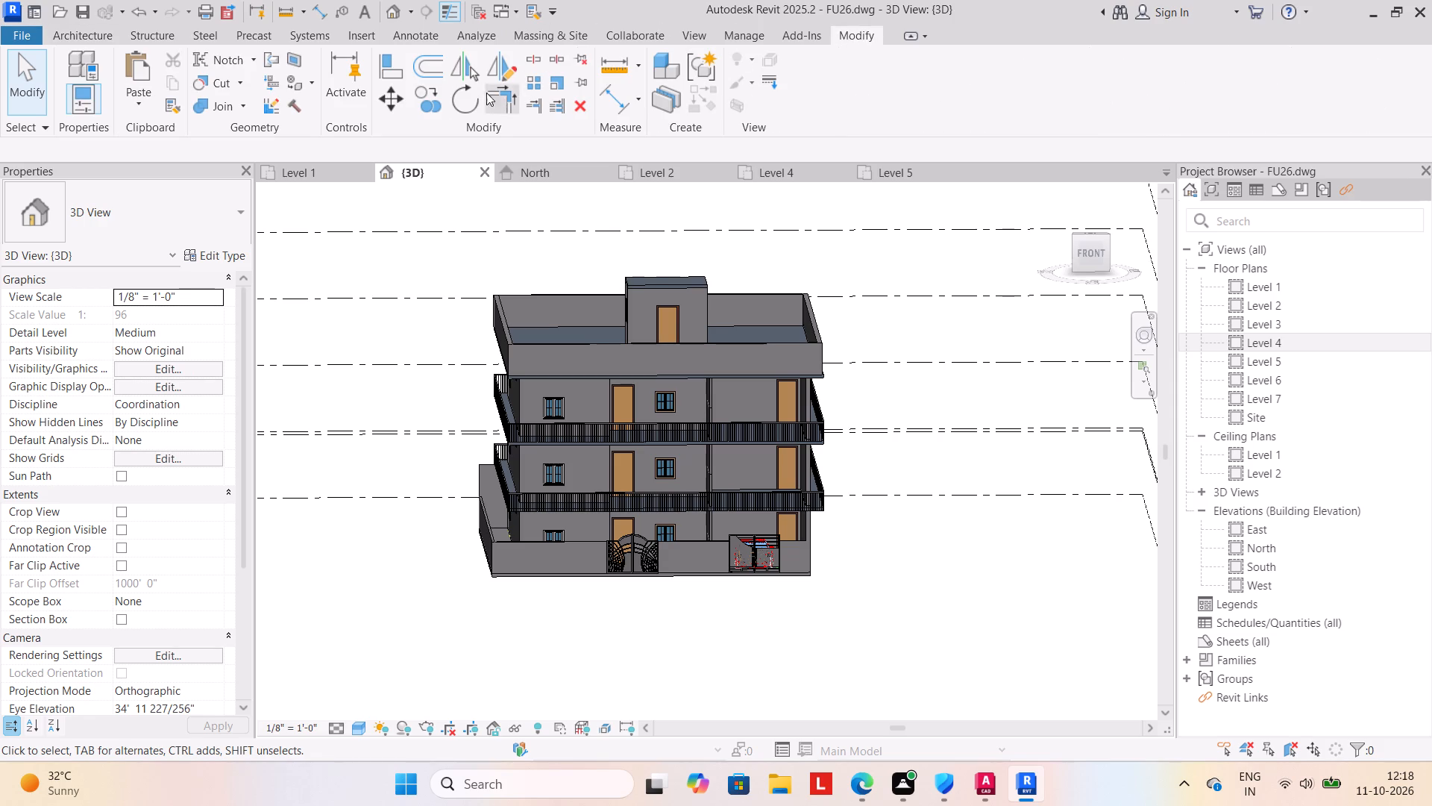
left_click(312, 87)
left_click(341, 118)
scroll(153, 296, "down", 6)
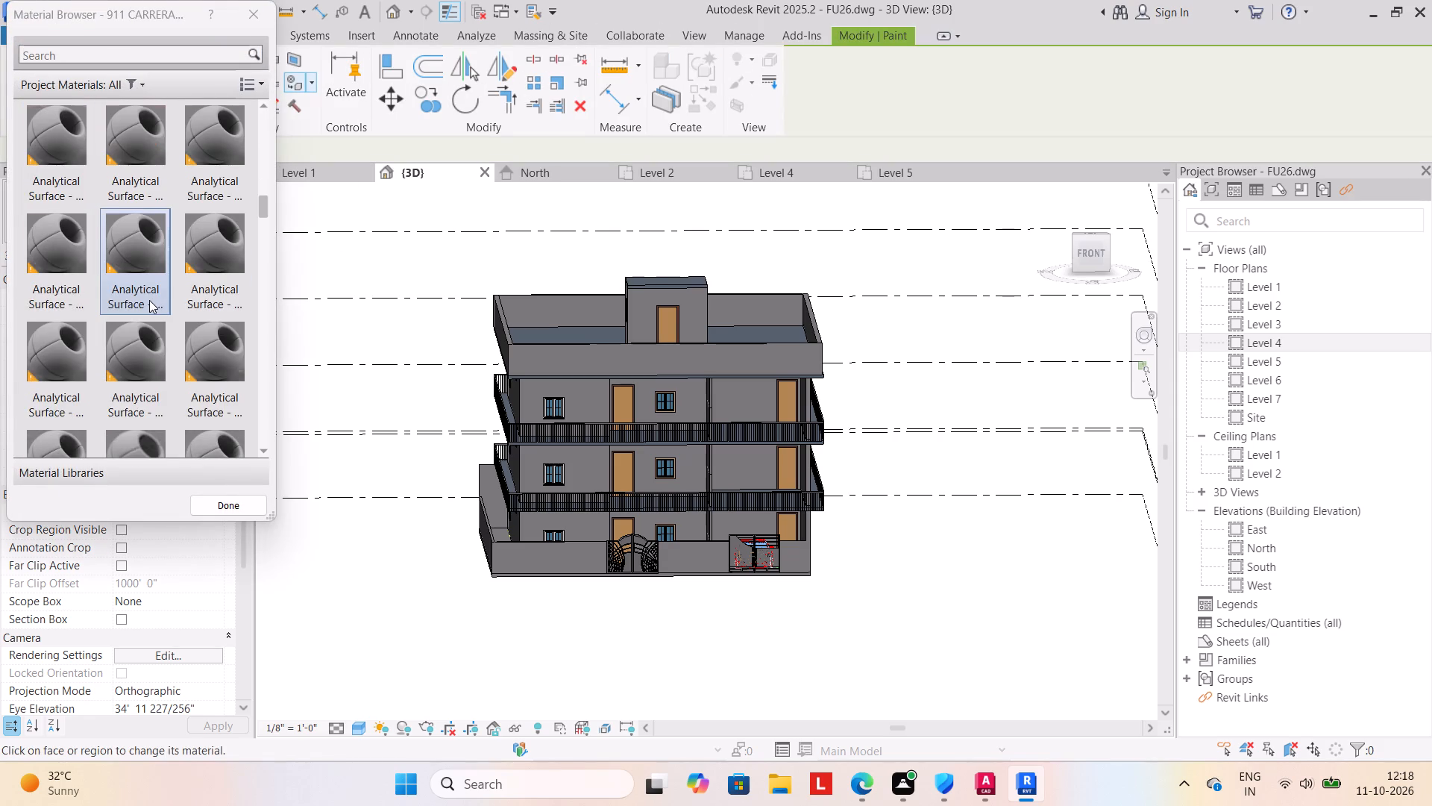
scroll(149, 300, "down", 2)
scroll(149, 300, "up", 2)
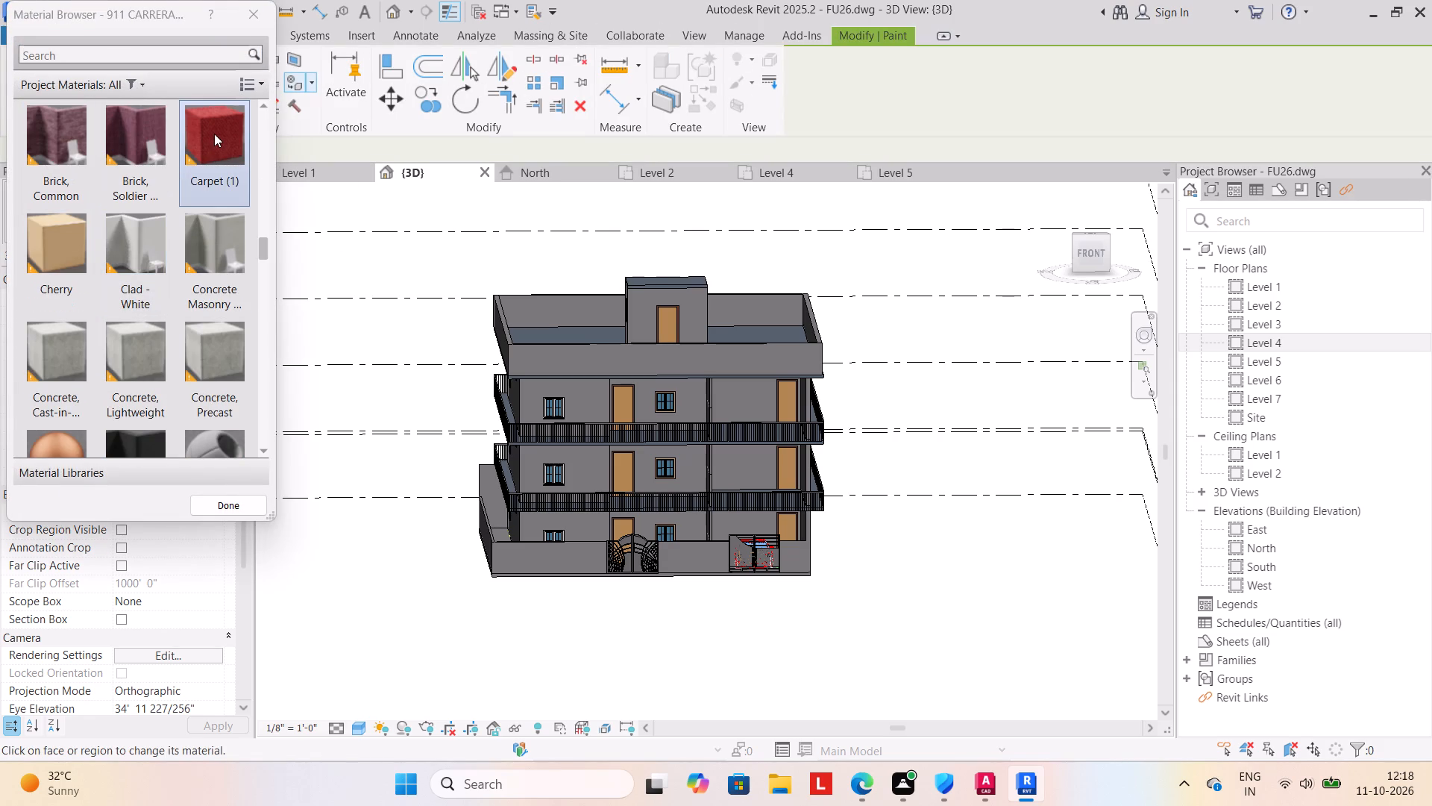
left_click(71, 234)
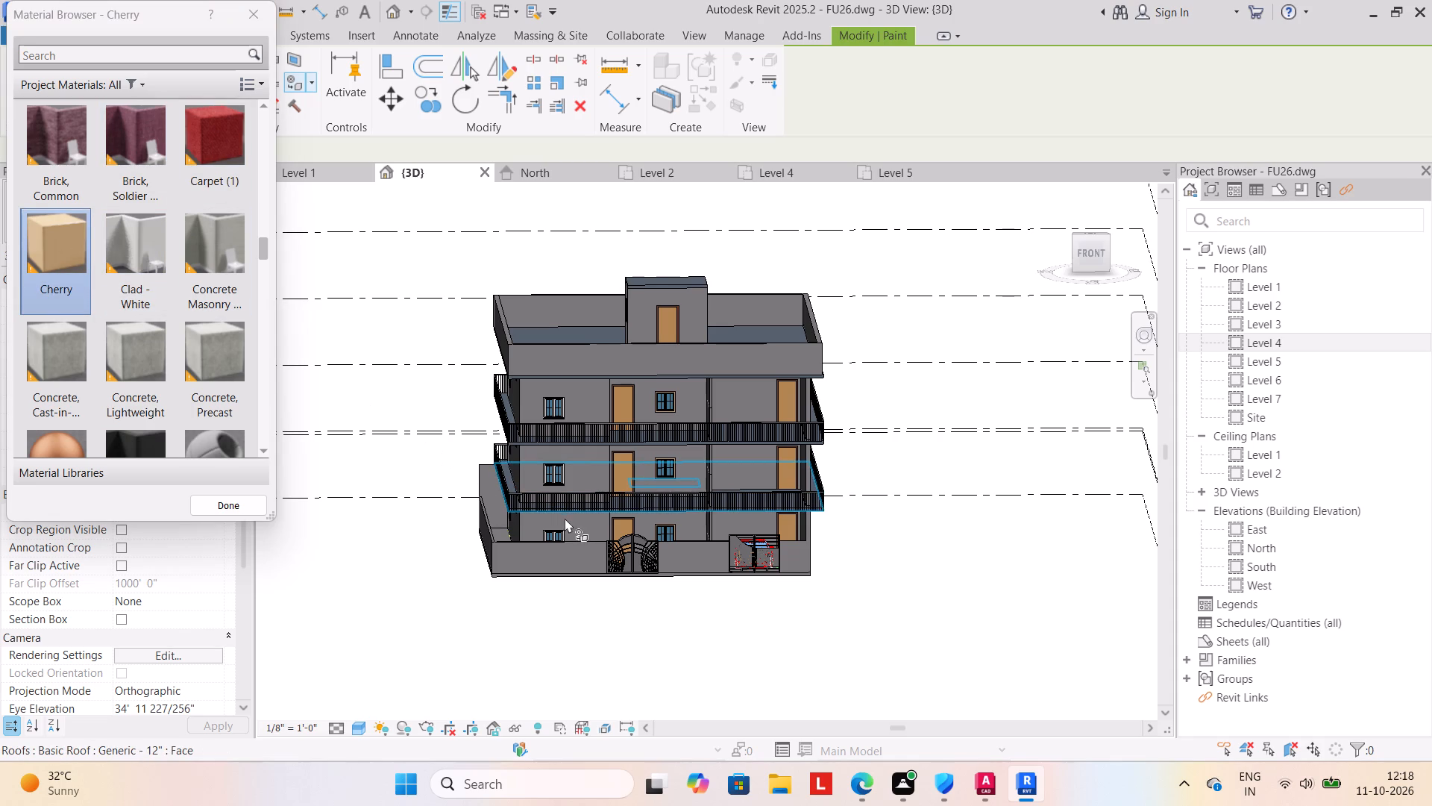
left_click(574, 527)
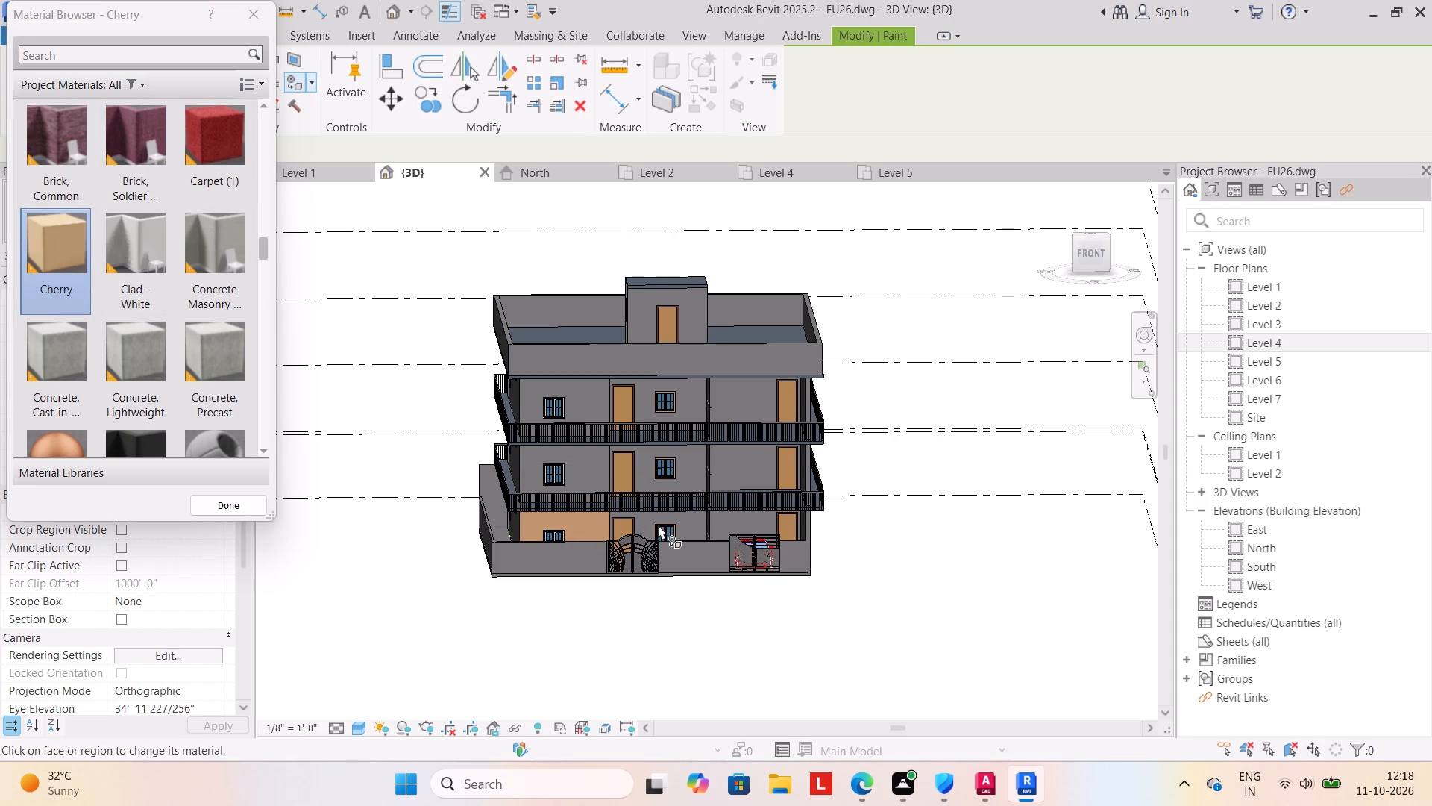
left_click(641, 462)
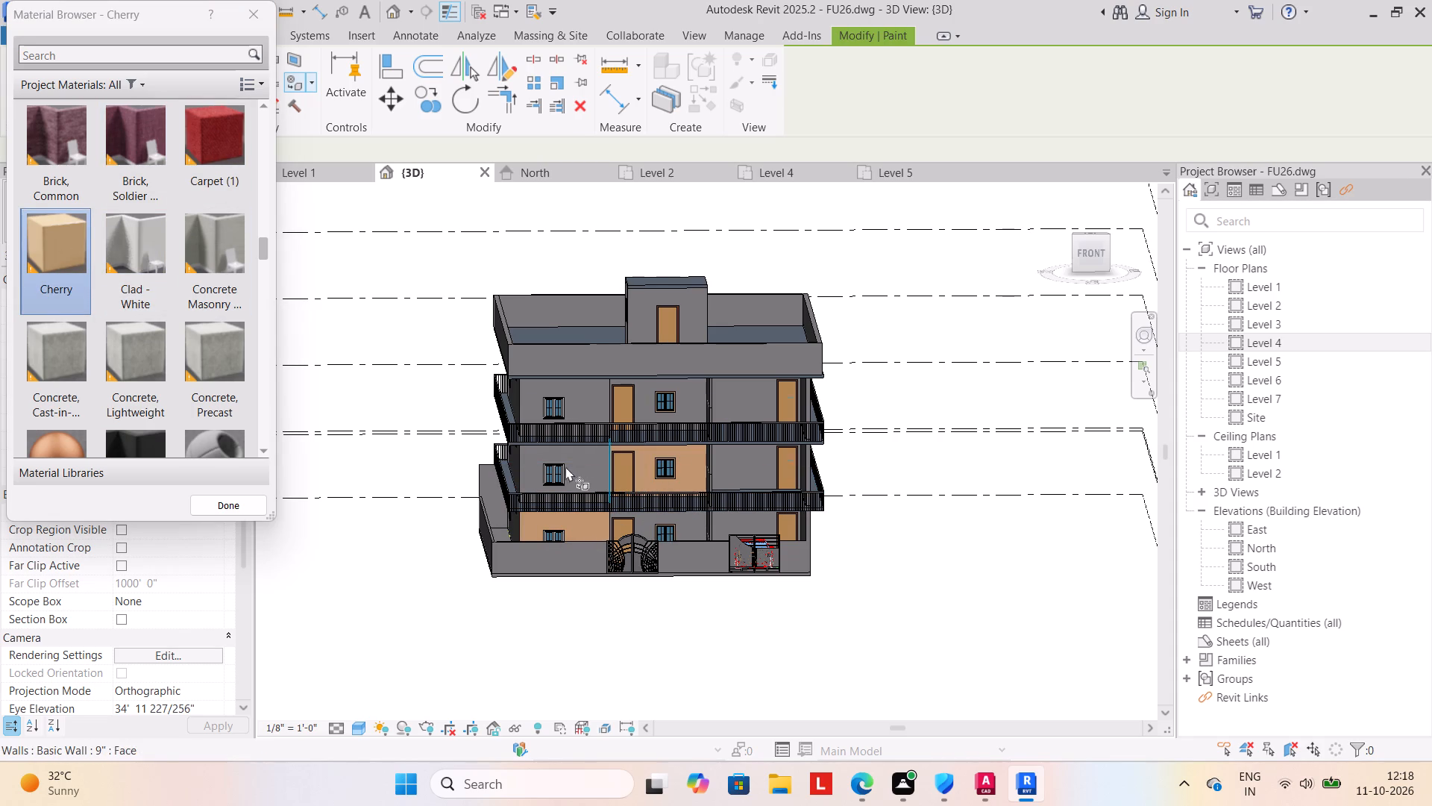
left_click(569, 458)
left_click(577, 396)
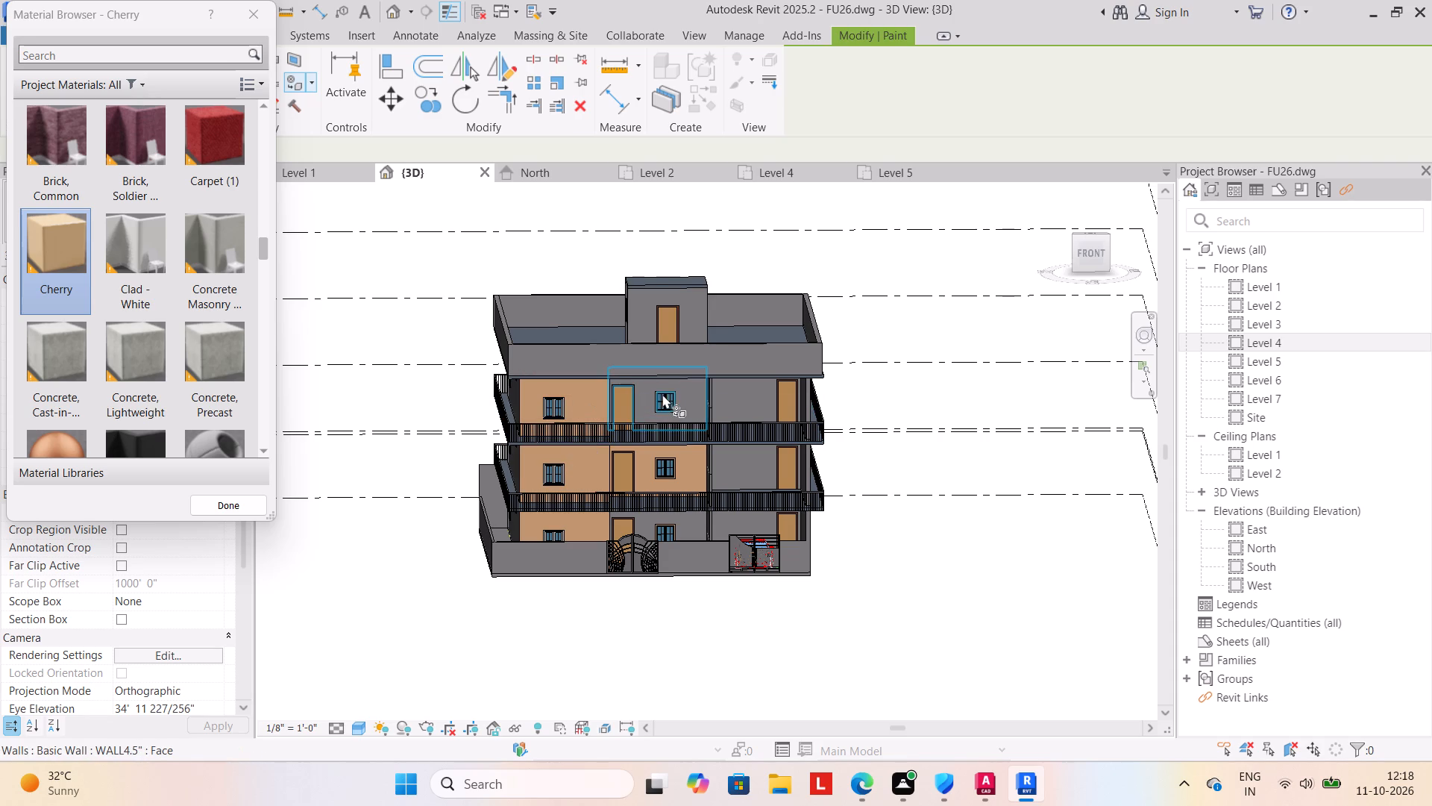
left_click(647, 390)
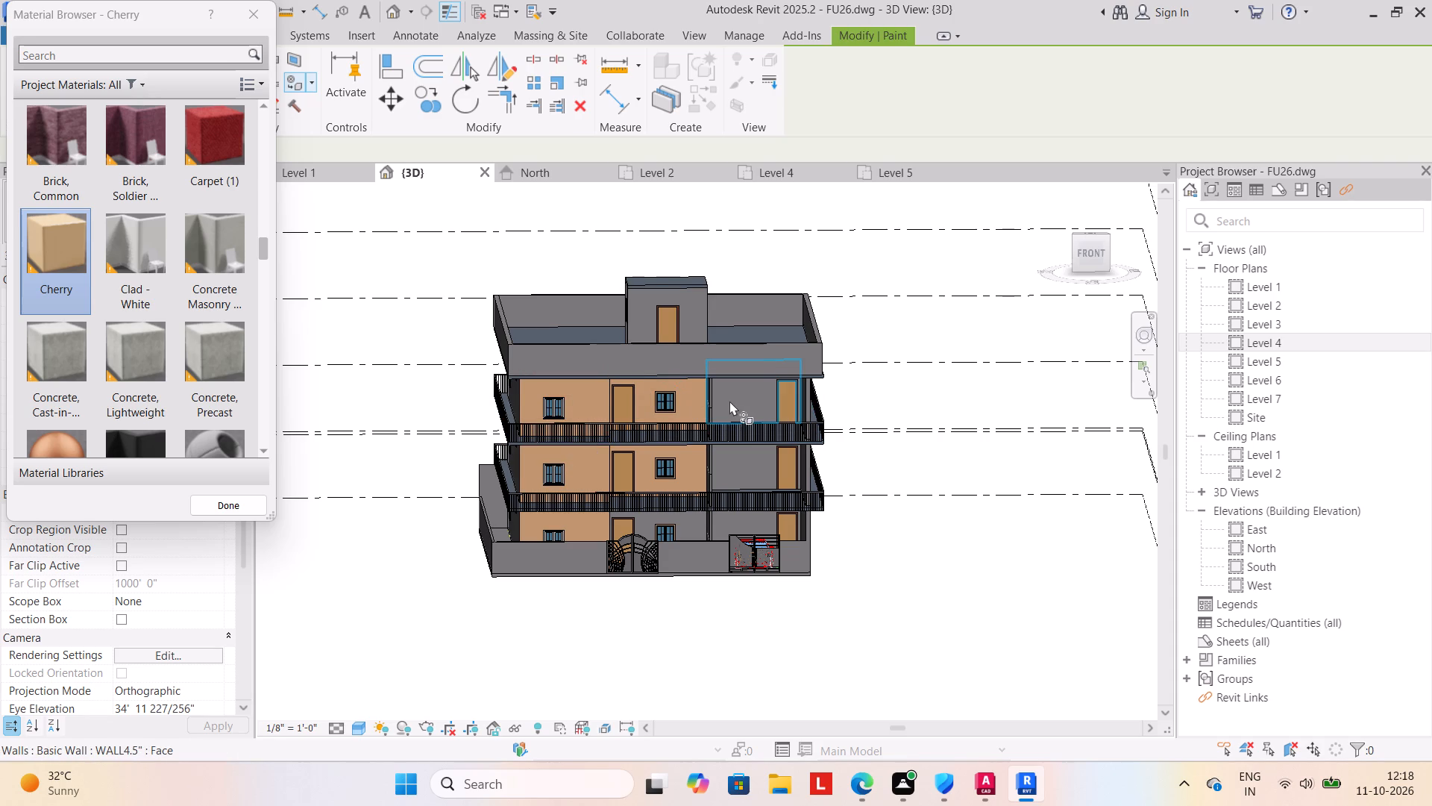
left_click(731, 401)
left_click(739, 461)
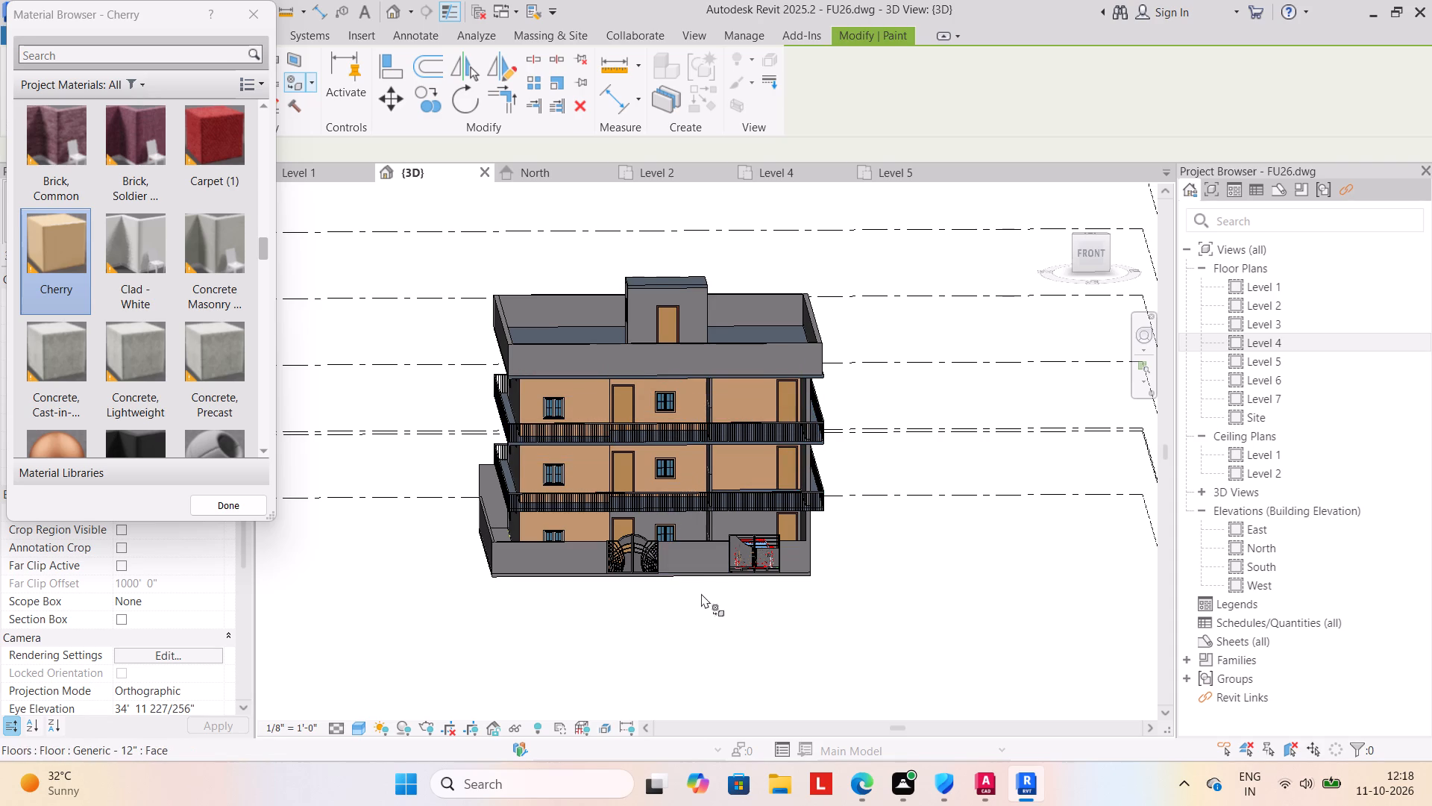
Paint the right-facing return wall beside the recessed doors with Cherry on all three floors.
middle_click_drag(693, 602, 565, 622, "shift")
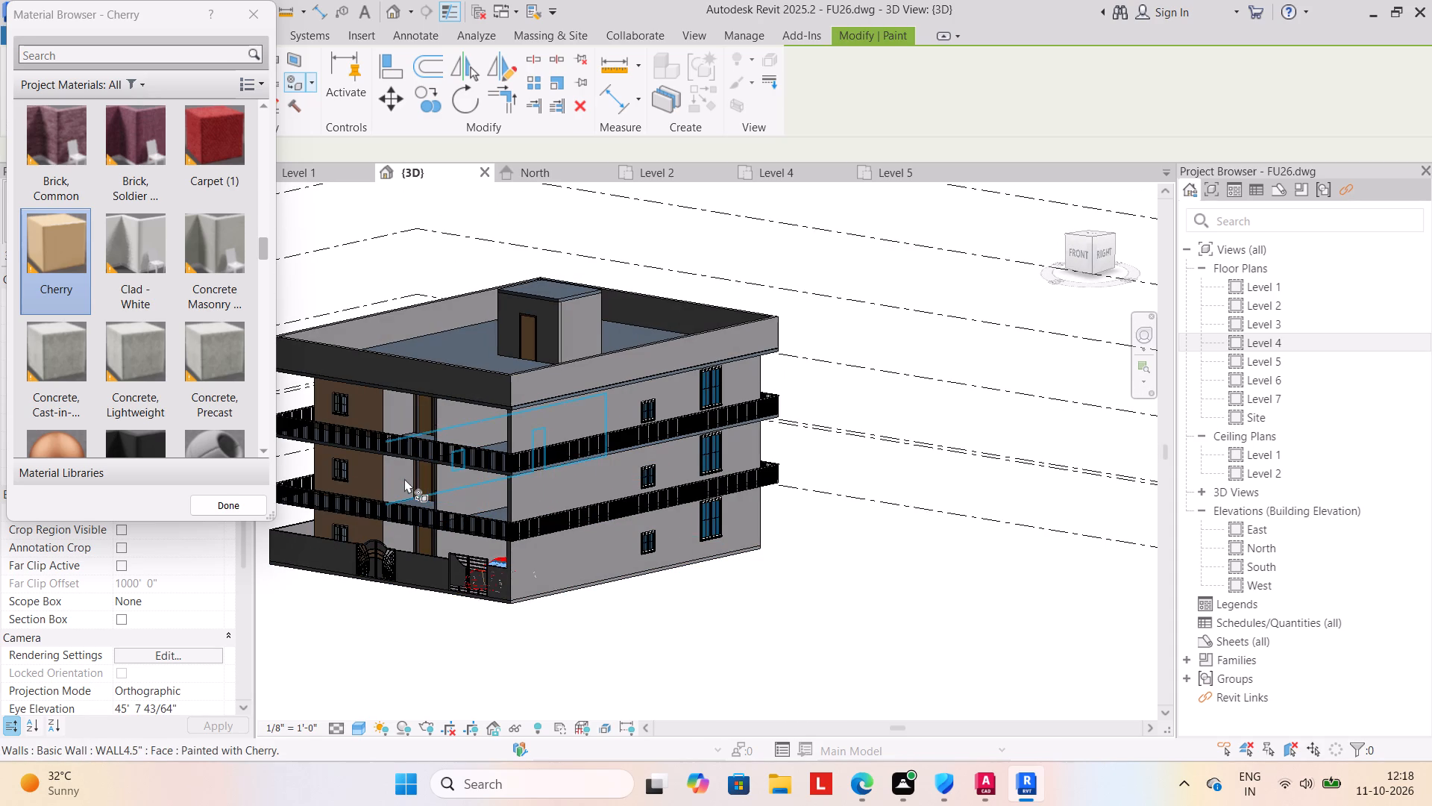
left_click(403, 478)
left_click(399, 402)
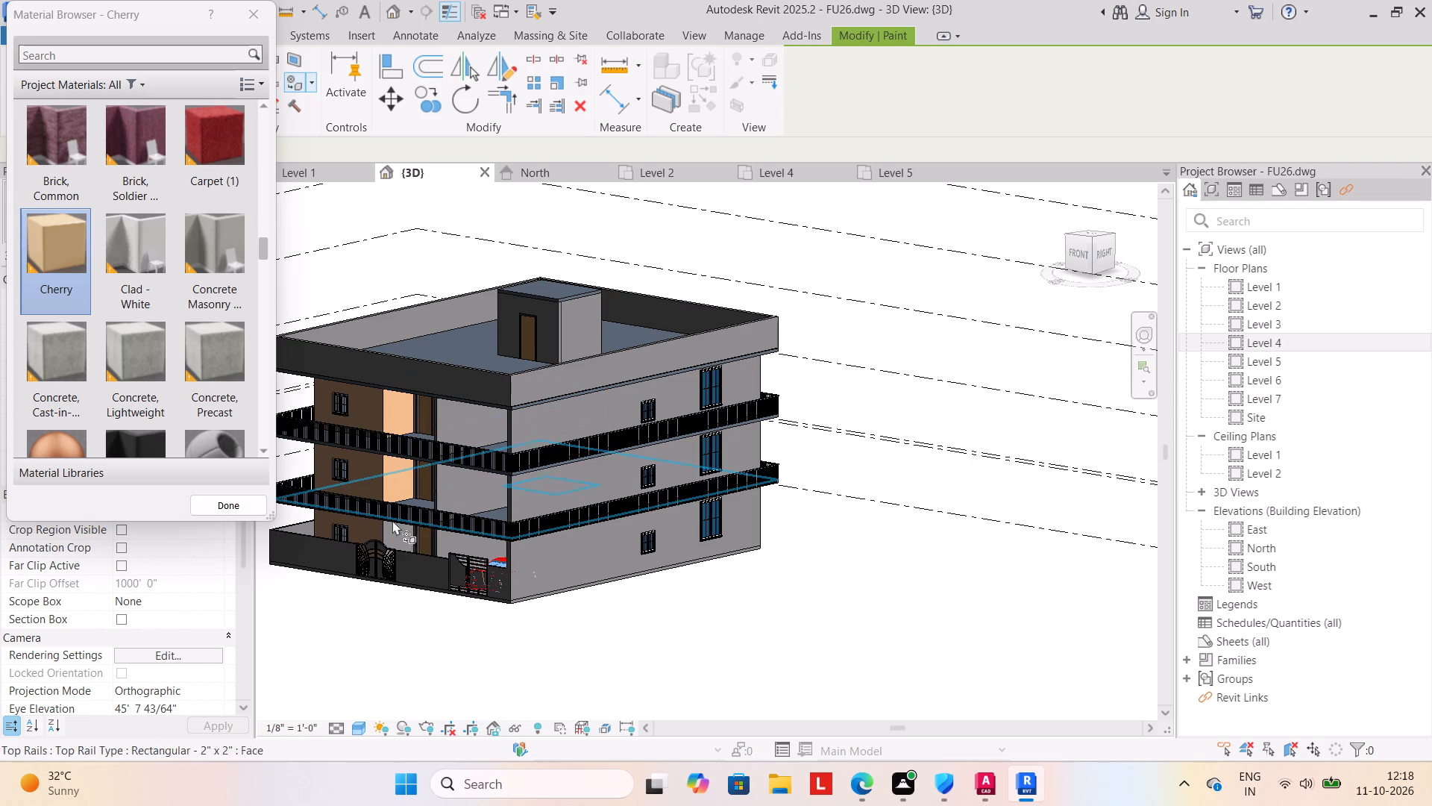
left_click(397, 531)
scroll(370, 532, "up", 4)
scroll(432, 523, "up", 4)
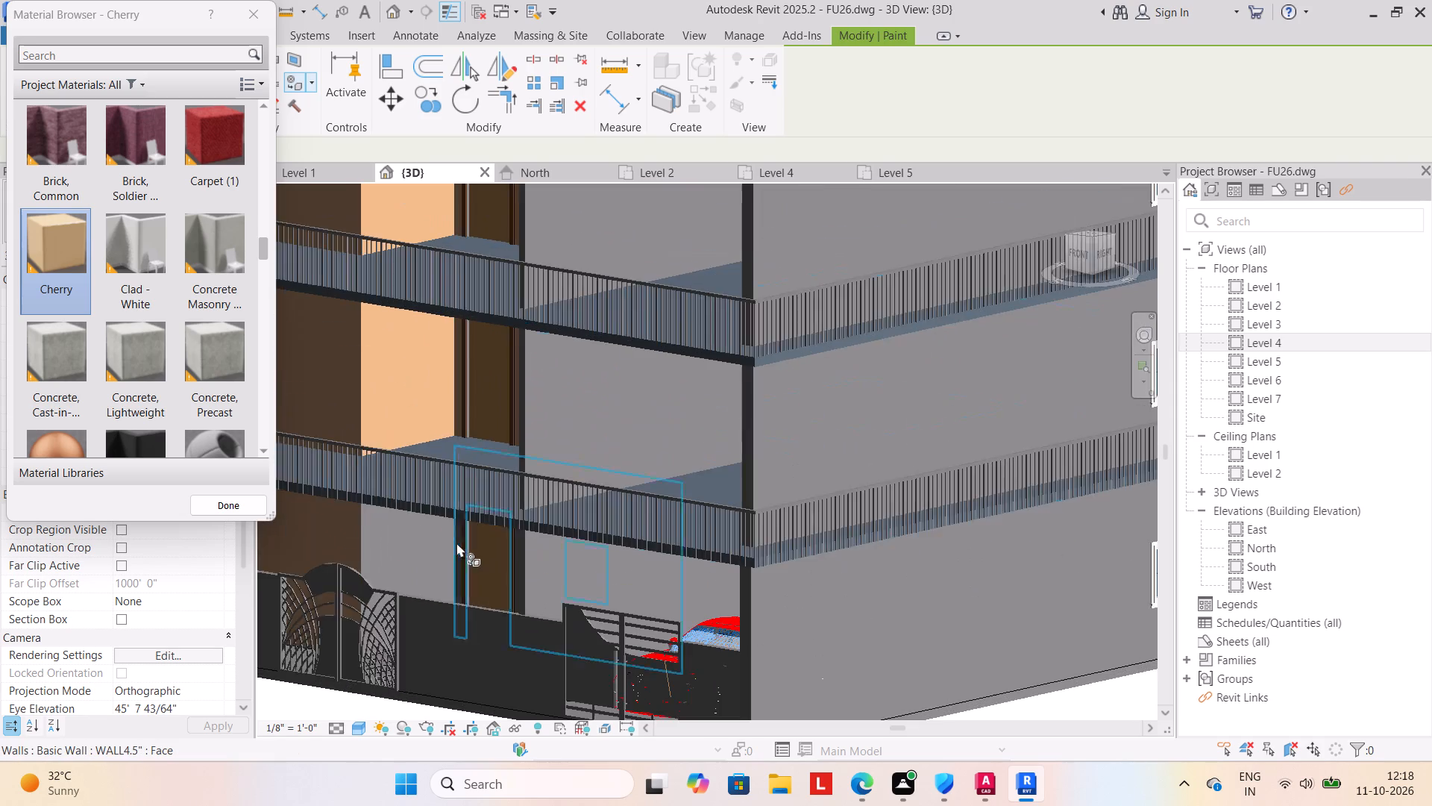
left_click(425, 552)
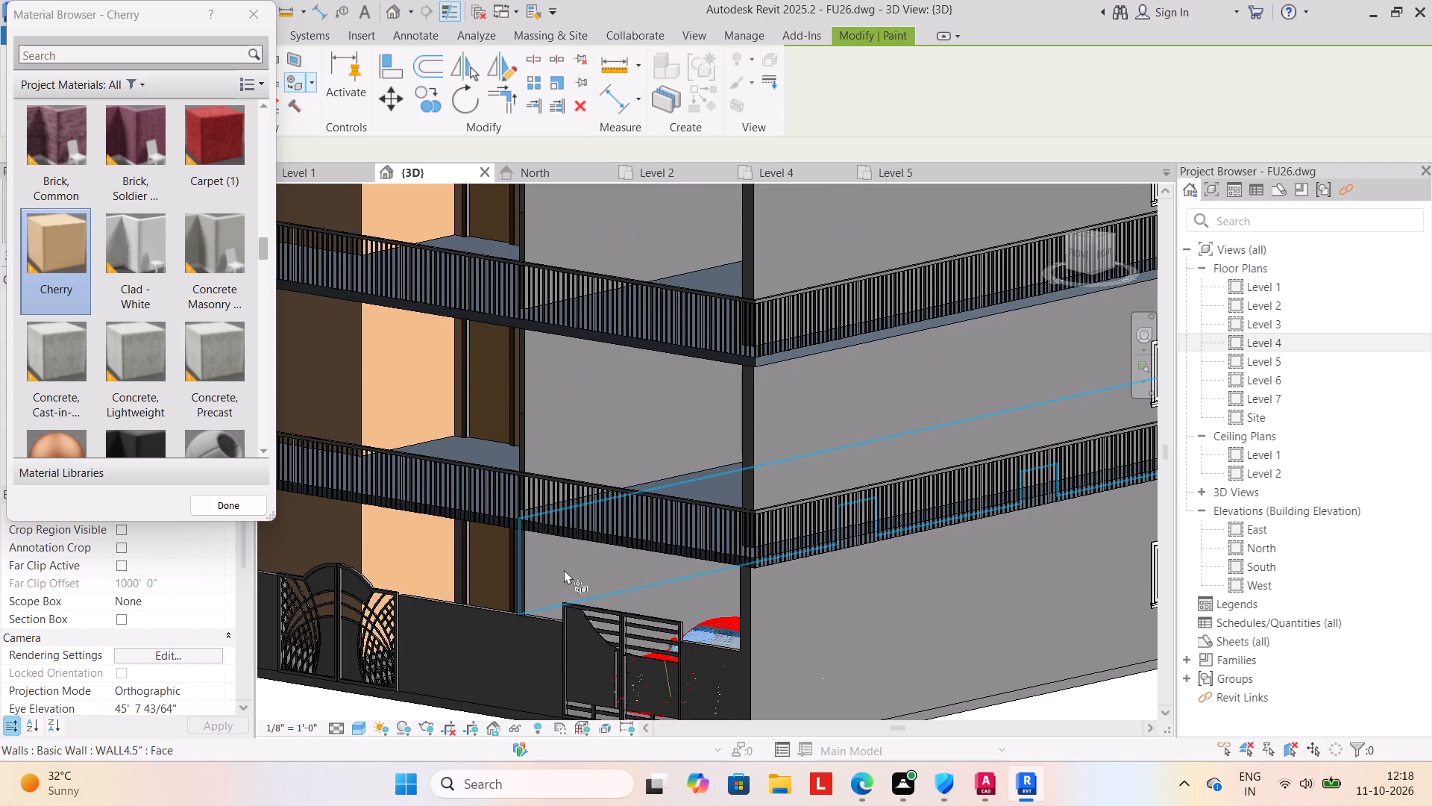
Paint the right-facing side of the wall dividing the front bays with Cherry on every floor, including its remaining top-floor section.
left_click(596, 422)
left_click(586, 364)
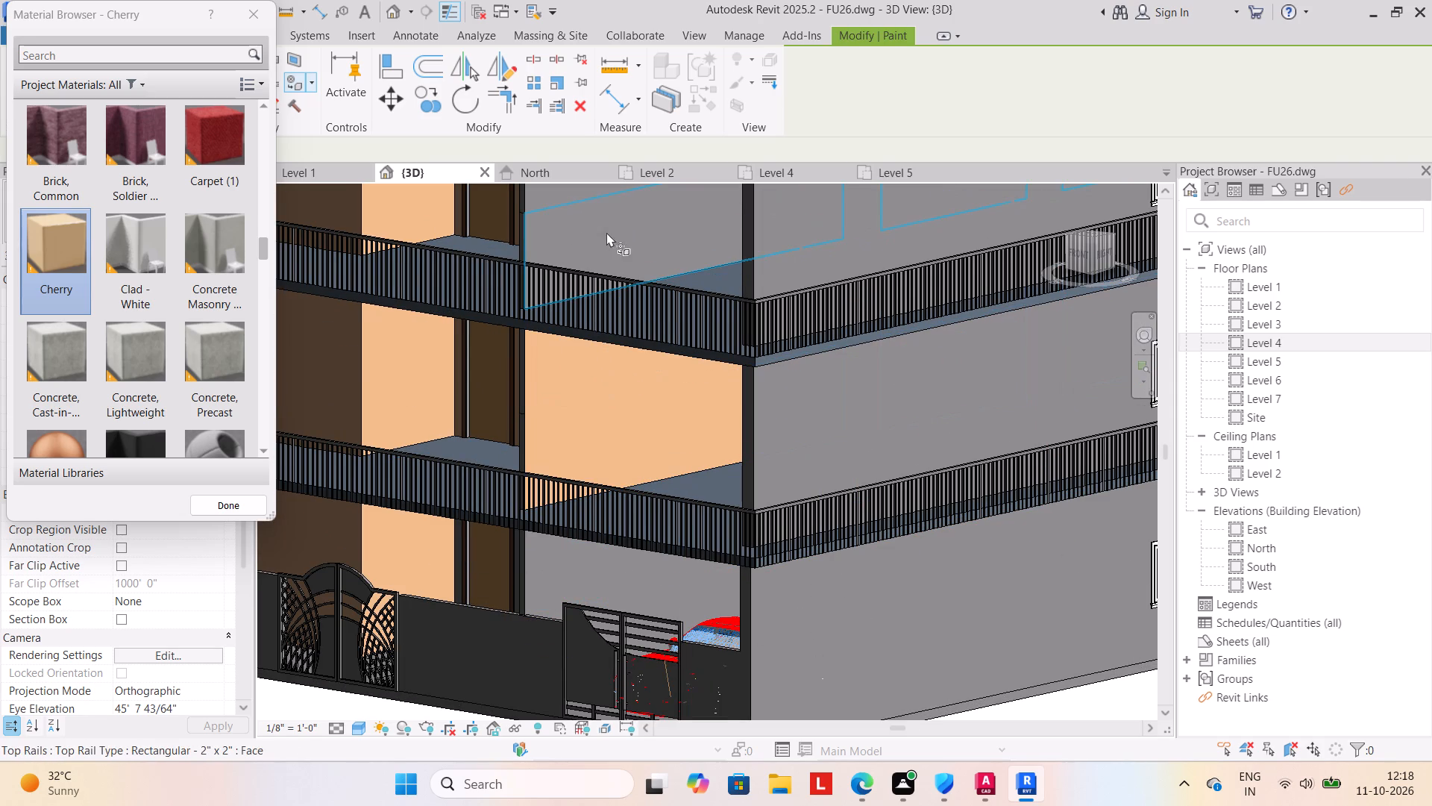
left_click(607, 231)
left_click(565, 578)
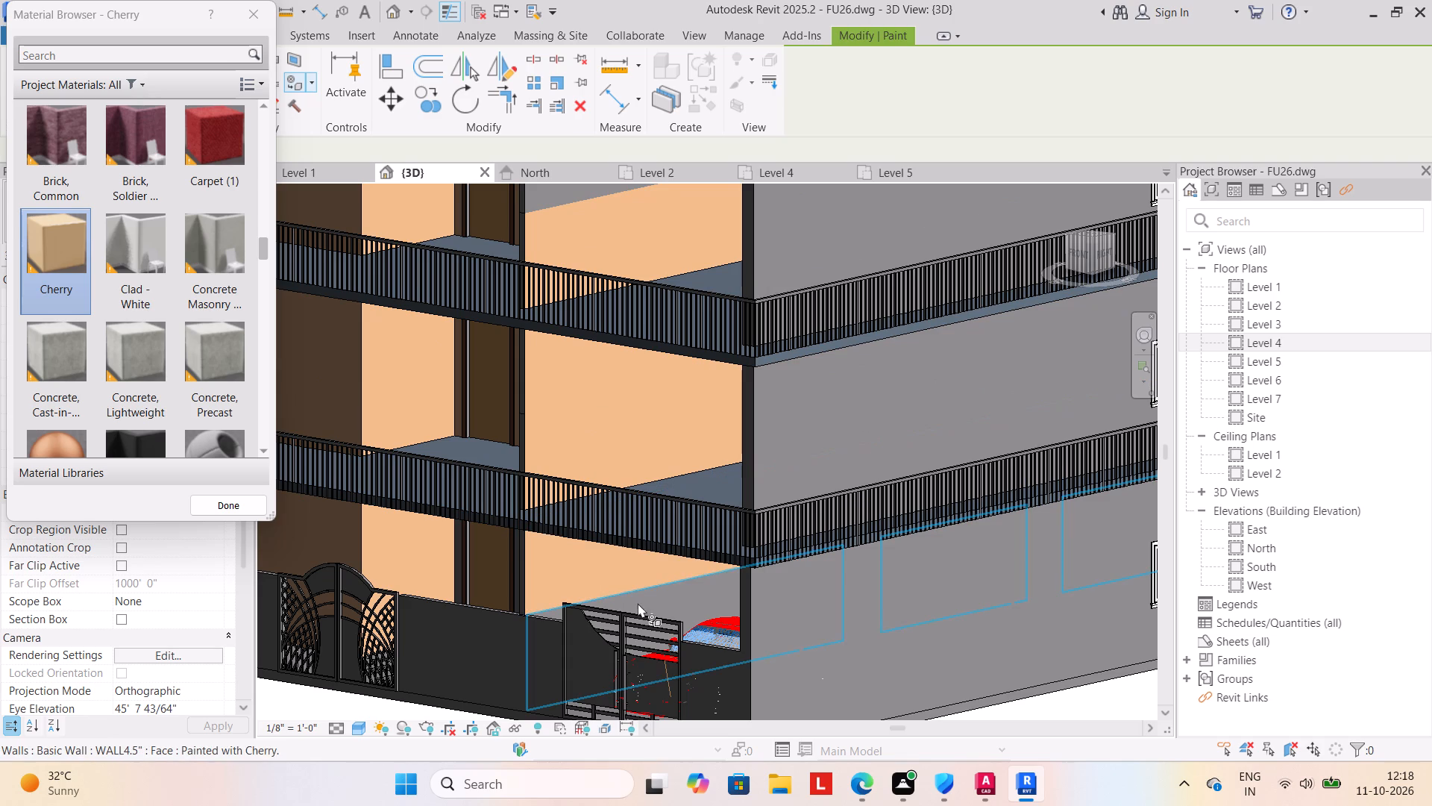
left_click(658, 603)
scroll(663, 554, "down", 3)
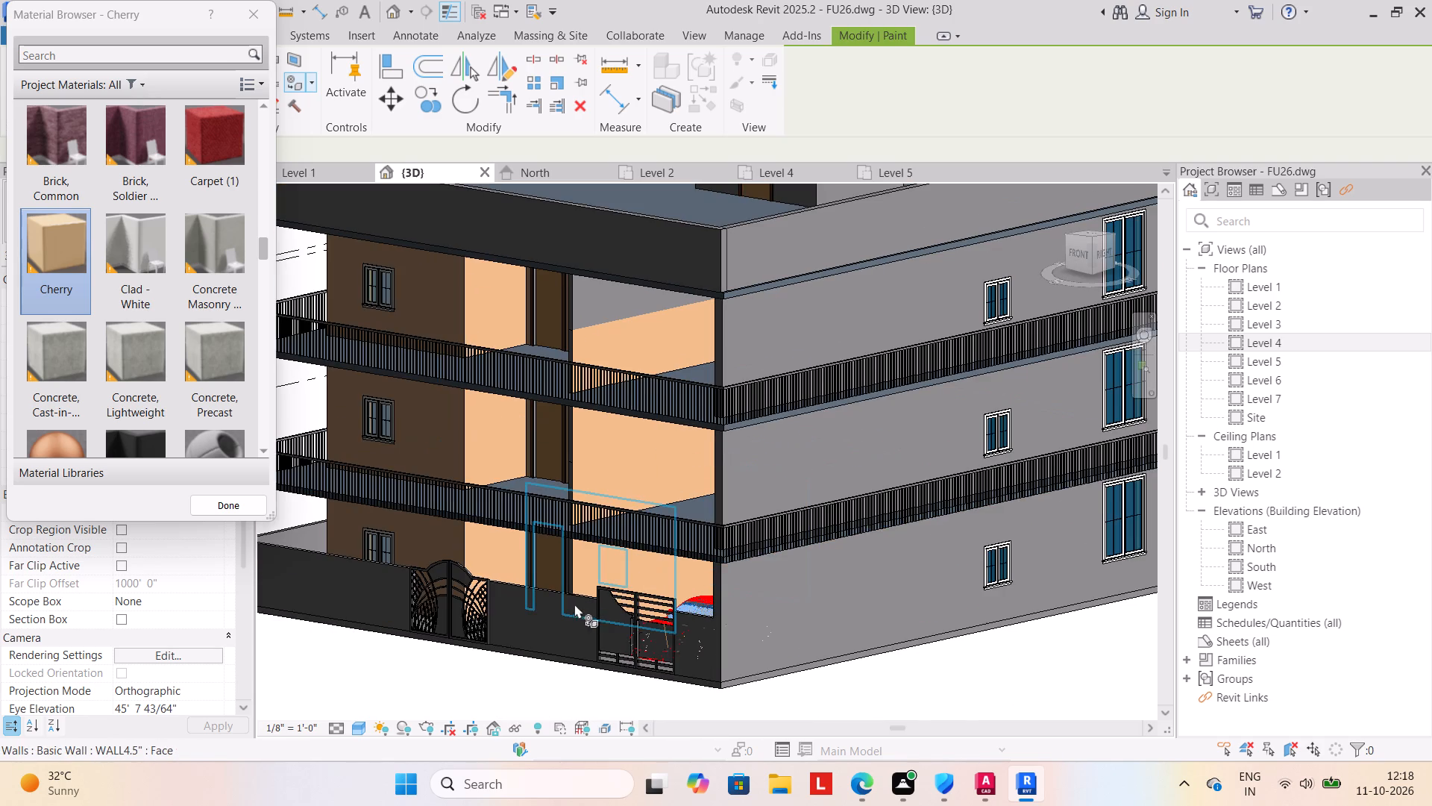
middle_click_drag(573, 607, 637, 619, "shift")
left_click(849, 351)
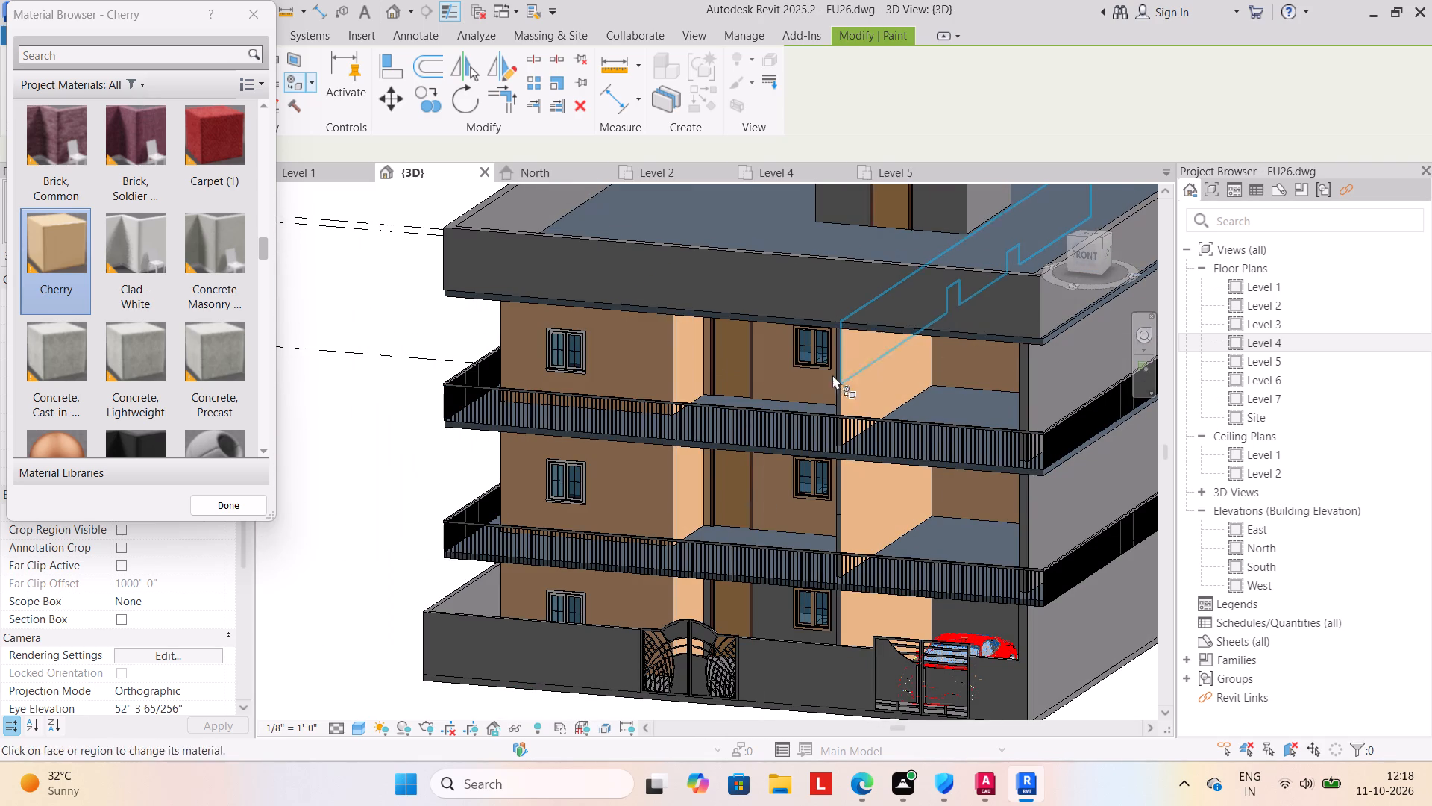
Paint the building's right exterior side wall with Cherry on all three floors.
scroll(755, 569, "down", 2)
middle_click_drag(961, 604, 838, 607, "shift")
left_click(700, 485)
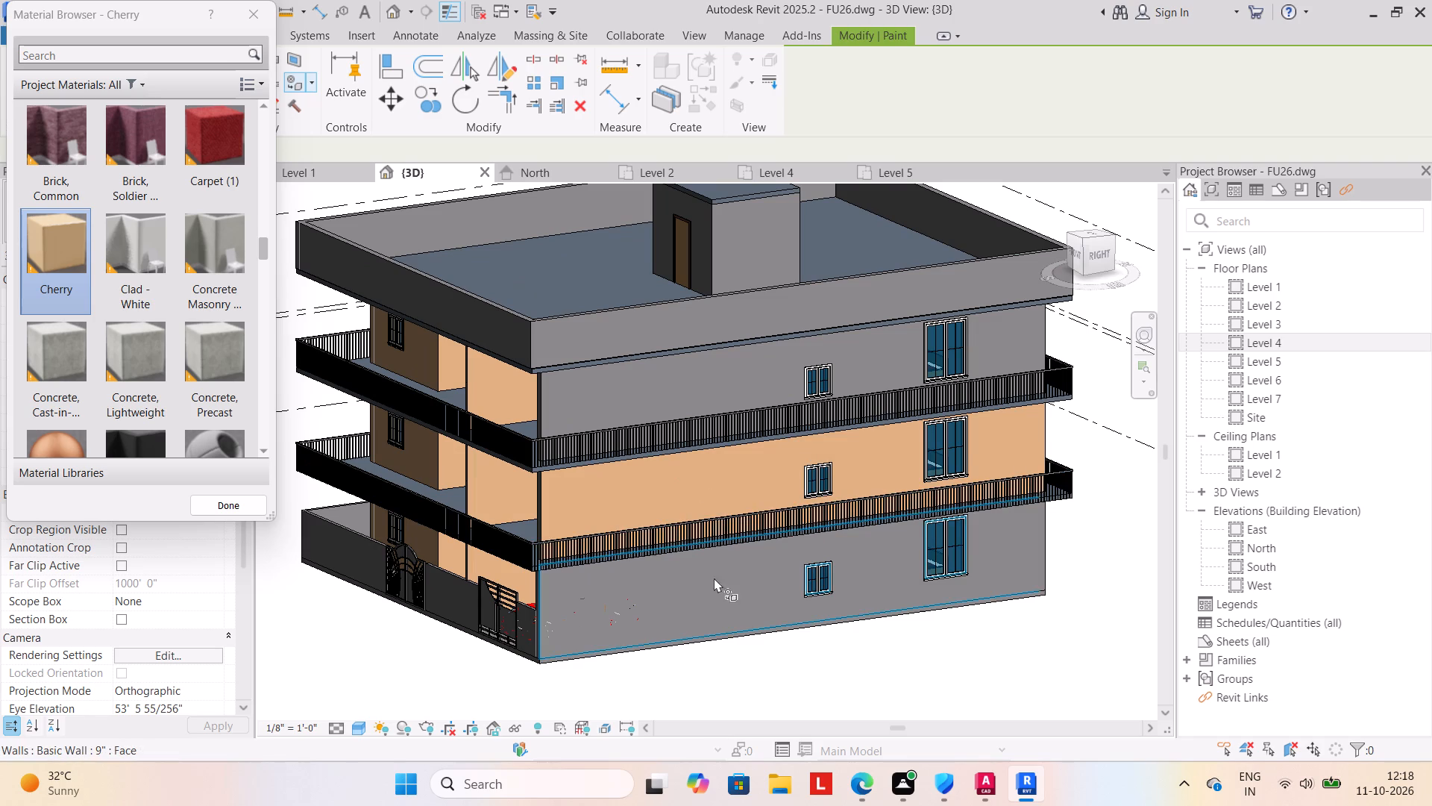
left_click_drag(714, 592, 714, 583)
left_click(706, 368)
Paint the top-floor right outer wall's inner face and the dividing wall's left-facing faces on both upper floors with Cherry.
middle_click_drag(656, 635, 758, 652, "shift")
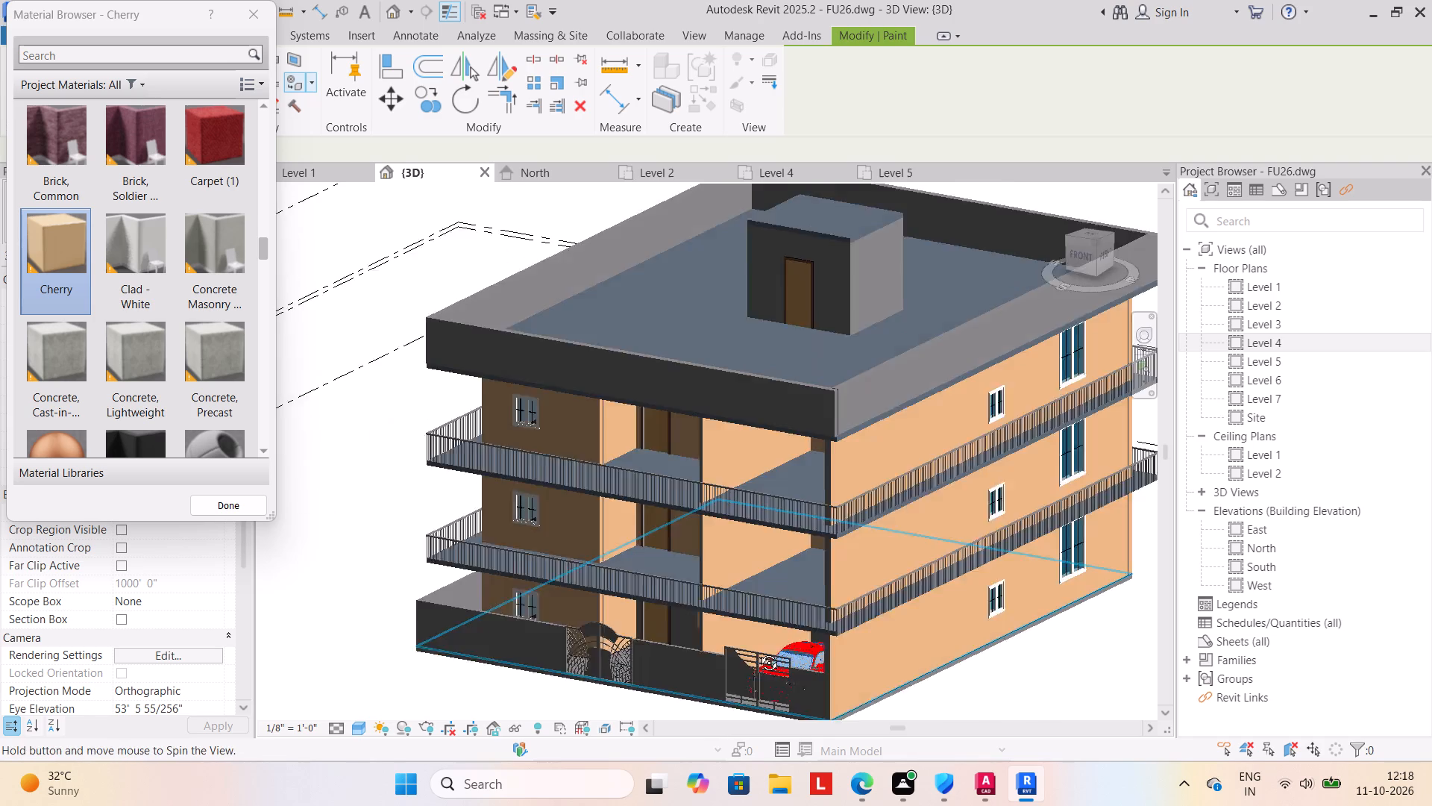
middle_click_drag(758, 652, 775, 650, "shift")
scroll(718, 593, "down", 1)
middle_click_drag(718, 593, 599, 550)
middle_click_drag(644, 628, 780, 637, "shift")
middle_click_drag(756, 590, 541, 589)
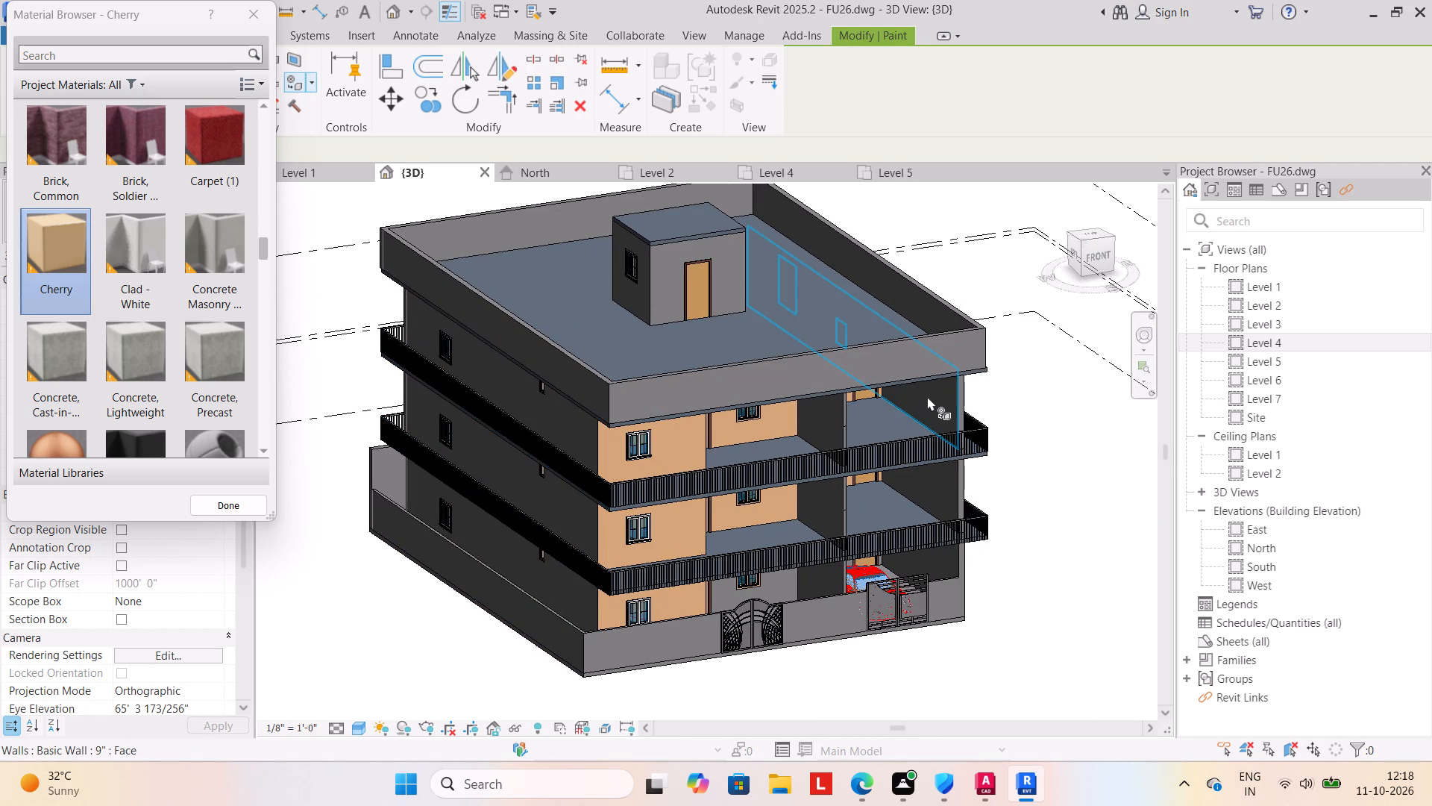
left_click(928, 396)
left_click(820, 418)
left_click(820, 491)
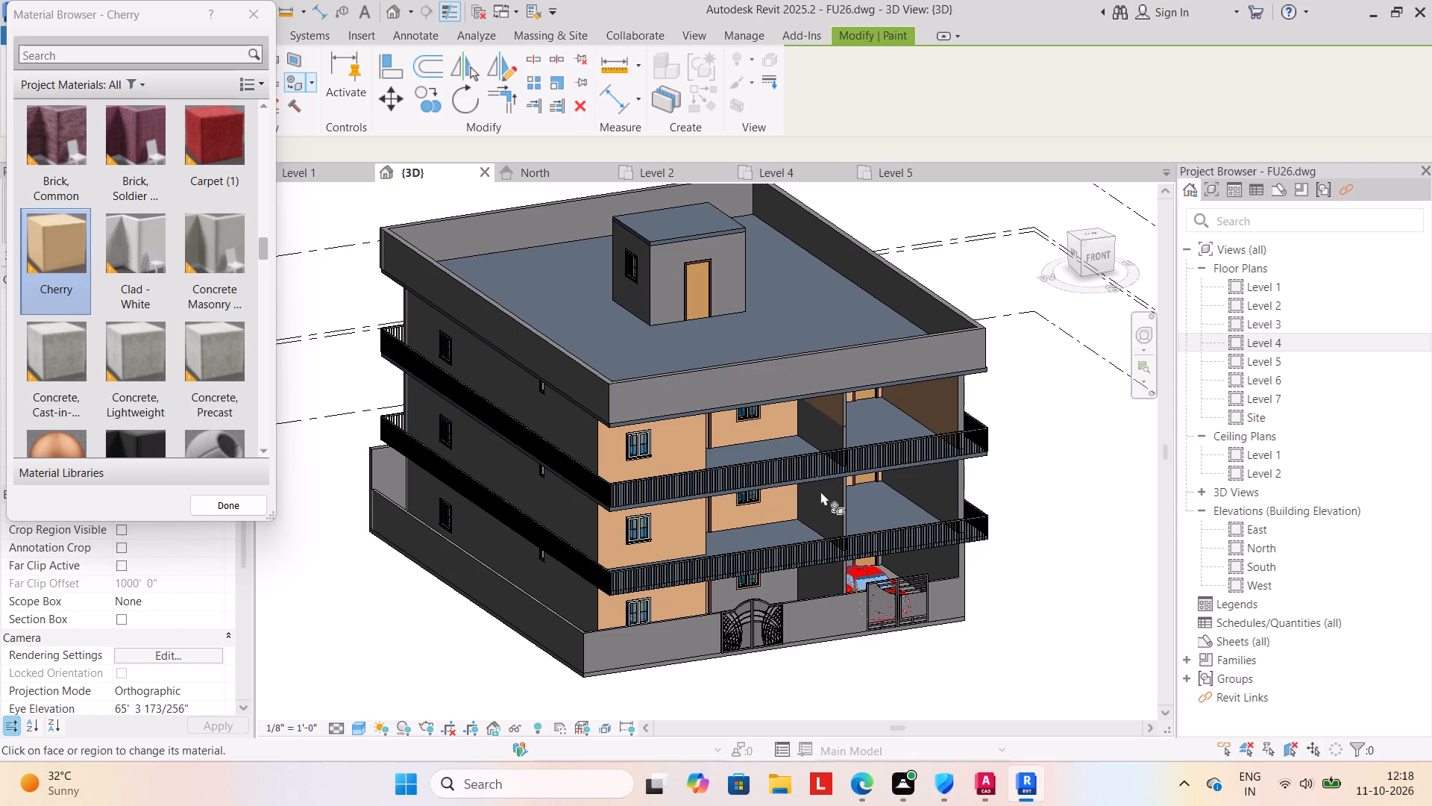
left_click(824, 432)
left_click(814, 513)
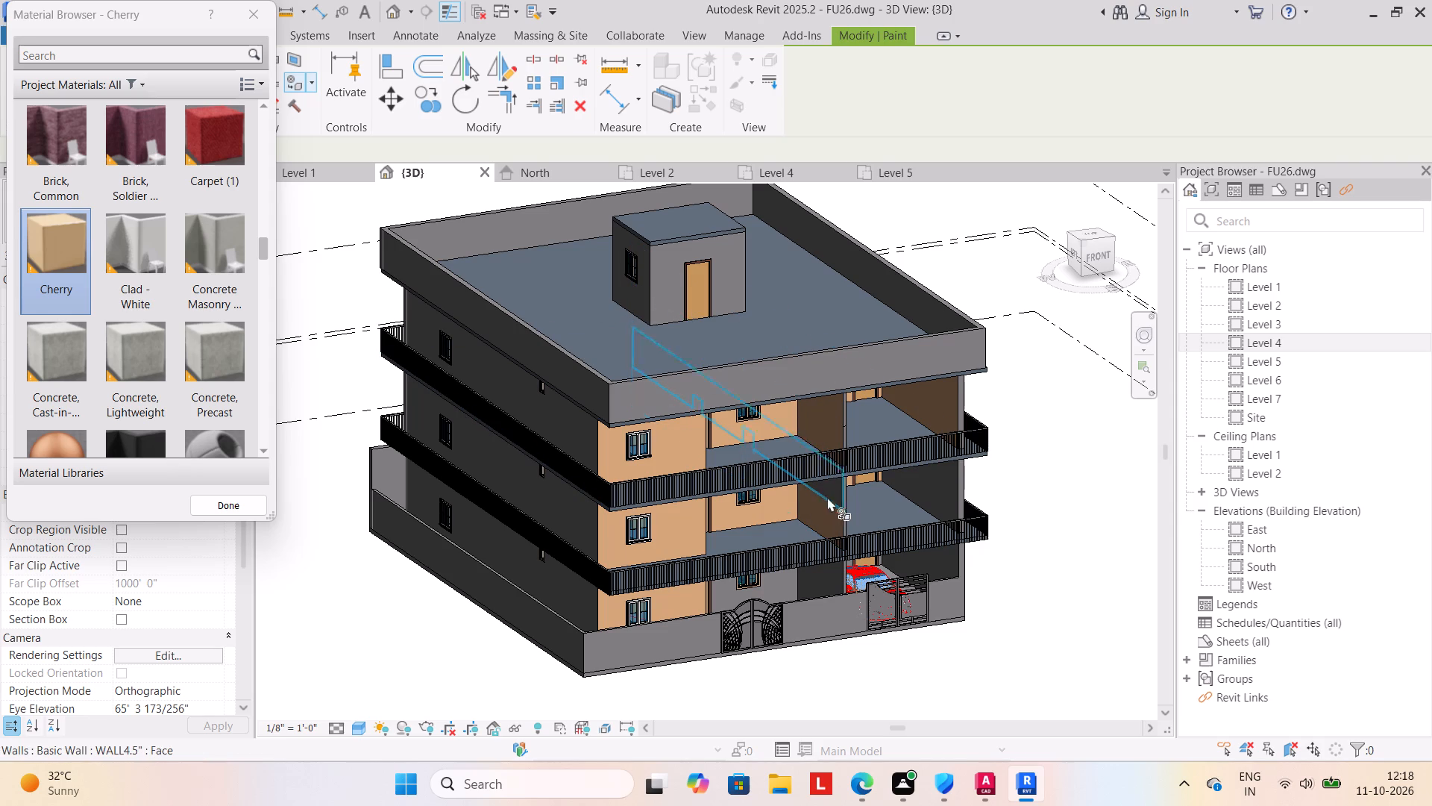
left_click(831, 490)
Paint the ground-floor dividing wall's left-facing side and the right outer wall's inner faces on the ground and middle floors with Cherry.
middle_click_drag(921, 615, 770, 614, "shift")
middle_click_drag(744, 608, 840, 524, "shift")
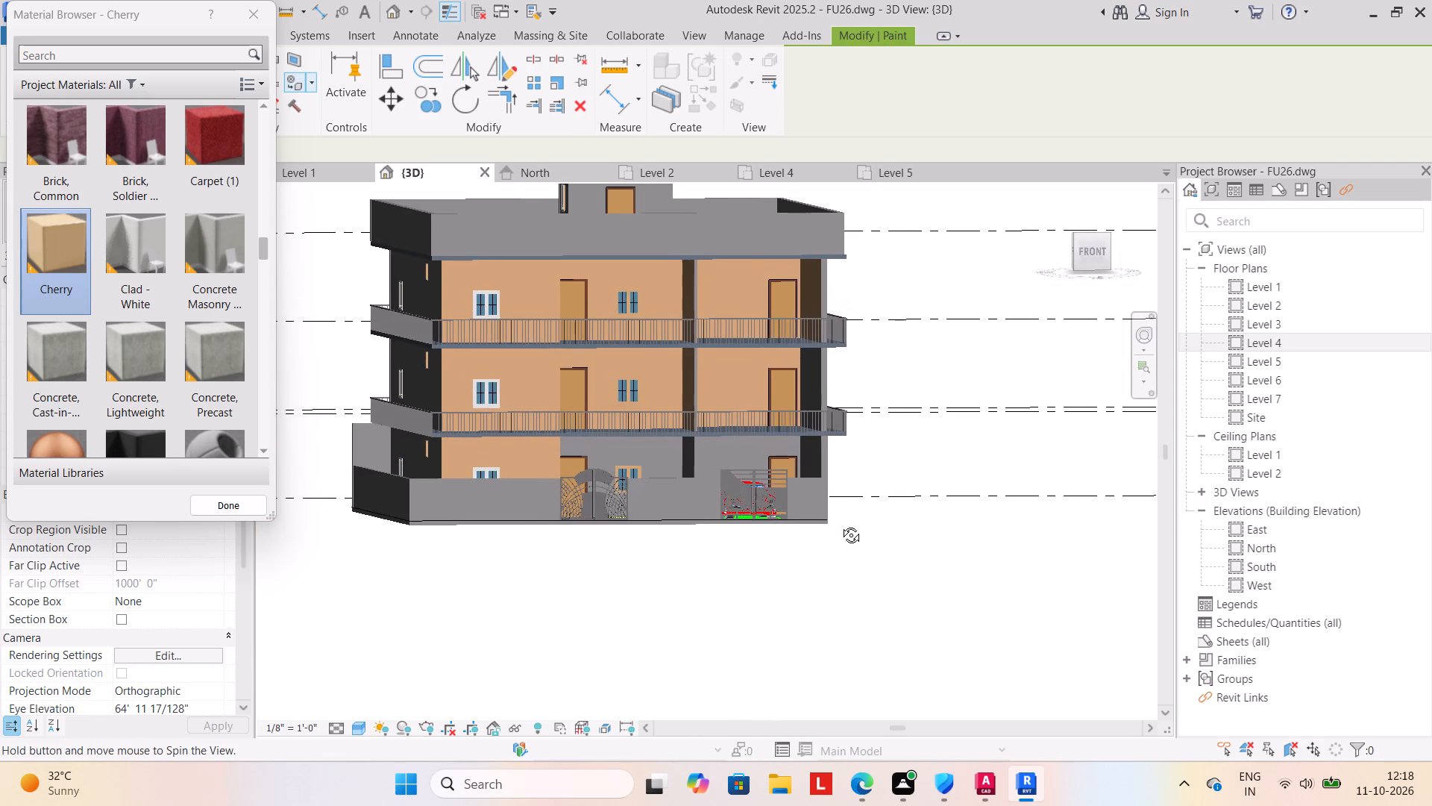
middle_click_drag(840, 524, 883, 597, "shift")
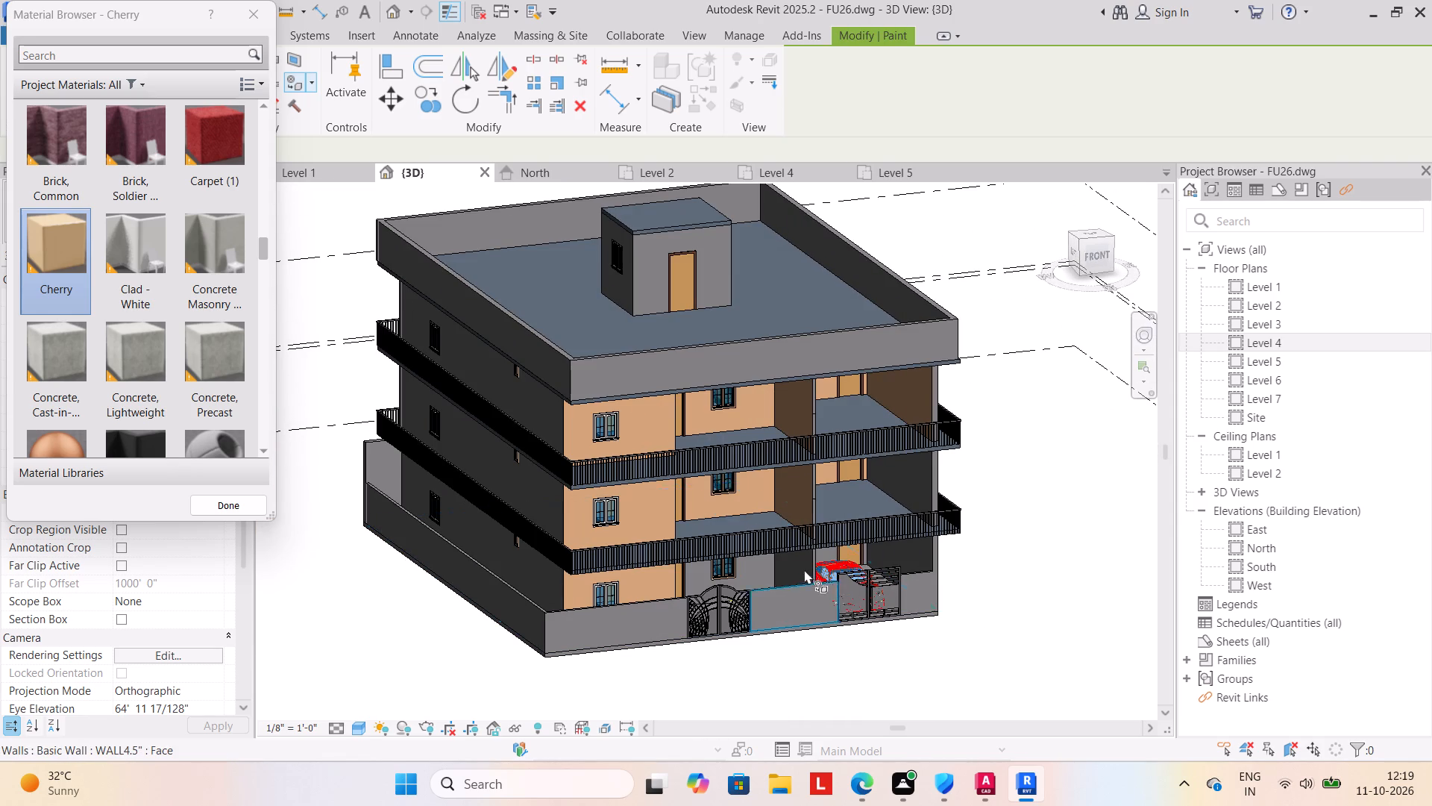
left_click(797, 568)
scroll(796, 567, "up", 7)
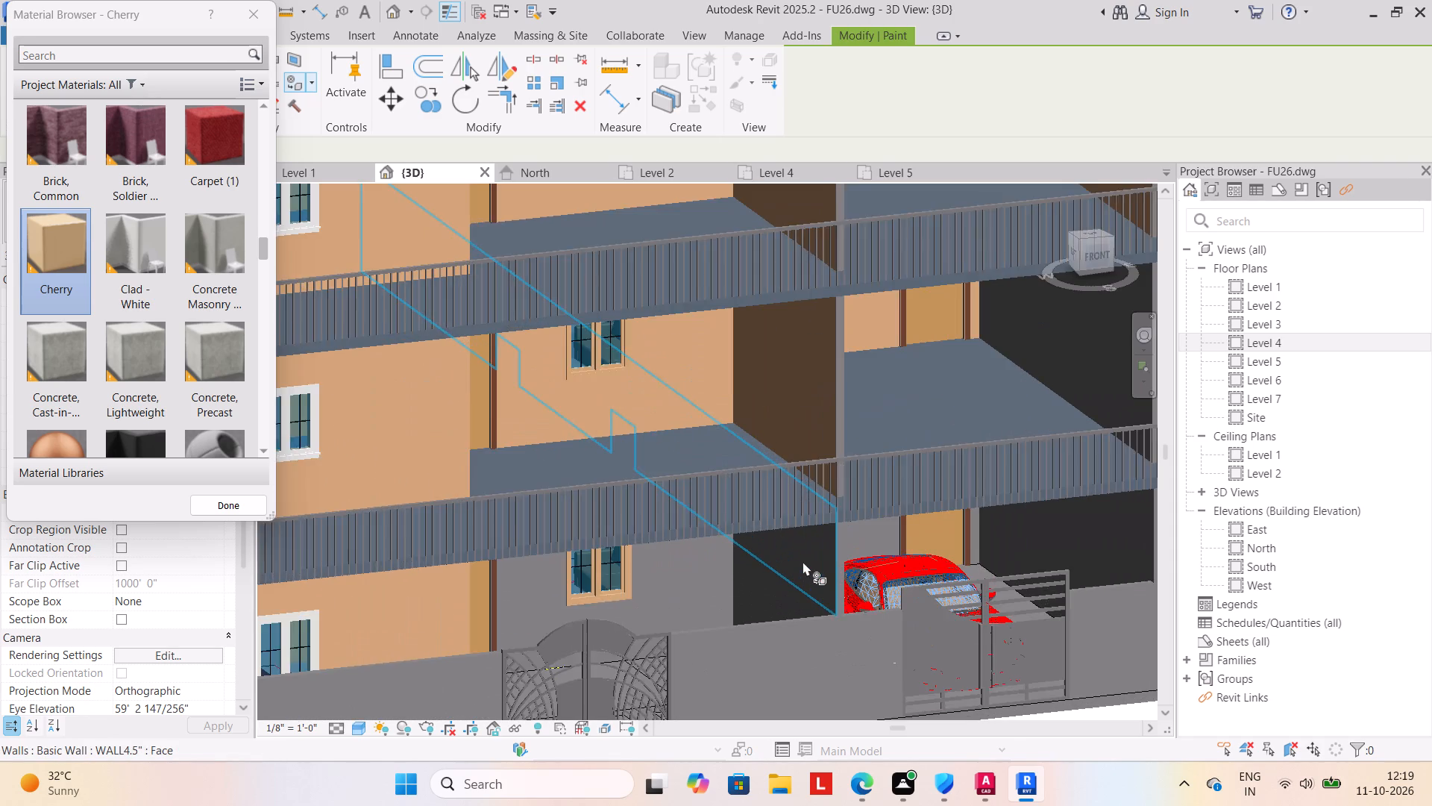
left_click(802, 562)
left_click(771, 584)
scroll(801, 606, "down", 4)
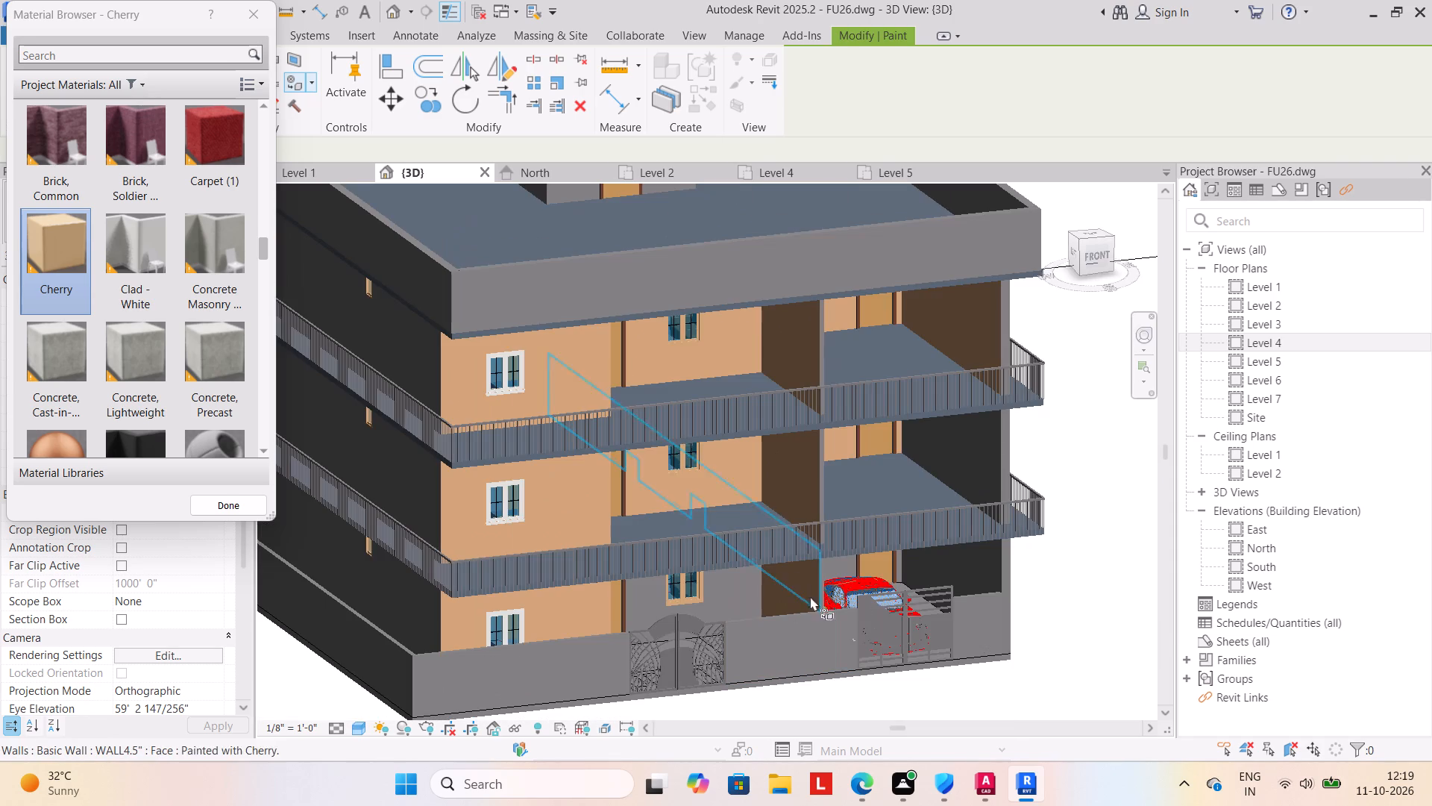
left_click(976, 571)
left_click(982, 466)
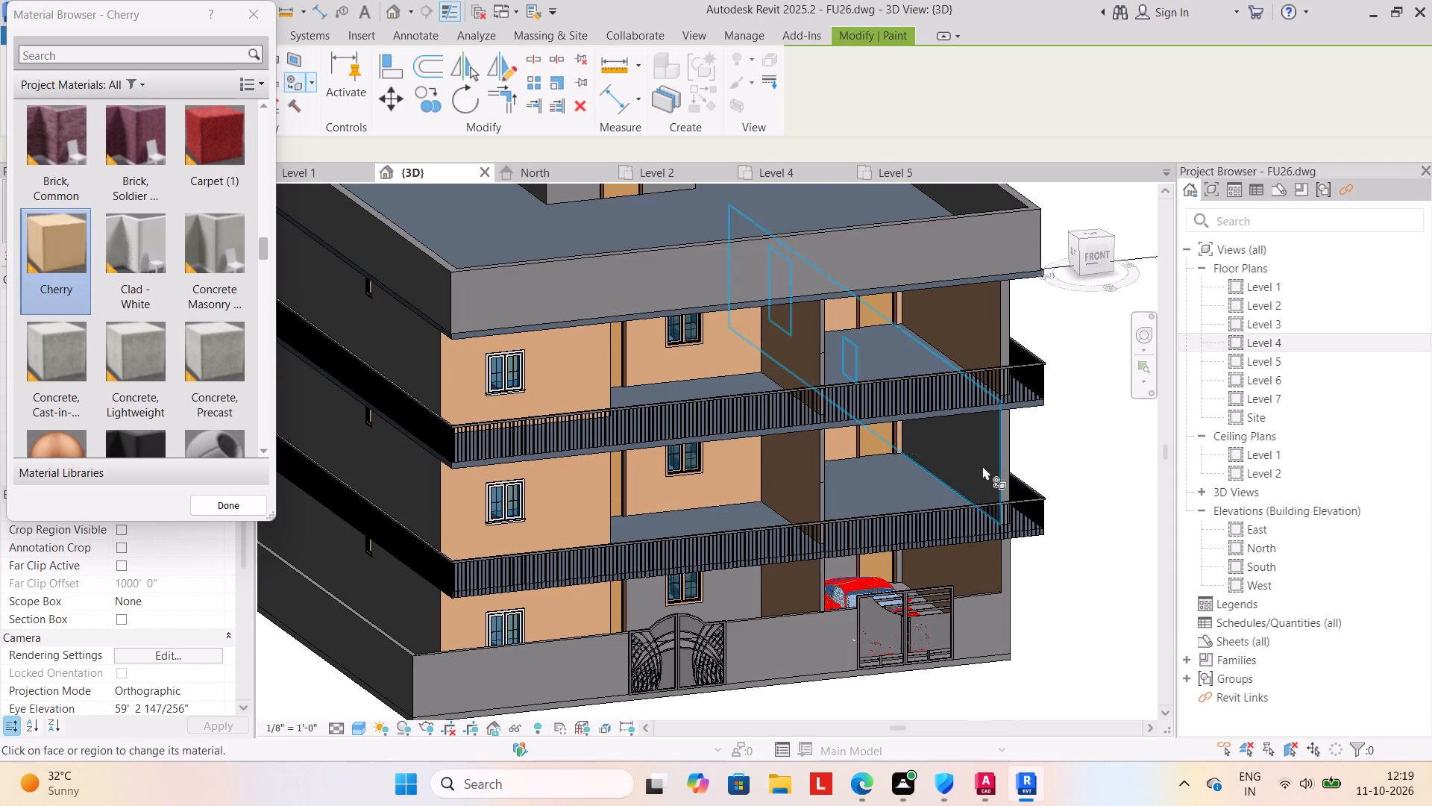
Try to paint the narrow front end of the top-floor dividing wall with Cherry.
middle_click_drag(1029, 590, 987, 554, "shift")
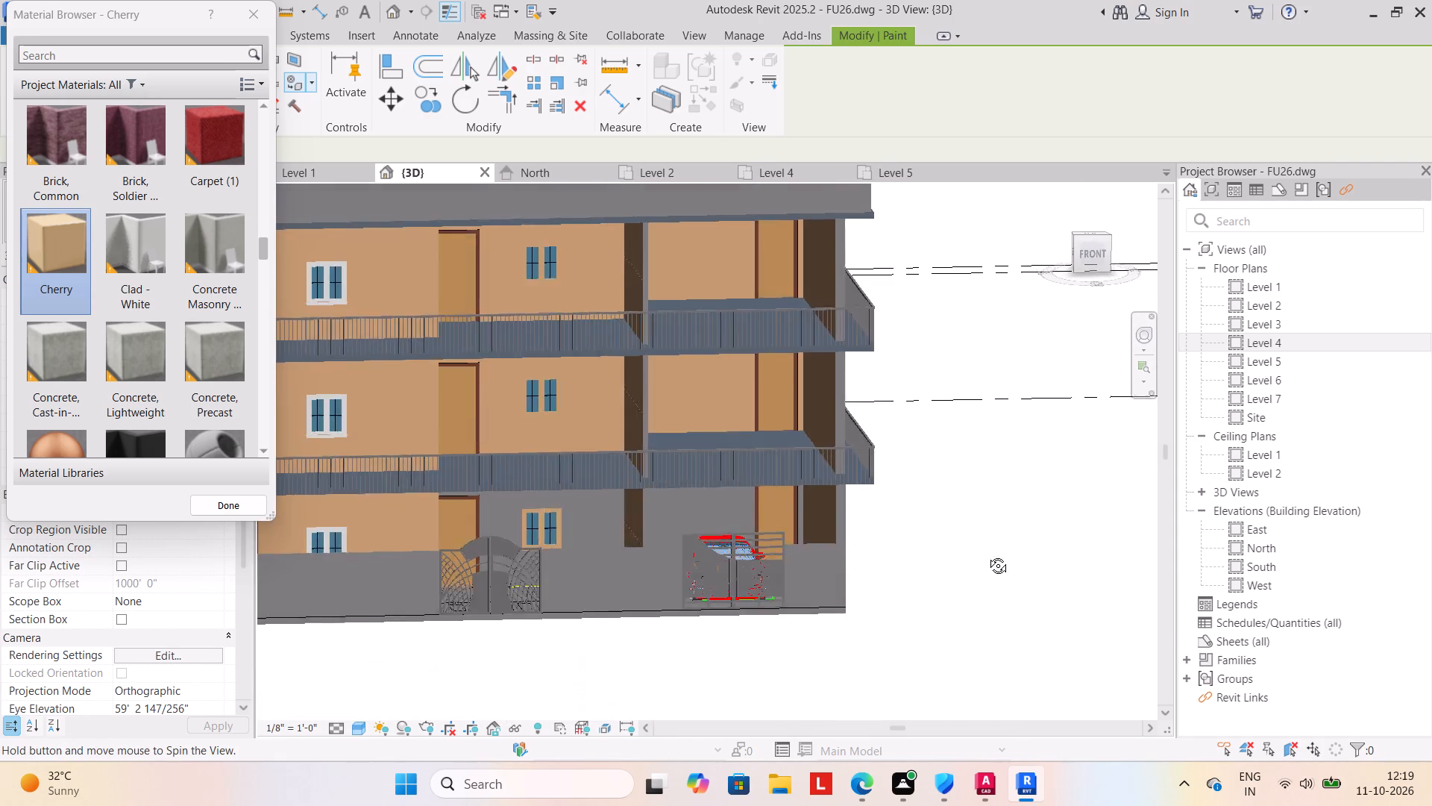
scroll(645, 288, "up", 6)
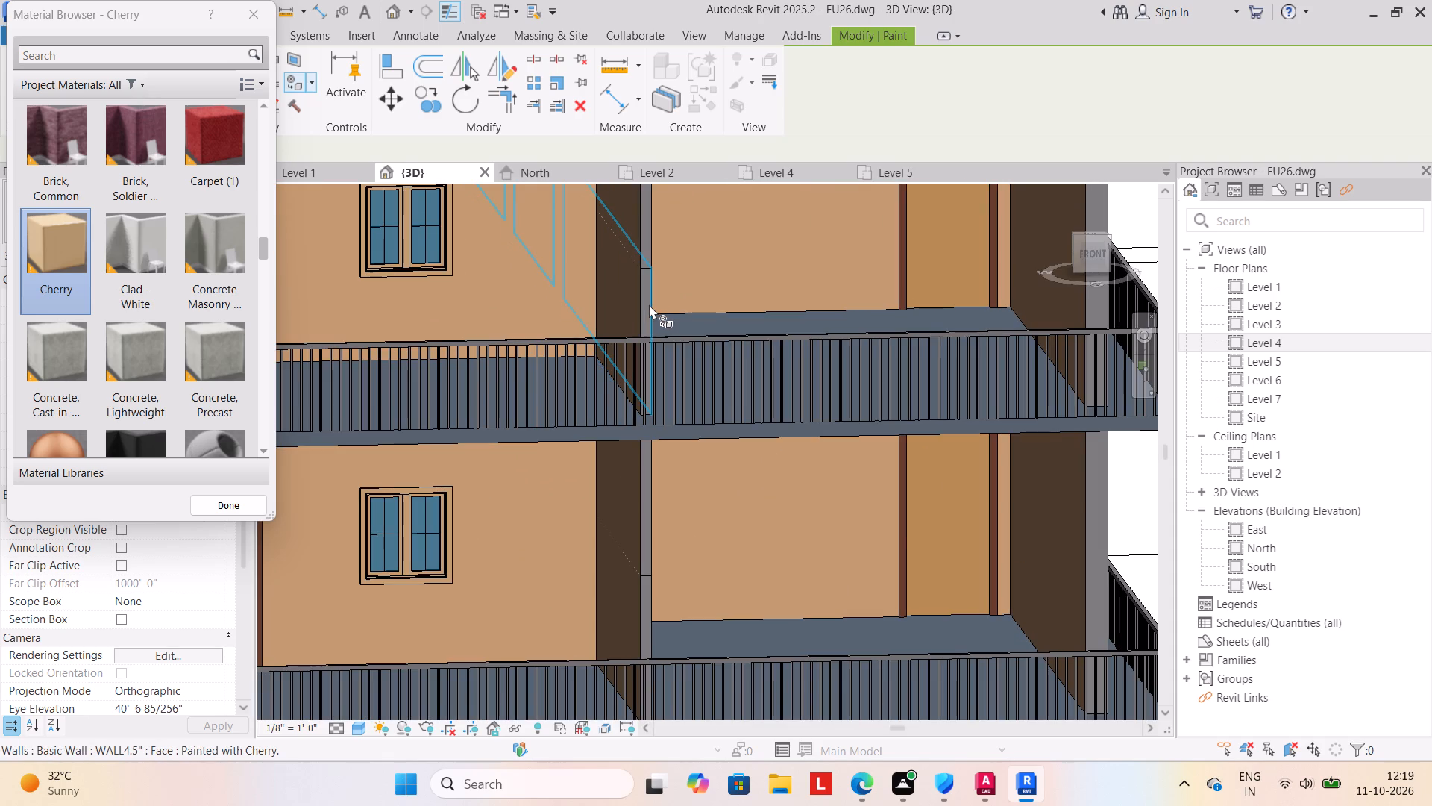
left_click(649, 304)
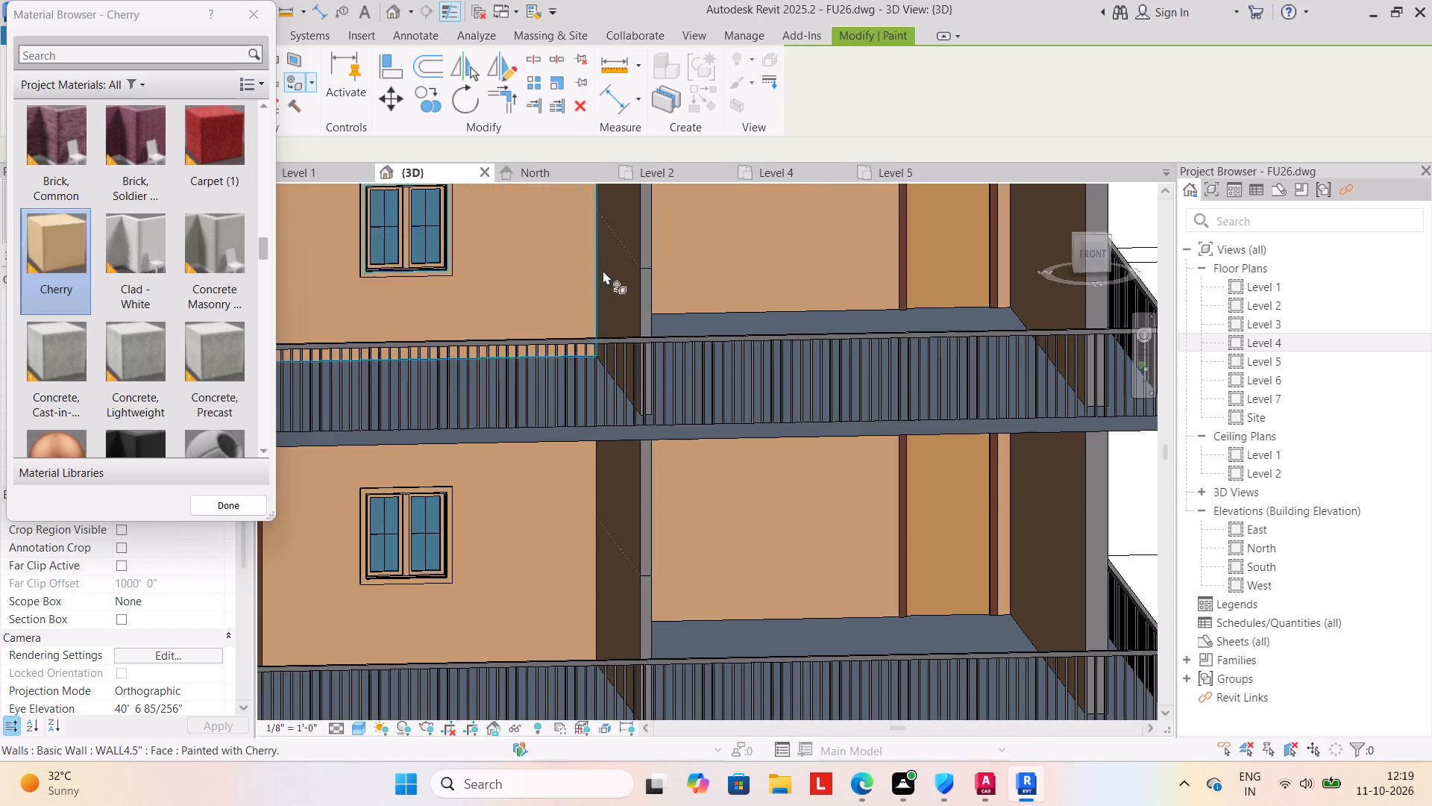
Paint the narrow front end of the top-floor right outer wall with Cherry.
scroll(606, 214, "down", 4)
scroll(666, 268, "down", 1)
middle_click_drag(666, 266, 688, 439)
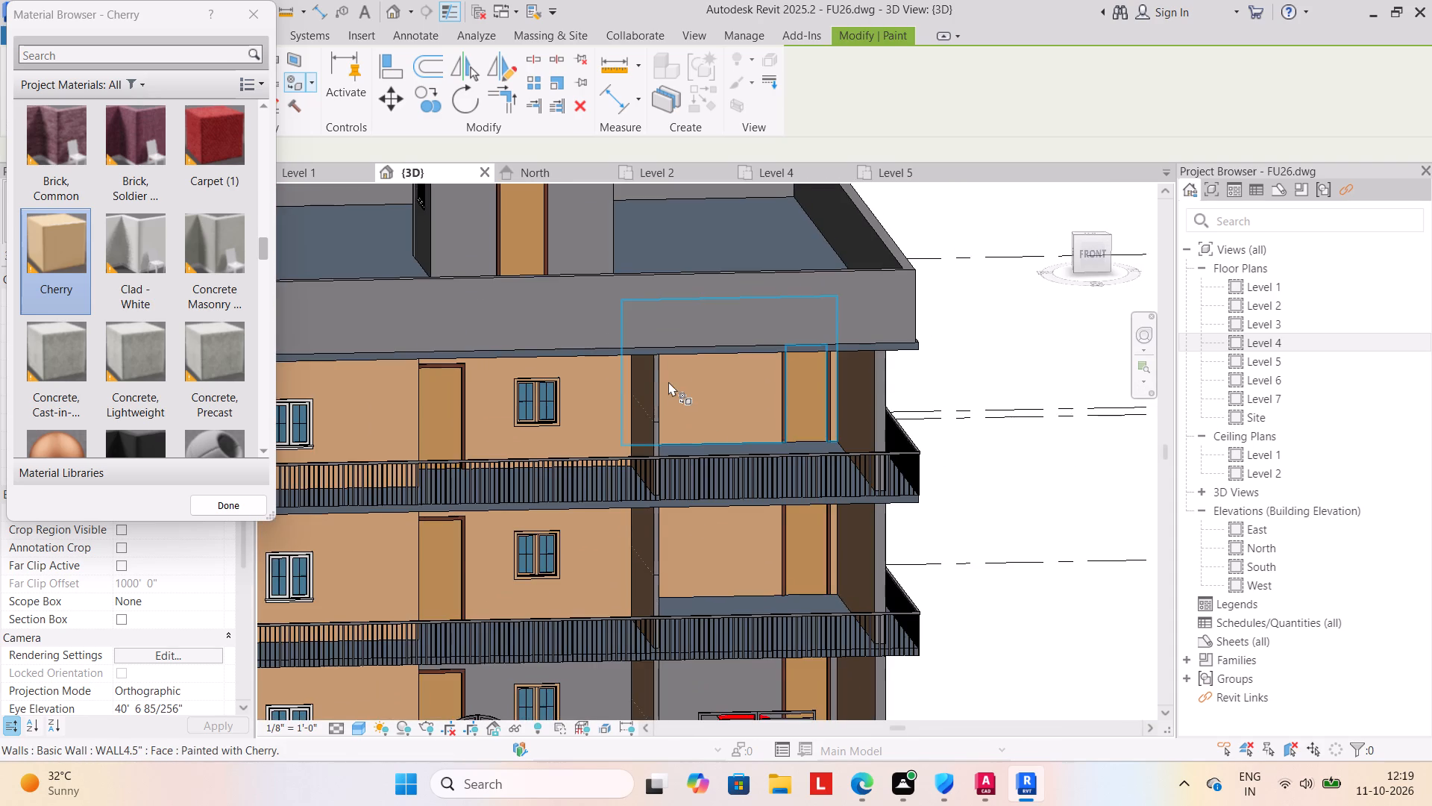
scroll(666, 377, "up", 3)
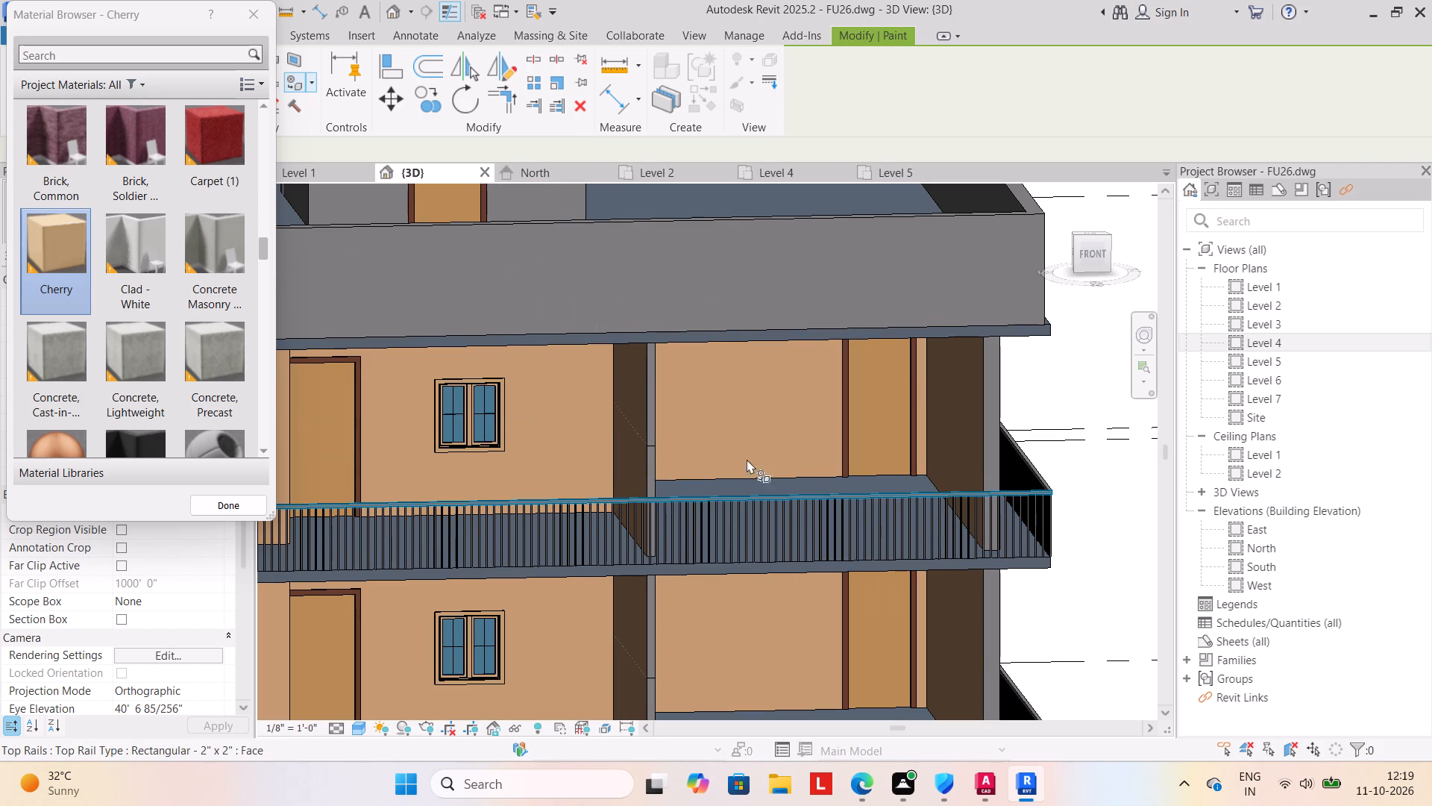
left_click(998, 366)
scroll(1000, 396, "up", 3)
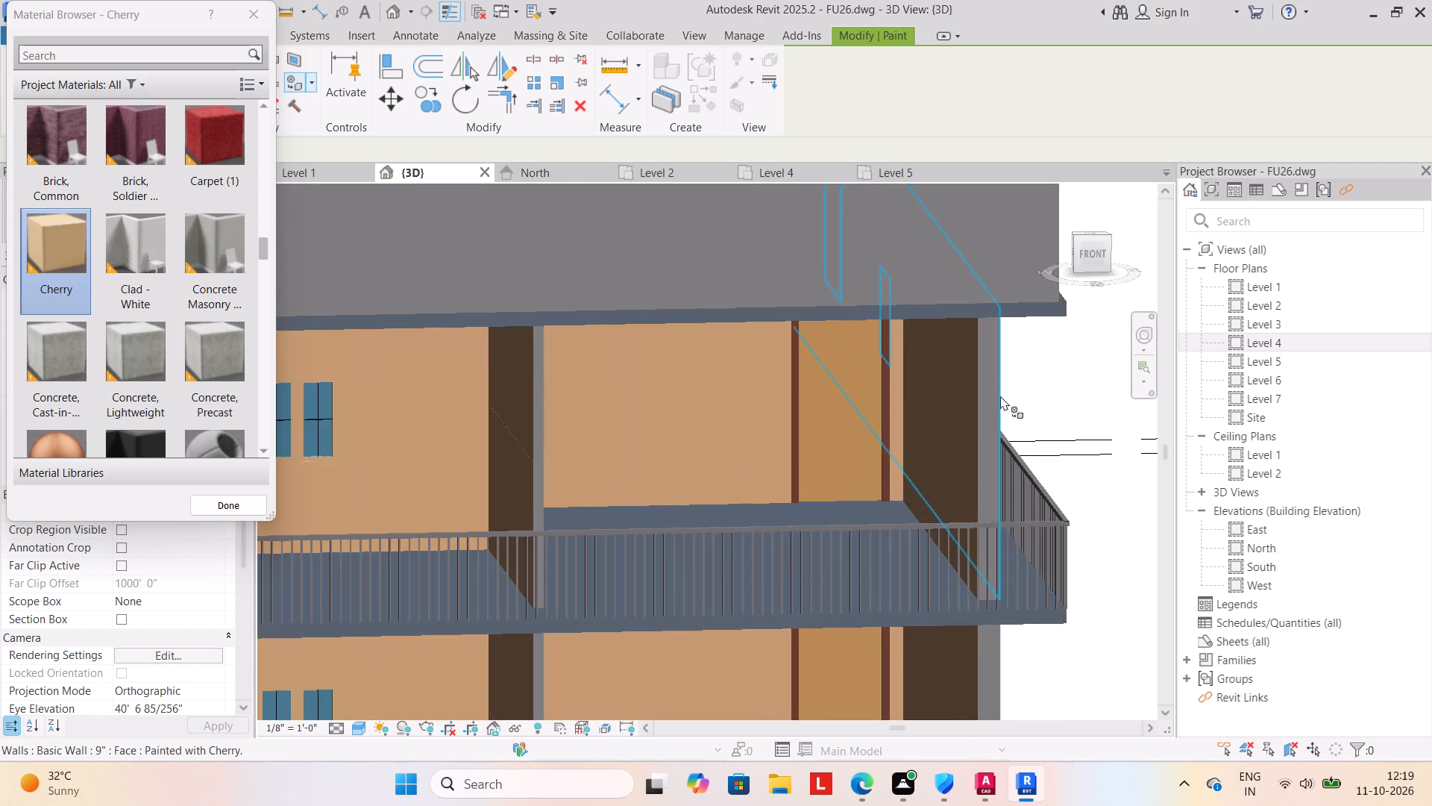
left_click(985, 498)
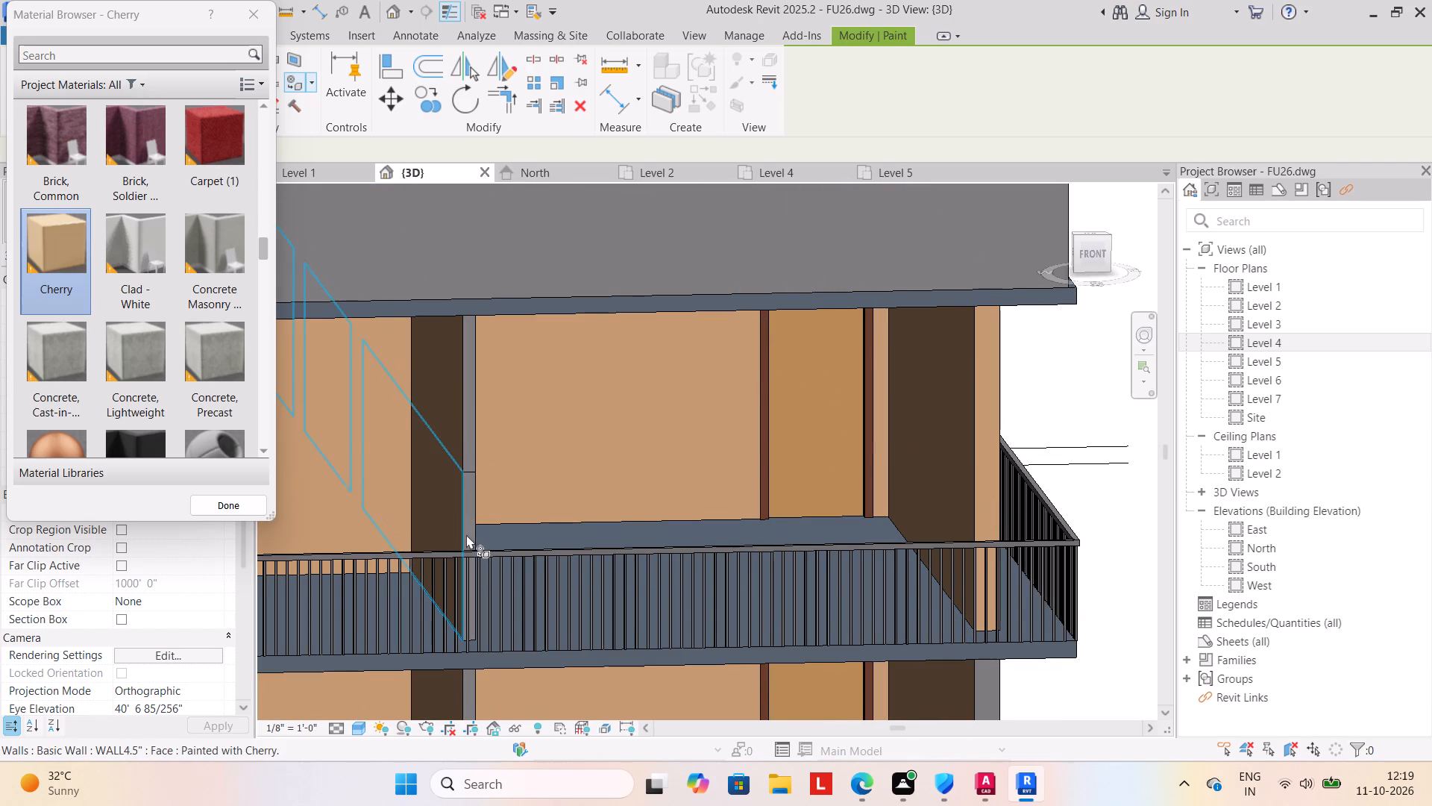
Paint the upper and lower parts of the top-floor dividing wall's narrow front end with Cherry.
scroll(465, 490, "up", 8)
left_click(471, 477)
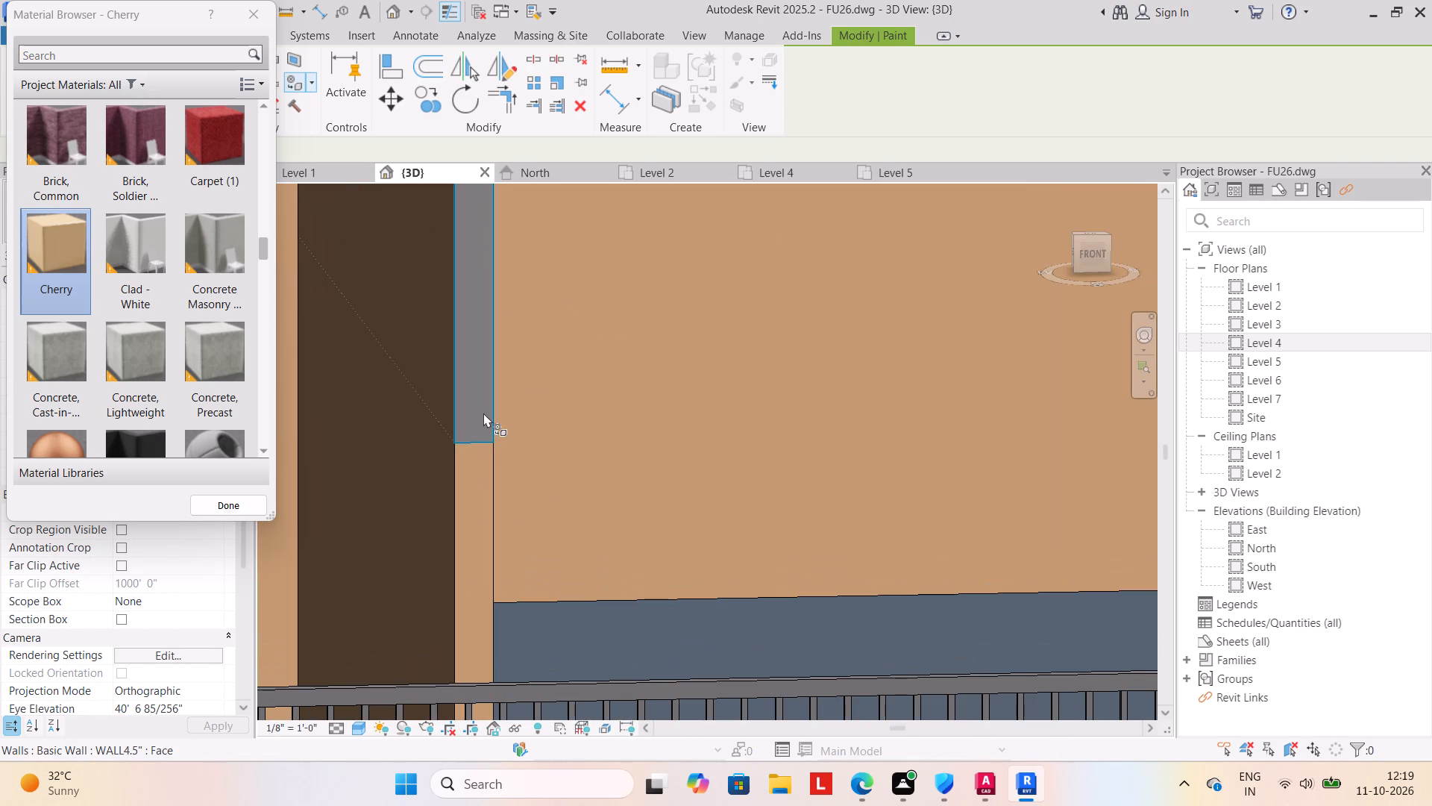
left_click(483, 416)
Paint the upper and lower parts of the middle-floor dividing wall's narrow front end with Cherry.
scroll(518, 475, "down", 10)
scroll(602, 446, "down", 4)
middle_click_drag(609, 513, 594, 358)
scroll(544, 473, "up", 5)
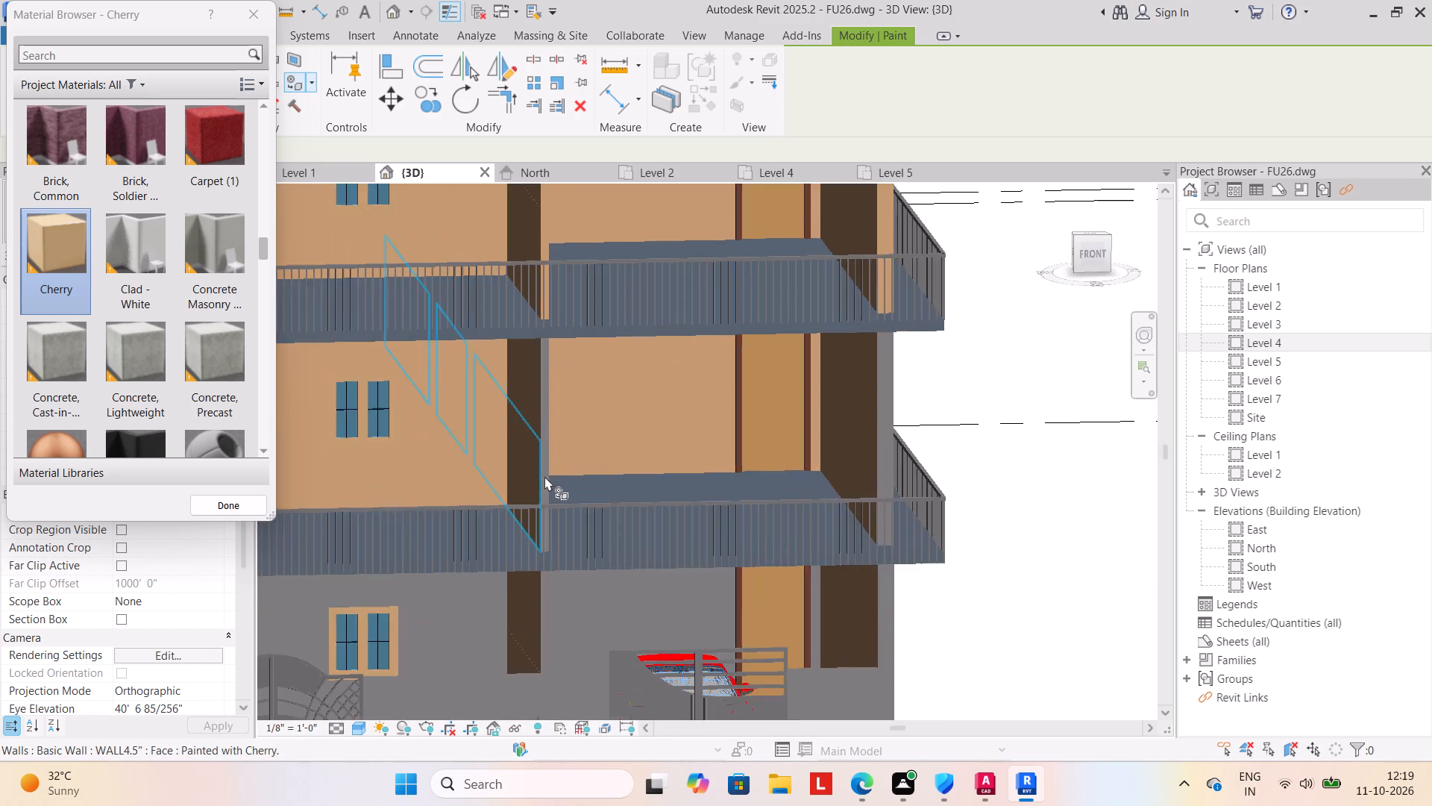
scroll(546, 479, "up", 1)
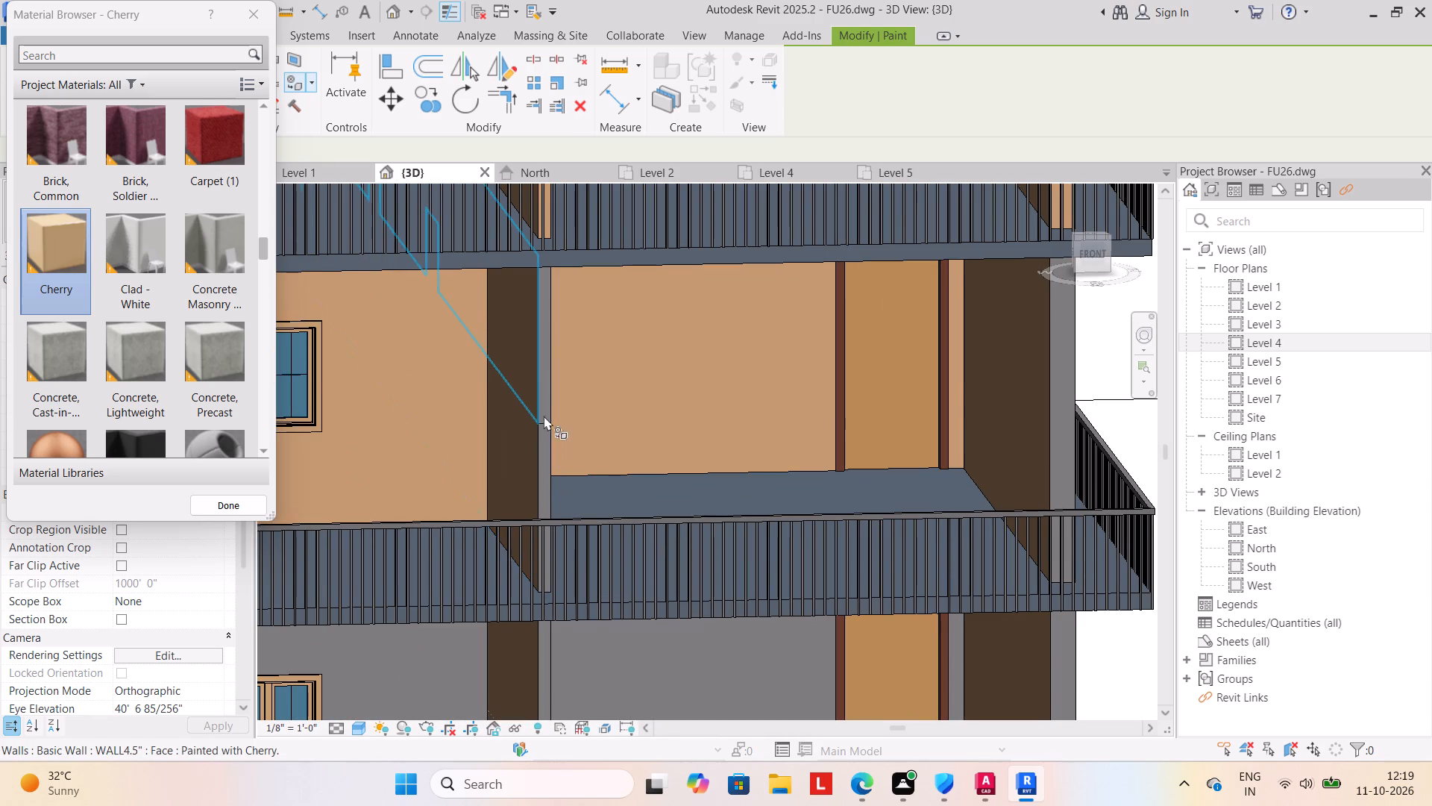
scroll(546, 335, "up", 4)
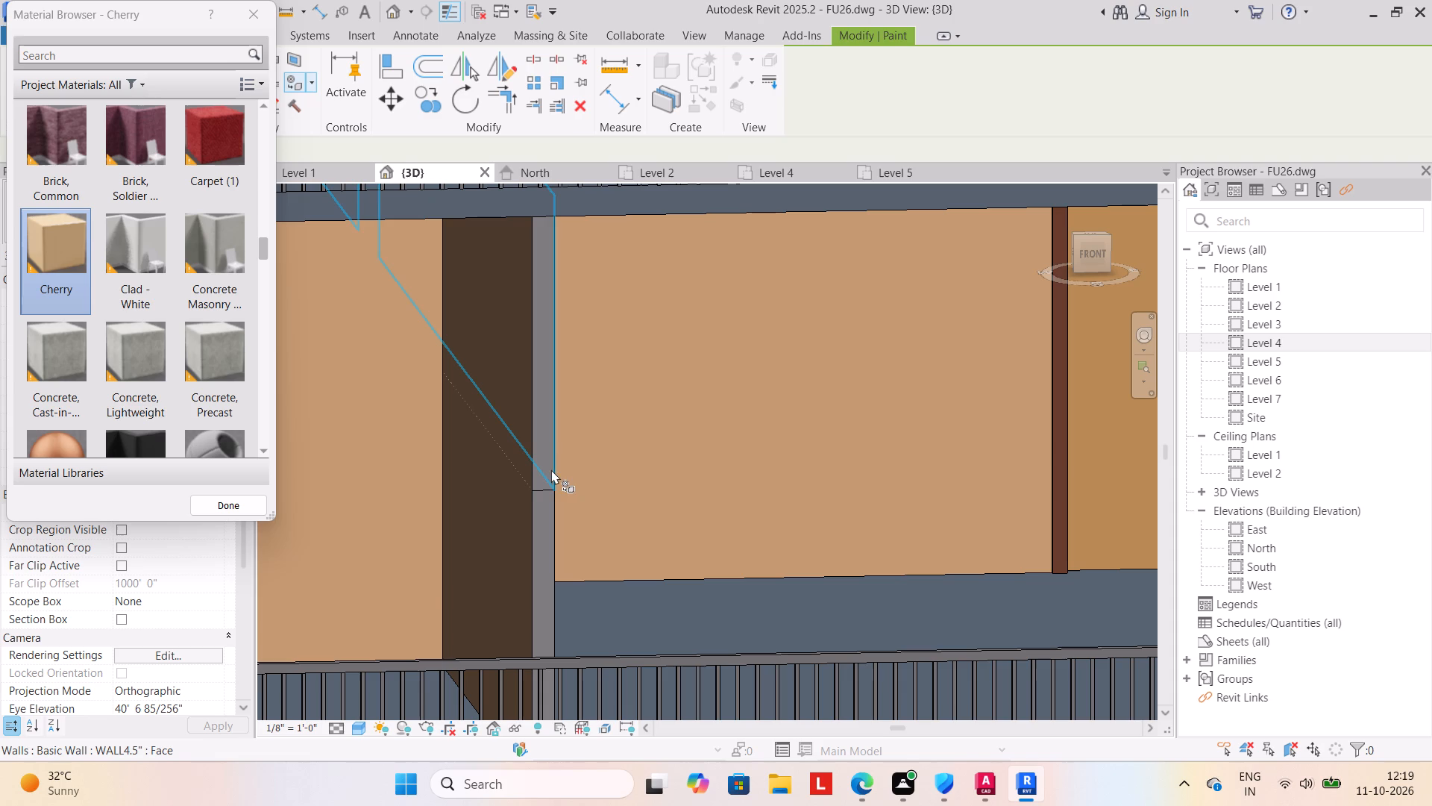
scroll(549, 401, "up", 6)
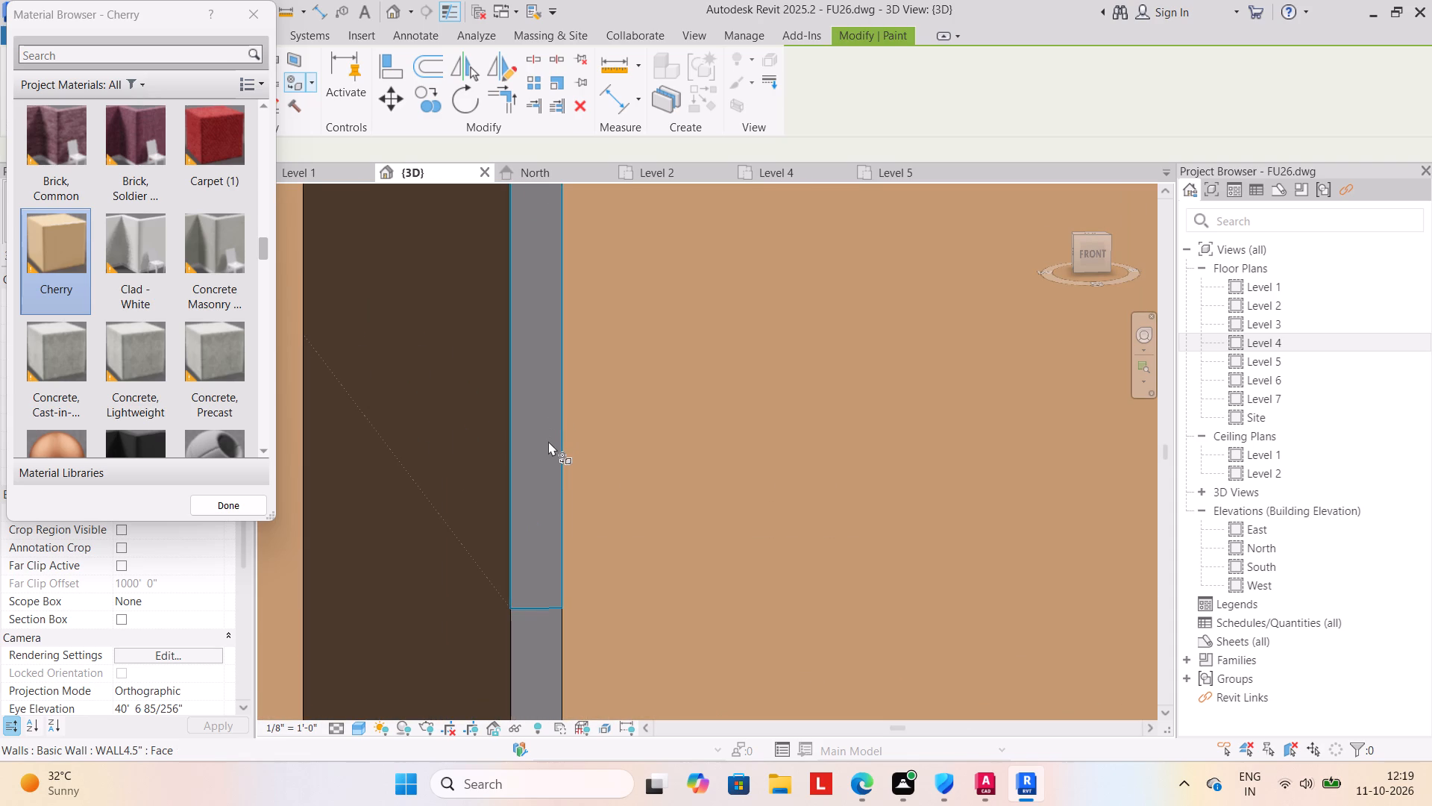
left_click(544, 444)
scroll(551, 499, "down", 3)
middle_click_drag(551, 505, 582, 205)
scroll(551, 491, "up", 1)
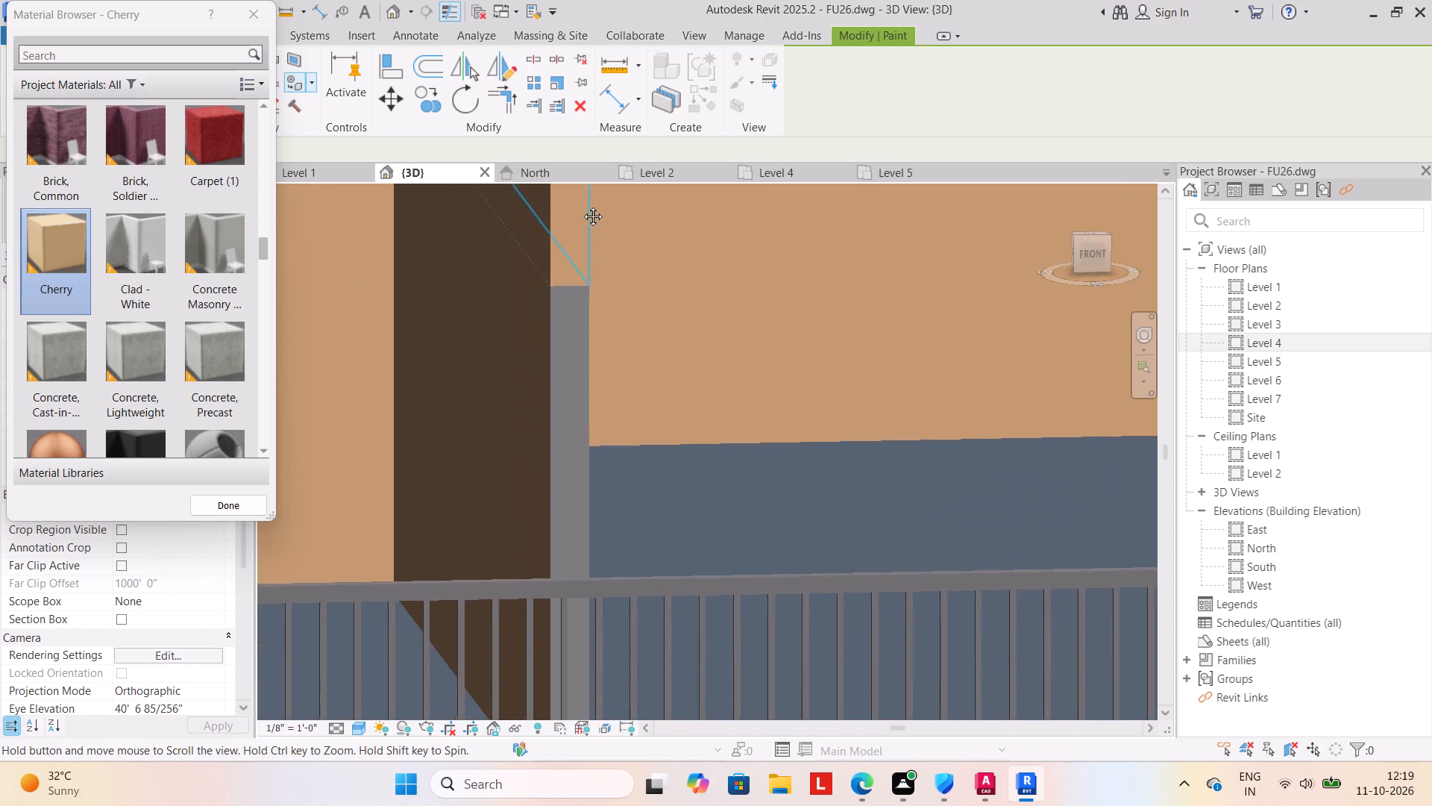
middle_click_drag(582, 205, 582, 203)
left_click(575, 432)
Paint the narrow front end of the middle-floor right outer wall with Cherry.
scroll(583, 410, "down", 5)
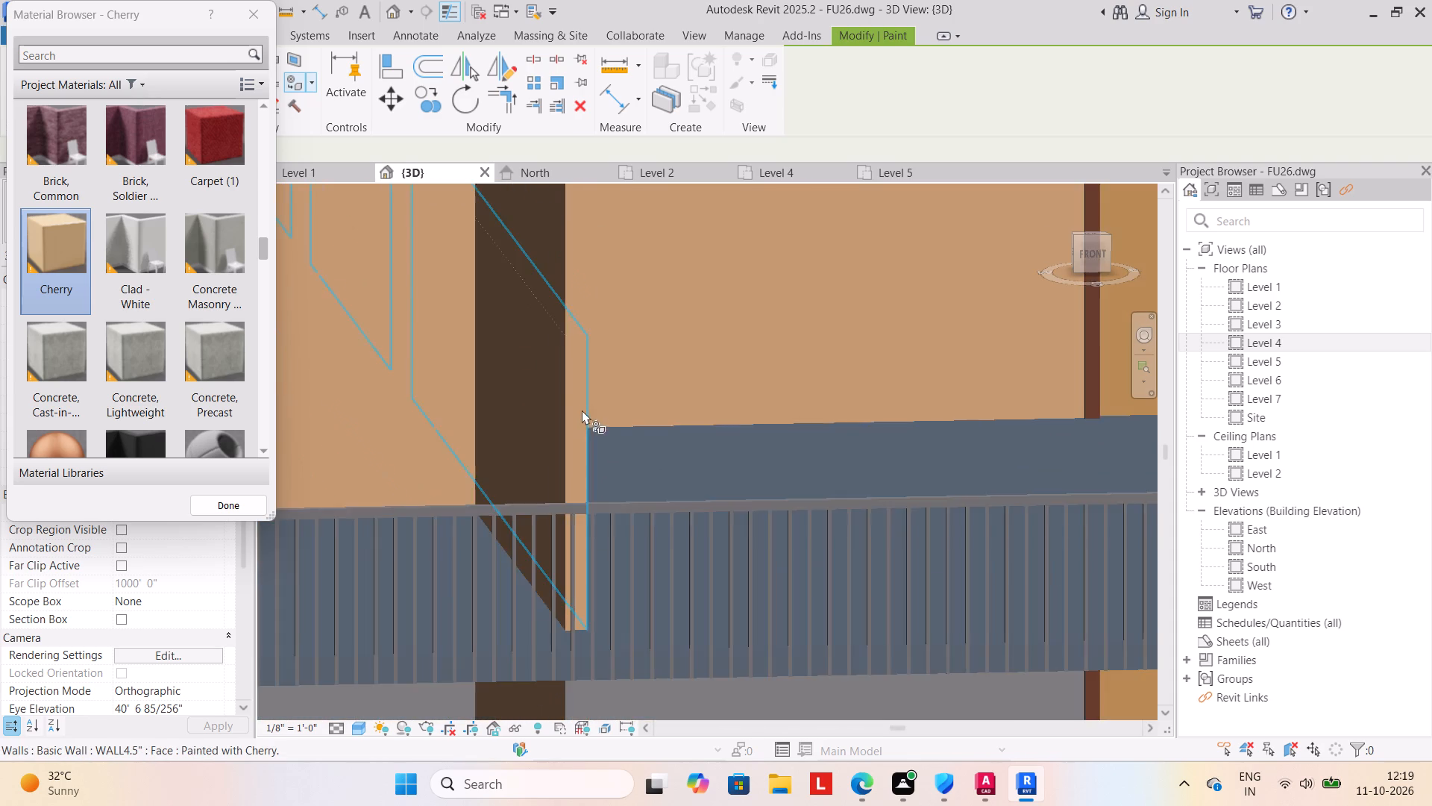
scroll(583, 394, "down", 1)
middle_click_drag(584, 393, 405, 356)
scroll(404, 346, "down", 2)
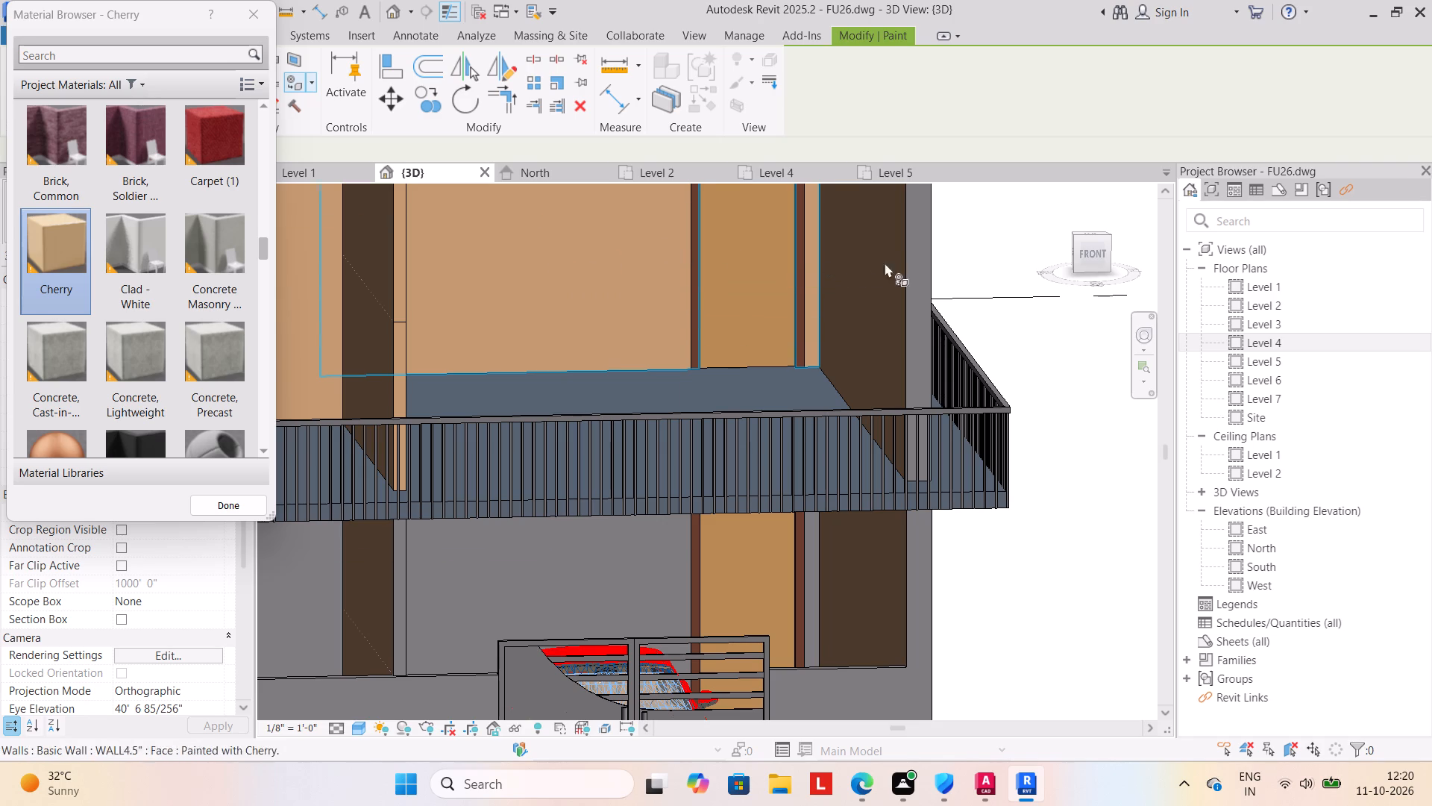
scroll(923, 319, "up", 4)
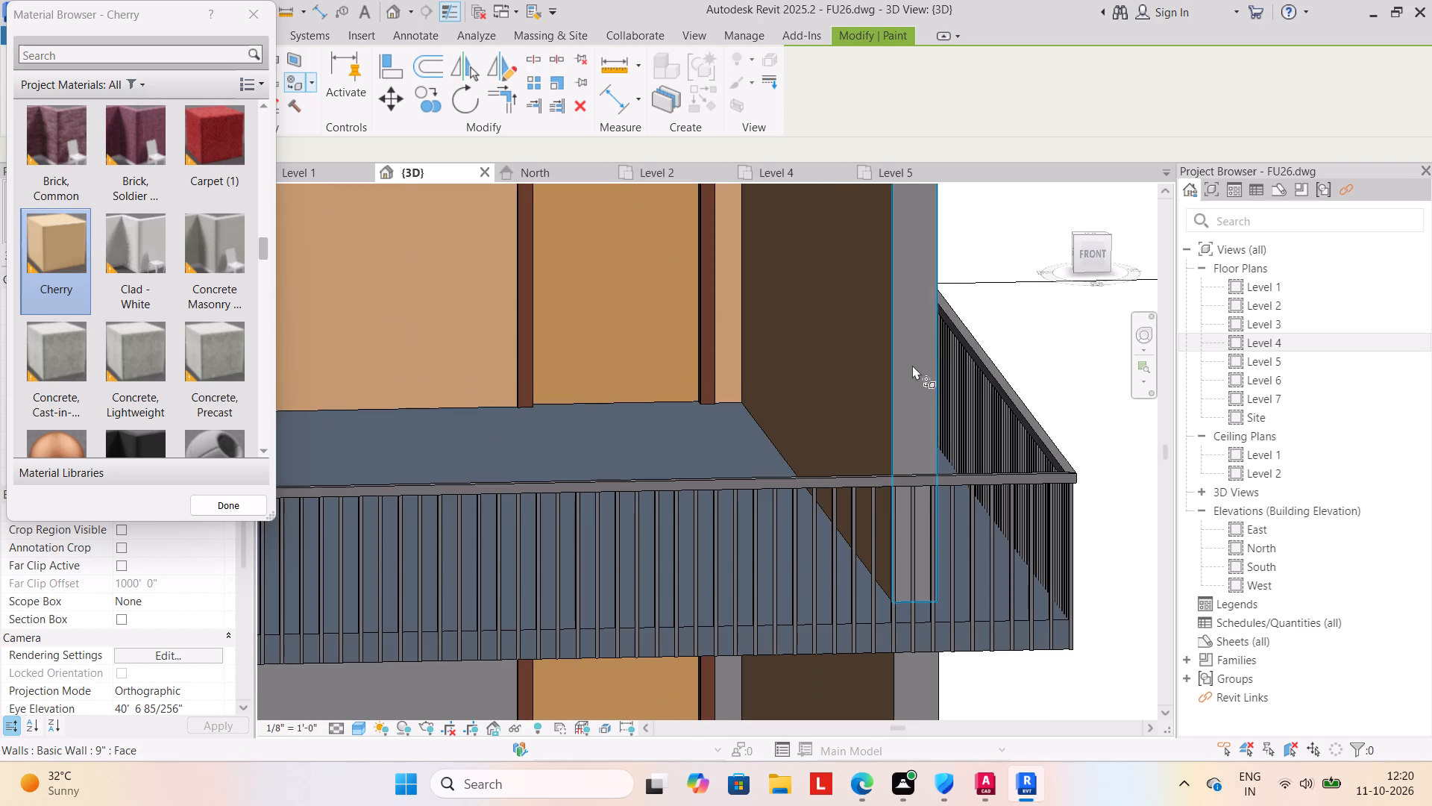
left_click(912, 365)
Paint the front boundary wall between the two gates and the ground-floor dividing wall's narrow front end with Cherry.
scroll(879, 369, "down", 11)
middle_click_drag(810, 443, 812, 325)
scroll(812, 427, "up", 1)
scroll(628, 354, "up", 9)
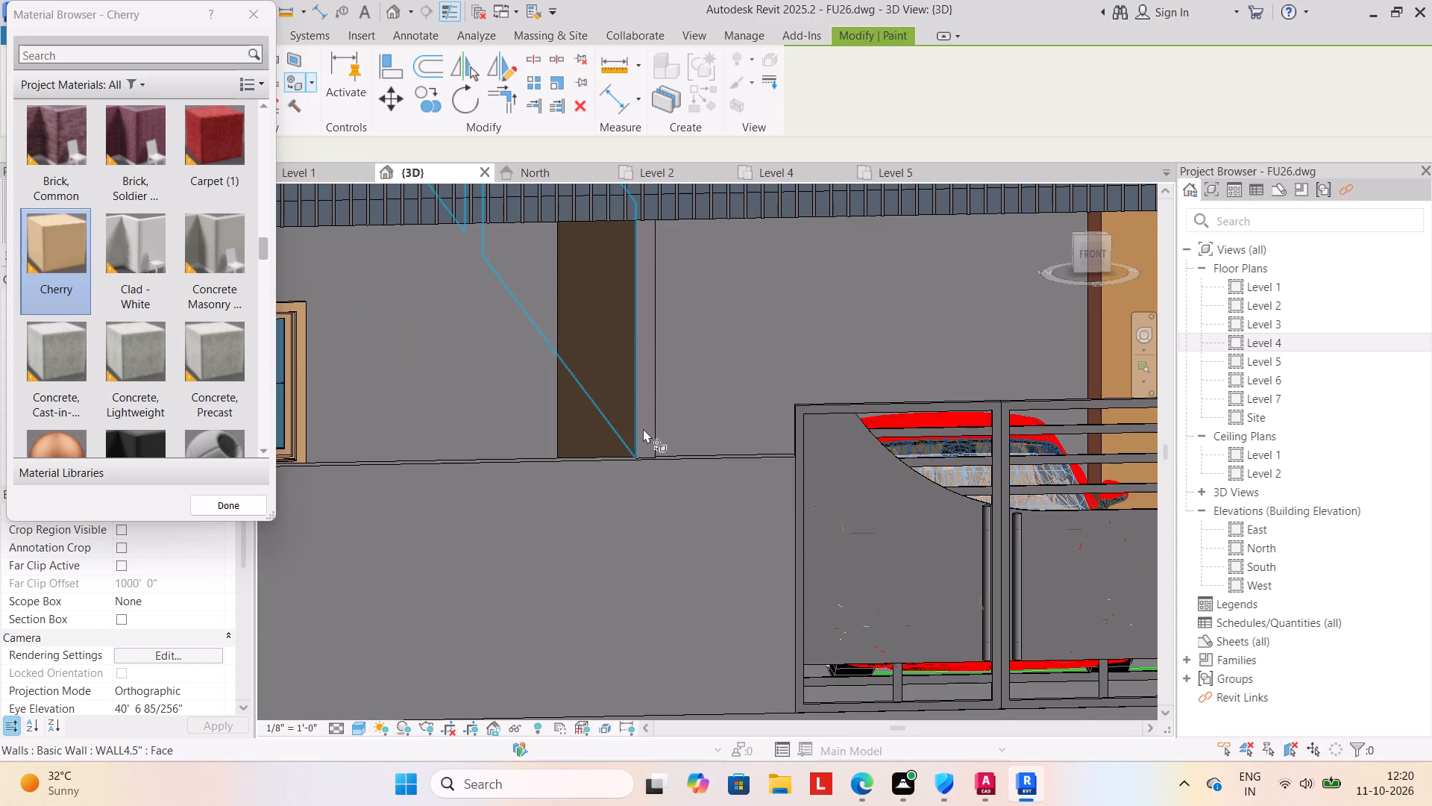
left_click(643, 452)
left_click(642, 408)
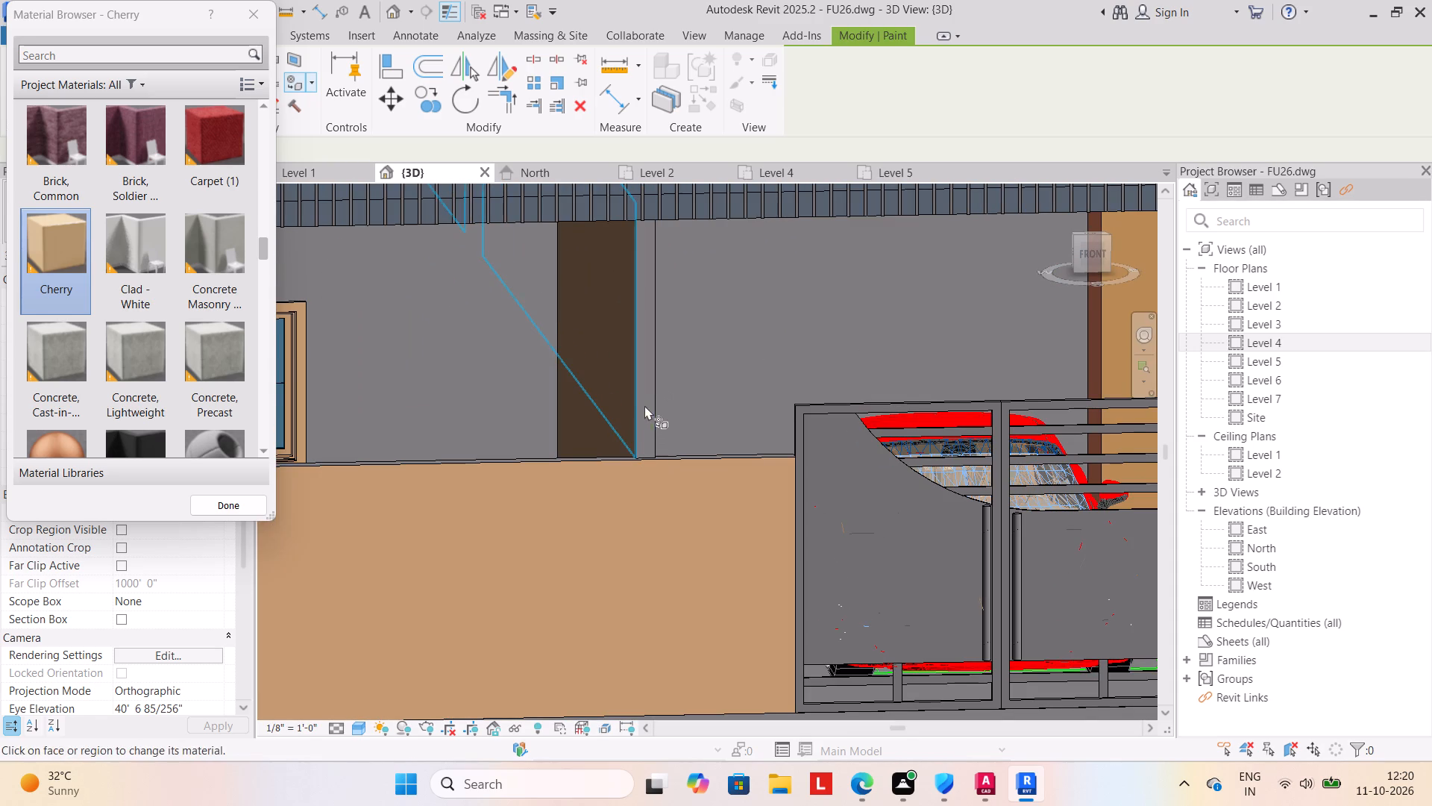
scroll(632, 357, "up", 6)
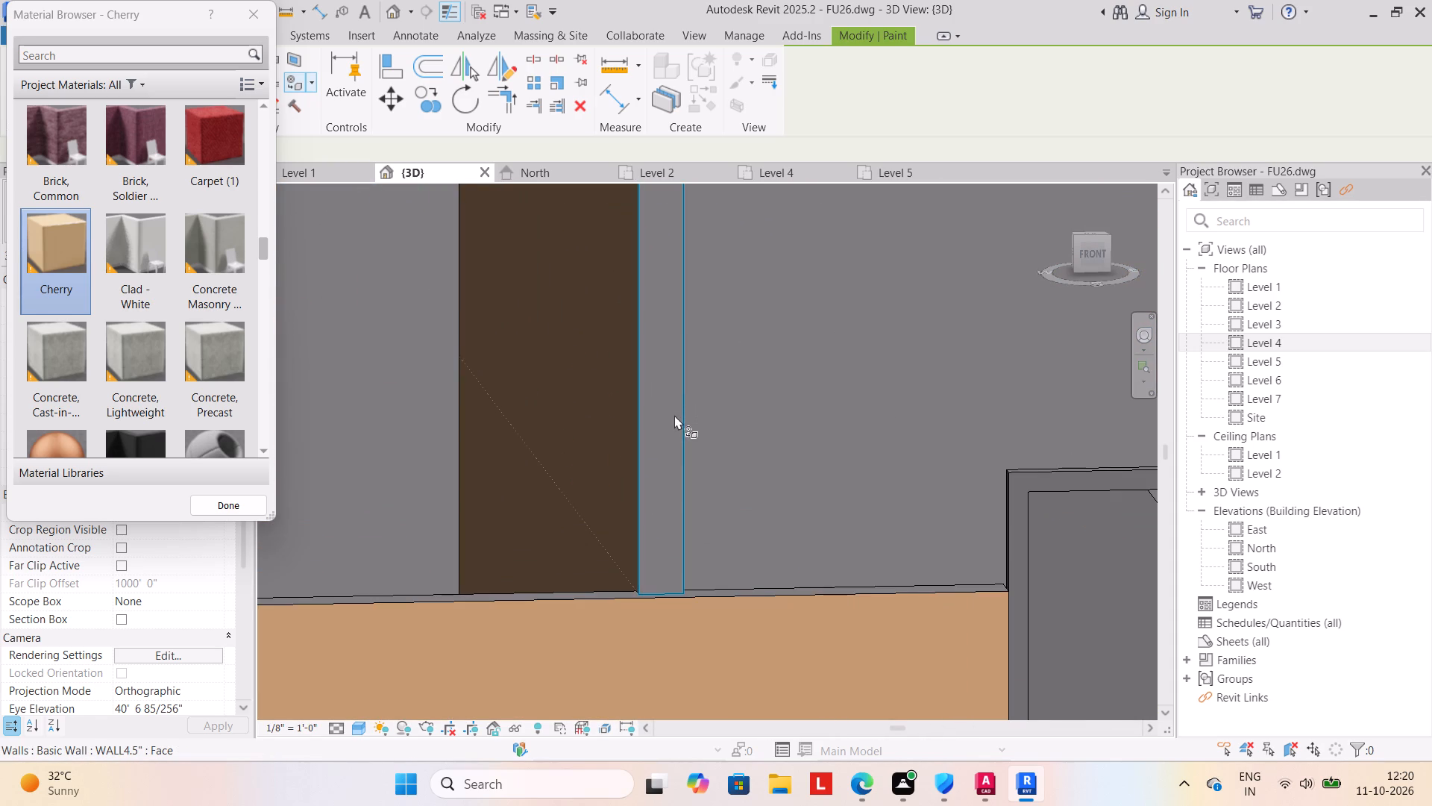
left_click(674, 415)
Paint the narrow front end of the ground-floor right outer wall with Cherry.
scroll(653, 375, "down", 16)
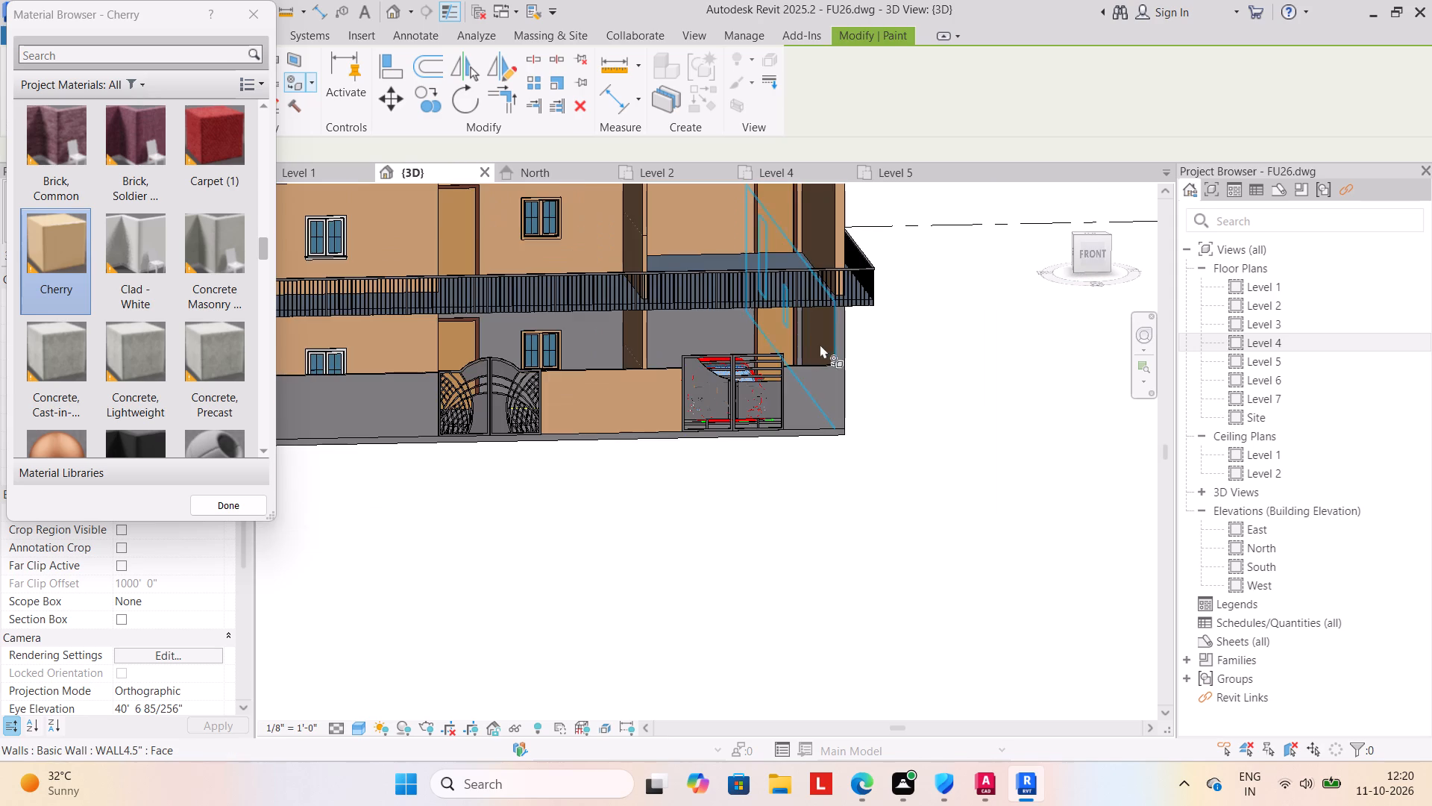
scroll(838, 340, "up", 8)
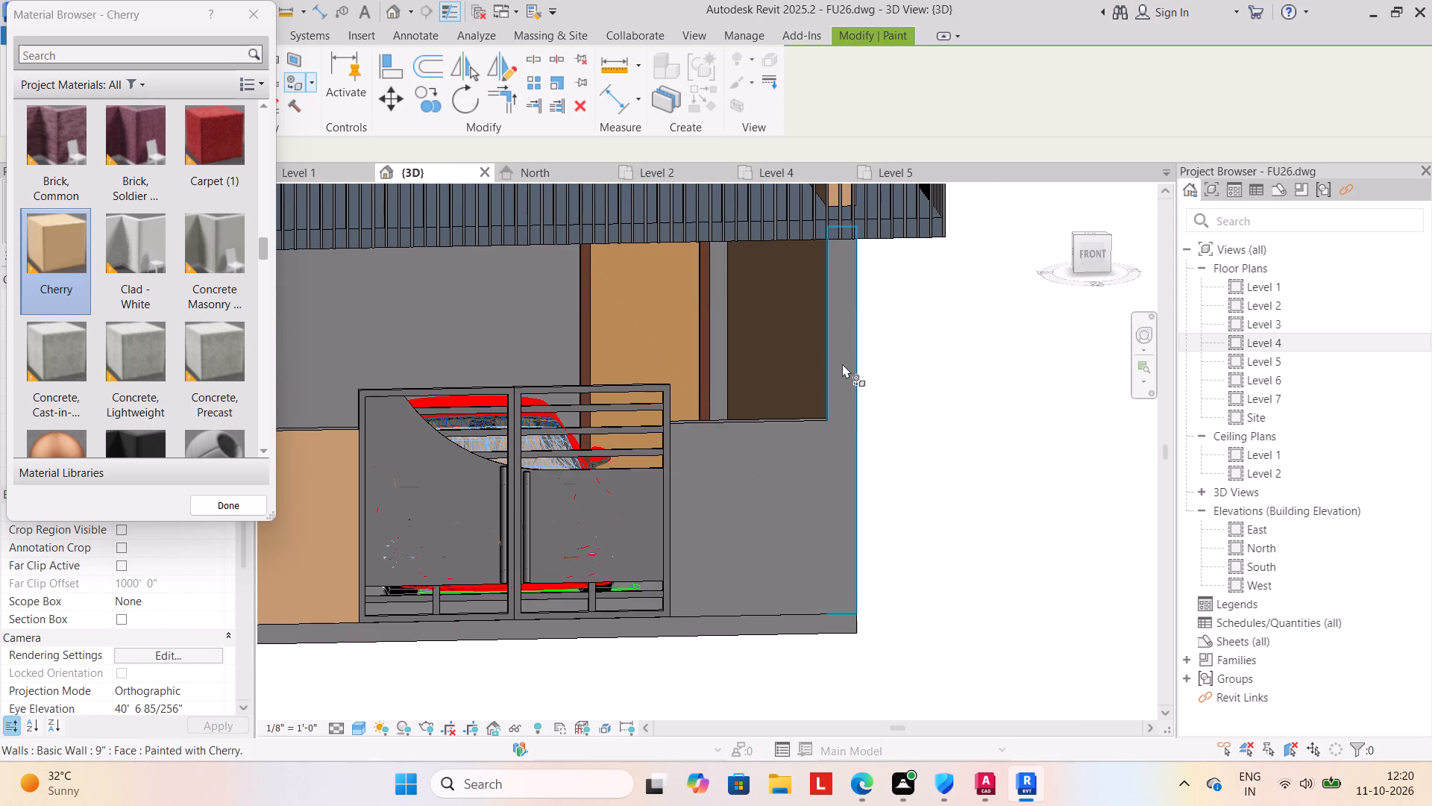
left_click(842, 363)
Paint the building's rear outer walls on all three floors and the rear face of the roof parapet with Cherry.
middle_click_drag(918, 506, 827, 528, "shift")
scroll(814, 465, "down", 2)
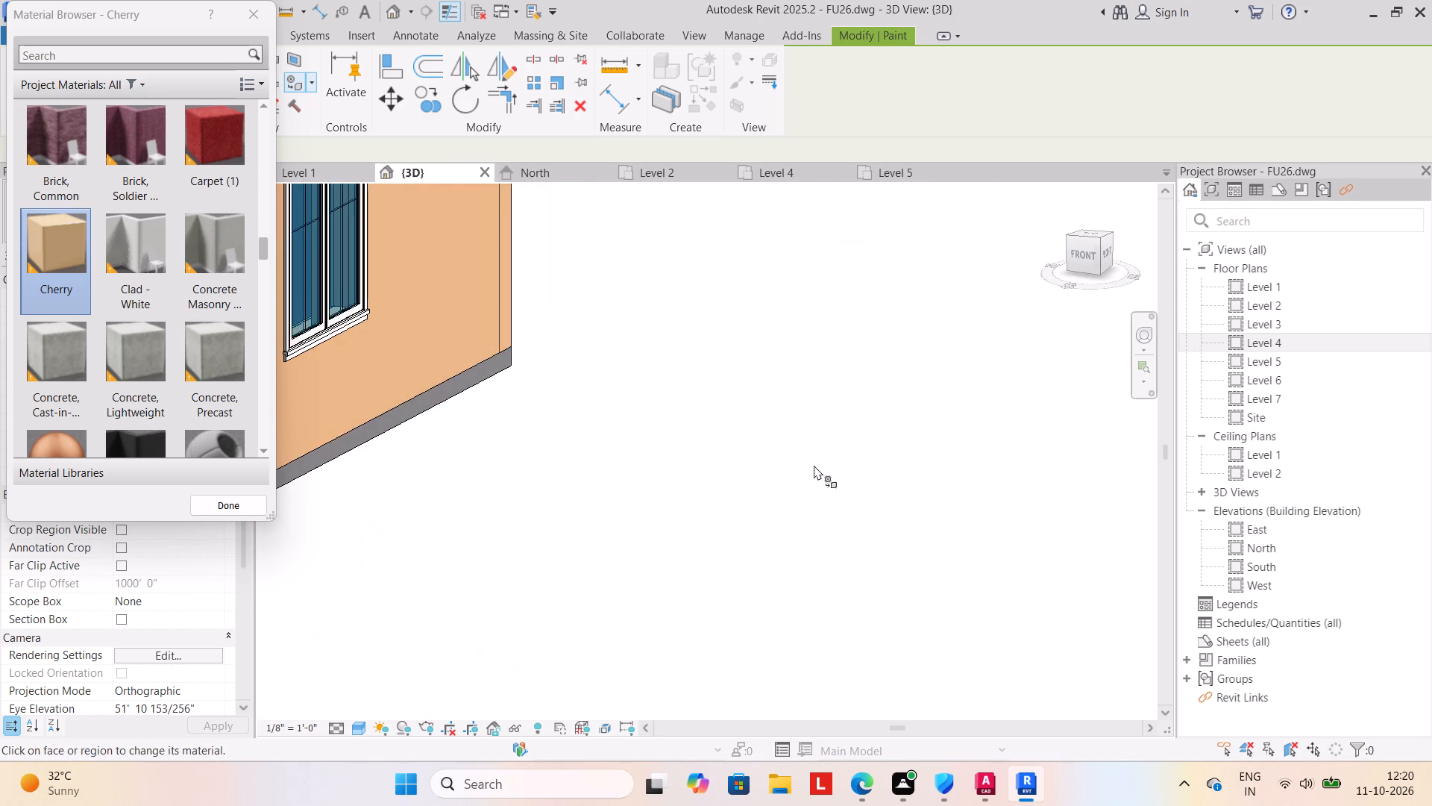
scroll(814, 465, "down", 1)
middle_click_drag(813, 459, 988, 300)
scroll(988, 300, "up", 1)
scroll(881, 351, "down", 14)
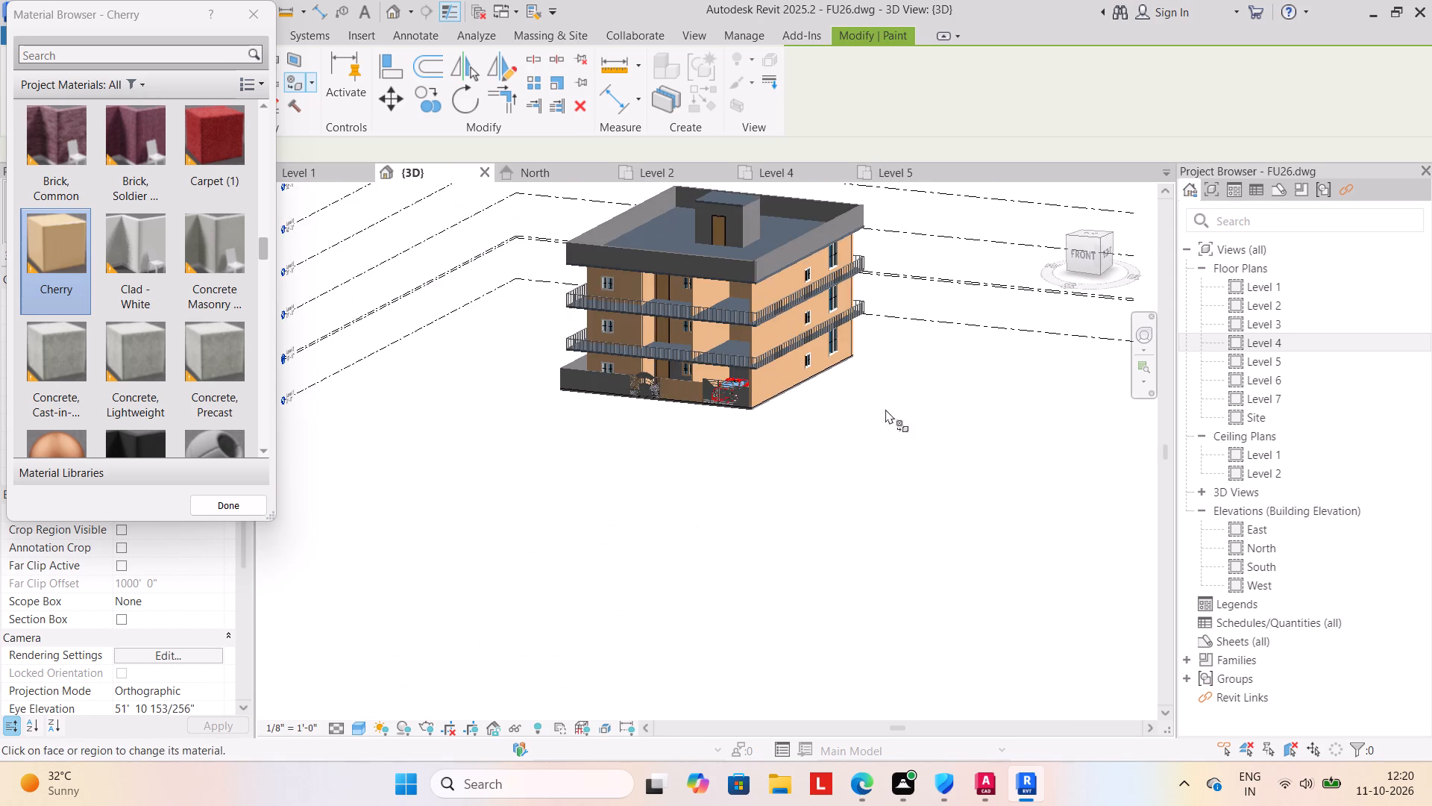
middle_click_drag(885, 420, 532, 412)
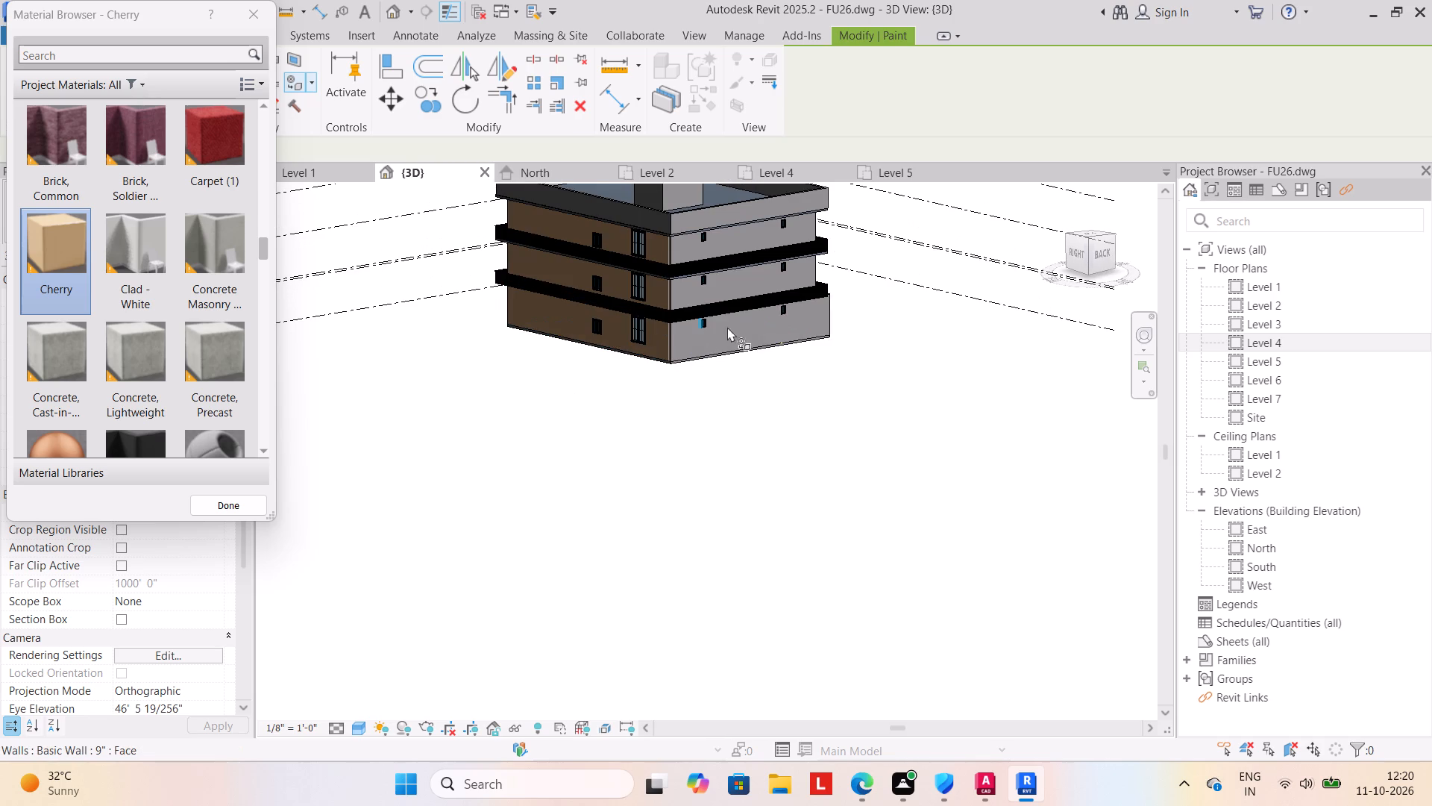
left_click(772, 327)
left_click(759, 267)
left_click(750, 228)
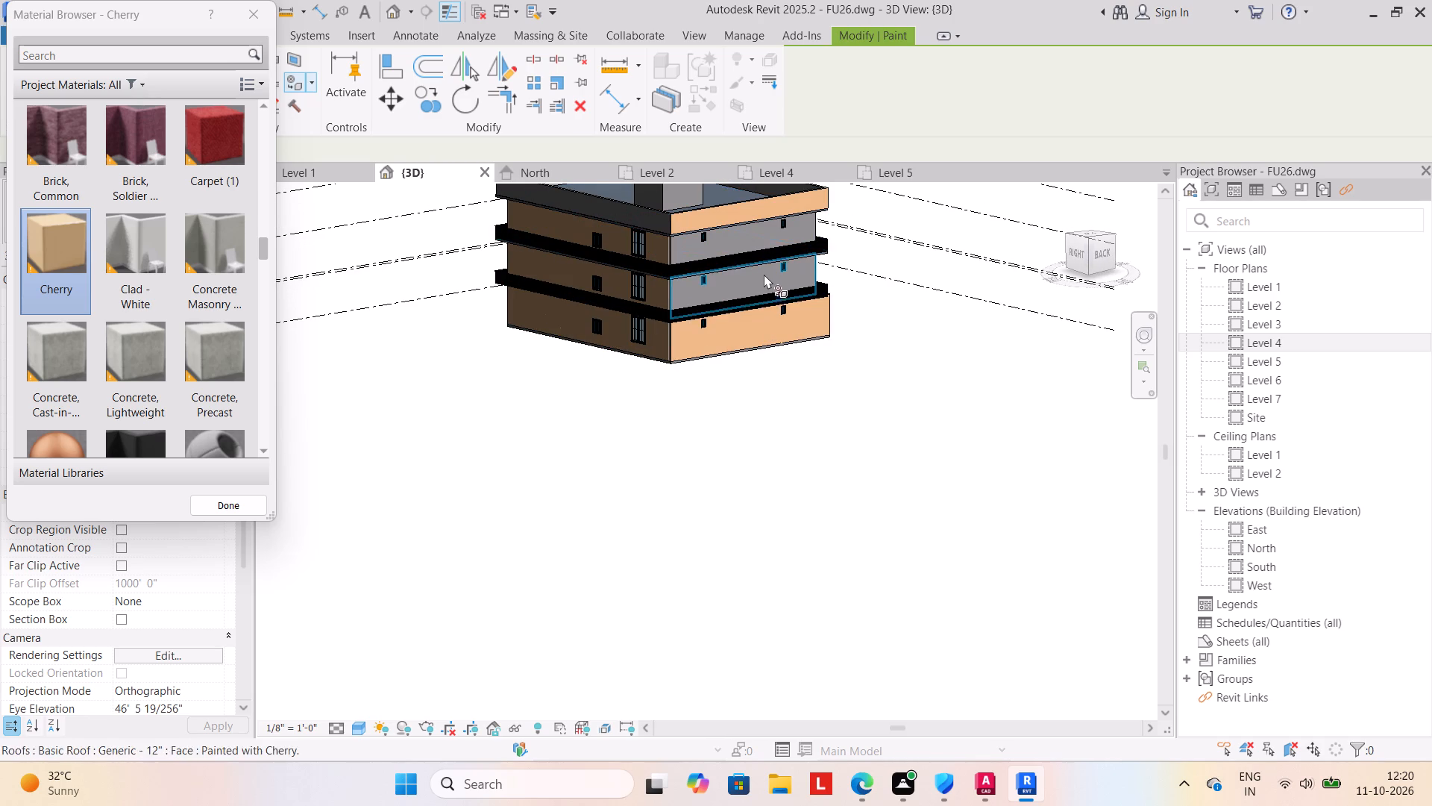
left_click(764, 277)
left_click(754, 235)
Paint the building's left-side outer walls on the ground, middle and top floors with Cherry.
middle_click_drag(827, 378, 526, 416, "shift")
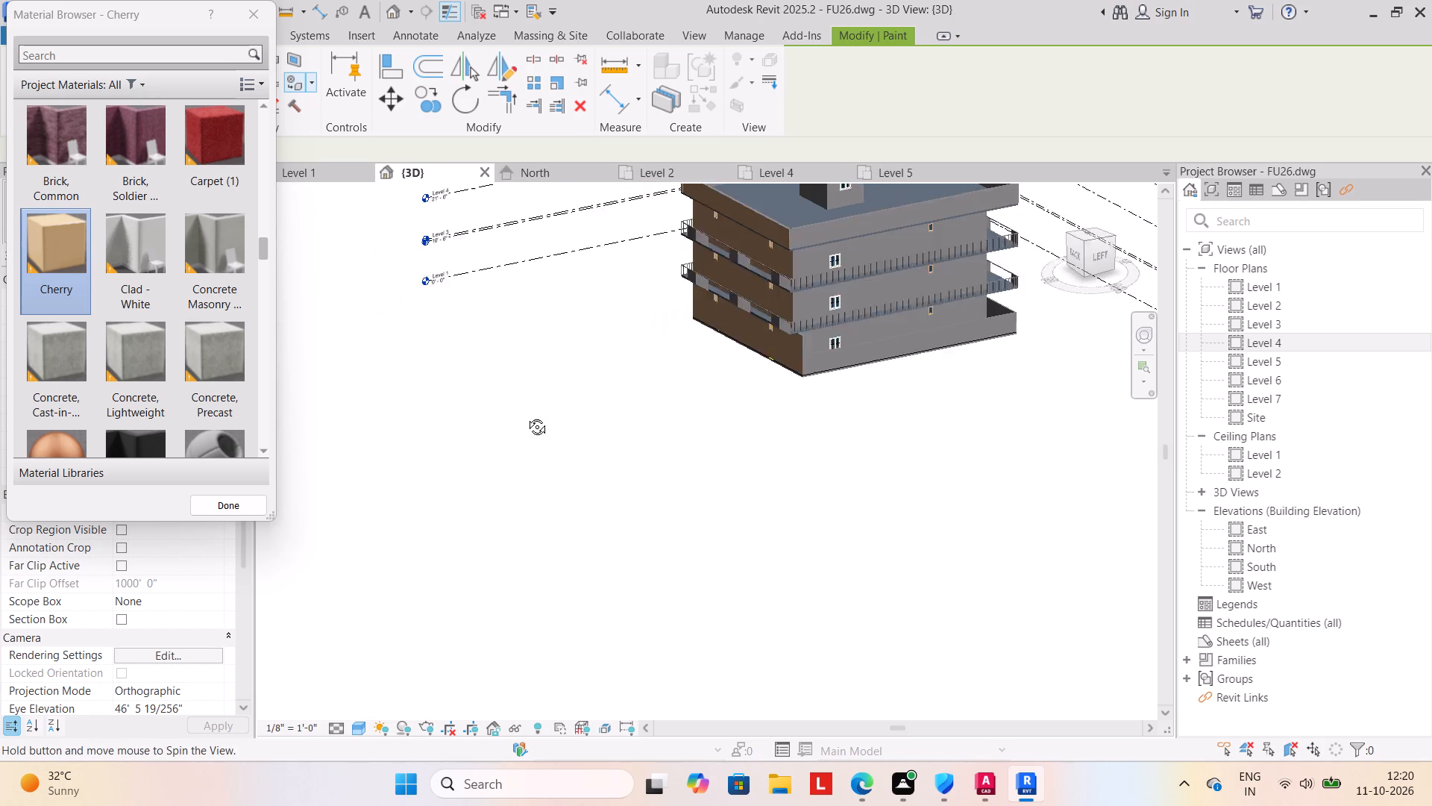
middle_click_drag(526, 416, 526, 413, "shift")
left_click(885, 324)
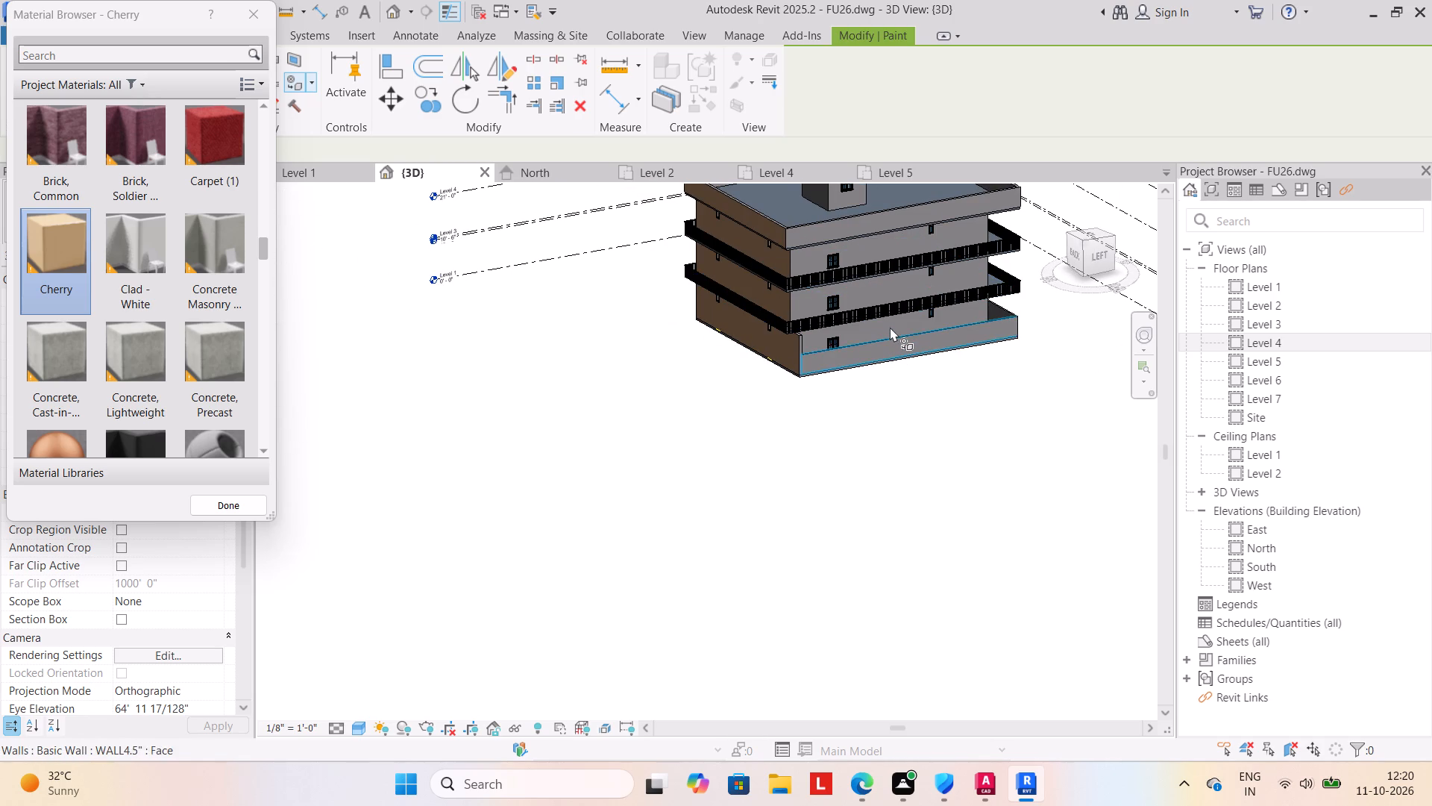
left_click(890, 327)
left_click(891, 281)
left_click(890, 247)
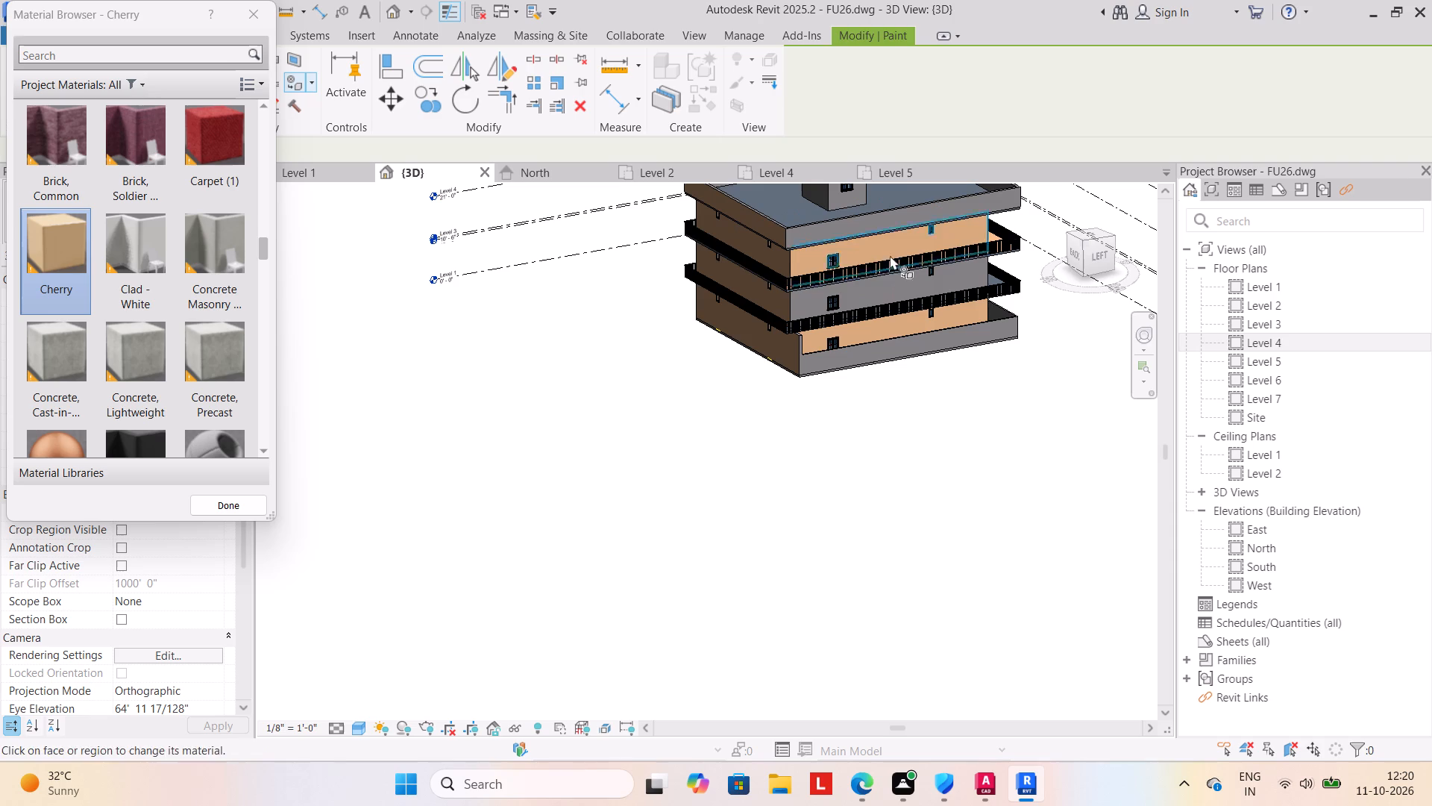
left_click(894, 289)
Search the materials for "til" and paint the top-floor balcony floor with Tile, Mosaic, Gray.
middle_click_drag(944, 366, 605, 392, "shift")
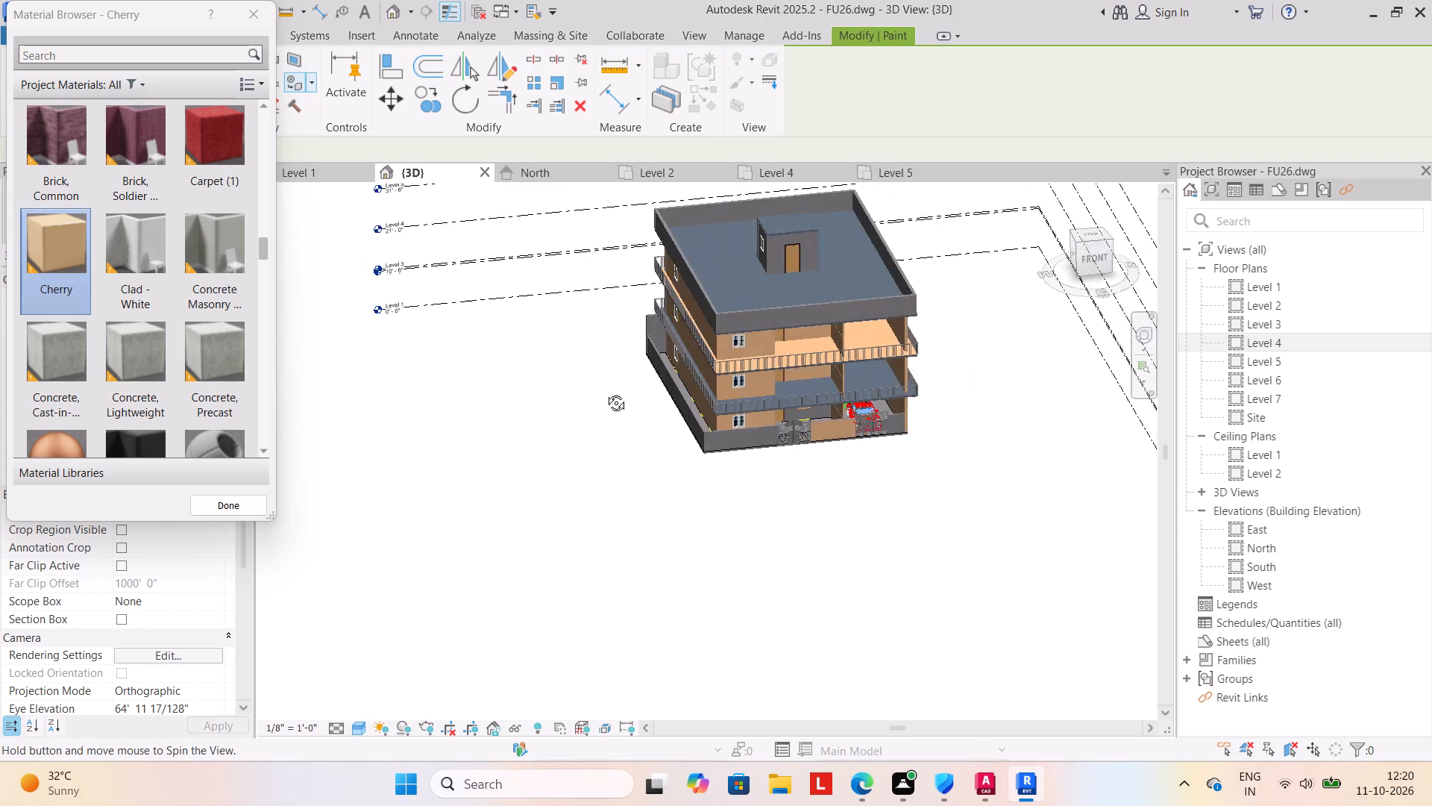
middle_click_drag(605, 392, 601, 391, "shift")
middle_click_drag(730, 470, 721, 566, "shift")
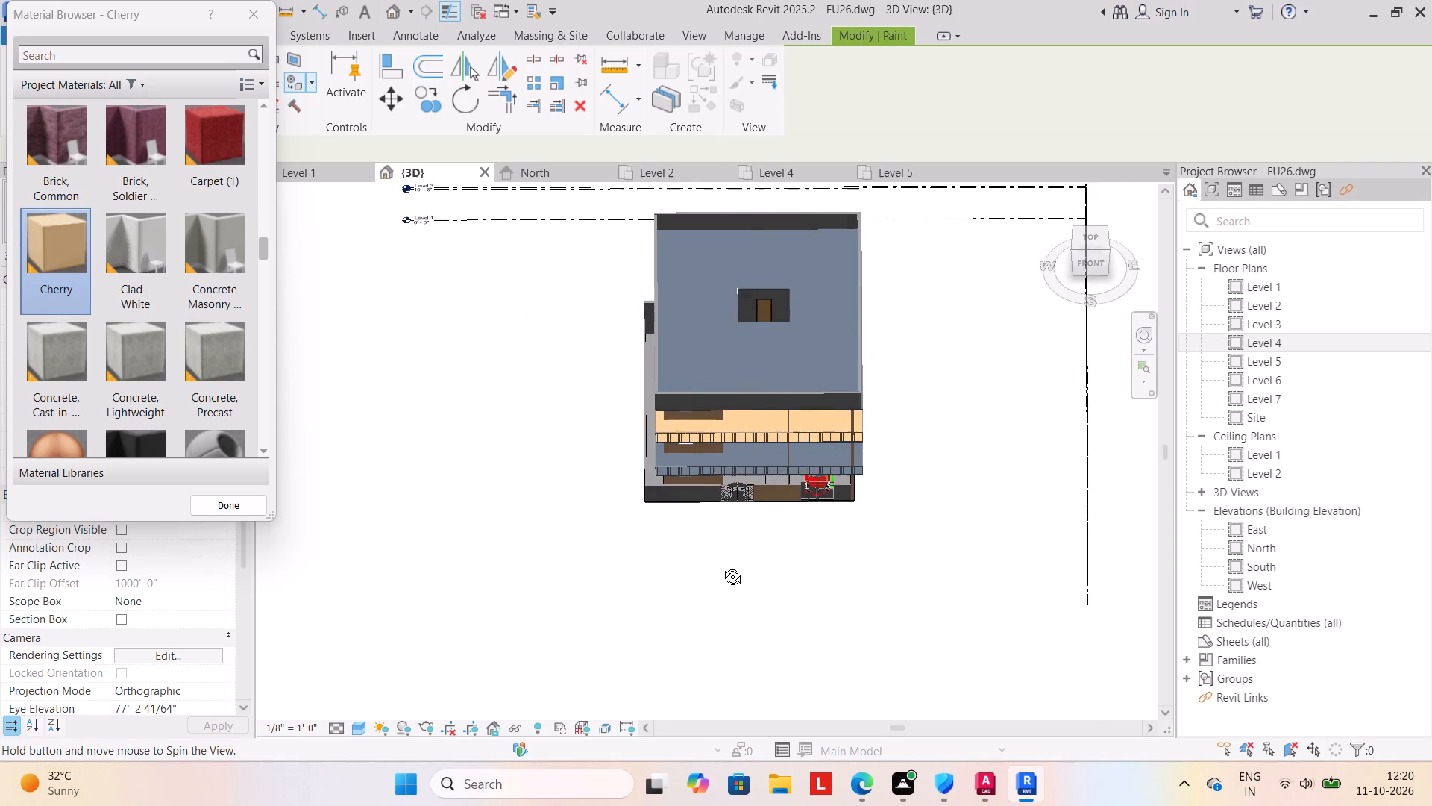
middle_click_drag(721, 566, 727, 566, "shift")
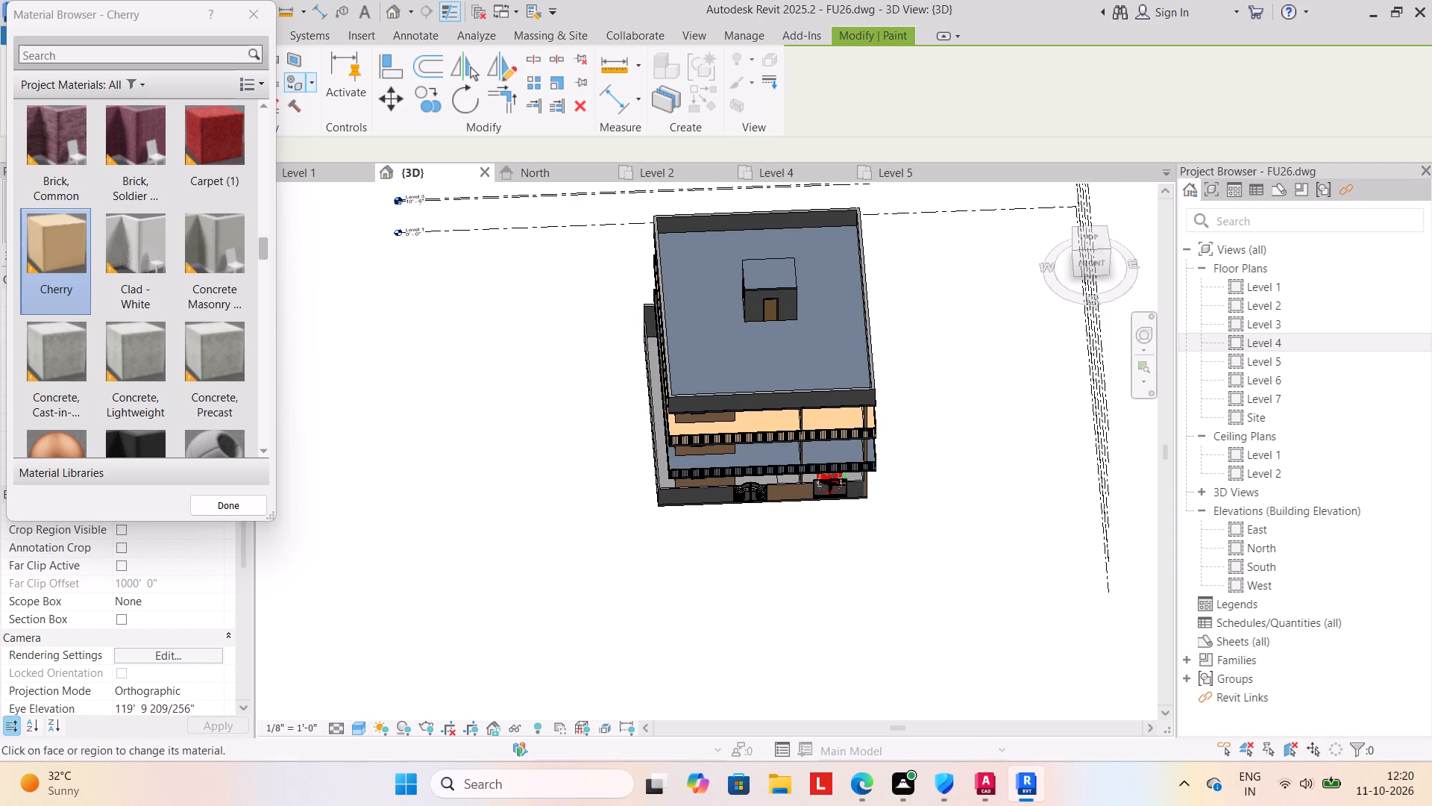
left_click(204, 51)
key("t")
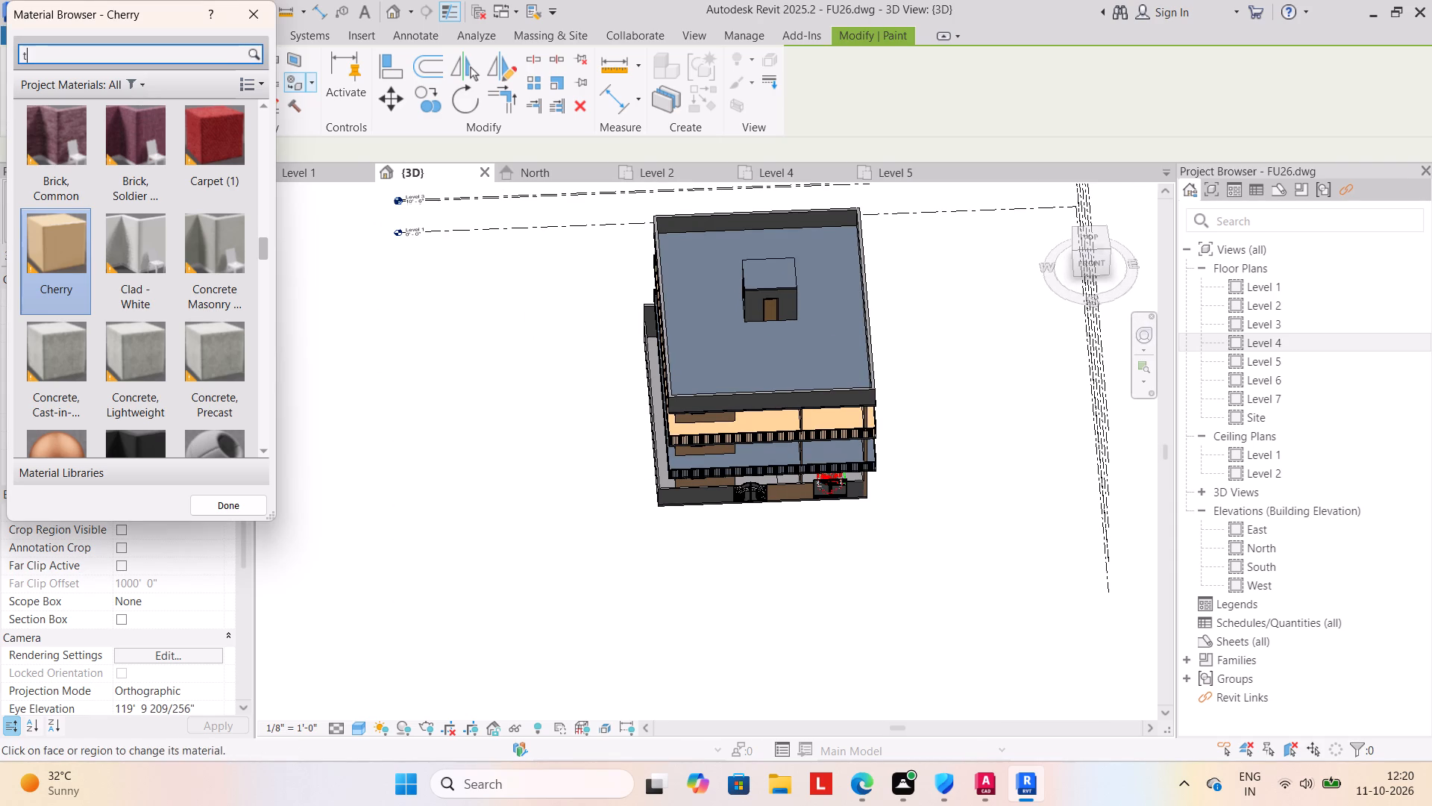
key("i")
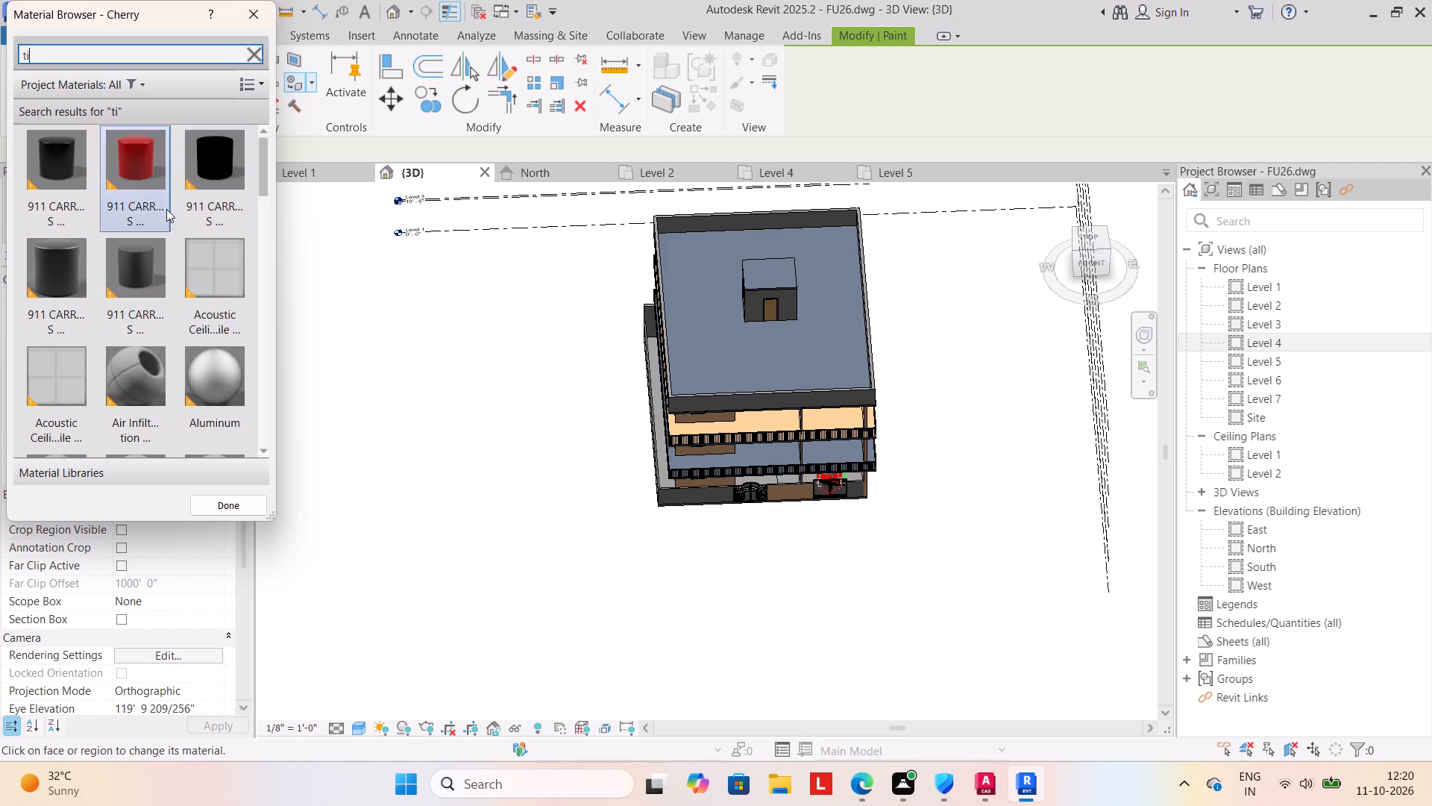
key("l")
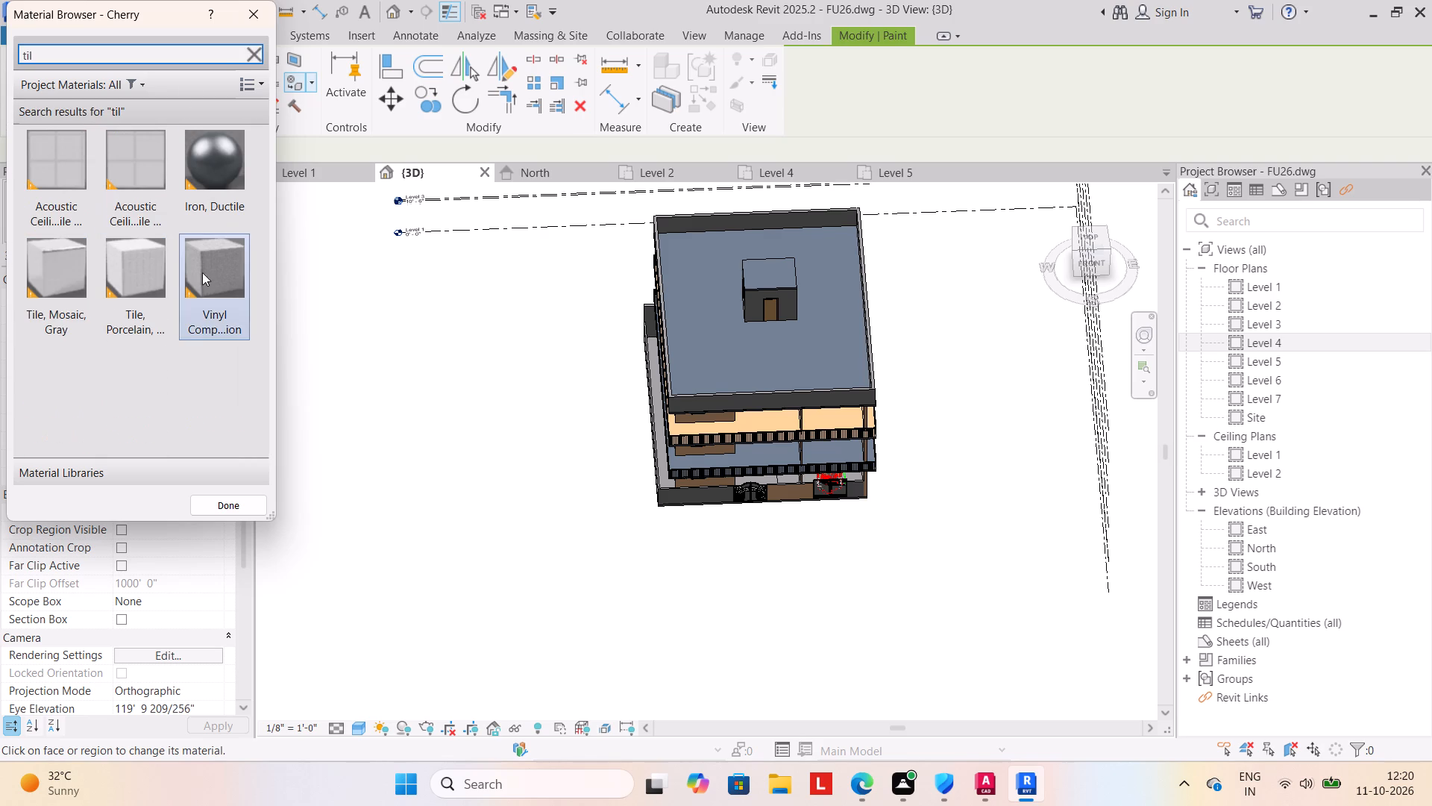
left_click(63, 269)
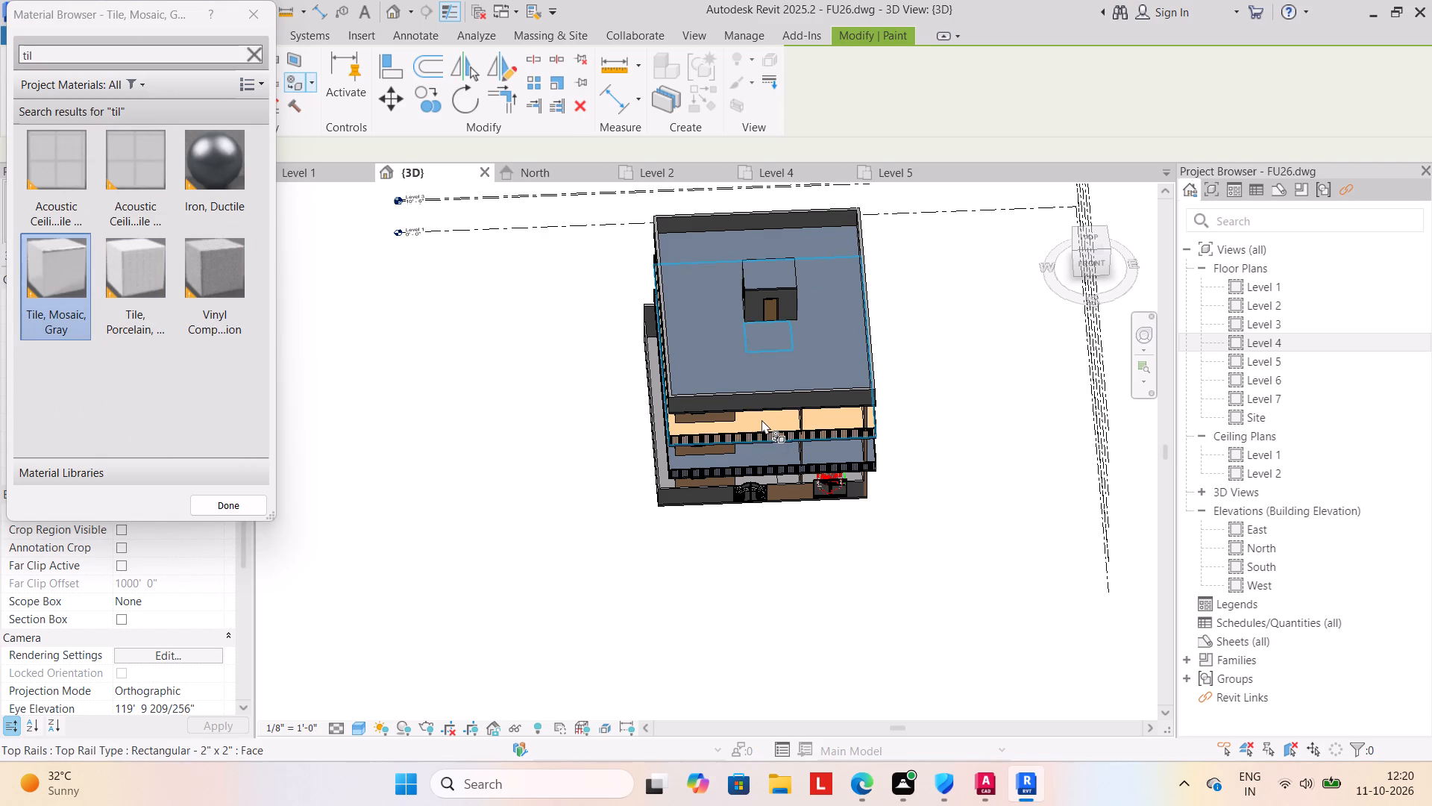
left_click(761, 419)
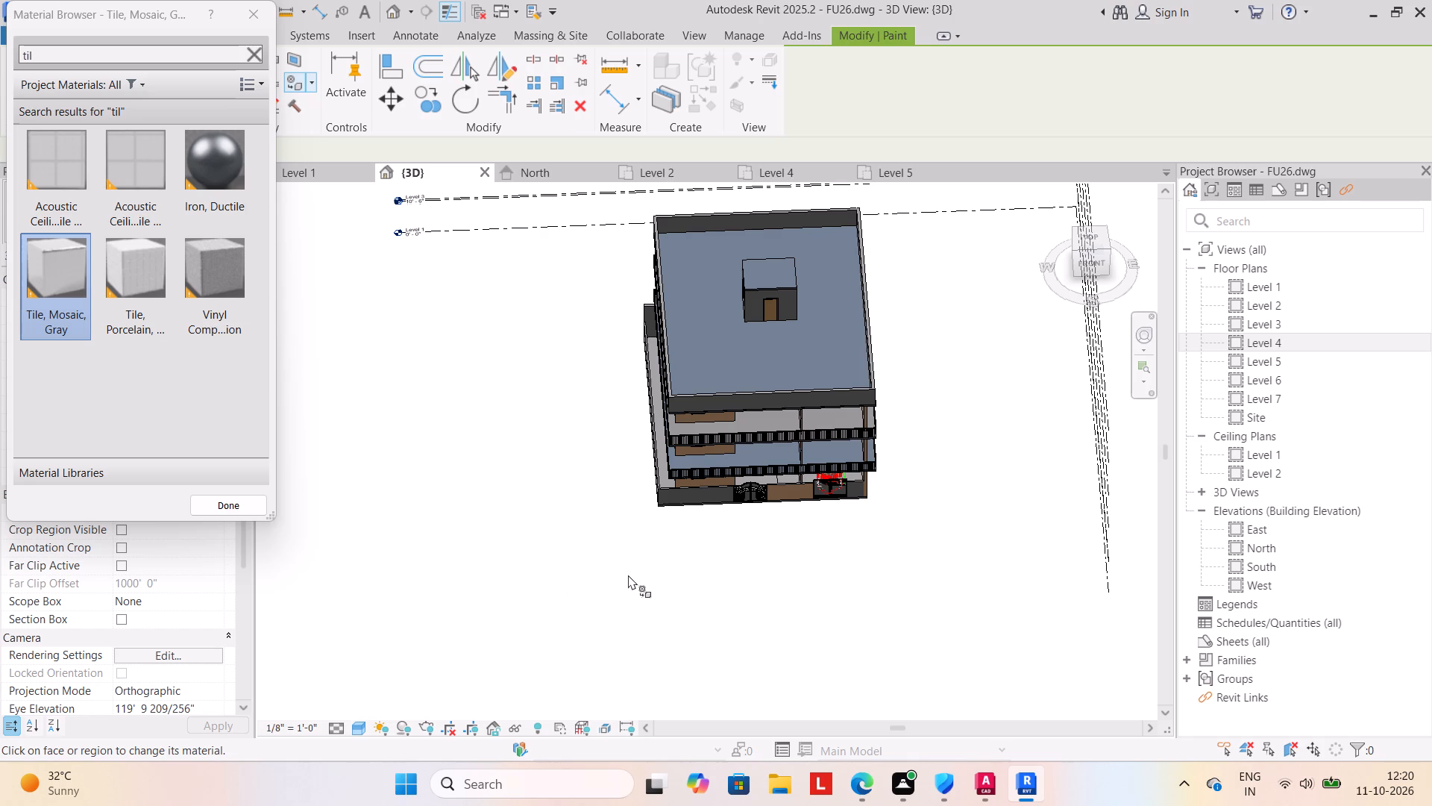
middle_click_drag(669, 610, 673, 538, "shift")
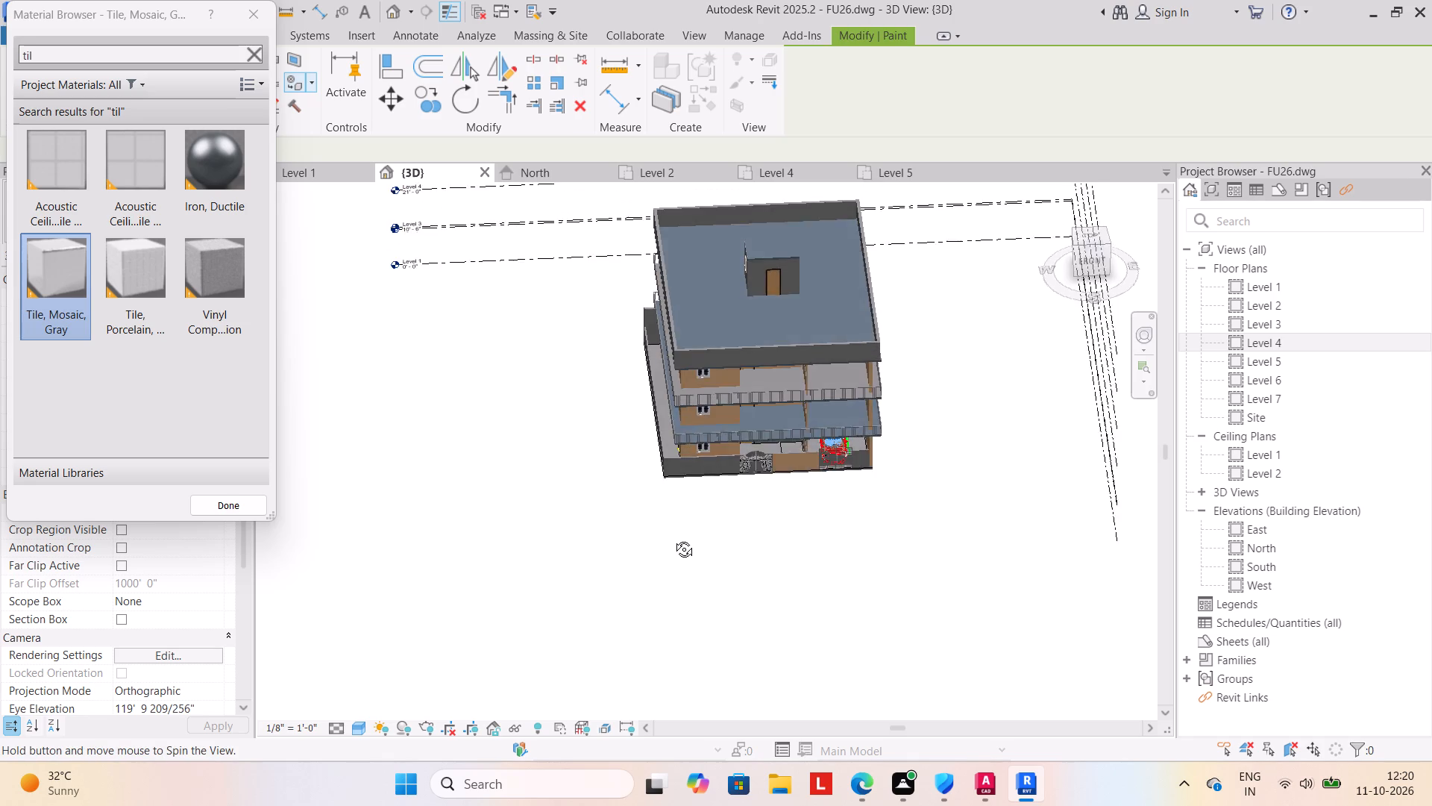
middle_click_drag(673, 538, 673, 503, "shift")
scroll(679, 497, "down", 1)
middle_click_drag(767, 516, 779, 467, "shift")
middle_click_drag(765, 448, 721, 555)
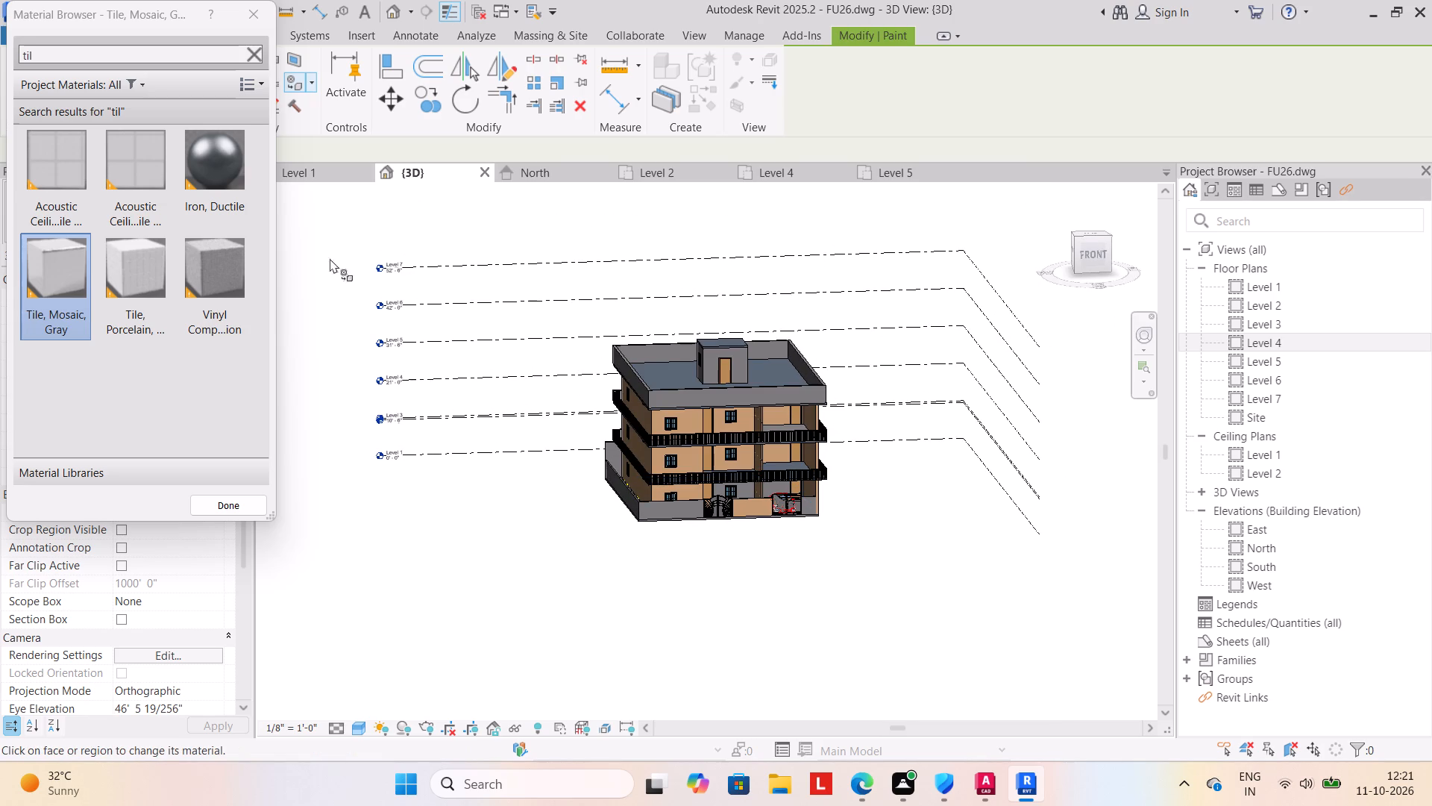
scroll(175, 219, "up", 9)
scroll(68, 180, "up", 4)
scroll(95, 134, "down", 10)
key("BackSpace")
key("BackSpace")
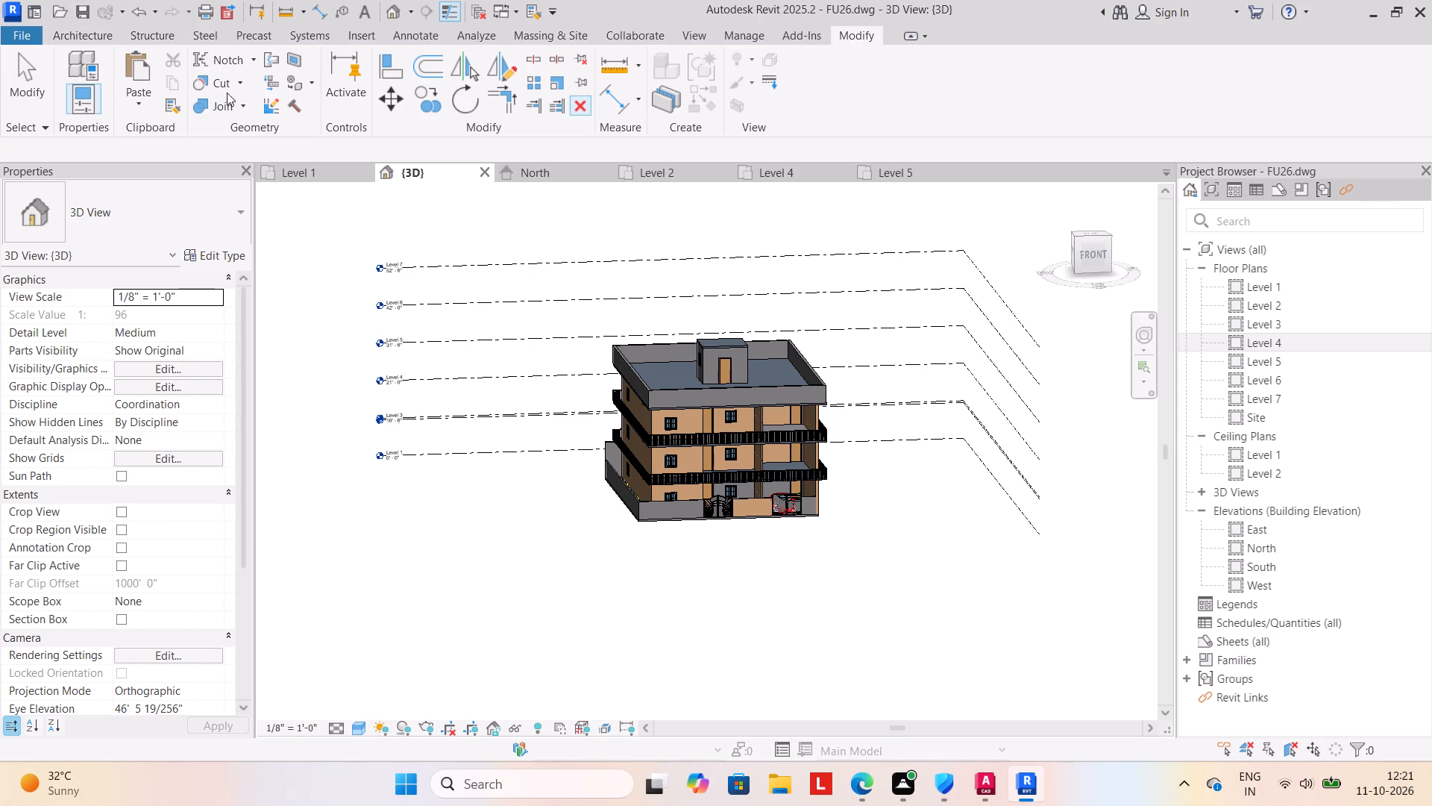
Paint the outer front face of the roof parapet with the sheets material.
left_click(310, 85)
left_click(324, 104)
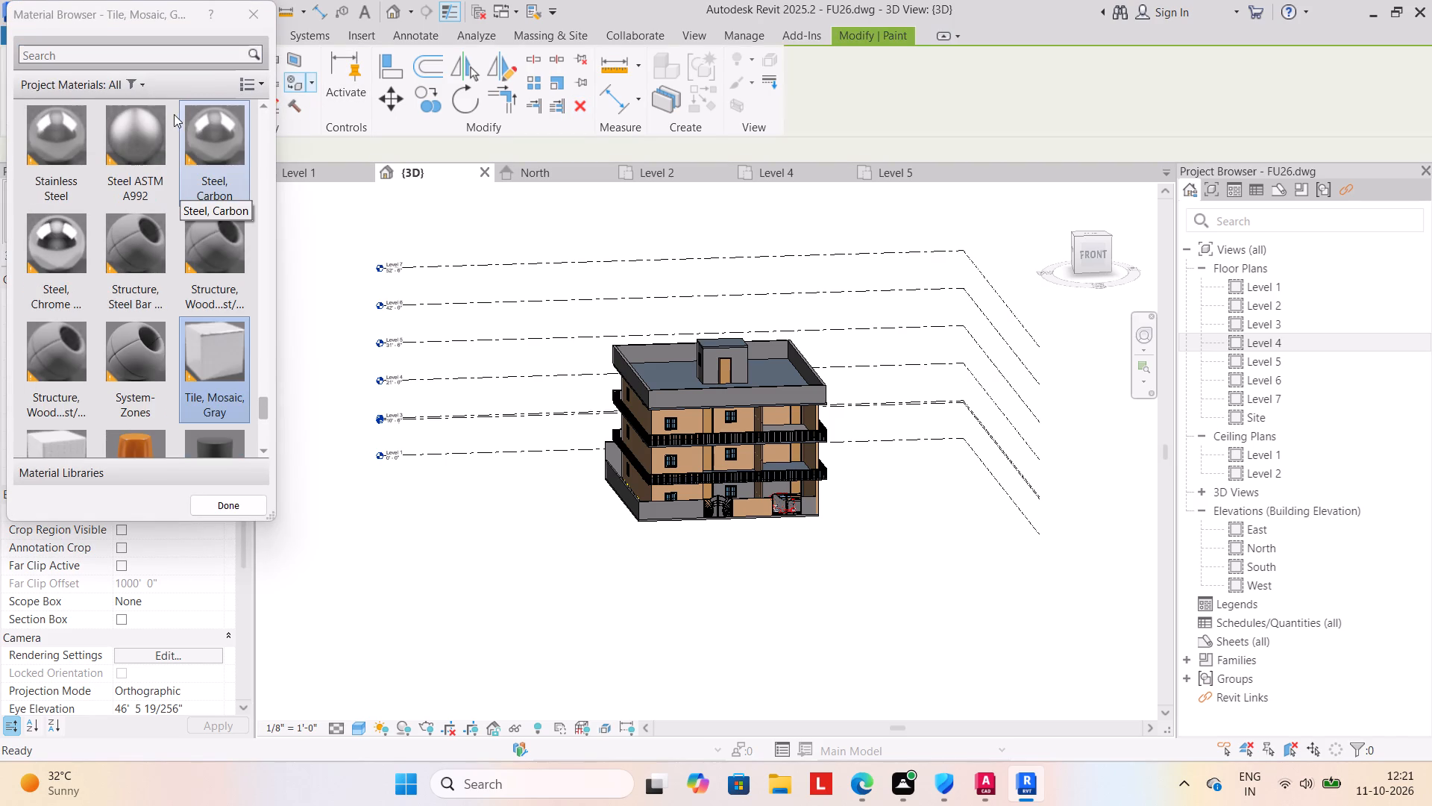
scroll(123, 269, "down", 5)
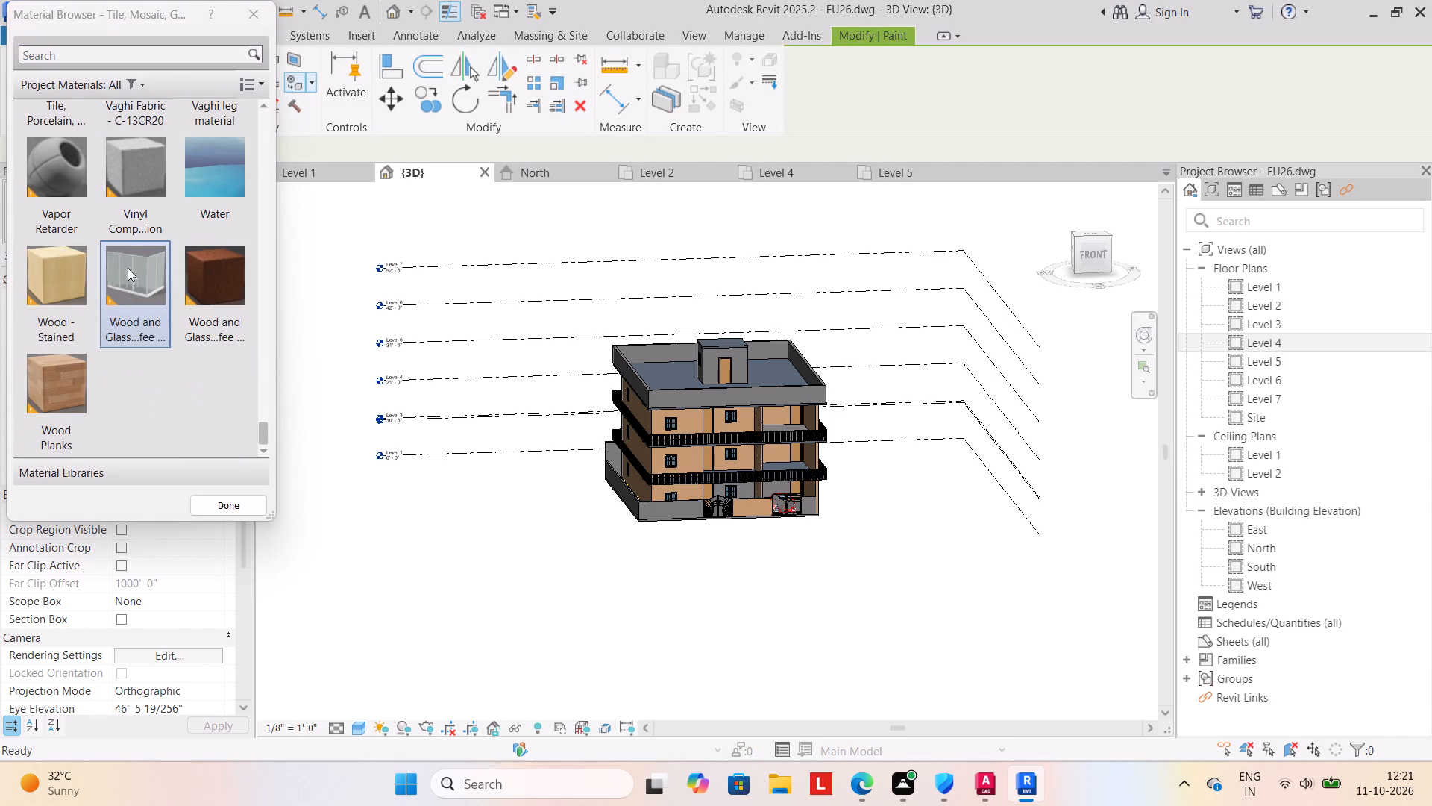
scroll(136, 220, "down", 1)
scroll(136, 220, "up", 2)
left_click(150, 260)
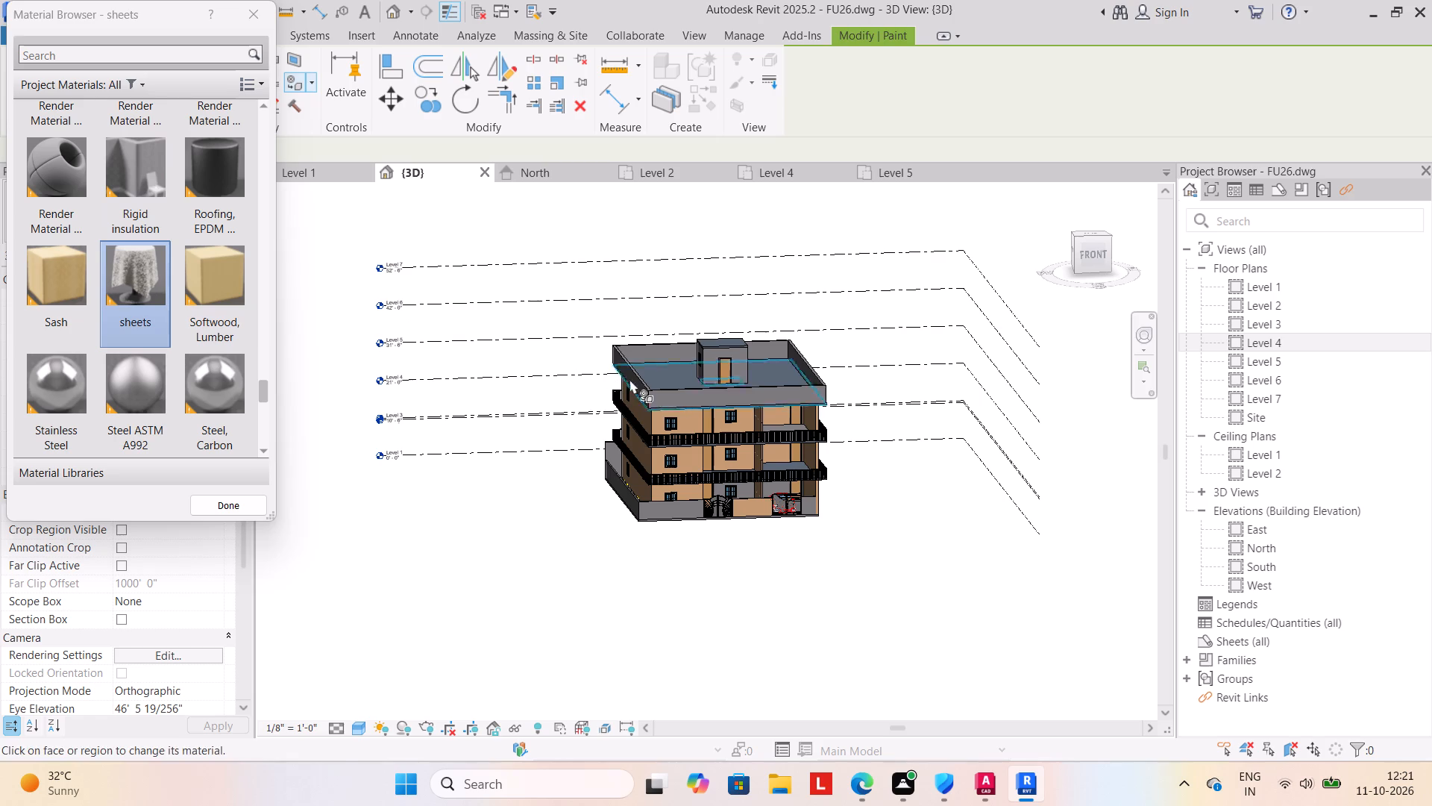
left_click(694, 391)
Paint the outer faces of the roof parapet on all four sides with Carpet (1).
scroll(201, 275, "up", 2)
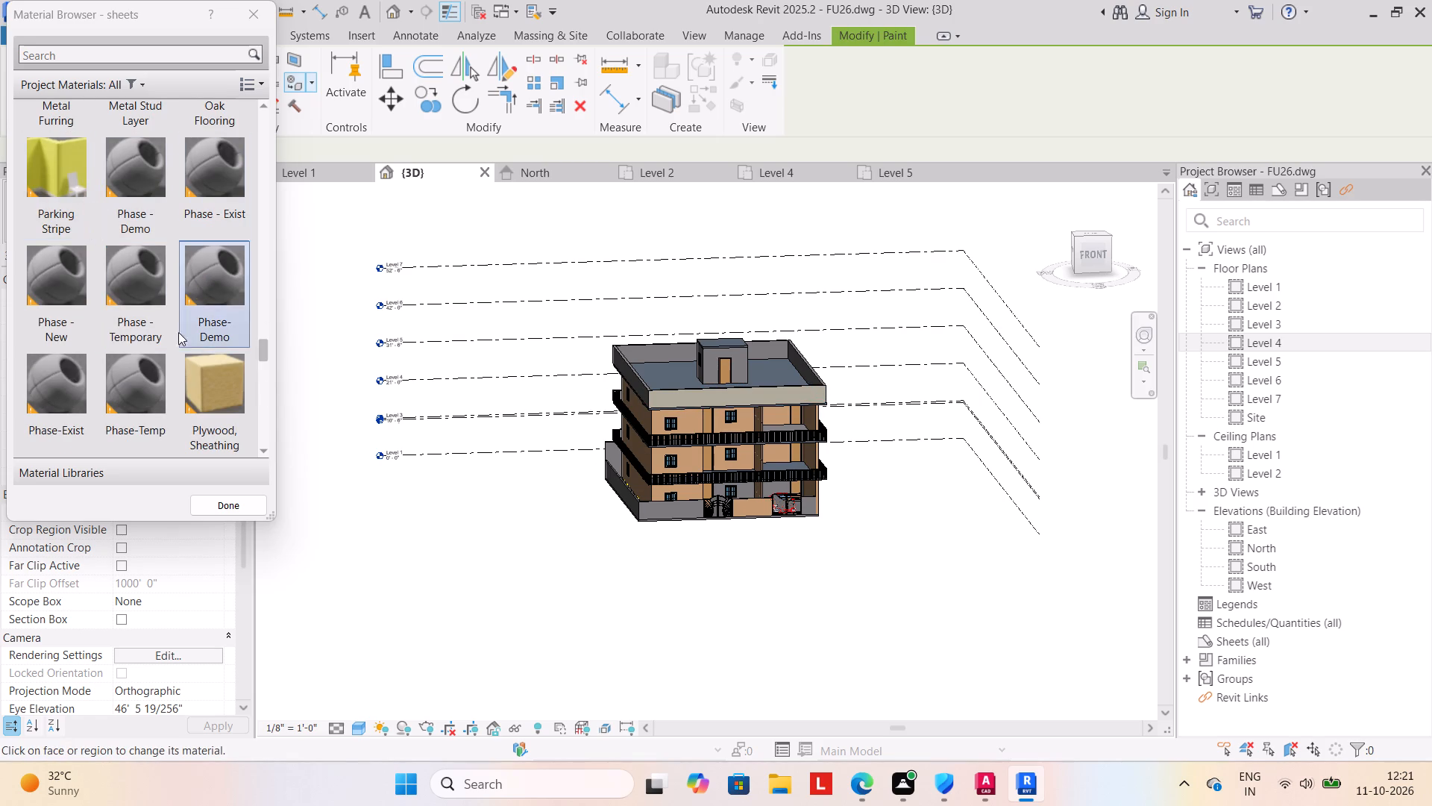
scroll(180, 320, "up", 4)
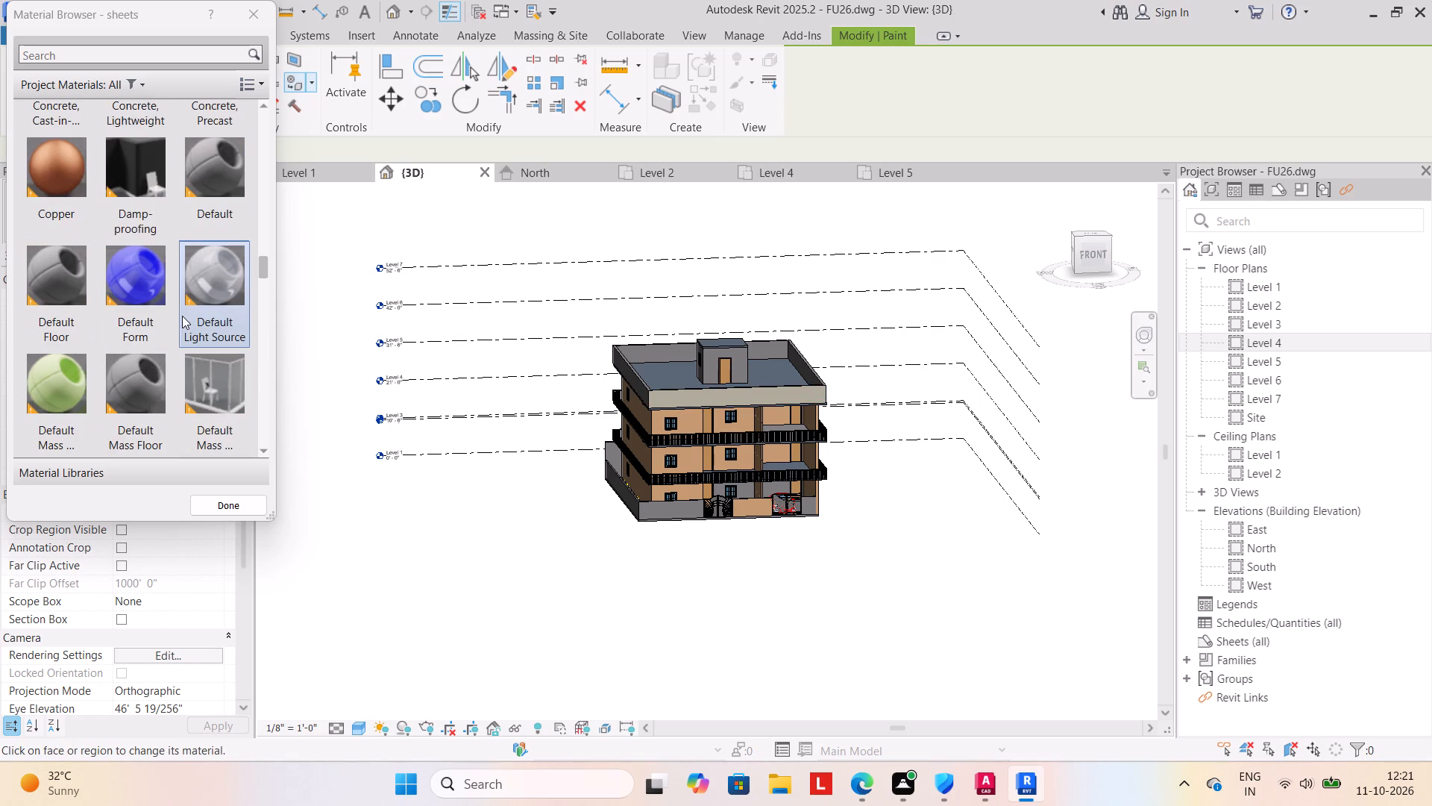
scroll(182, 316, "down", 1)
scroll(182, 316, "up", 5)
scroll(183, 316, "down", 2)
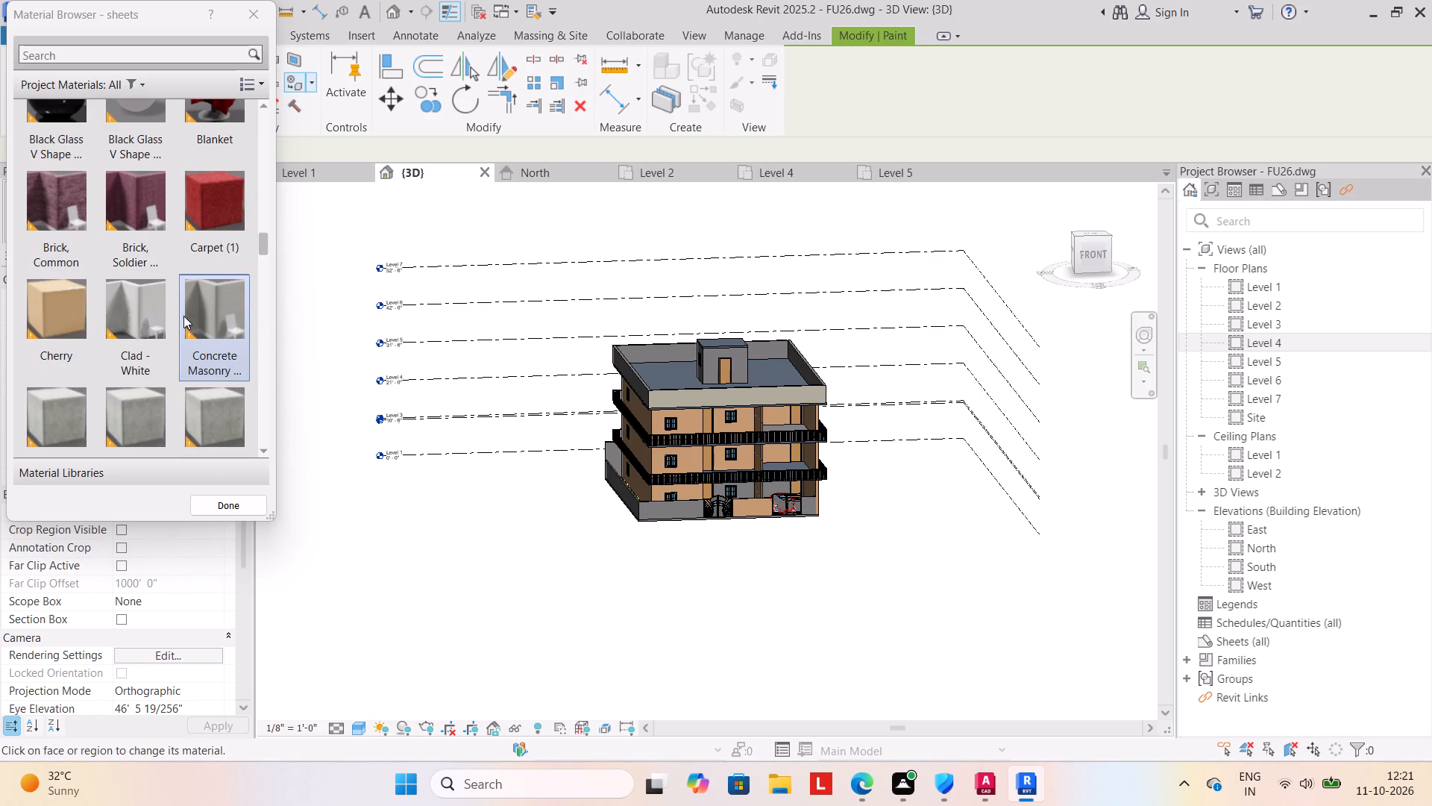
left_click(228, 195)
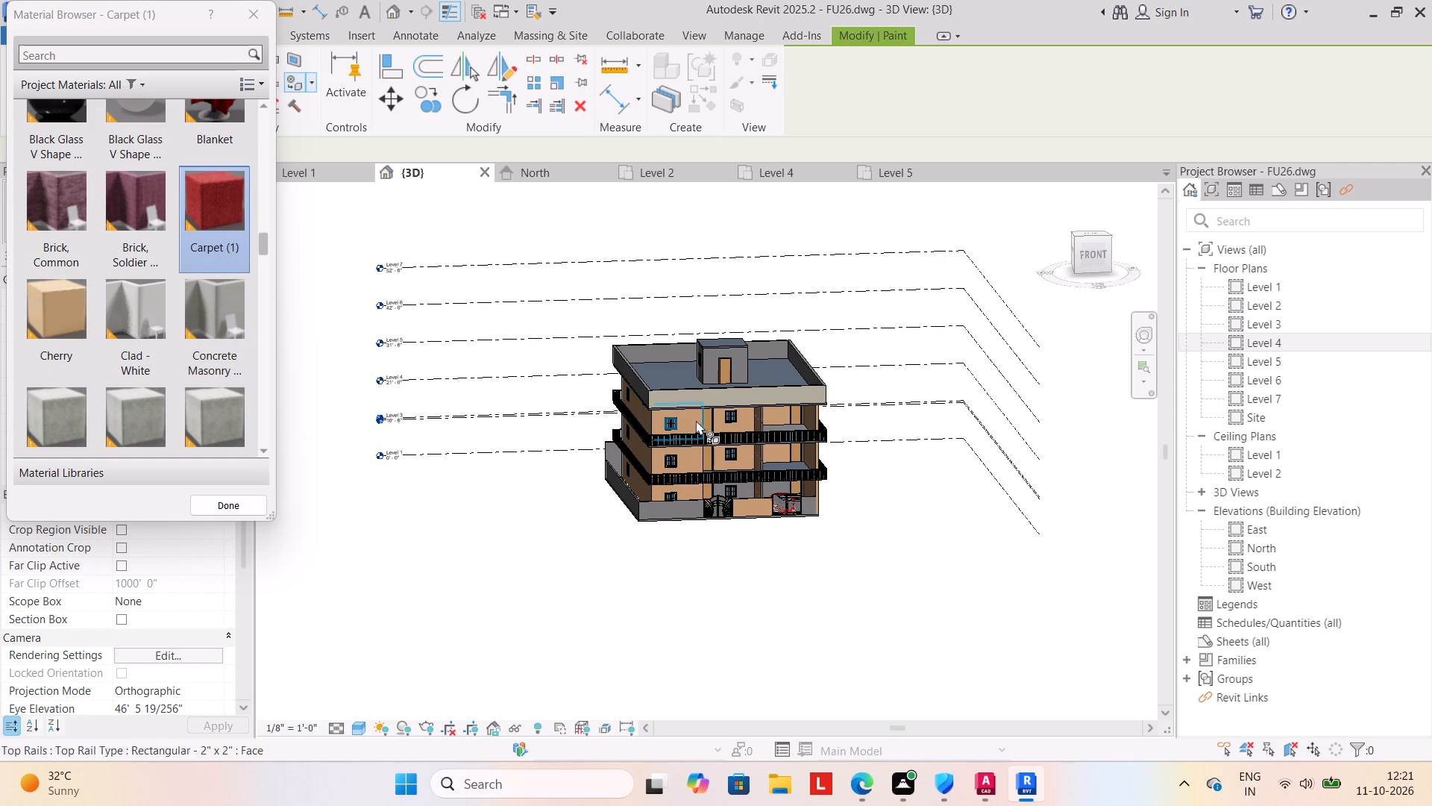
left_click(711, 393)
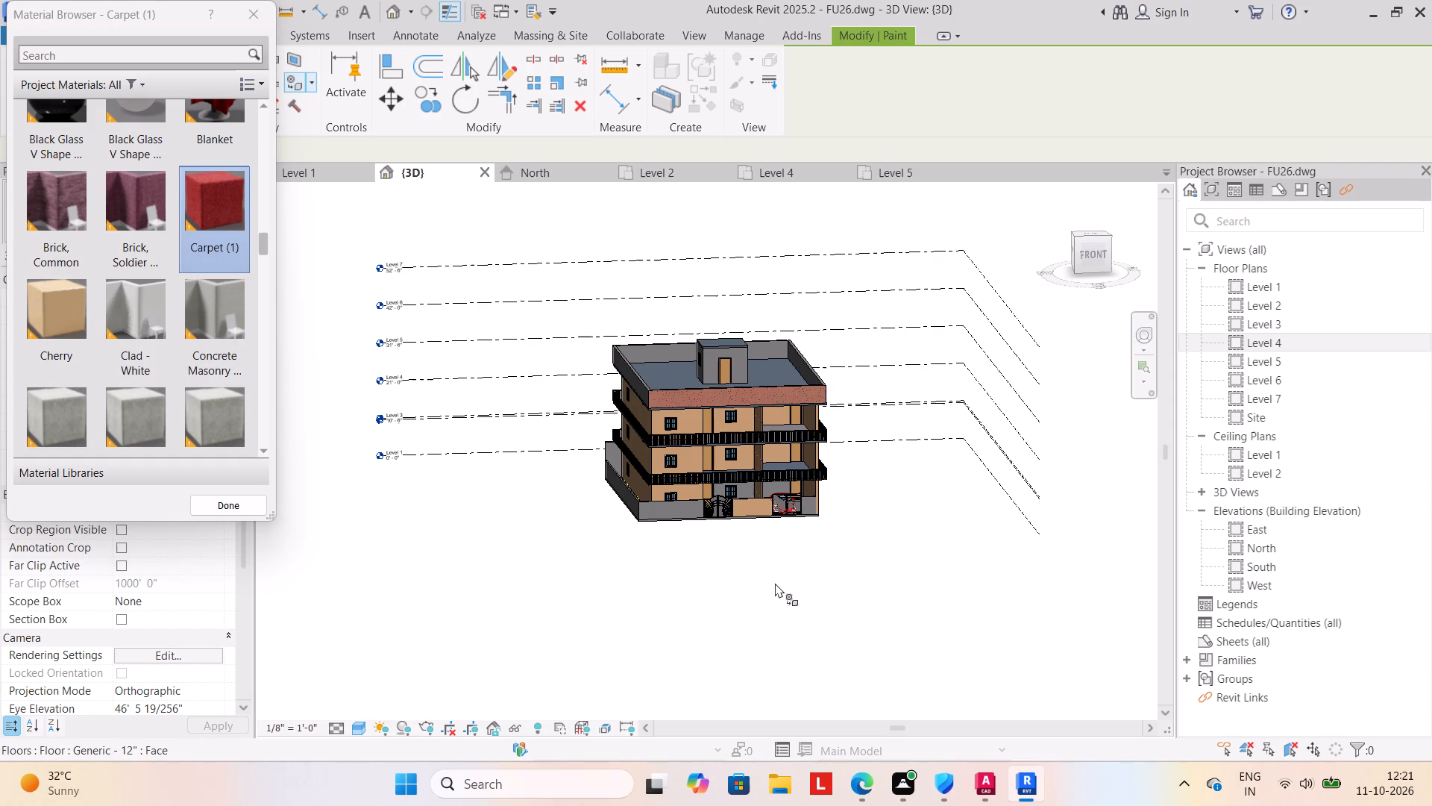
middle_click_drag(774, 583, 548, 590, "shift")
left_click(586, 377)
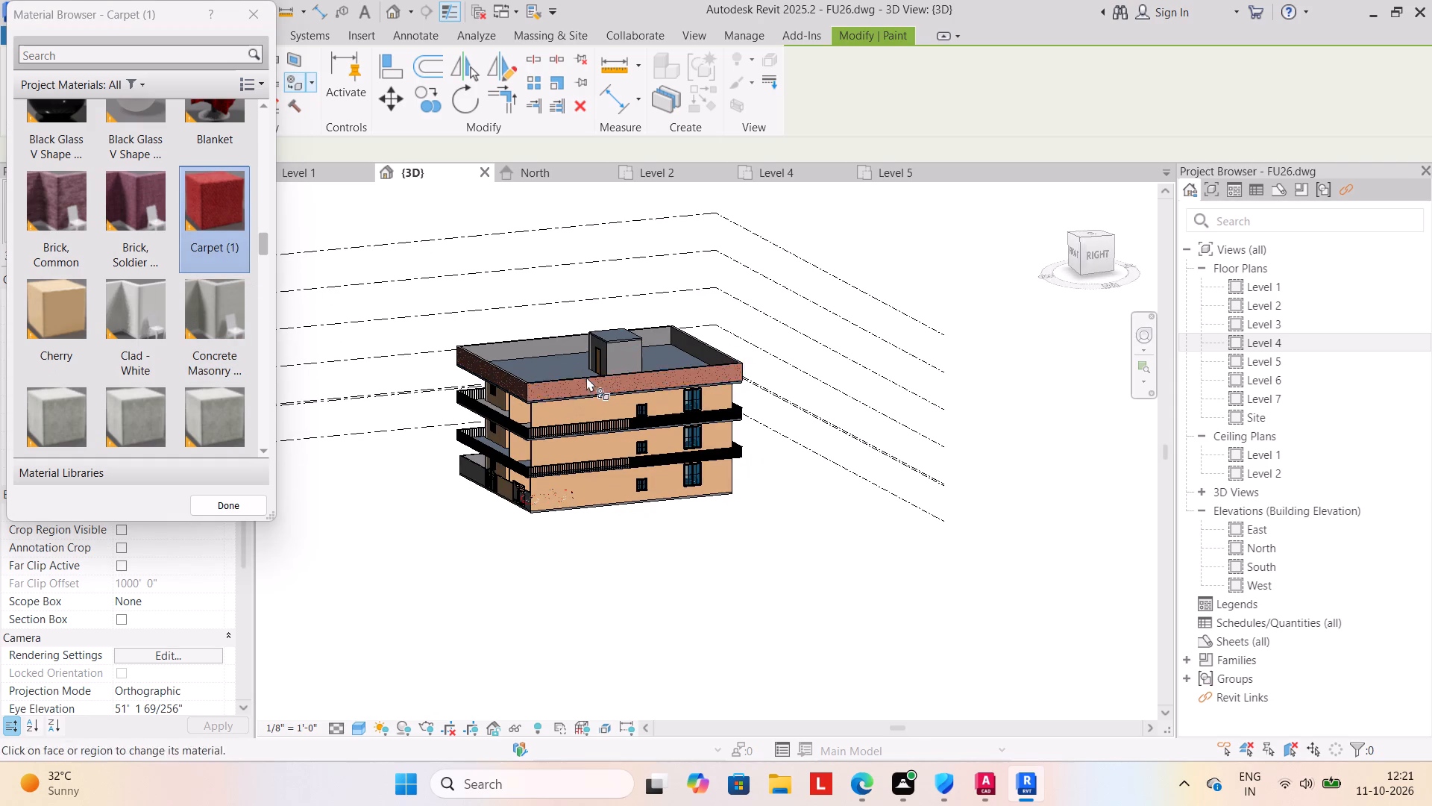
middle_click_drag(715, 537, 464, 540, "shift")
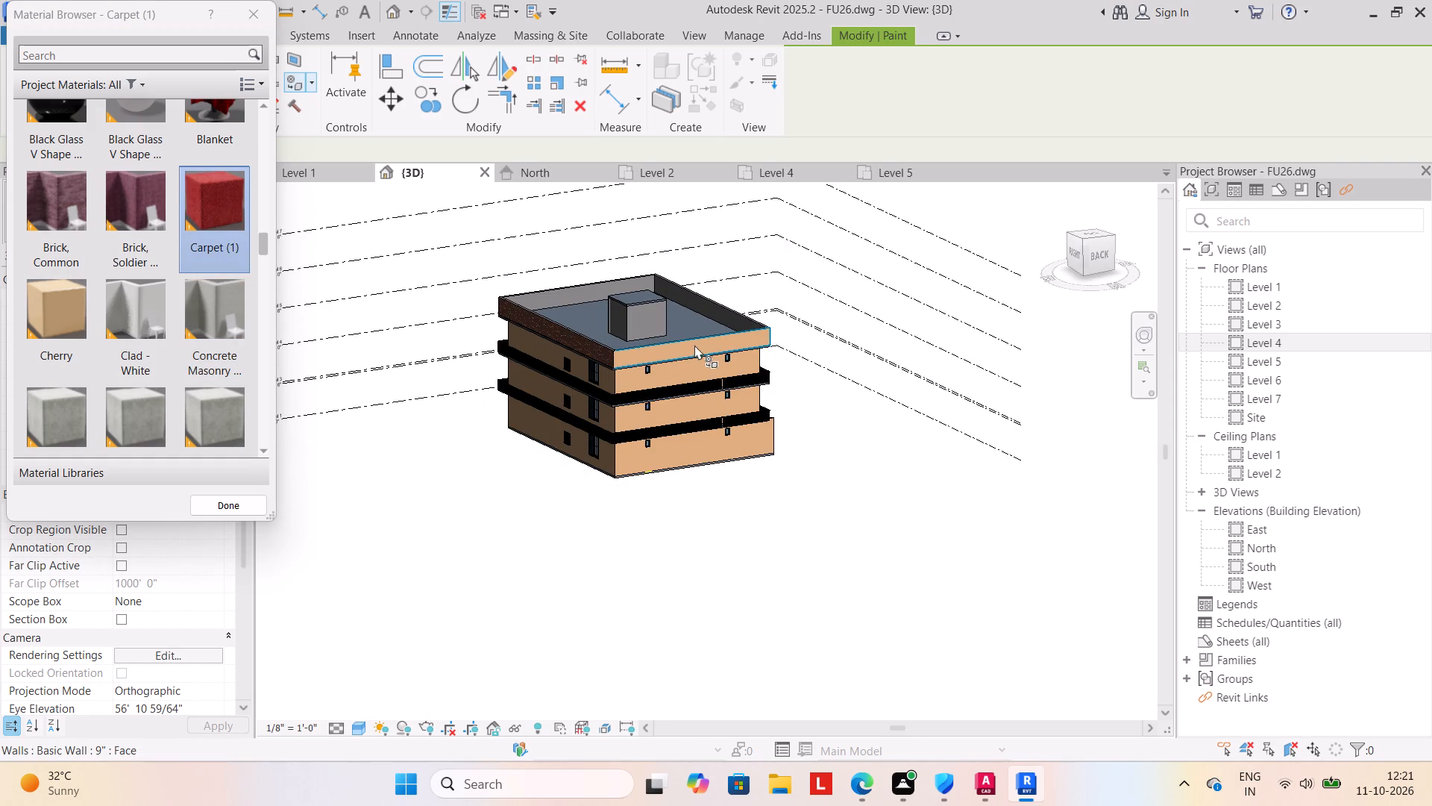
left_click(694, 343)
middle_click_drag(808, 522, 538, 509, "shift")
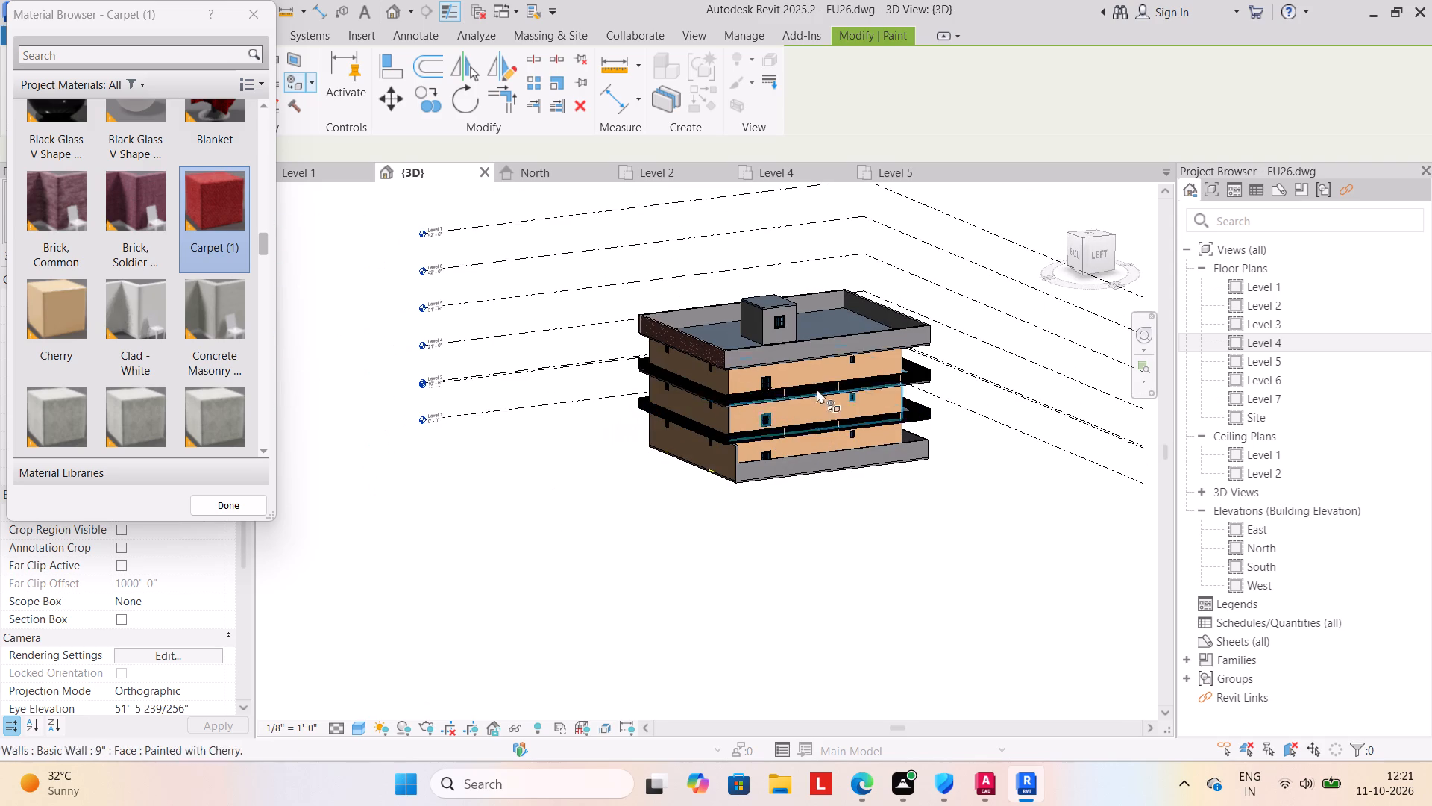
left_click(824, 339)
Paint the inner faces of the roof parapet on all four sides with Carpet (1).
left_click(817, 292)
middle_click_drag(632, 509, 689, 557, "shift")
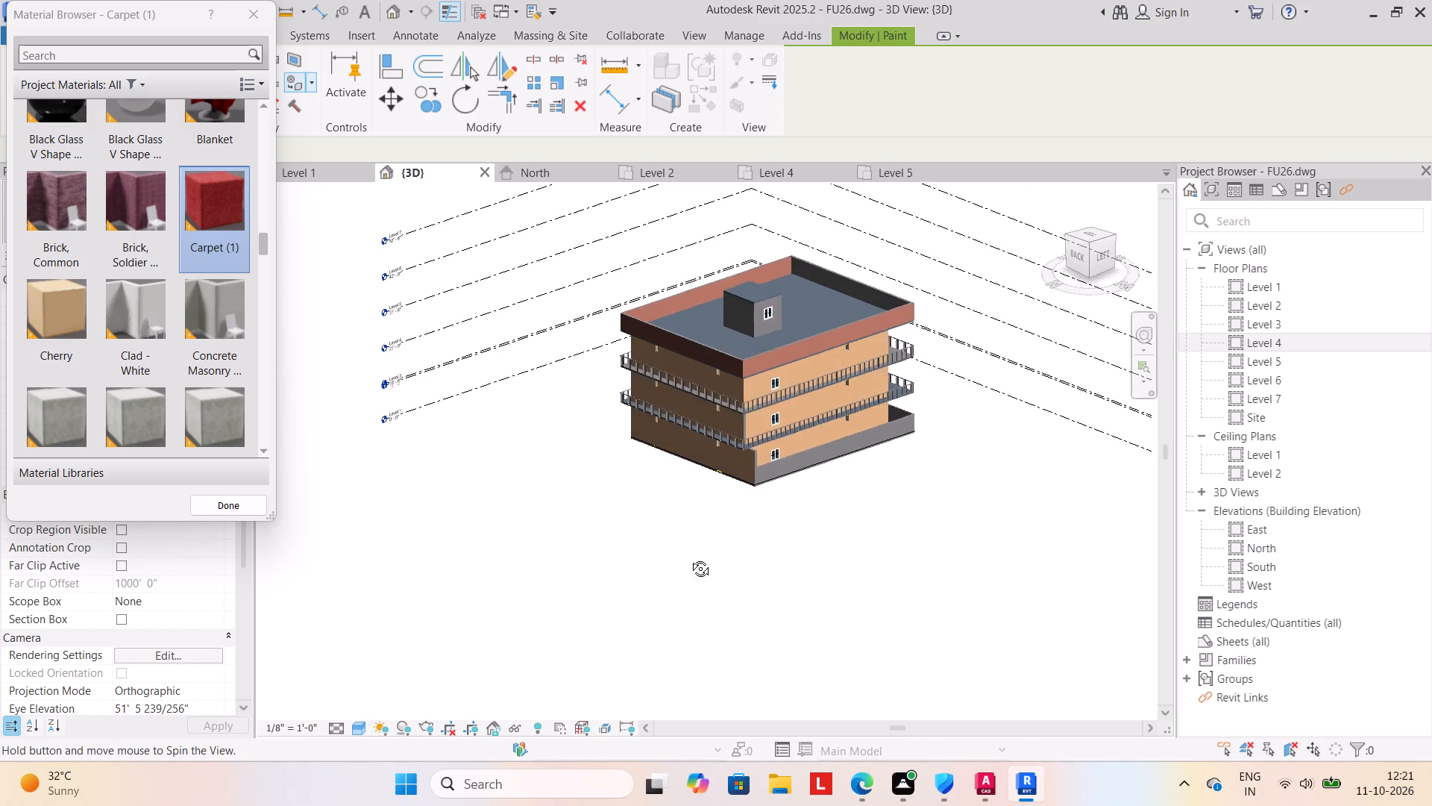
middle_click_drag(689, 557, 717, 566, "shift")
left_click(822, 261)
middle_click_drag(892, 429, 710, 485, "shift")
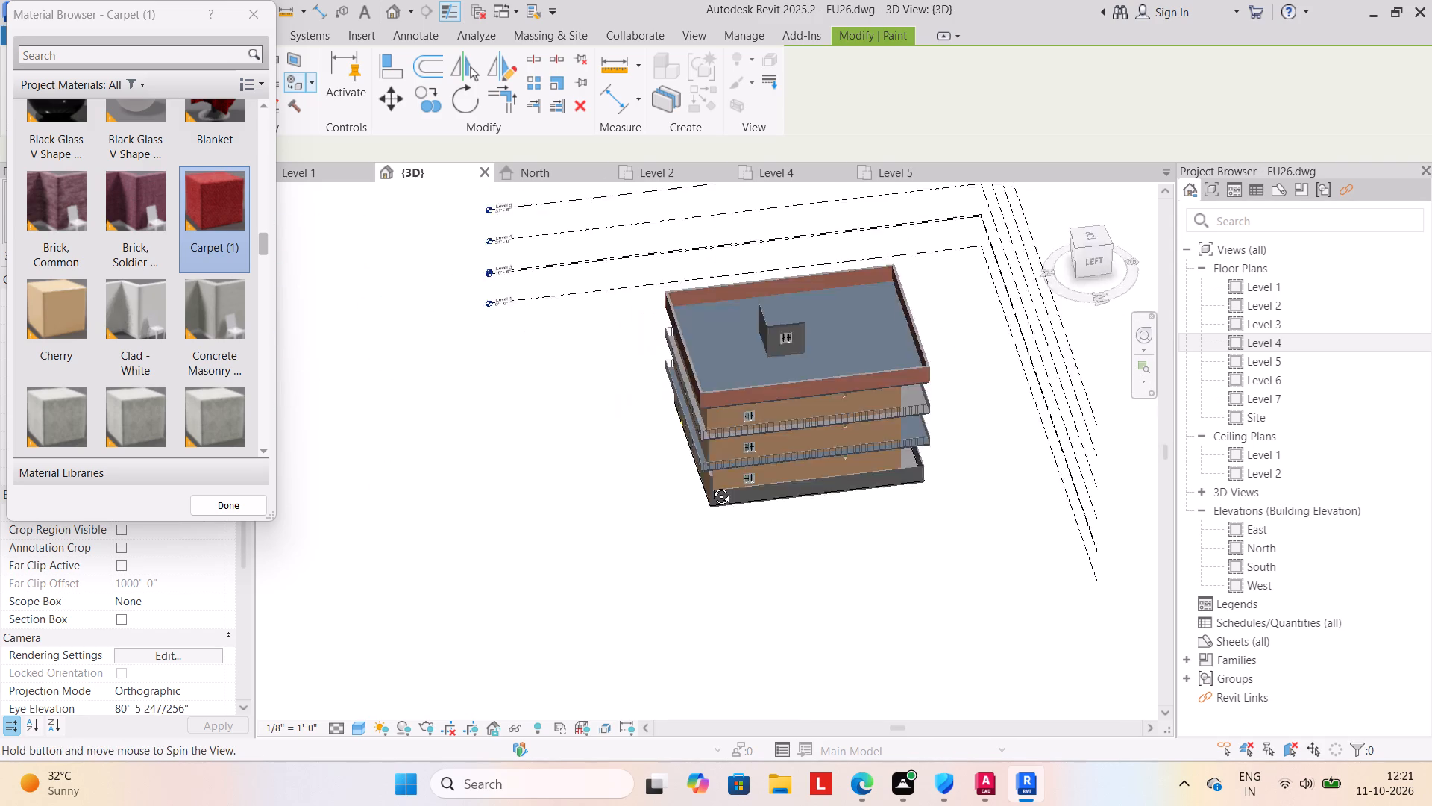
middle_click_drag(710, 485, 600, 453, "shift")
left_click(663, 358)
middle_click_drag(852, 593, 834, 599, "shift")
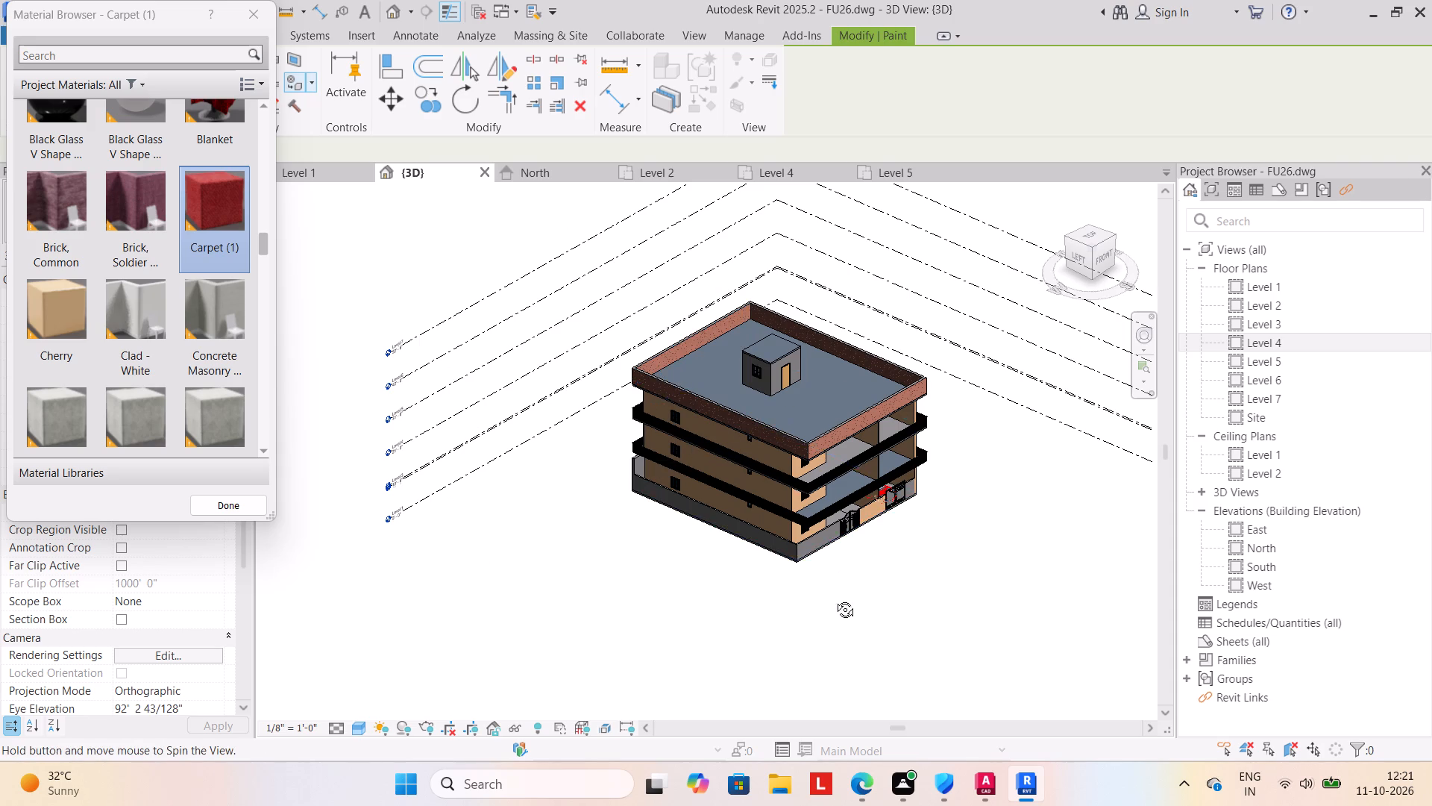
middle_click_drag(834, 599, 585, 590, "shift")
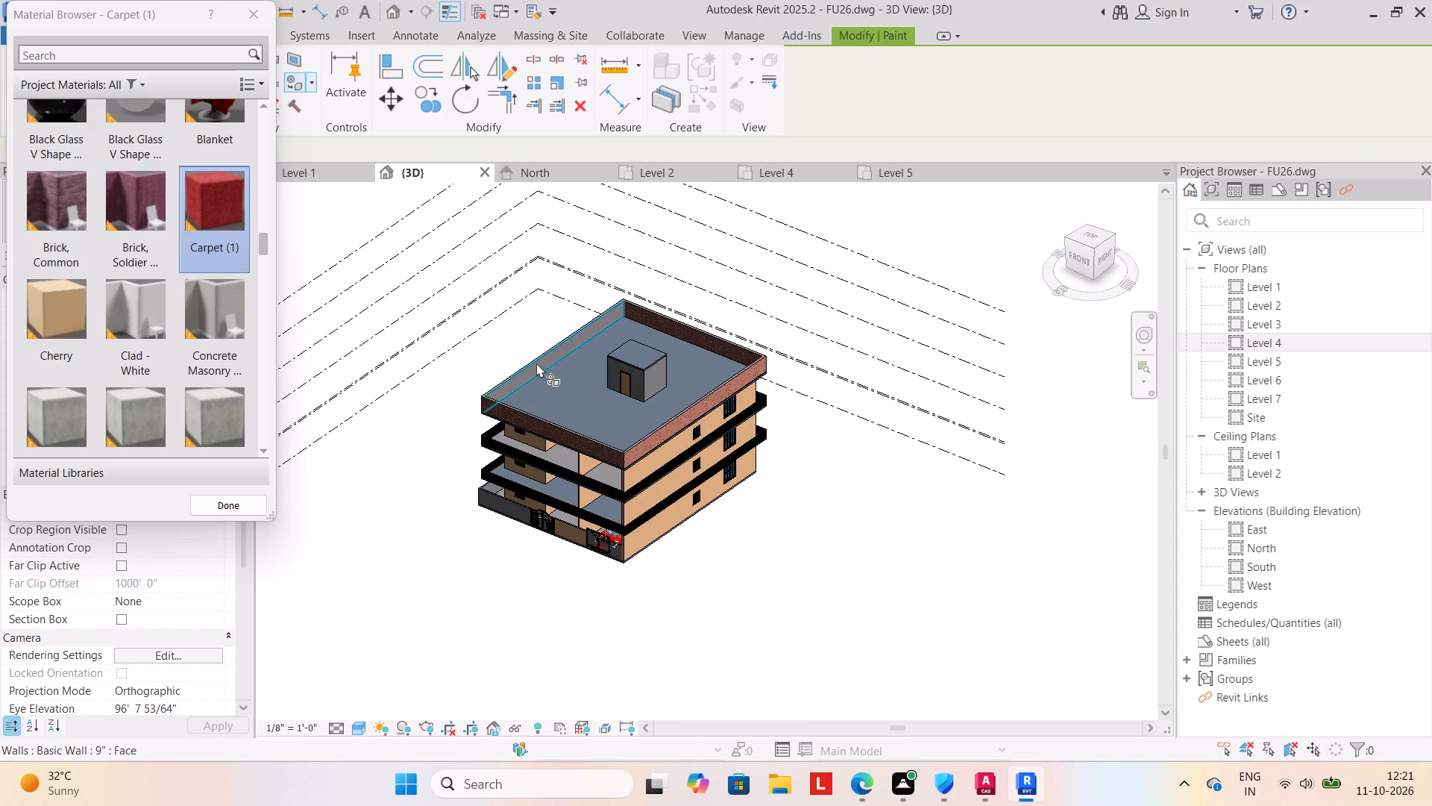
left_click(535, 362)
middle_click_drag(505, 569, 628, 510)
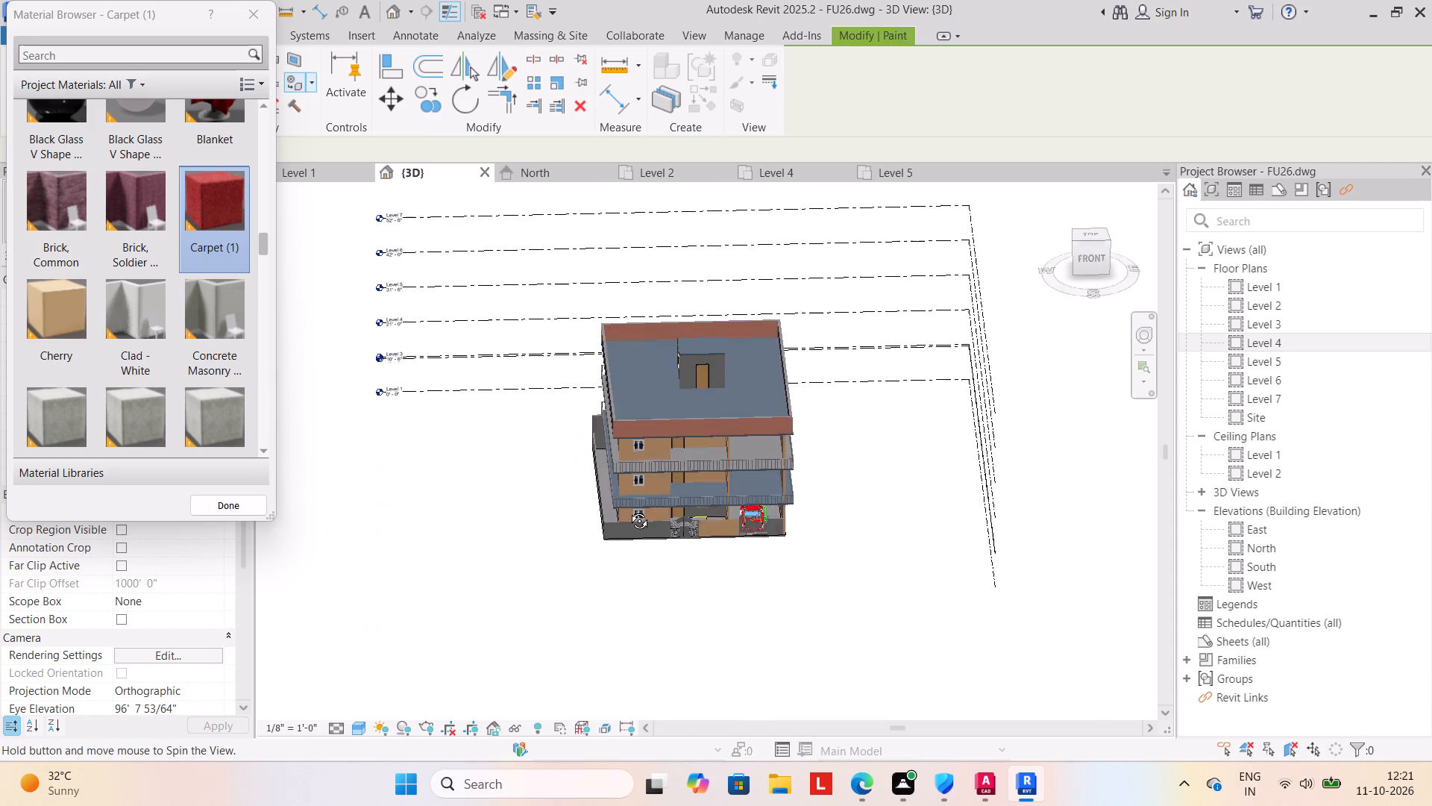
middle_click_drag(628, 510, 629, 496)
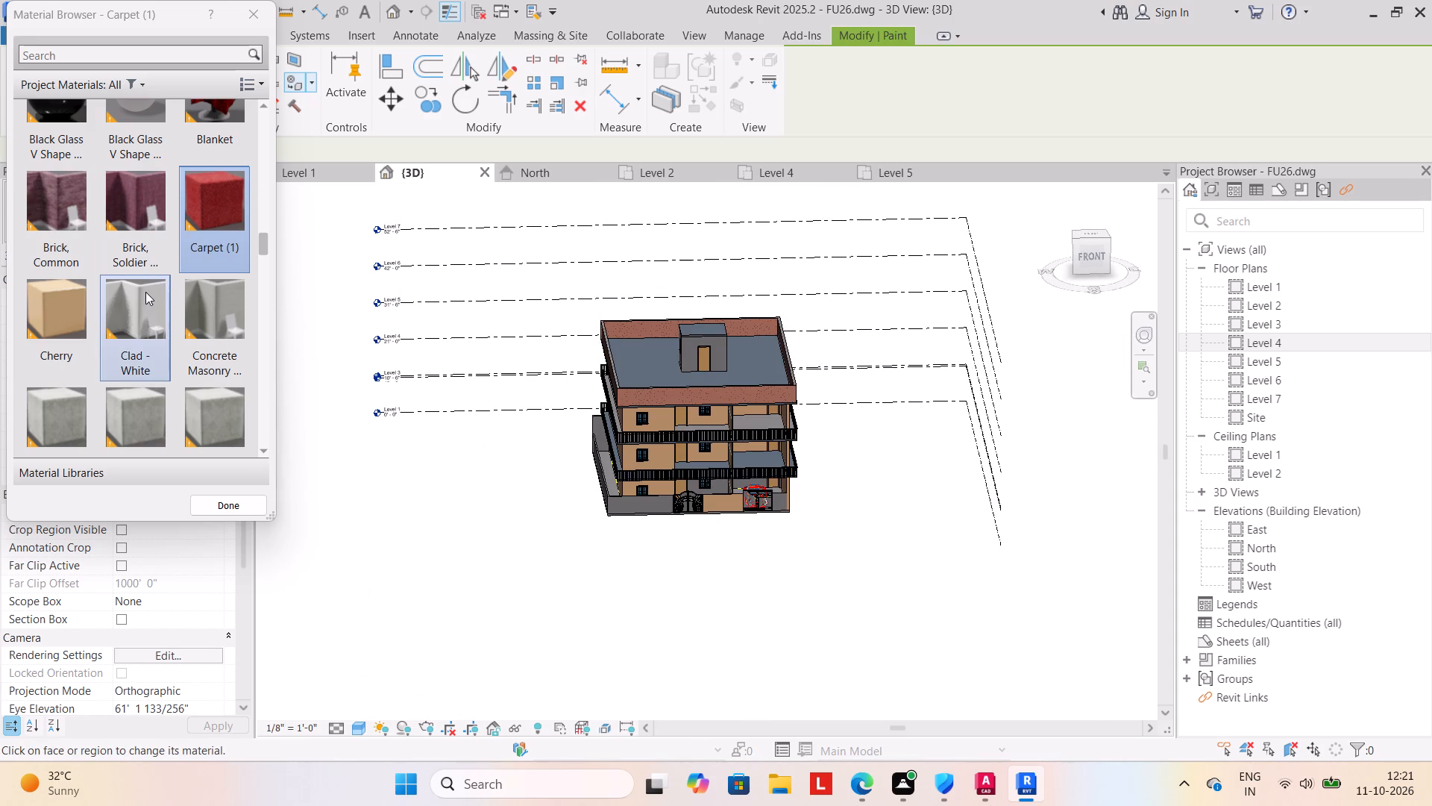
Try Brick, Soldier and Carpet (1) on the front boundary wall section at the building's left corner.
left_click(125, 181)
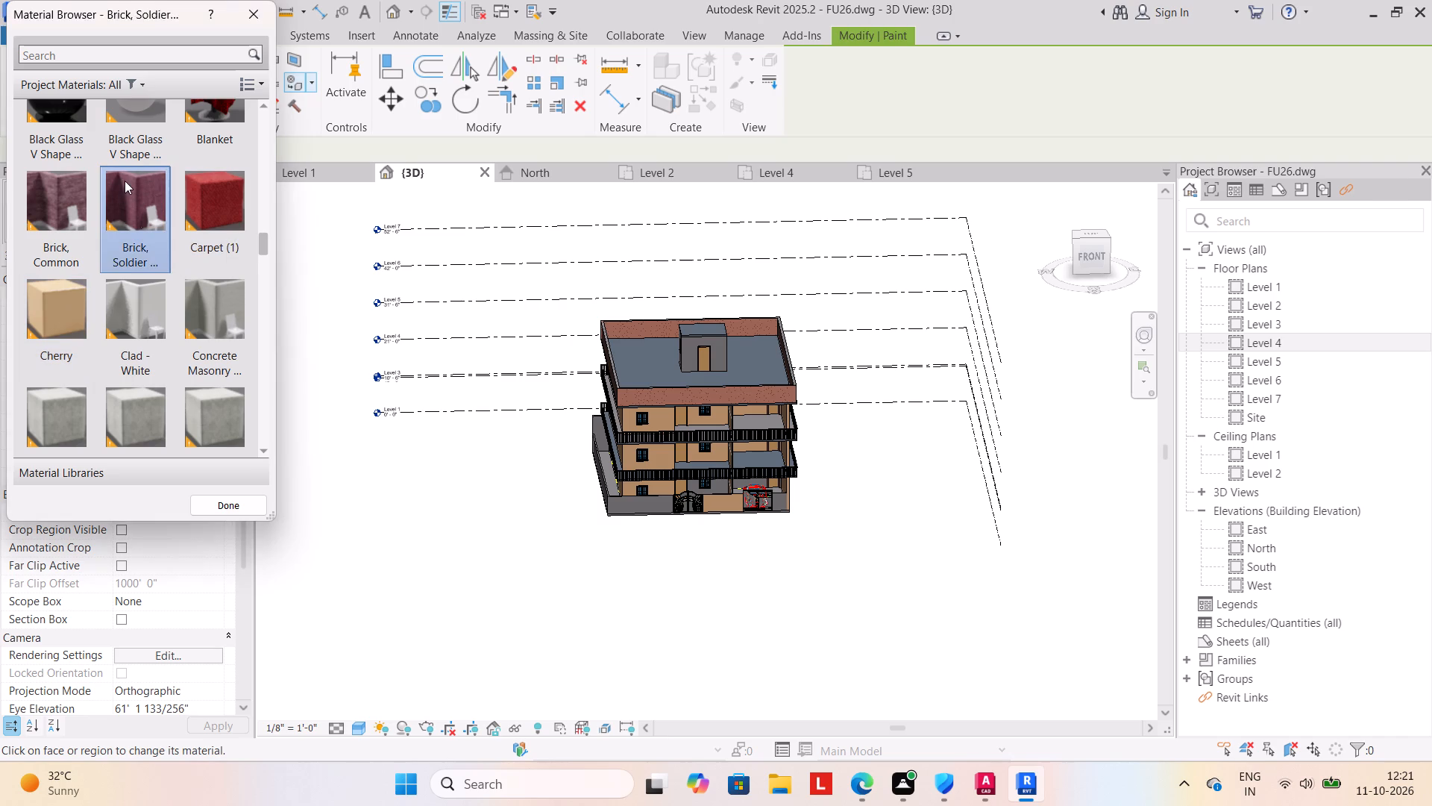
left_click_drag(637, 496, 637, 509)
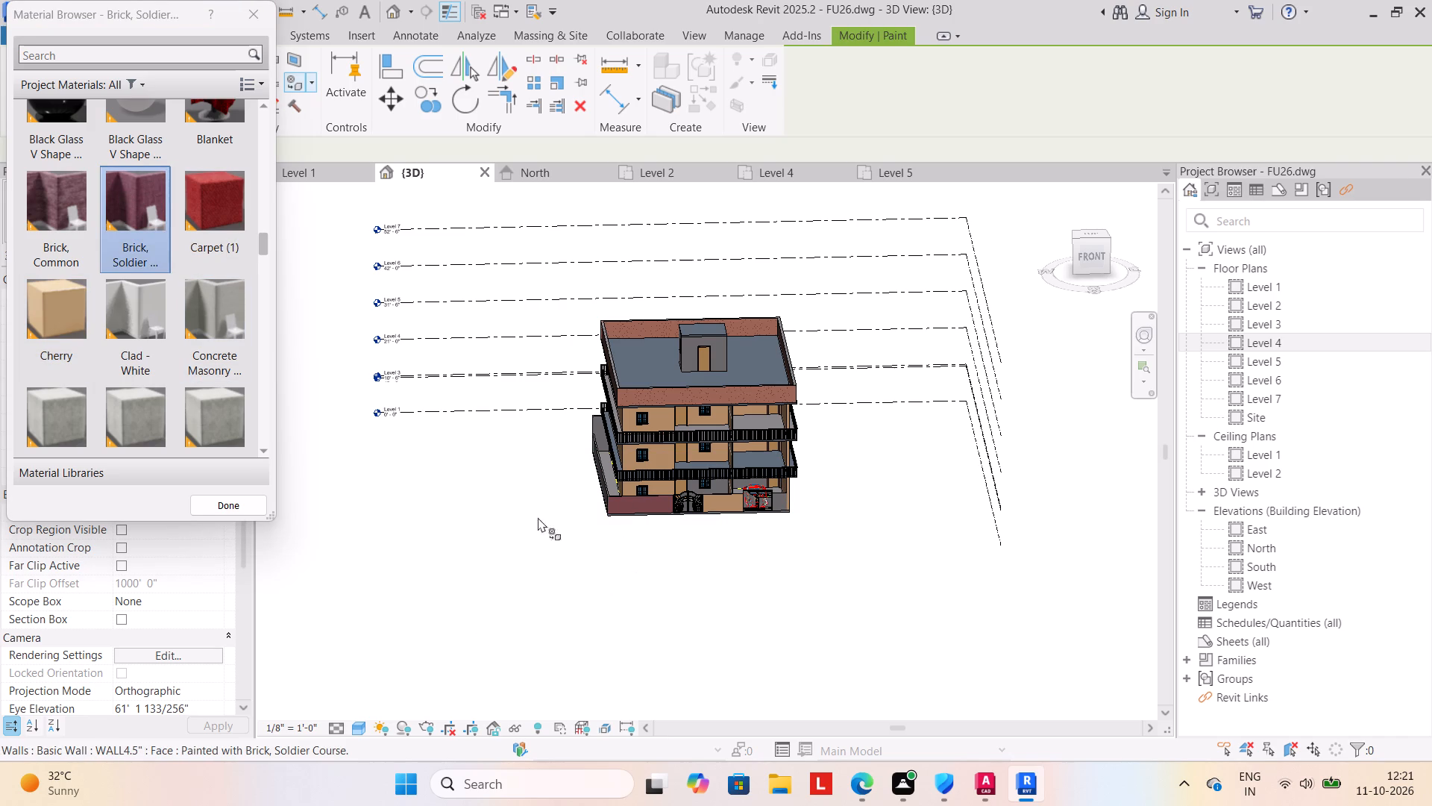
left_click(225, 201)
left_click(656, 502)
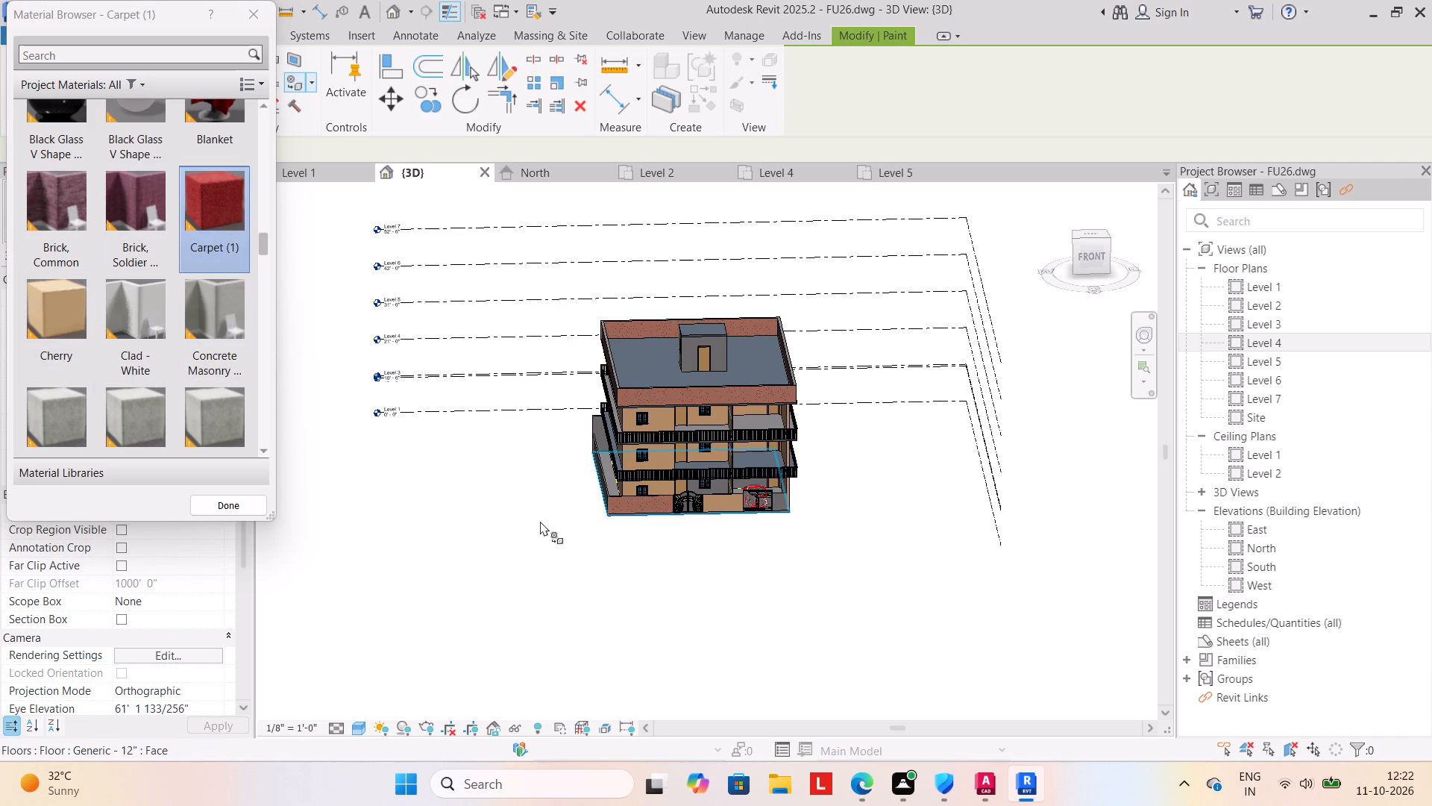
Paint the two front boundary wall sections on either side of the arched entrance gate with Clad - White.
scroll(205, 194, "up", 3)
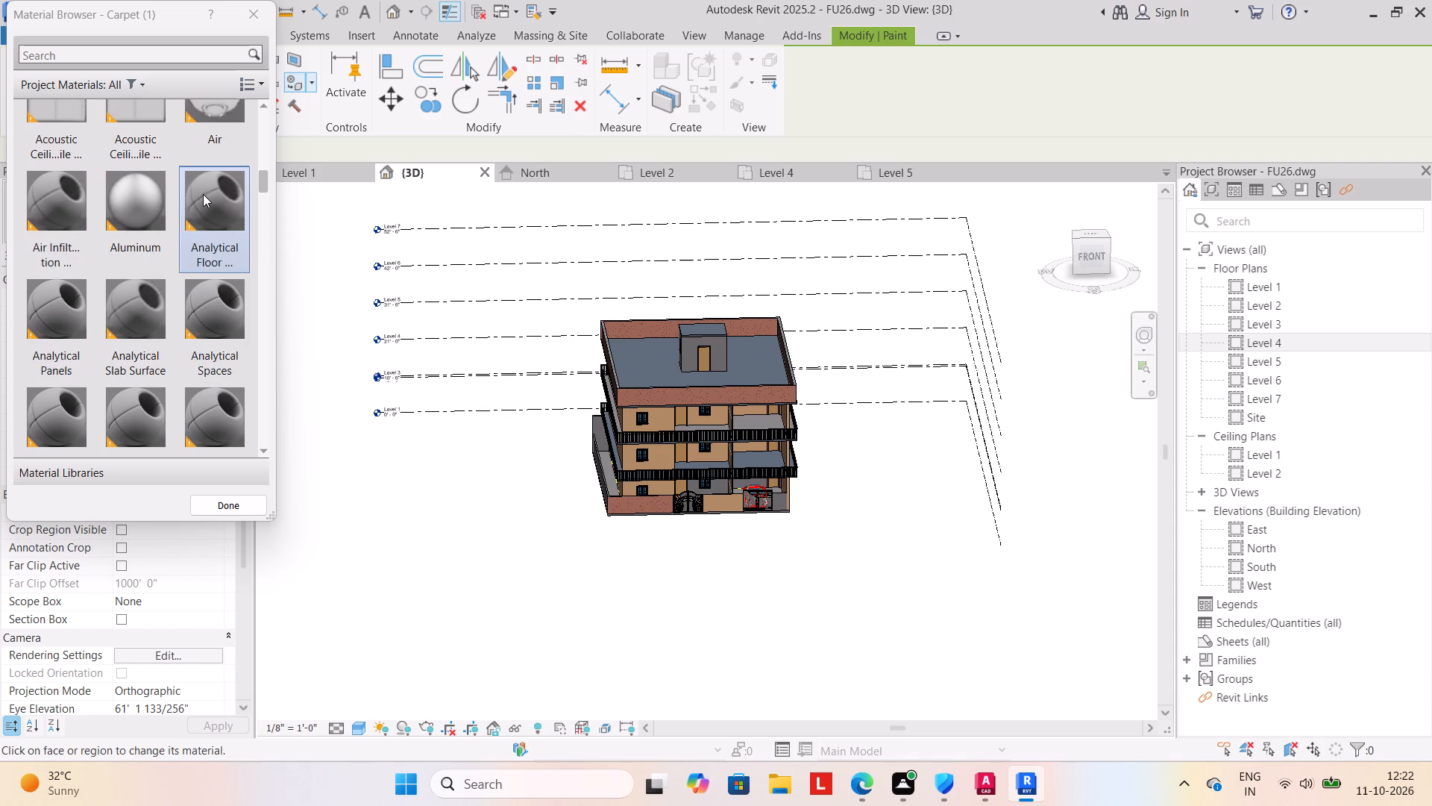
scroll(187, 199, "up", 7)
scroll(194, 196, "down", 1)
scroll(195, 196, "up", 12)
scroll(203, 196, "down", 1)
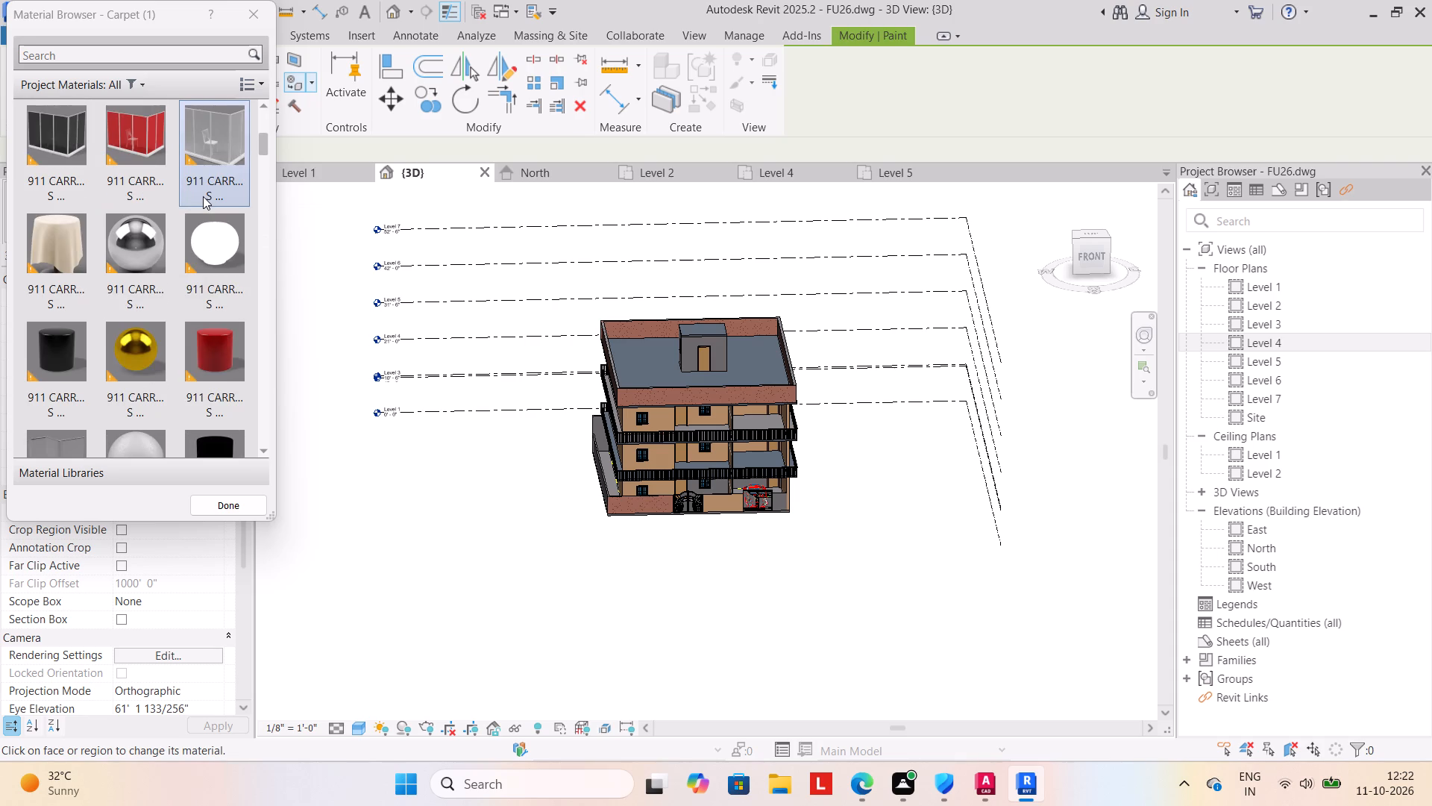
scroll(205, 199, "down", 5)
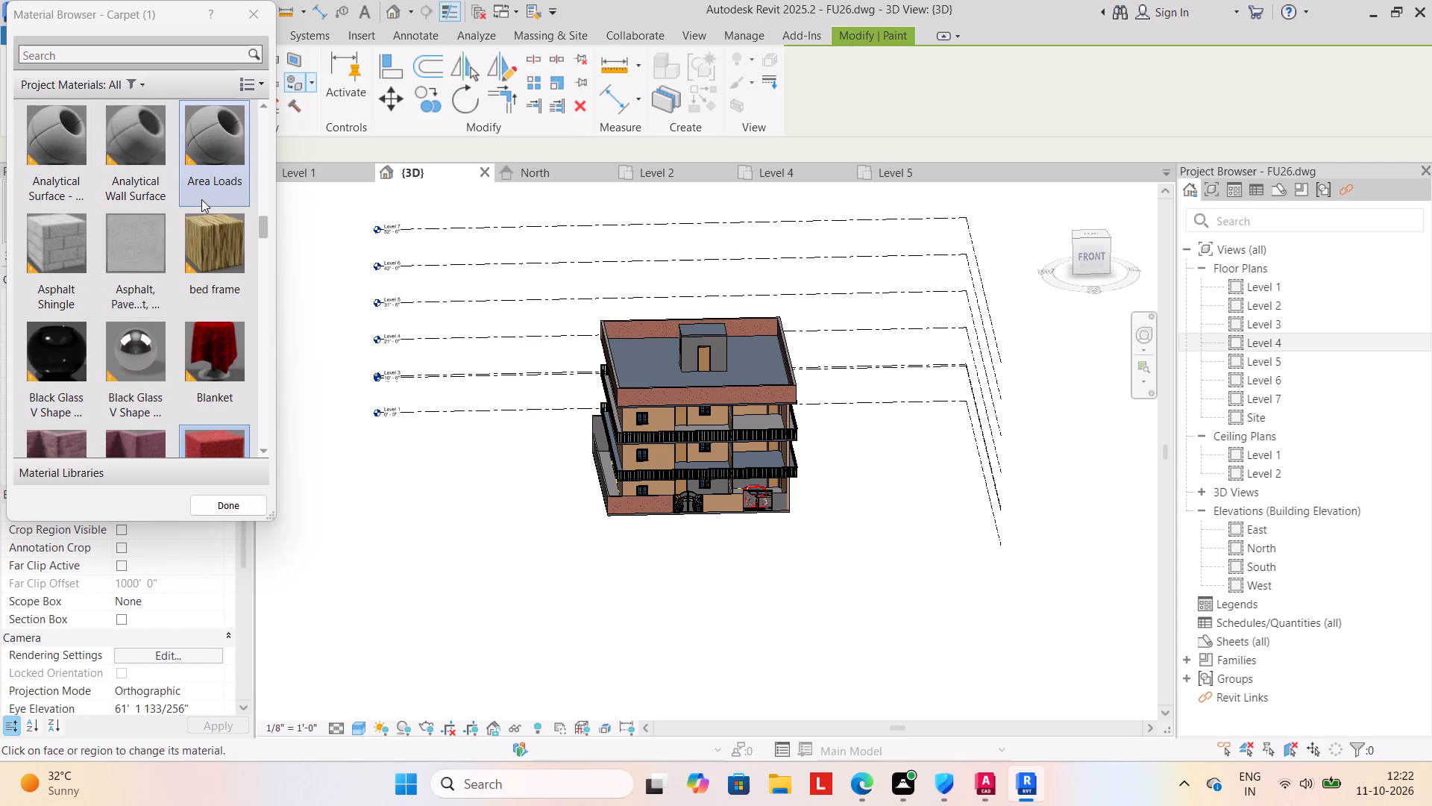
left_click(131, 234)
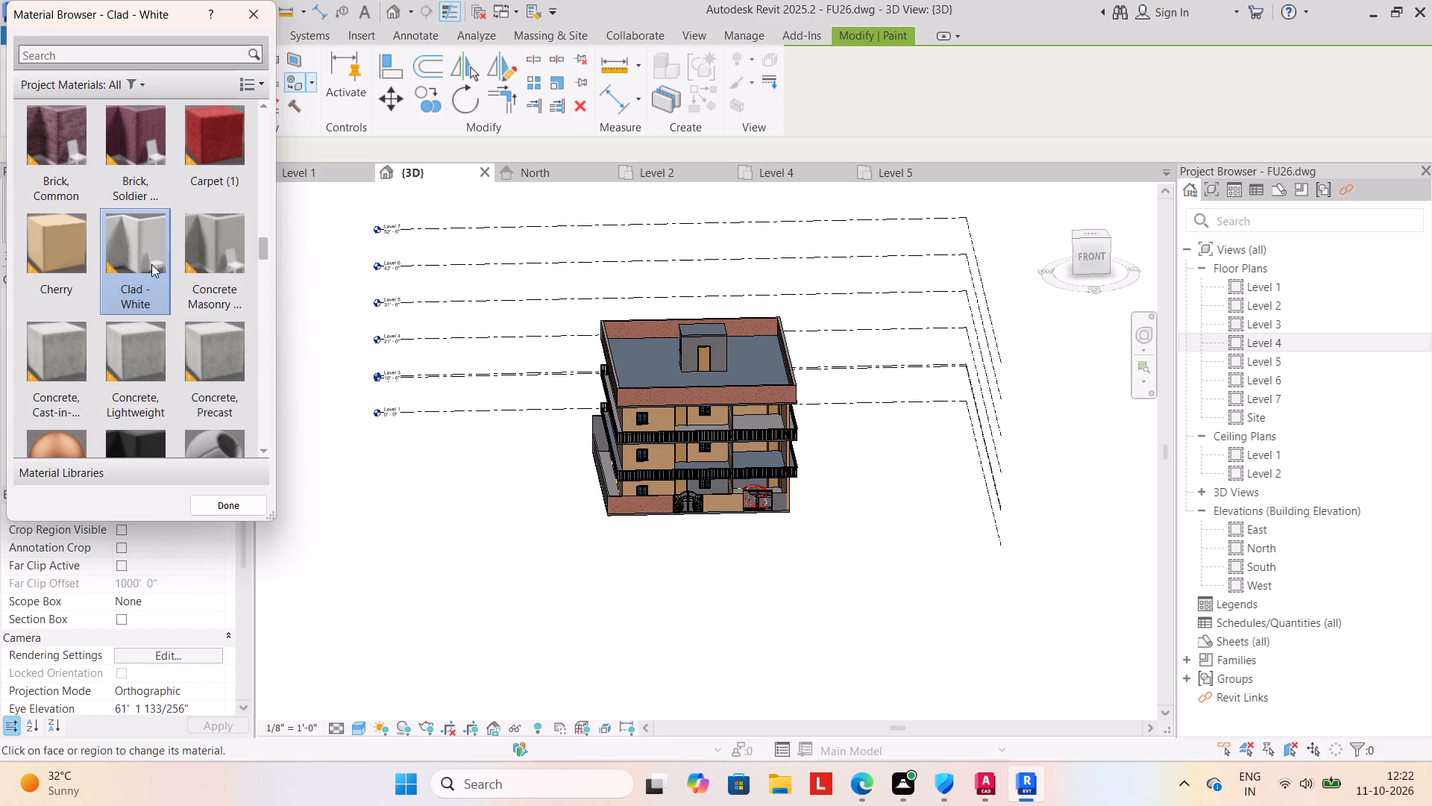
left_click(644, 499)
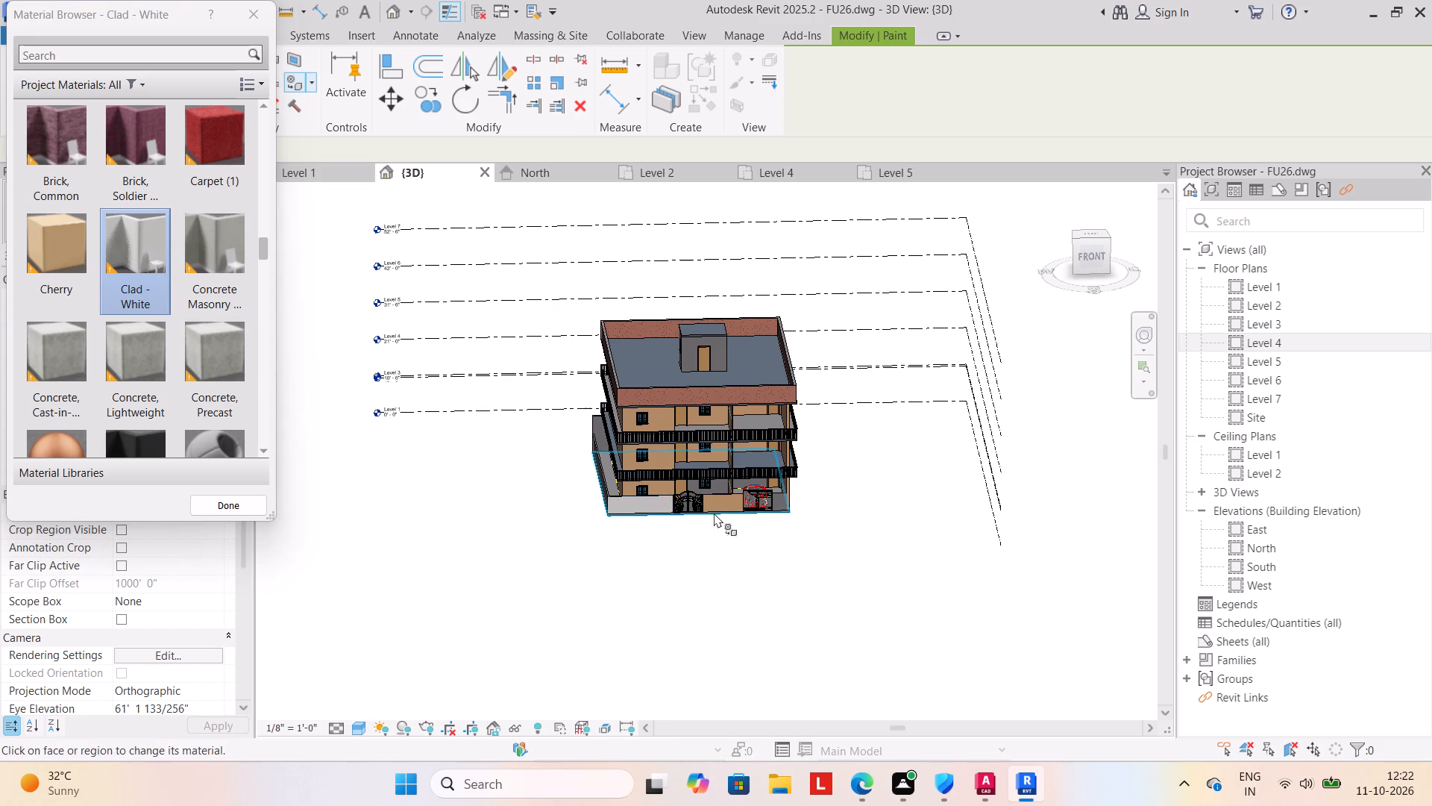
scroll(714, 512, "up", 3)
left_click(723, 500)
Paint the outer face of the boundary wall along the building's left side with Clad - White.
middle_click_drag(714, 615, 585, 628, "shift")
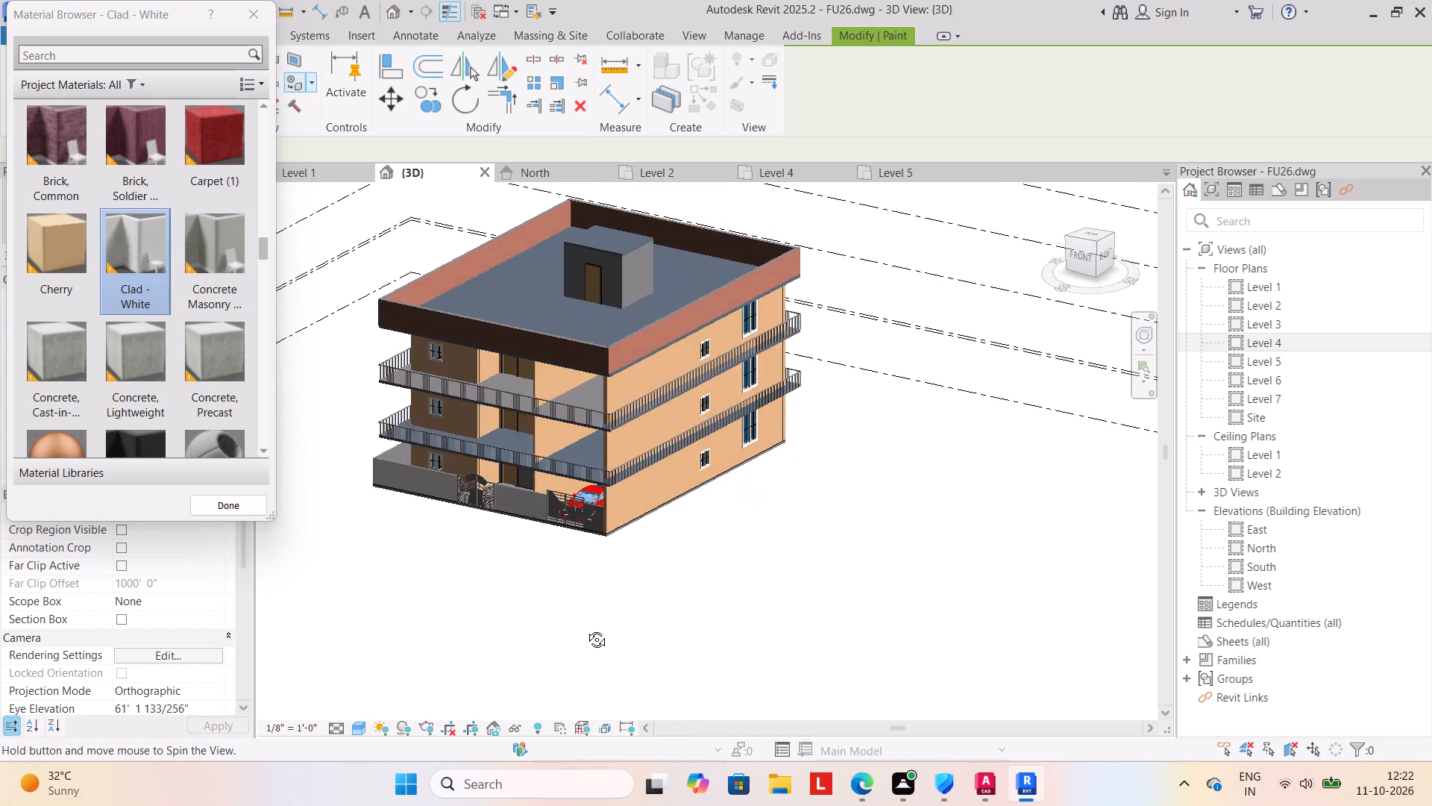
middle_click_drag(585, 628, 583, 628, "shift")
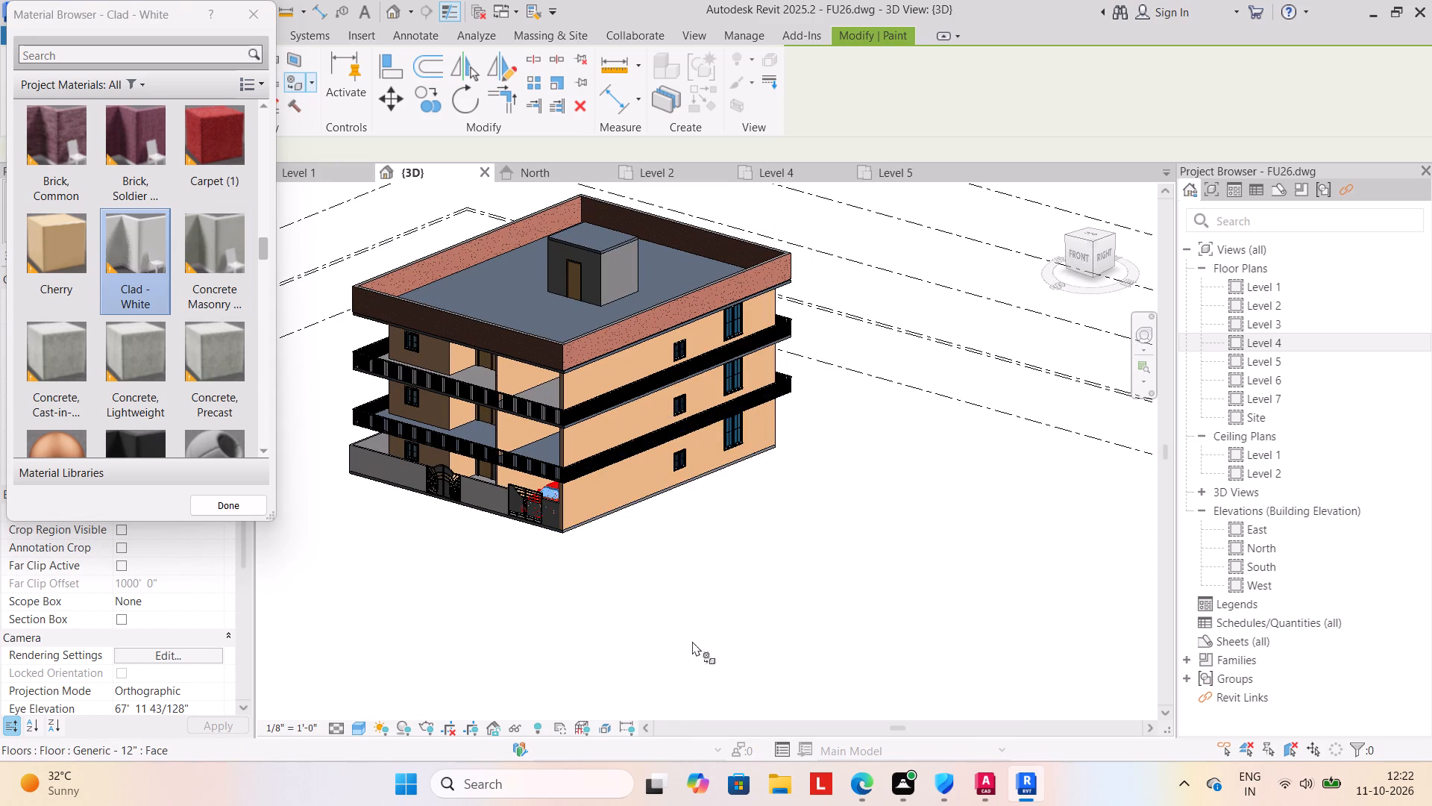
middle_click_drag(613, 633, 855, 636, "shift")
scroll(852, 633, "up", 1)
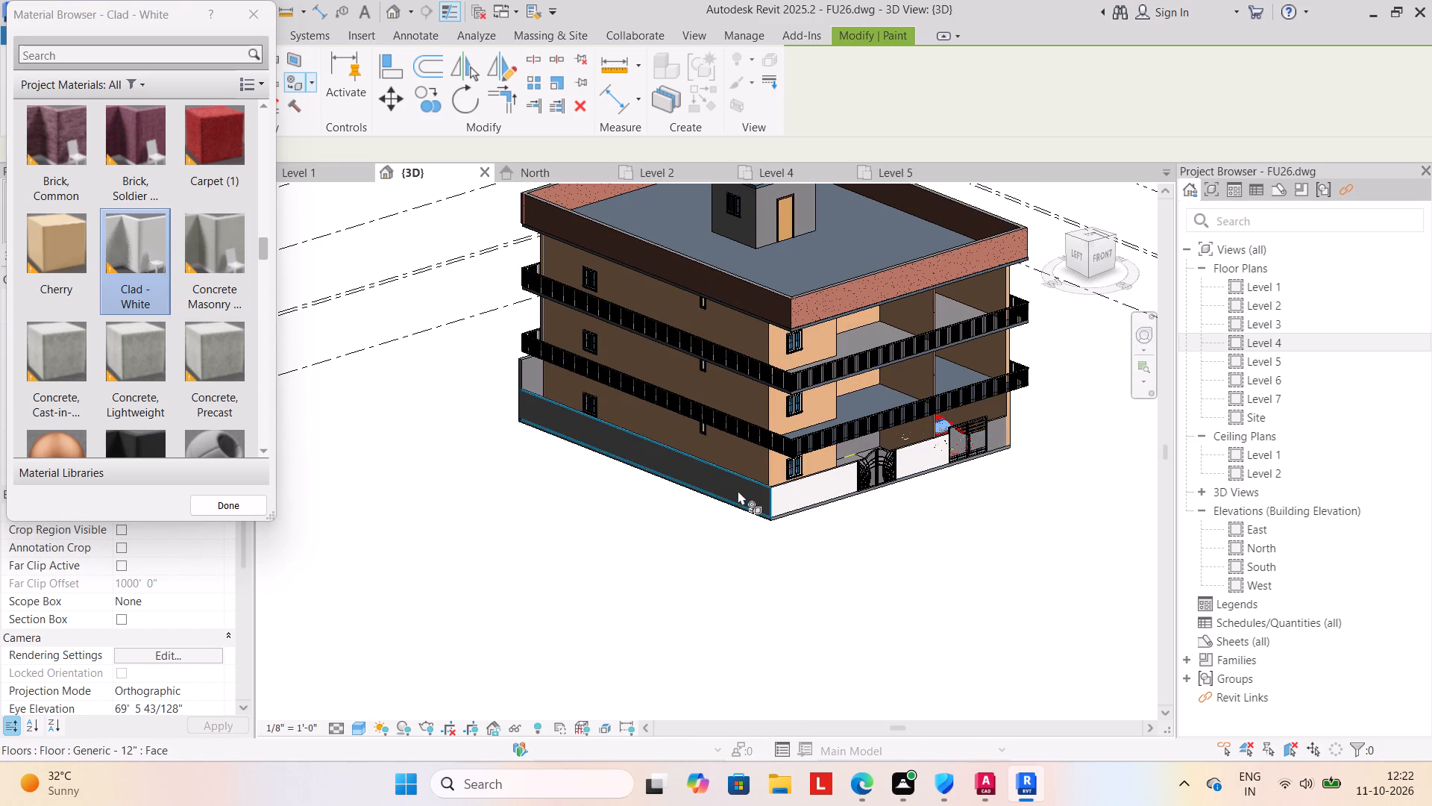
left_click(738, 487)
Paint the inner face of the short rear boundary wall section at the building's left corner with Clad - White.
middle_click_drag(781, 578, 669, 593, "shift")
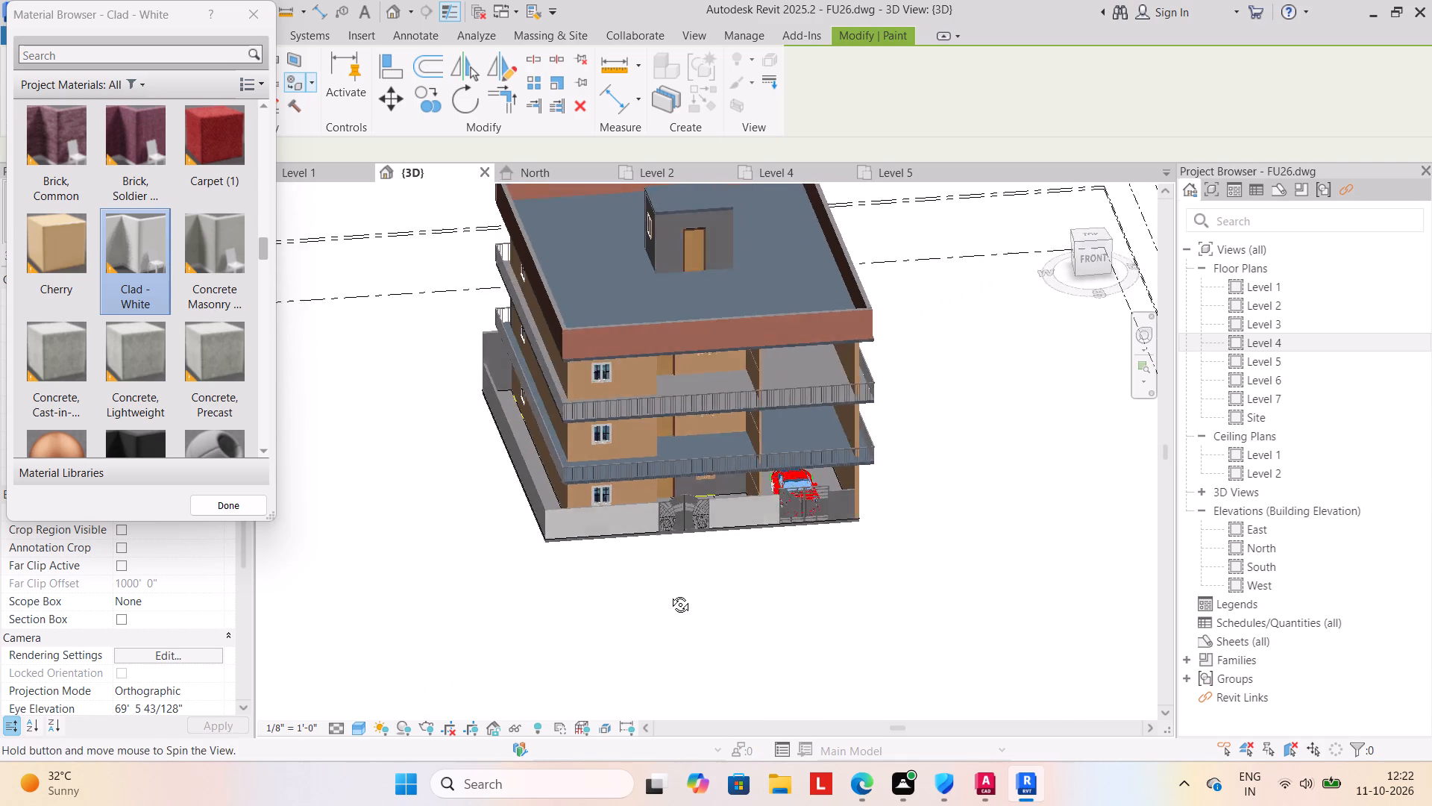
middle_click_drag(669, 593, 419, 550, "shift")
middle_click_drag(700, 556, 579, 584, "shift")
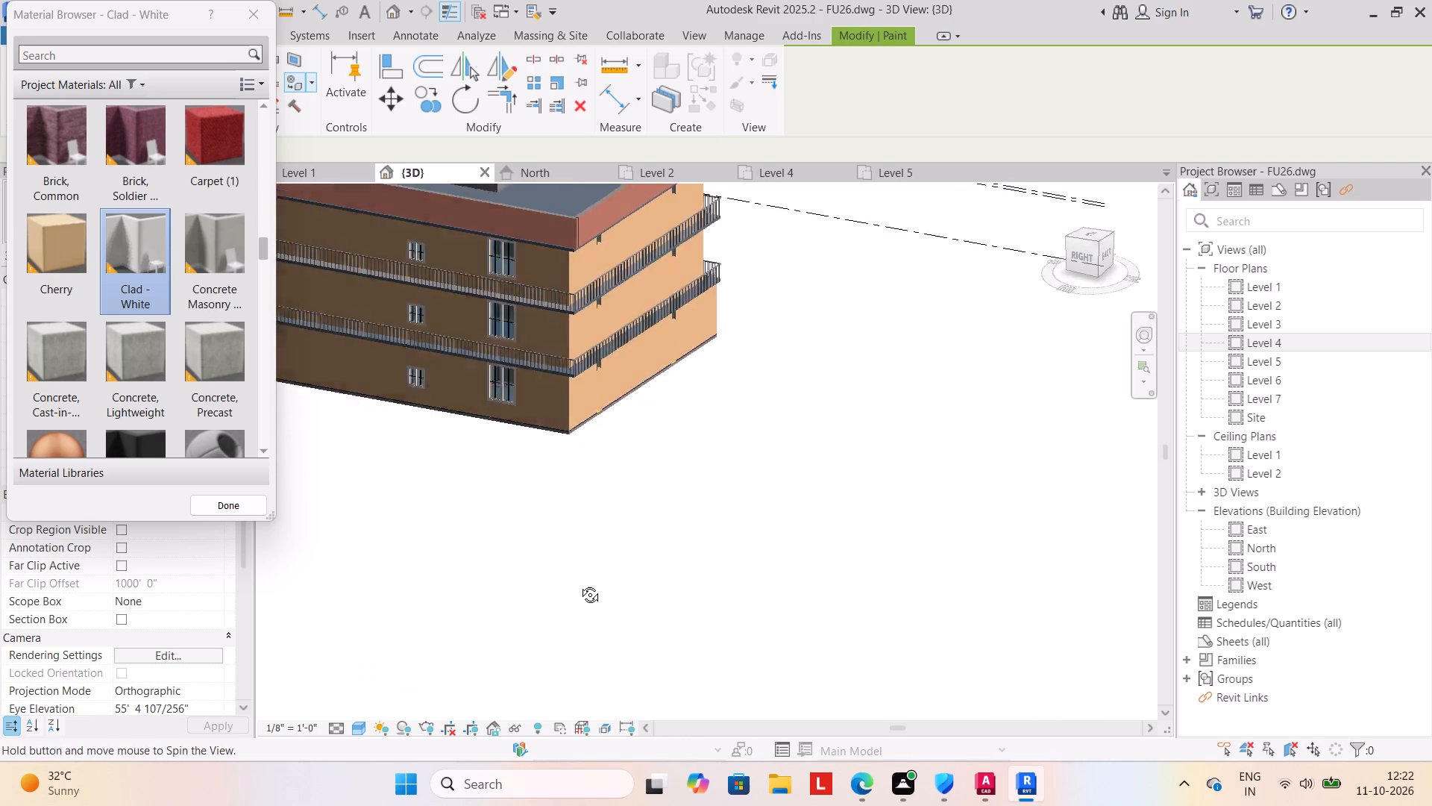
middle_click_drag(579, 584, 307, 525, "shift")
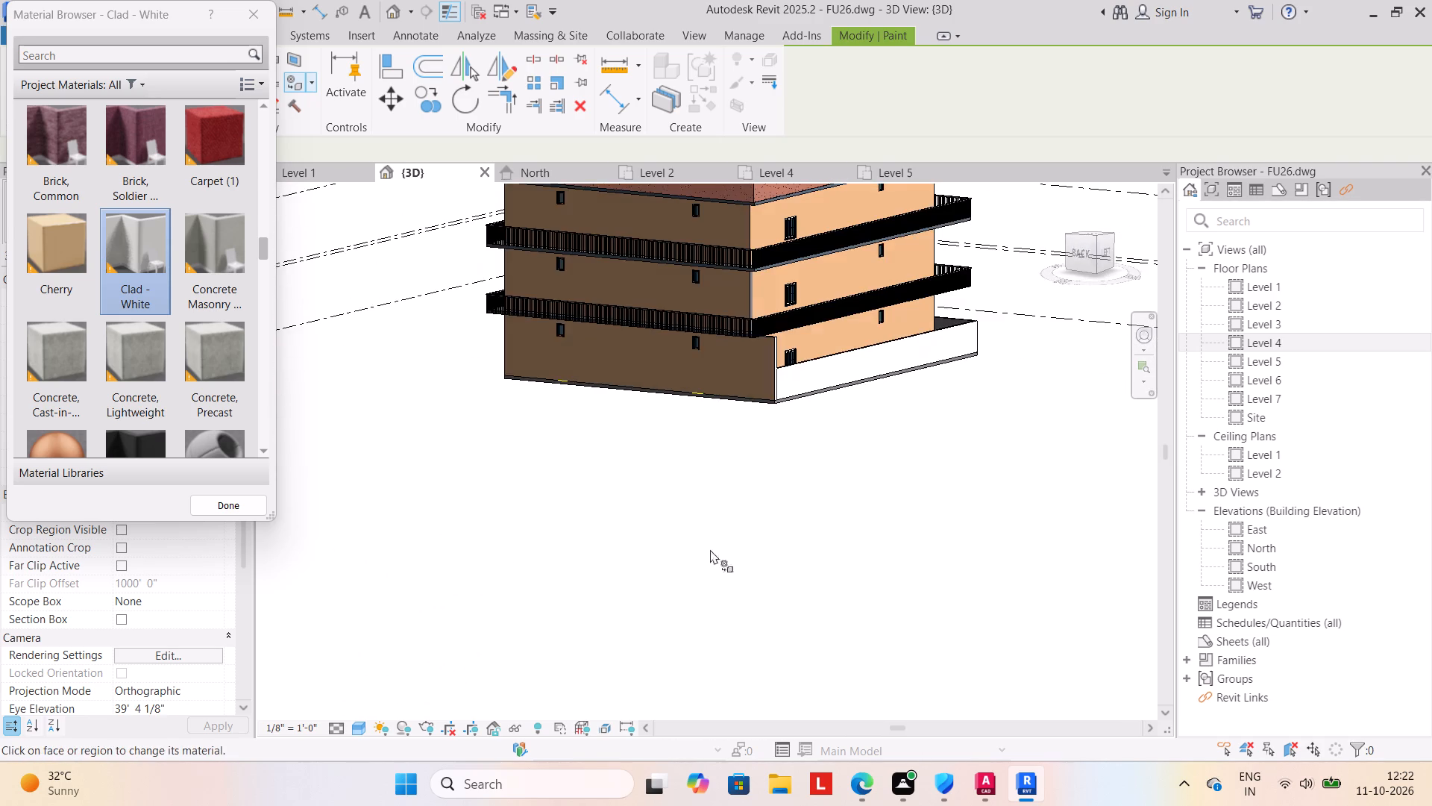
middle_click_drag(754, 552, 458, 552, "shift")
scroll(553, 339, "up", 7)
left_click(526, 384)
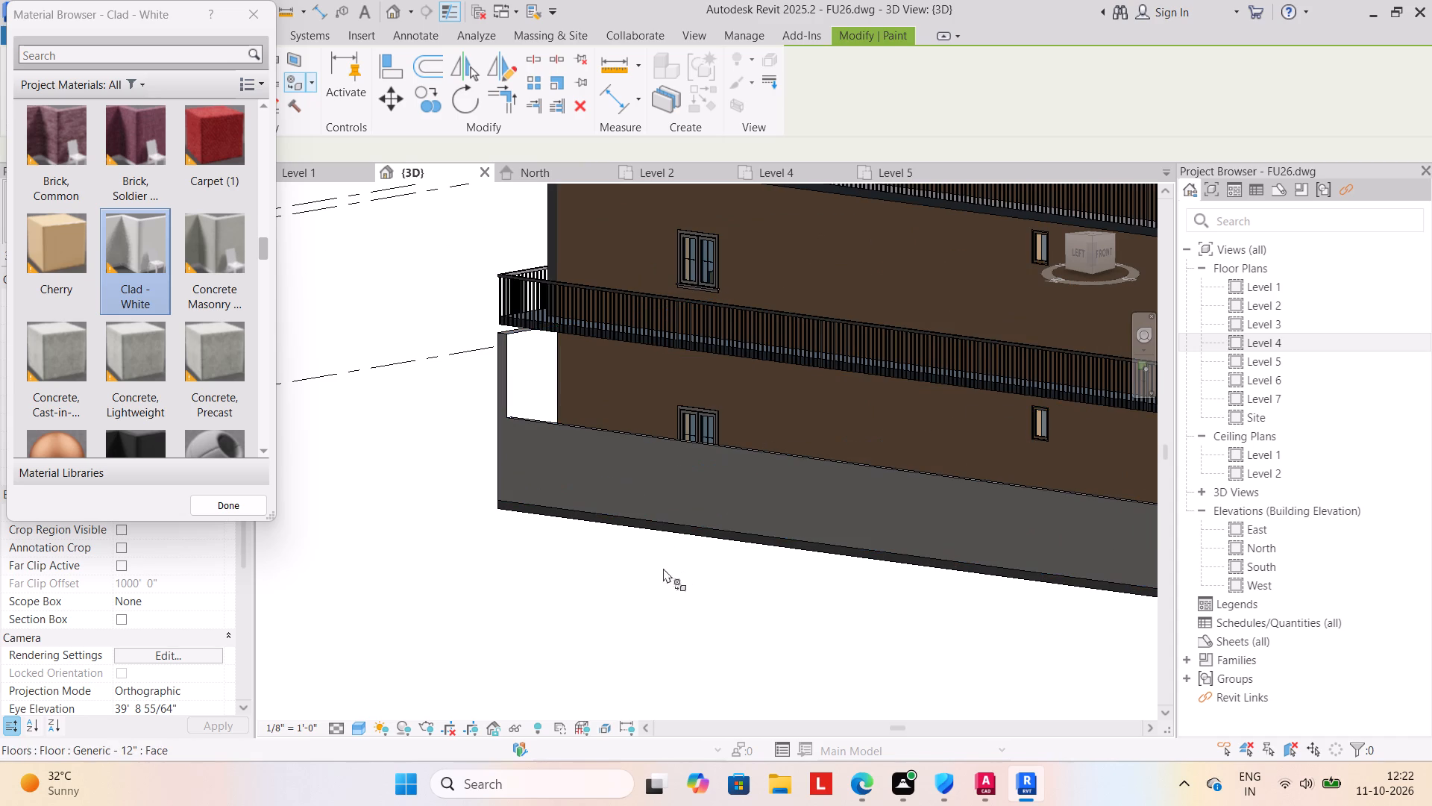
Paint the short front boundary wall section beside the vehicle gate and the adjoining ground-floor side wall with Clad - White.
middle_click(626, 607, "shift")
scroll(624, 612, "down", 9)
middle_click_drag(805, 643, 805, 645, "shift")
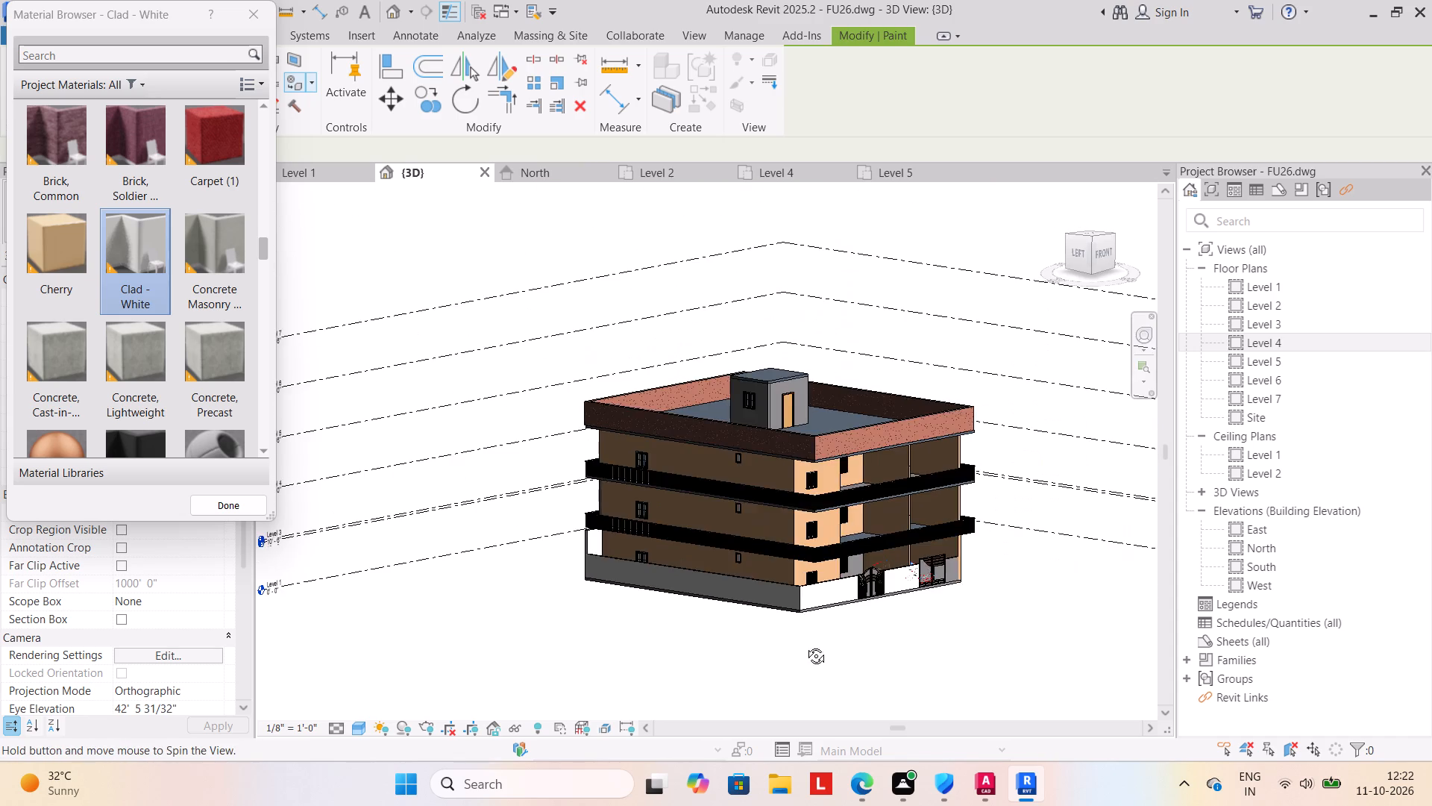
middle_click_drag(805, 645, 691, 637, "shift")
scroll(820, 596, "up", 8)
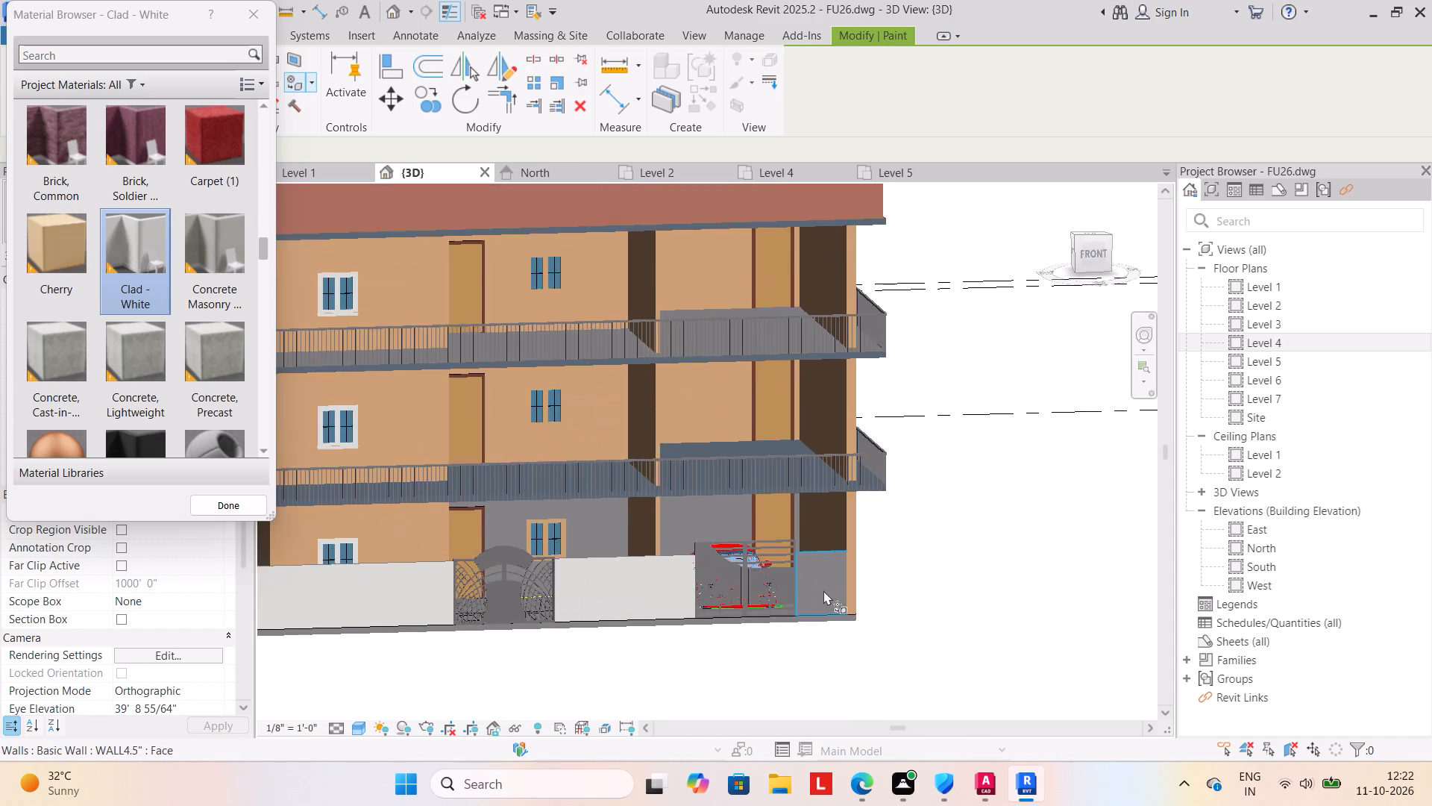
left_click(824, 589)
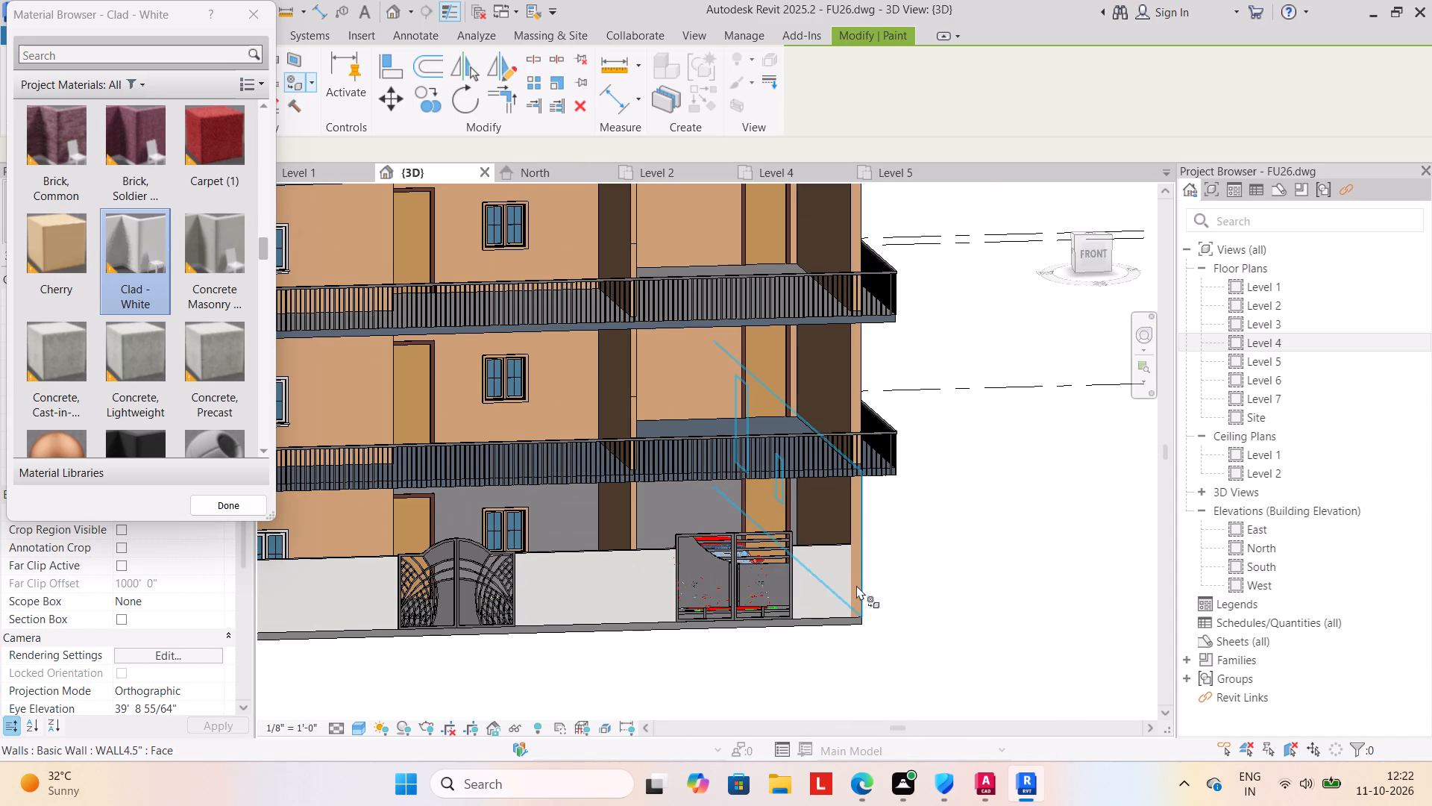
left_click(856, 585)
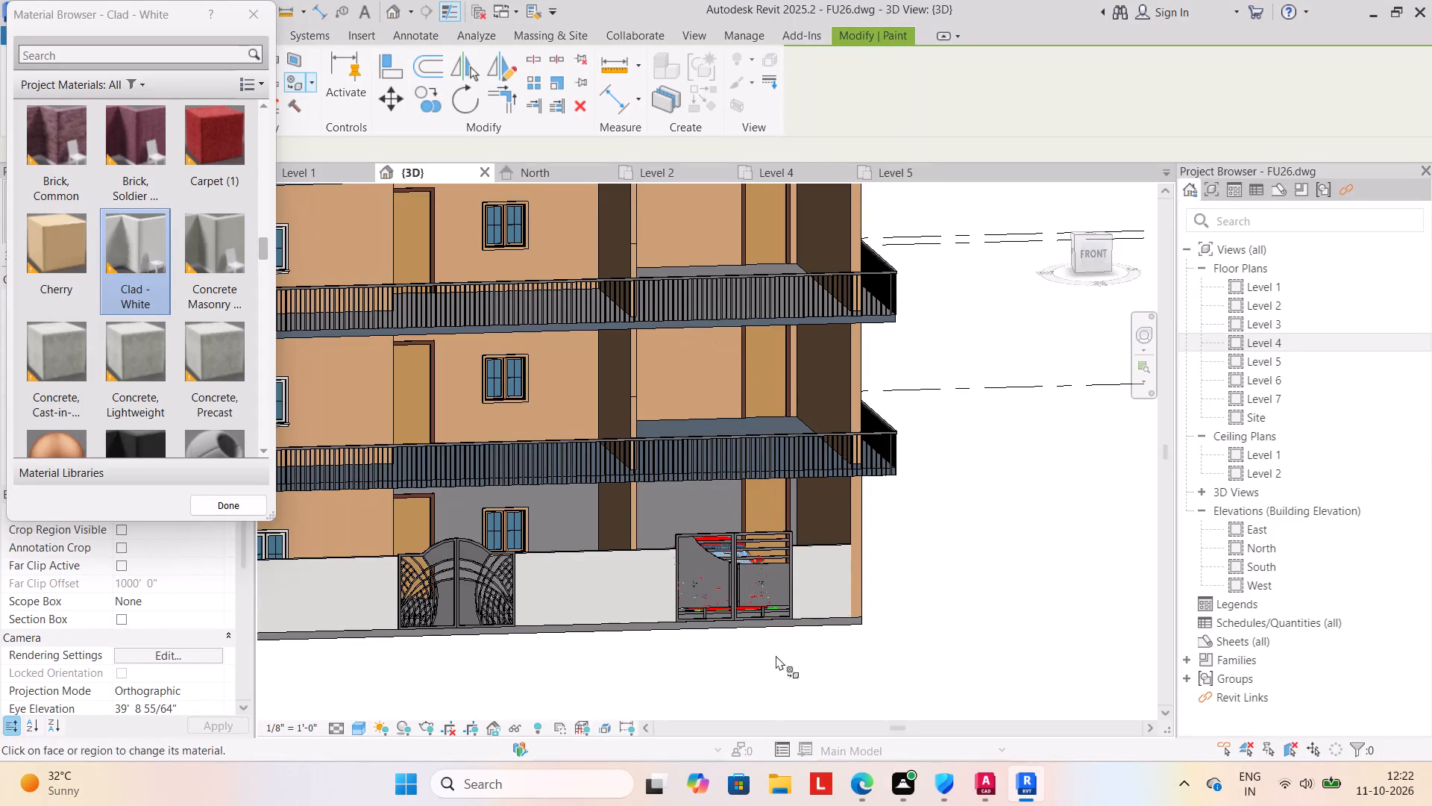
Paint the two remaining unpainted ground-floor front wall sections behind the gates with Cherry.
scroll(774, 657, "down", 3)
middle_click_drag(770, 654, 808, 575)
middle_click_drag(844, 613, 810, 604, "shift")
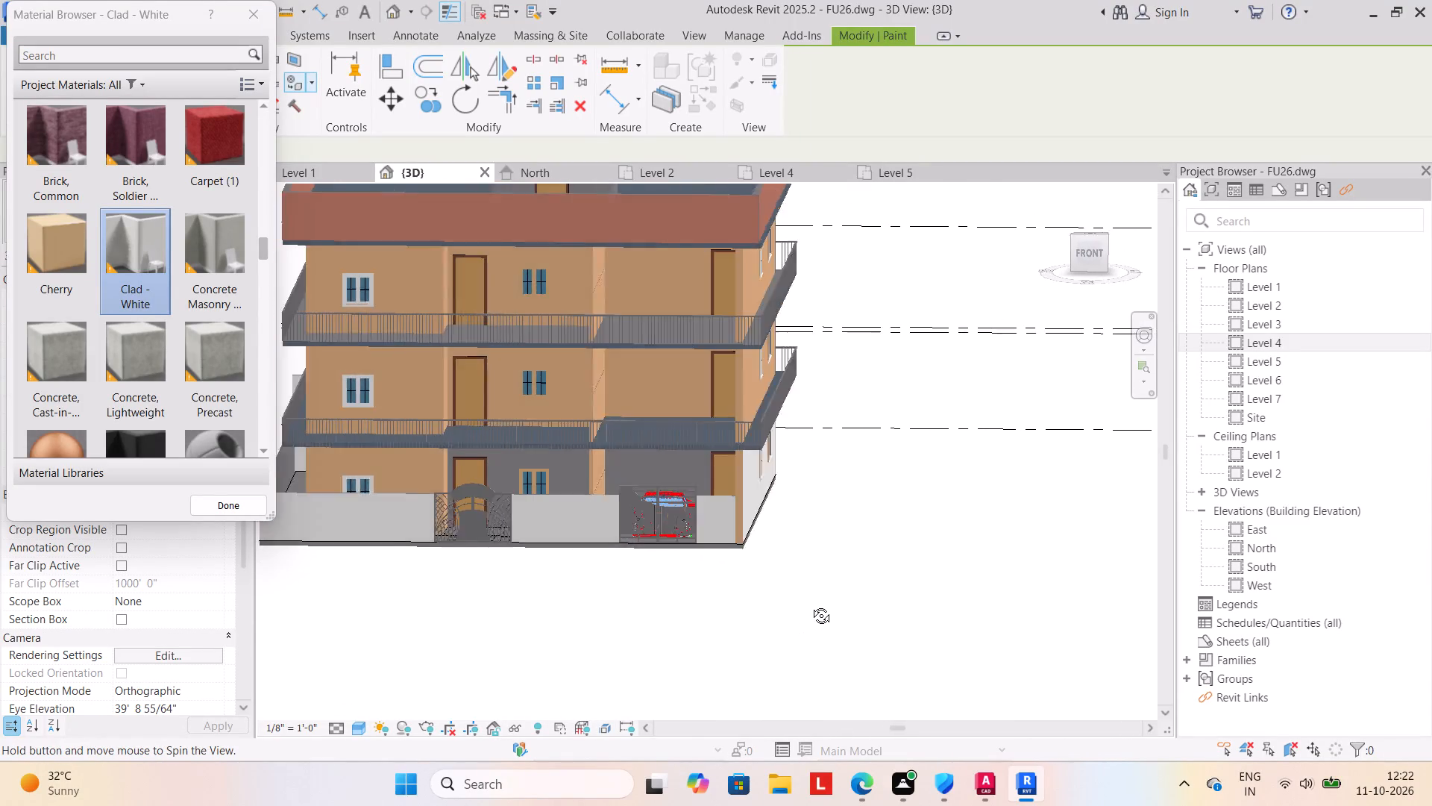
middle_click_drag(810, 604, 813, 603, "shift")
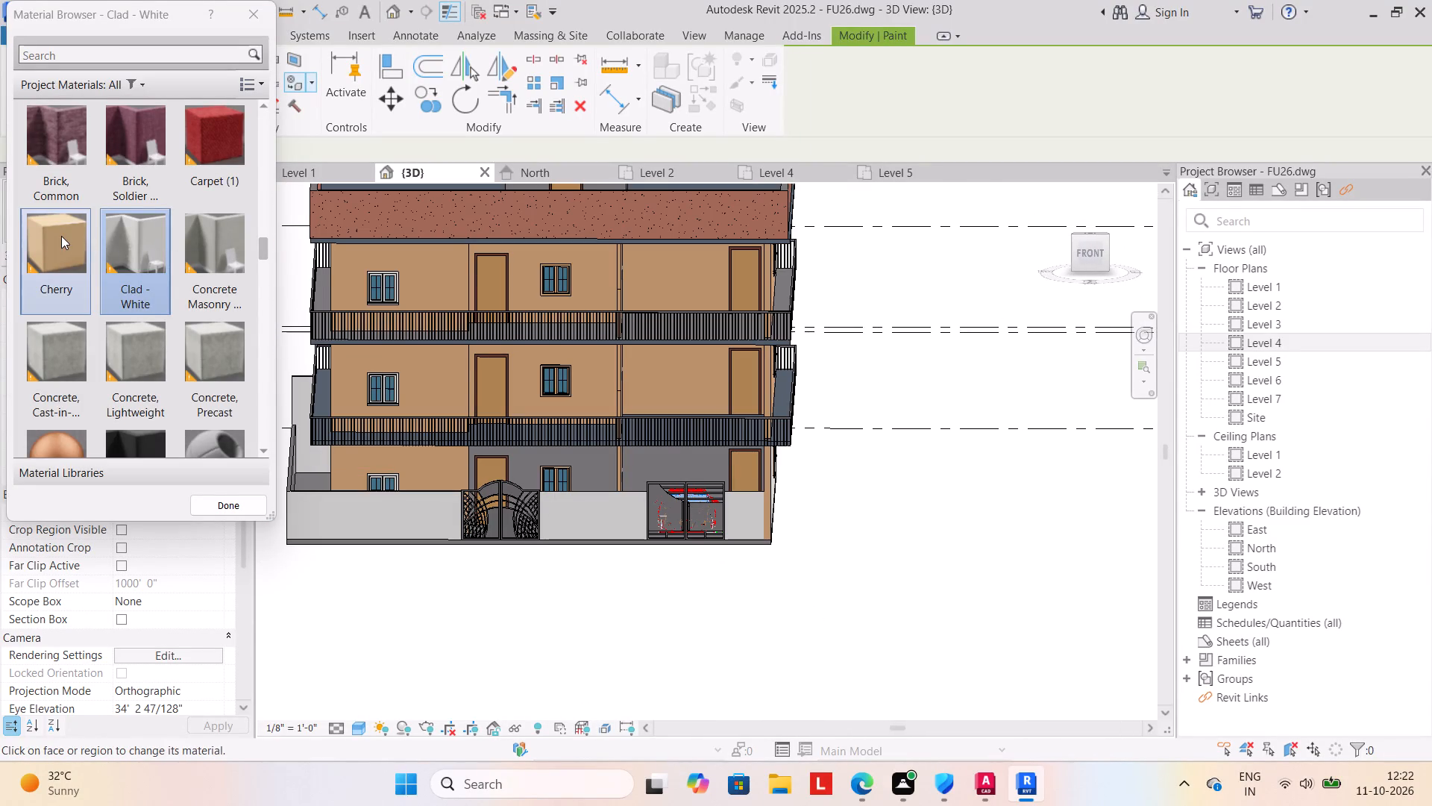
left_click(61, 236)
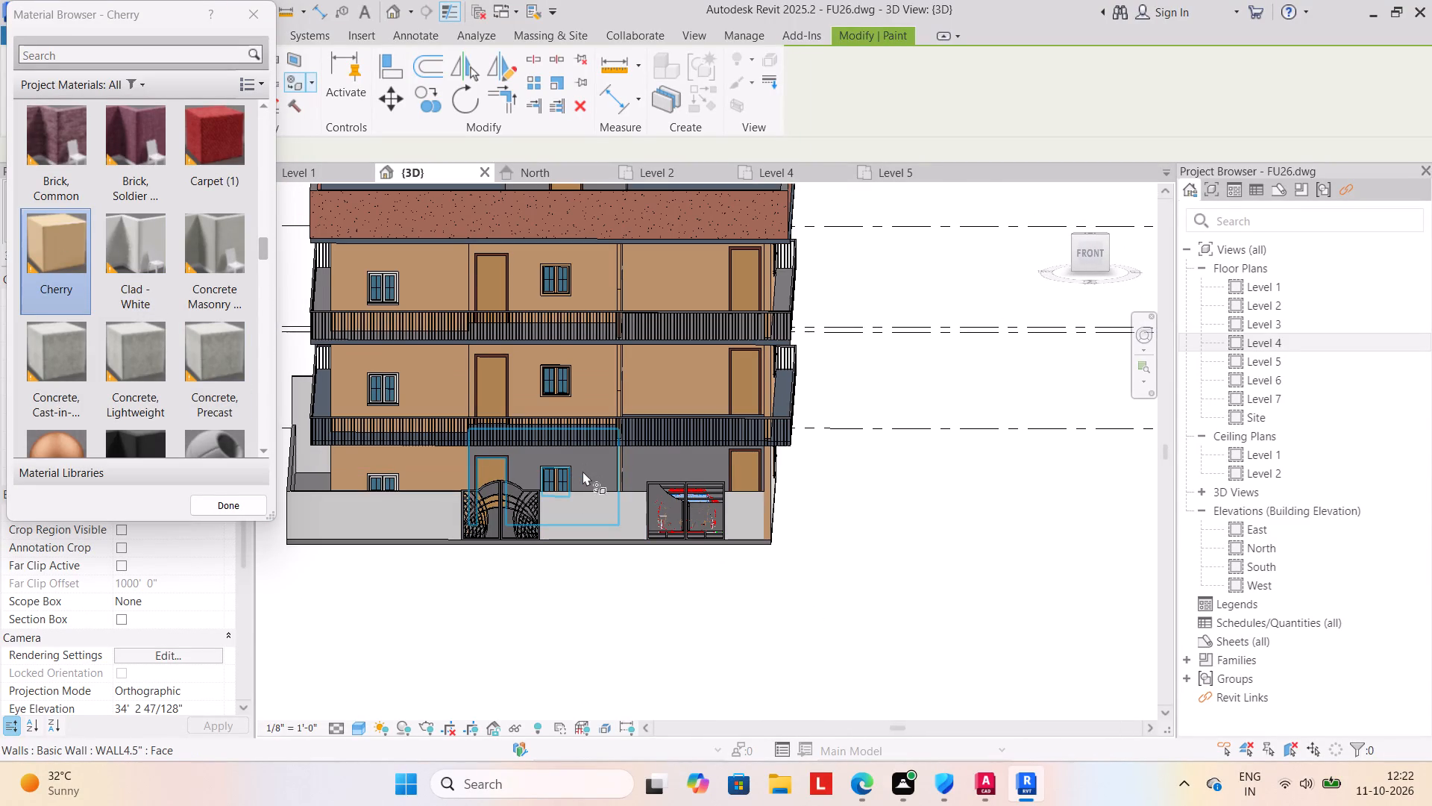
left_click(582, 471)
left_click(656, 463)
scroll(686, 627, "down", 2)
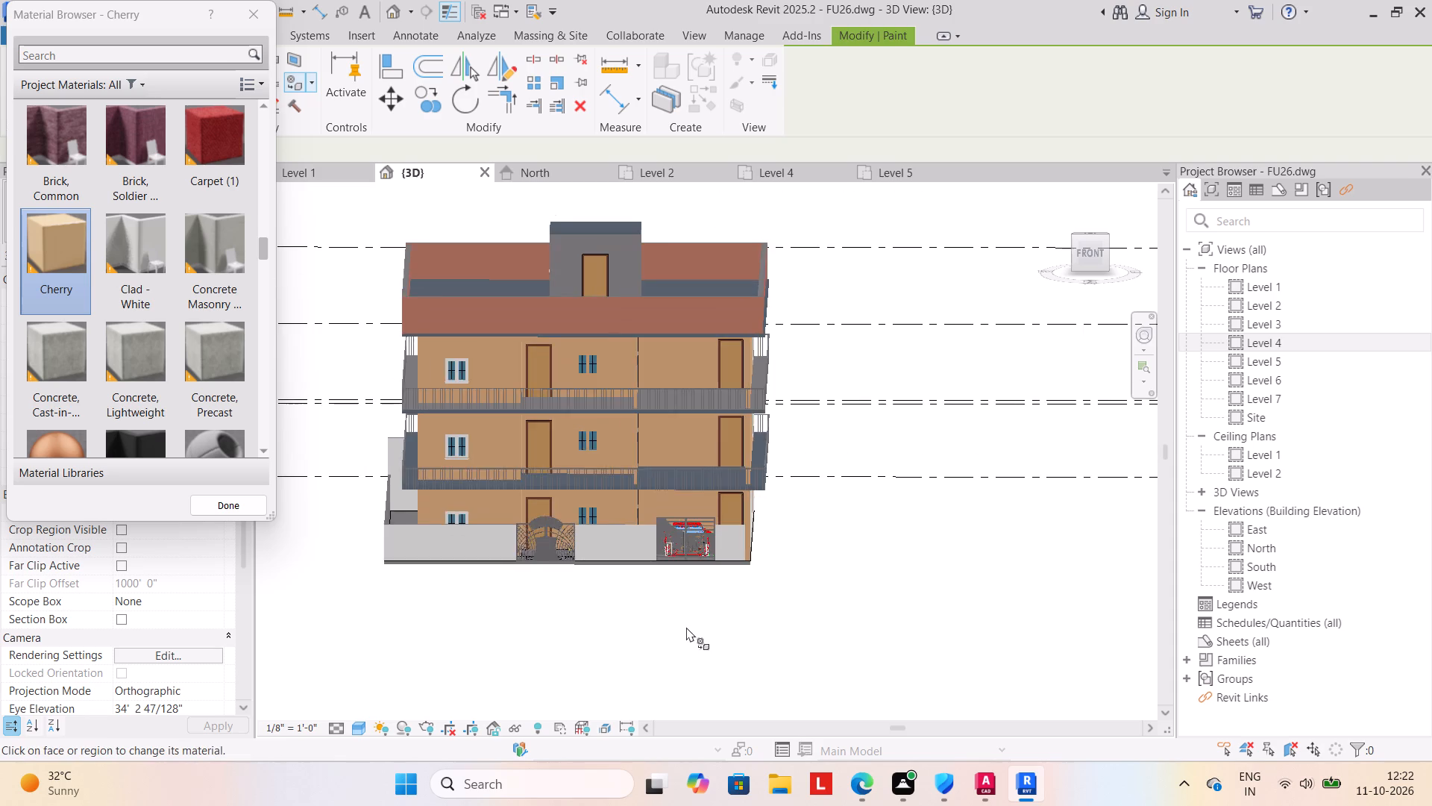
Repaint the ground-floor outer wall on the building's right side with Cherry.
middle_click_drag(718, 626, 576, 626, "shift")
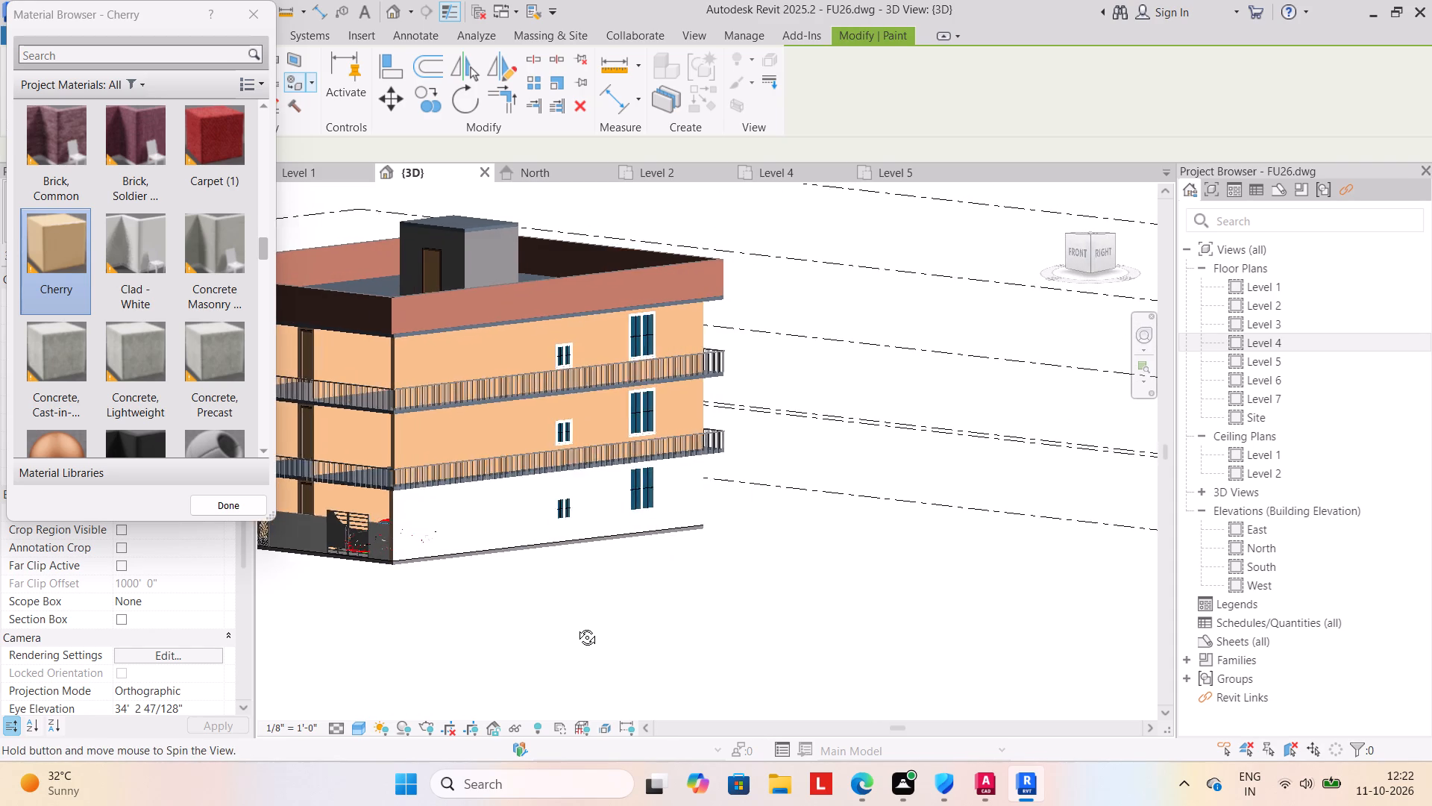
middle_click_drag(576, 626, 573, 622, "shift")
left_click(488, 509)
Inspect the painted building from the right, rear, left and front, and leave the Paint command.
middle_click_drag(524, 594, 639, 607, "shift")
middle_click_drag(742, 590, 539, 599, "shift")
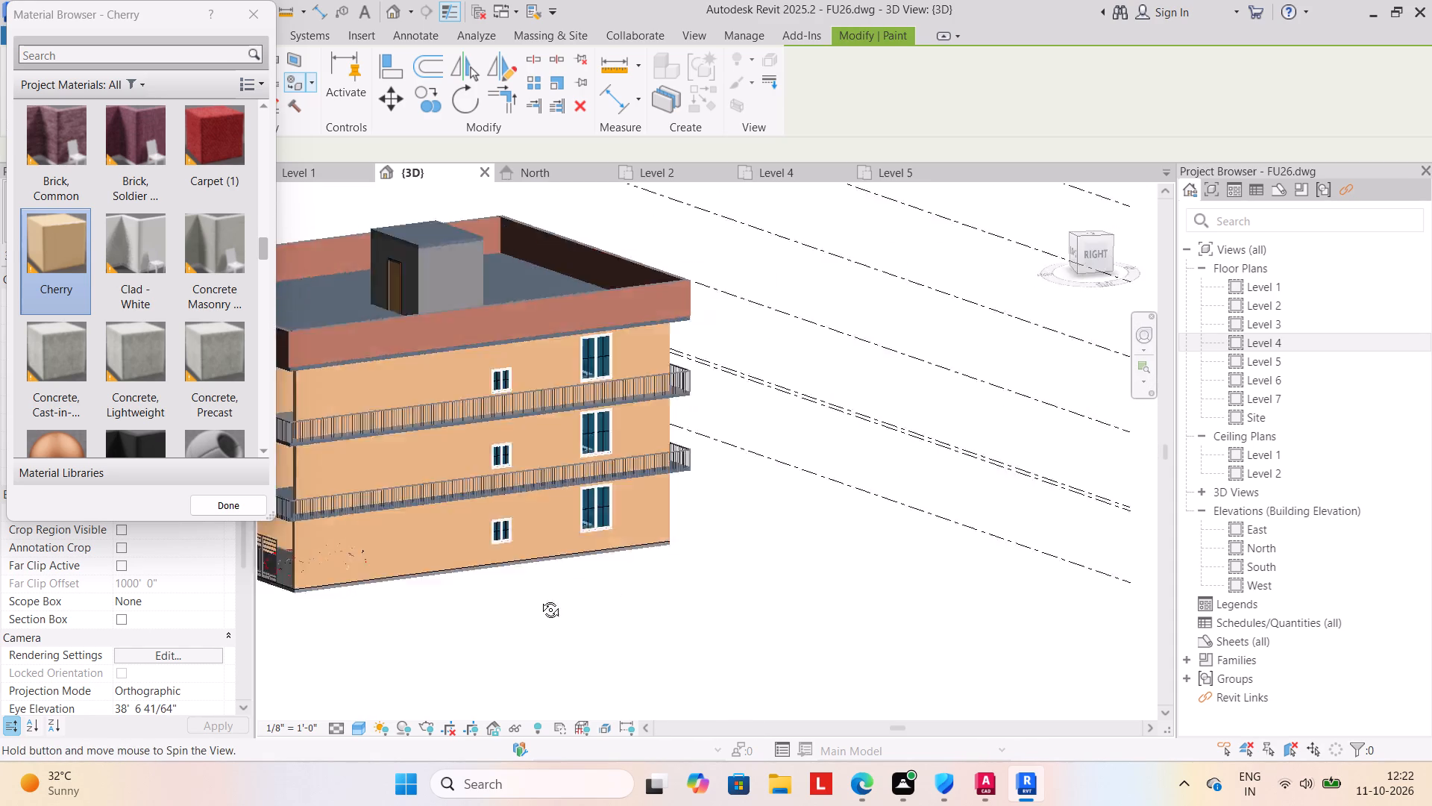
middle_click_drag(539, 599, 492, 592, "shift")
middle_click_drag(653, 595, 430, 607, "shift")
middle_click_drag(746, 616, 585, 639, "shift")
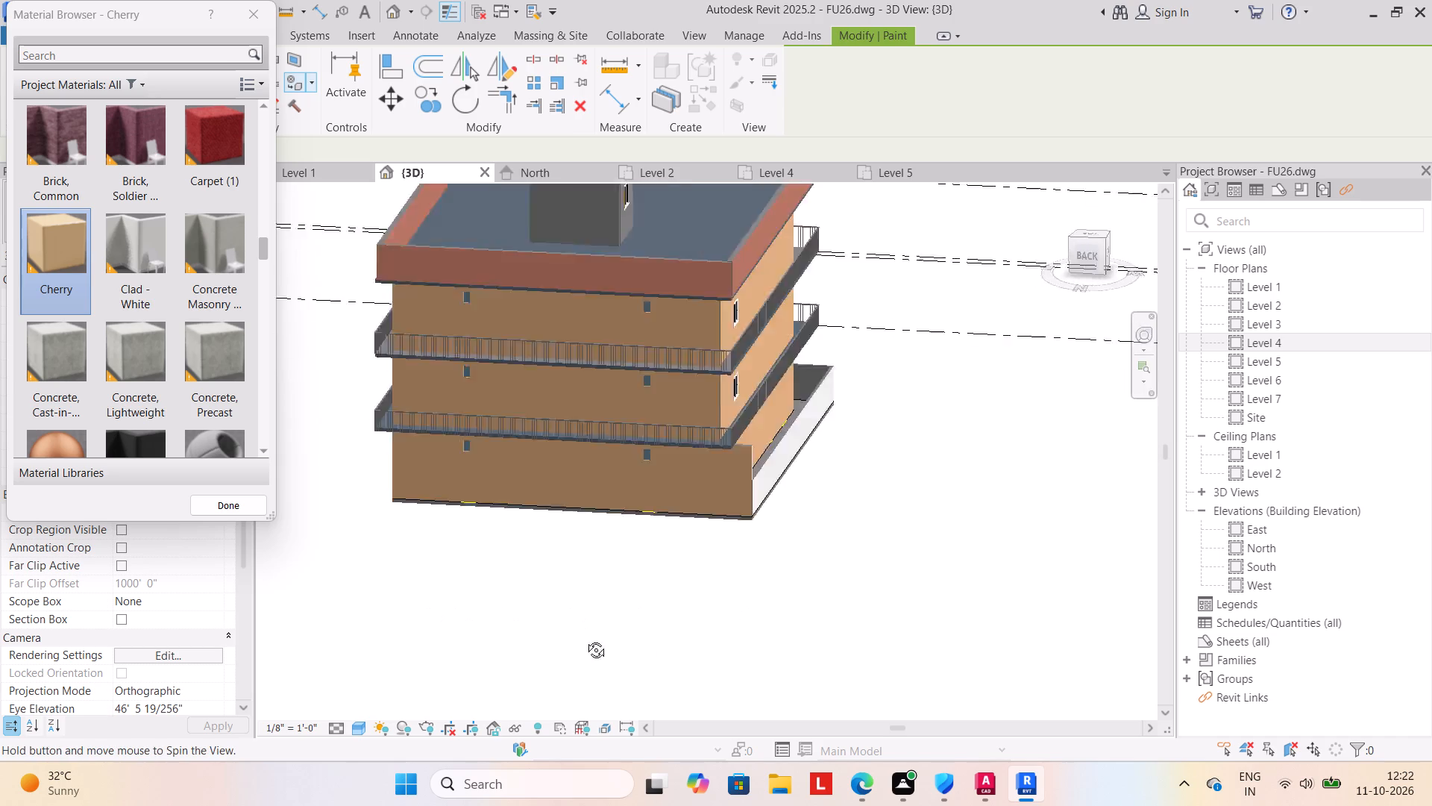
middle_click_drag(585, 639, 494, 616, "shift")
middle_click_drag(870, 634, 610, 625, "shift")
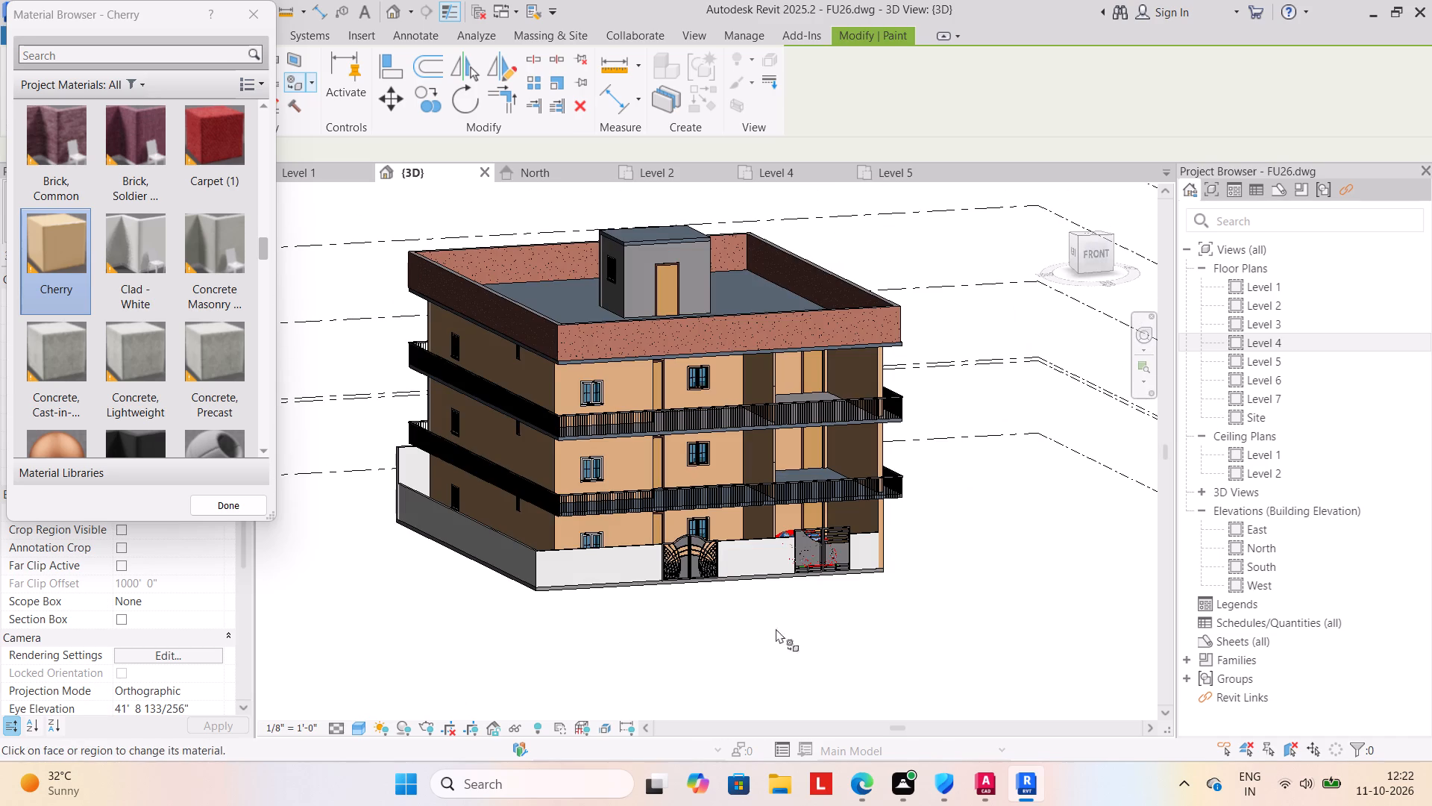
middle_click_drag(776, 628, 729, 611, "shift")
scroll(727, 616, "down", 1)
middle_click_drag(727, 618, 747, 610)
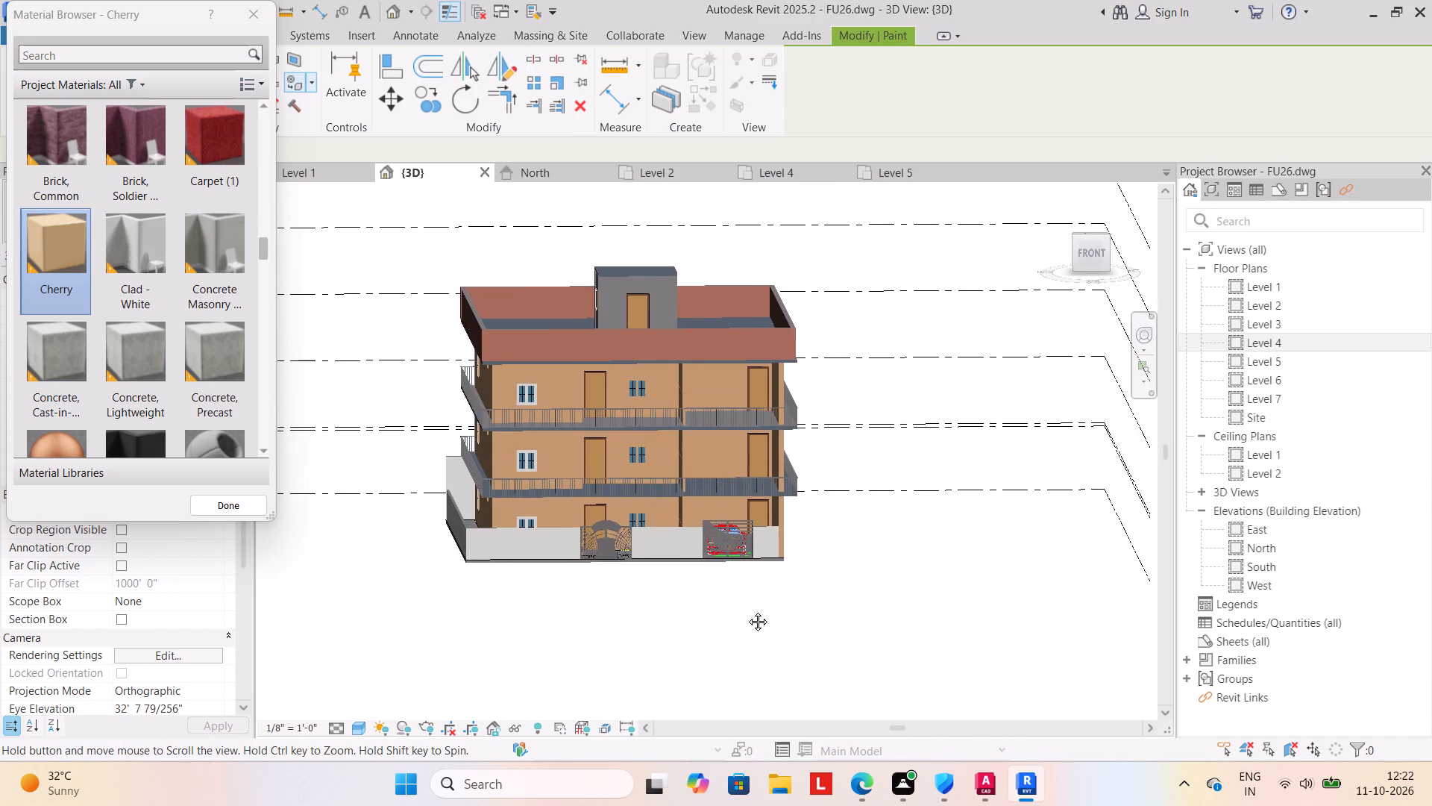
middle_click_drag(747, 610, 751, 610)
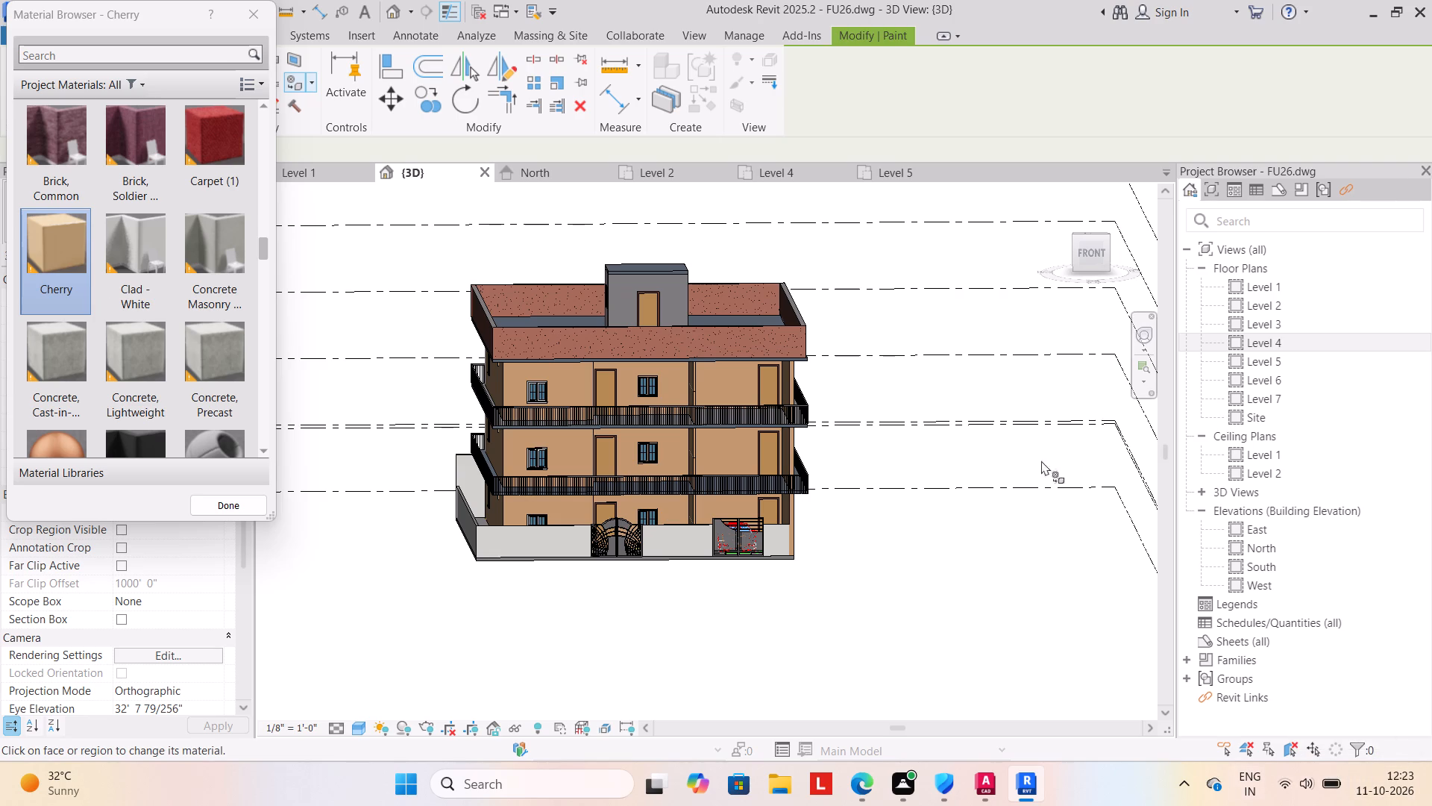
left_click(271, 19)
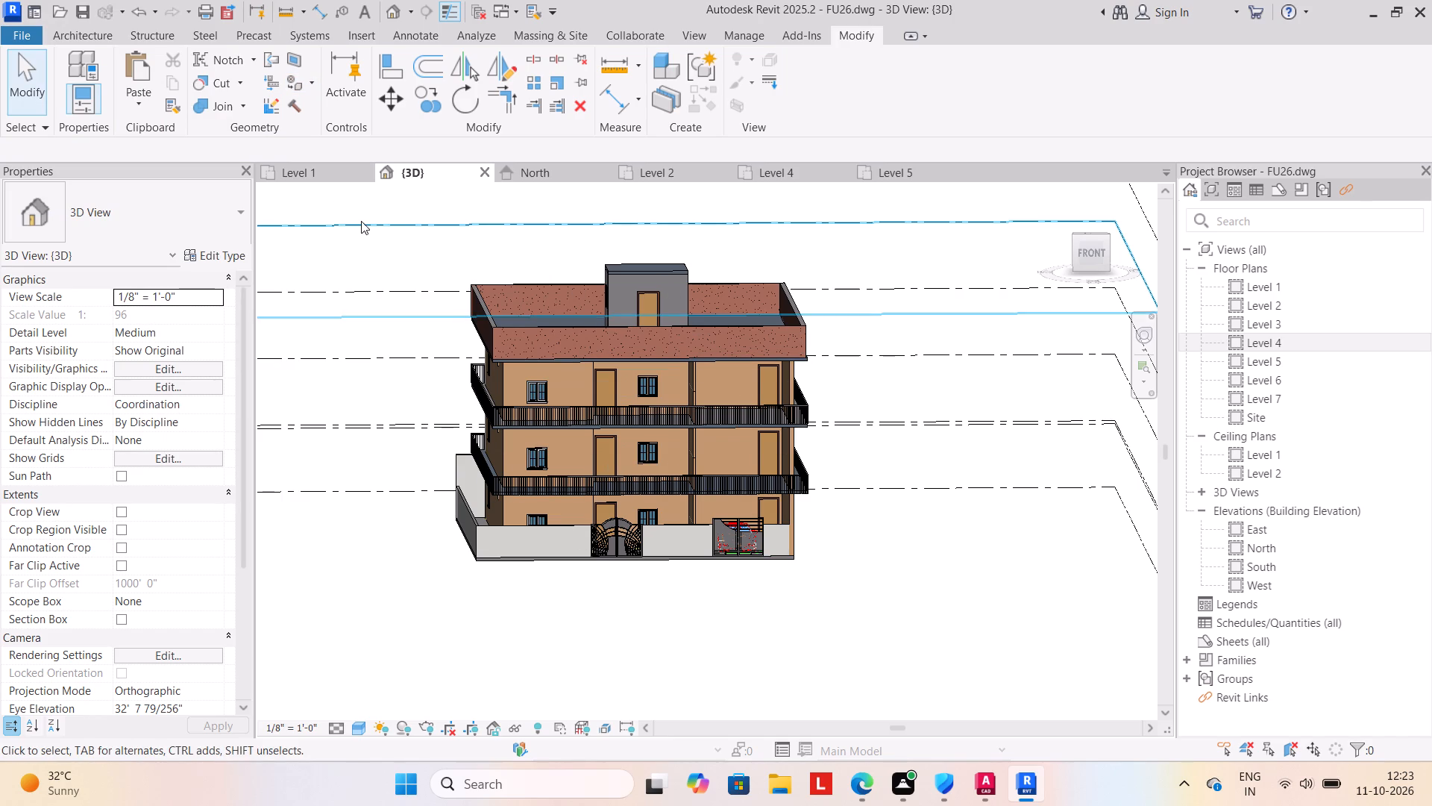
Paint the front face of the rooftop stair cabin, around its door, with the legs material.
left_click(310, 84)
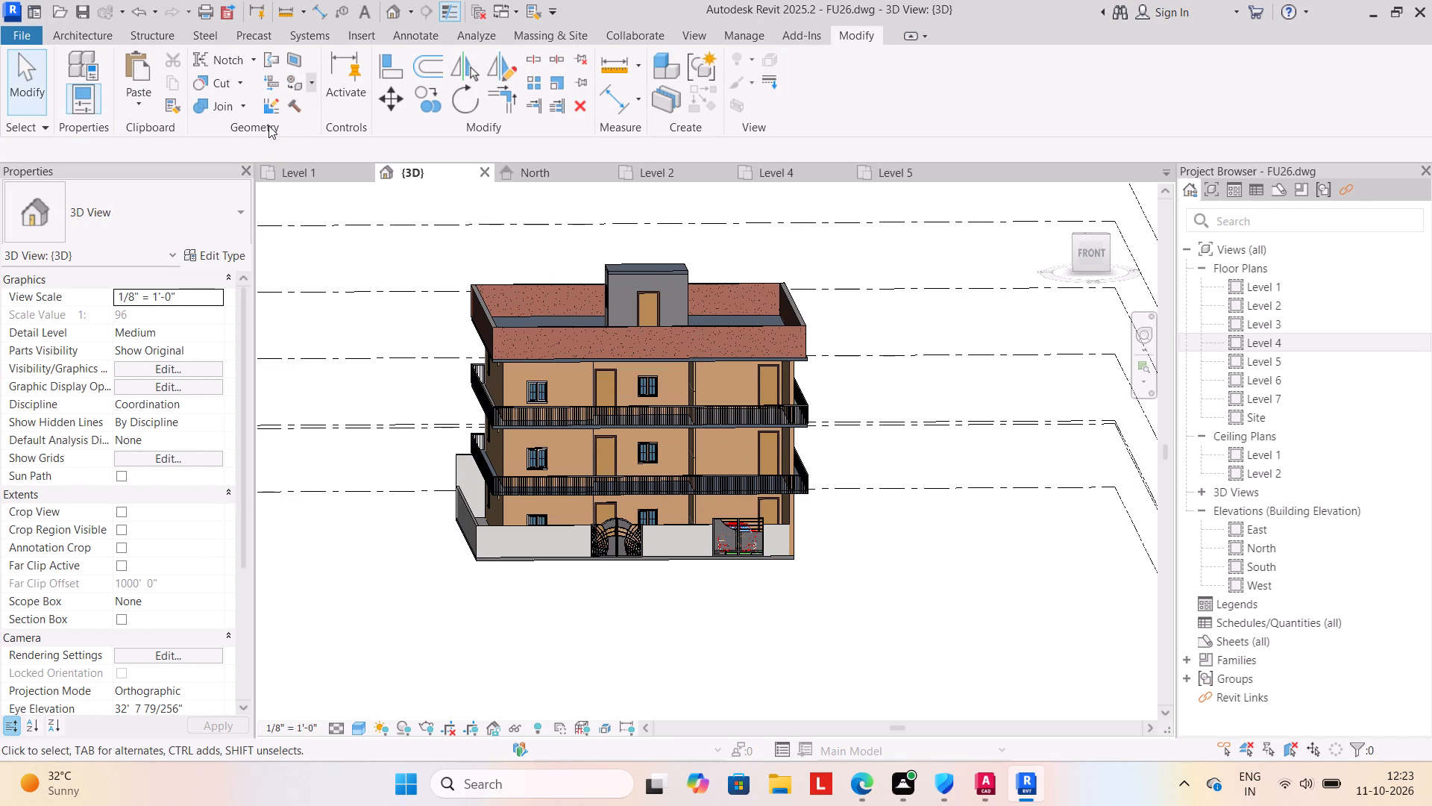
left_click(338, 115)
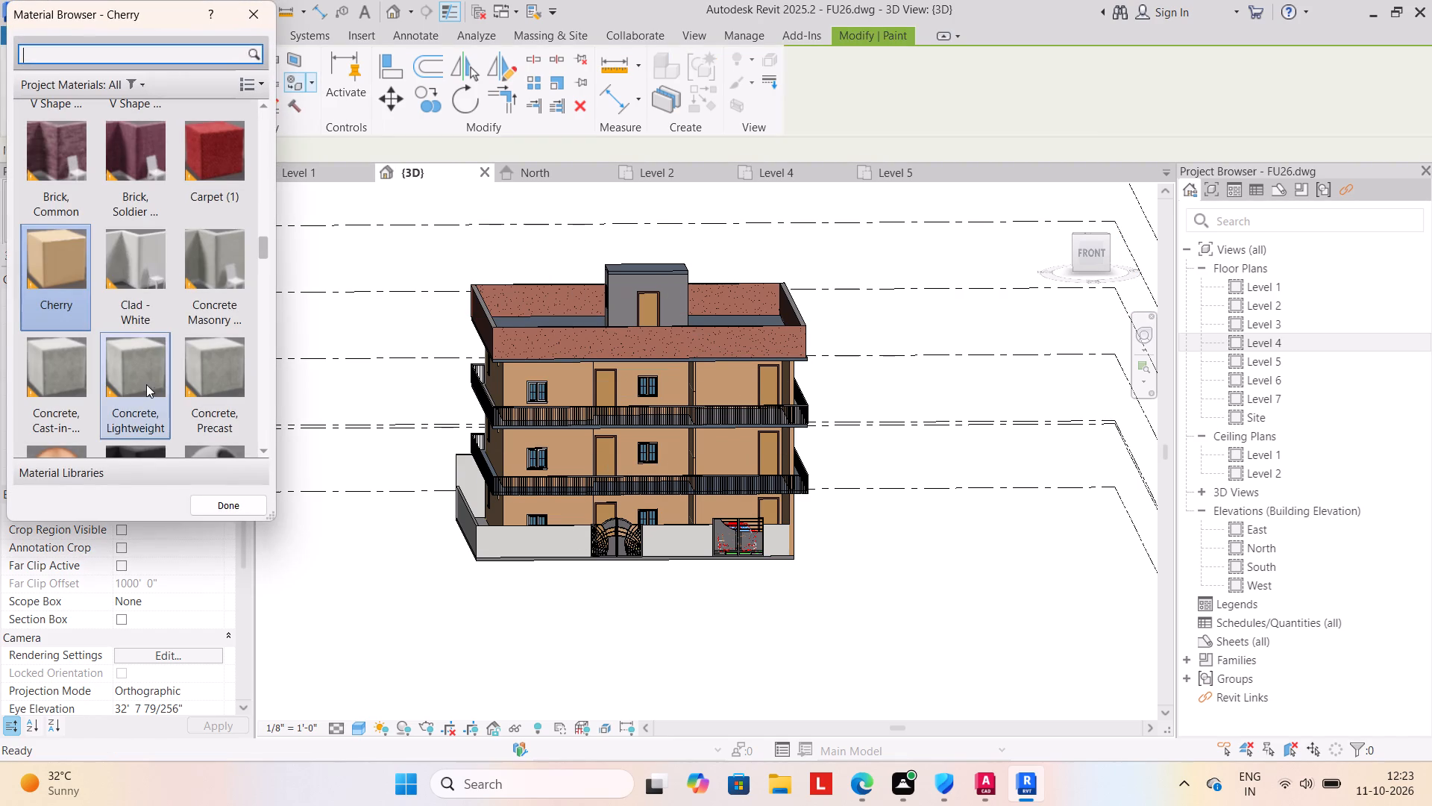
scroll(162, 307, "down", 2)
scroll(163, 308, "up", 1)
scroll(164, 313, "down", 1)
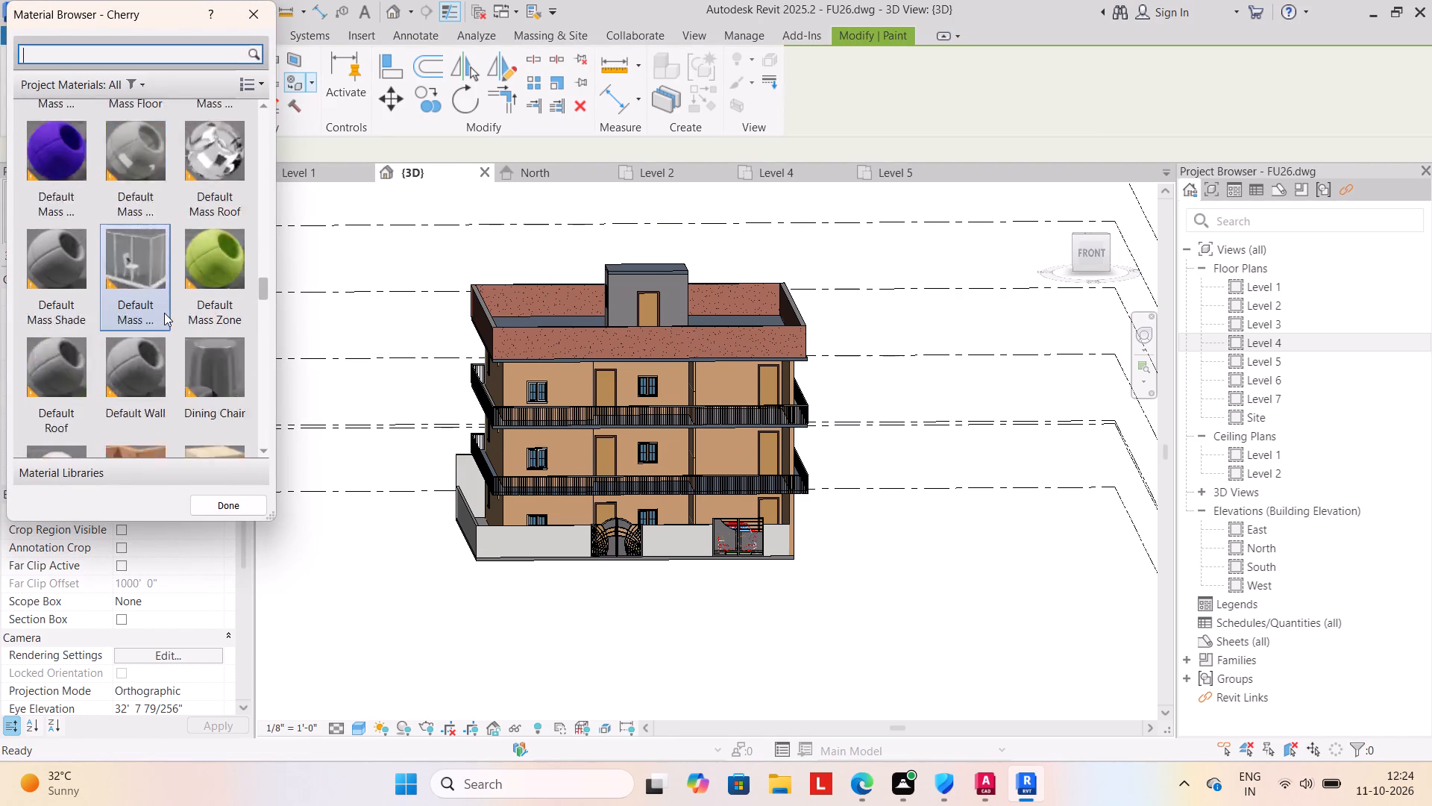
scroll(164, 313, "down", 2)
left_click(134, 257)
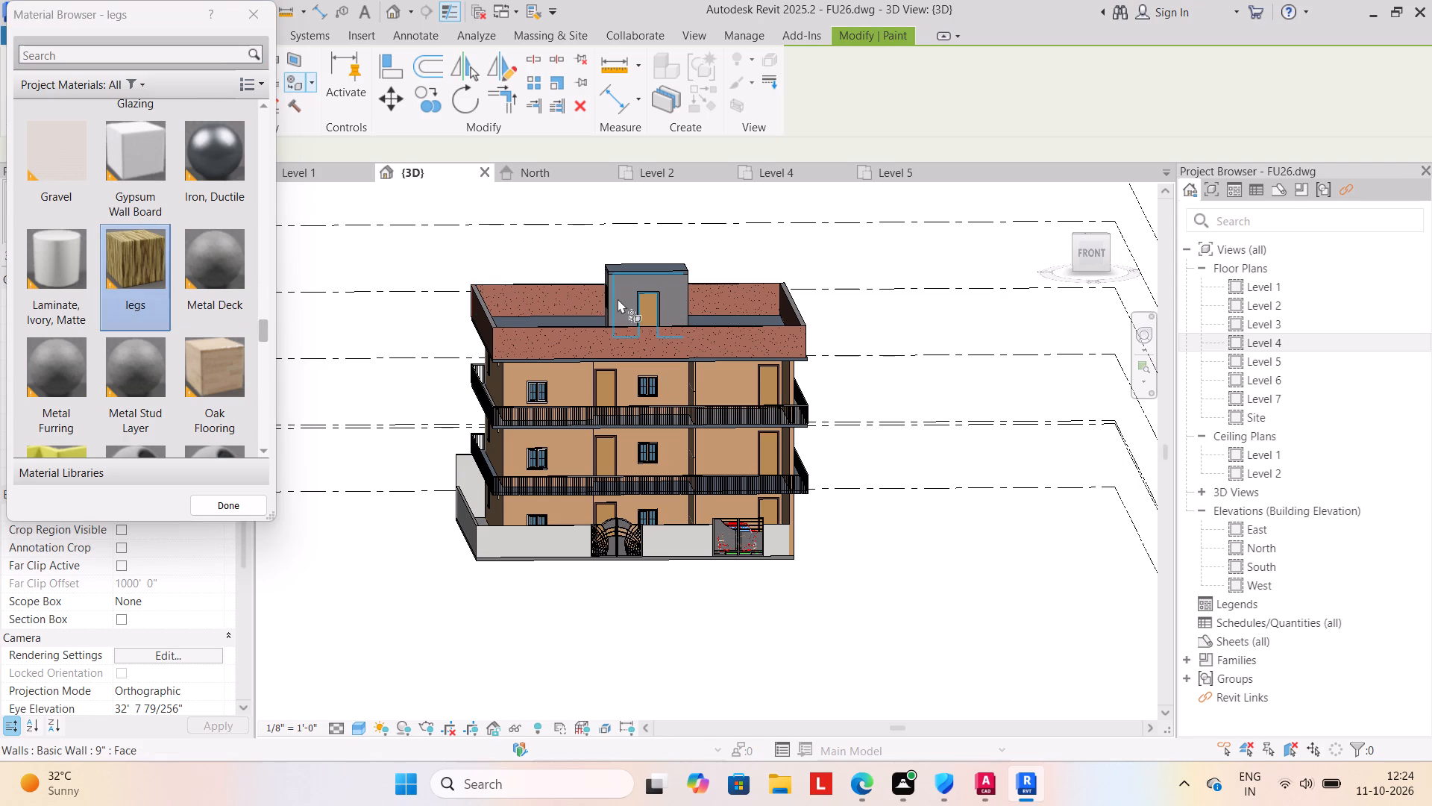
left_click(618, 294)
left_click(655, 286)
scroll(644, 281, "up", 8)
left_click(590, 302)
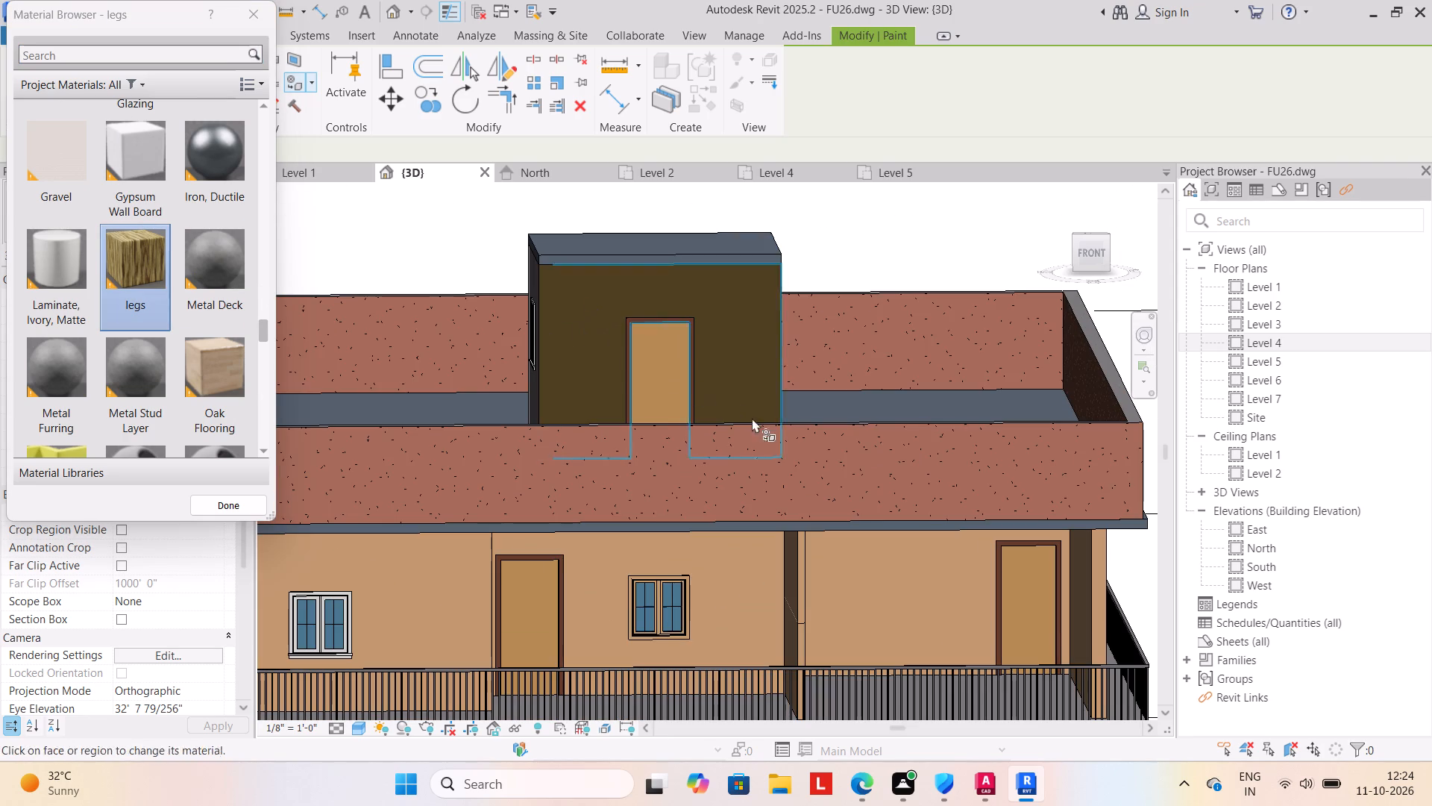
scroll(748, 460, "down", 3)
middle_click_drag(715, 429, 691, 331)
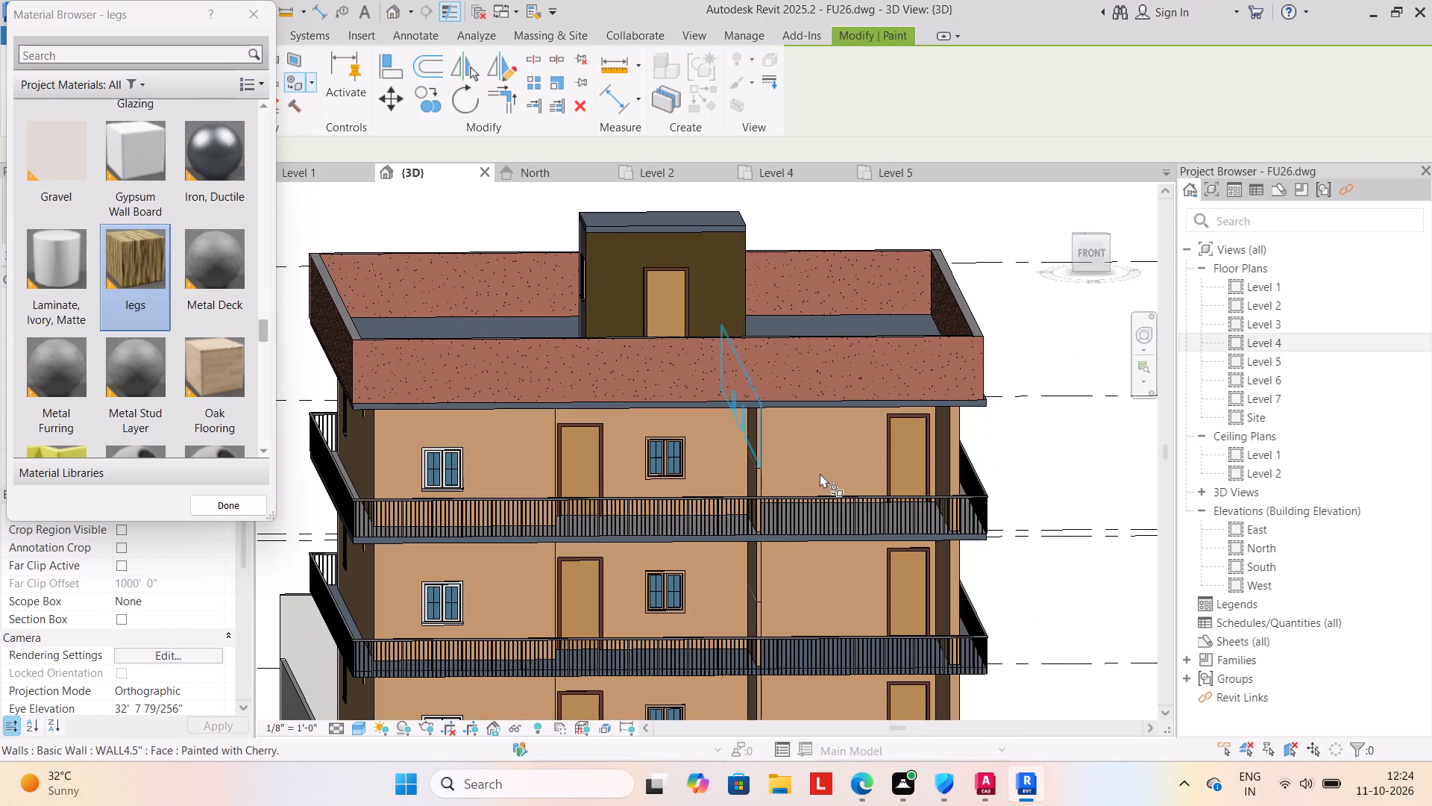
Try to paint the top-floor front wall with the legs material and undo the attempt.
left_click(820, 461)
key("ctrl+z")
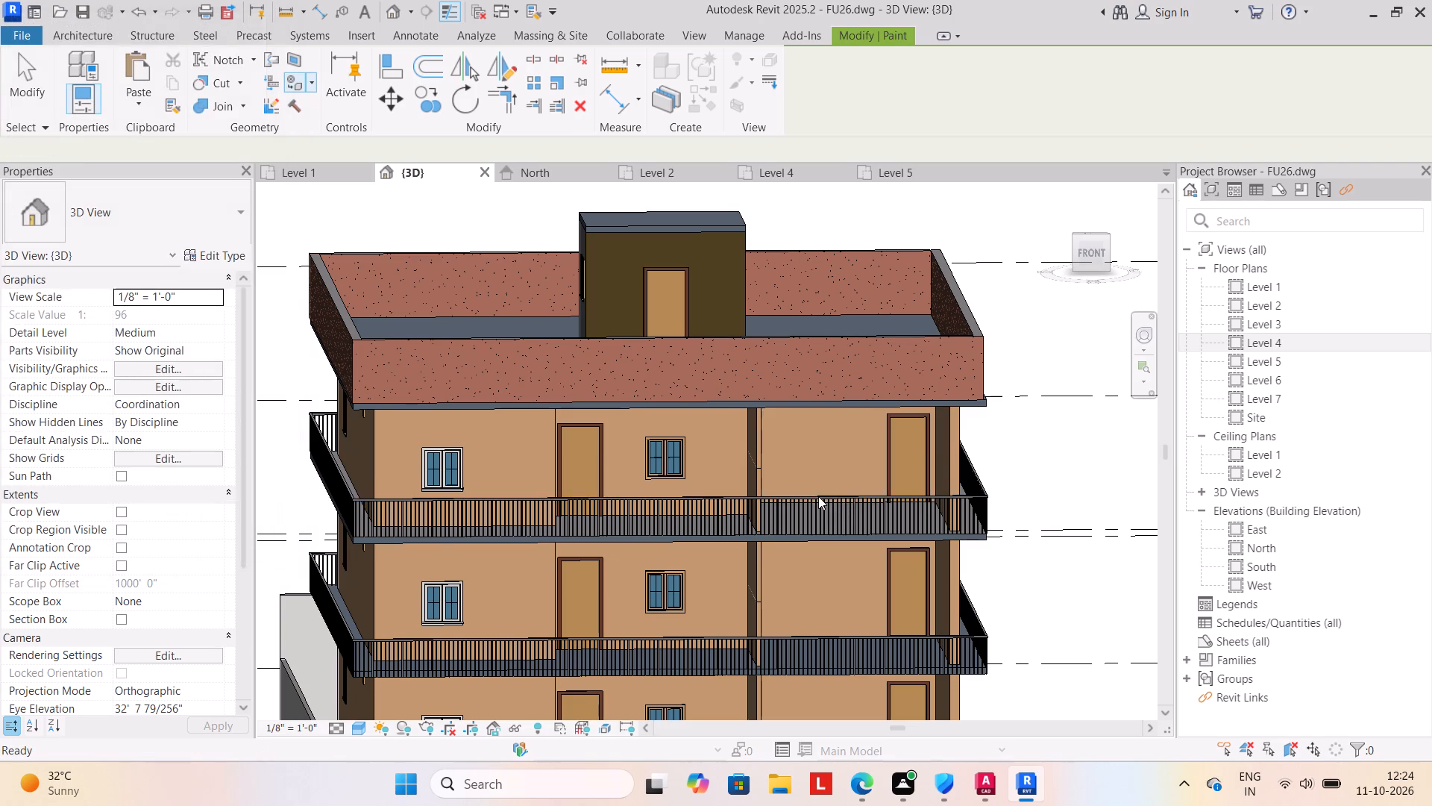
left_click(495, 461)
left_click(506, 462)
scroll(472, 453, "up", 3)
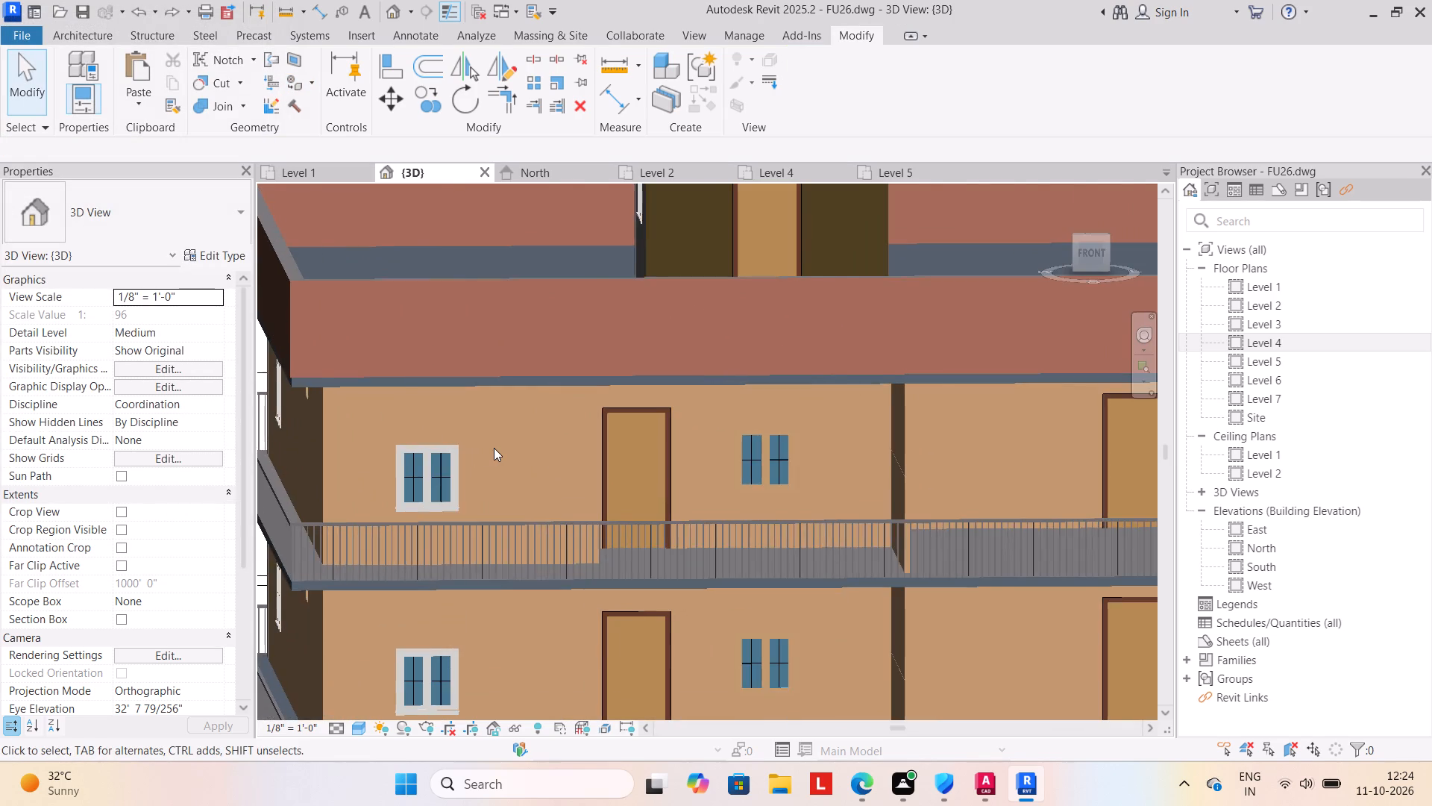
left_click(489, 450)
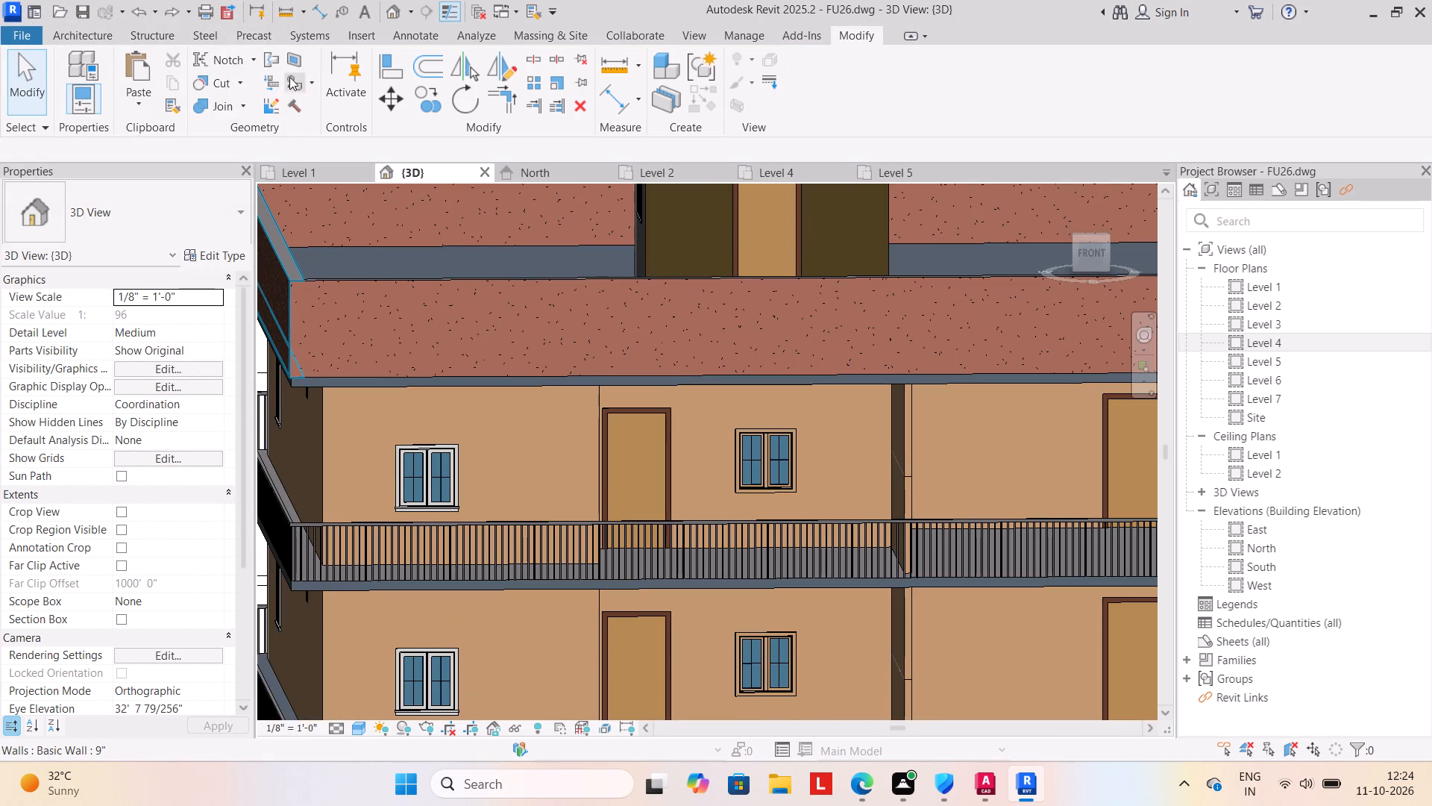
Paint the three top-floor front wall sections behind the balcony railing with the legs material.
left_click(309, 82)
left_click(319, 107)
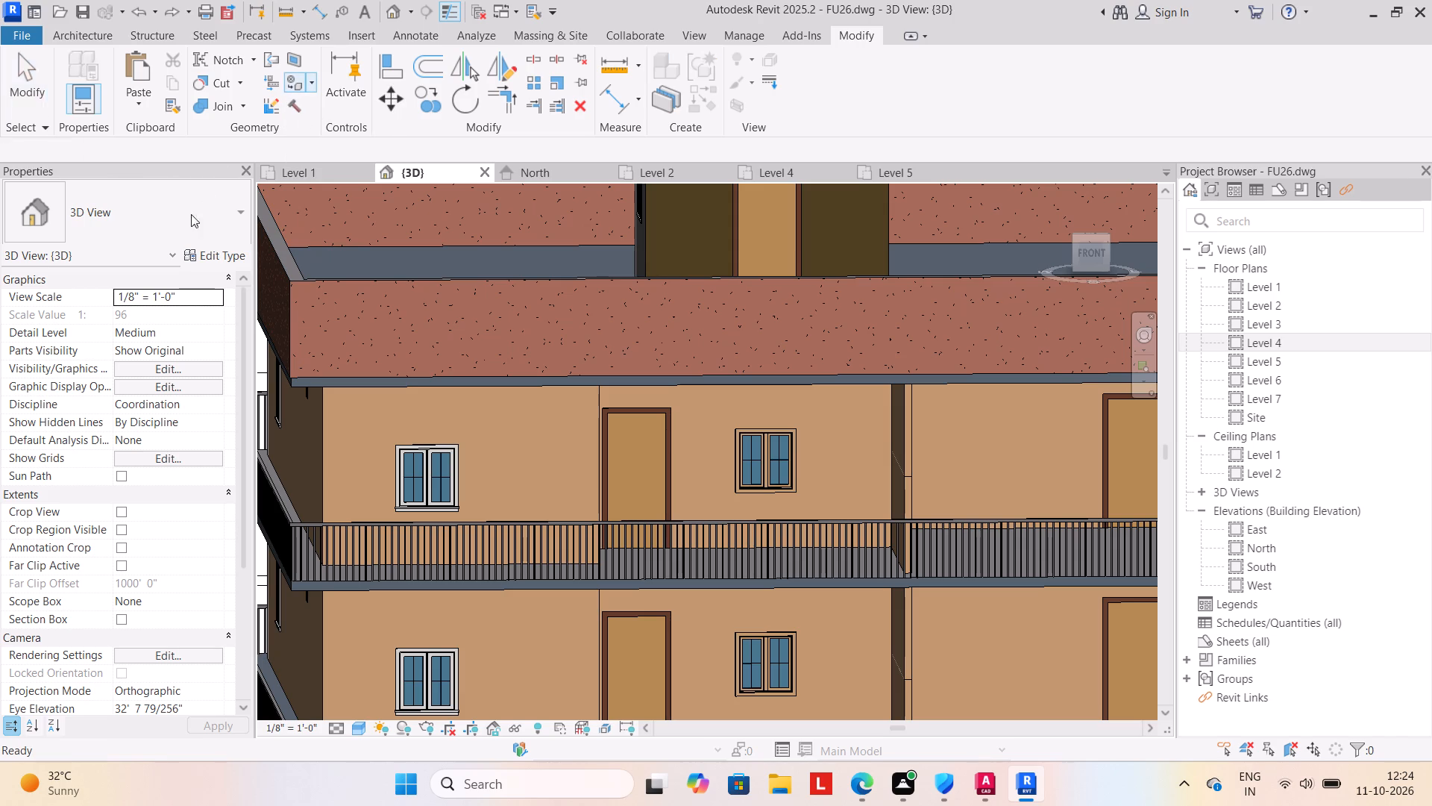
left_click(137, 263)
left_click(533, 470)
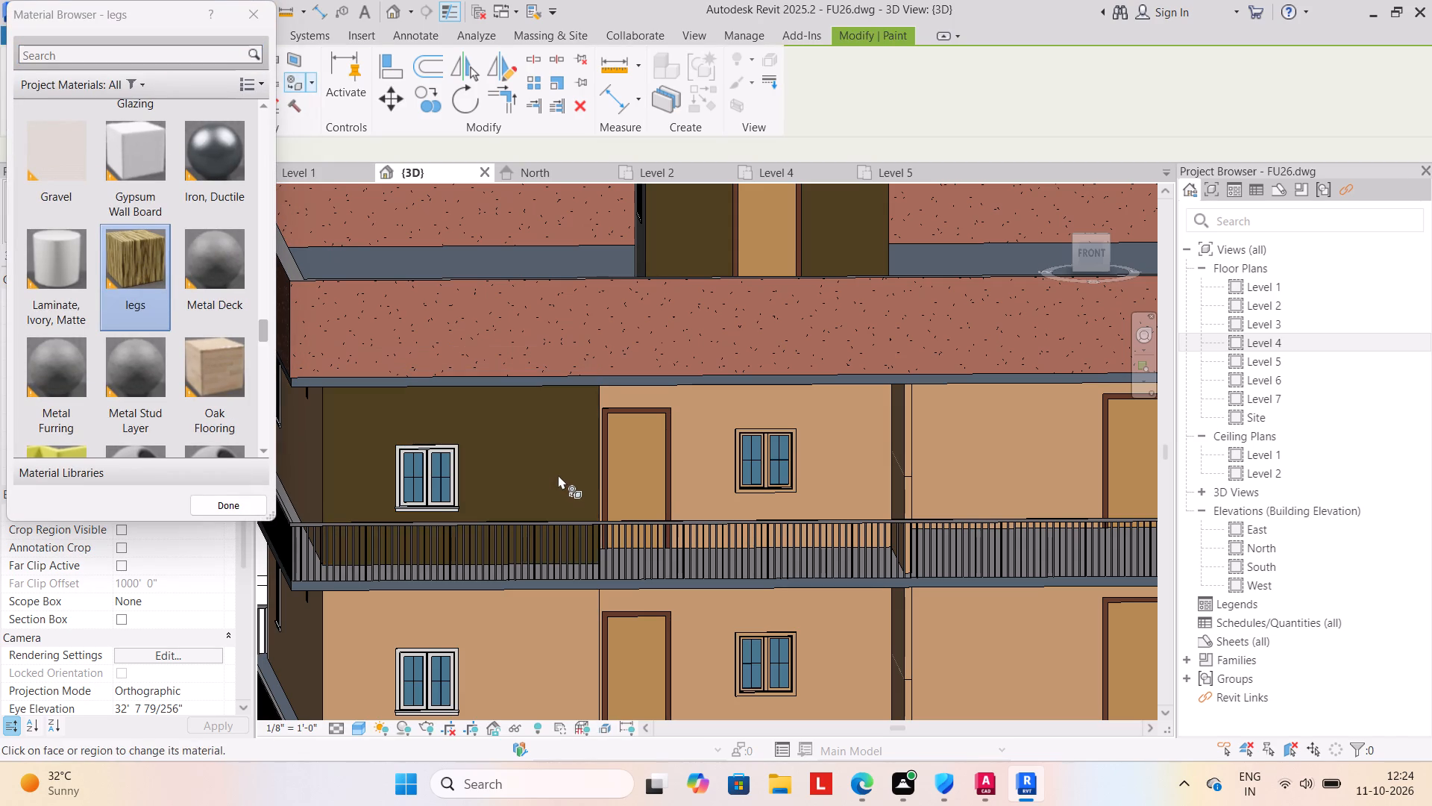
left_click(706, 474)
scroll(736, 525, "down", 4)
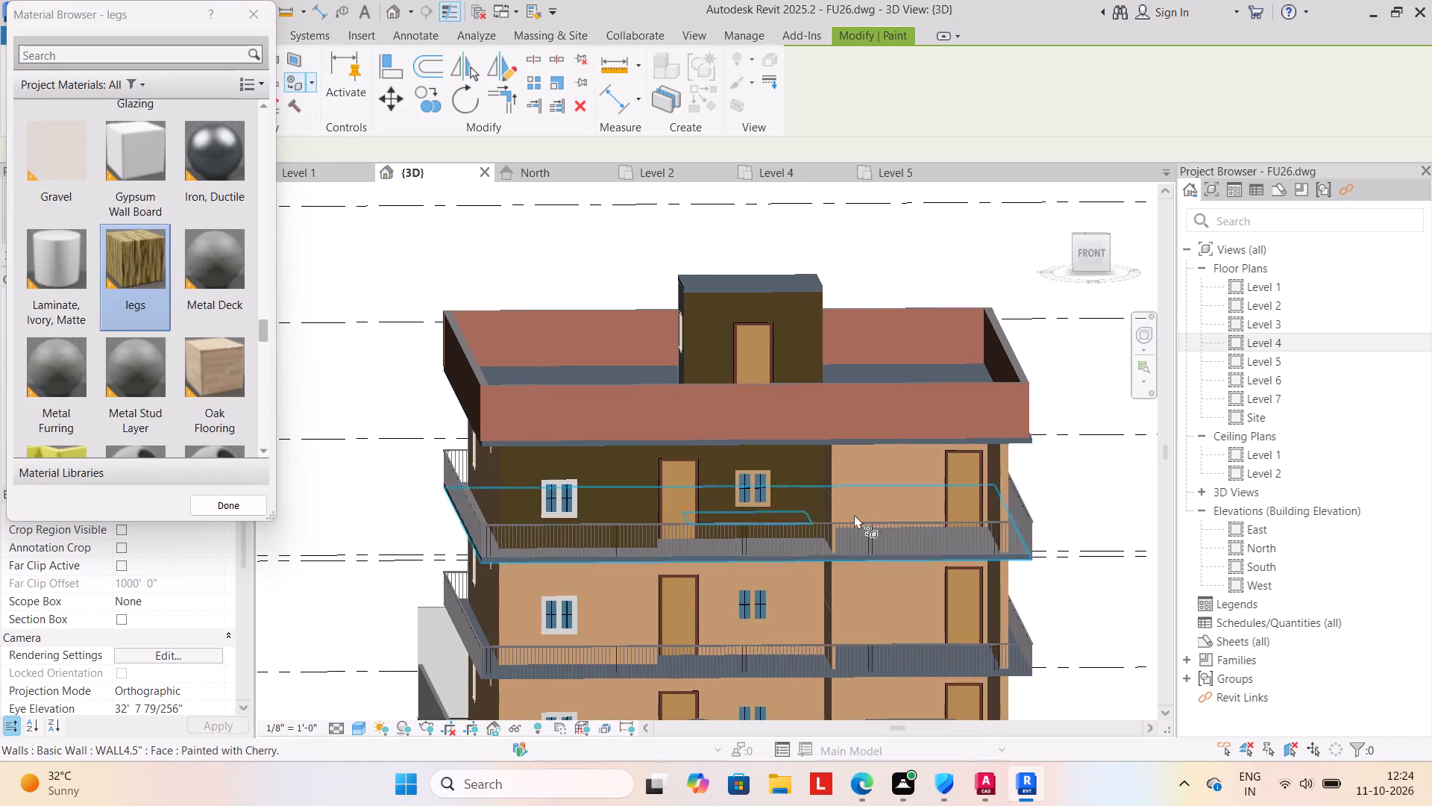
left_click(886, 466)
Paint all front wall sections of the middle floor and the ground floor with the legs material.
middle_click_drag(832, 574, 811, 437)
left_click(873, 474)
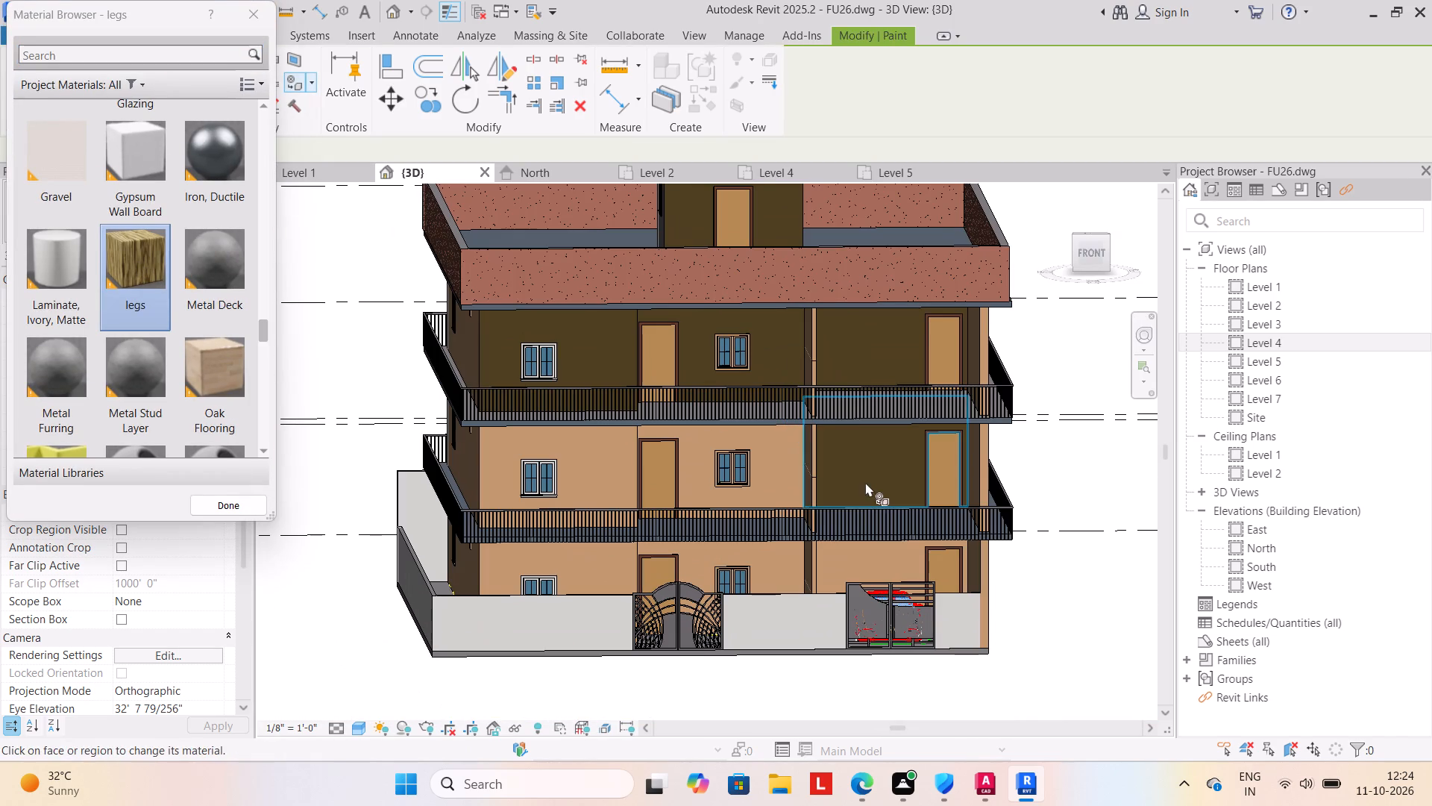
left_click(763, 475)
left_click(581, 471)
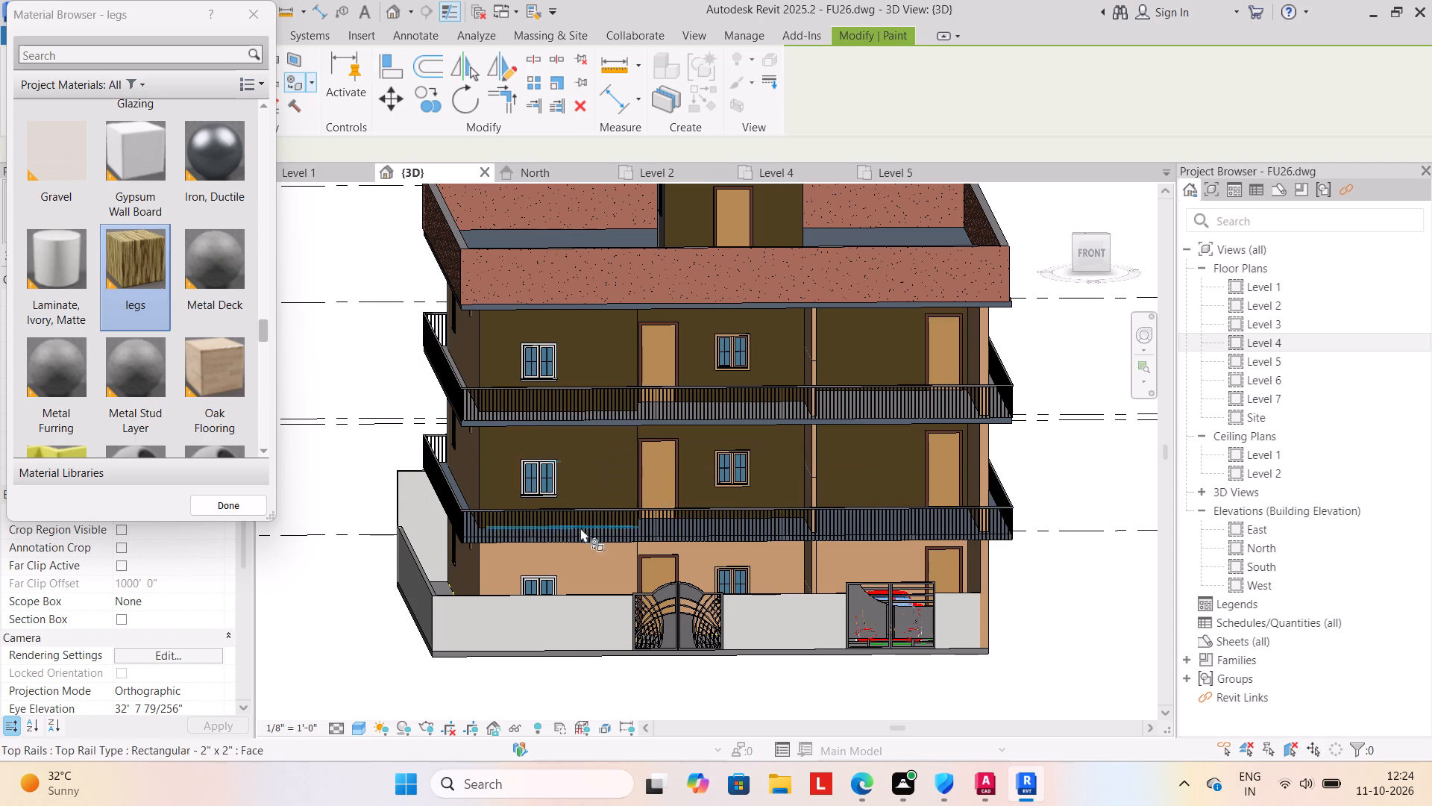
left_click(585, 559)
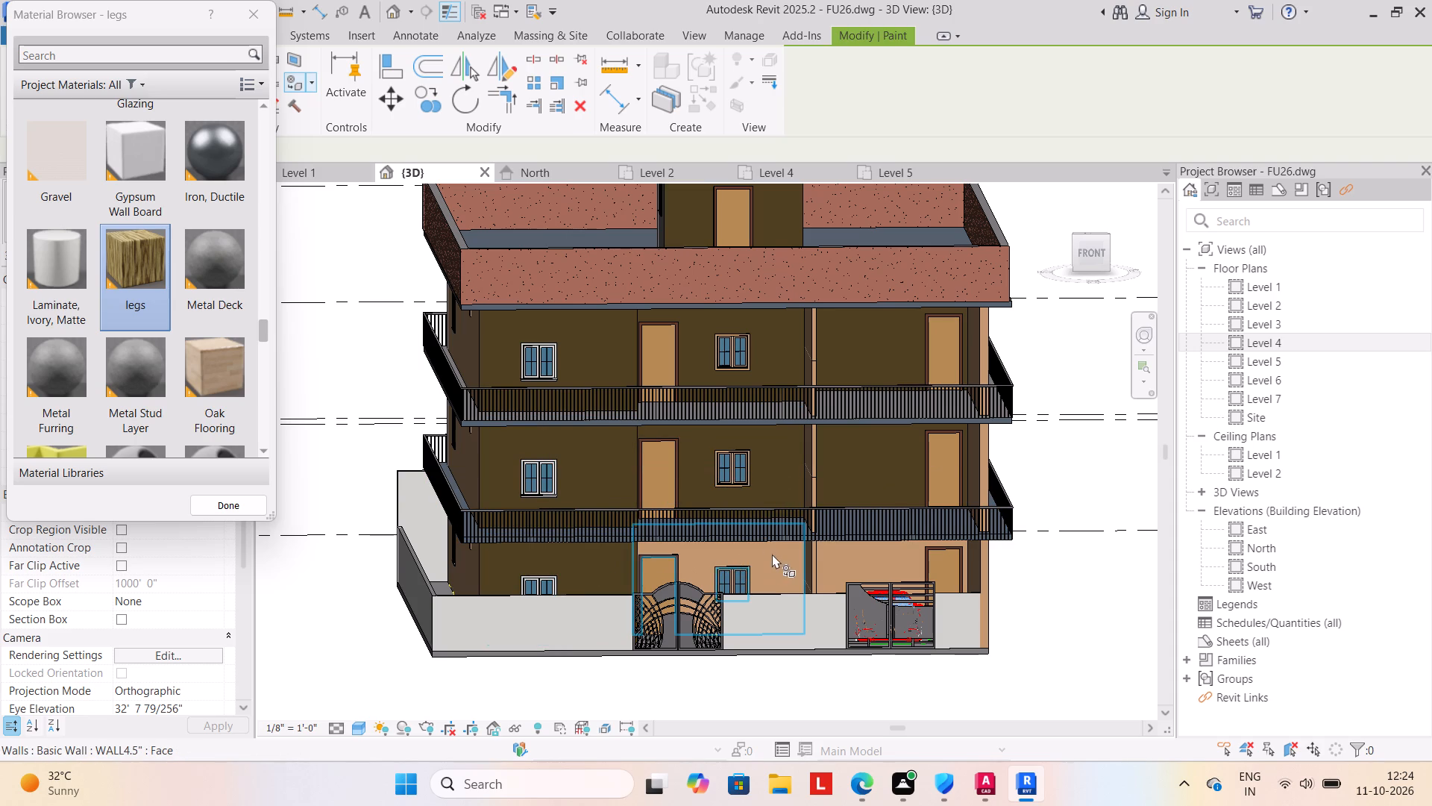
left_click(772, 554)
left_click(844, 562)
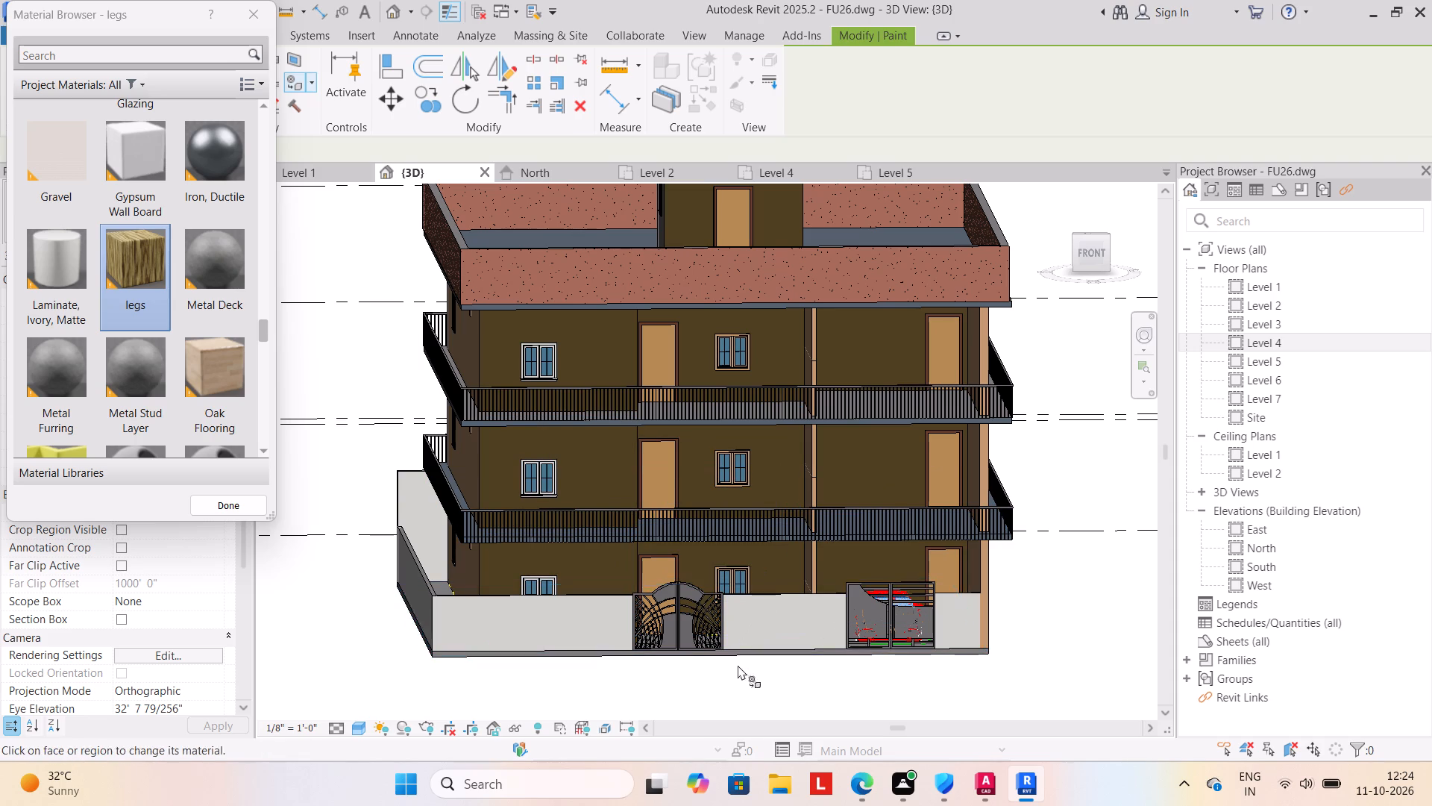
Paint the outer walls along the building's left side on all three floors with the legs material.
middle_click_drag(738, 666, 835, 671, "shift")
middle_click_drag(744, 513, 700, 485)
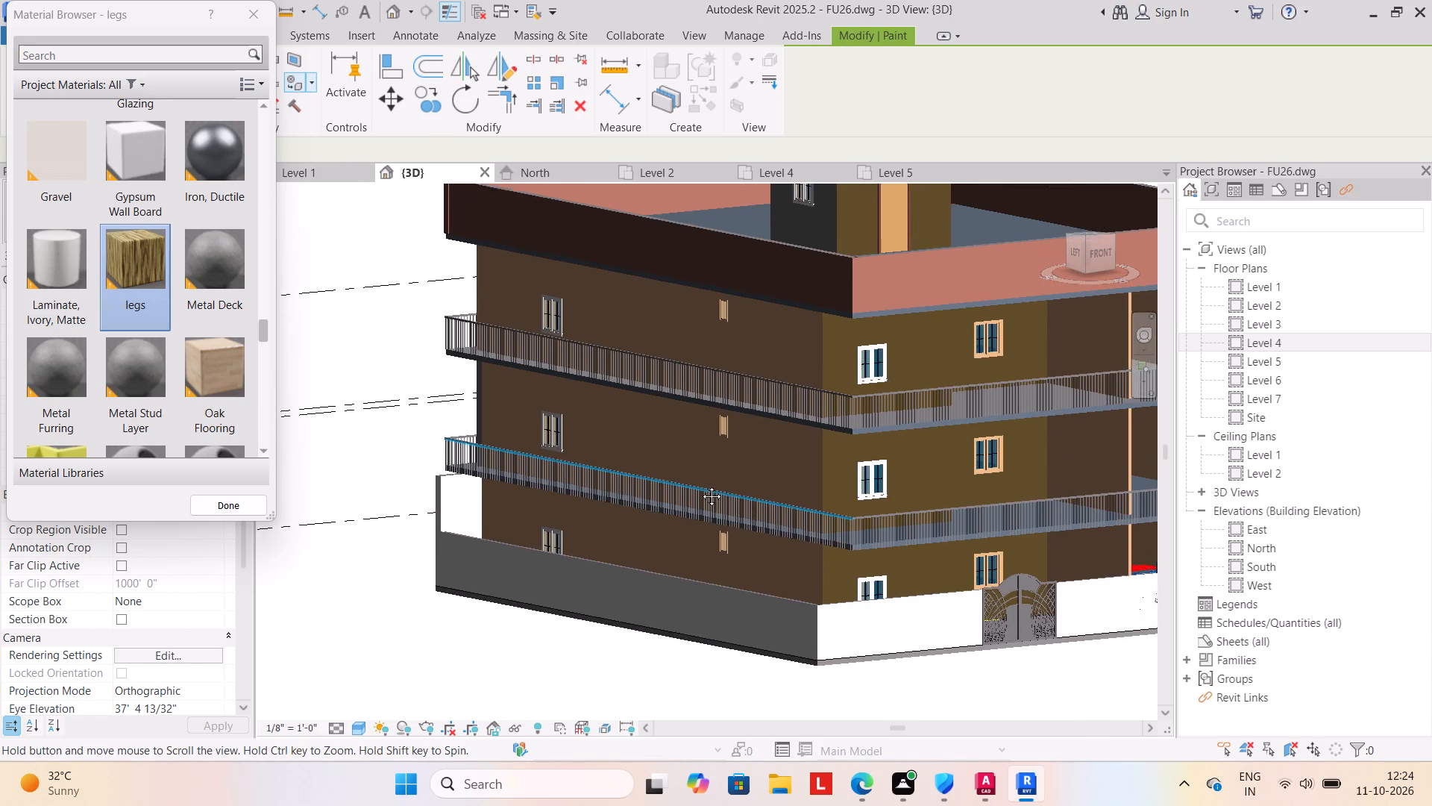
middle_click_drag(700, 485, 639, 488)
left_click(673, 454)
left_click(674, 320)
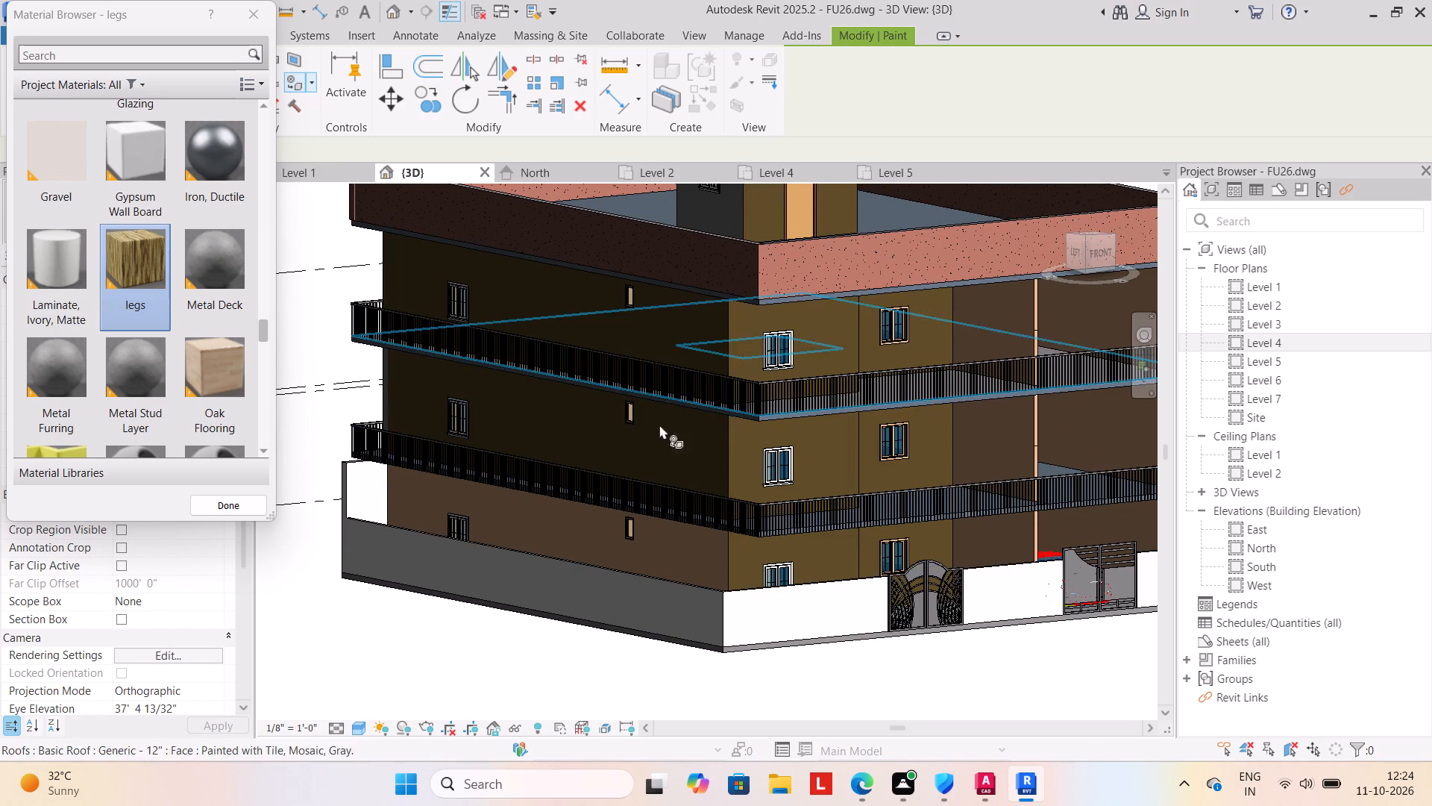
left_click(665, 550)
Paint the side wall of the recessed front balcony on the top floor with the legs material.
middle_click_drag(638, 614, 645, 688, "shift")
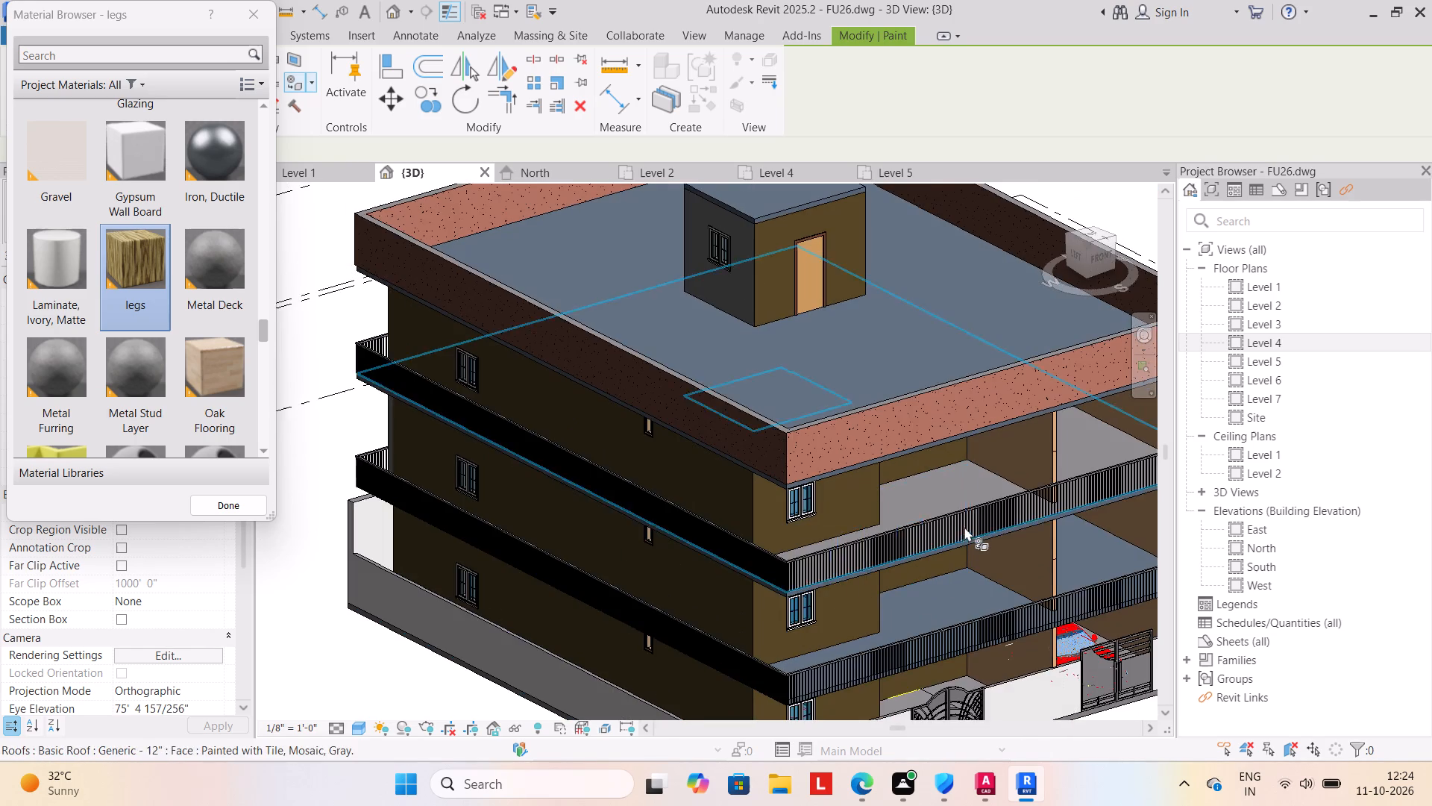
scroll(973, 502, "up", 3)
middle_click_drag(976, 500, 890, 443)
scroll(976, 499, "up", 1)
left_click(967, 363)
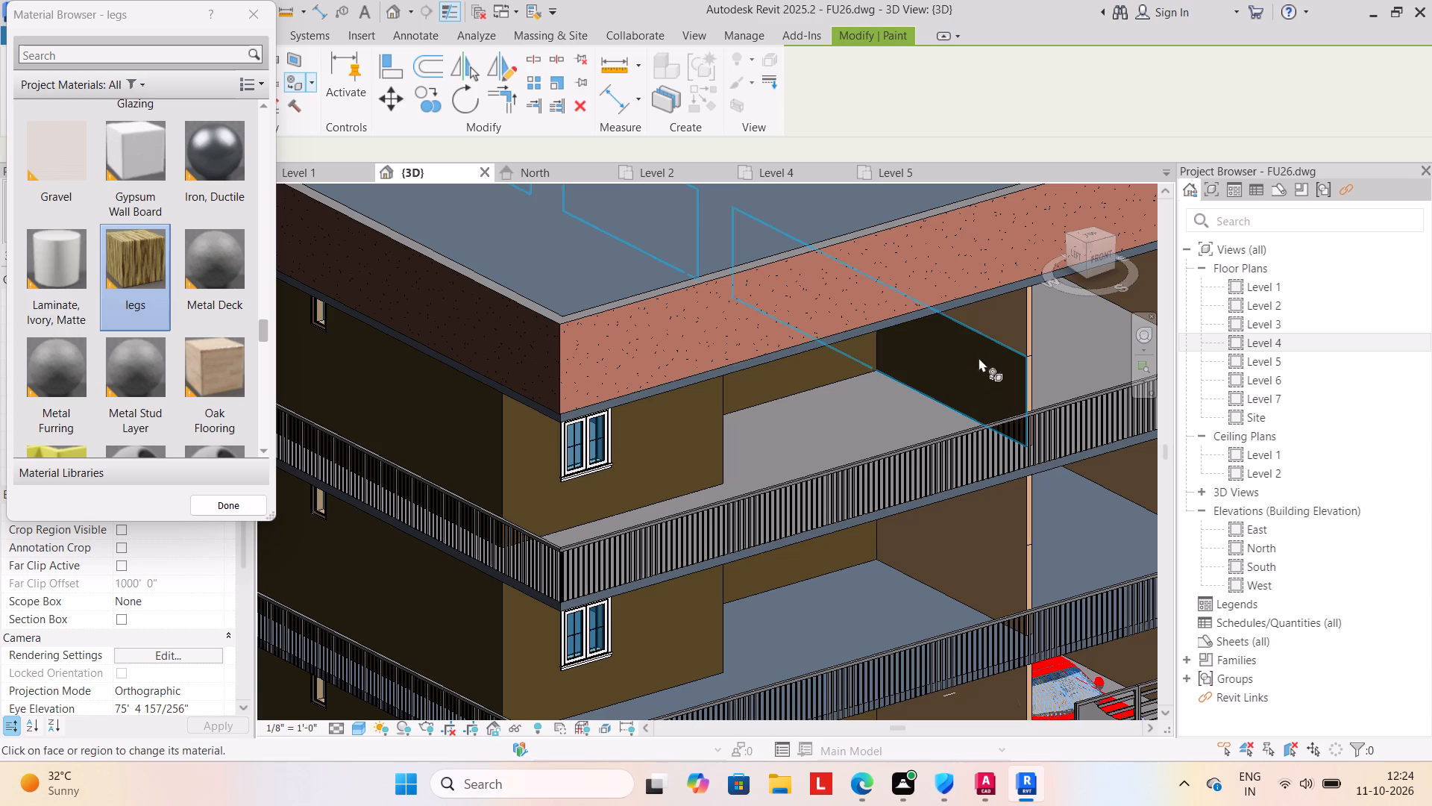
Paint the dividing wall in the recessed front area with the legs material on the top, middle and ground floors.
left_click(1003, 315)
left_click_drag(971, 554, 977, 546)
left_click(999, 508)
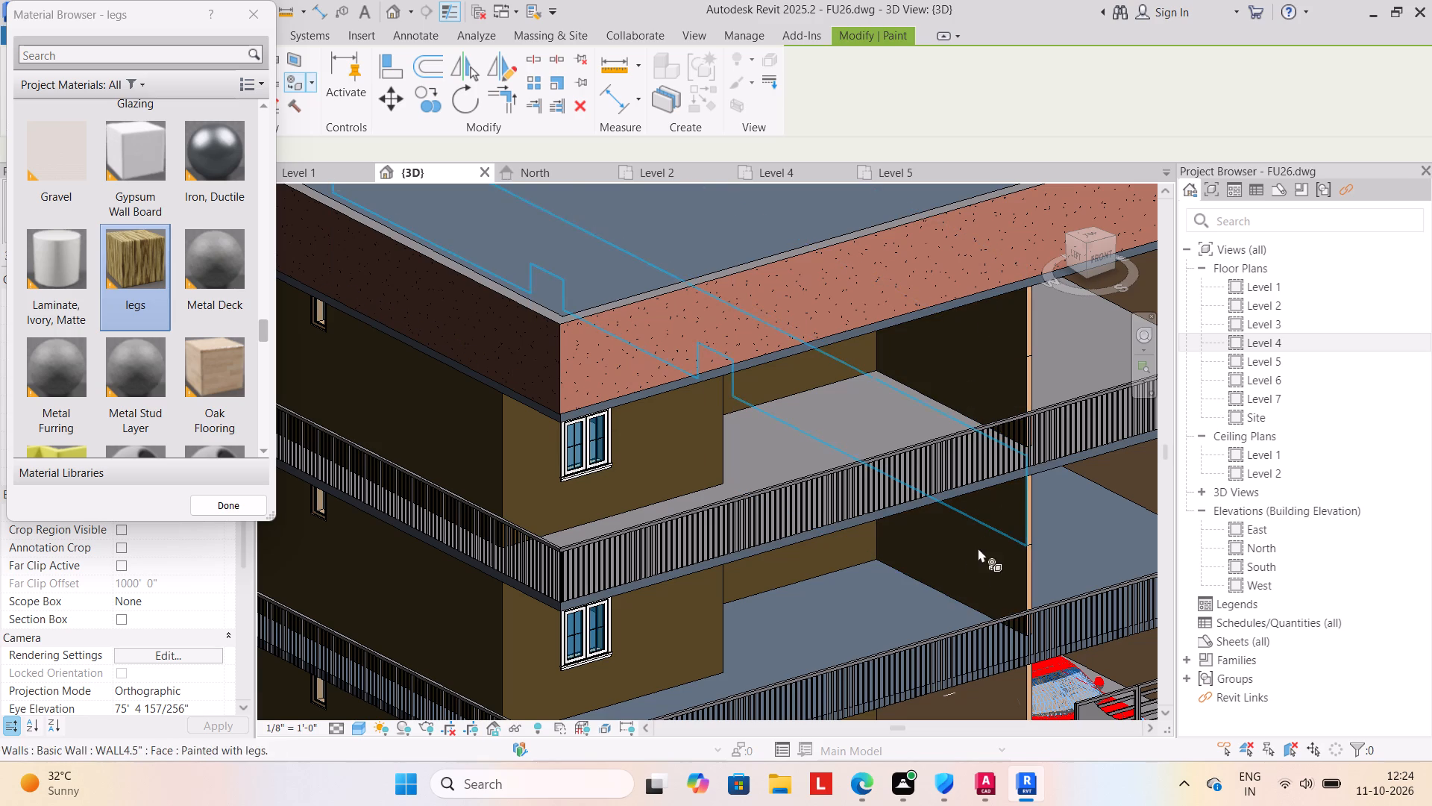
middle_click_drag(952, 574, 899, 412)
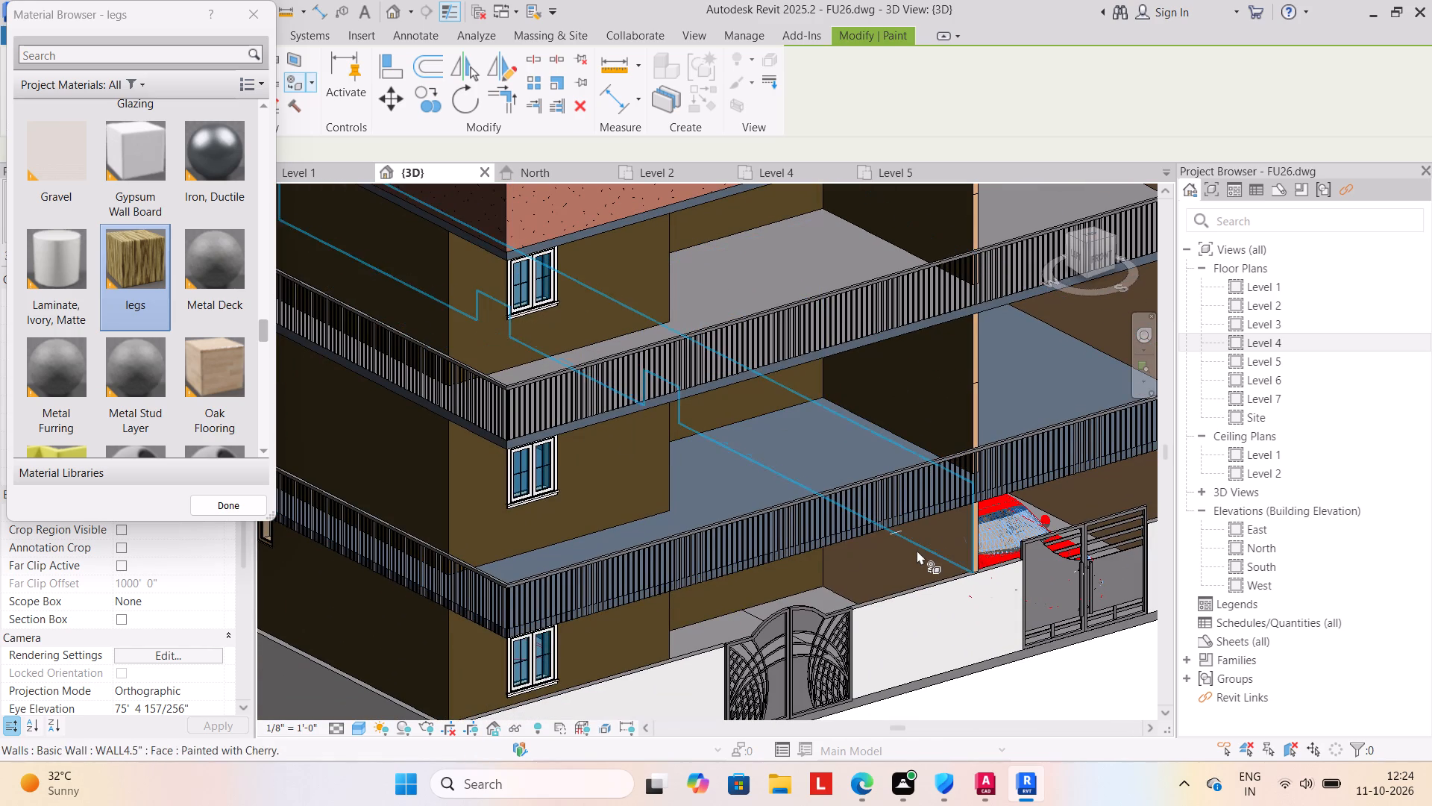
left_click(917, 550)
left_click(894, 561)
Paint the inner face of the right-side outer wall behind the front balconies with the legs material on all three floors.
scroll(886, 622, "down", 5)
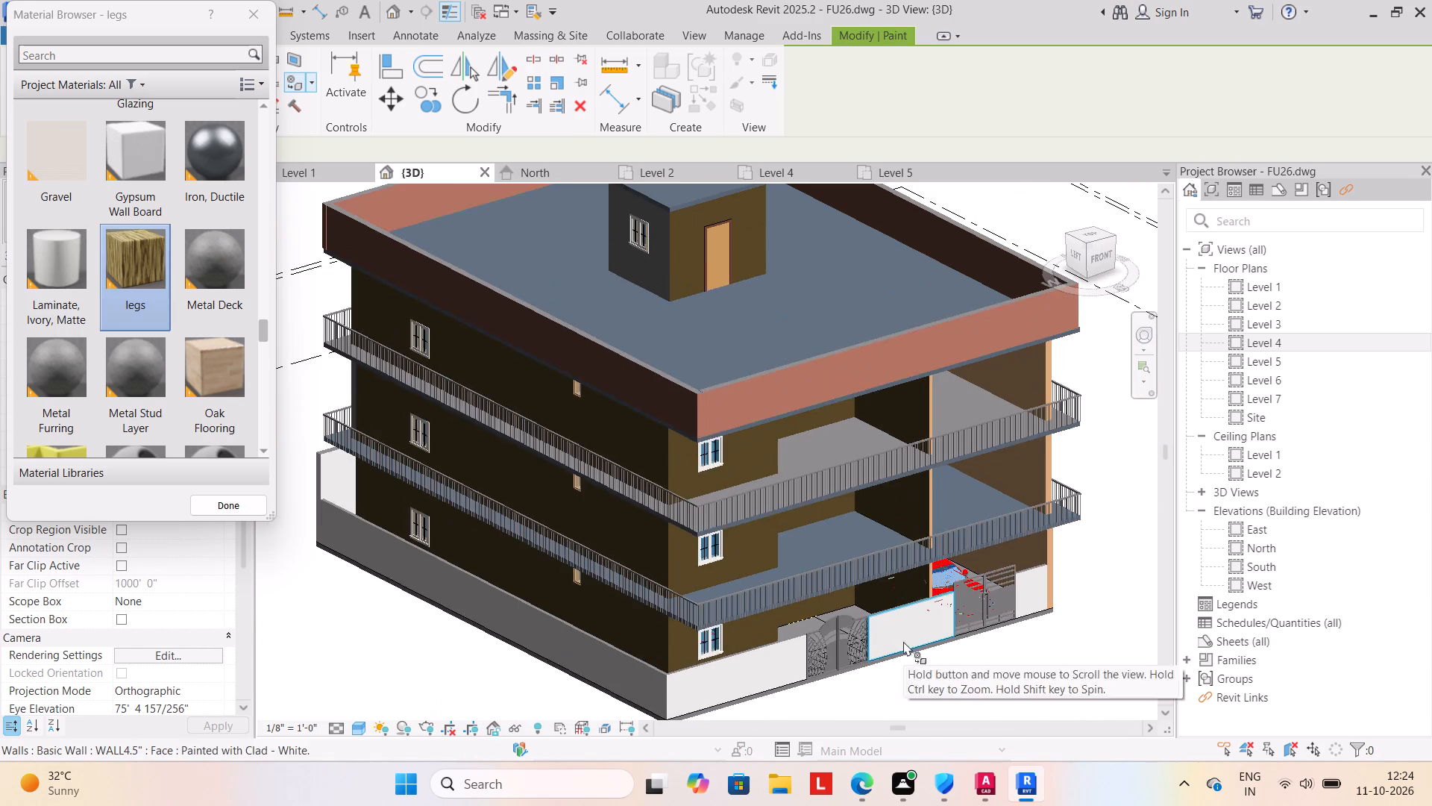
left_click(1047, 471)
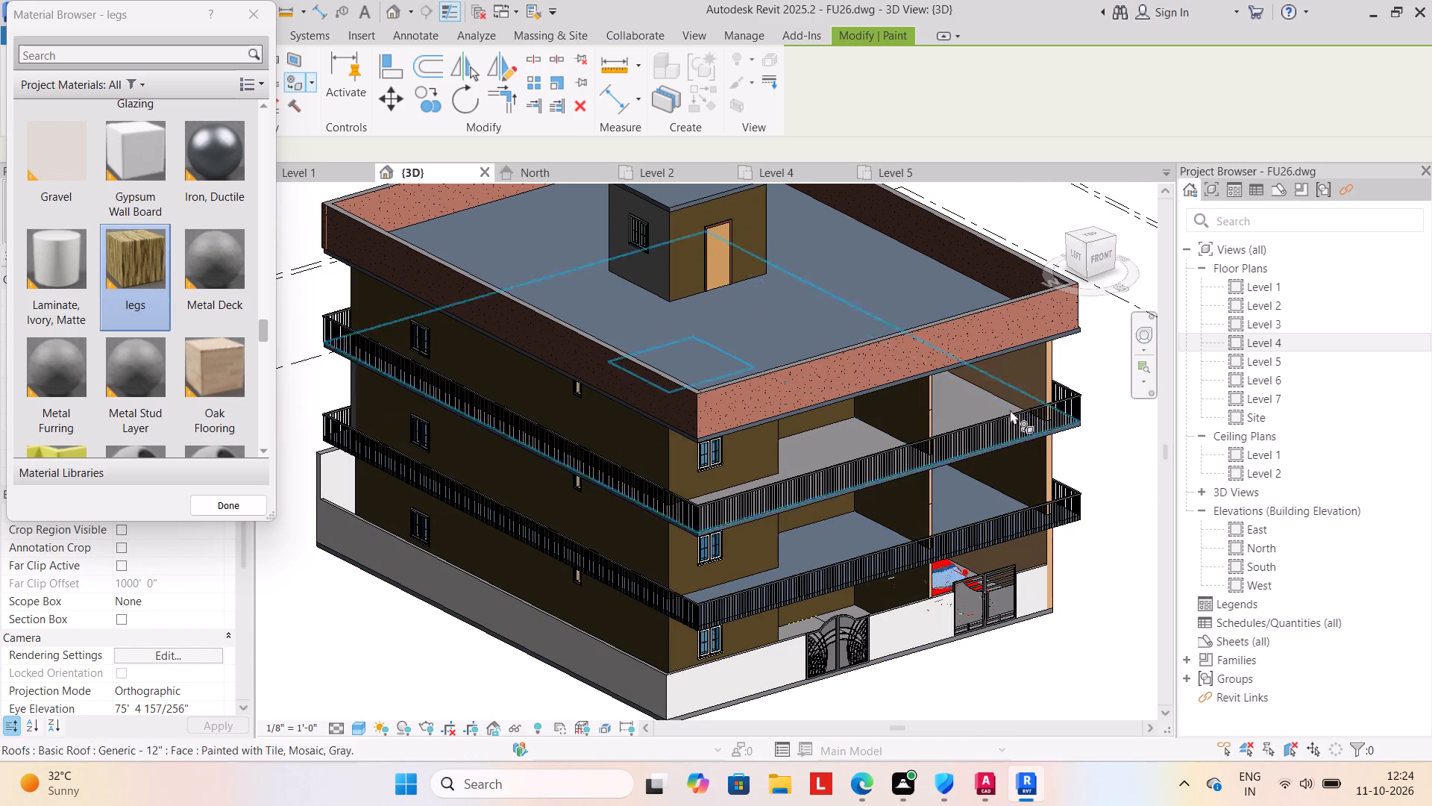
left_click(1022, 365)
left_click(1033, 543)
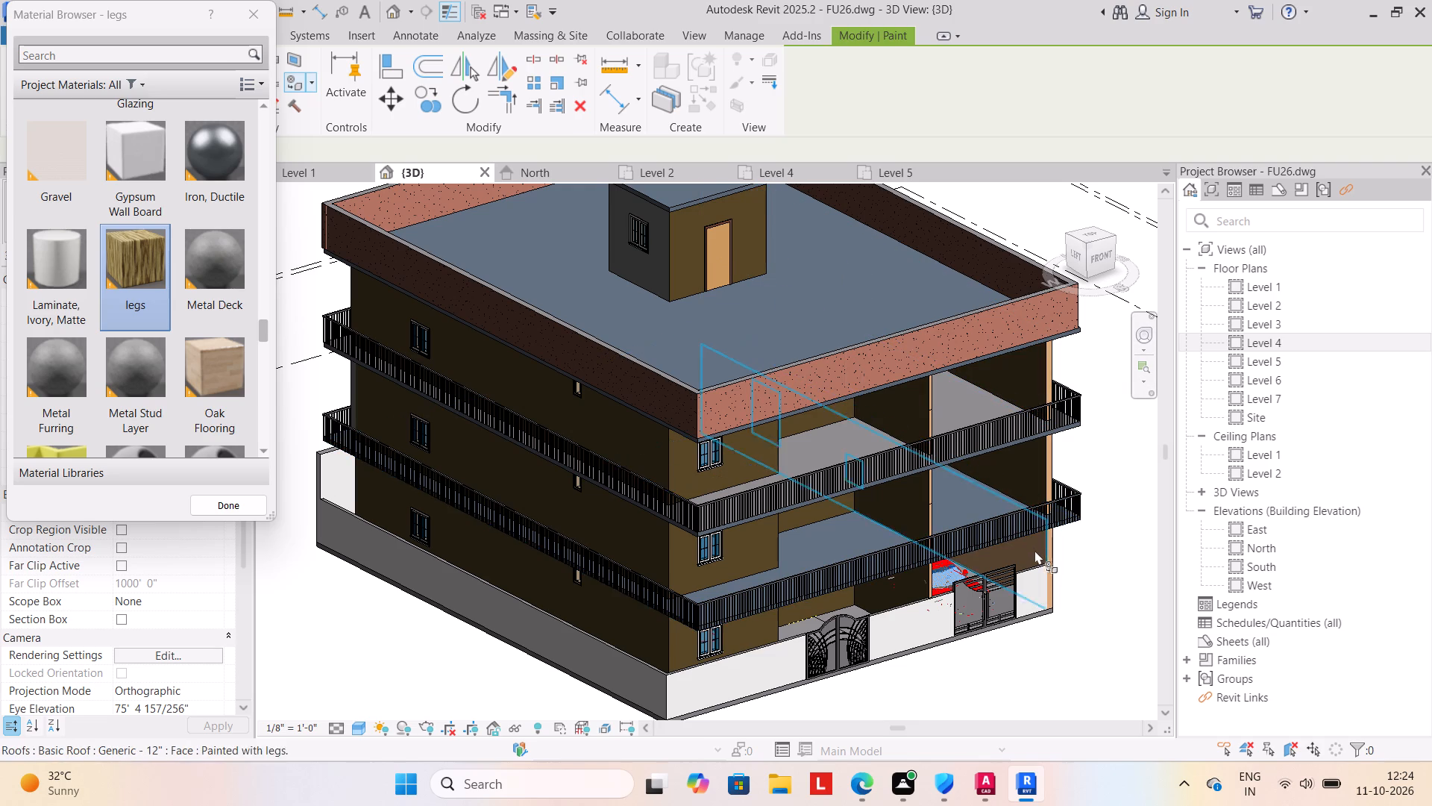
scroll(1020, 544, "up", 4)
left_click(1028, 554)
Paint the front end faces of the top floor's dividing wall and right-side outer wall with the legs material.
middle_click_drag(1057, 640, 987, 549)
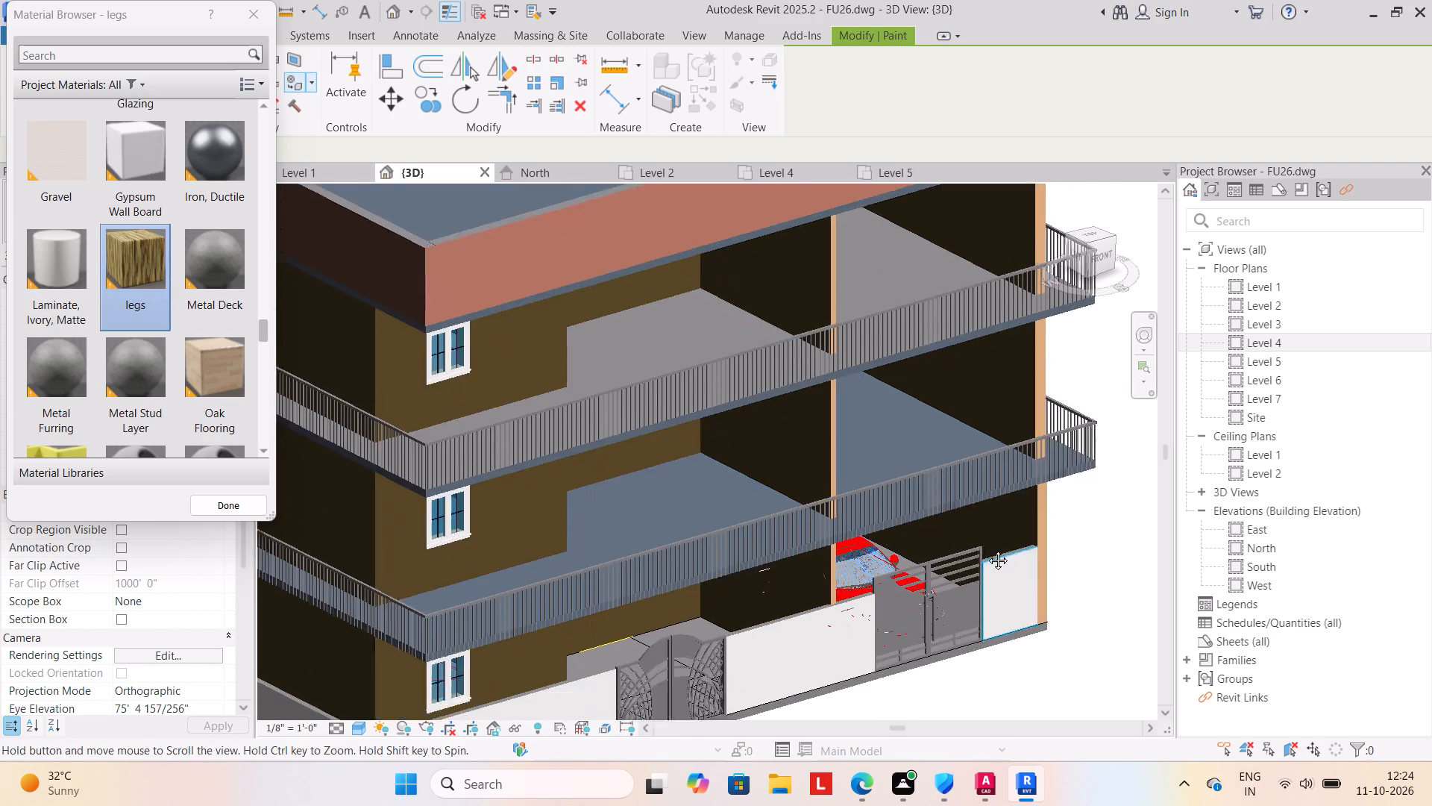
middle_click_drag(987, 549, 970, 523)
middle_click_drag(1041, 571, 954, 594, "shift")
scroll(932, 561, "down", 1)
middle_click_drag(932, 560, 1050, 525)
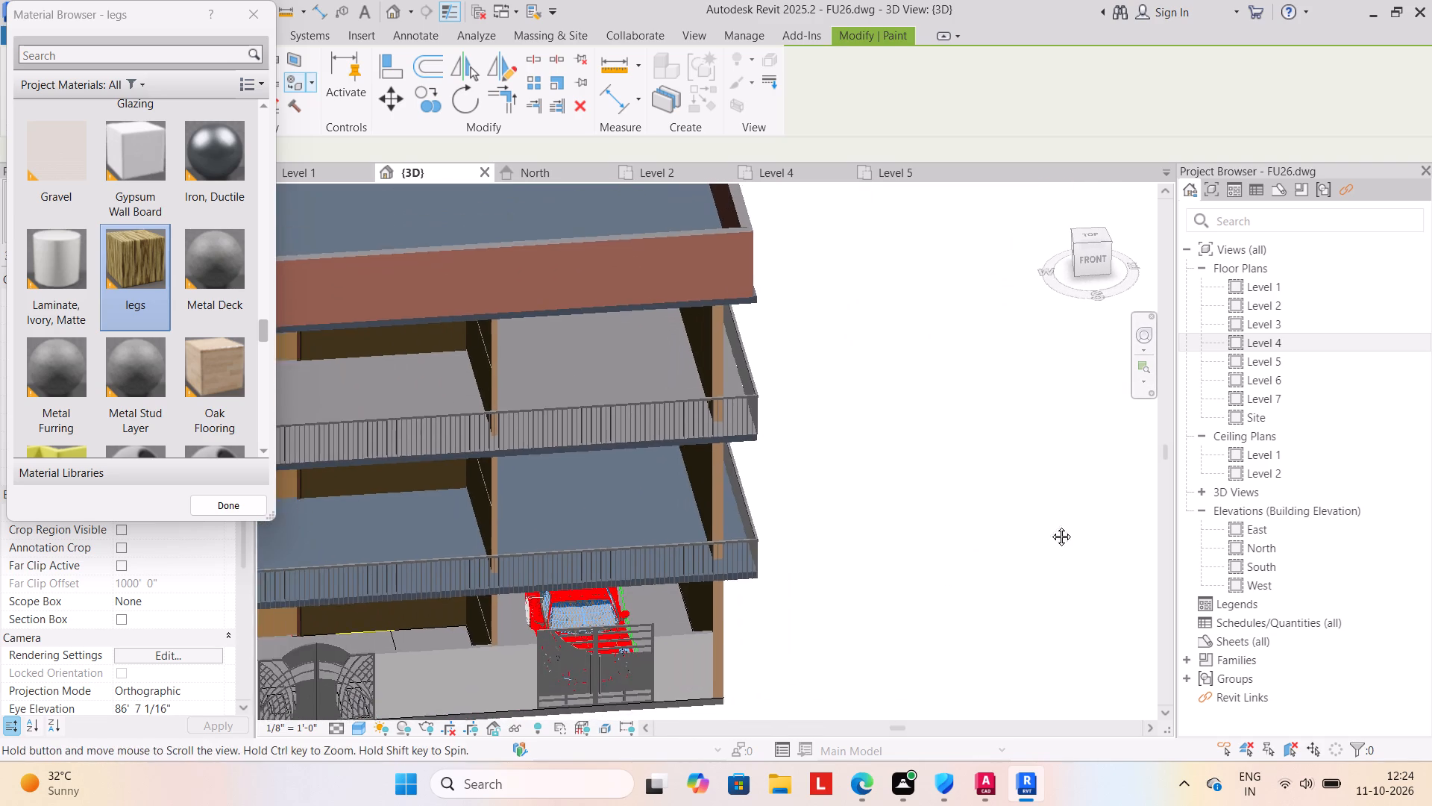
middle_click_drag(1050, 525, 1060, 521)
middle_click_drag(527, 355, 654, 354)
scroll(641, 358, "up", 3)
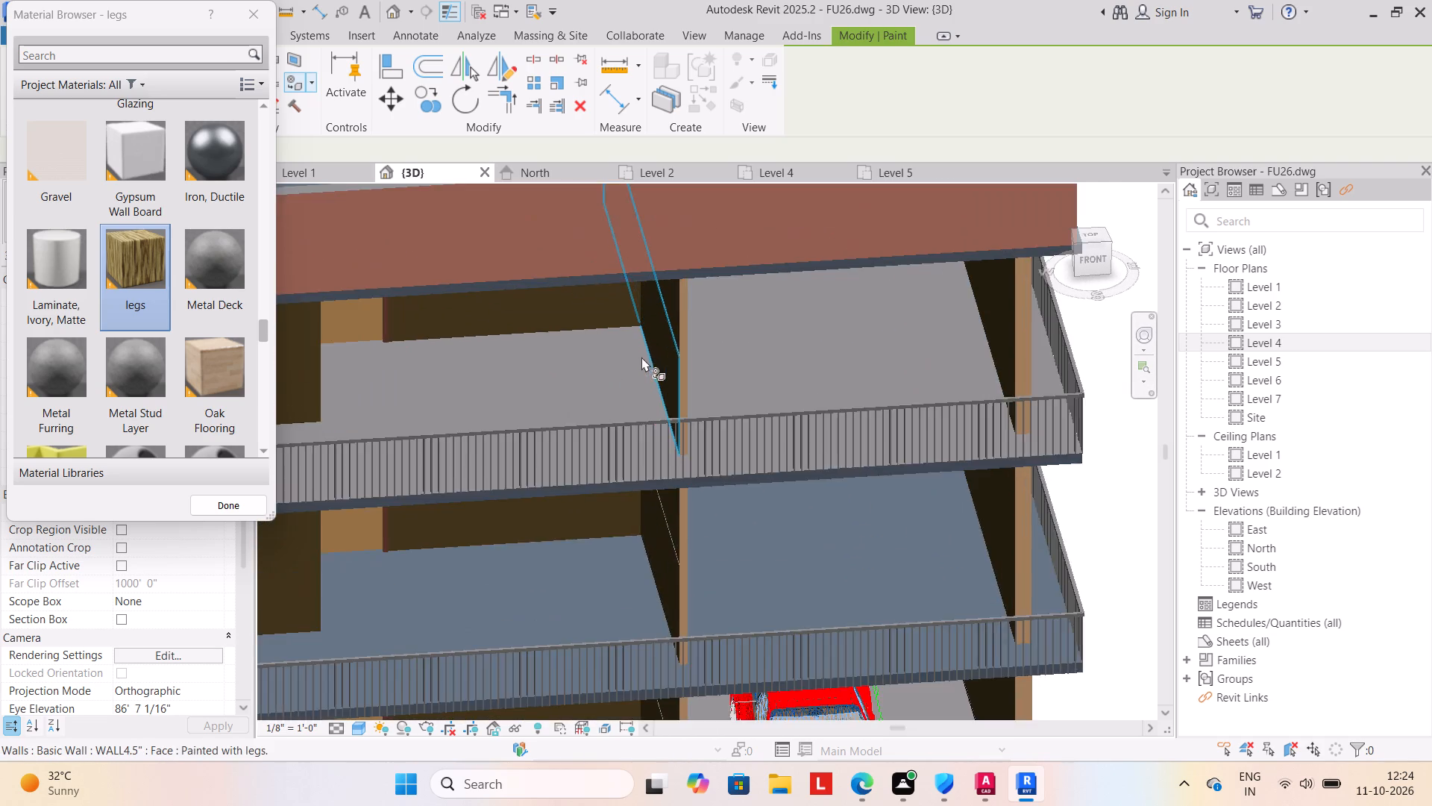
scroll(669, 343, "up", 8)
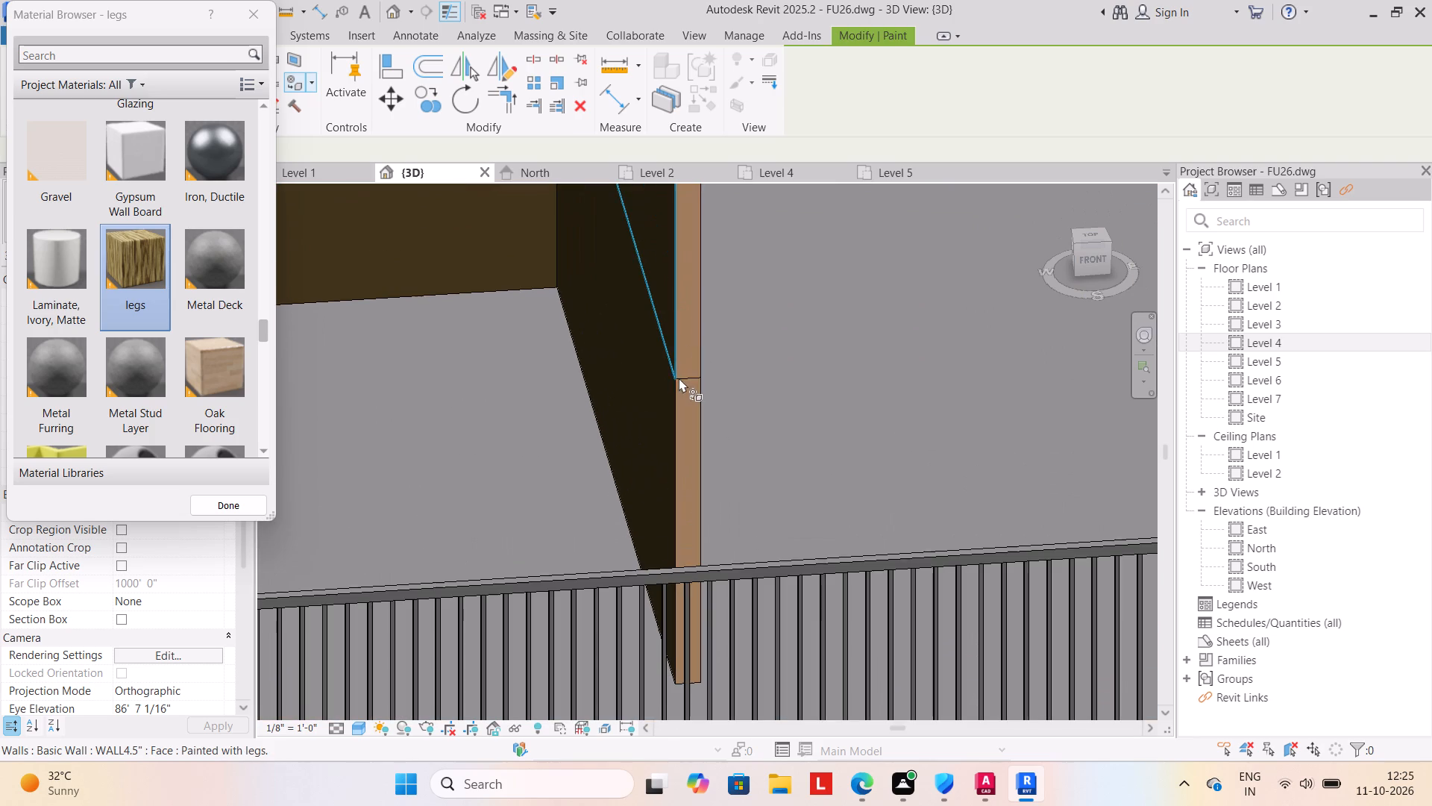
left_click(686, 369)
left_click(691, 443)
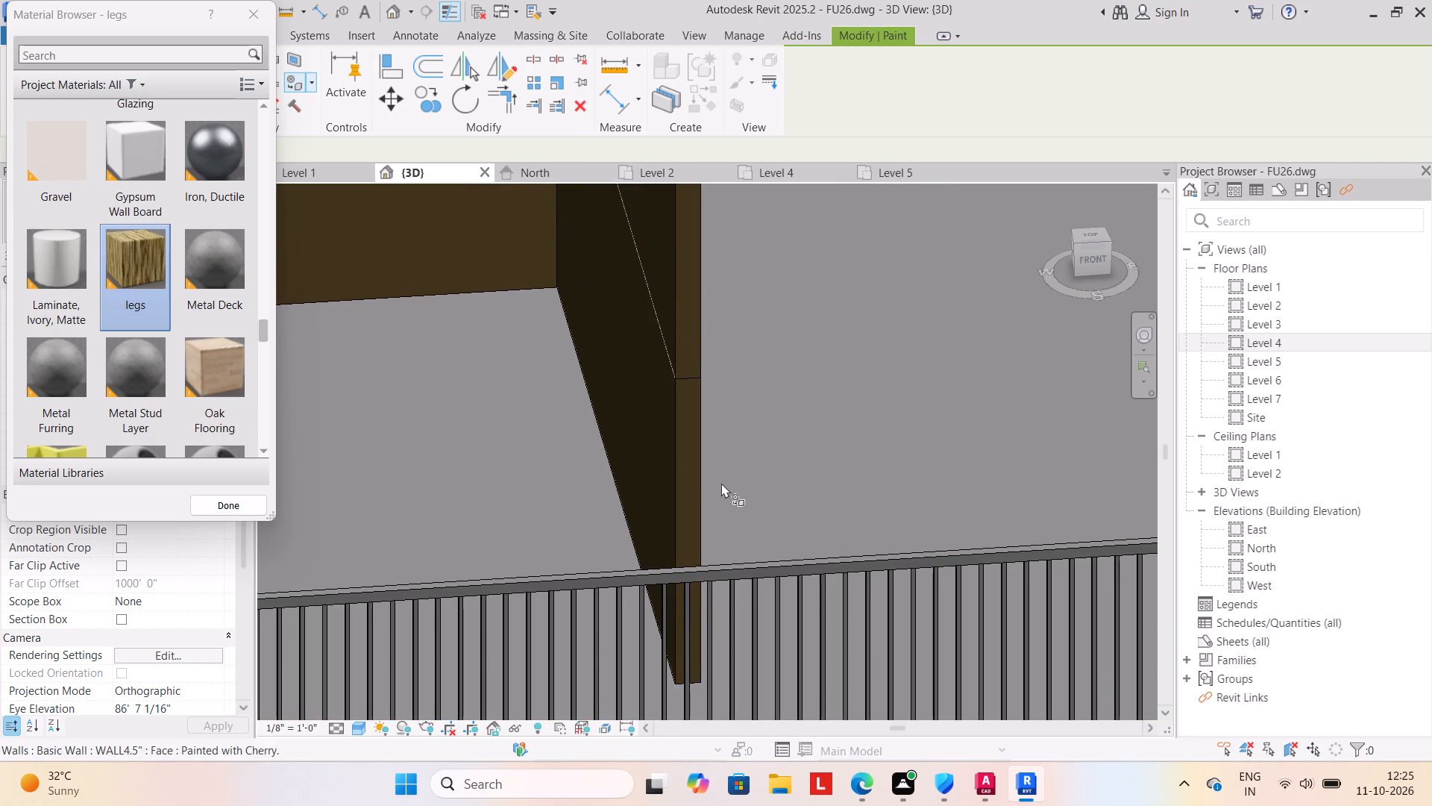
scroll(722, 488, "down", 8)
middle_click_drag(720, 483, 571, 399)
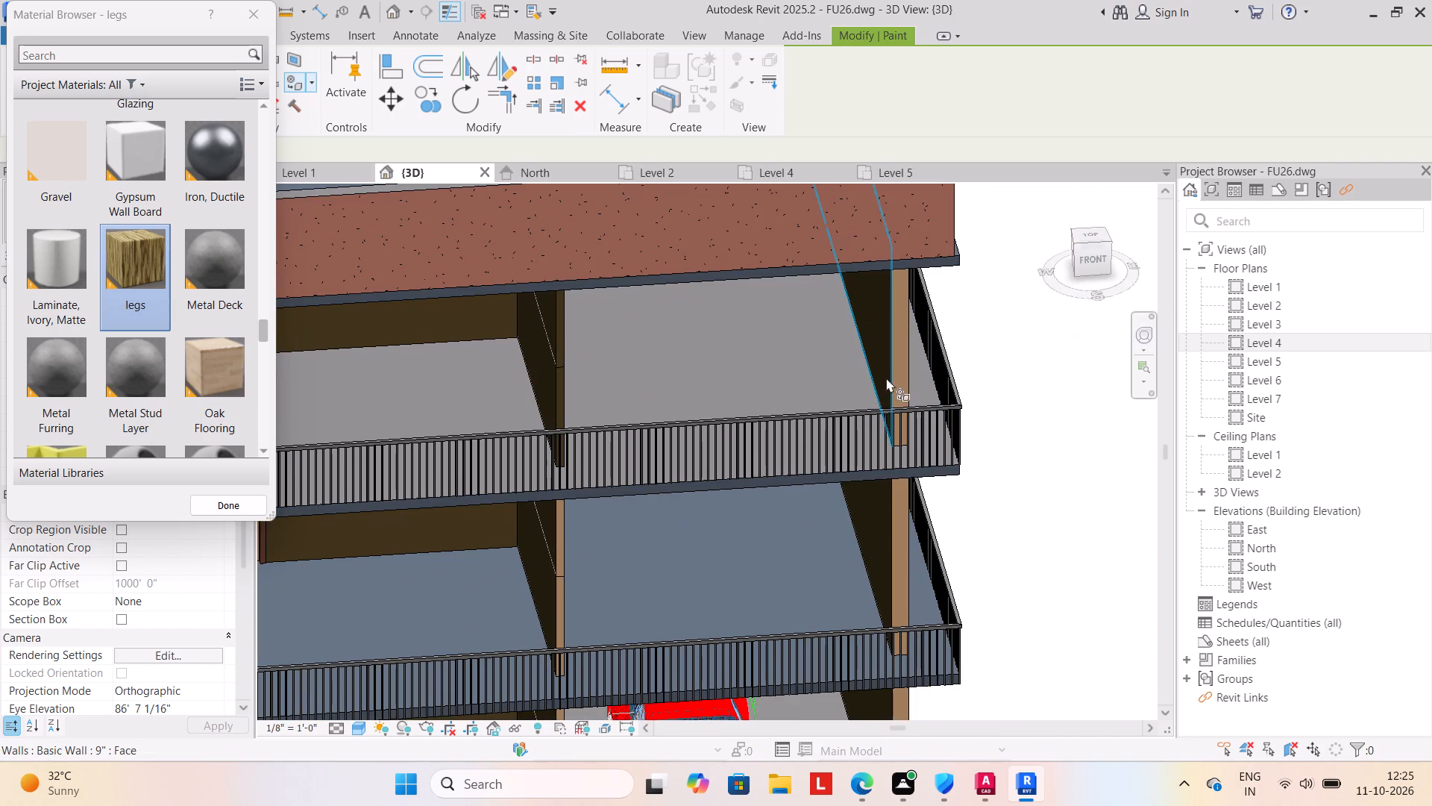
scroll(907, 368, "up", 7)
left_click(894, 398)
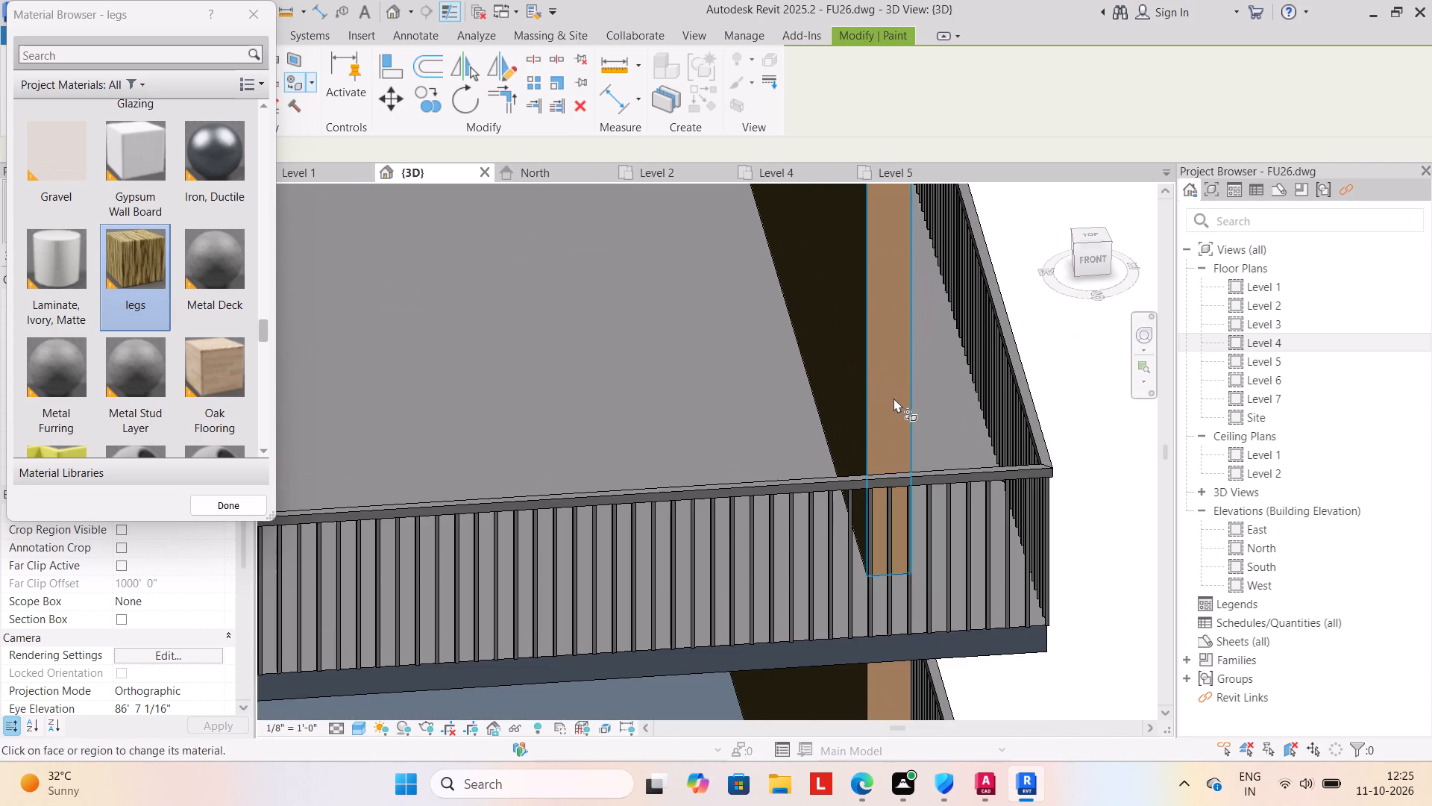
Paint the front end faces of the middle floor's right-side outer wall and dividing wall with the legs material.
scroll(838, 504, "down", 4)
scroll(794, 557, "down", 2)
middle_click_drag(794, 557, 785, 337)
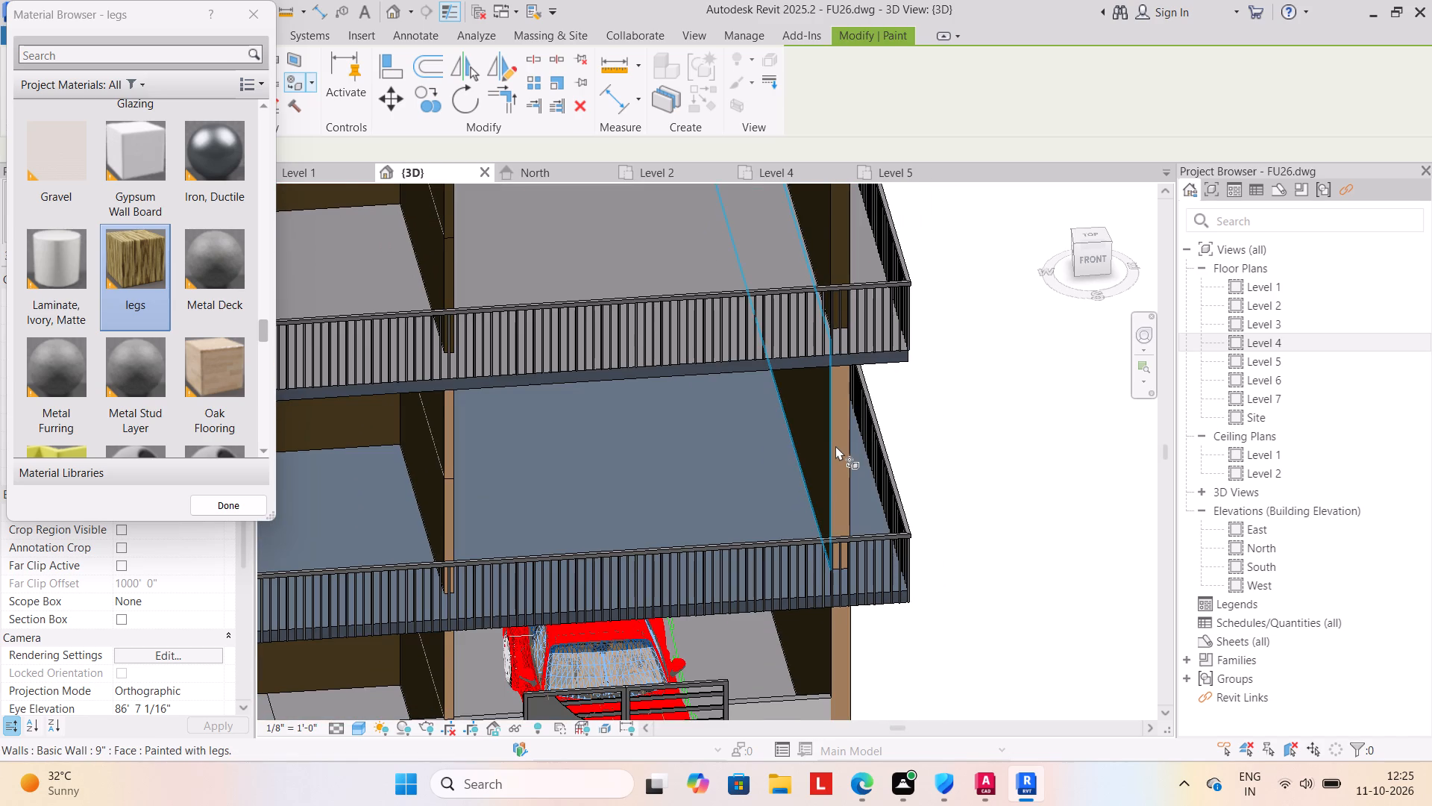
scroll(846, 446, "up", 1)
scroll(846, 446, "down", 2)
scroll(846, 446, "up", 2)
left_click(839, 502)
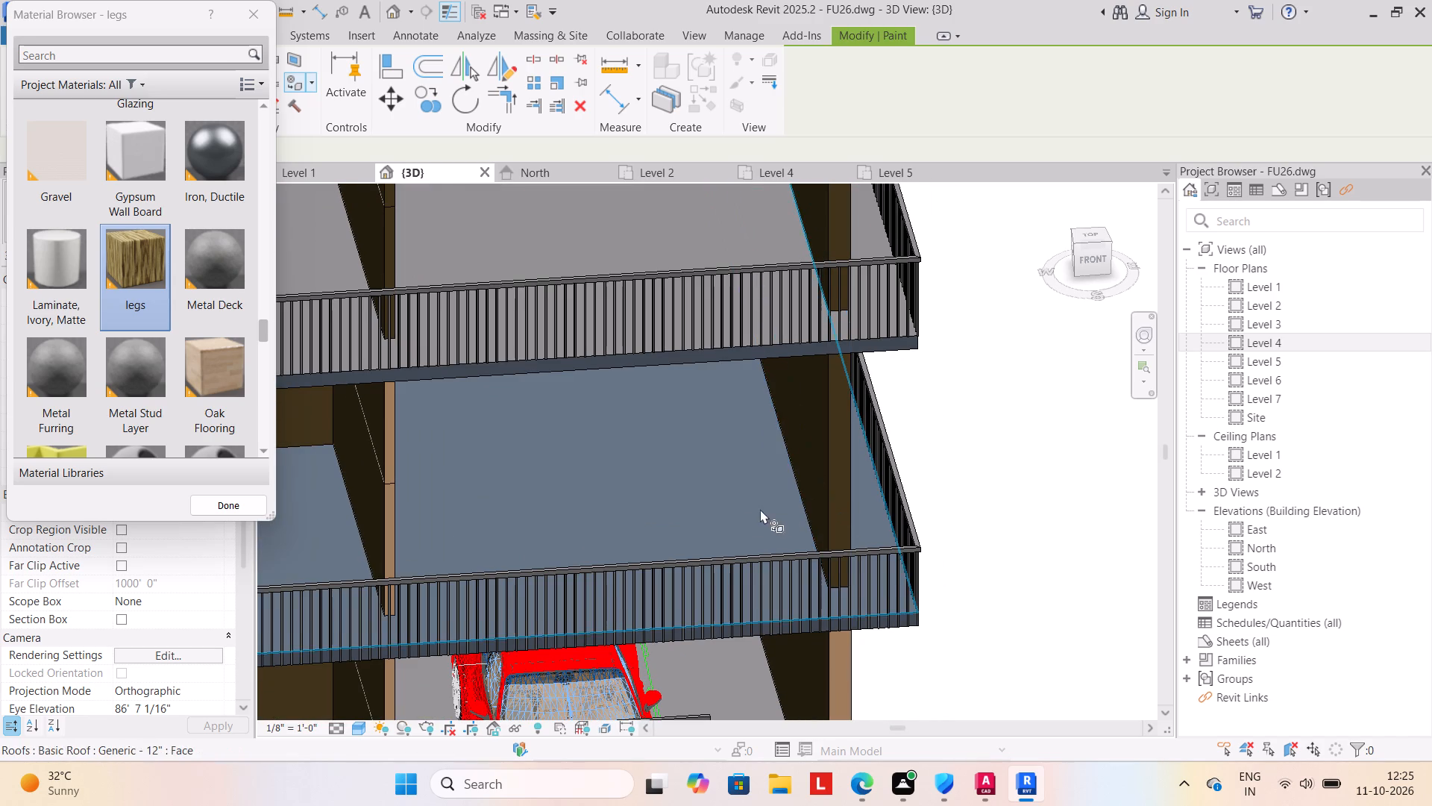
middle_click_drag(745, 513, 837, 426)
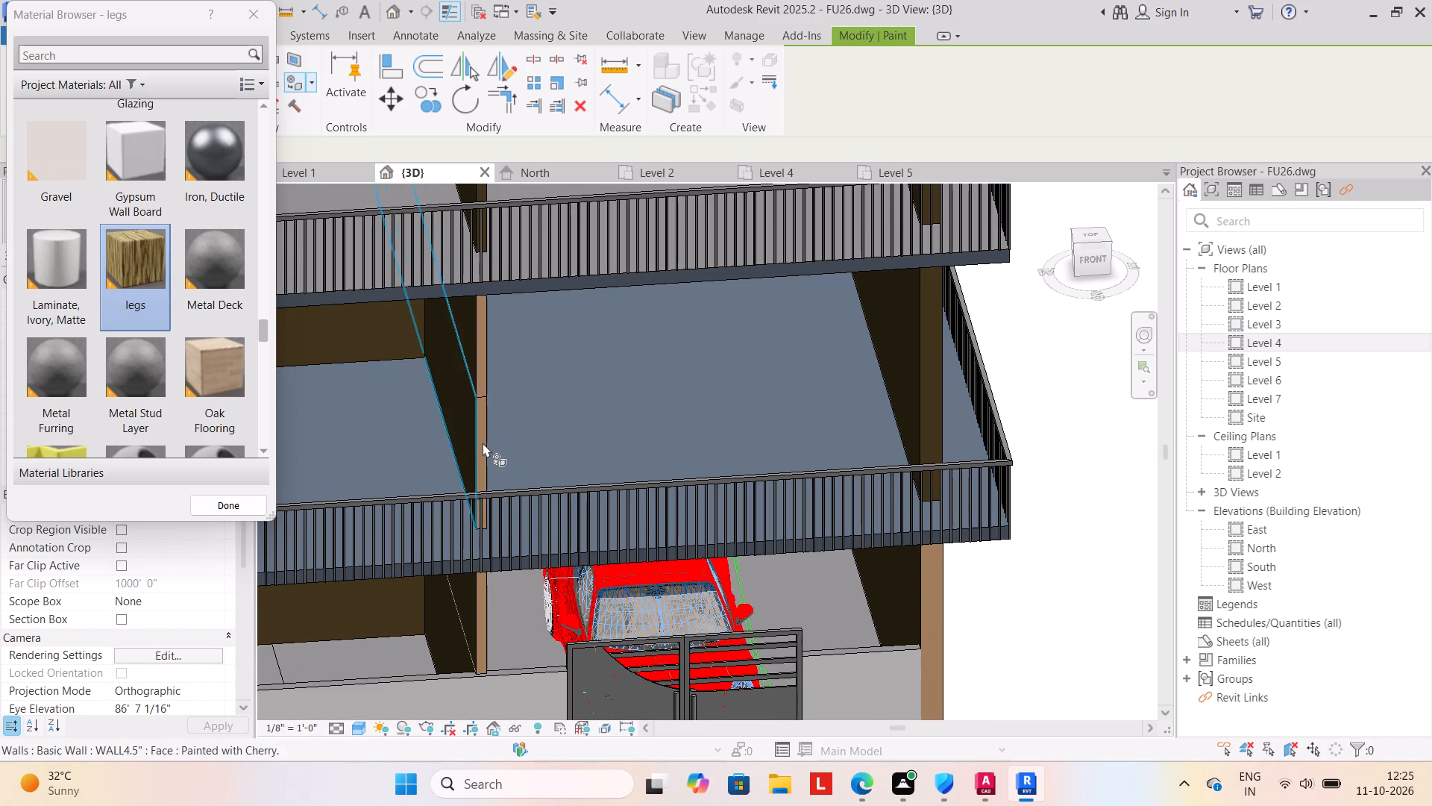
scroll(478, 439, "up", 3)
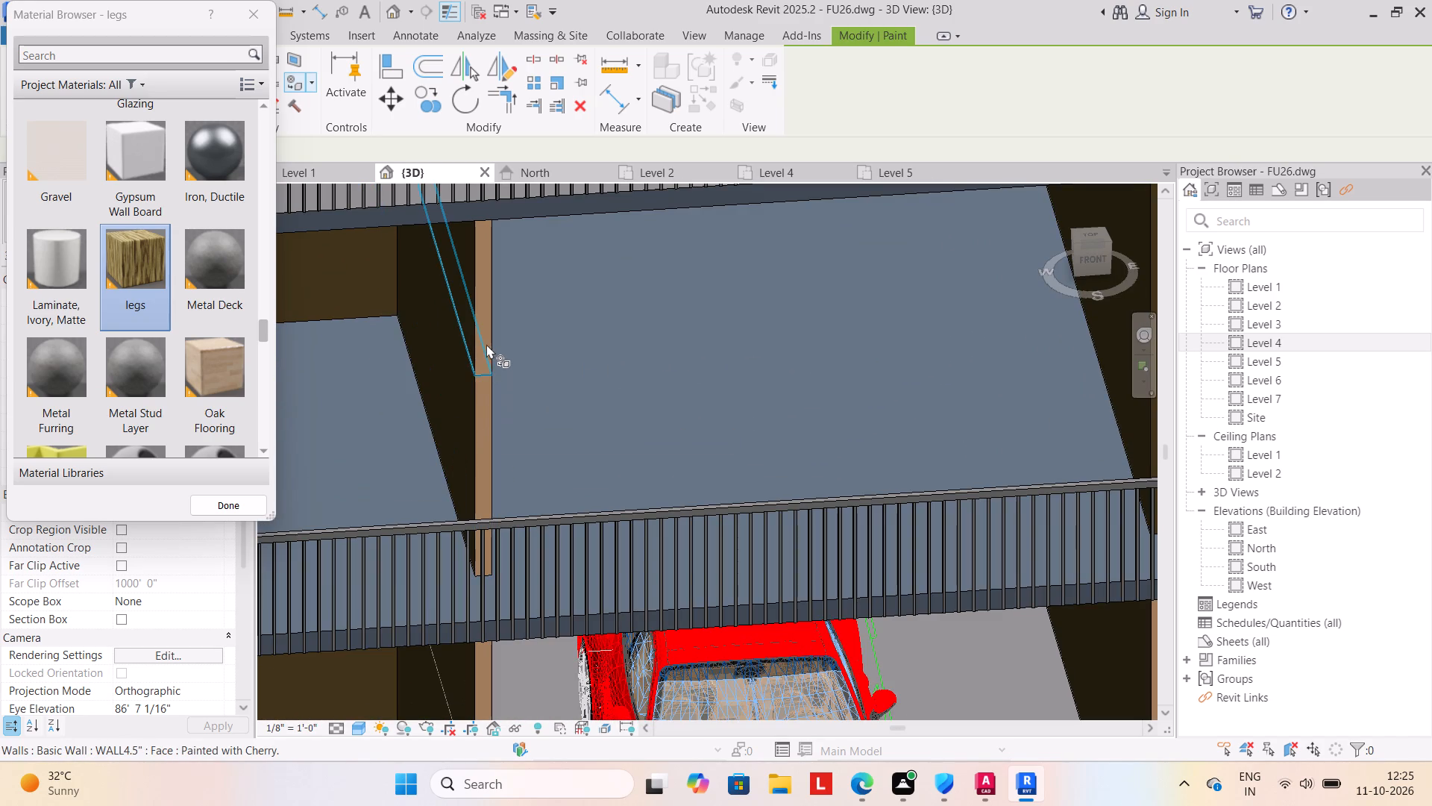
scroll(486, 344, "up", 4)
left_click(476, 371)
left_click(478, 452)
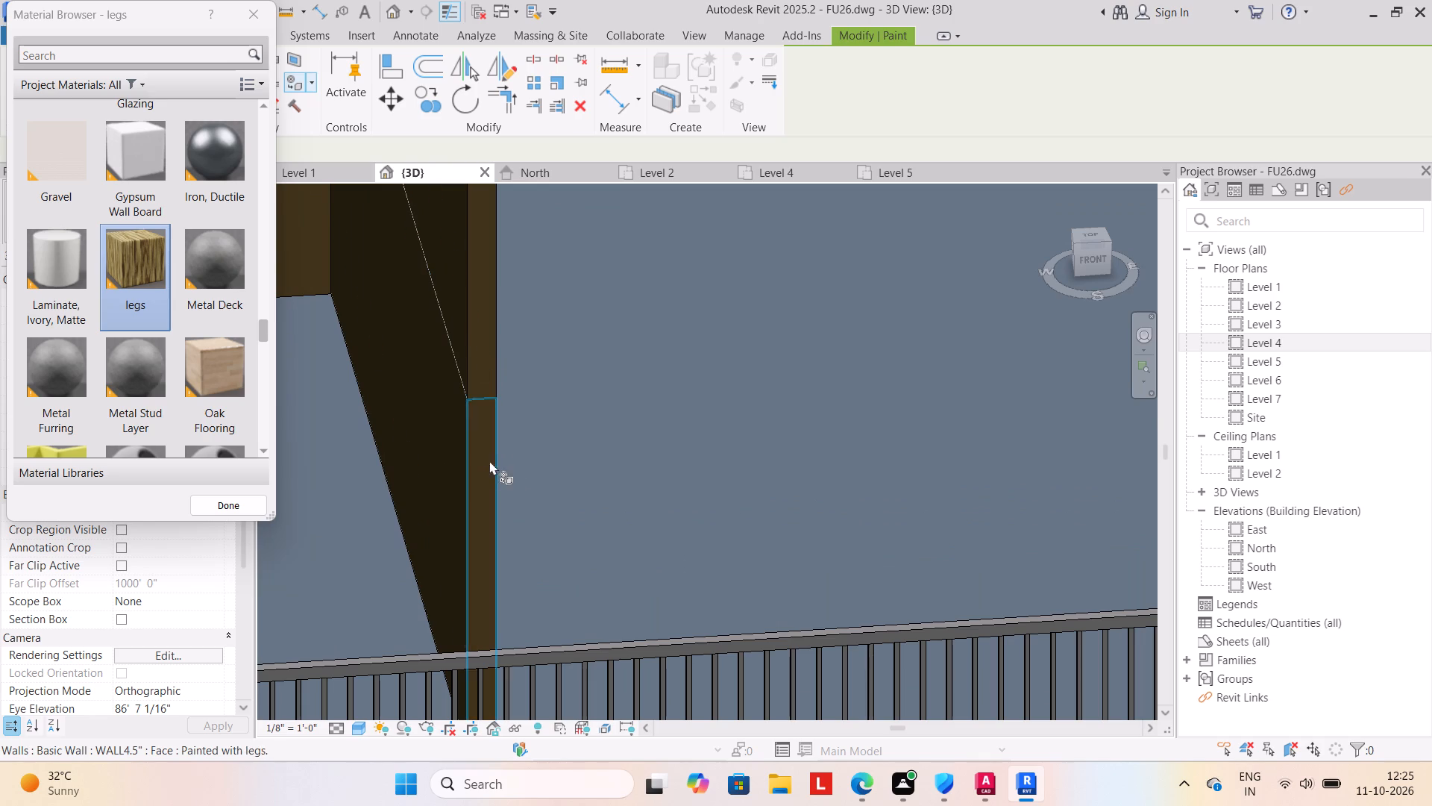
Paint the front end faces of the ground floor's right-side outer wall and dividing wall with the legs material.
scroll(507, 458, "down", 12)
middle_click_drag(508, 440, 530, 374)
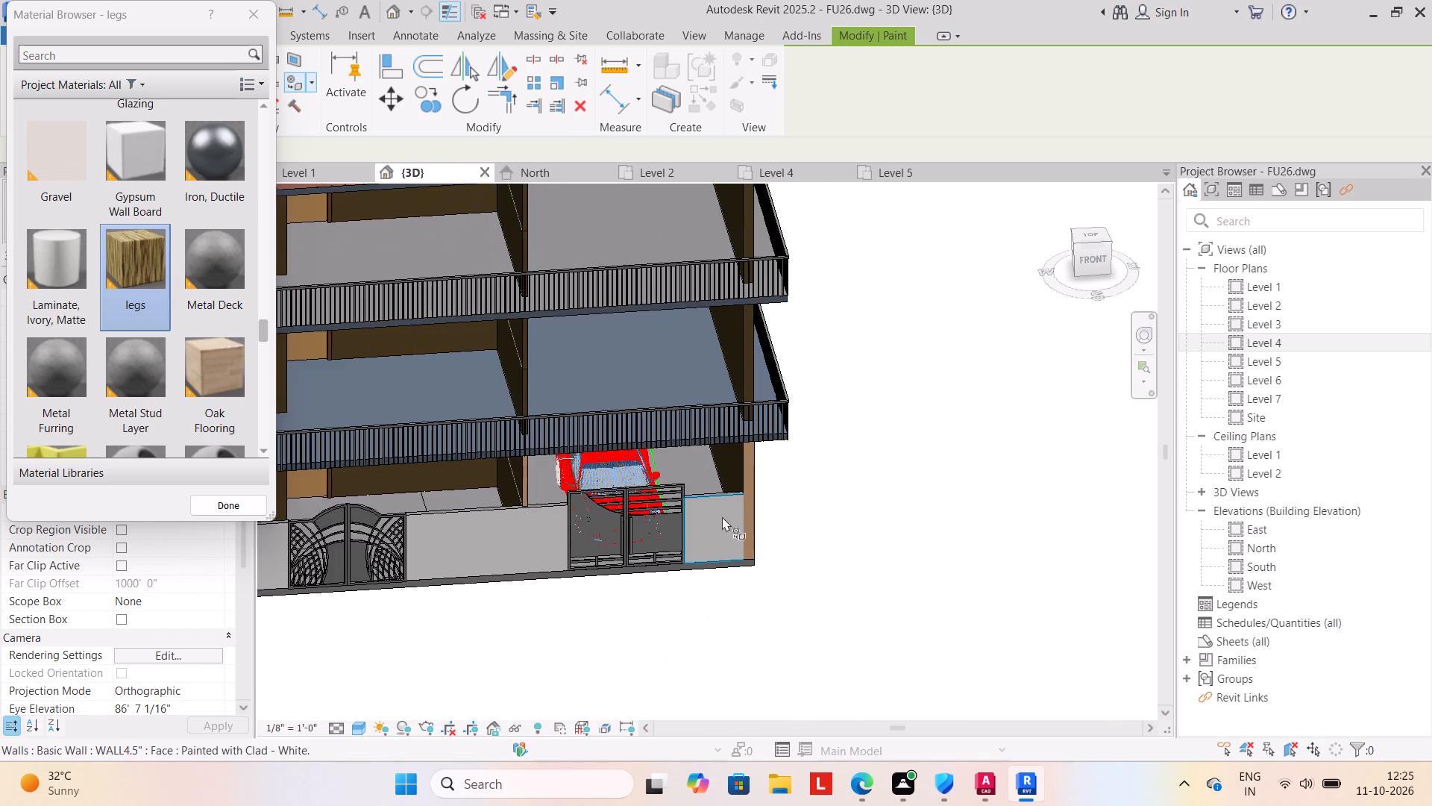
scroll(733, 513, "up", 4)
left_click(761, 527)
scroll(731, 585, "down", 3)
middle_click_drag(728, 586, 828, 544)
scroll(600, 468, "up", 7)
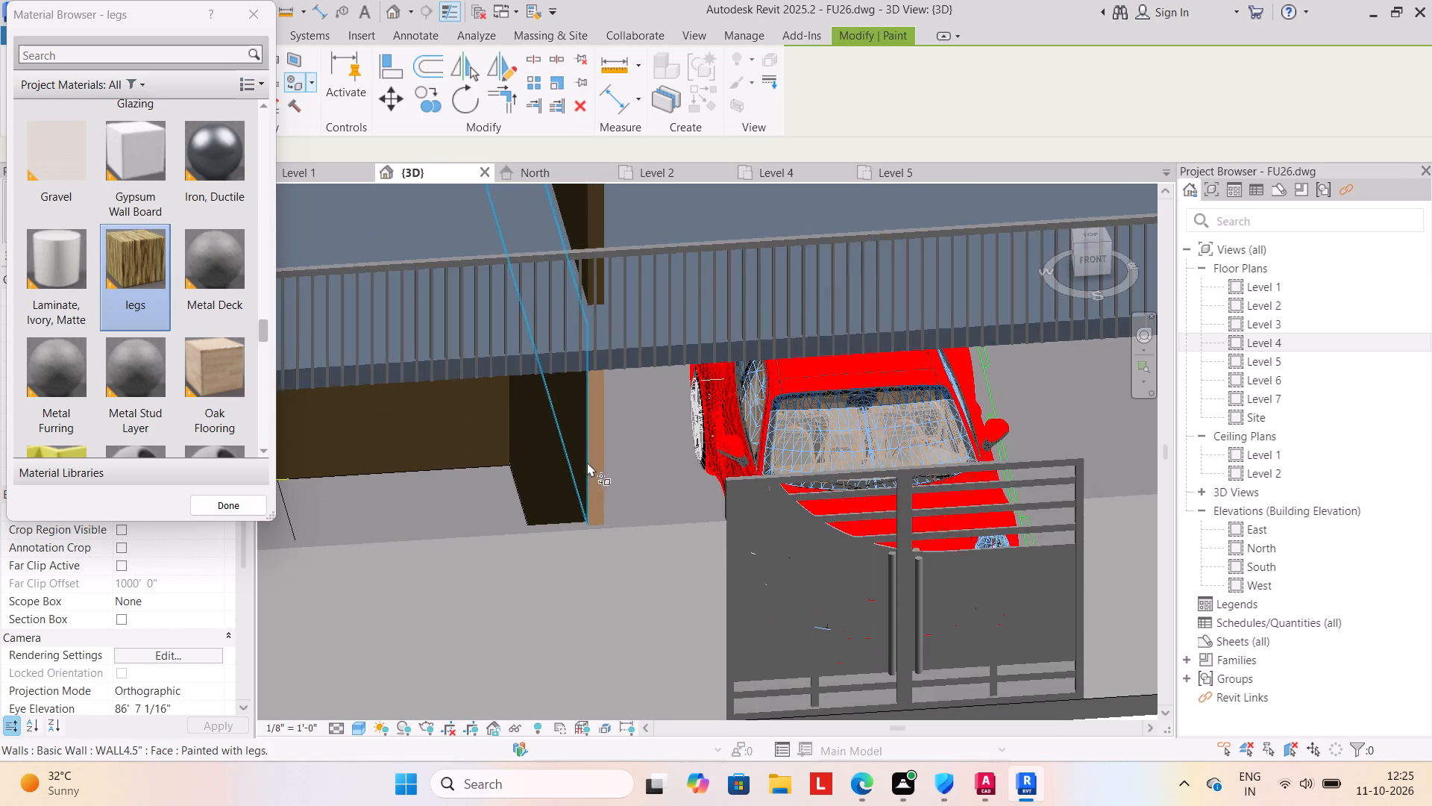
scroll(598, 497, "up", 4)
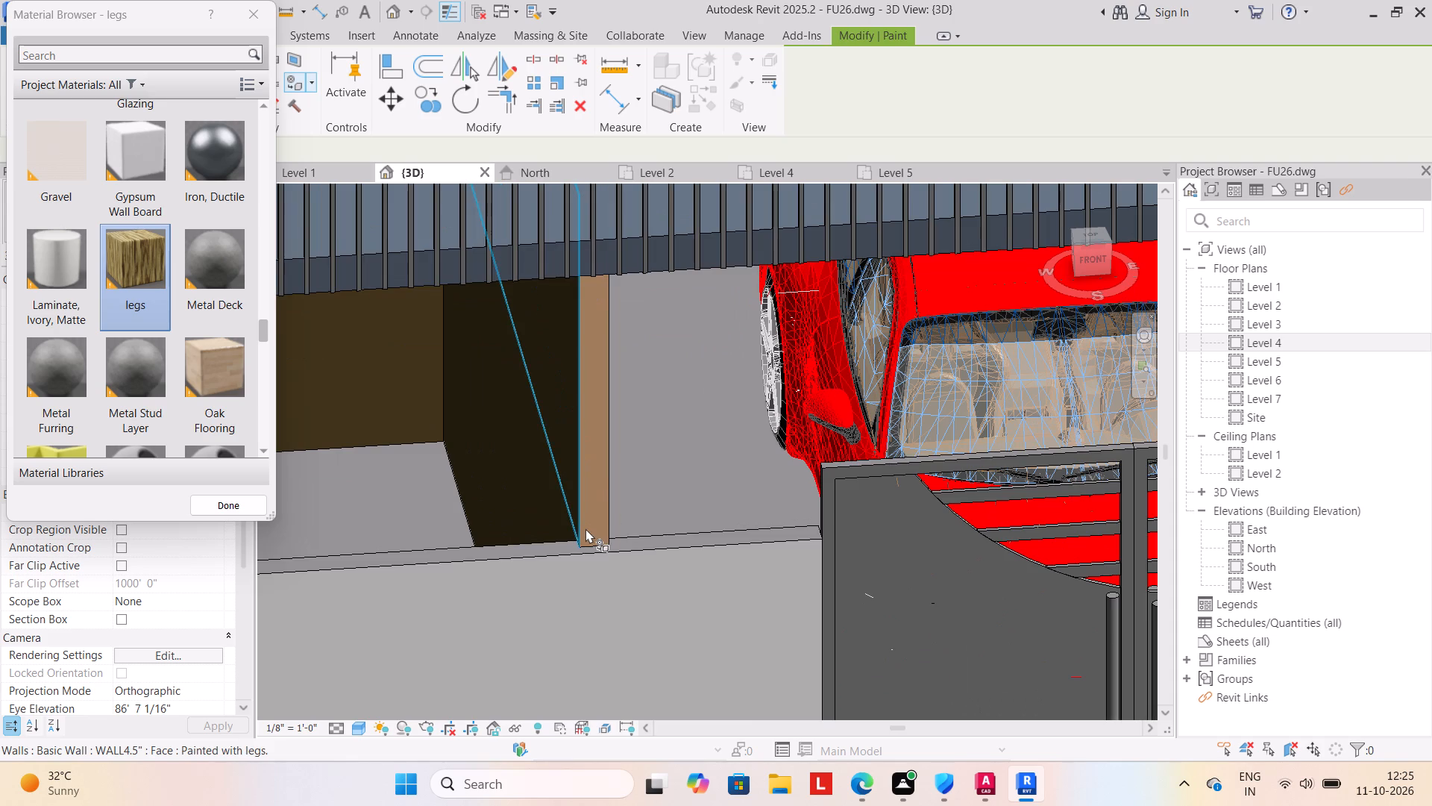
left_click(585, 528)
left_click(591, 511)
Paint the outer walls along the building's right side with the legs material on all three floors.
scroll(590, 511, "down", 10)
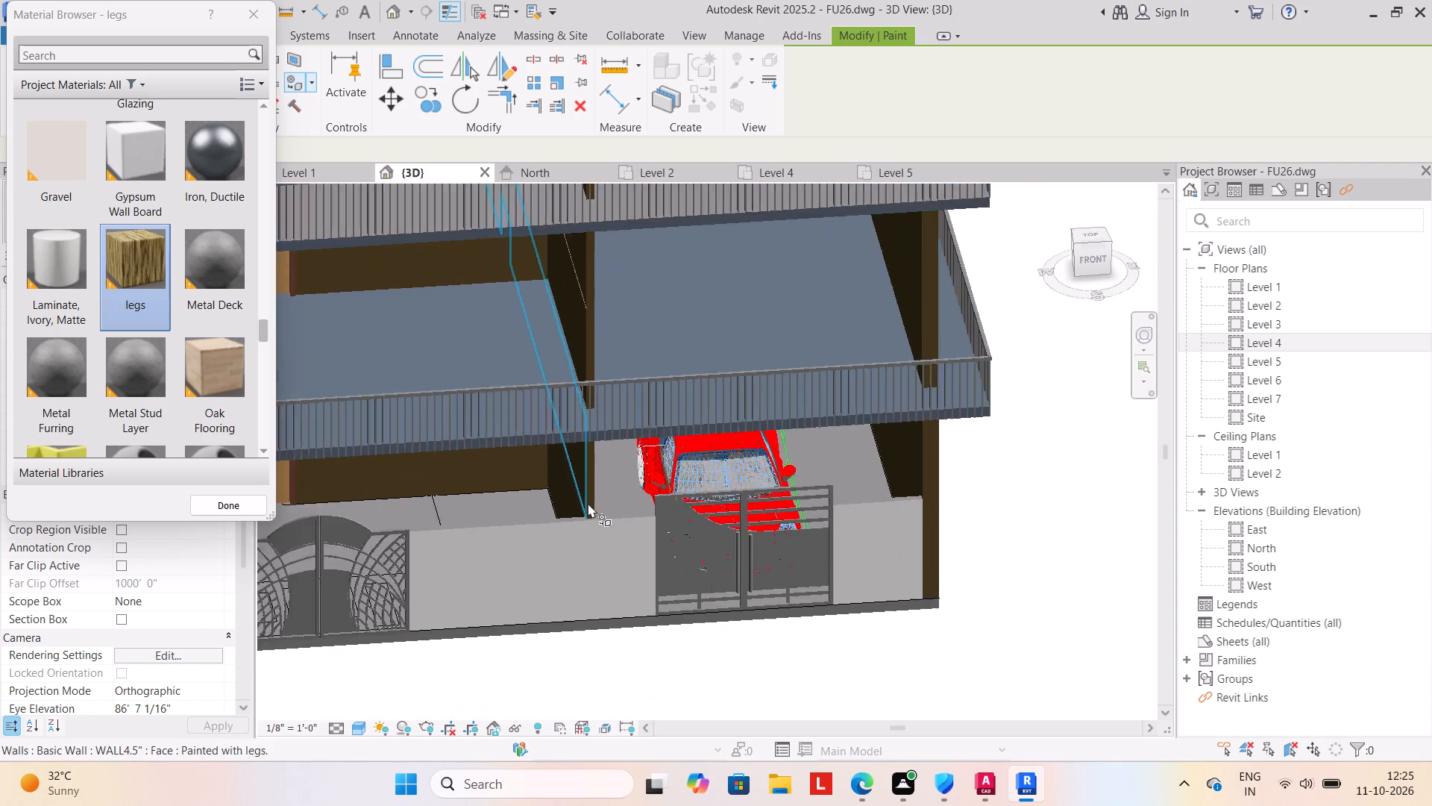
scroll(587, 512, "down", 3)
scroll(644, 614, "down", 1)
middle_click_drag(644, 614, 659, 495)
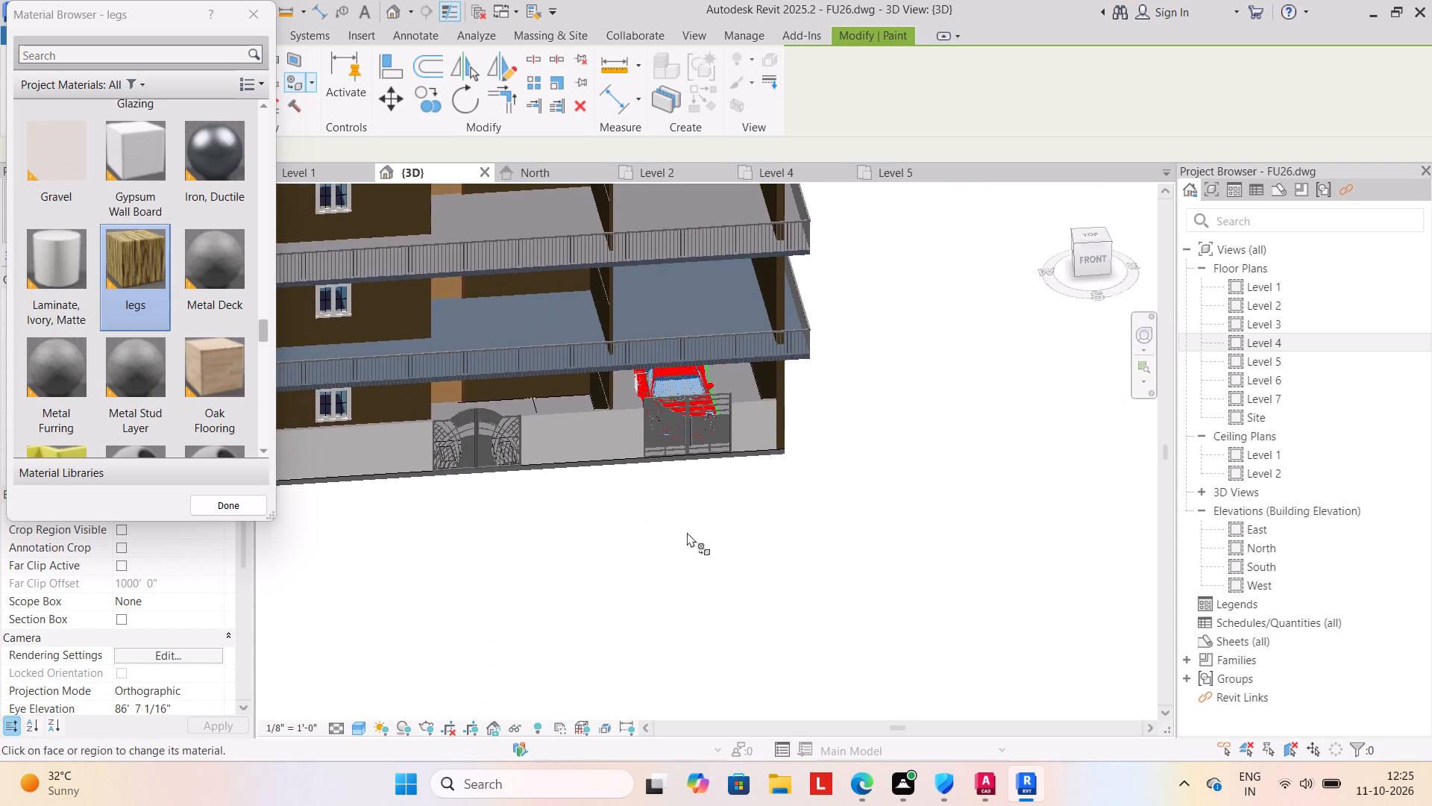
middle_click_drag(718, 549, 589, 543, "shift")
middle_click_drag(603, 444, 765, 499)
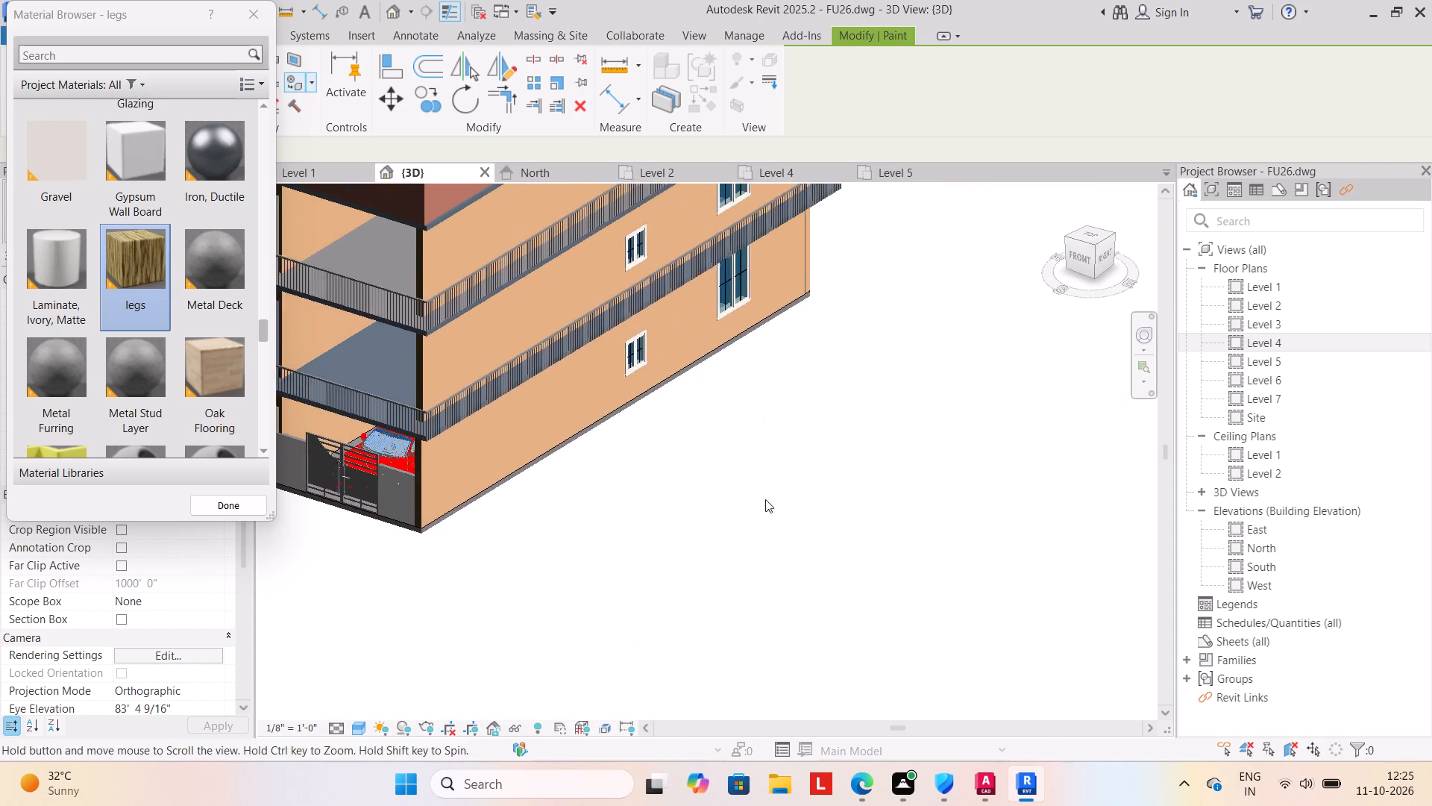
left_click(543, 419)
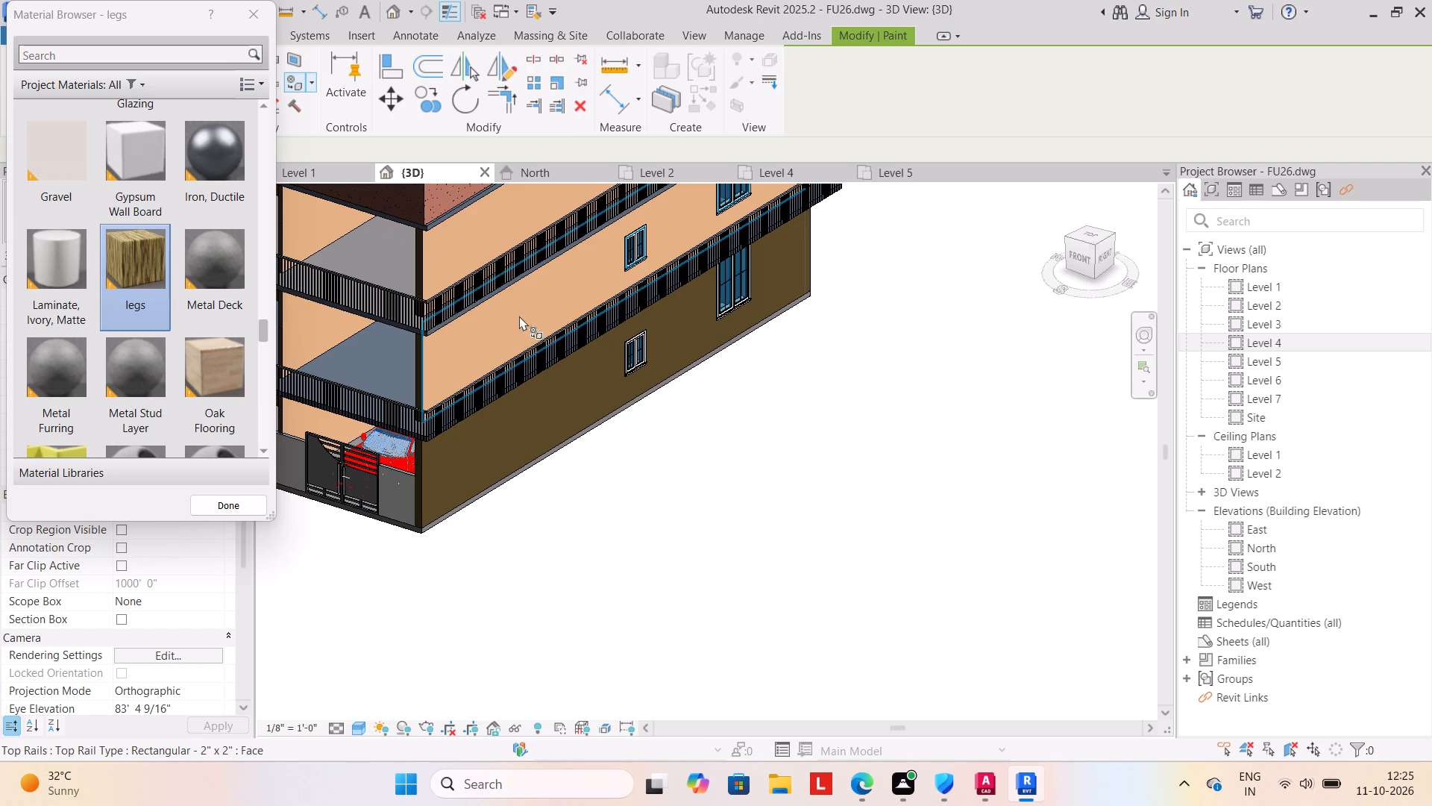
left_click(519, 314)
left_click(483, 234)
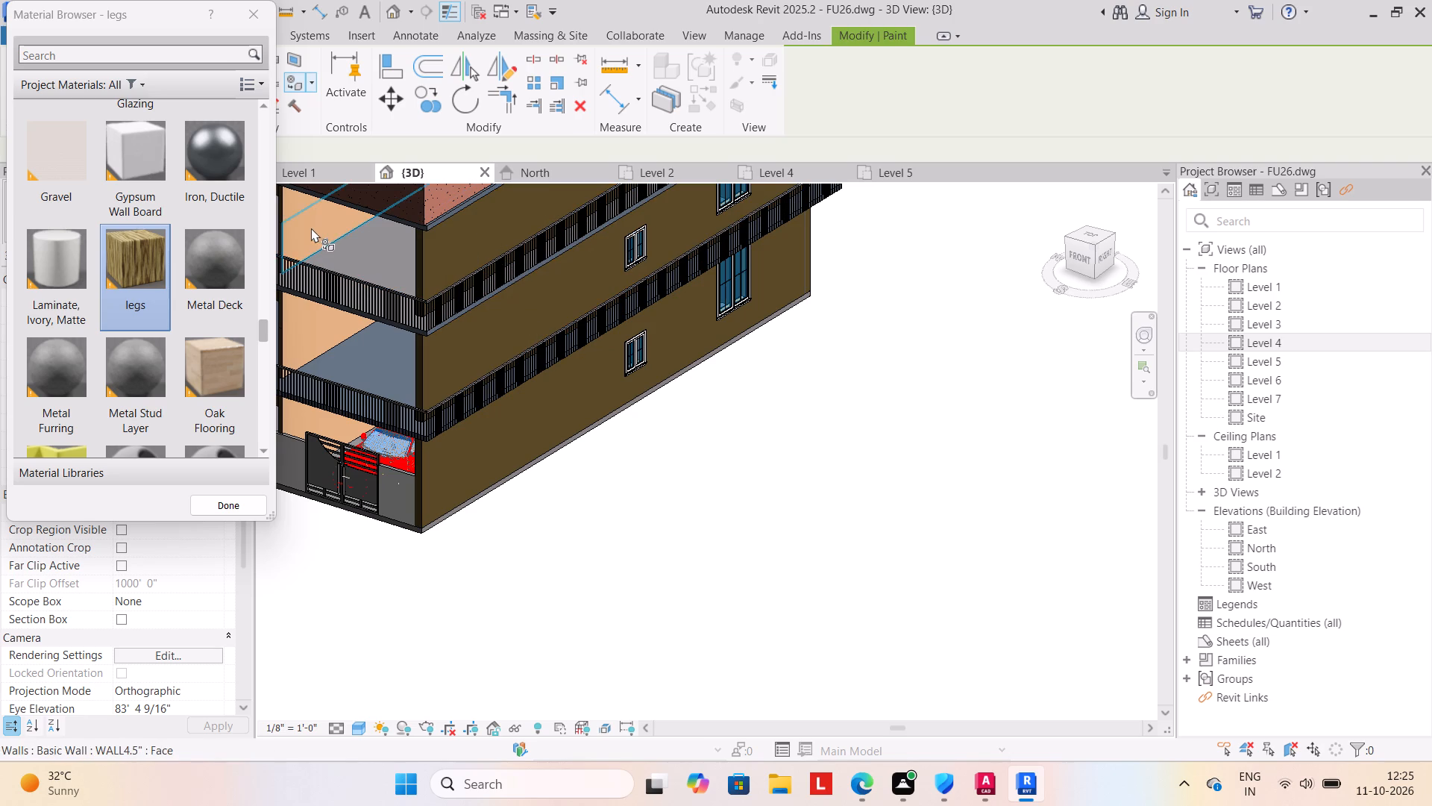
Paint the dividing wall's faces on the car-parking side with the legs material on the top, middle and ground floors.
left_click(311, 228)
left_click(294, 201)
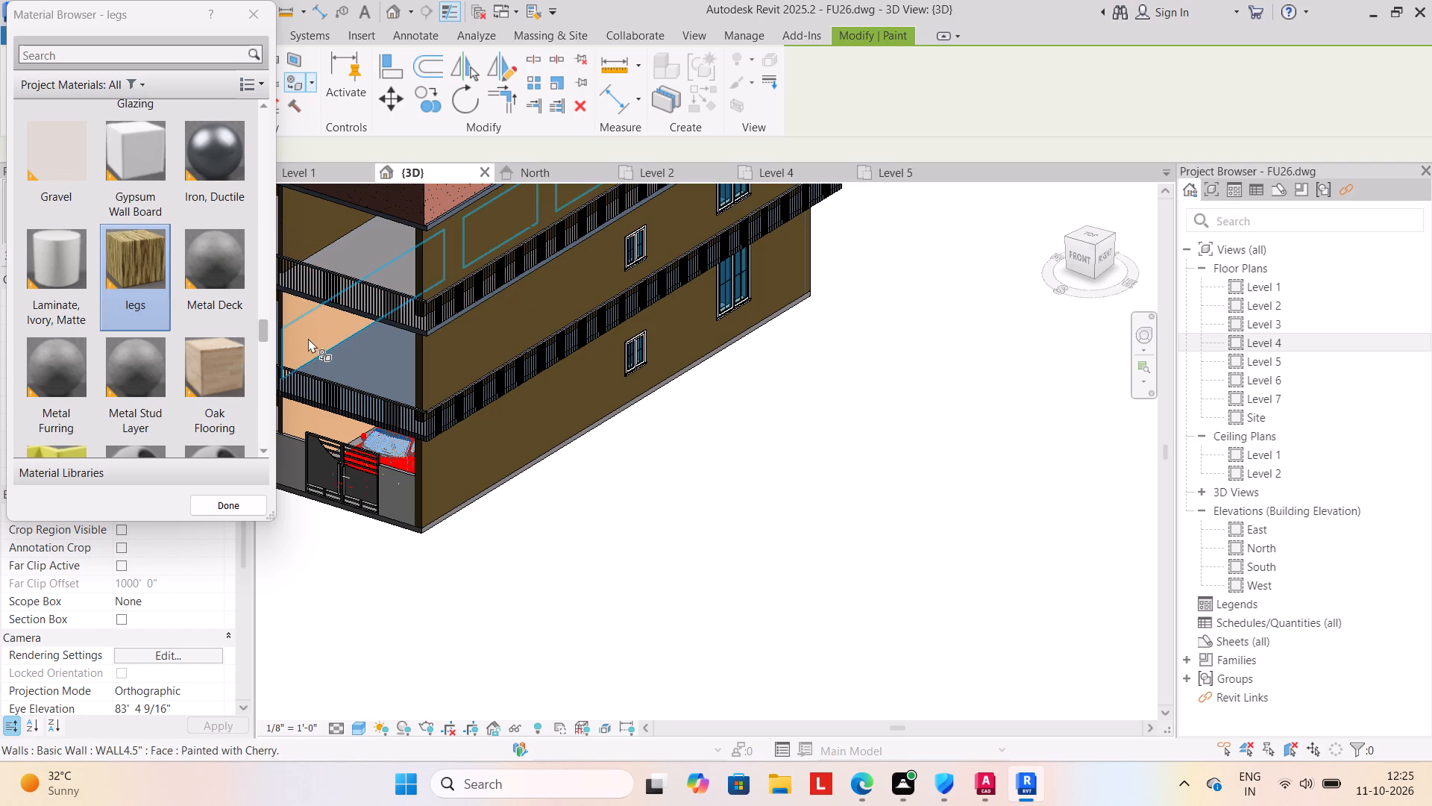
left_click(308, 338)
left_click(295, 304)
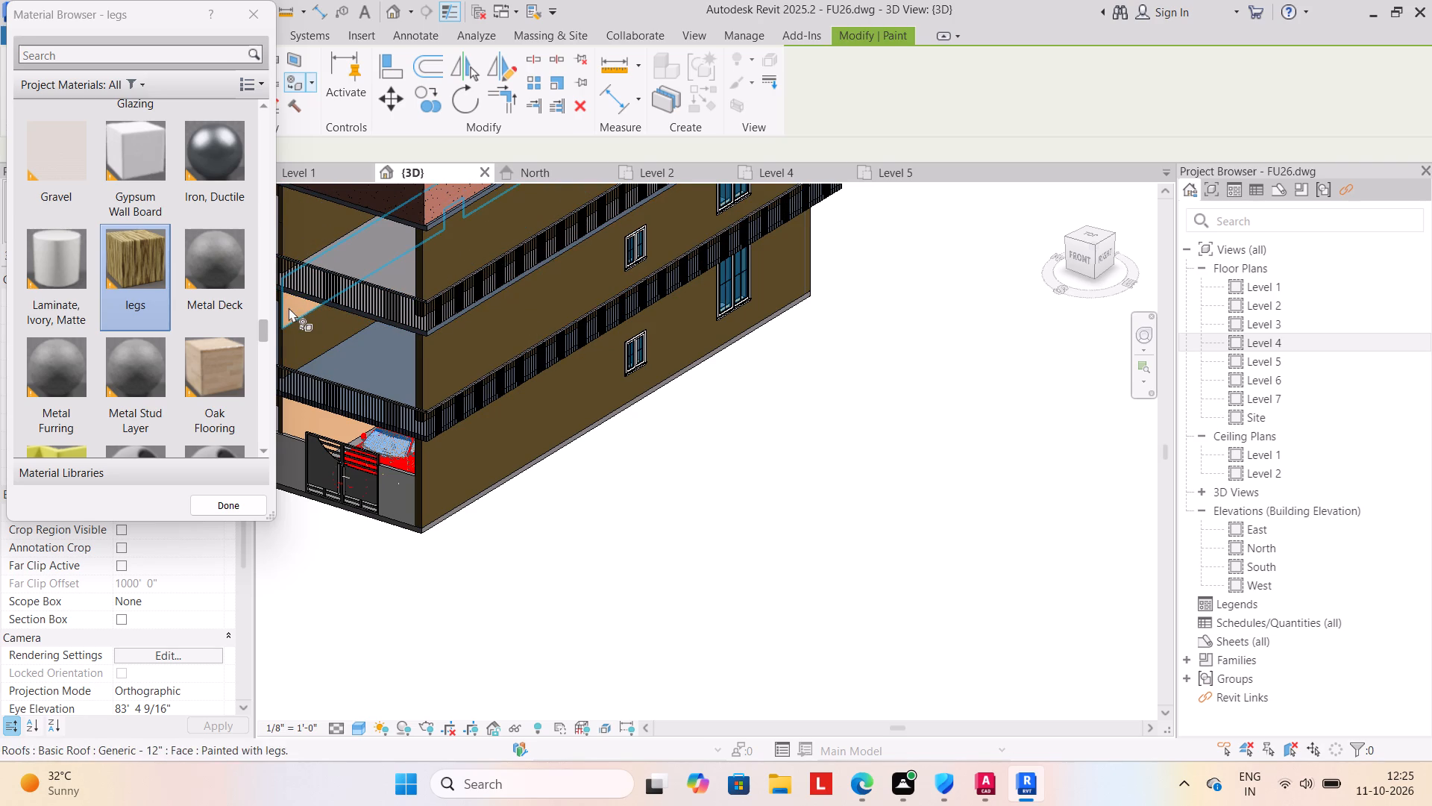
left_click(289, 307)
left_click(305, 418)
scroll(327, 423, "up", 2)
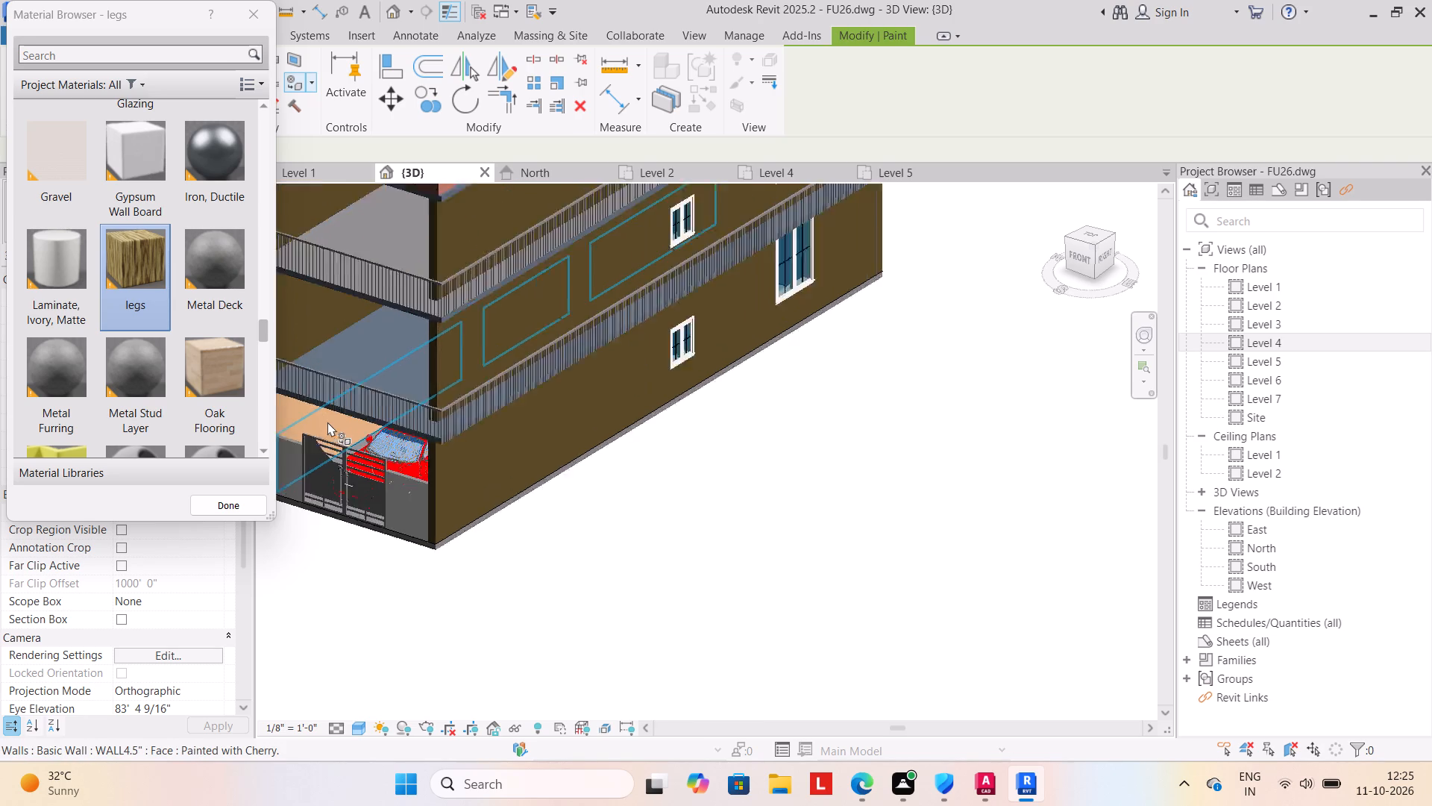
scroll(327, 422, "up", 6)
left_click(353, 432)
scroll(313, 393, "down", 3)
middle_click_drag(332, 395, 451, 366)
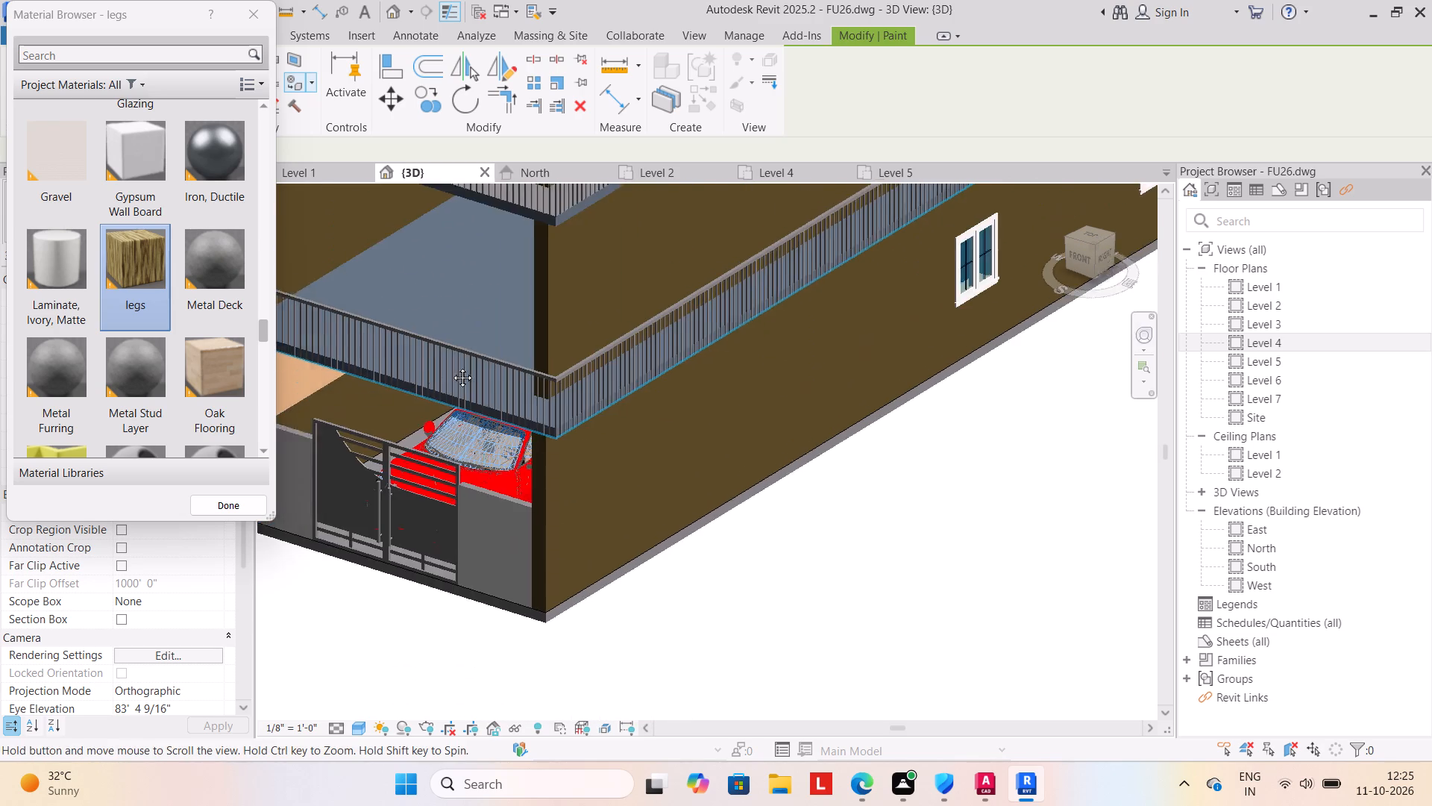
middle_click_drag(451, 366, 508, 356)
left_click(430, 360)
Paint the recess side walls beside the front windowed rooms with the legs material on the ground, middle and top floors.
scroll(471, 448, "down", 8)
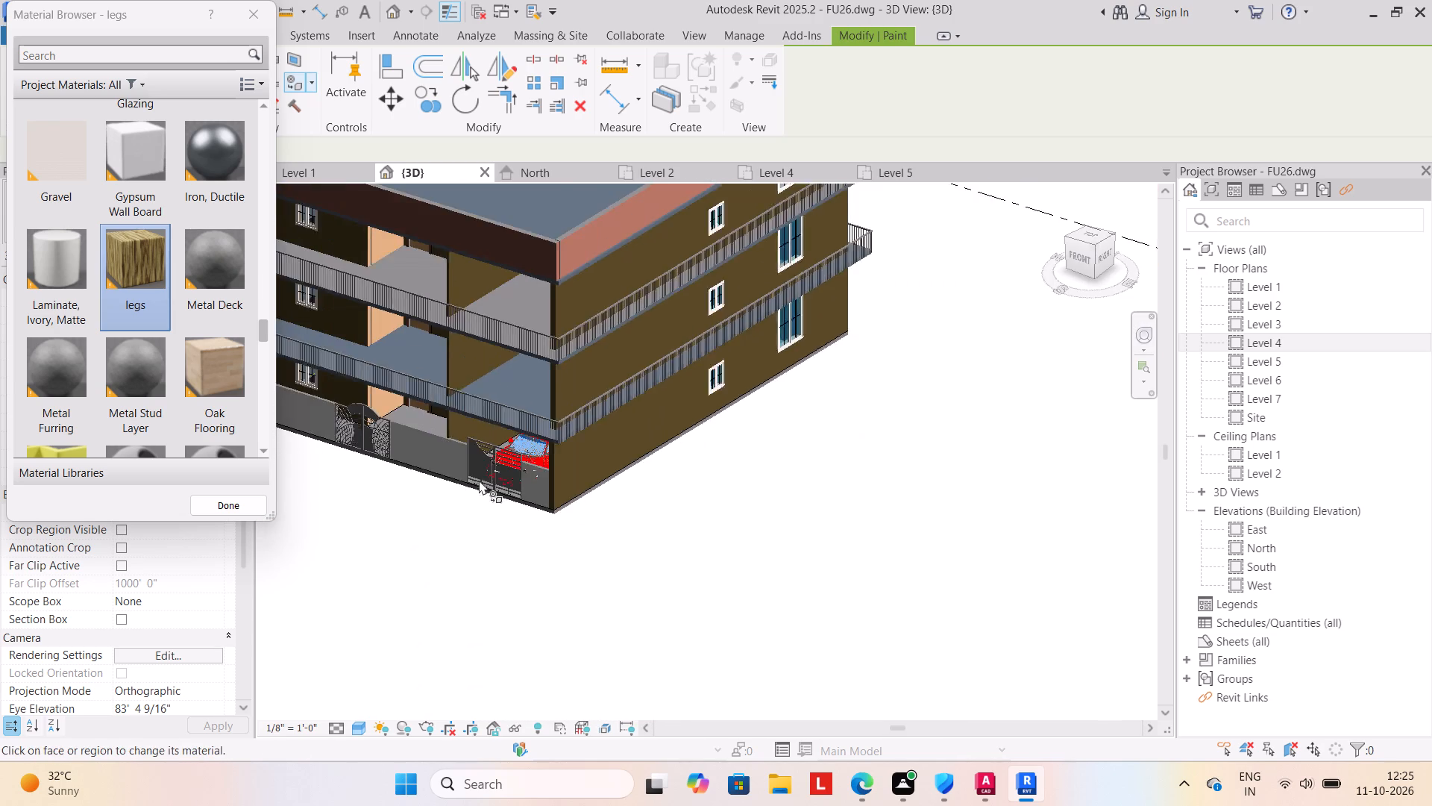
scroll(398, 410, "up", 8)
left_click(400, 414)
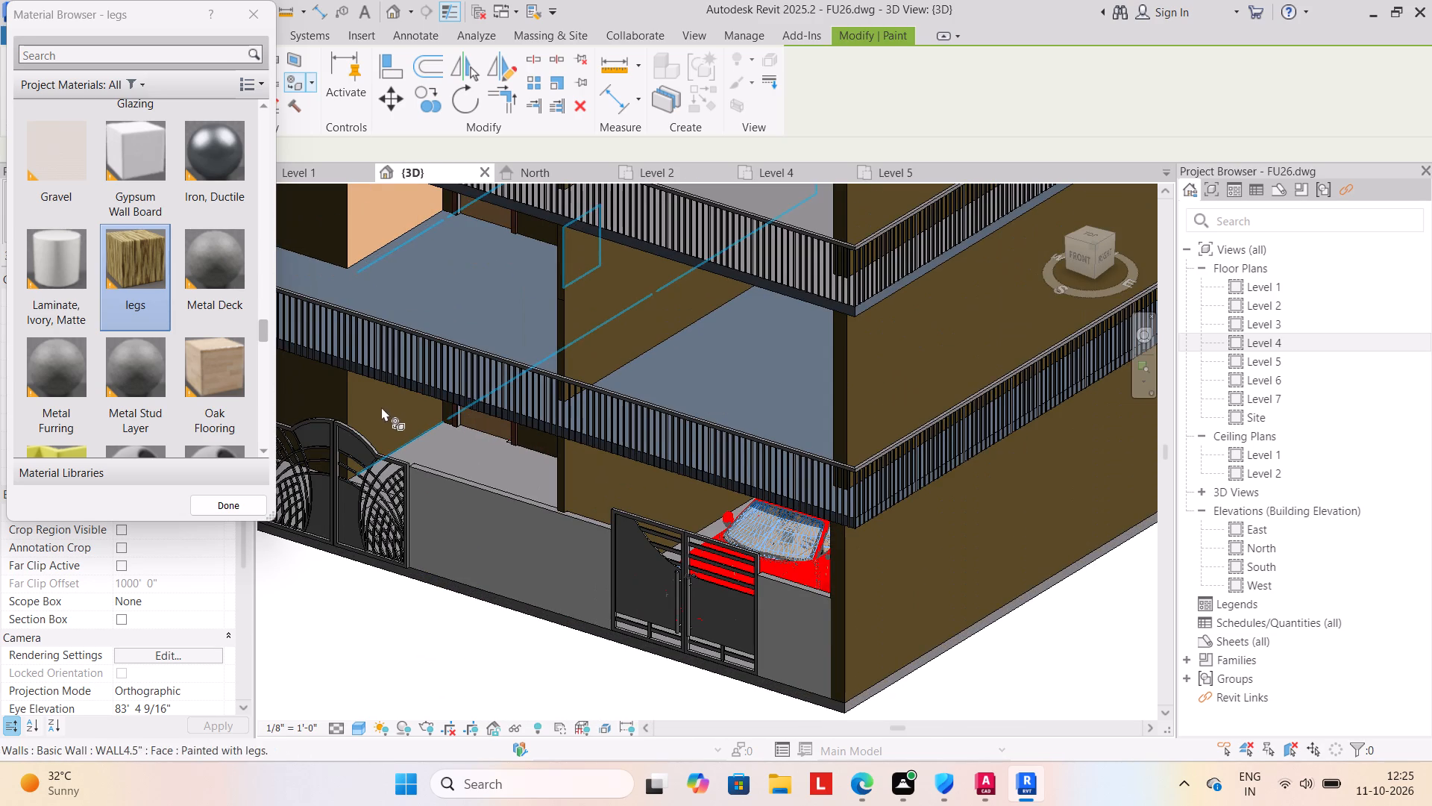
left_click(383, 219)
scroll(479, 434, "down", 4)
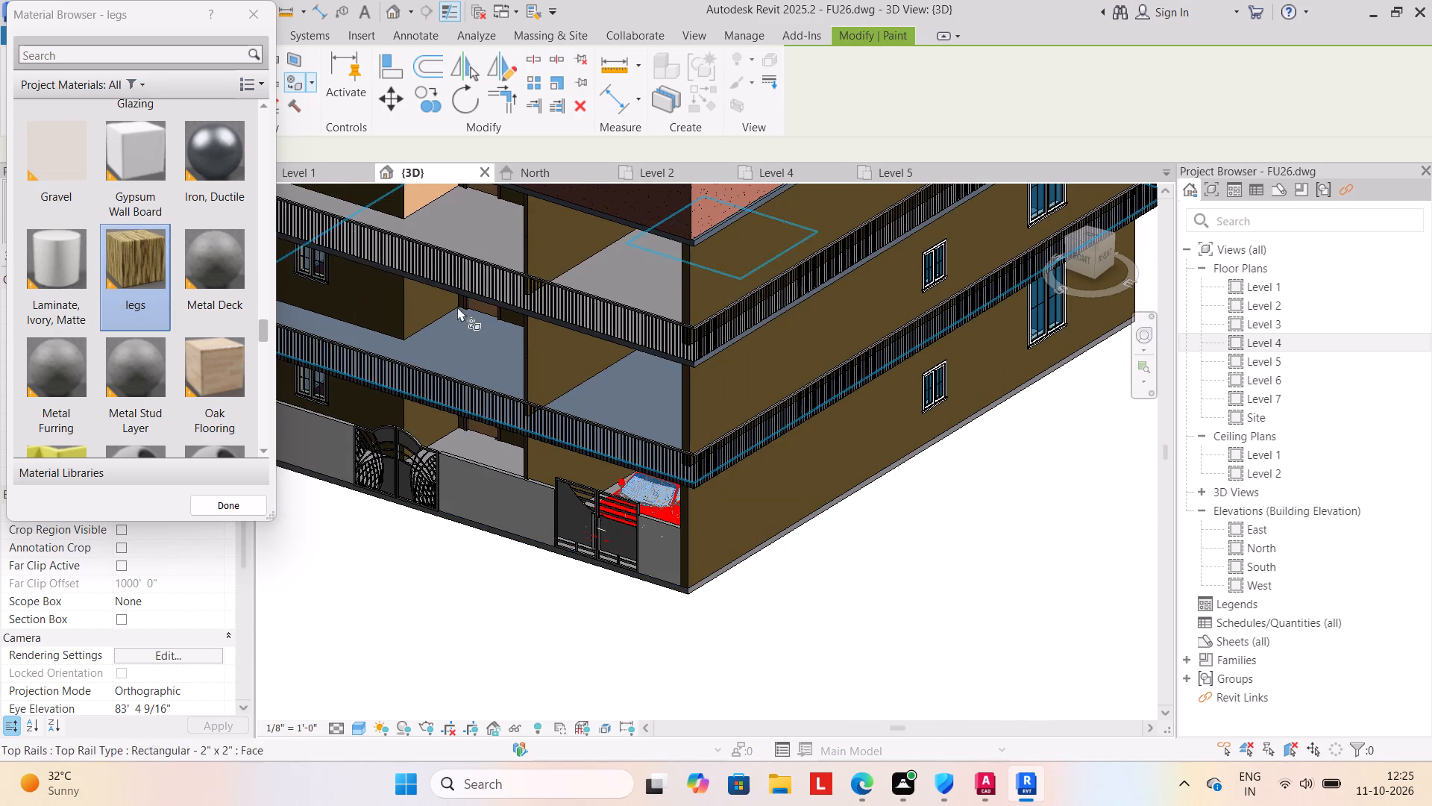
left_click_drag(419, 199, 417, 207)
middle_click_drag(491, 339, 562, 528)
left_click(489, 377)
Paint the building's rear walls with the legs material on the ground, middle and top floors.
scroll(641, 566, "down", 8)
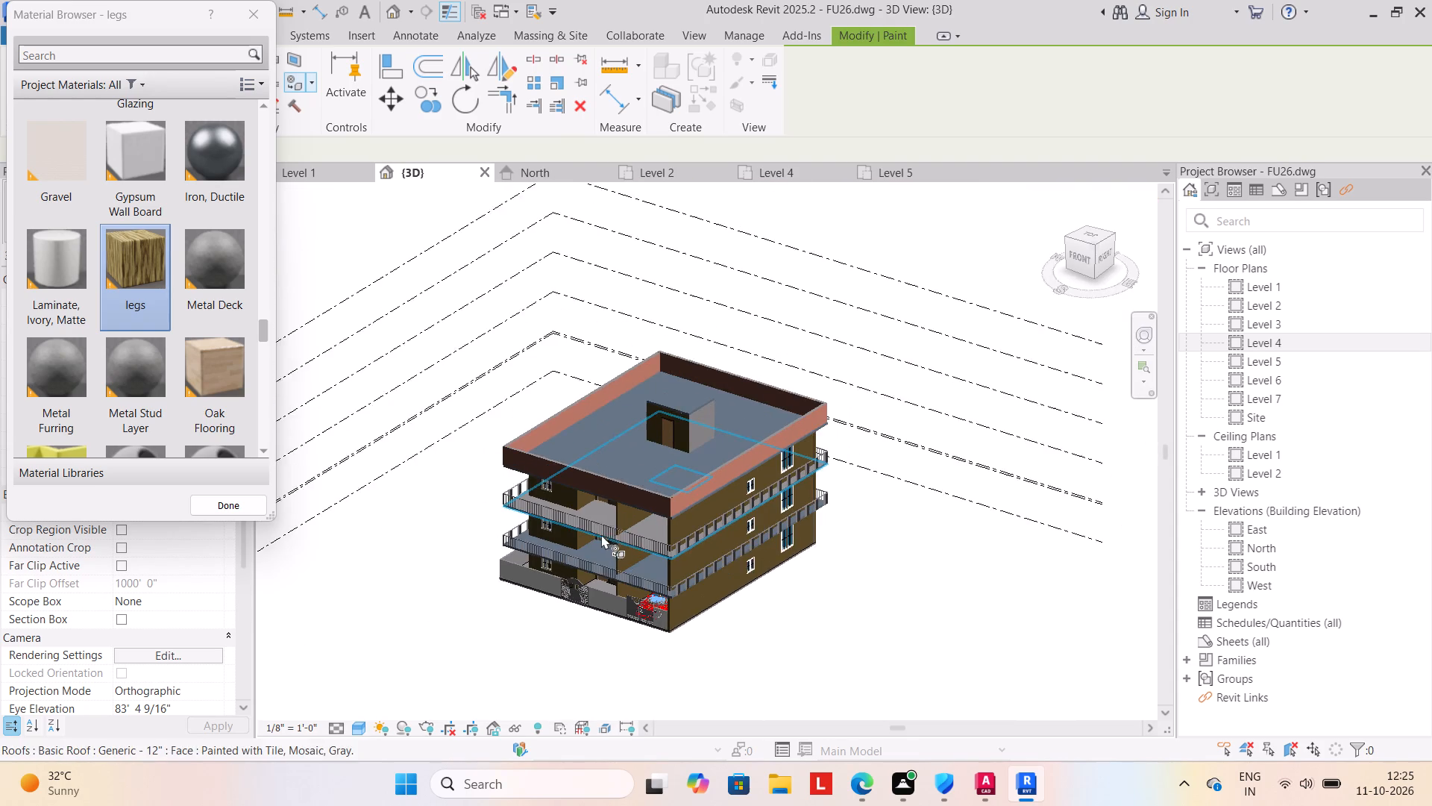
middle_click_drag(601, 534, 580, 443)
middle_click_drag(764, 569, 474, 475, "shift")
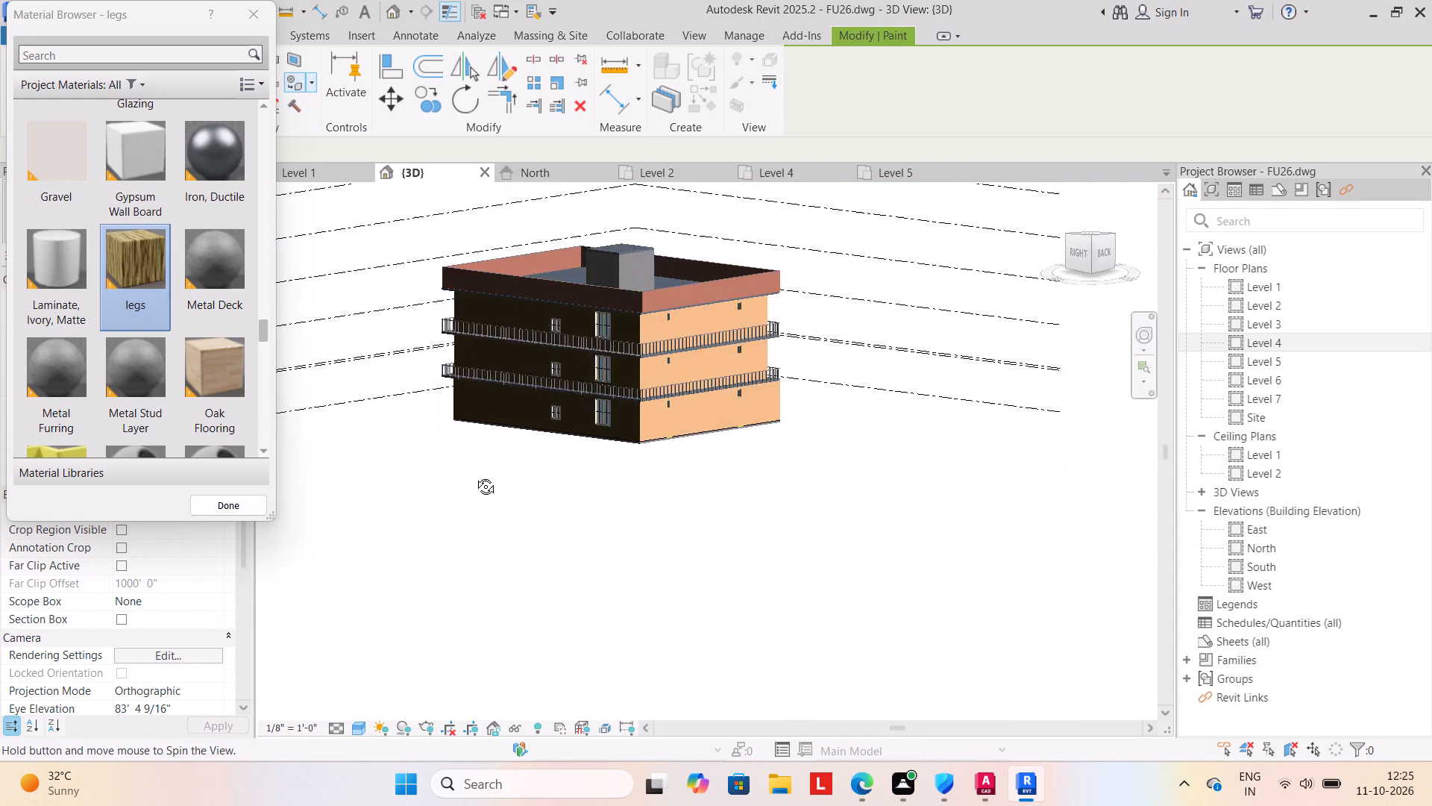
middle_click_drag(474, 475, 471, 467, "shift")
left_click(709, 413)
left_click(692, 362)
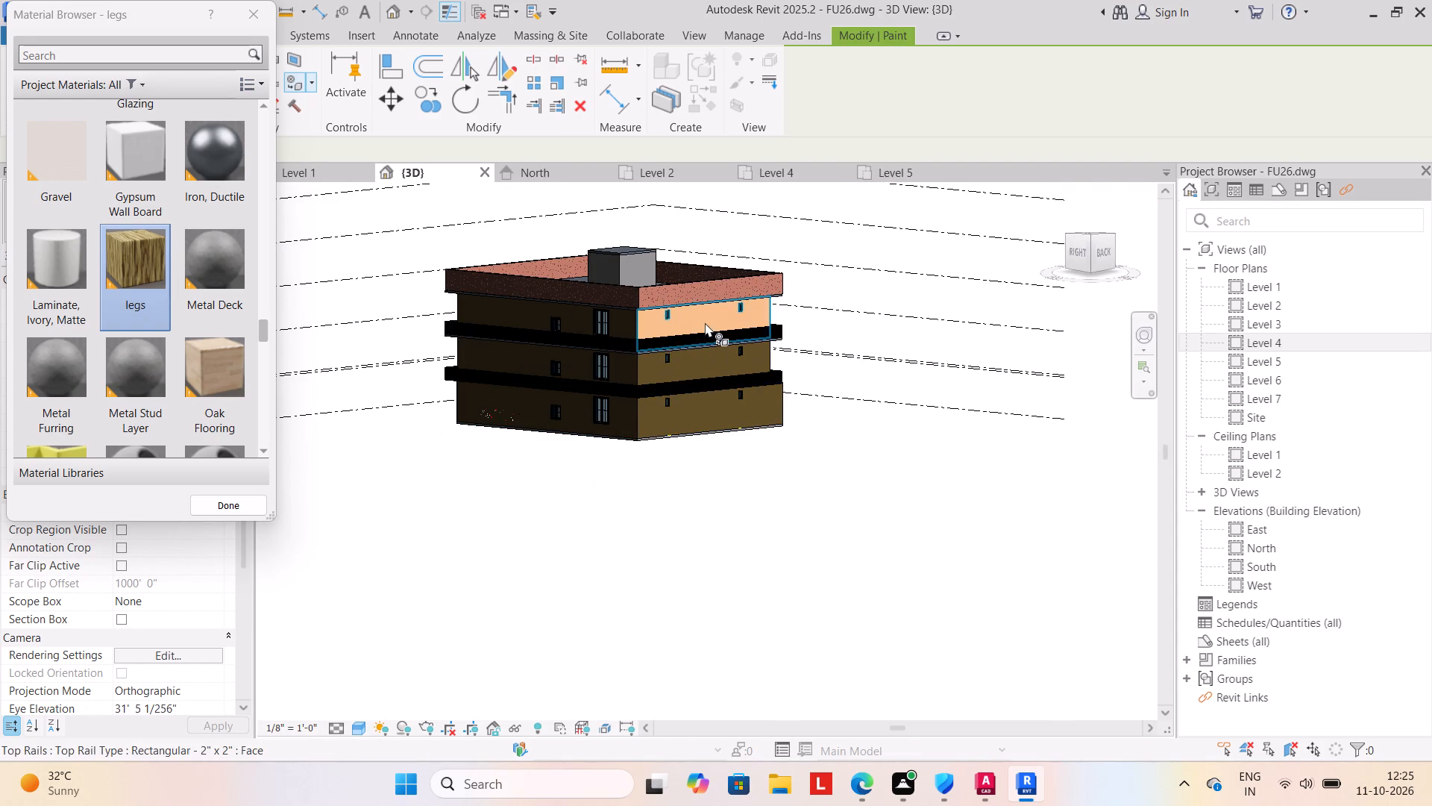
left_click(705, 320)
Paint the narrow grey wall strip at the middle floor's rear-left corner with the legs material.
middle_click_drag(875, 537, 551, 546)
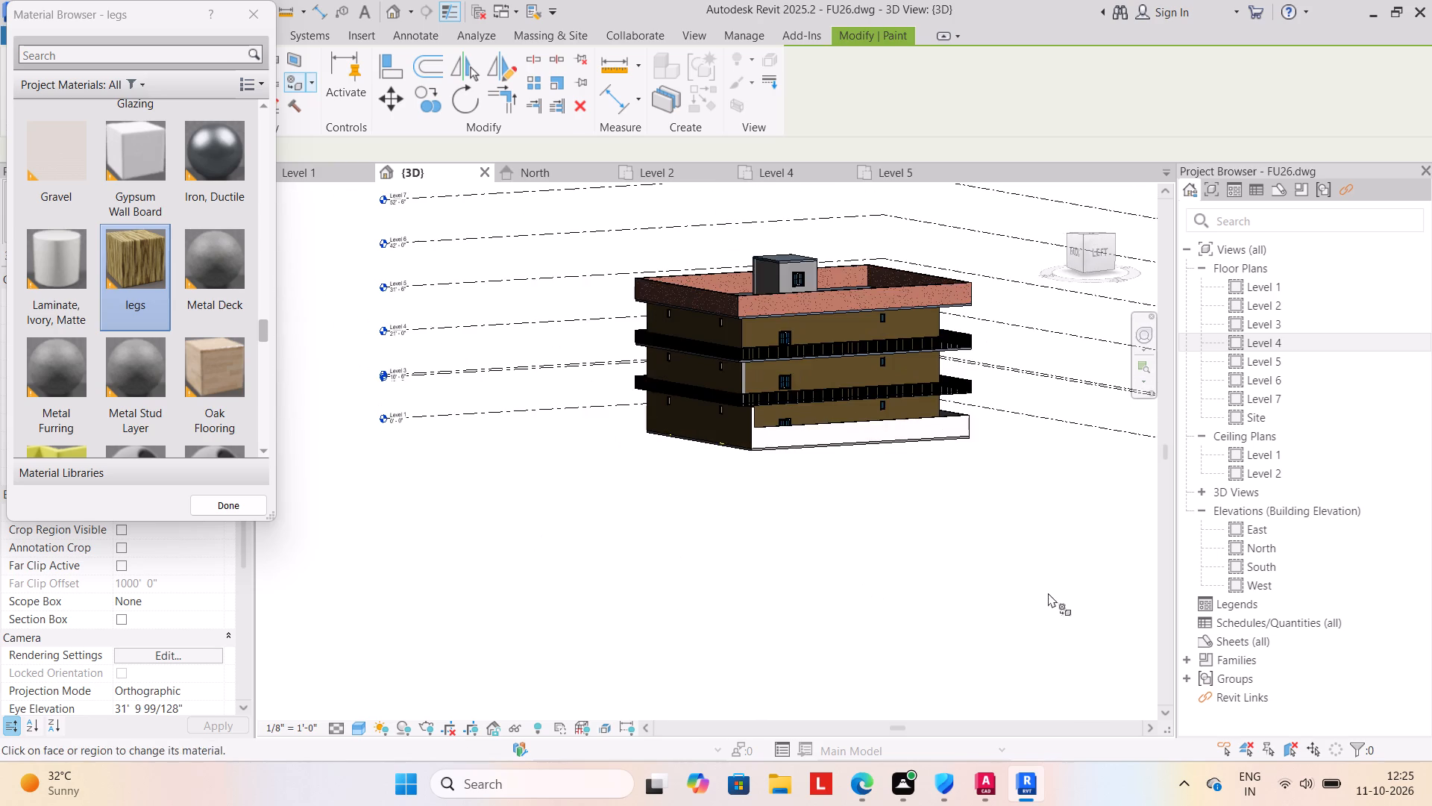
middle_click_drag(1050, 593, 938, 618, "shift")
middle_click_drag(887, 618, 990, 615, "shift")
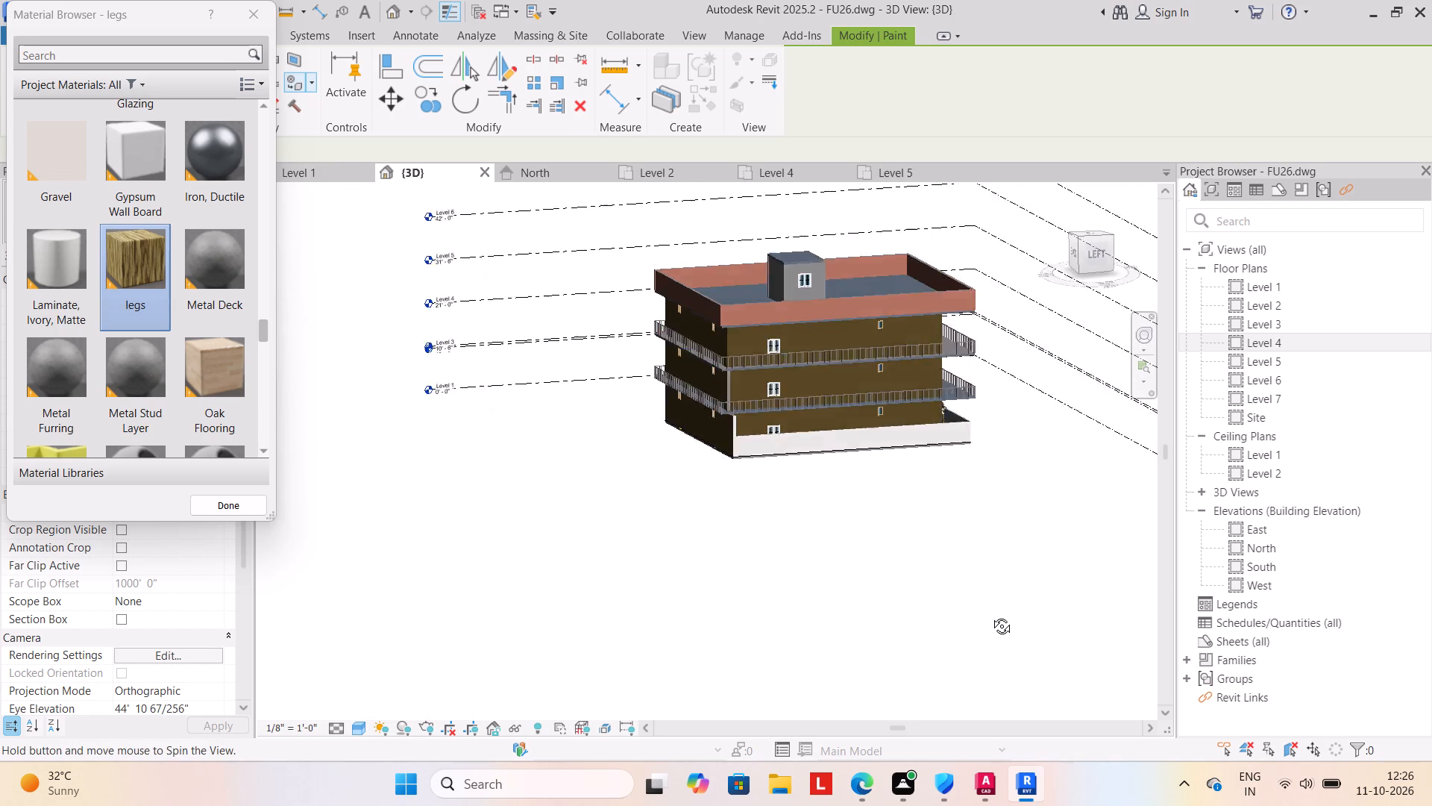
middle_click_drag(990, 615, 1006, 613, "shift")
scroll(768, 403, "up", 8)
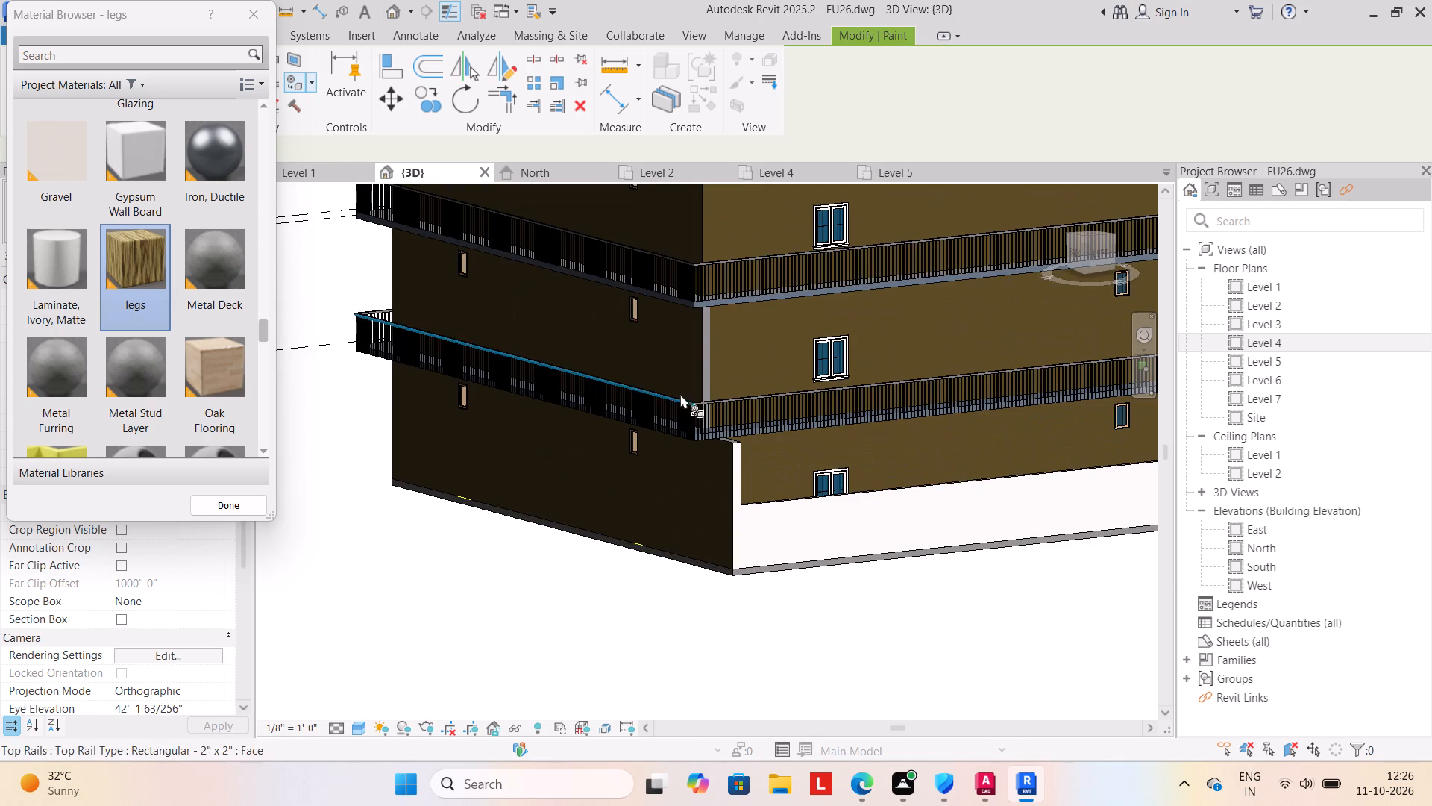
scroll(709, 359, "up", 3)
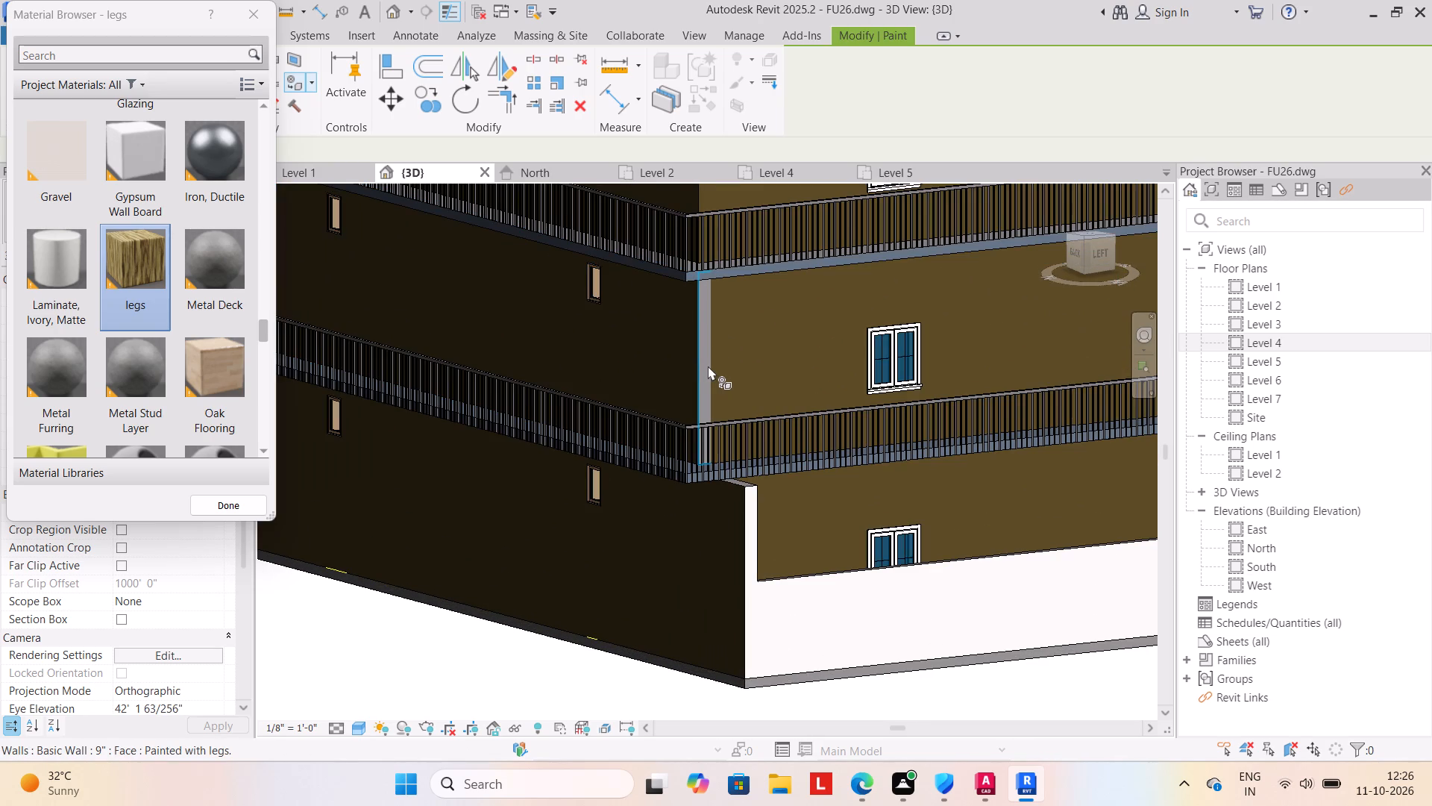
left_click(709, 366)
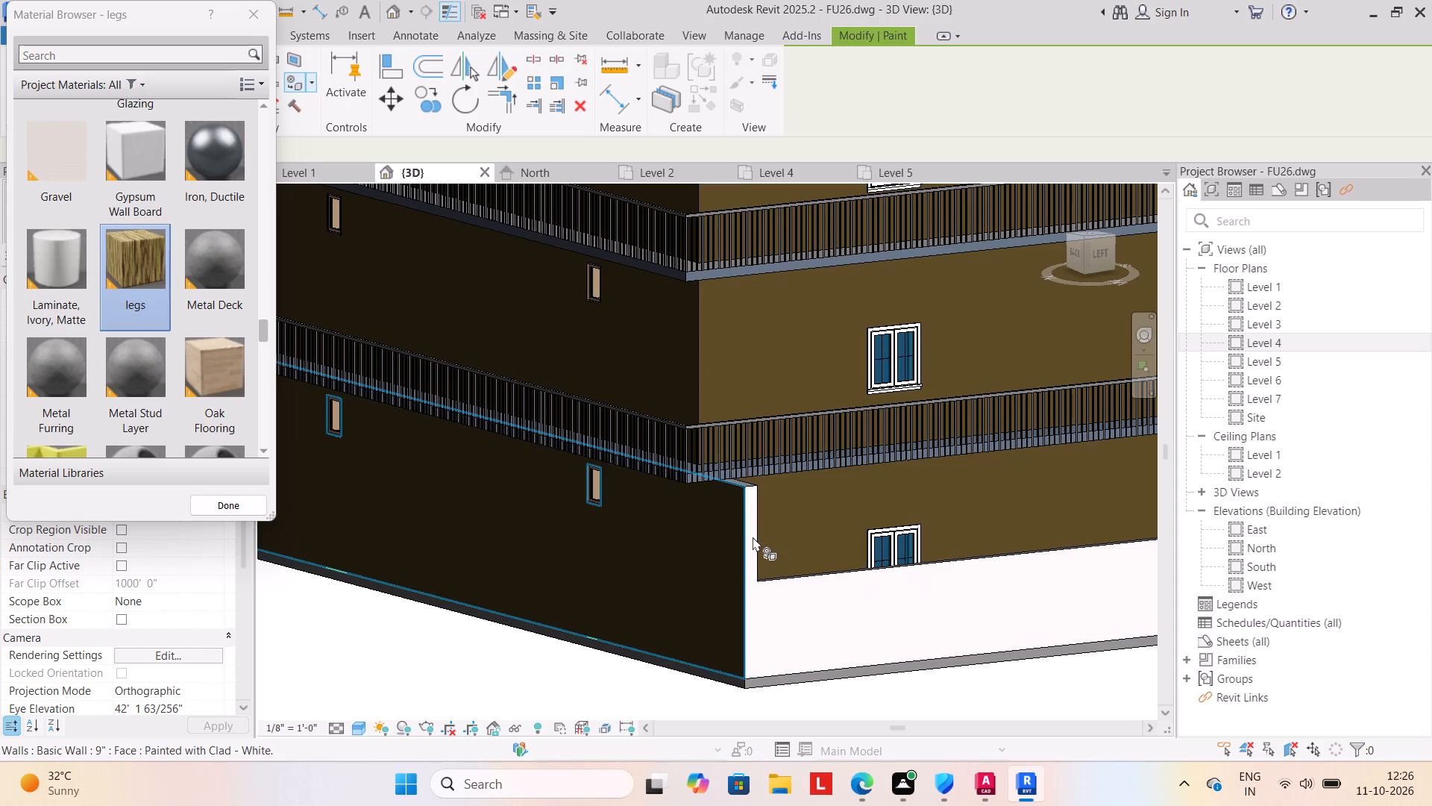
Paint the front wall of the rooftop room with the Wood - Stained material.
scroll(801, 552, "down", 9)
middle_click_drag(918, 619, 870, 623, "shift")
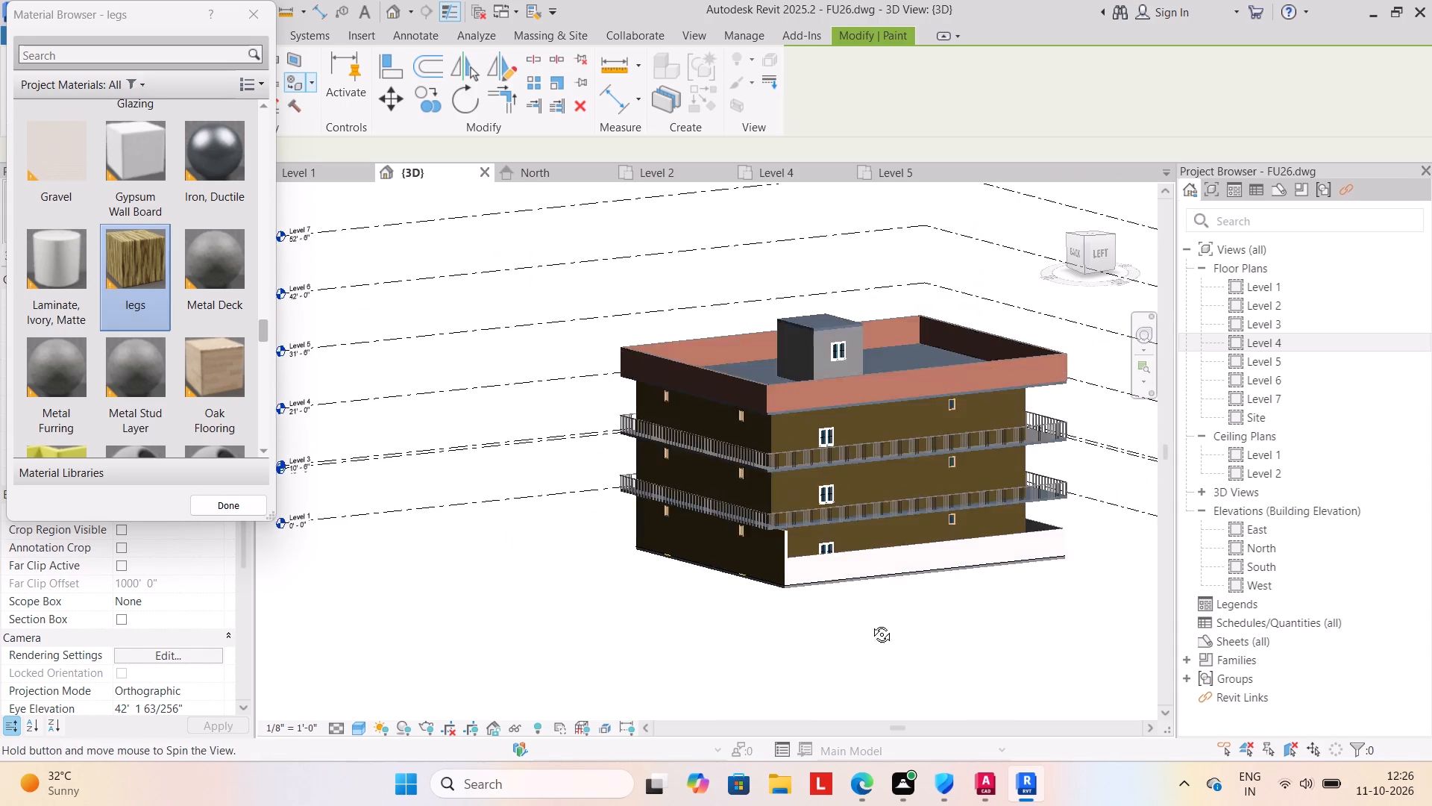
middle_click_drag(870, 623, 670, 589, "shift")
middle_click_drag(955, 654, 847, 678, "shift")
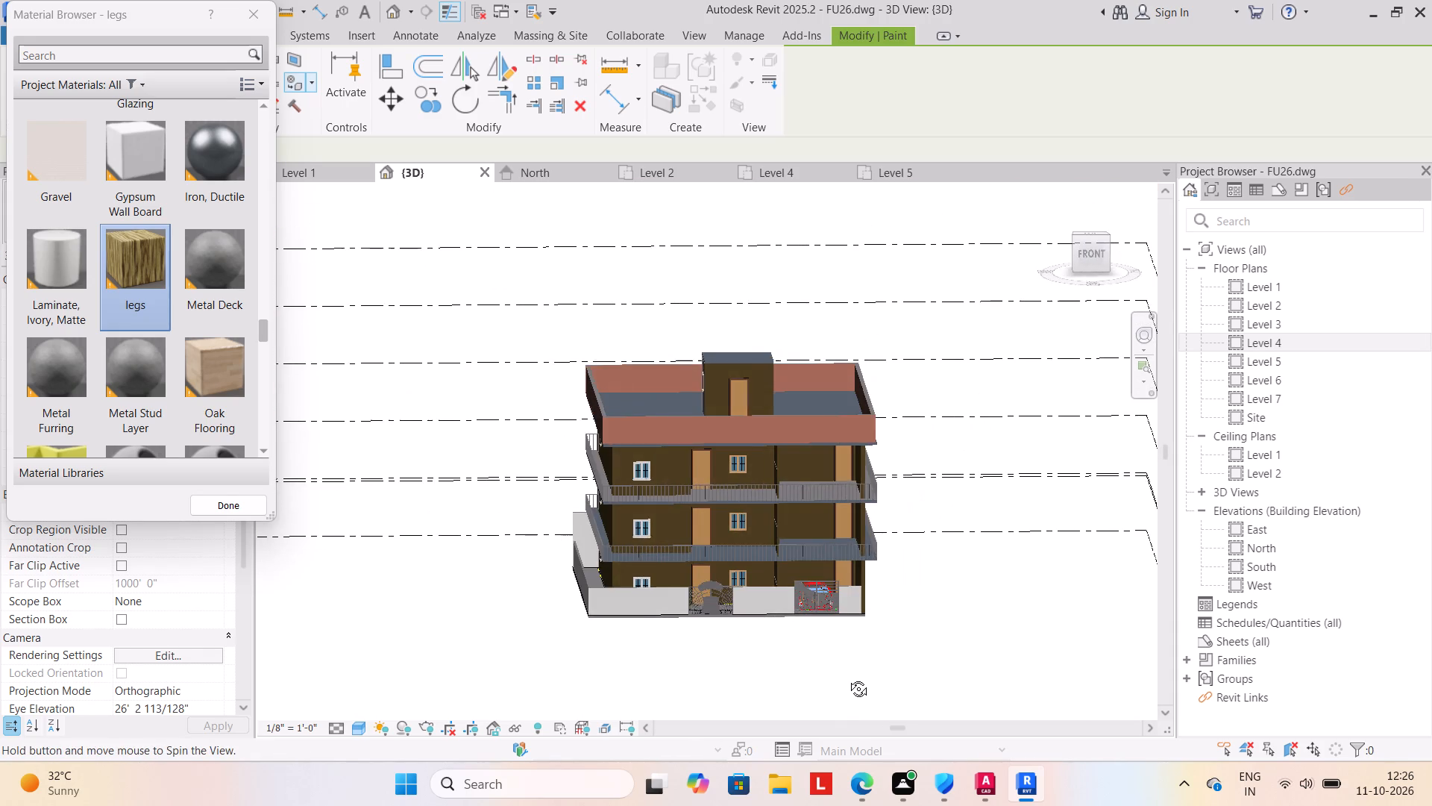
middle_click_drag(847, 678, 849, 678, "shift")
middle_click(850, 667)
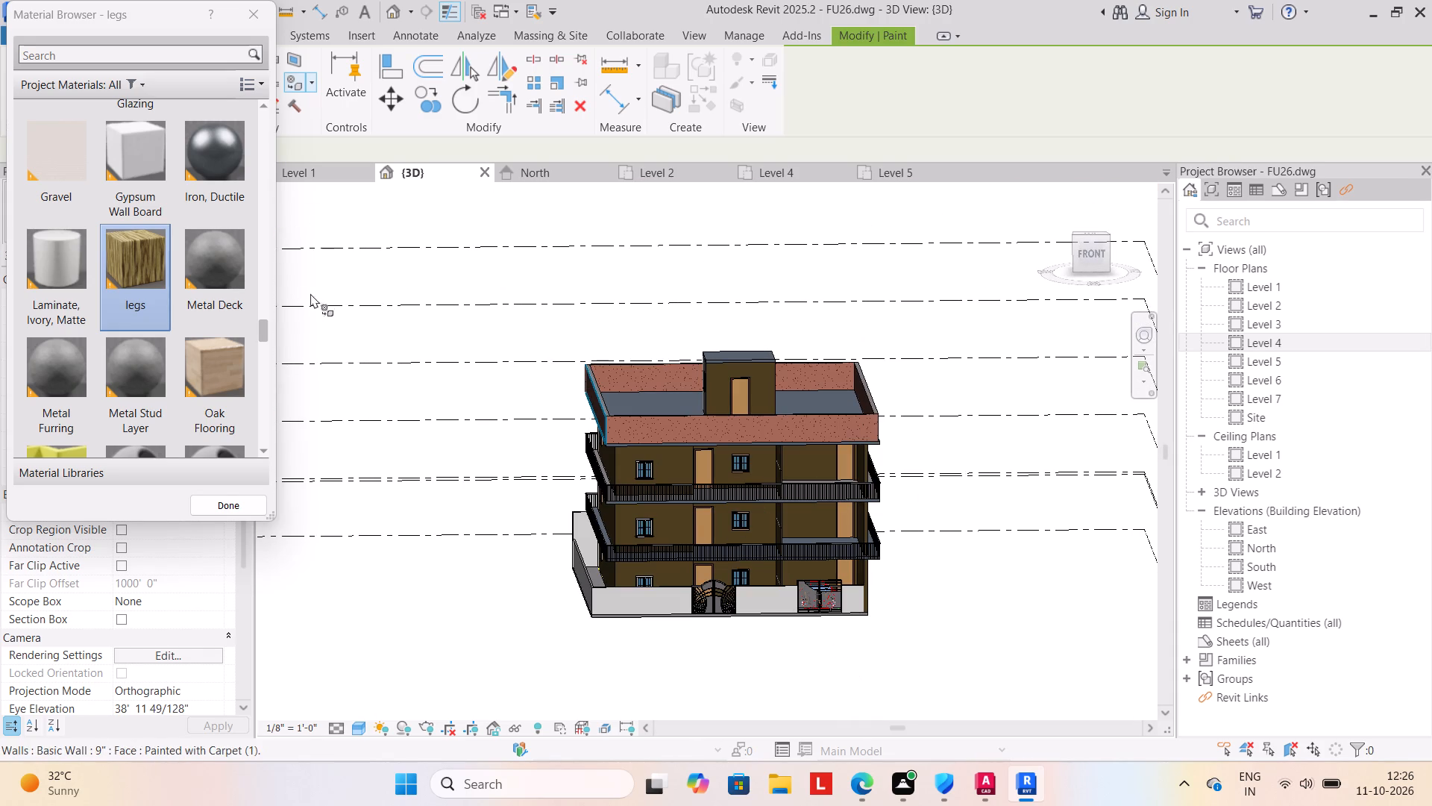
scroll(224, 385, "down", 9)
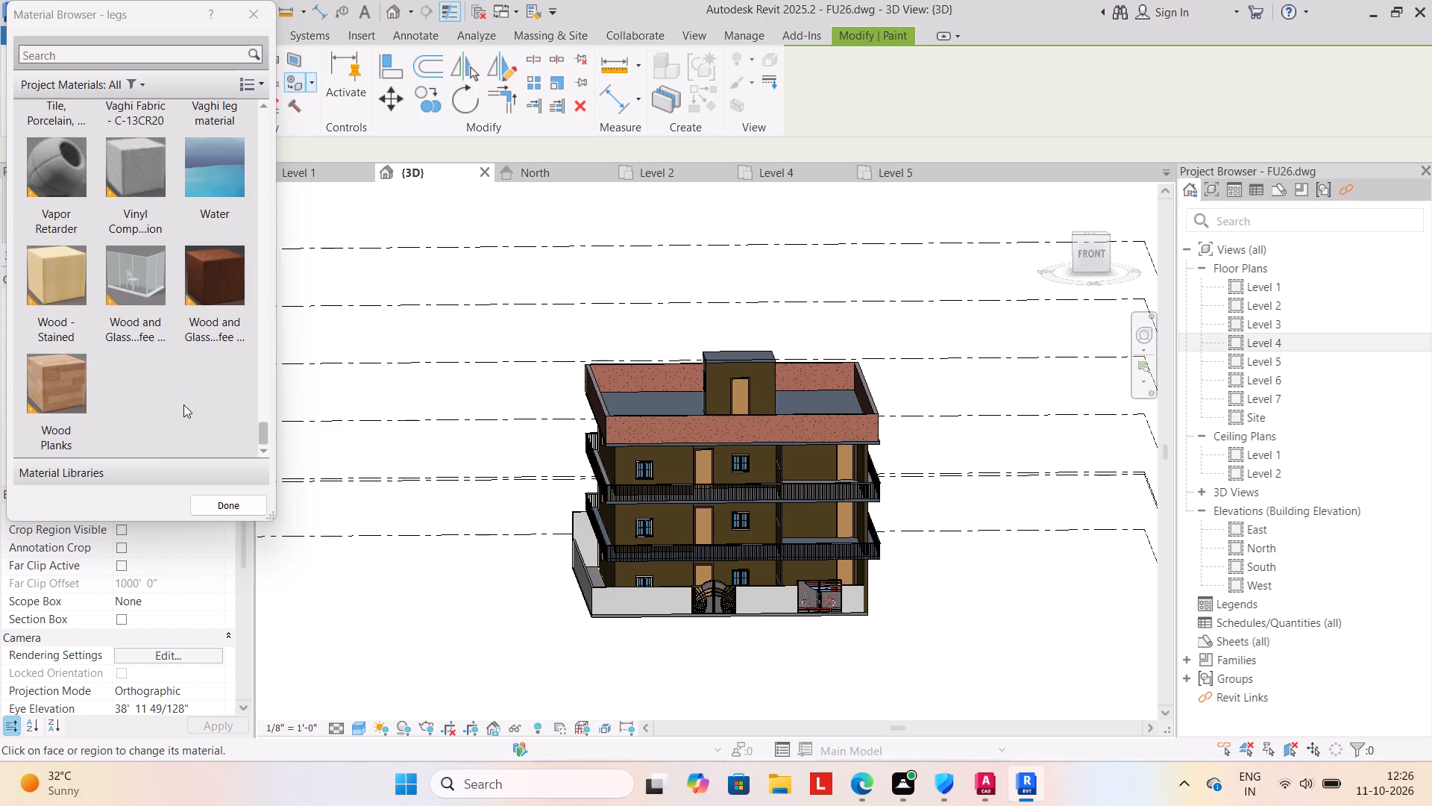
left_click(76, 275)
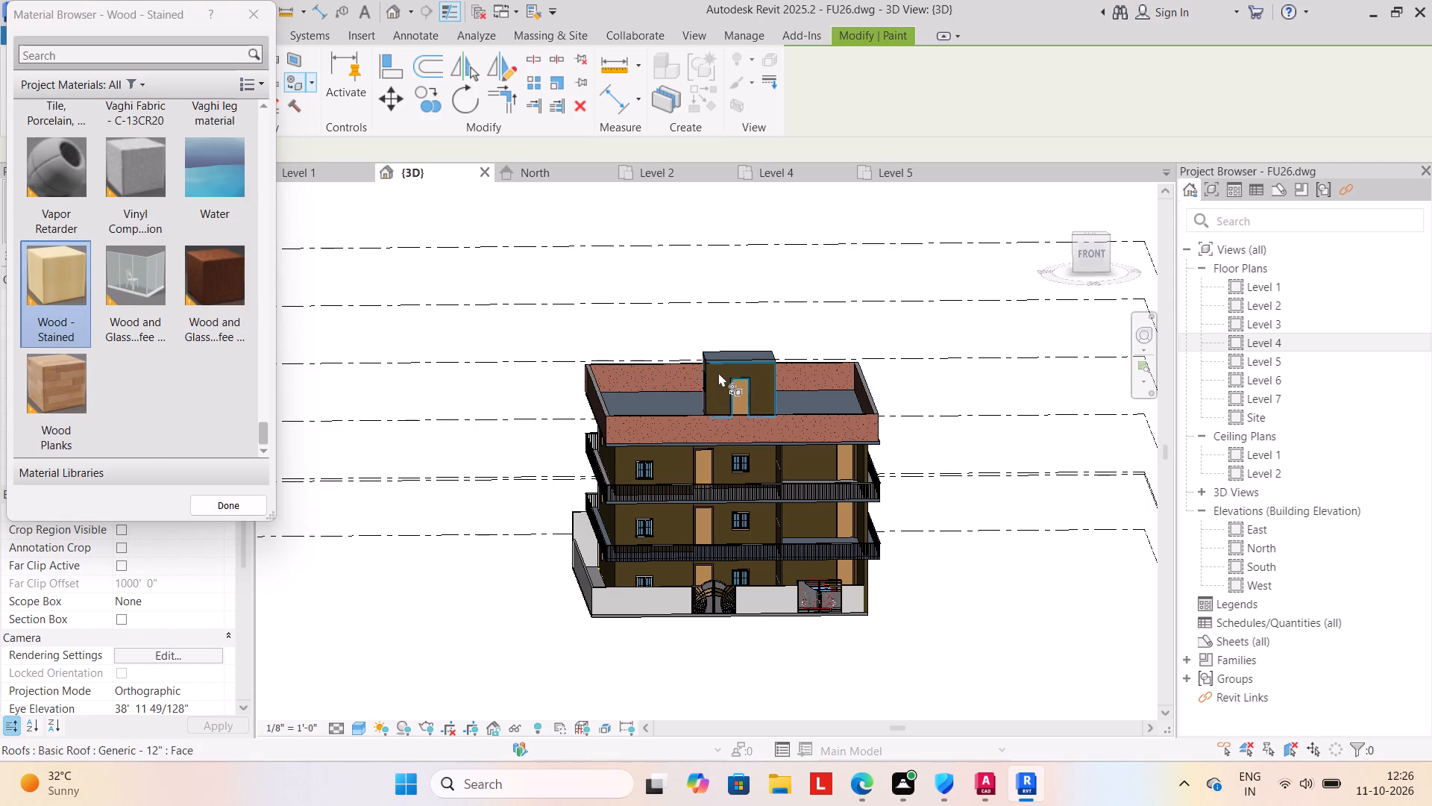
left_click(718, 372)
Paint the right, rear and left walls of the rooftop room with Wood - Stained.
middle_click_drag(924, 581, 814, 599, "shift")
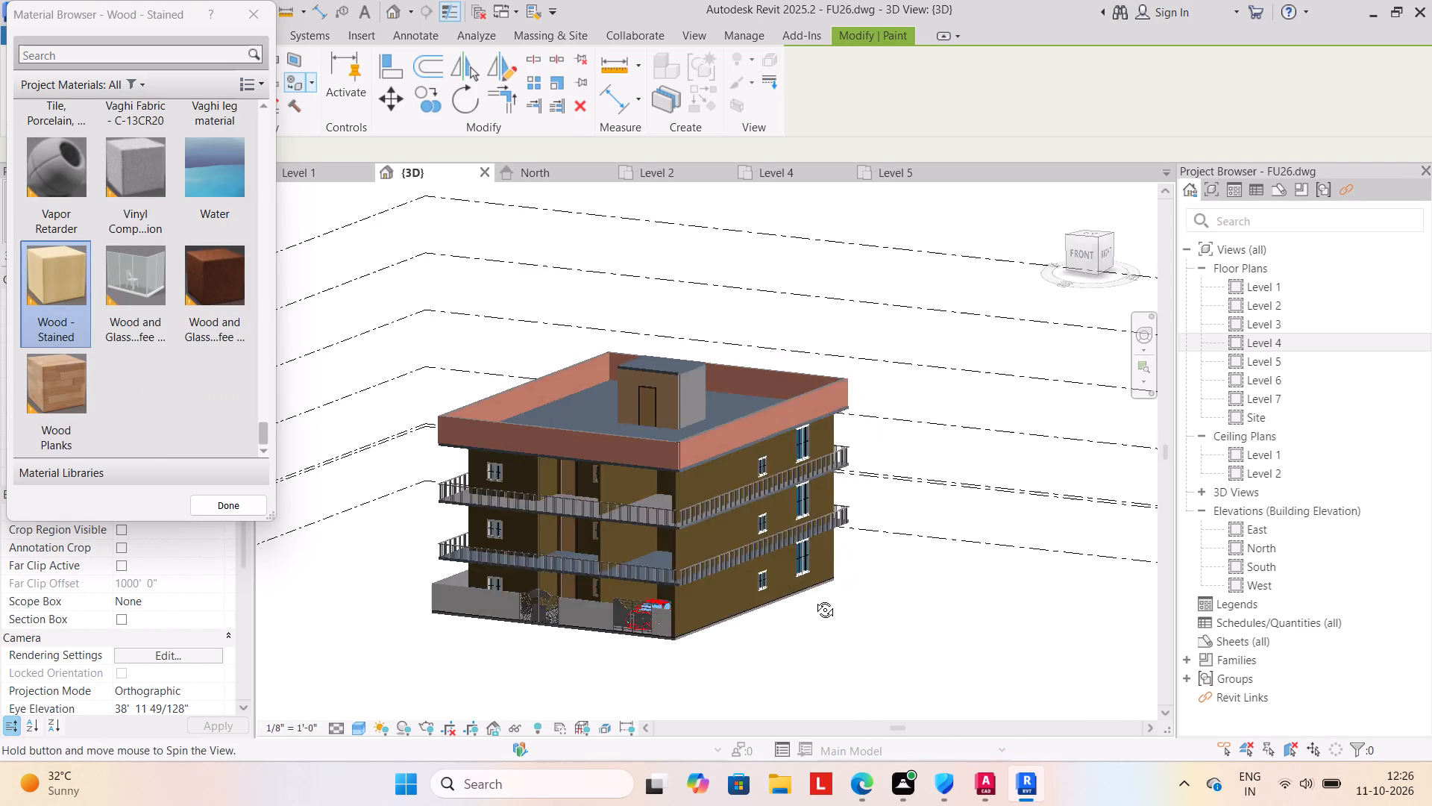
middle_click_drag(814, 599, 812, 599, "shift")
left_click(679, 393)
middle_click_drag(861, 581, 717, 601, "shift")
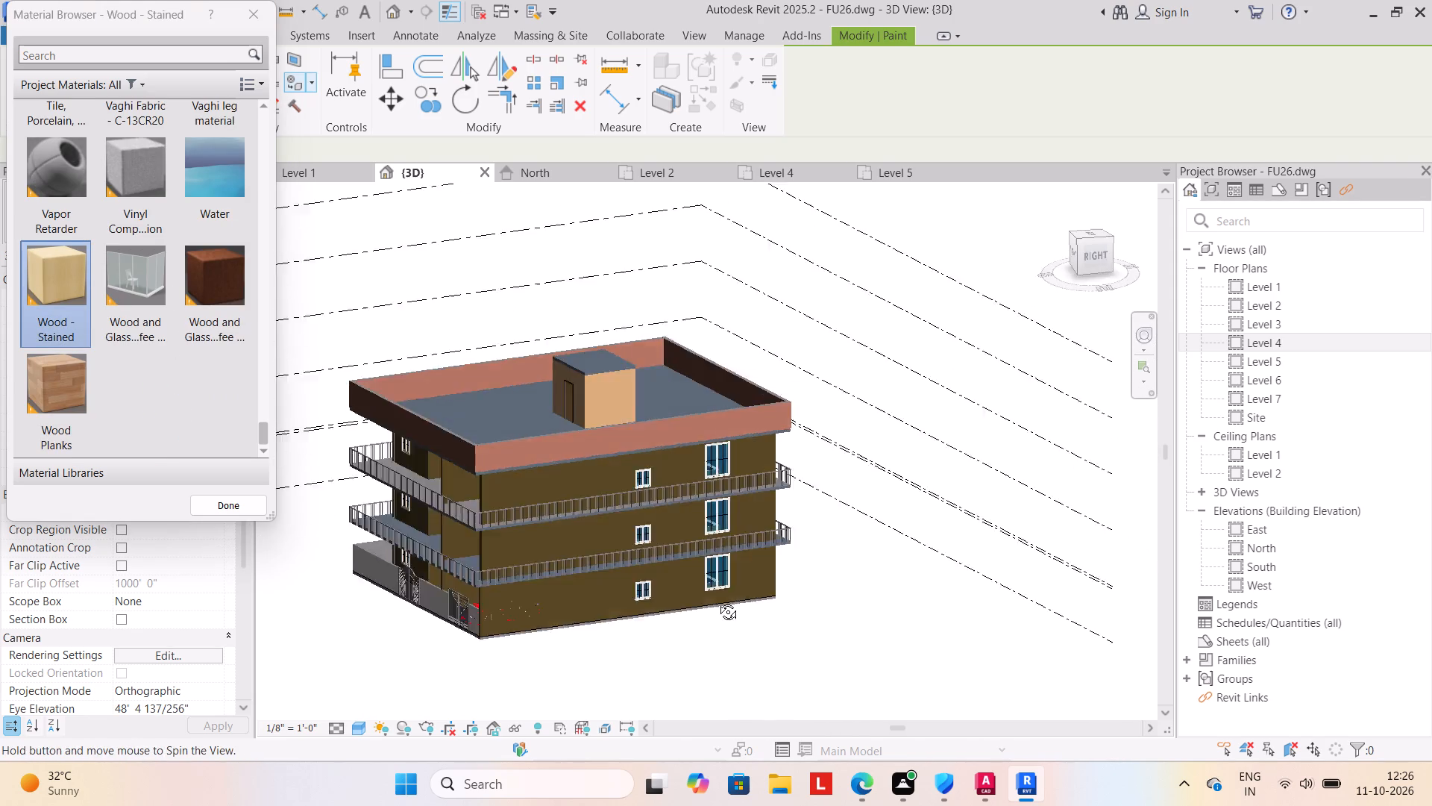
middle_click_drag(717, 601, 693, 602, "shift")
middle_click_drag(663, 396, 562, 408, "shift")
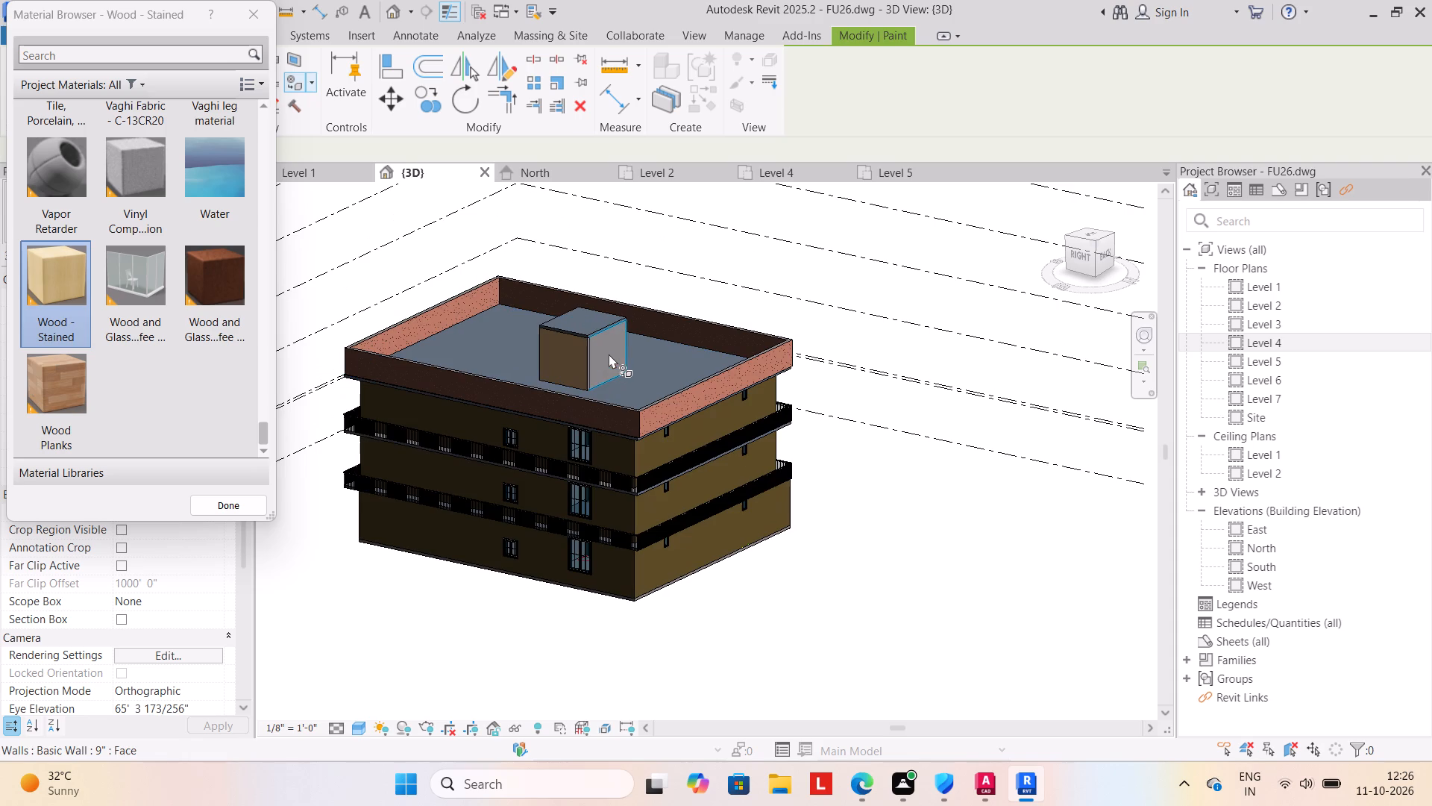
left_click(608, 352)
middle_click_drag(882, 564, 560, 561, "shift")
scroll(571, 571, "up", 1, "shift")
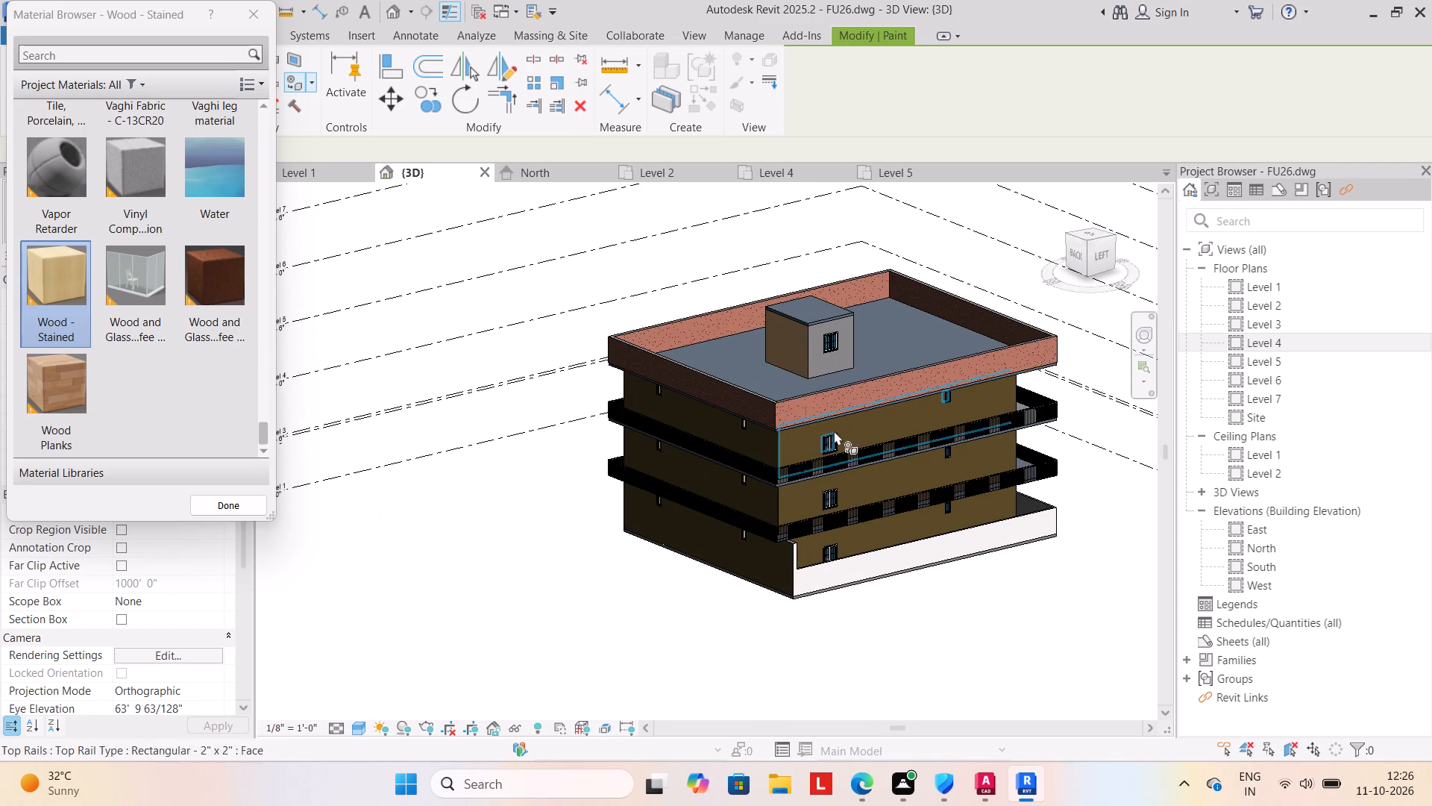
left_click(844, 354)
Paint the top face of the rooftop room's roof with the Blanket material.
middle_click_drag(1029, 570, 697, 593, "shift")
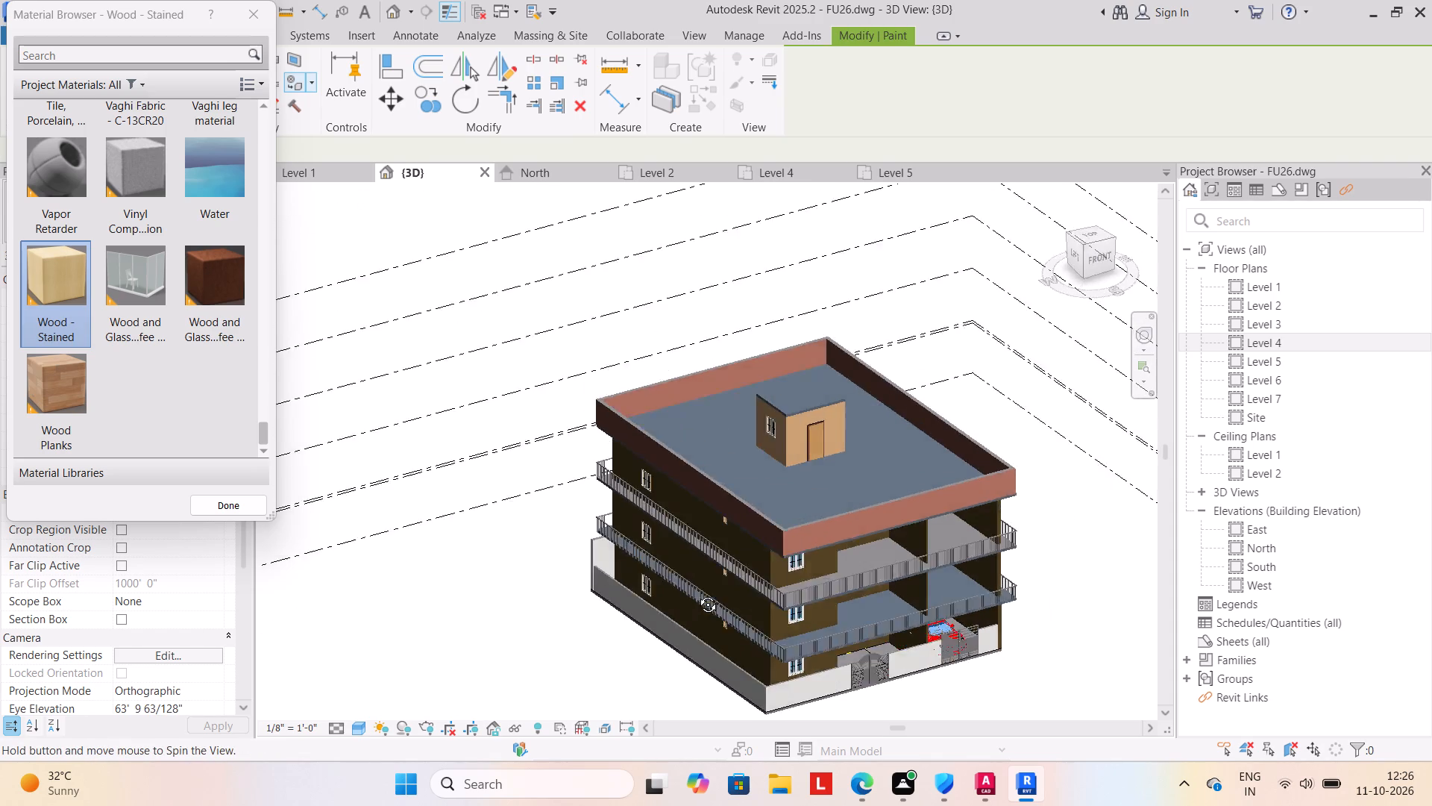
middle_click_drag(697, 593, 695, 592, "shift")
scroll(163, 263, "up", 3)
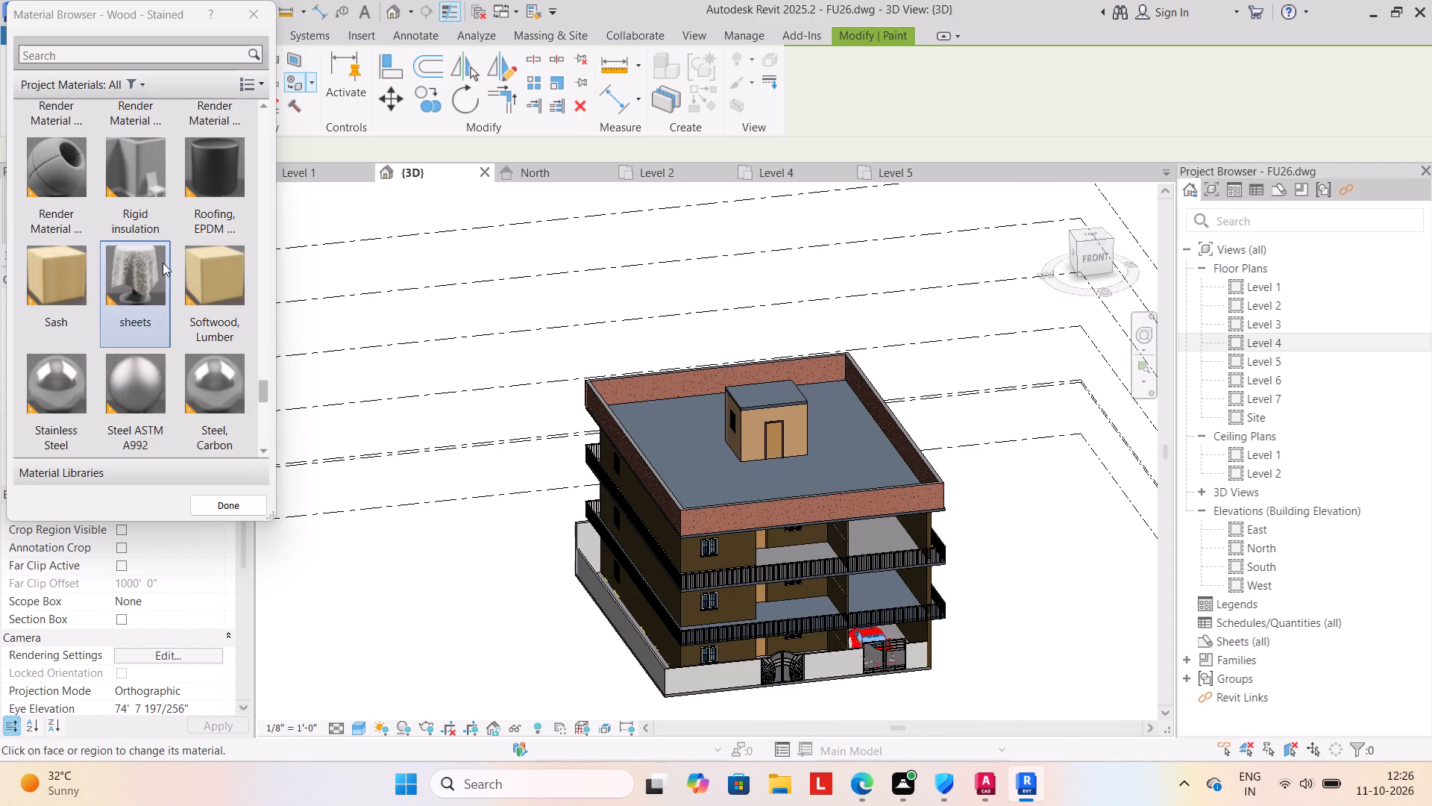
scroll(163, 263, "up", 14)
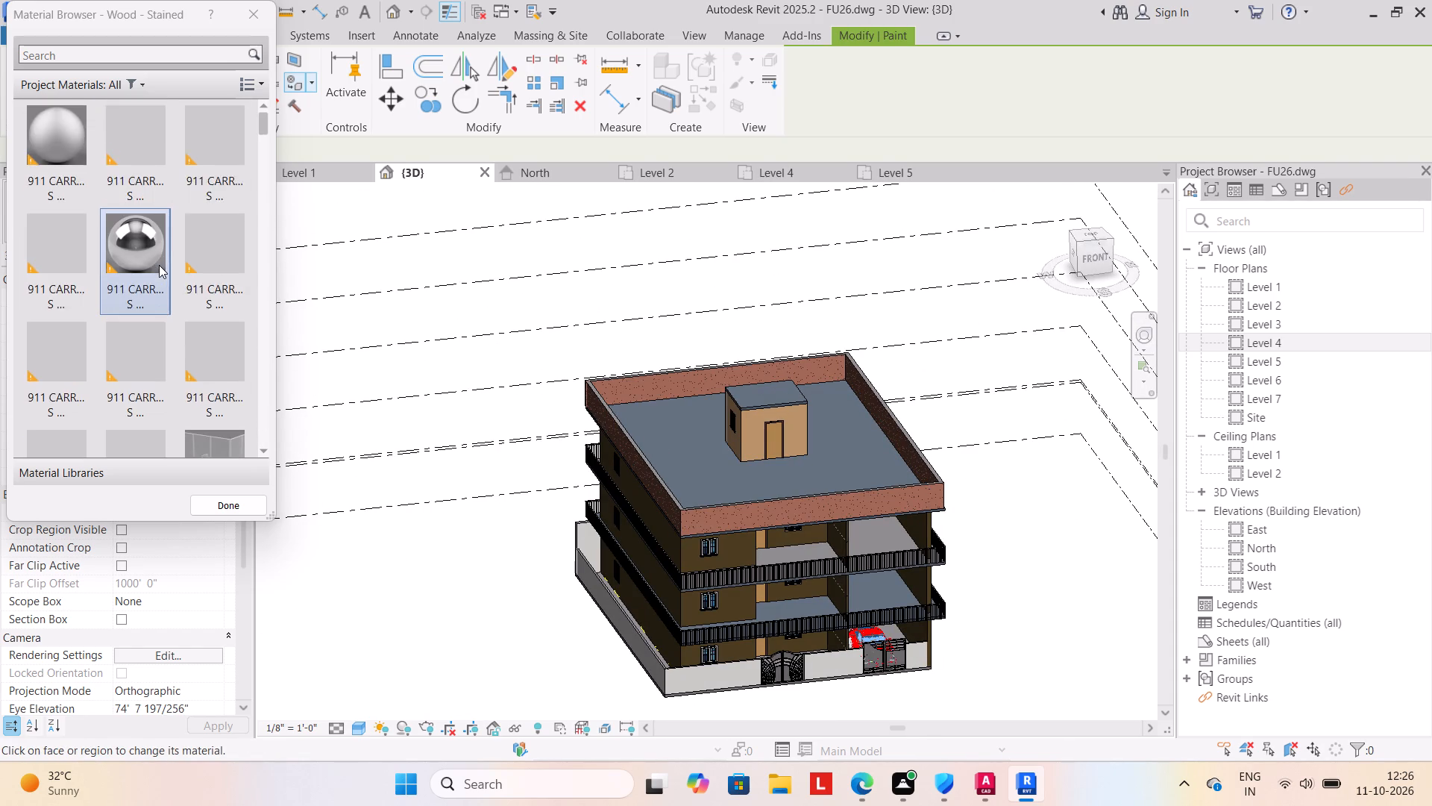
scroll(159, 265, "down", 7)
scroll(172, 257, "up", 1)
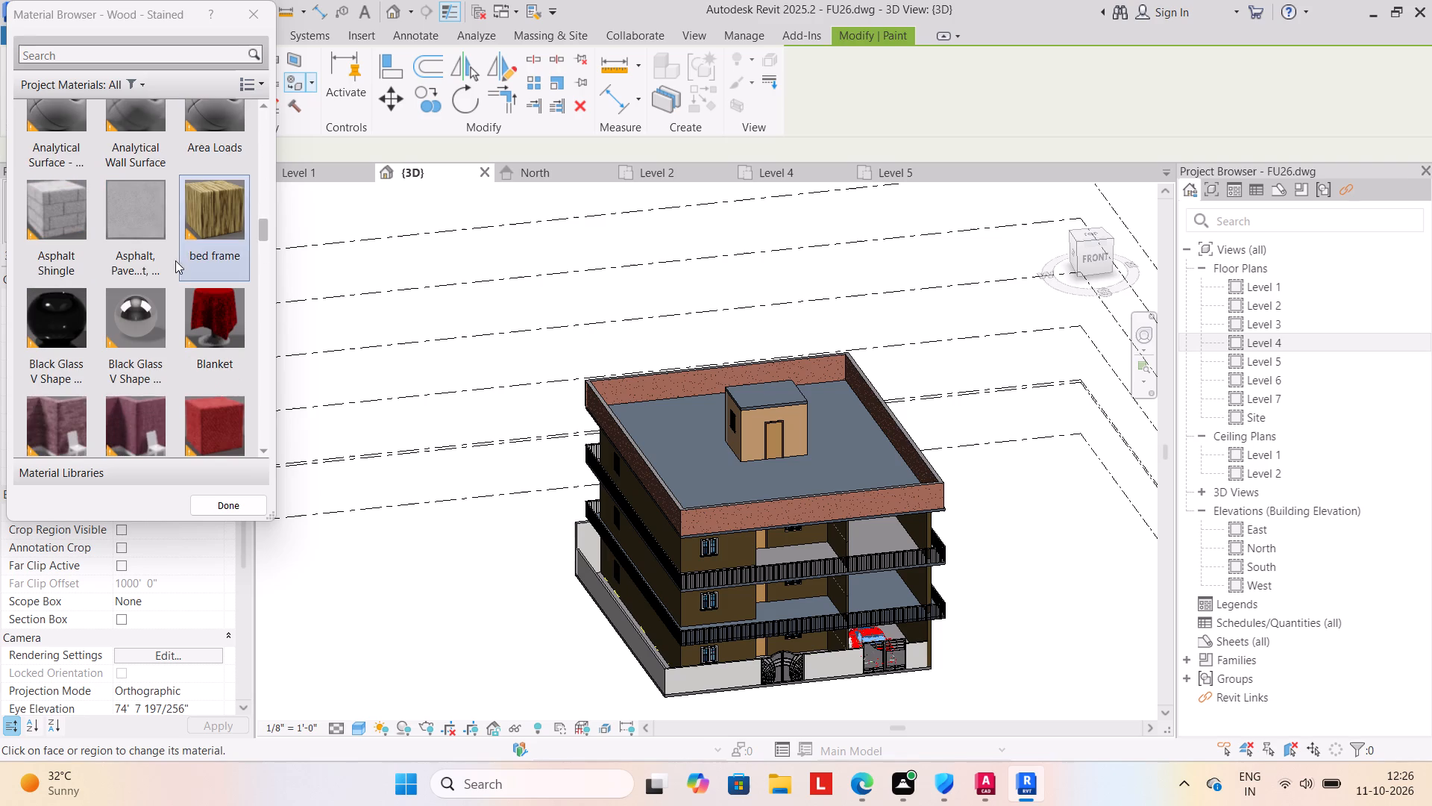
left_click(221, 313)
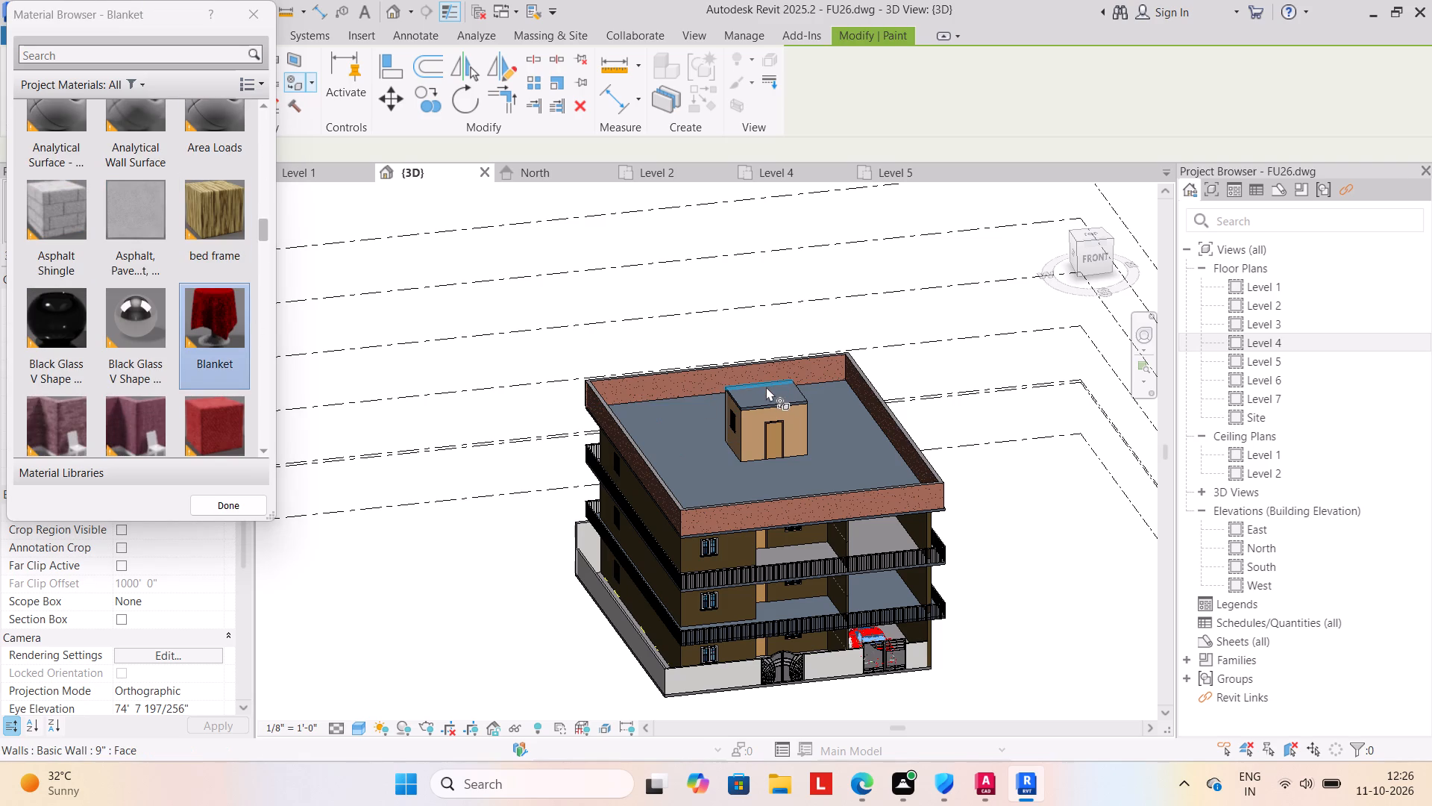
left_click(766, 387)
scroll(764, 374, "up", 6)
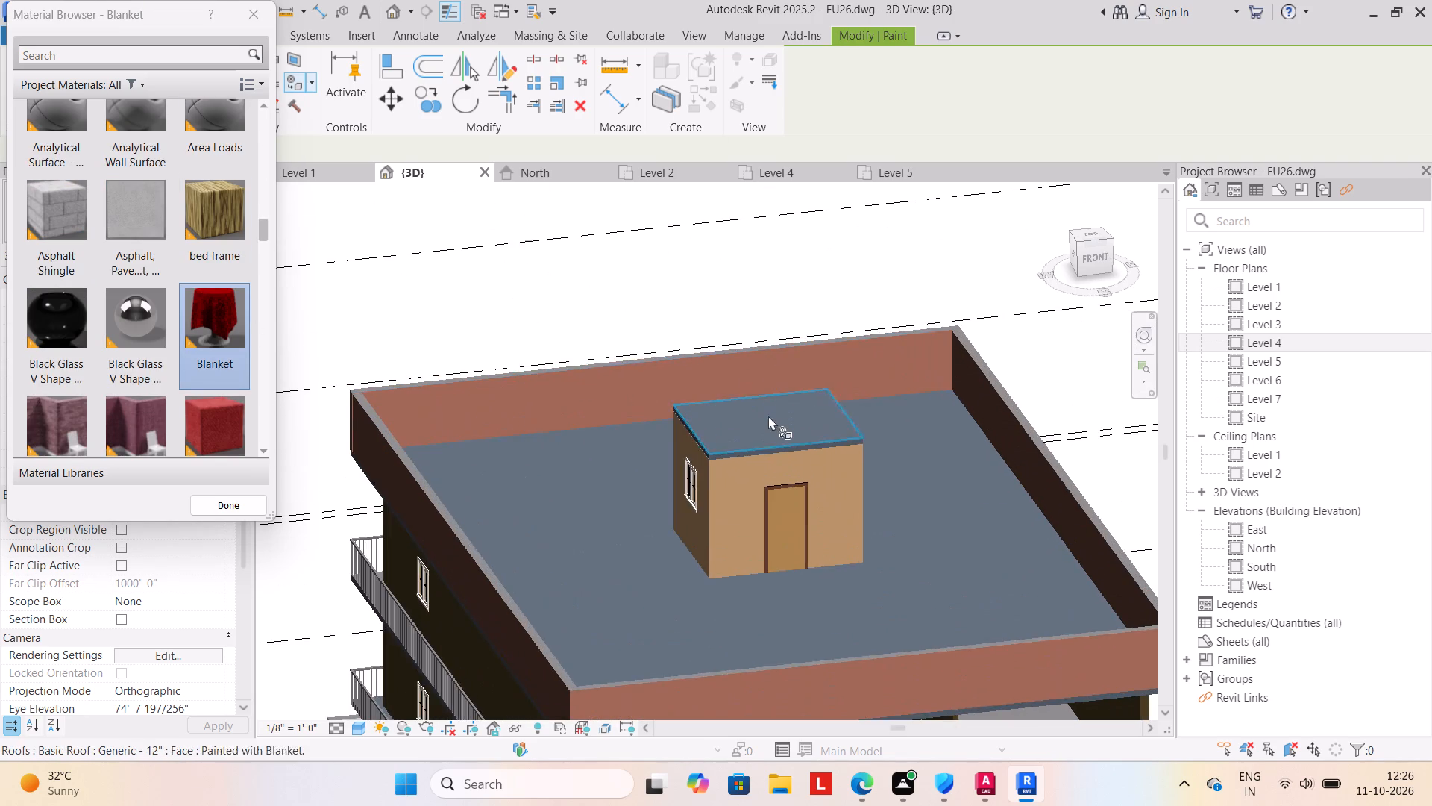
left_click(770, 424)
Paint the front and left edge faces of the rooftop room's roof slab with Blanket.
scroll(767, 444, "up", 8)
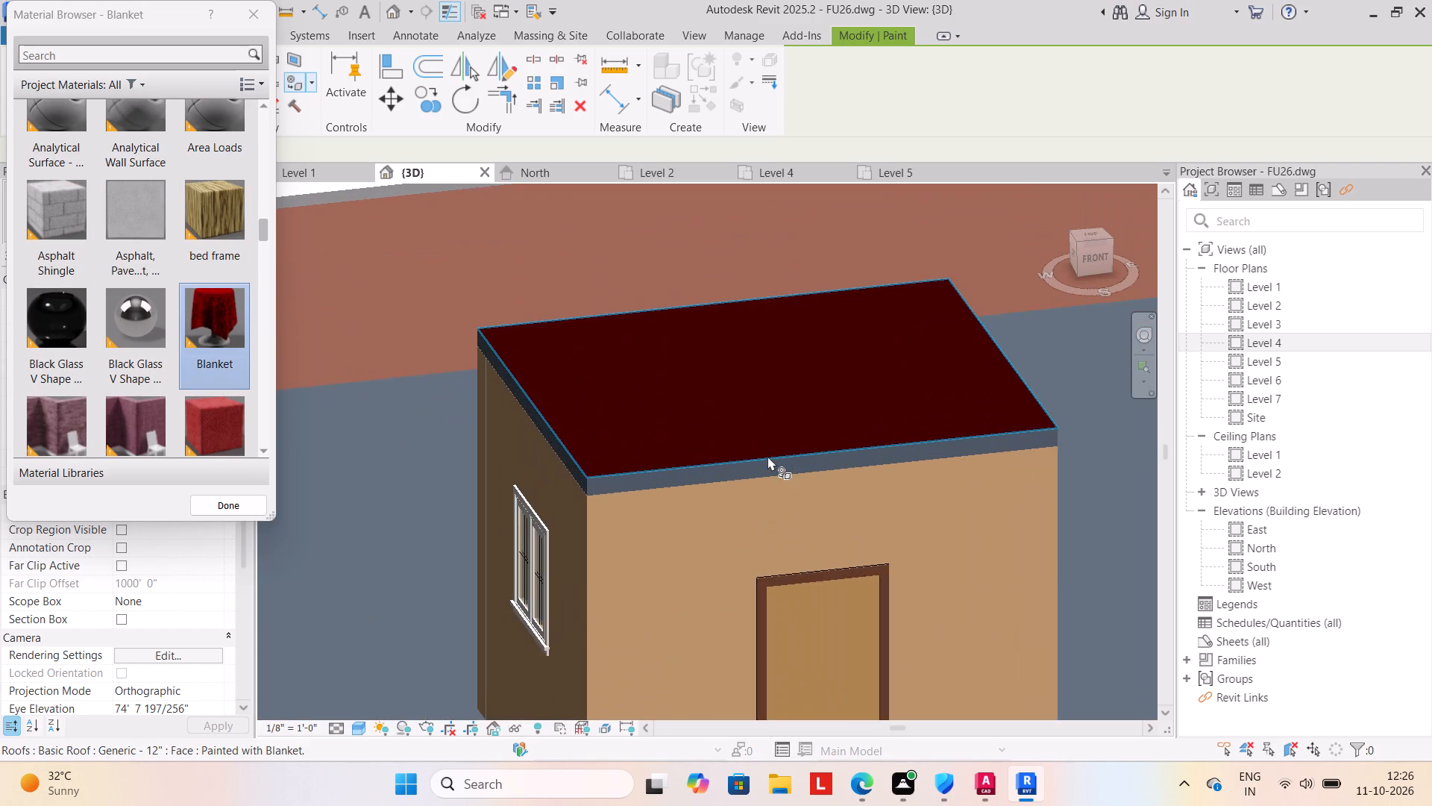
scroll(769, 462, "up", 5)
left_click(769, 472)
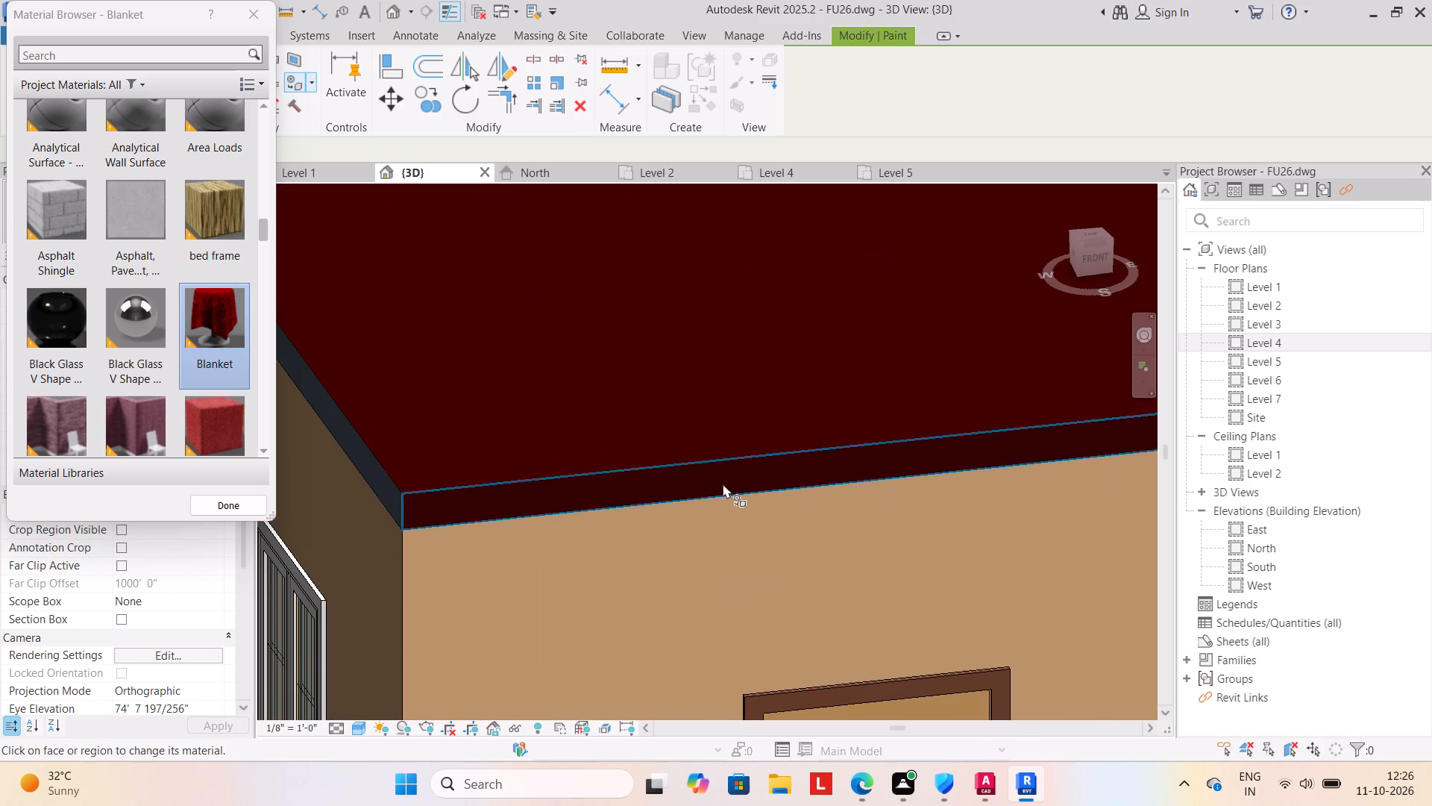
middle_click_drag(701, 465, 849, 430)
left_click(533, 448)
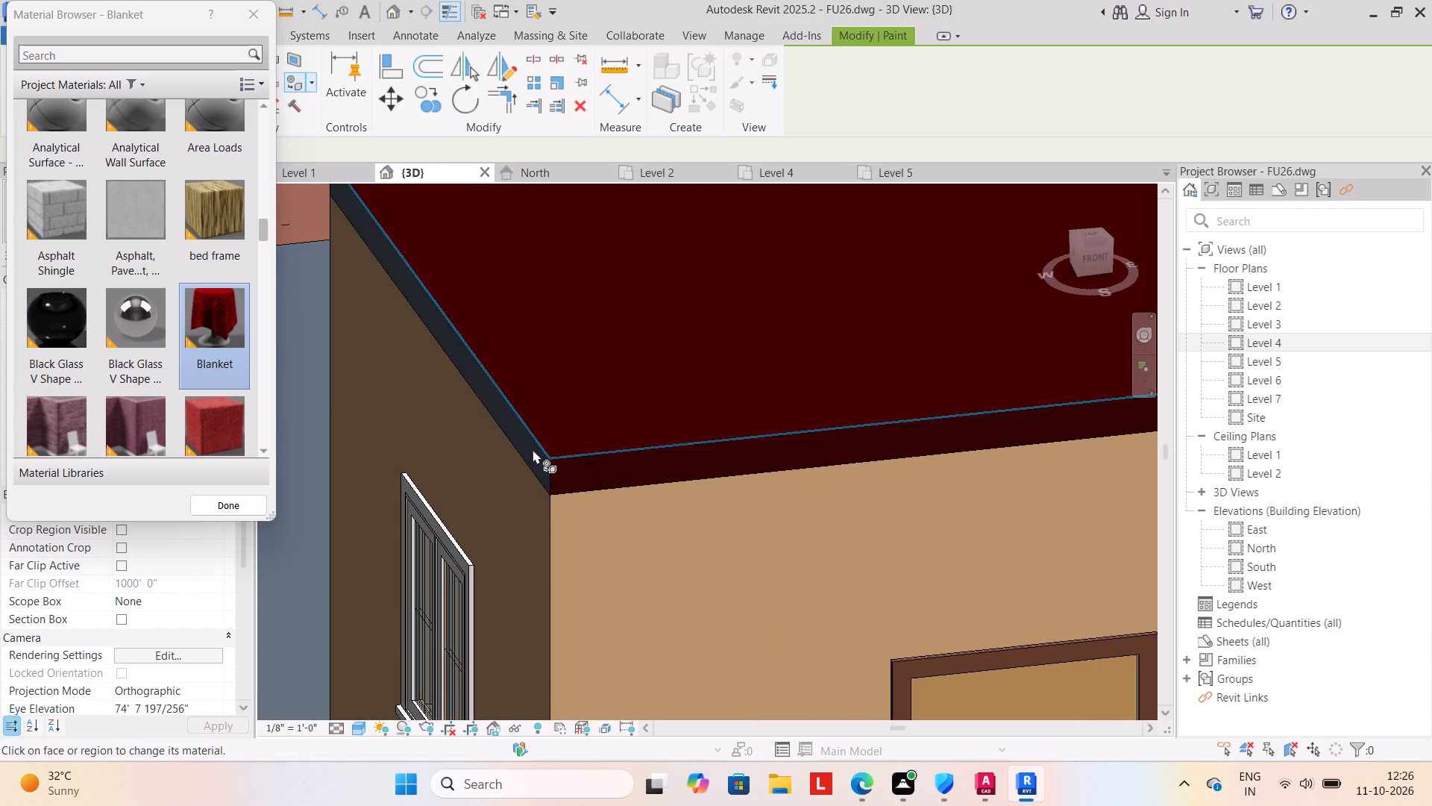
left_click(533, 452)
Paint the right edge face of the rooftop room's roof slab with Blanket.
scroll(584, 490, "down", 5)
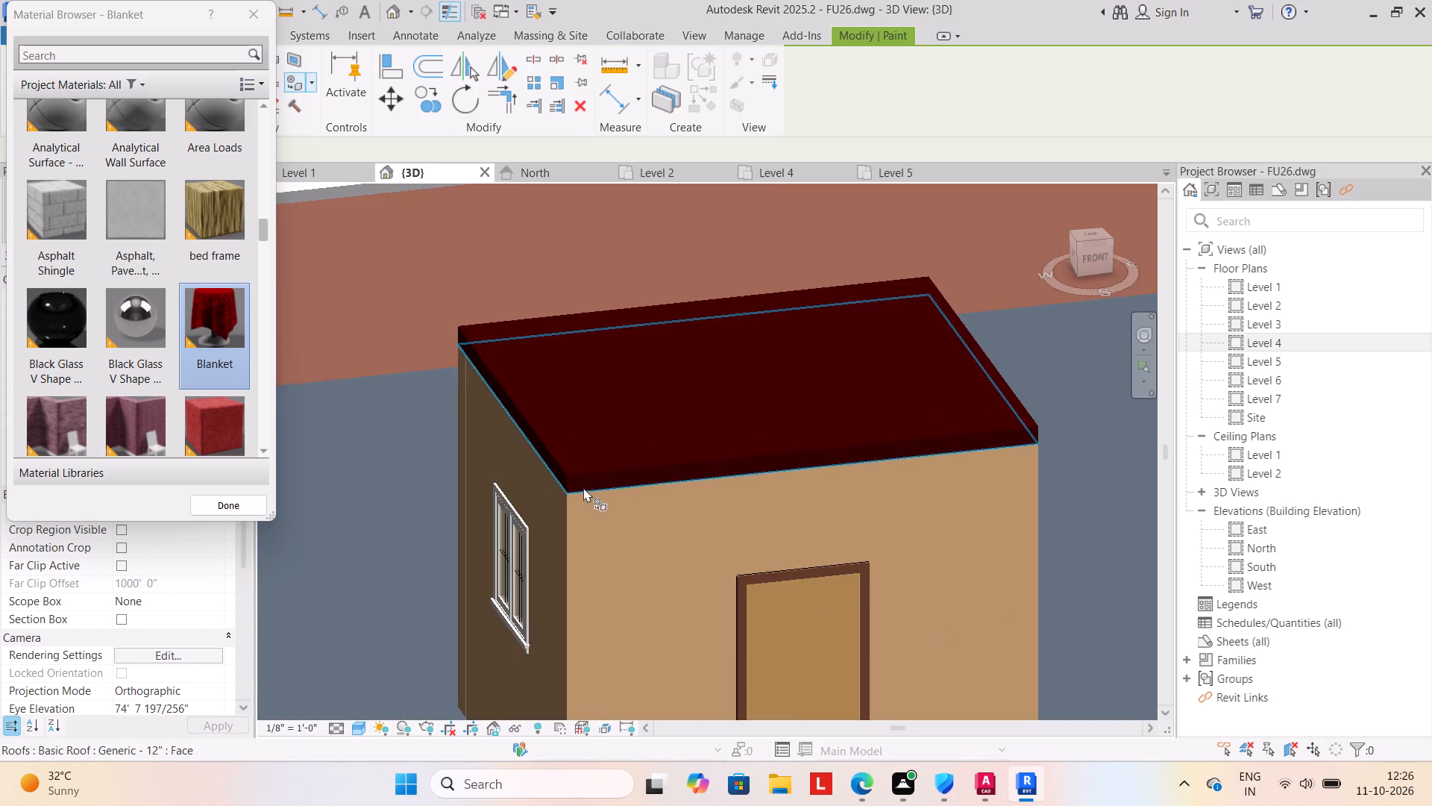
scroll(583, 489, "down", 2)
middle_click_drag(951, 565, 820, 578, "shift")
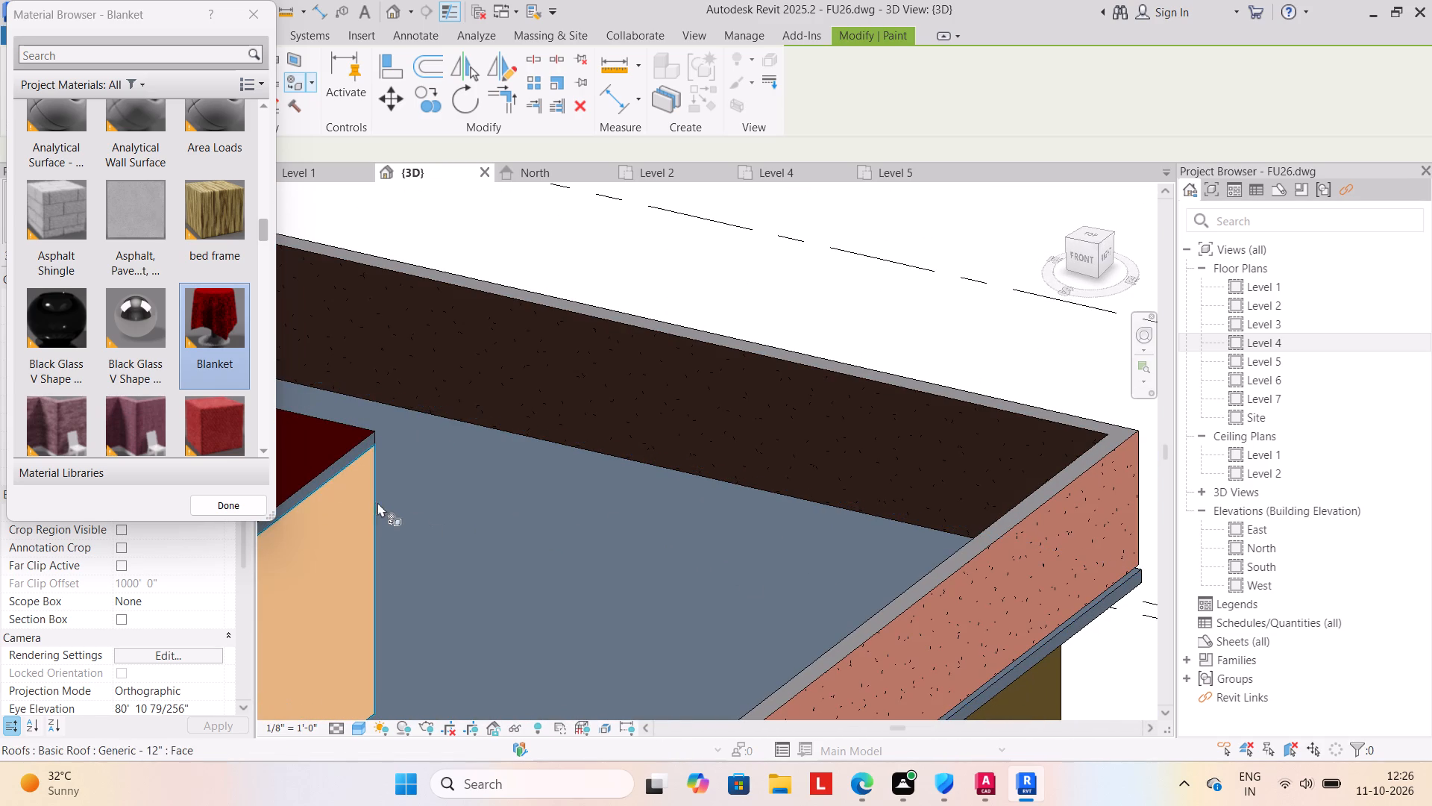
left_click_drag(329, 463, 503, 391)
middle_click_drag(434, 424, 524, 404)
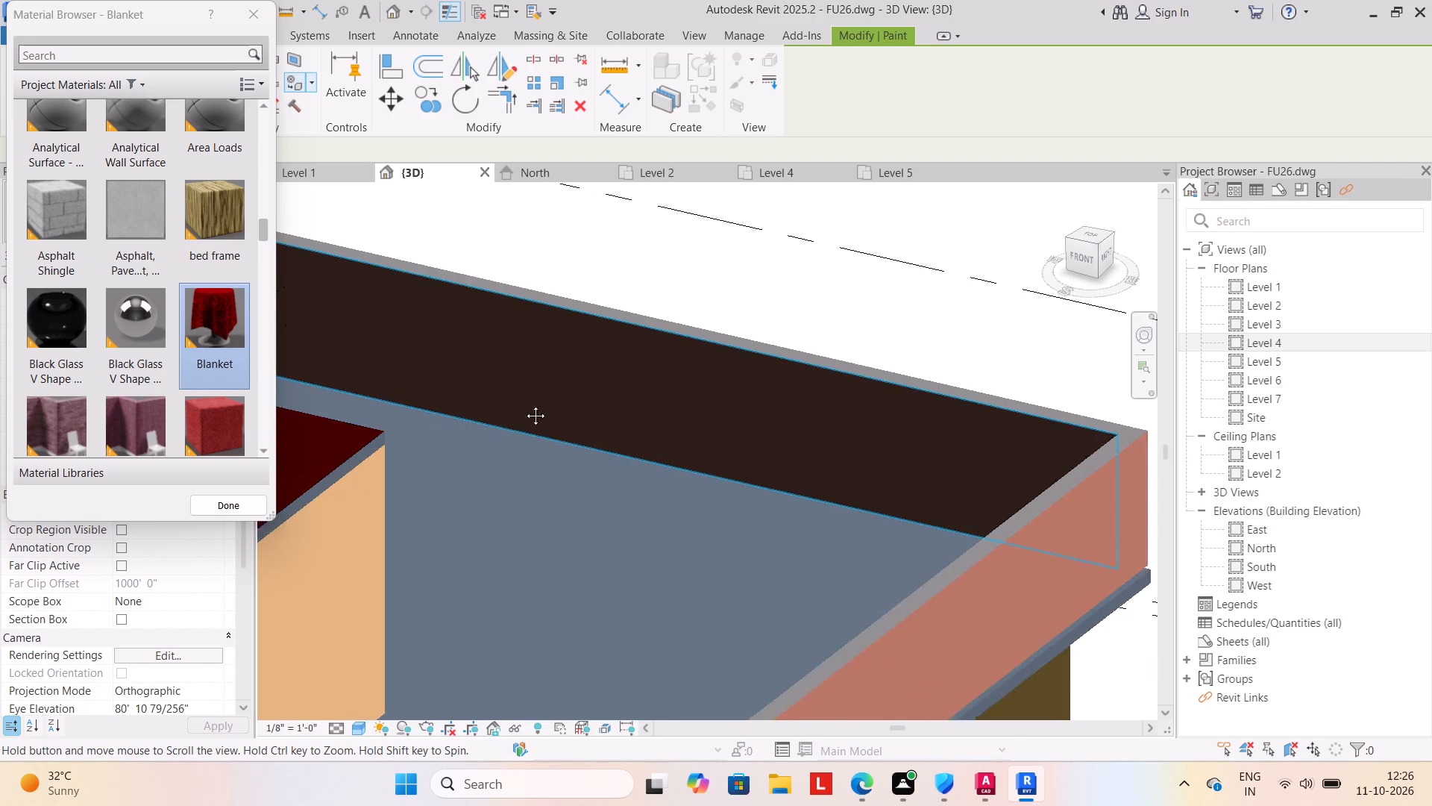
middle_click_drag(524, 404, 749, 363)
scroll(550, 463, "up", 4)
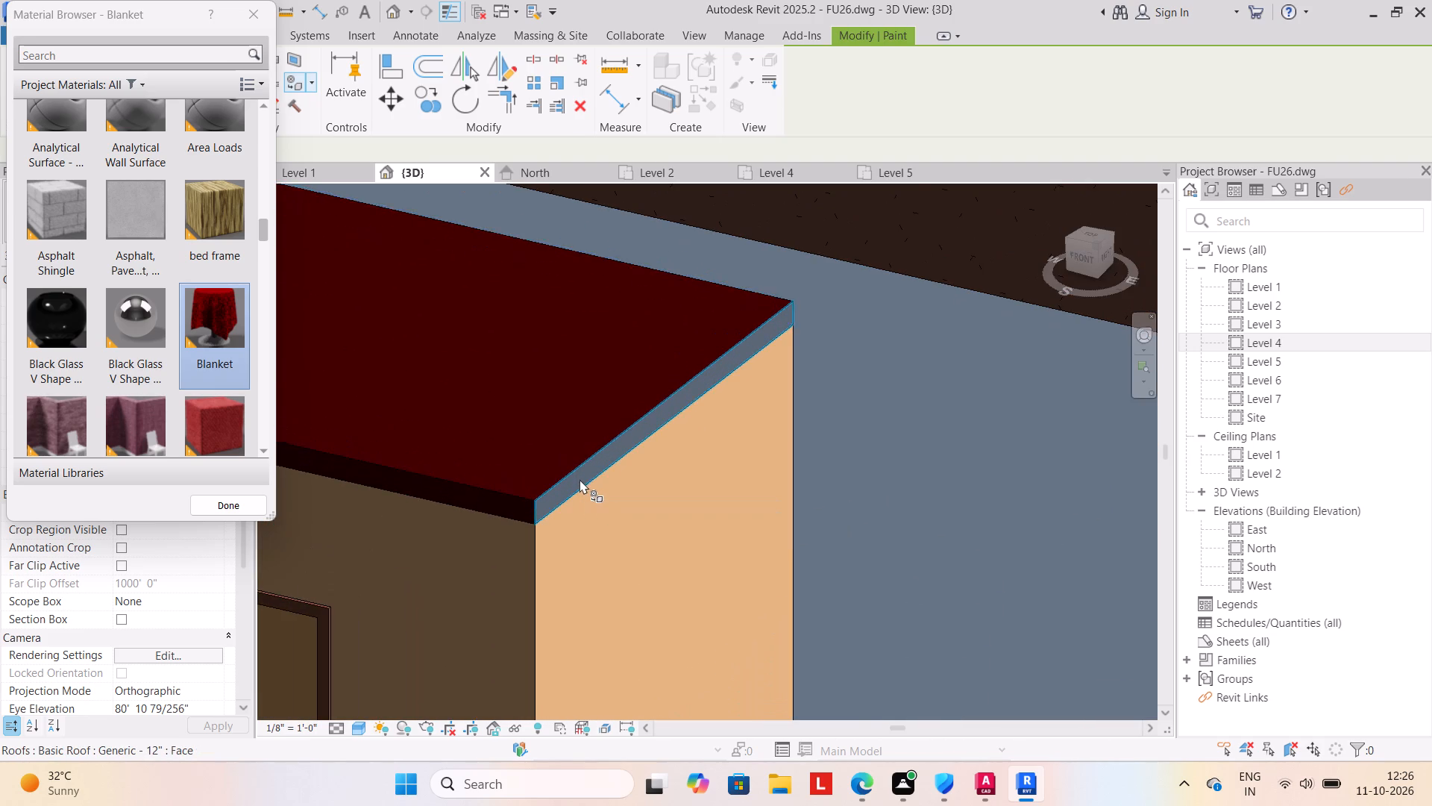
scroll(580, 479, "up", 4)
left_click(580, 477)
Check the rooftop room's walls and roof slab edges from the right and rear sides for unpainted faces.
scroll(801, 496, "down", 5)
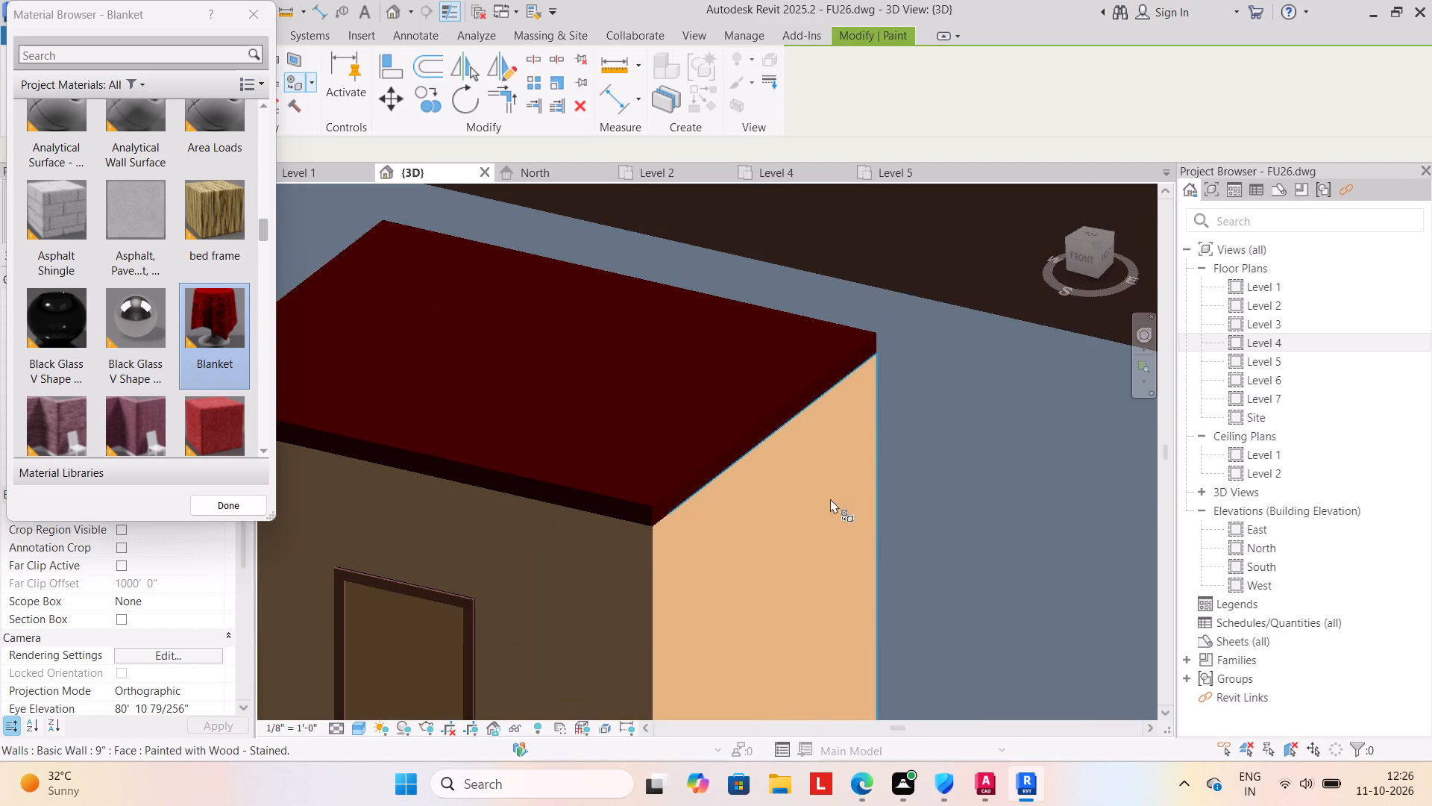
scroll(853, 510, "down", 3)
middle_click_drag(932, 546, 723, 581, "shift")
middle_click_drag(655, 445, 858, 493)
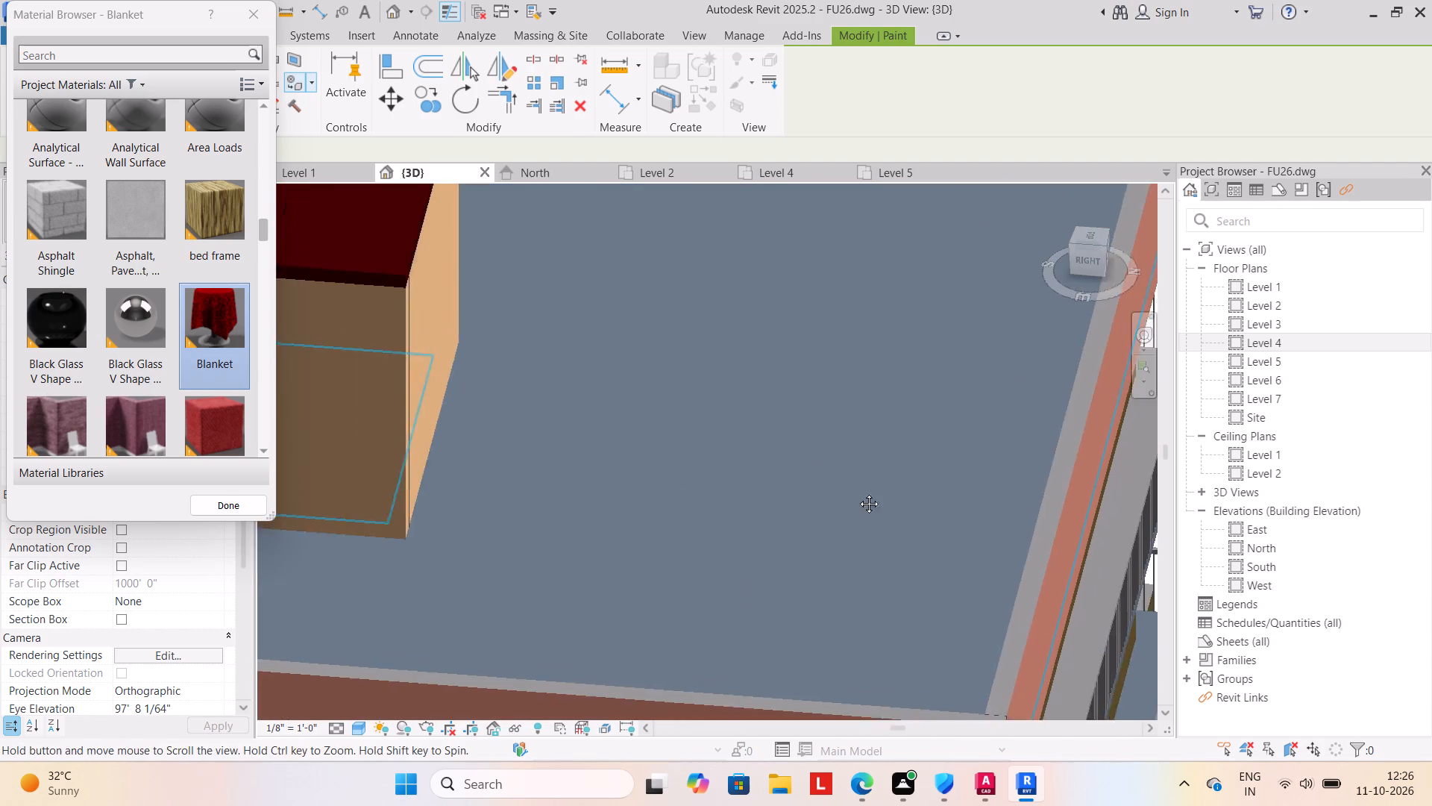
middle_click_drag(858, 493, 913, 517)
middle_click_drag(904, 535, 797, 569, "shift")
middle_click_drag(803, 408, 792, 589)
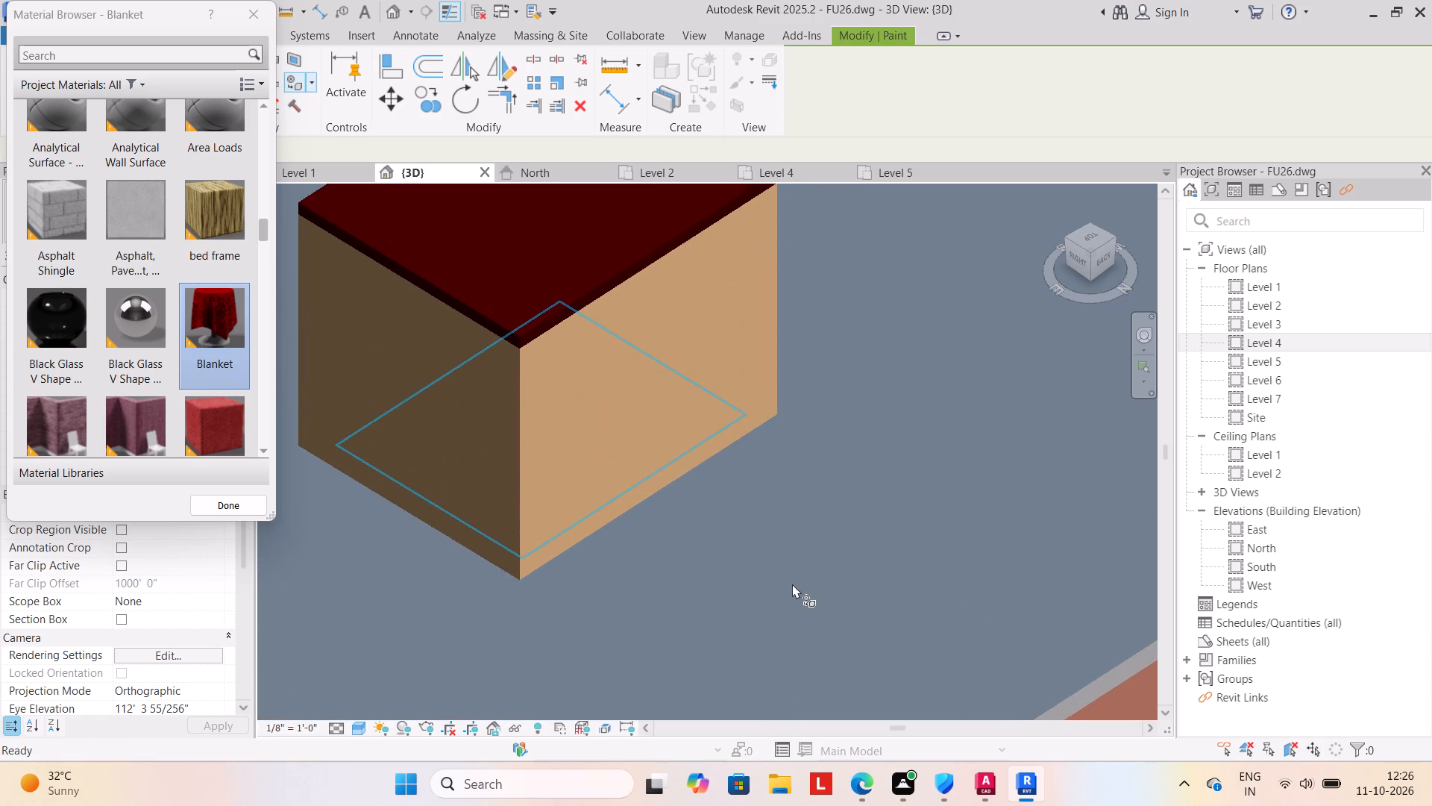
scroll(607, 273, "up", 8)
scroll(621, 405, "down", 12)
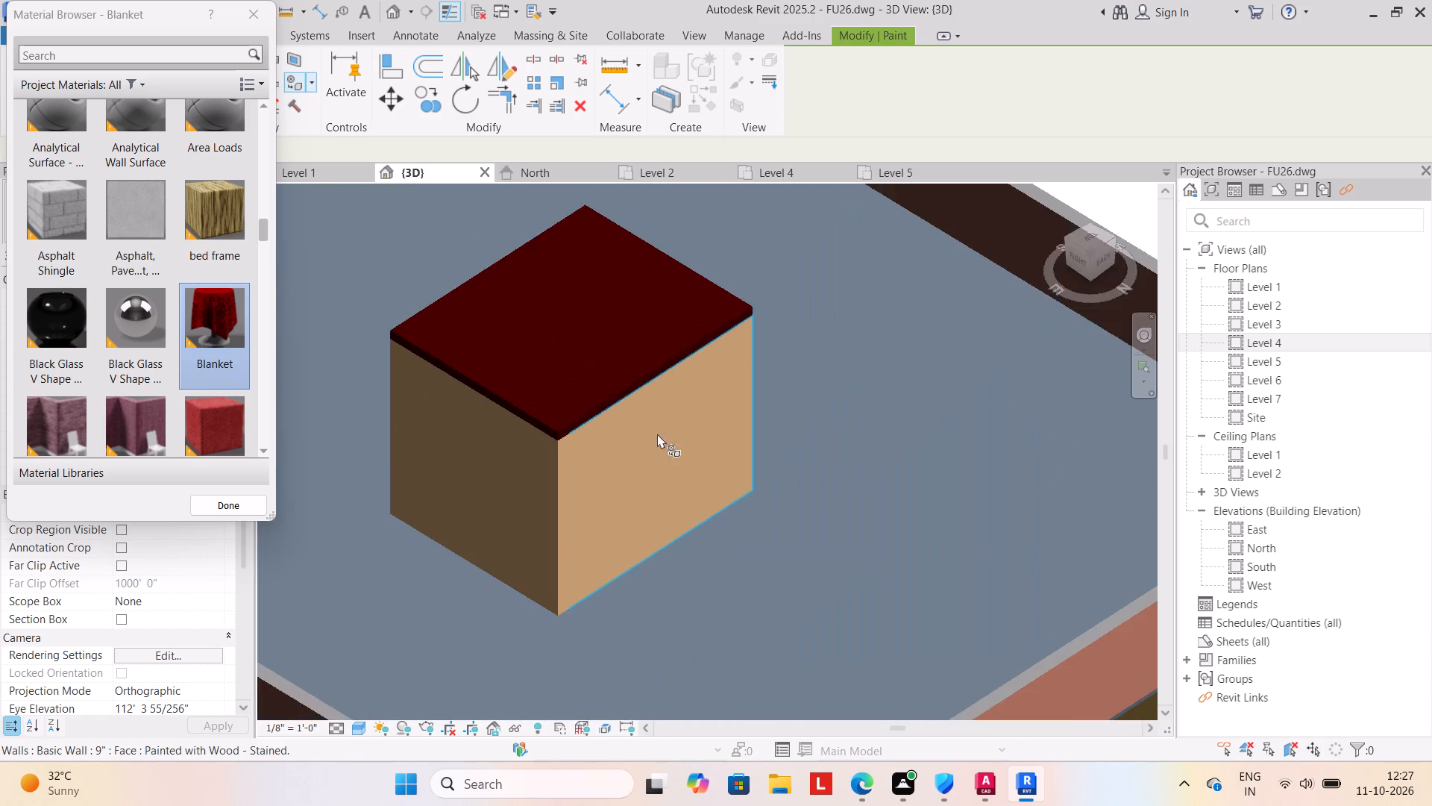
scroll(657, 434, "down", 6)
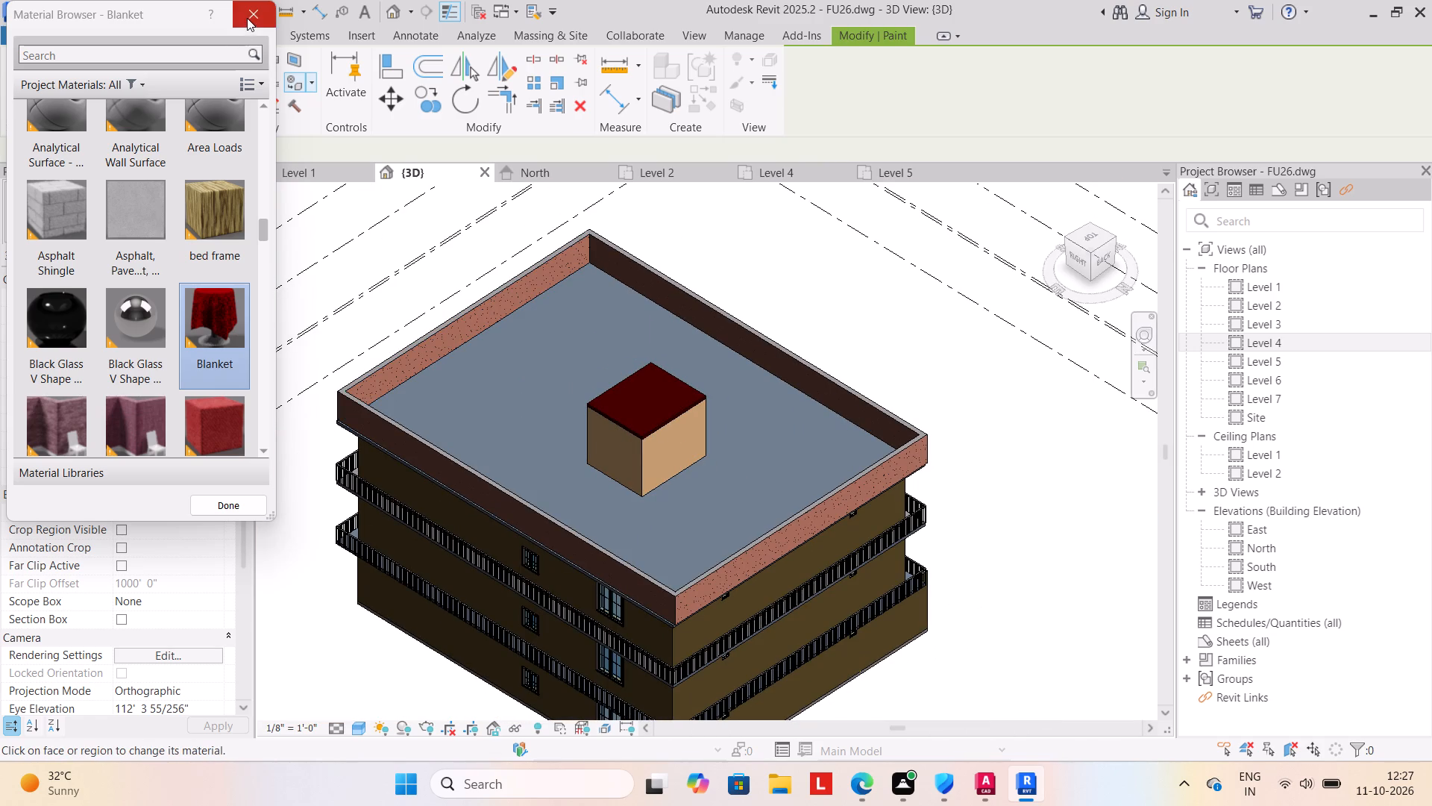
Examine the painted building's exterior from the side and front, including the compound wall and gates.
left_click(247, 18)
scroll(1104, 646, "down", 5)
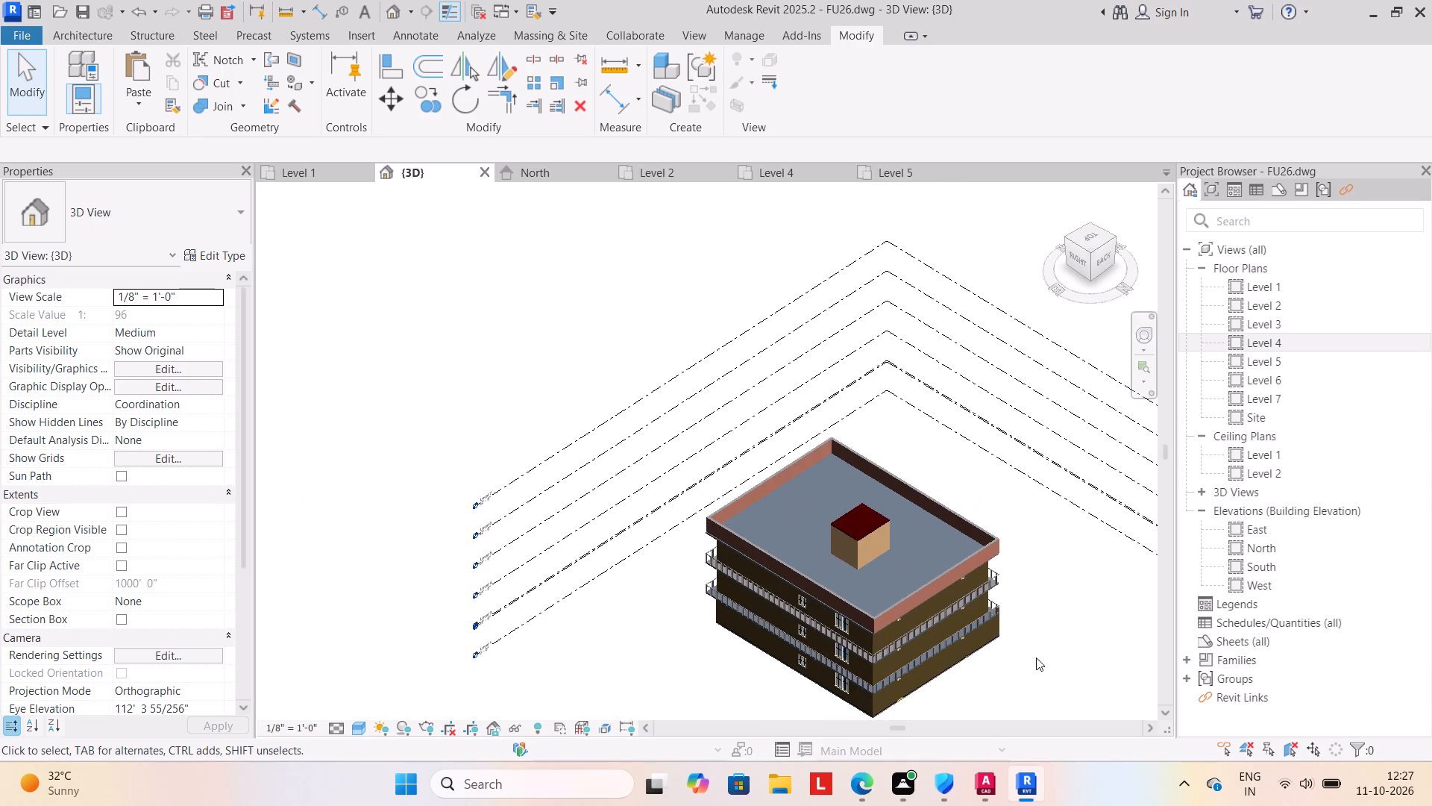
middle_click_drag(1036, 657, 1131, 560)
middle_click_drag(996, 667, 1139, 607)
middle_click_drag(1022, 694, 1052, 679, "shift")
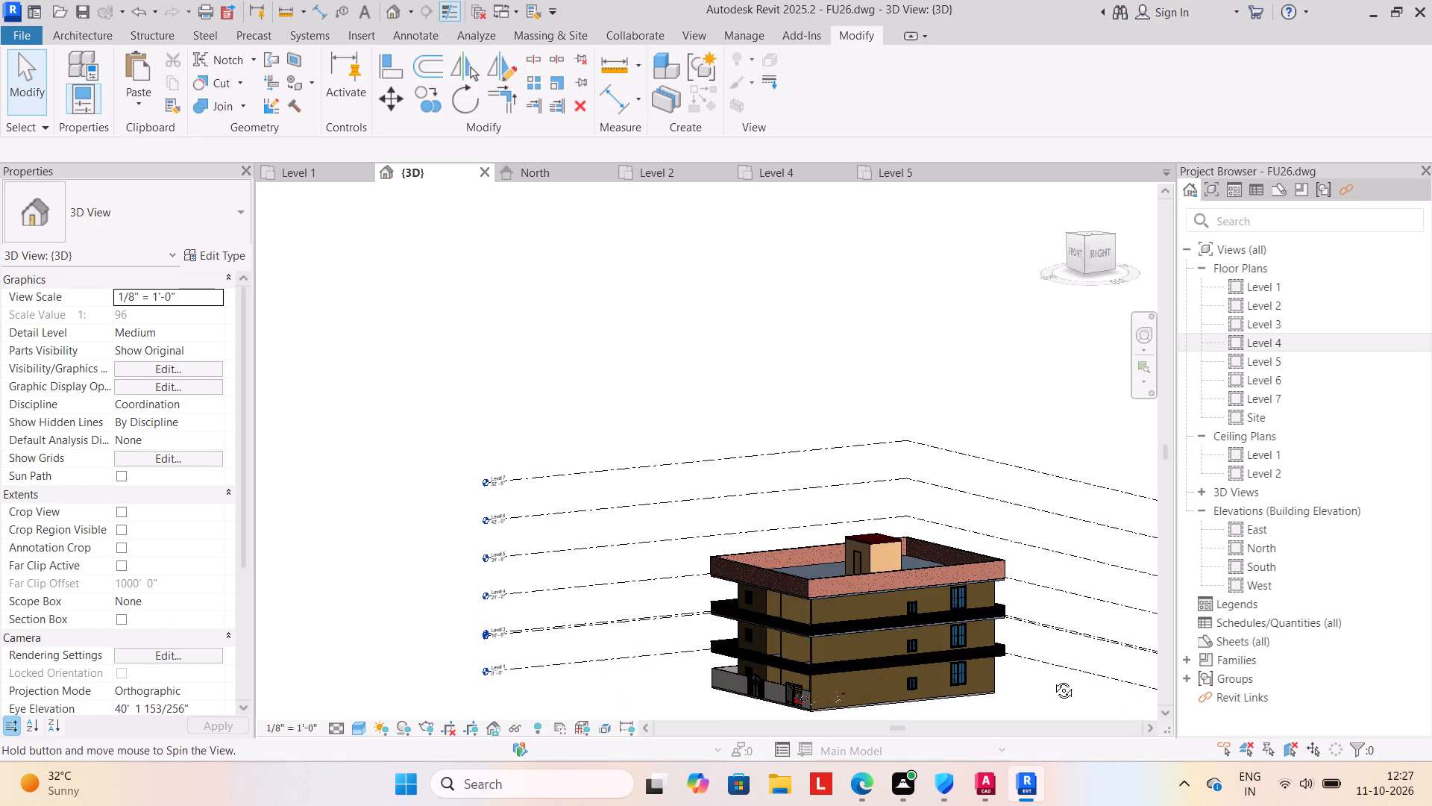
middle_click_drag(1052, 679, 1131, 628, "shift")
middle_click_drag(809, 694, 825, 761, "shift")
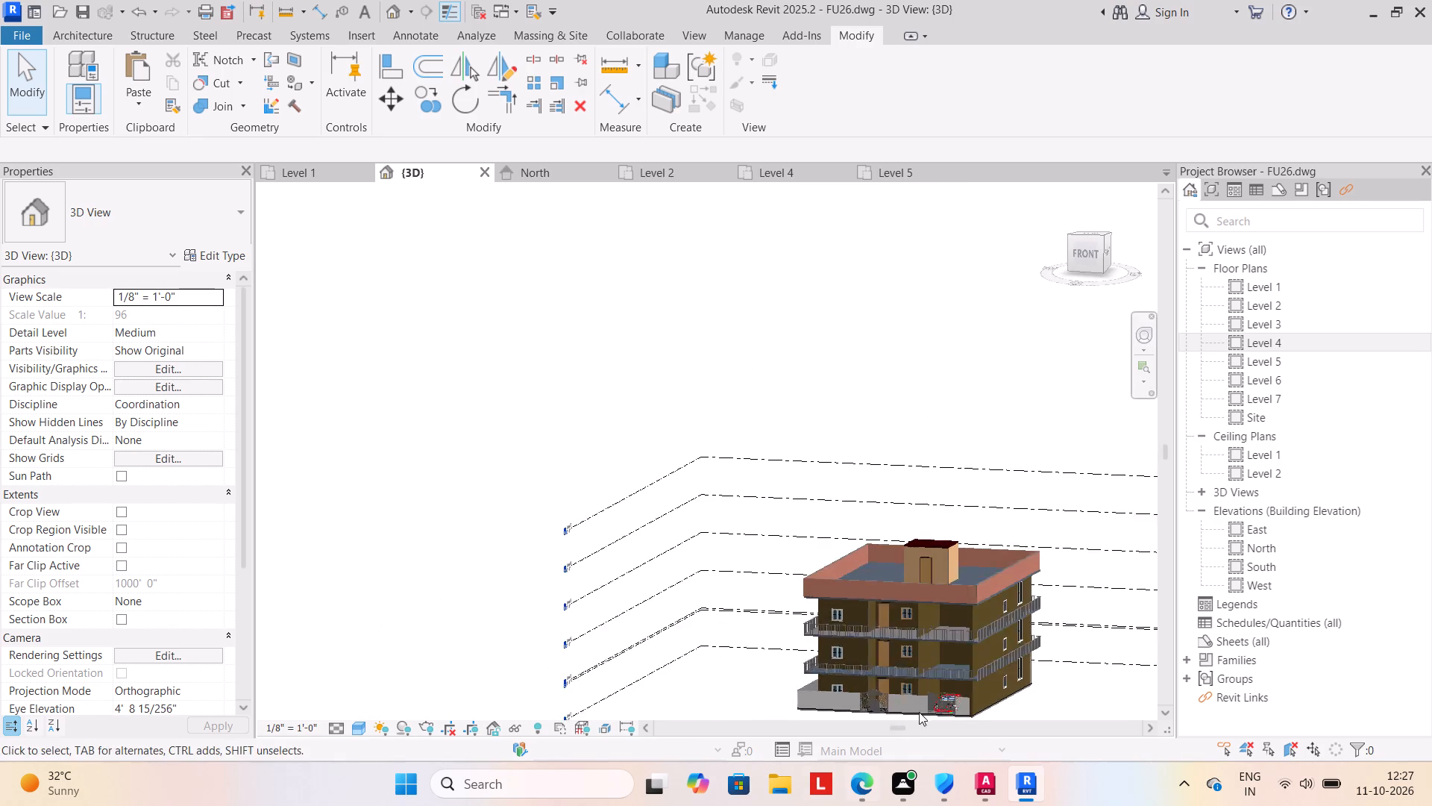
middle_click_drag(944, 688, 830, 551)
middle_click_drag(806, 652, 866, 655, "shift")
scroll(881, 594, "up", 2)
middle_click_drag(859, 627, 829, 675)
middle_click_drag(827, 675, 828, 658, "shift")
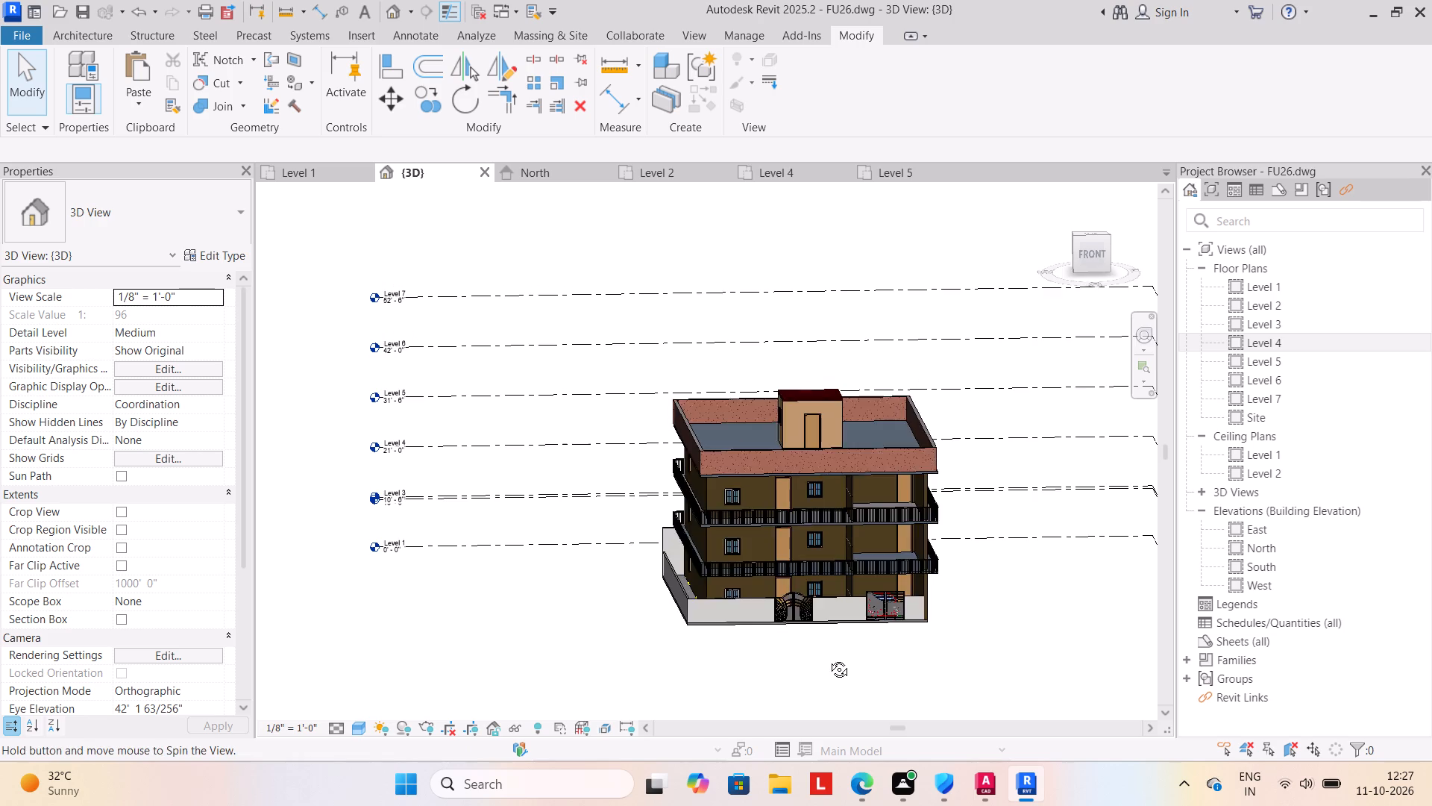
middle_click_drag(828, 658, 814, 635, "shift")
scroll(753, 569, "up", 4)
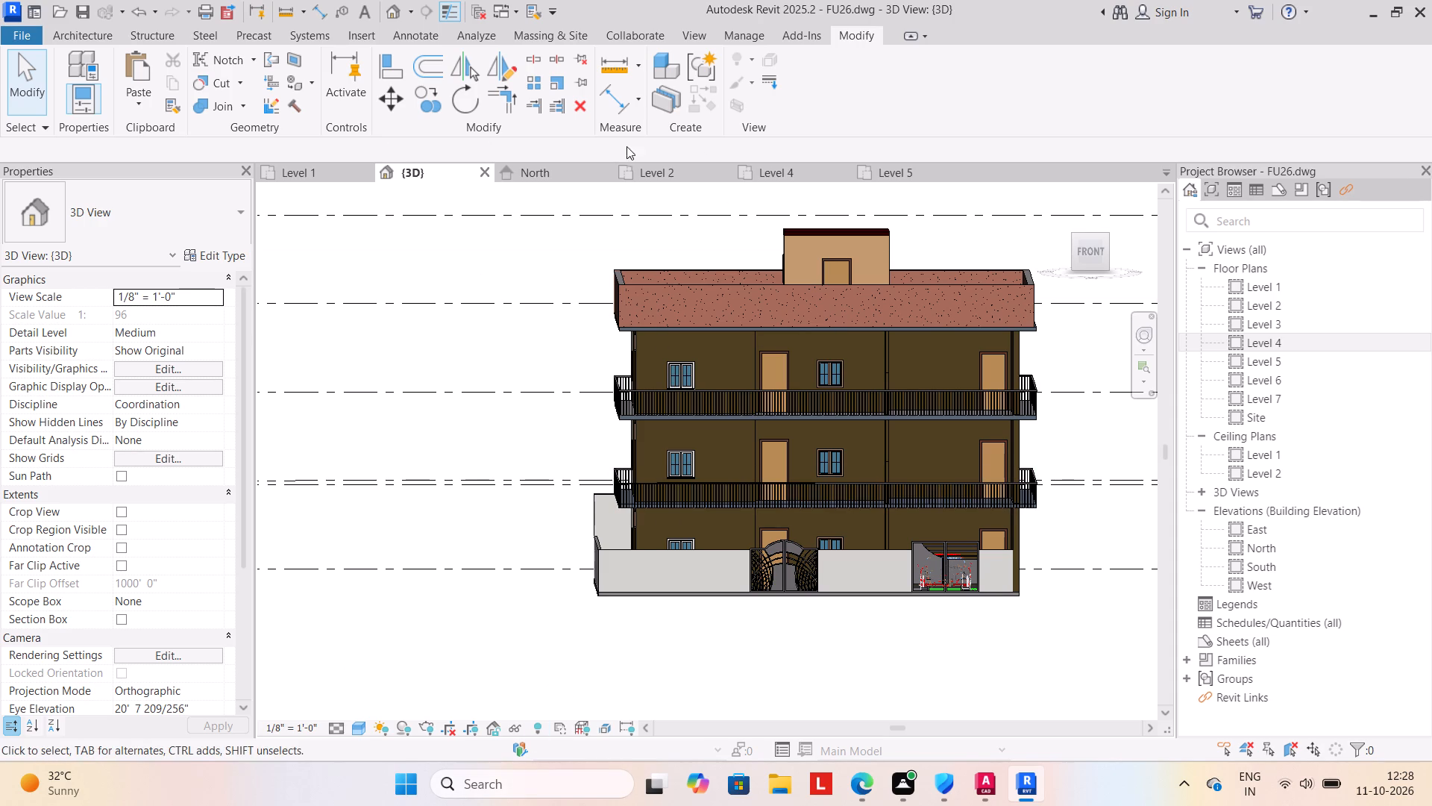
Start an in-place model in the Generic Models category, keeping the name Generic Models 1.
left_click(87, 35)
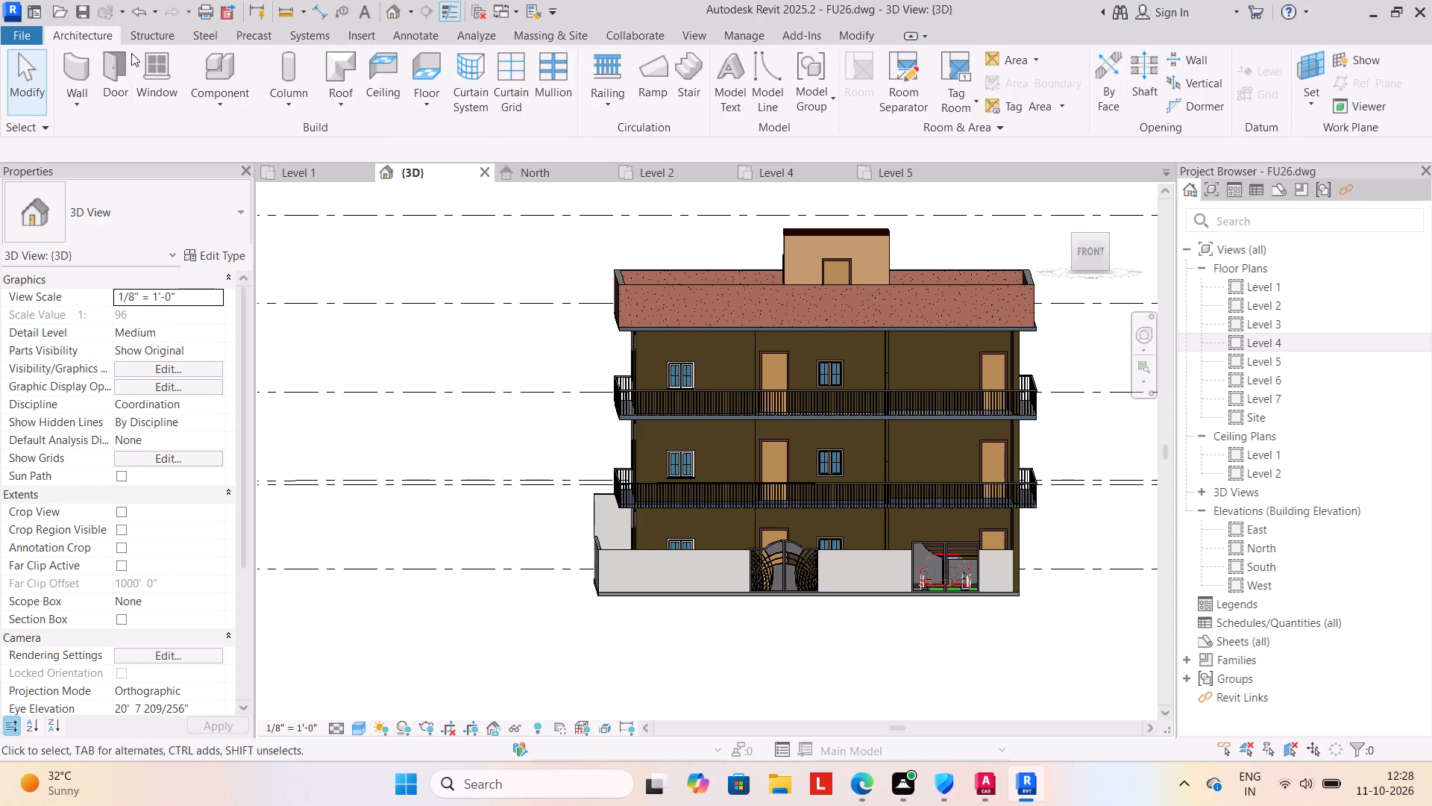
left_click(219, 108)
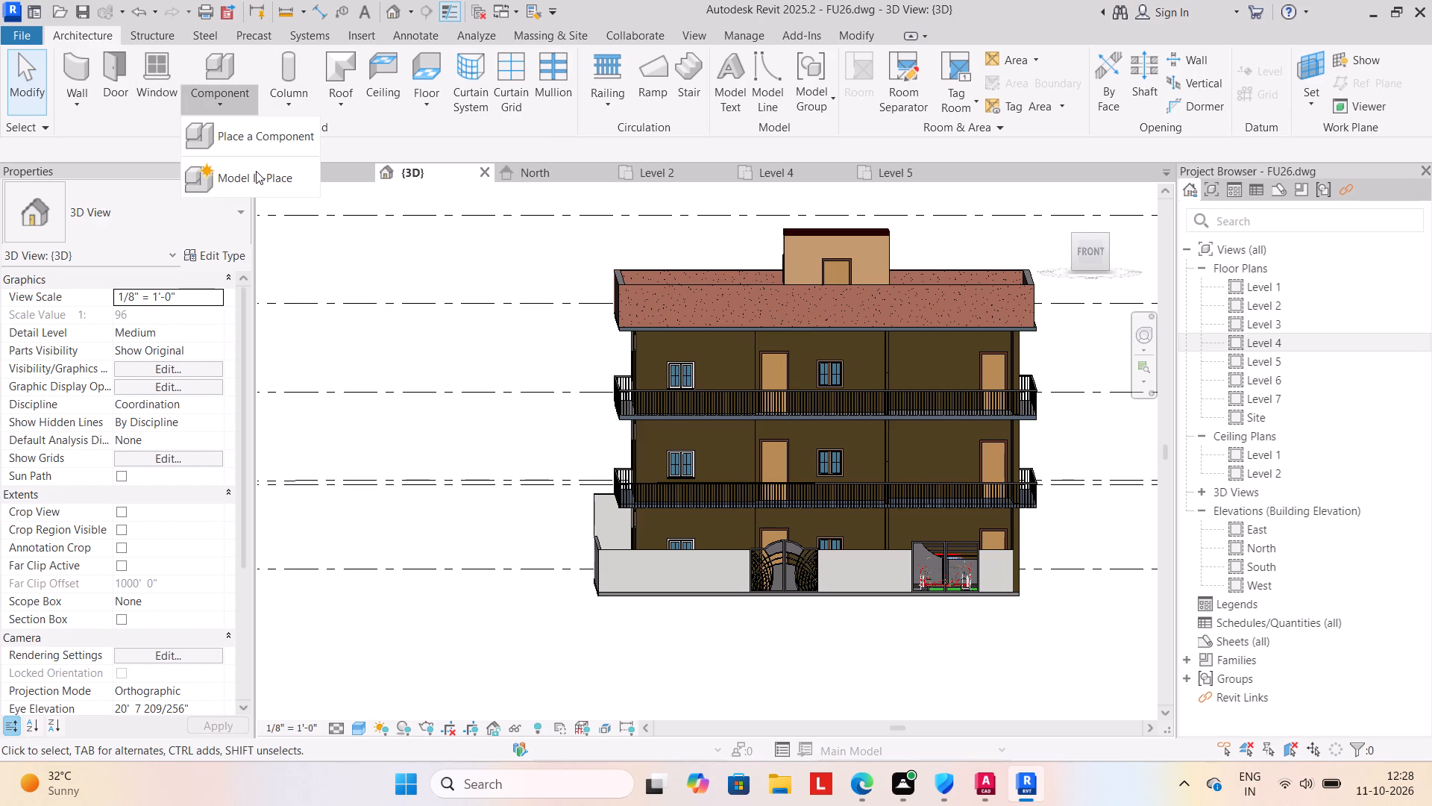
left_click(260, 175)
scroll(719, 346, "down", 2)
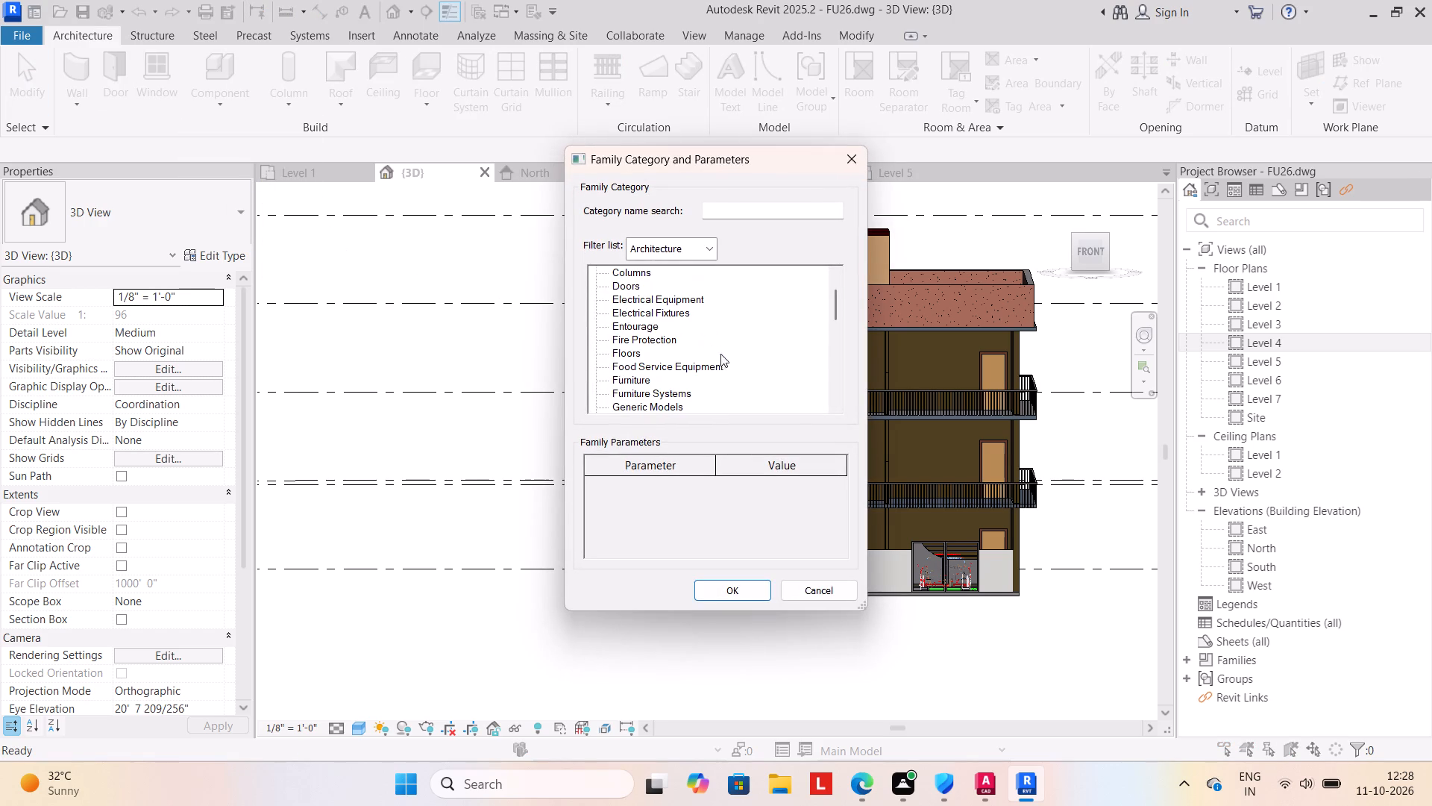
scroll(720, 354, "down", 2)
left_click(673, 393)
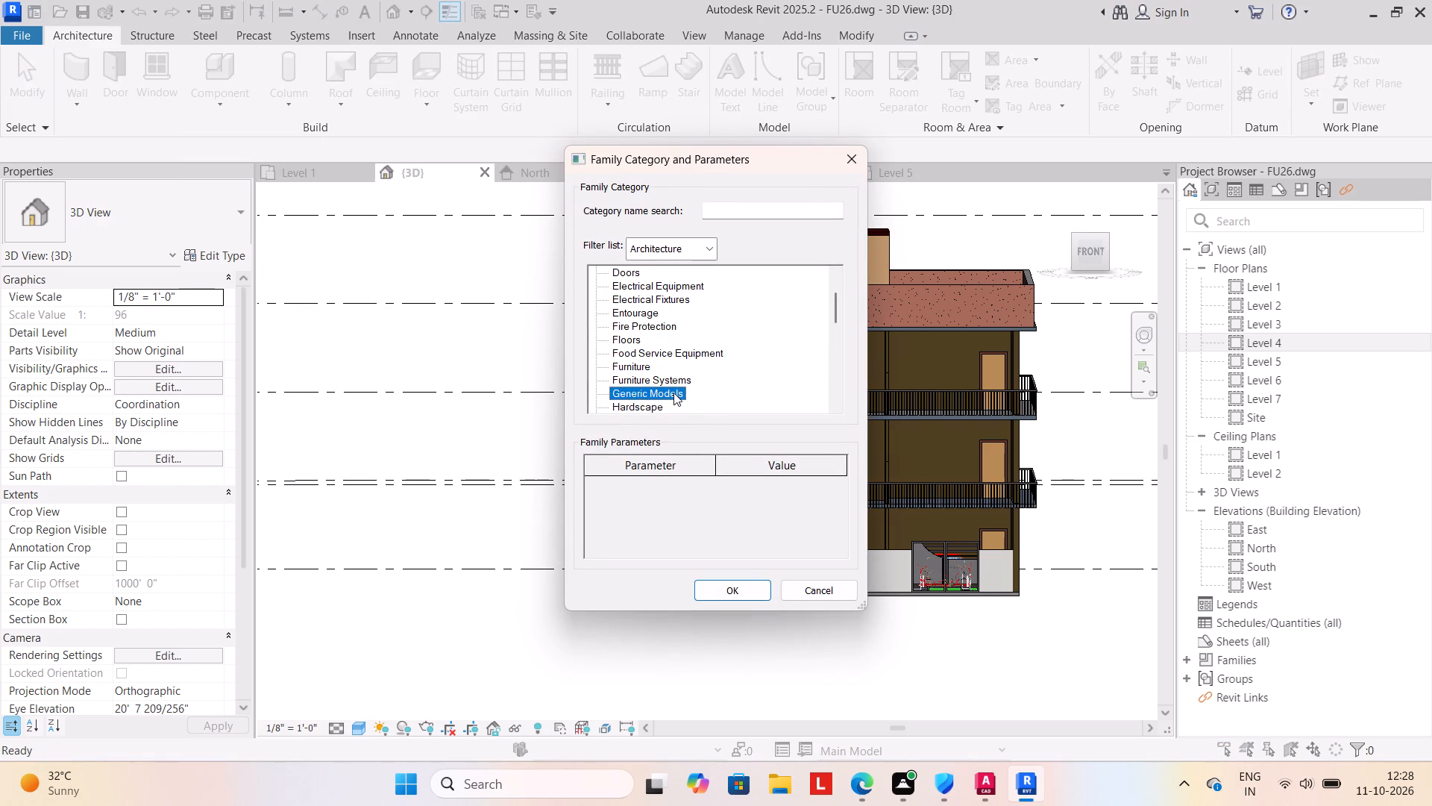
left_click(724, 592)
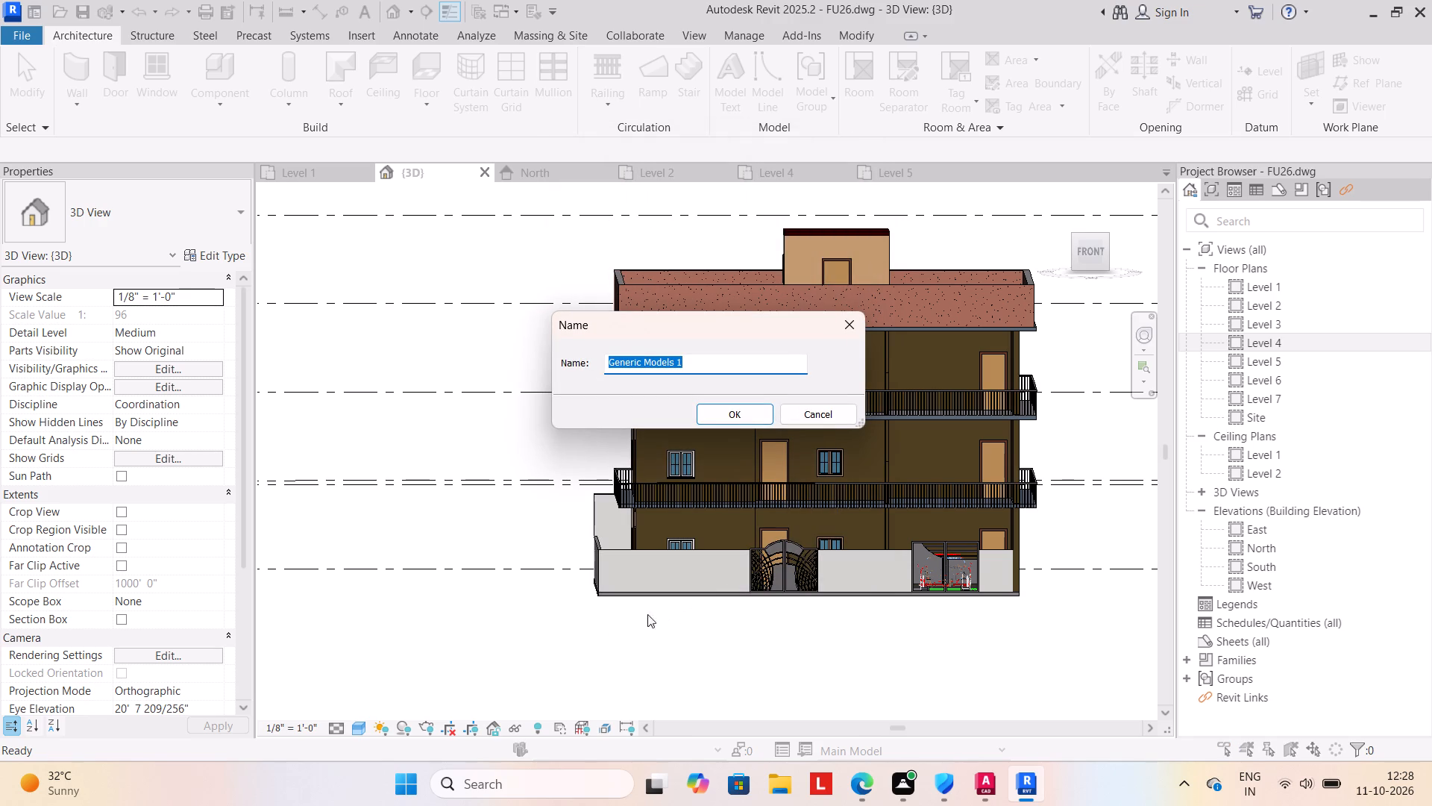
left_click(726, 414)
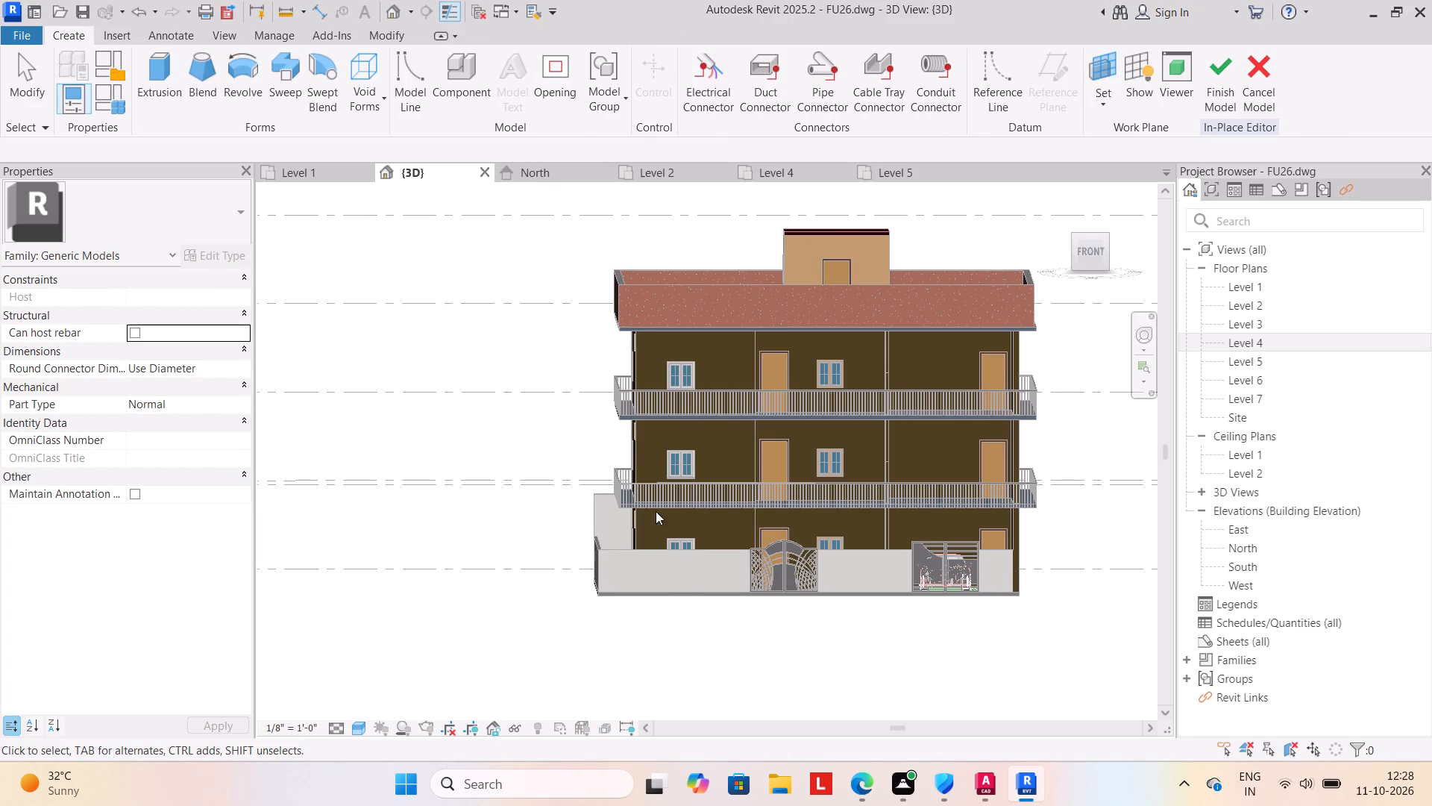
Start an extrusion on the front compound wall's face and sketch a 3'-0" wide by 4'-0" high rectangle near its left end.
left_click(157, 67)
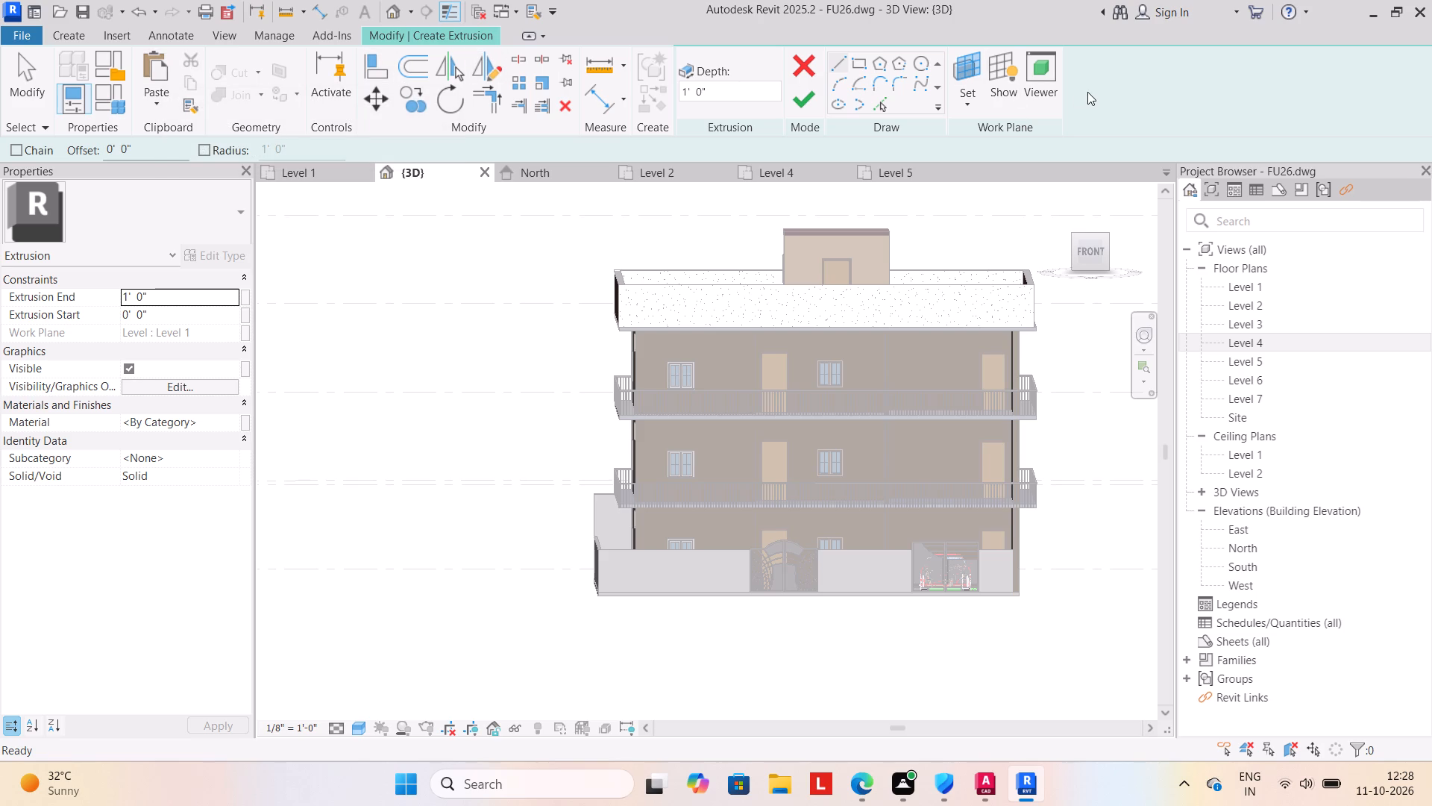
left_click(964, 110)
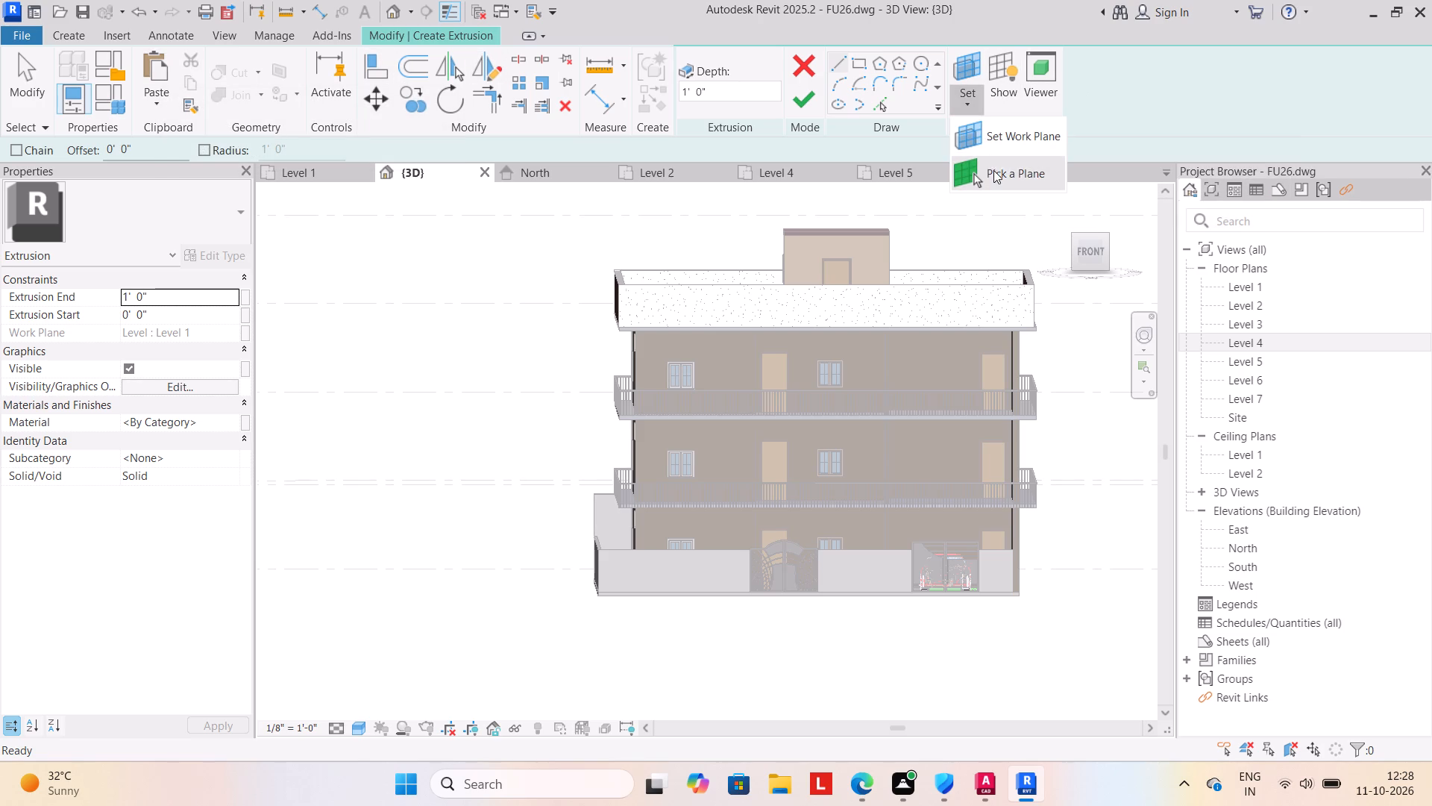
left_click(994, 174)
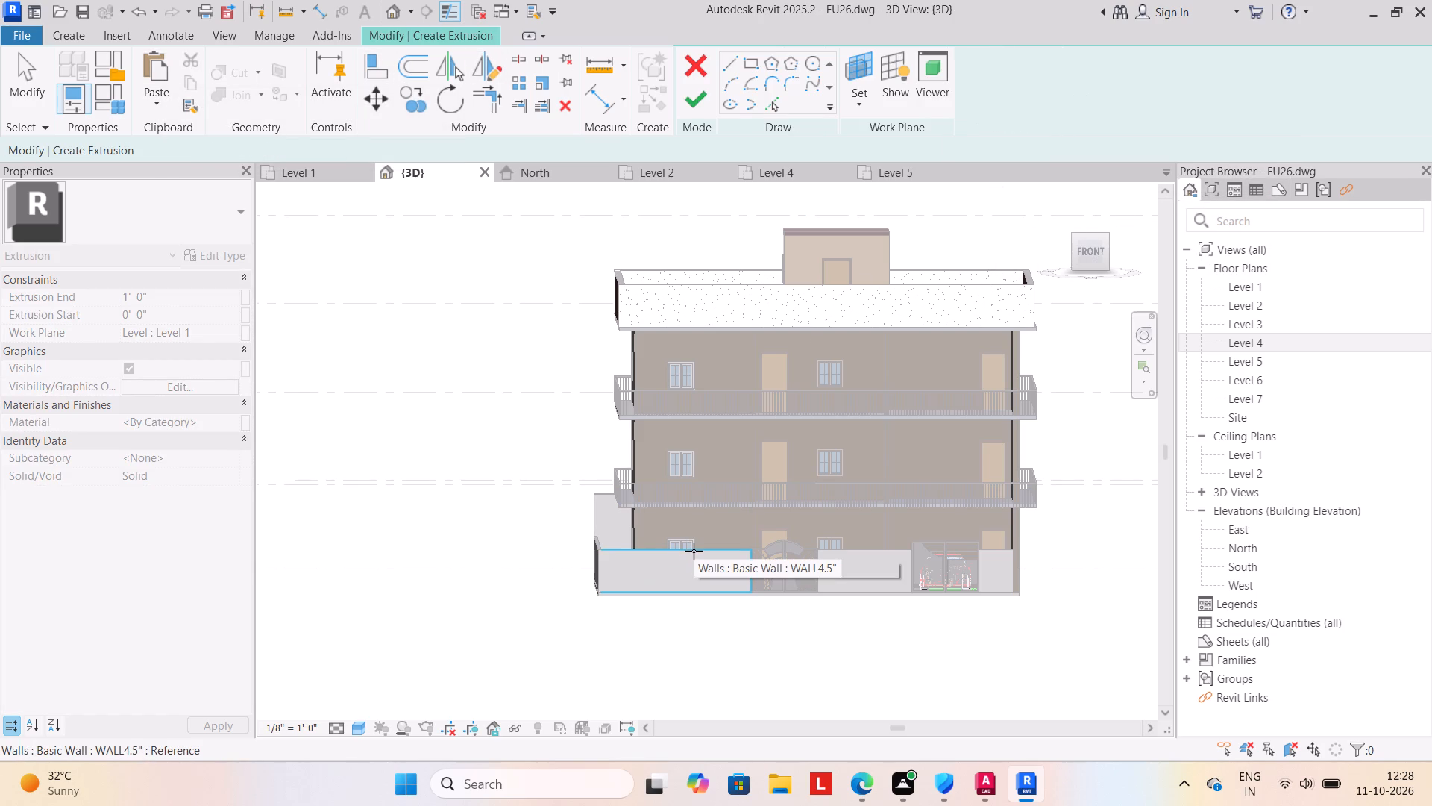
left_click(694, 551)
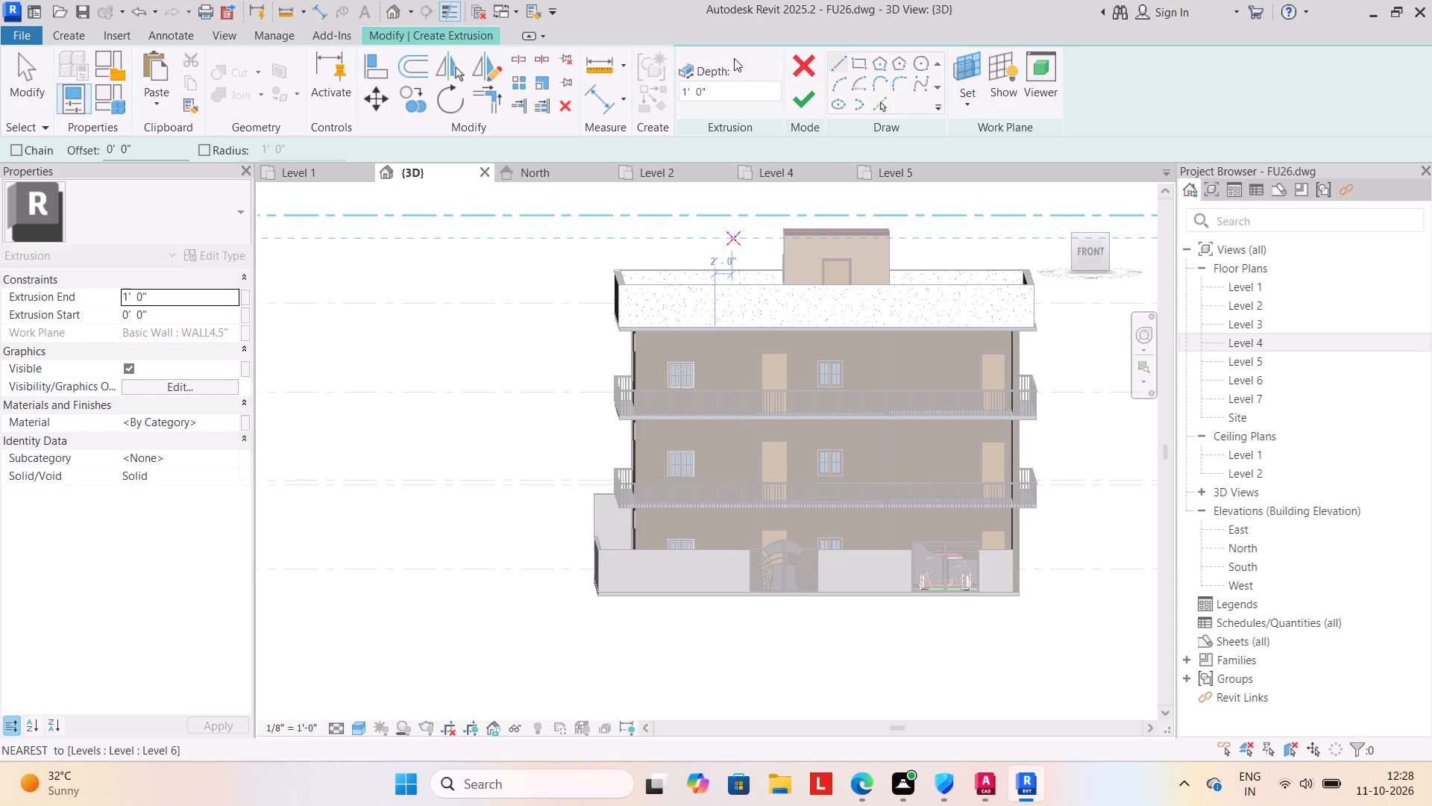
left_click(860, 57)
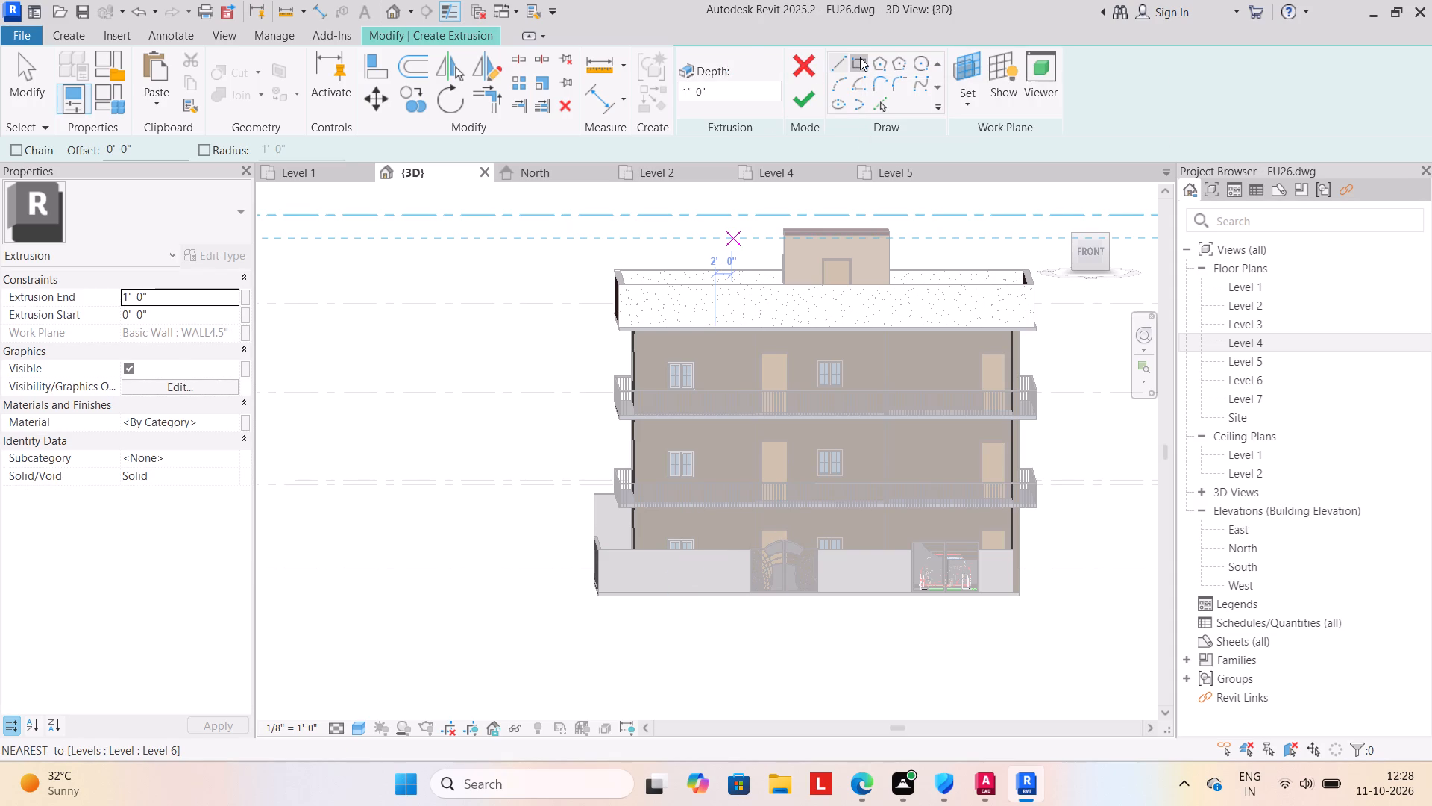
scroll(616, 623, "up", 6)
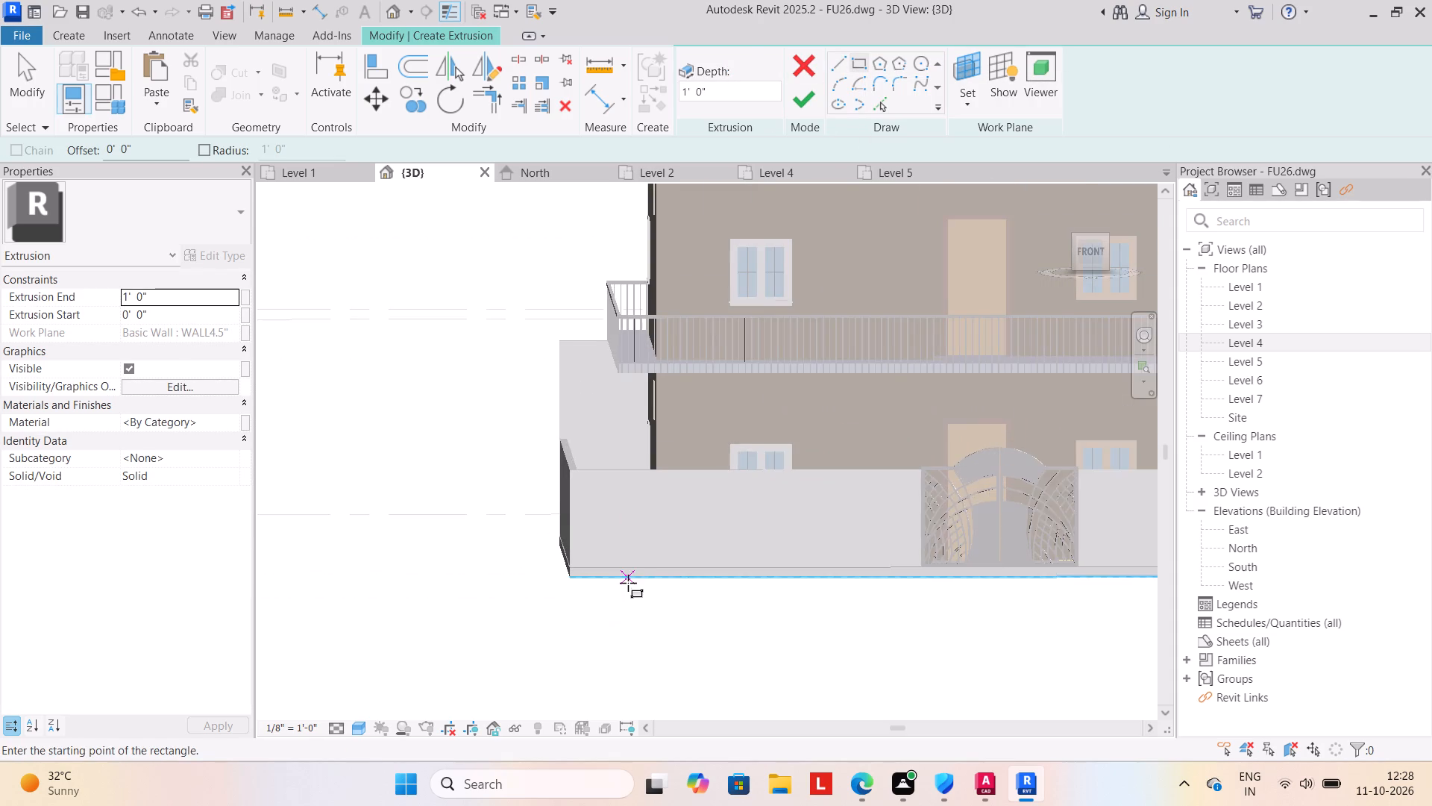
scroll(621, 534, "up", 4)
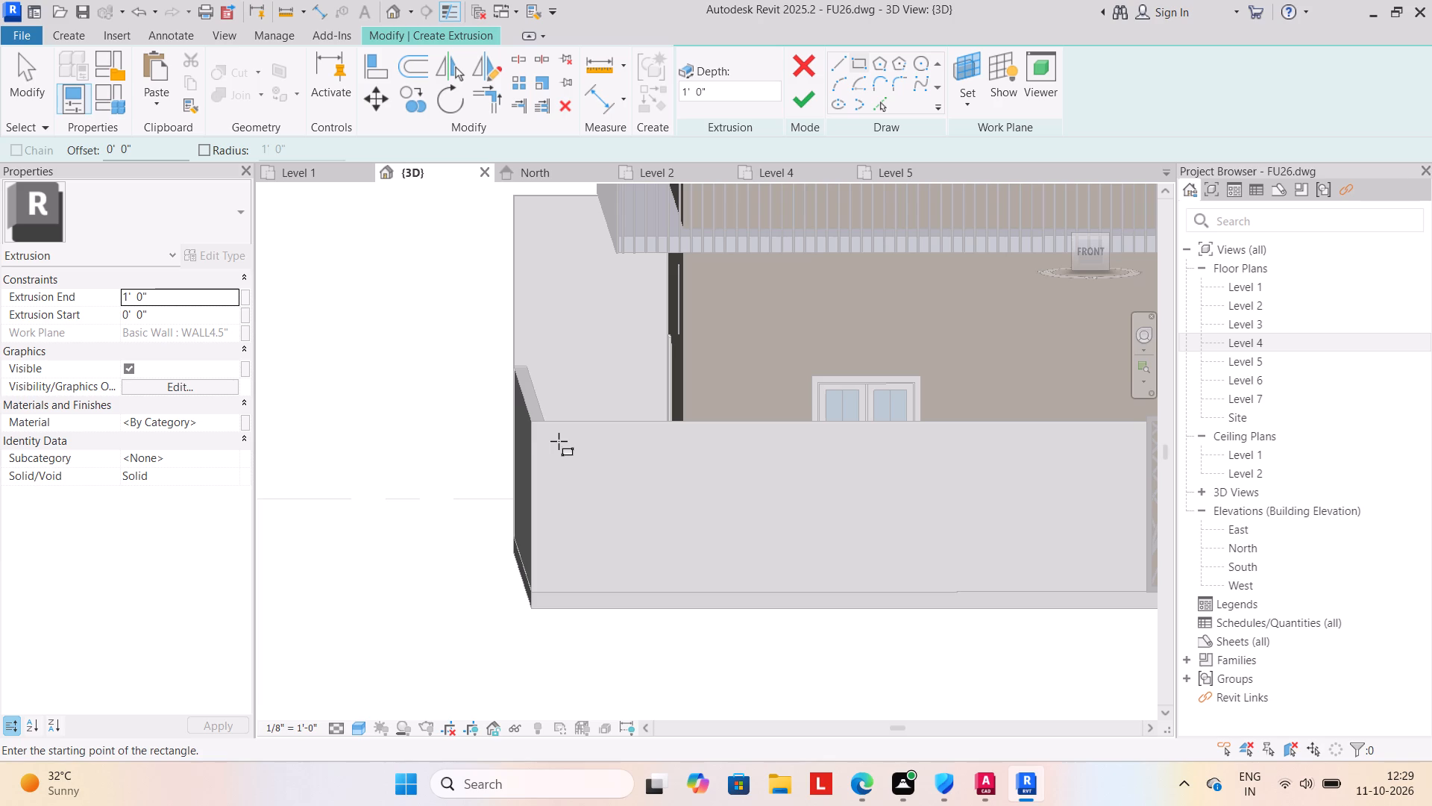
left_click(559, 441)
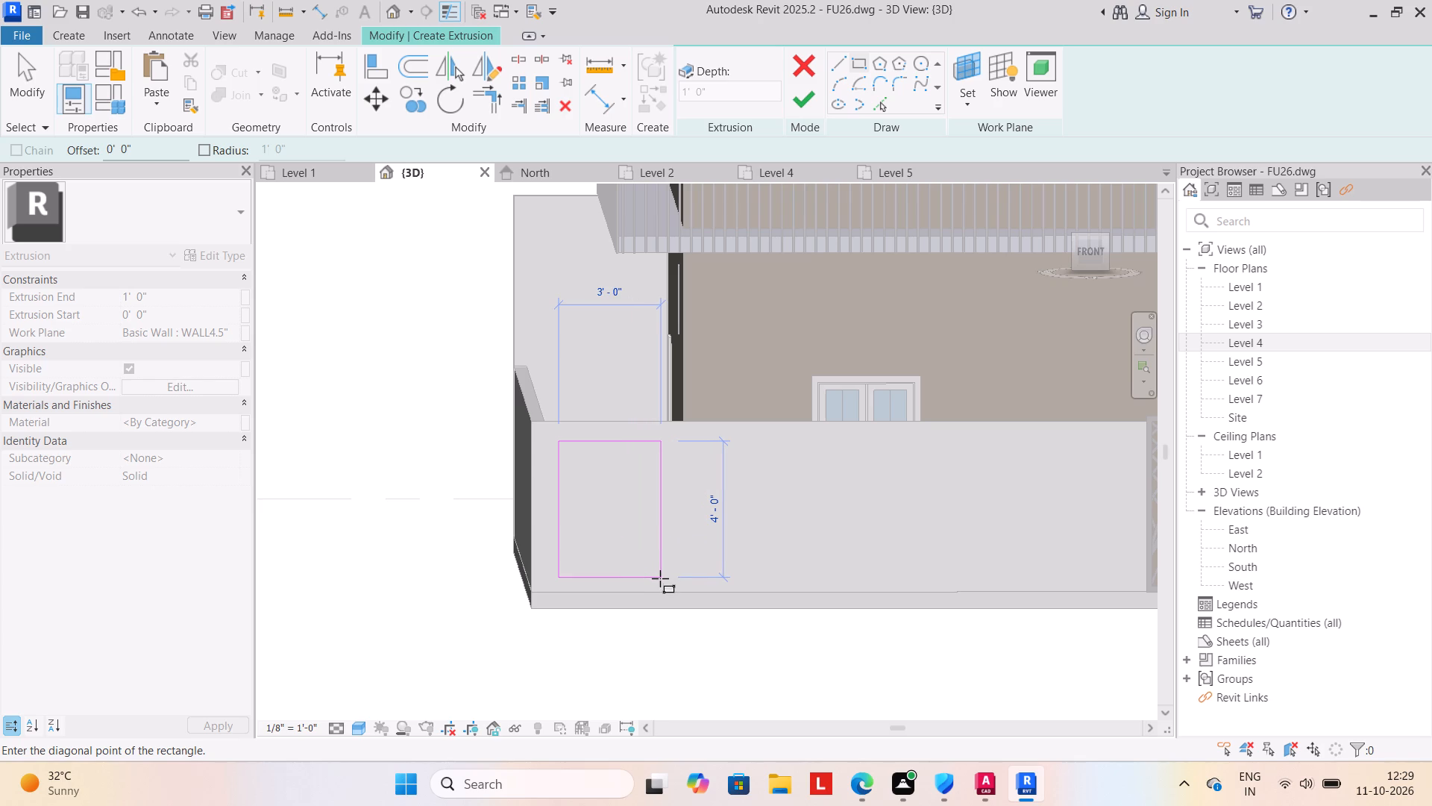
left_click(660, 578)
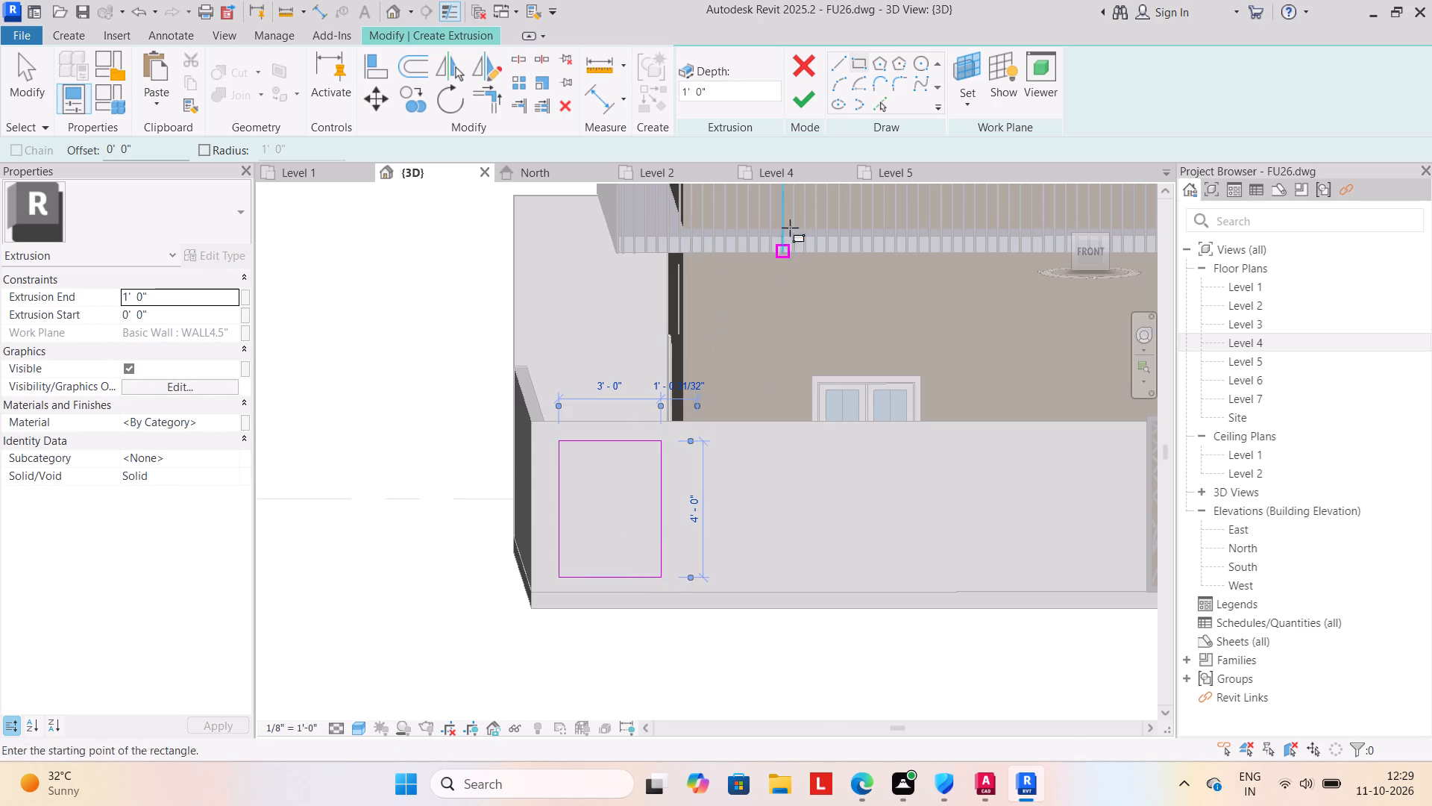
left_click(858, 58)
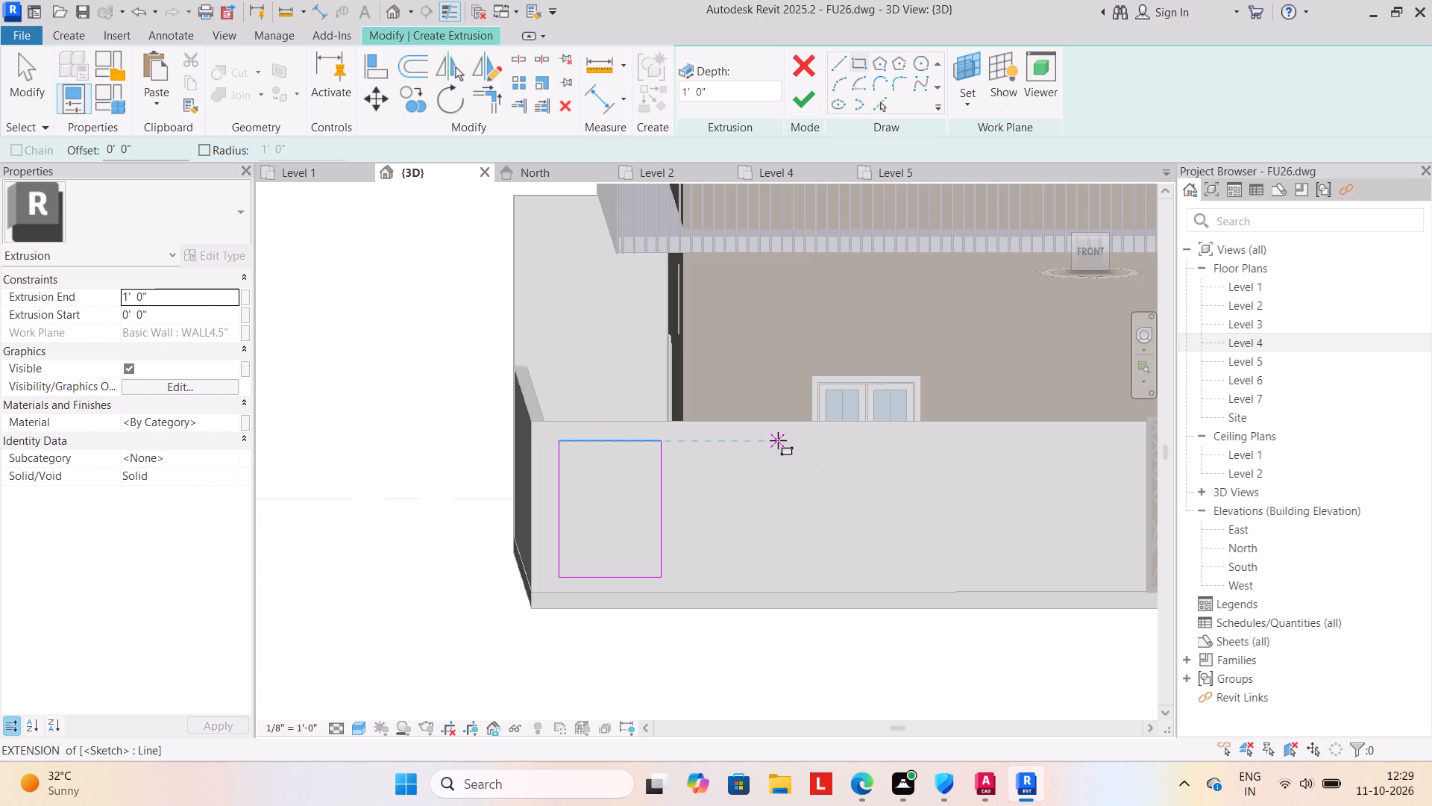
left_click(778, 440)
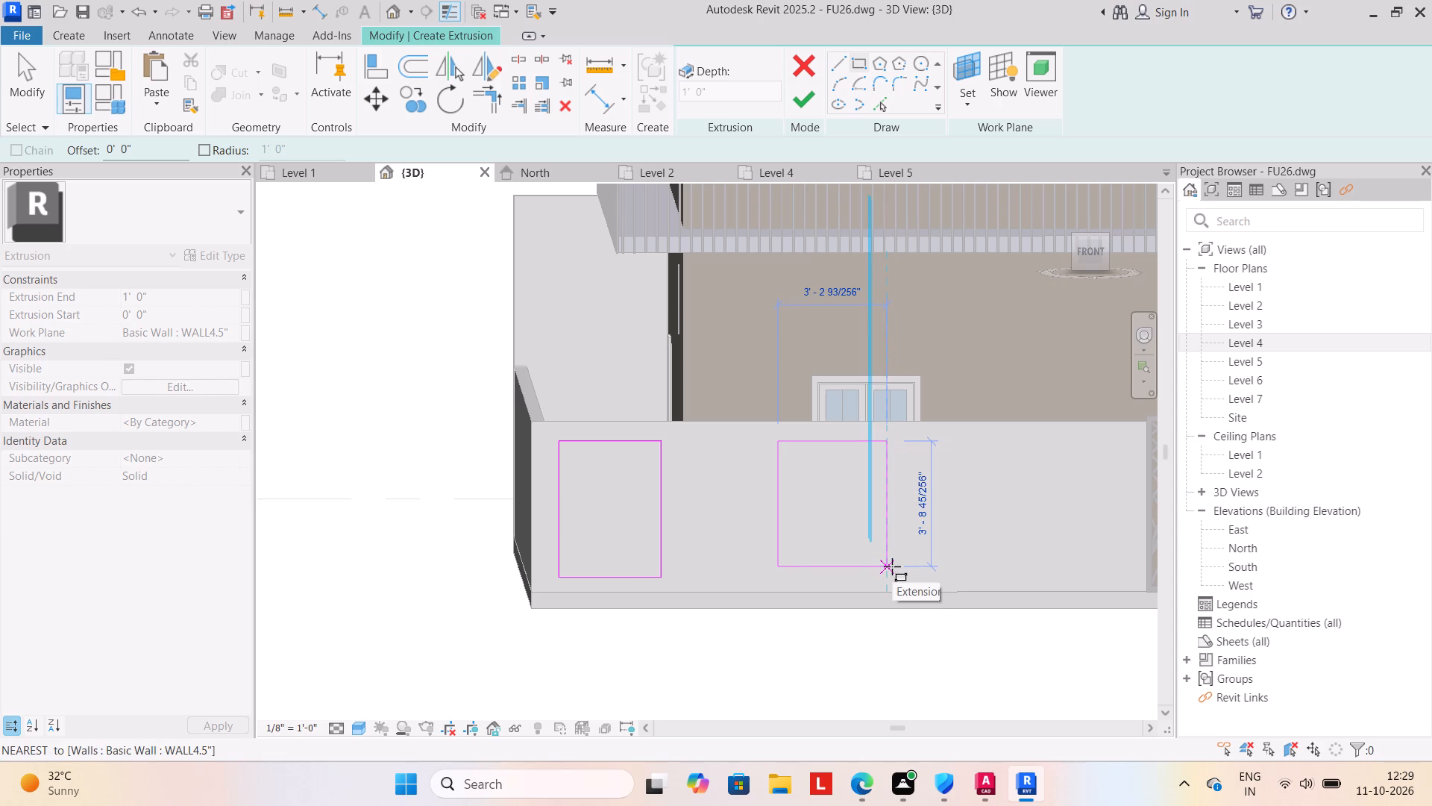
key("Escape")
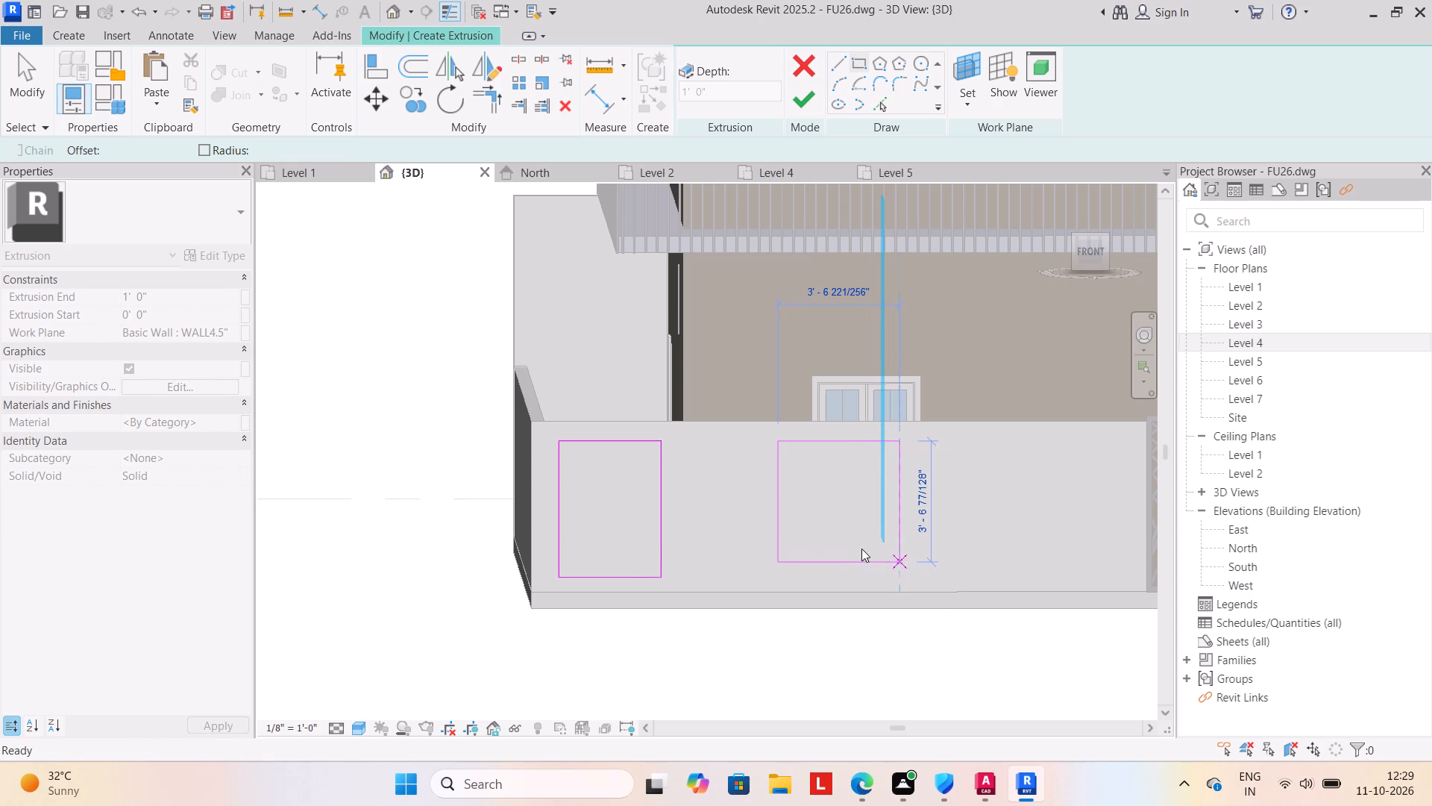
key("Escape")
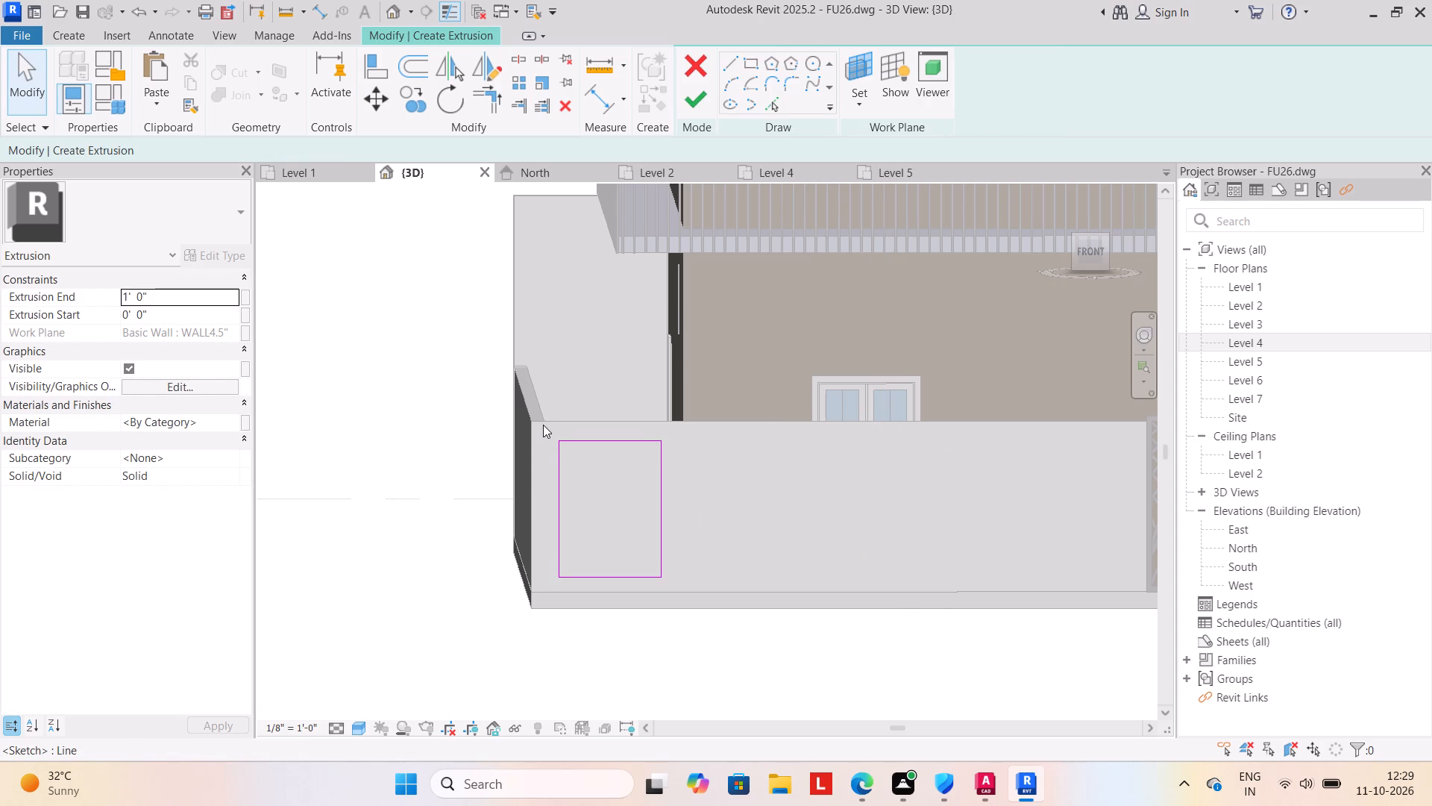
Copy the rectangle twice along the wall at 6'-0" spacing and complete the extrusion with a 1'-0" depth.
left_click(543, 425)
left_click_drag(543, 425, 708, 592)
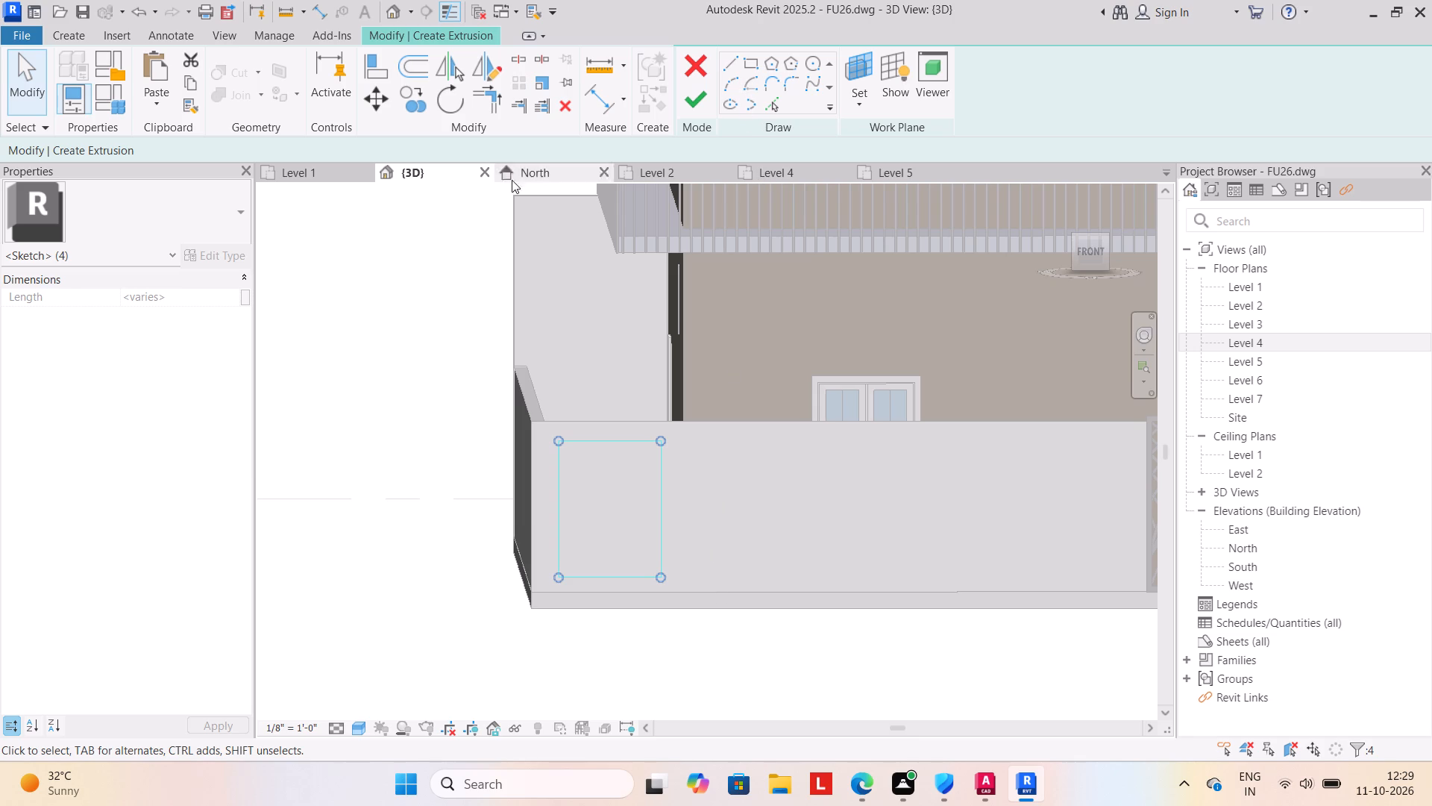
left_click(412, 104)
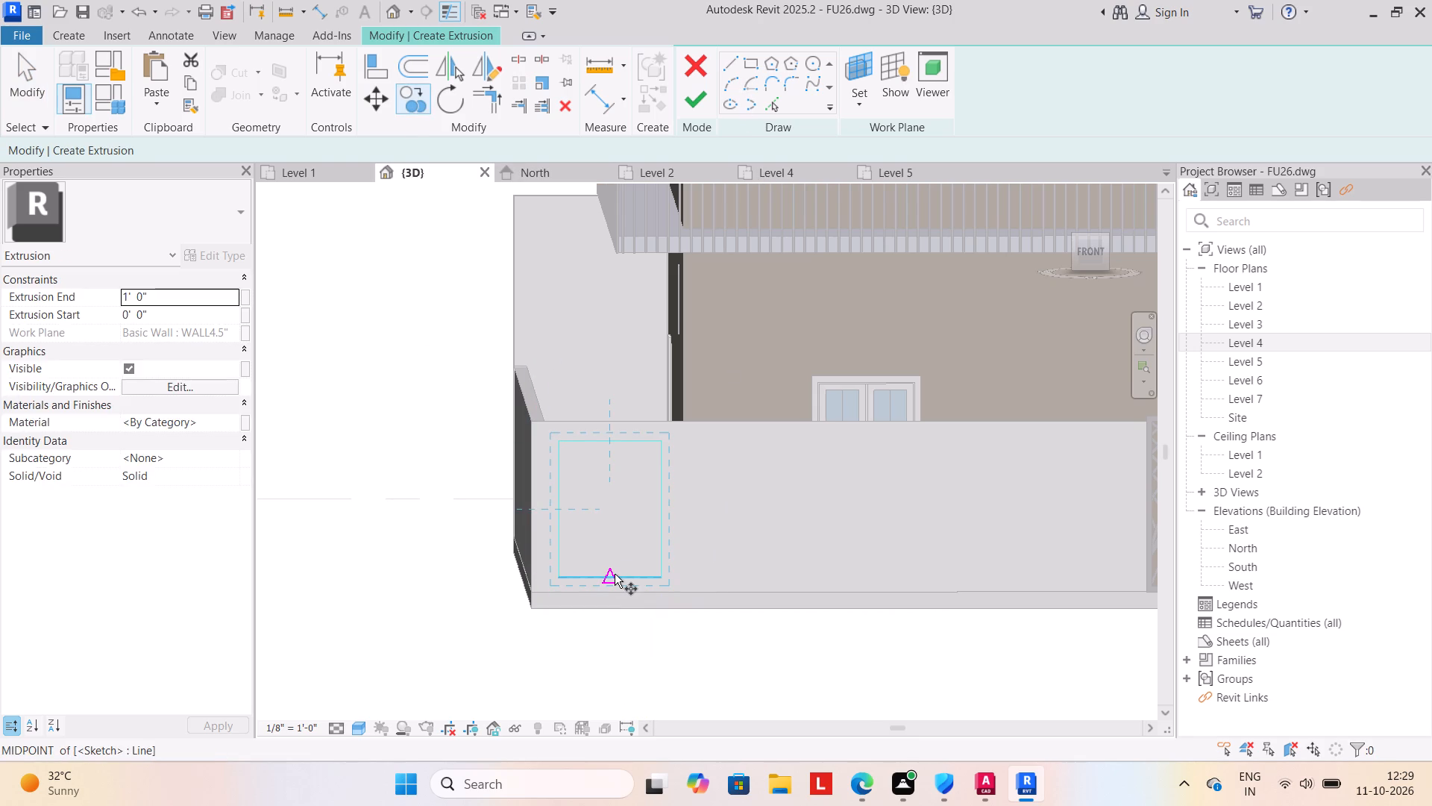
left_click(615, 574)
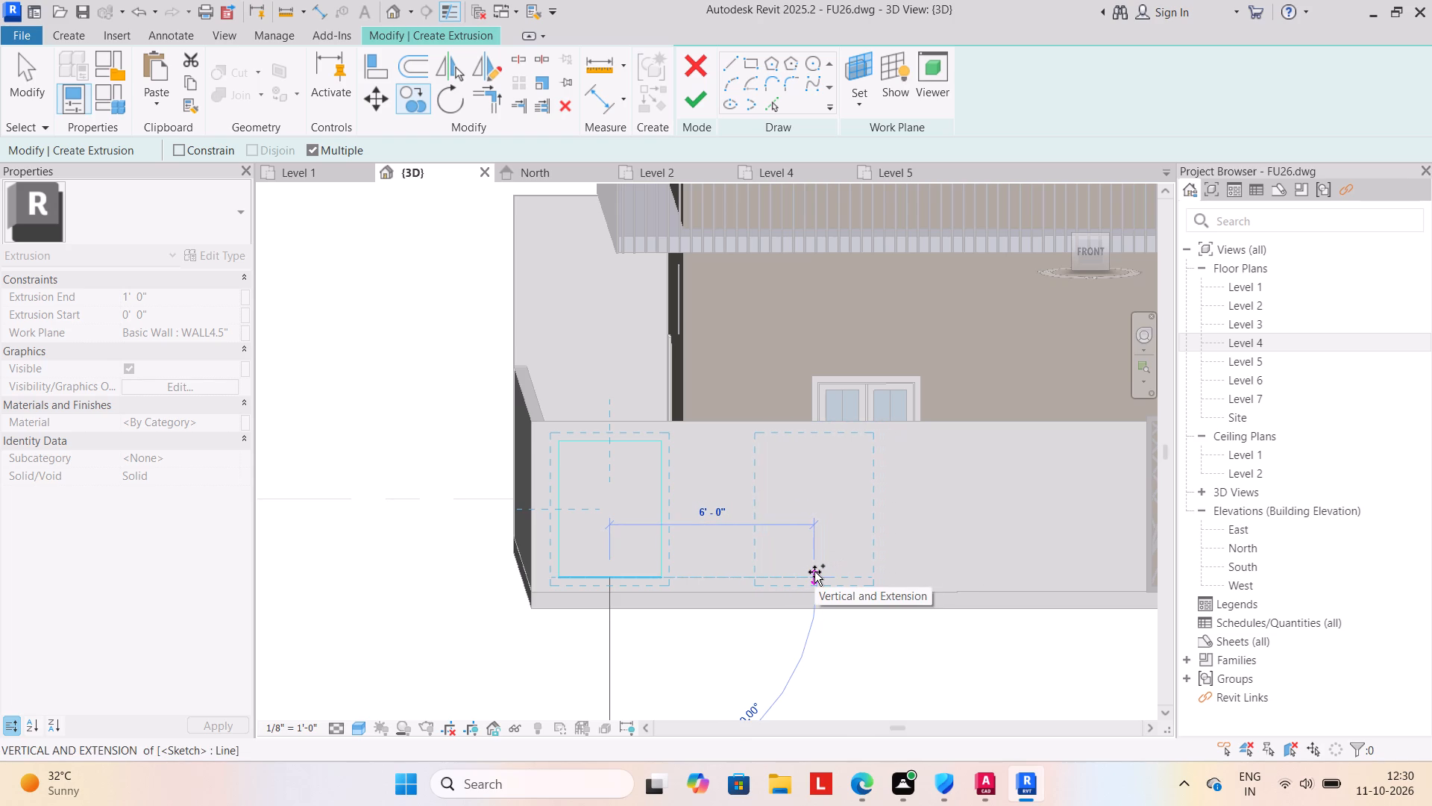
left_click(814, 572)
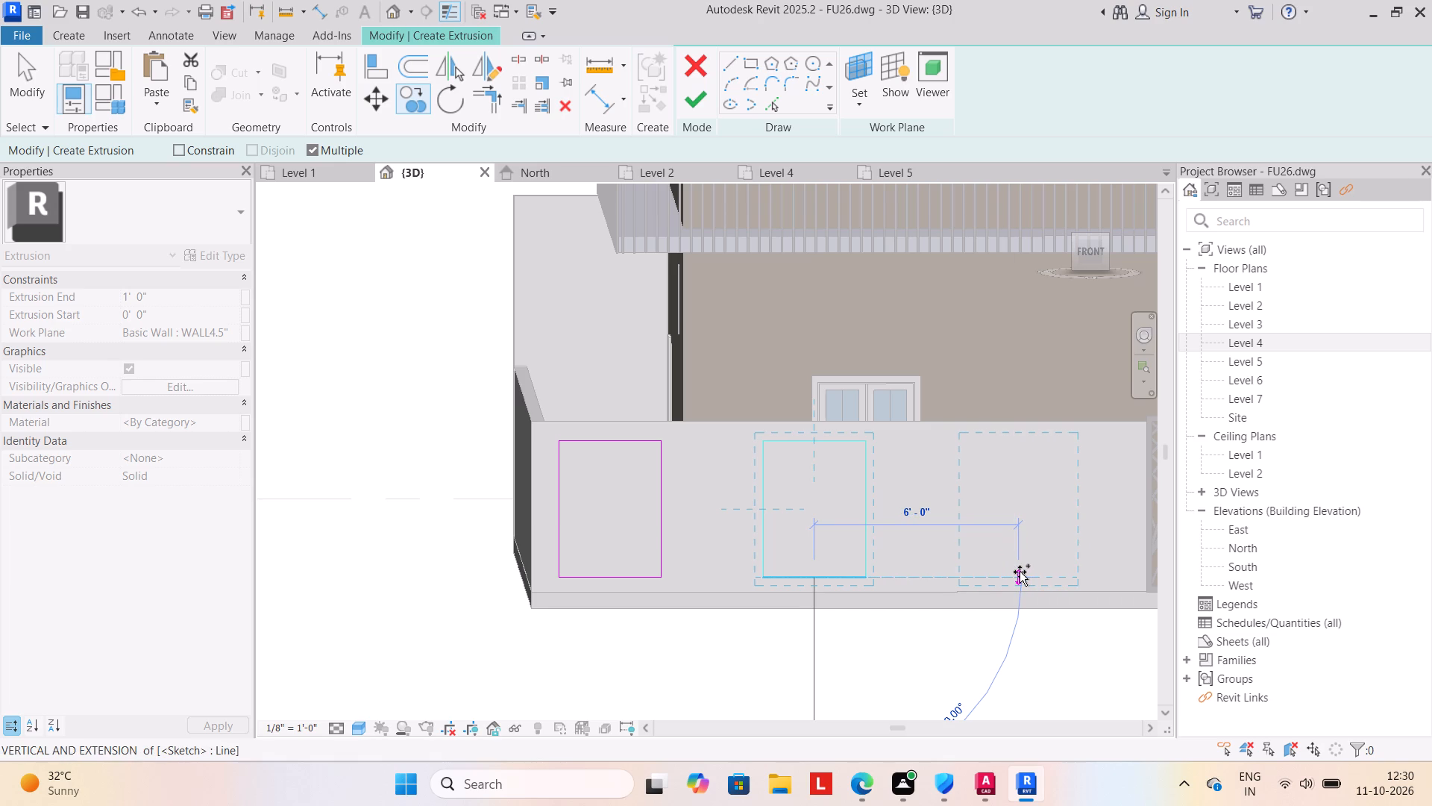
left_click(1020, 572)
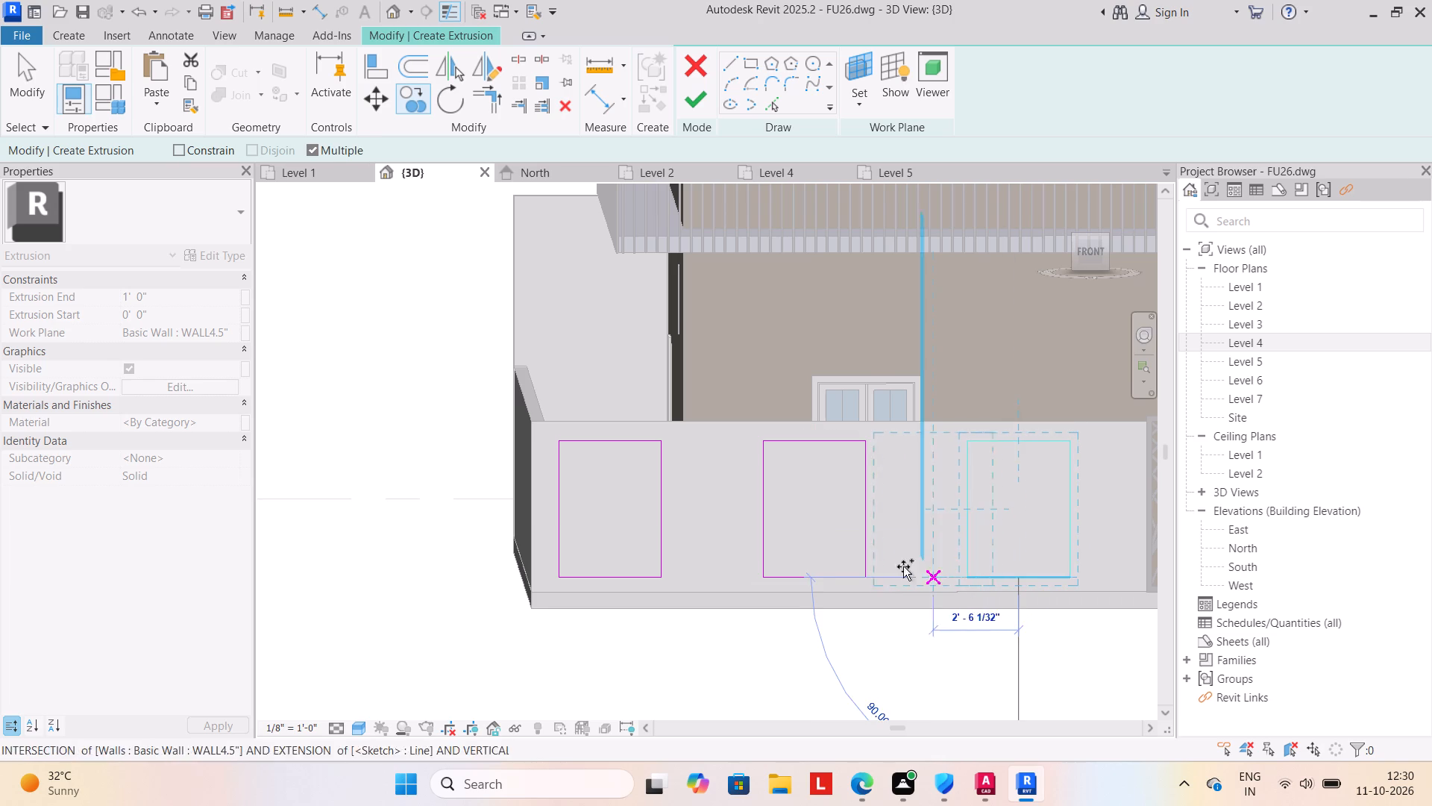
left_click(684, 97)
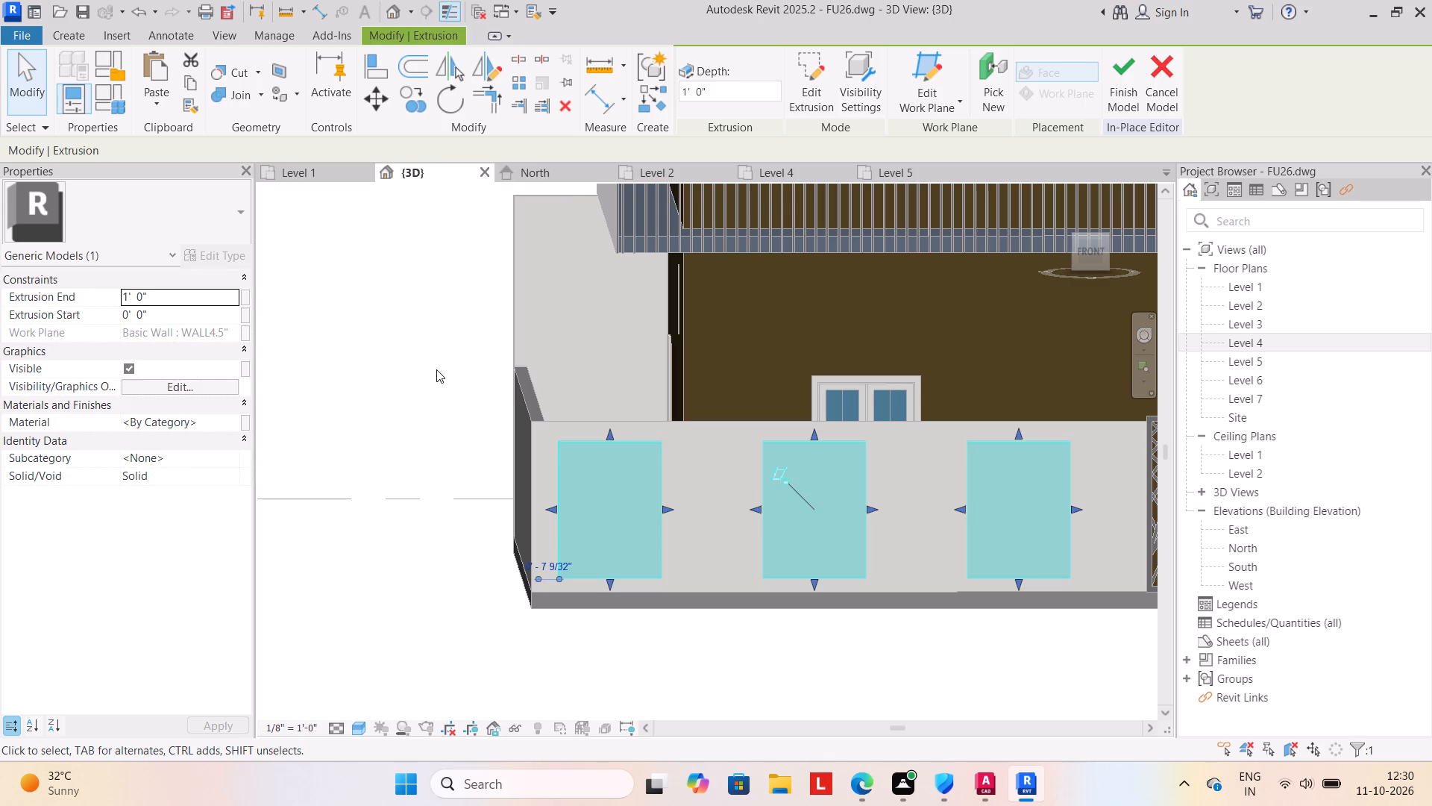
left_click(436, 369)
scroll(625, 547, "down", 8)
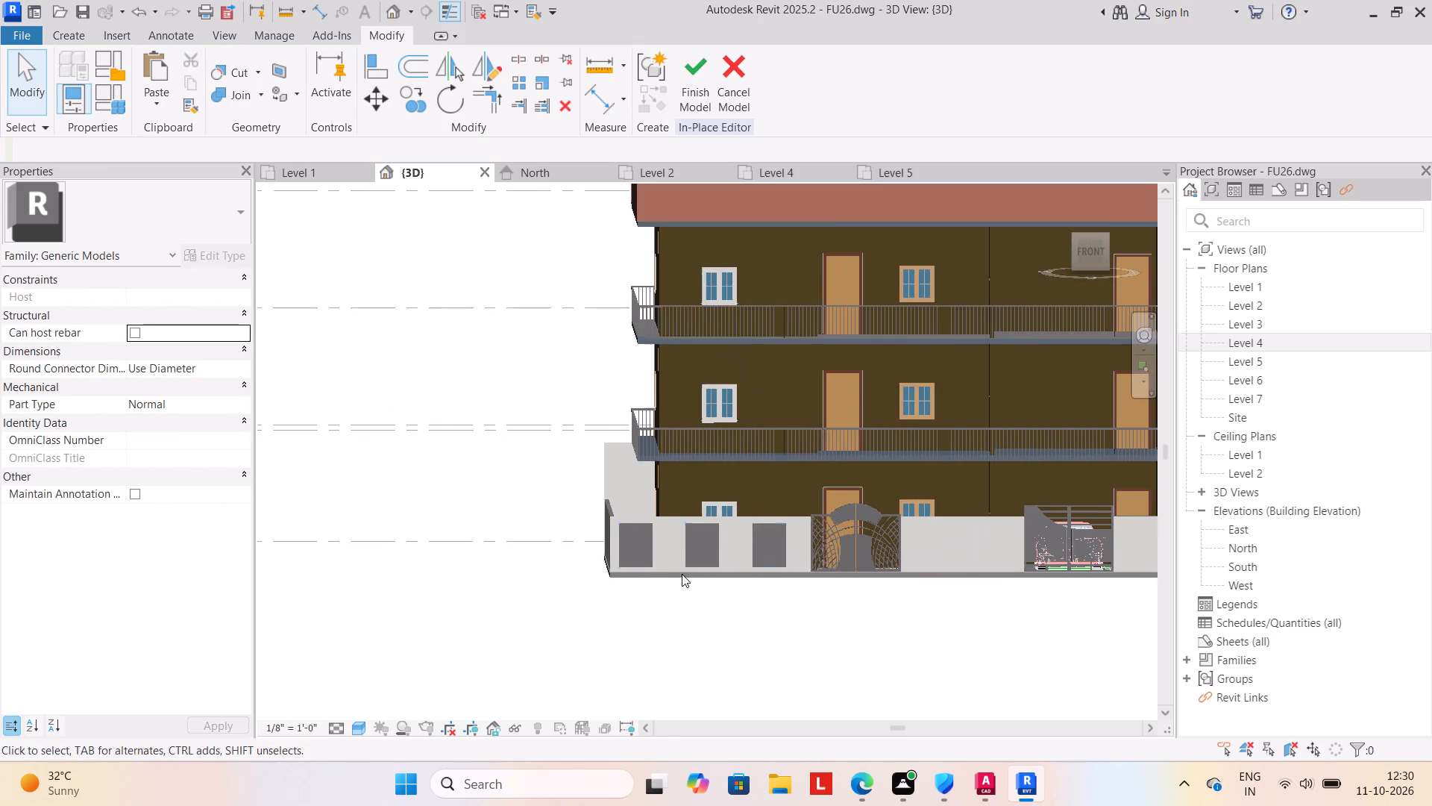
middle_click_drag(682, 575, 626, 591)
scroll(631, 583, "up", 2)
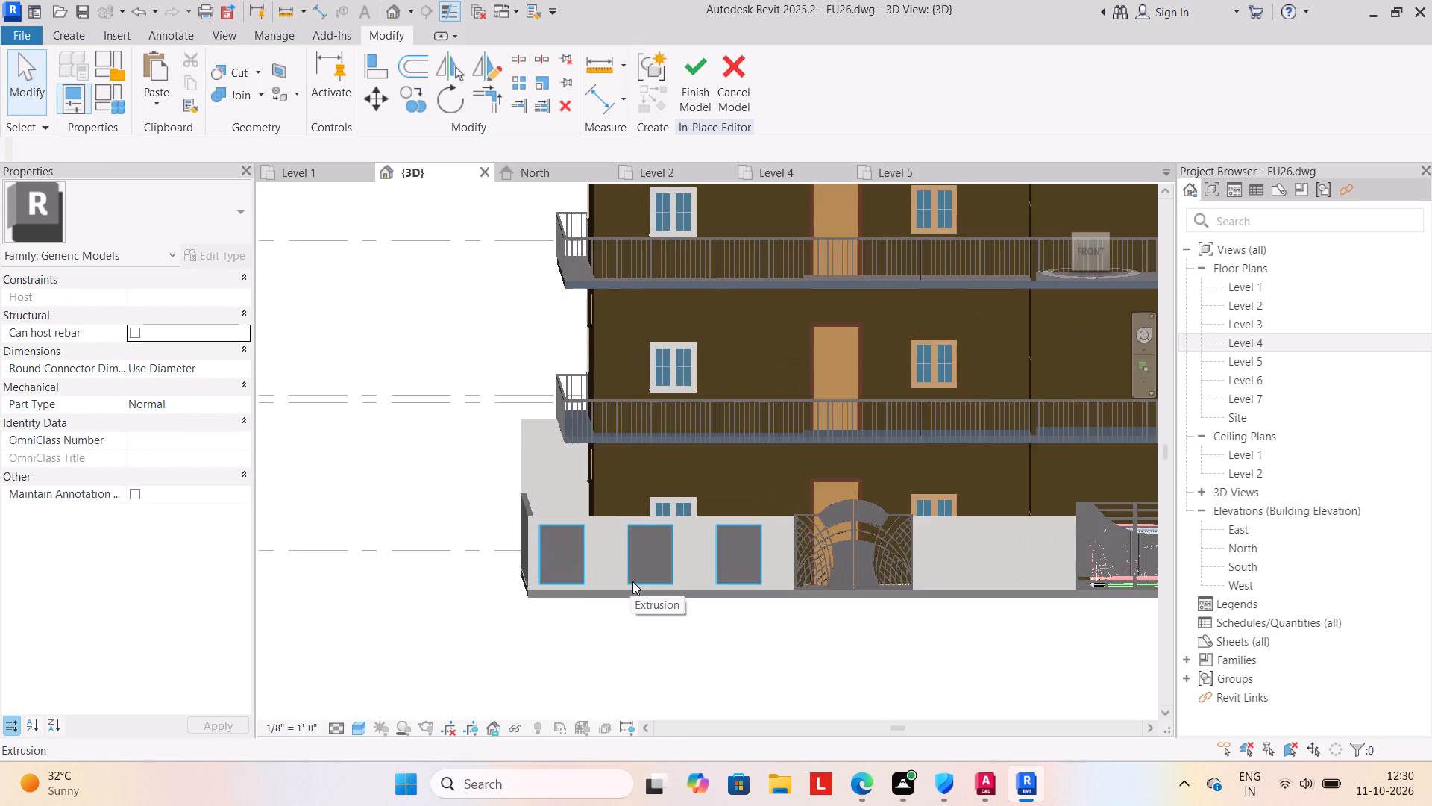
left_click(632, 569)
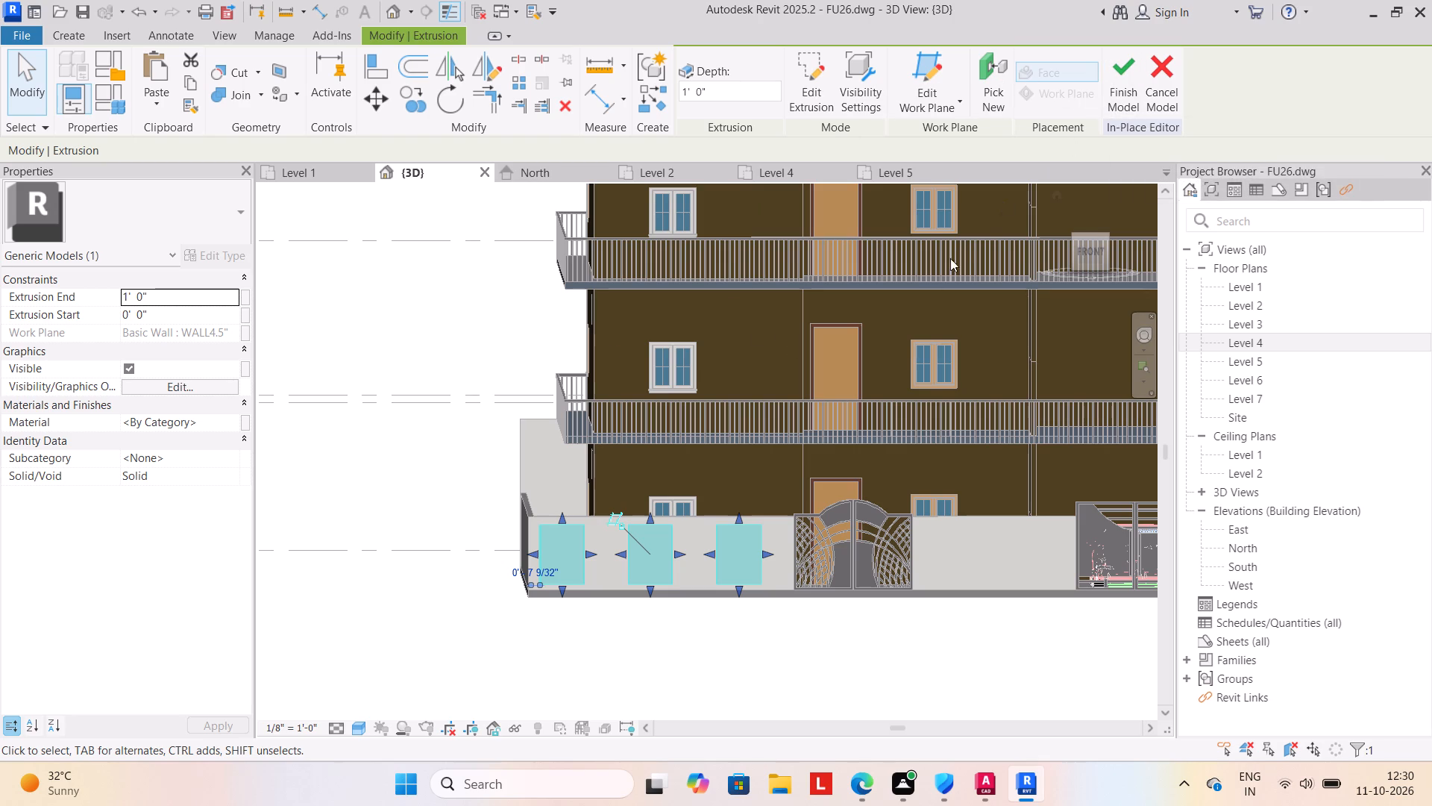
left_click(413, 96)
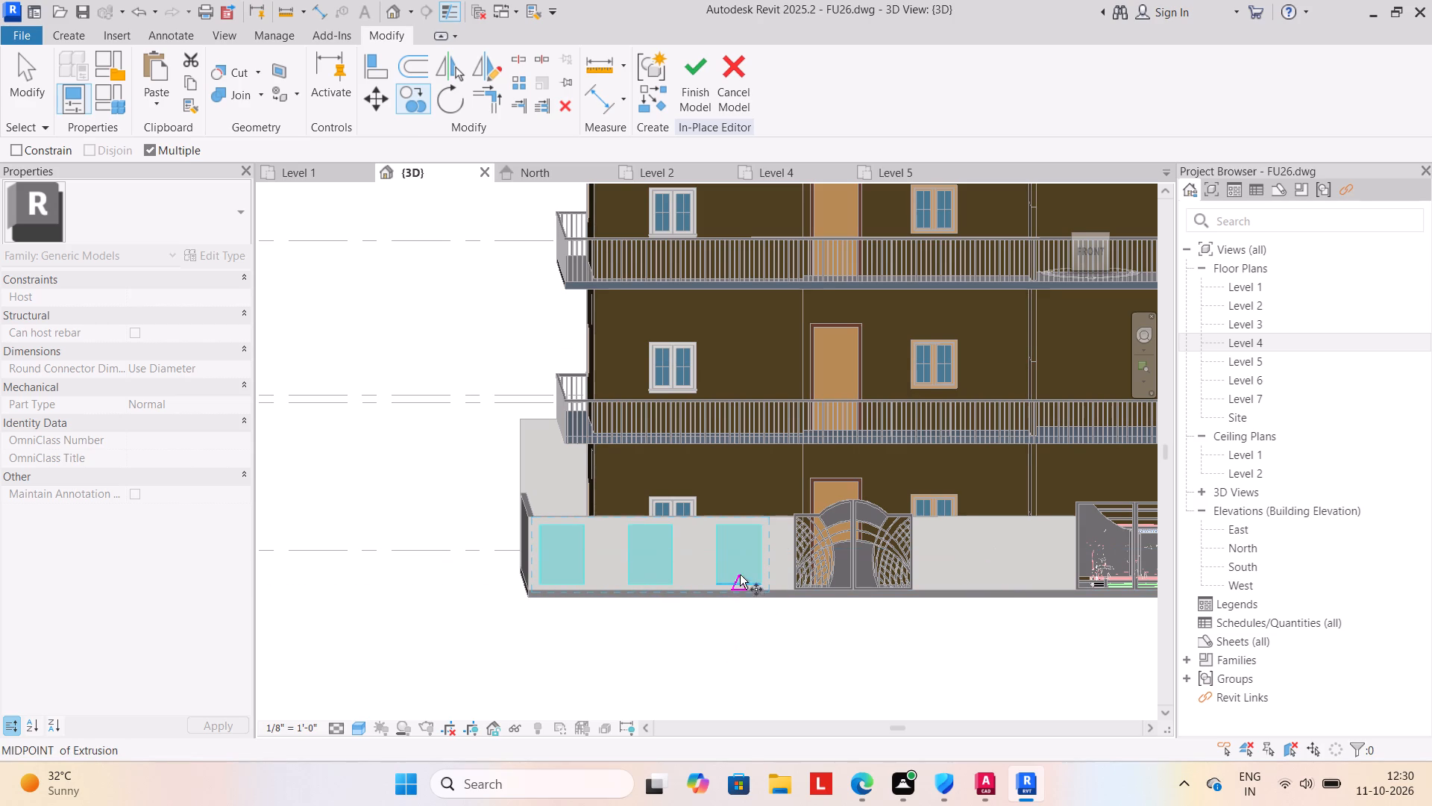
Finish the in-place model of the three panels on the front compound wall.
left_click(698, 72)
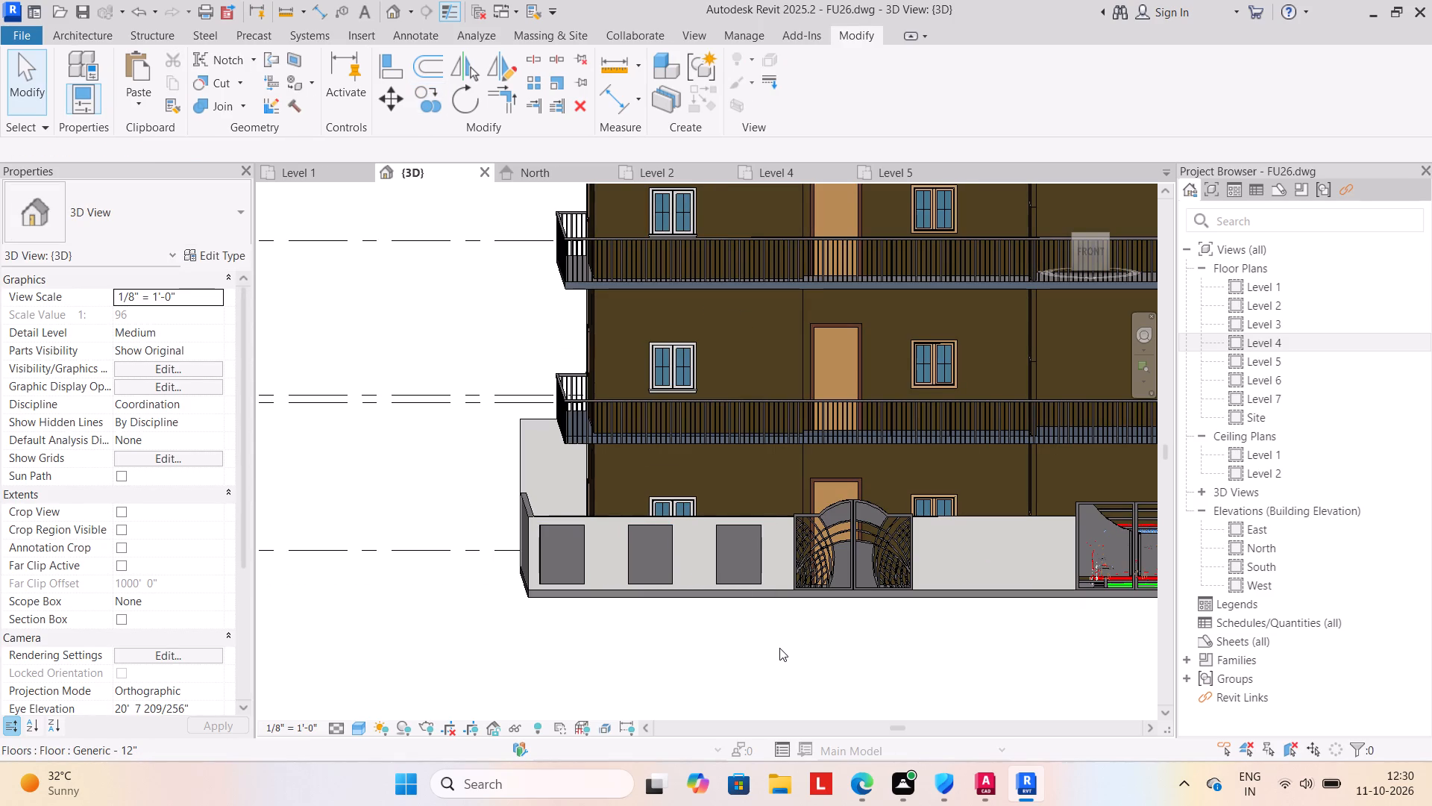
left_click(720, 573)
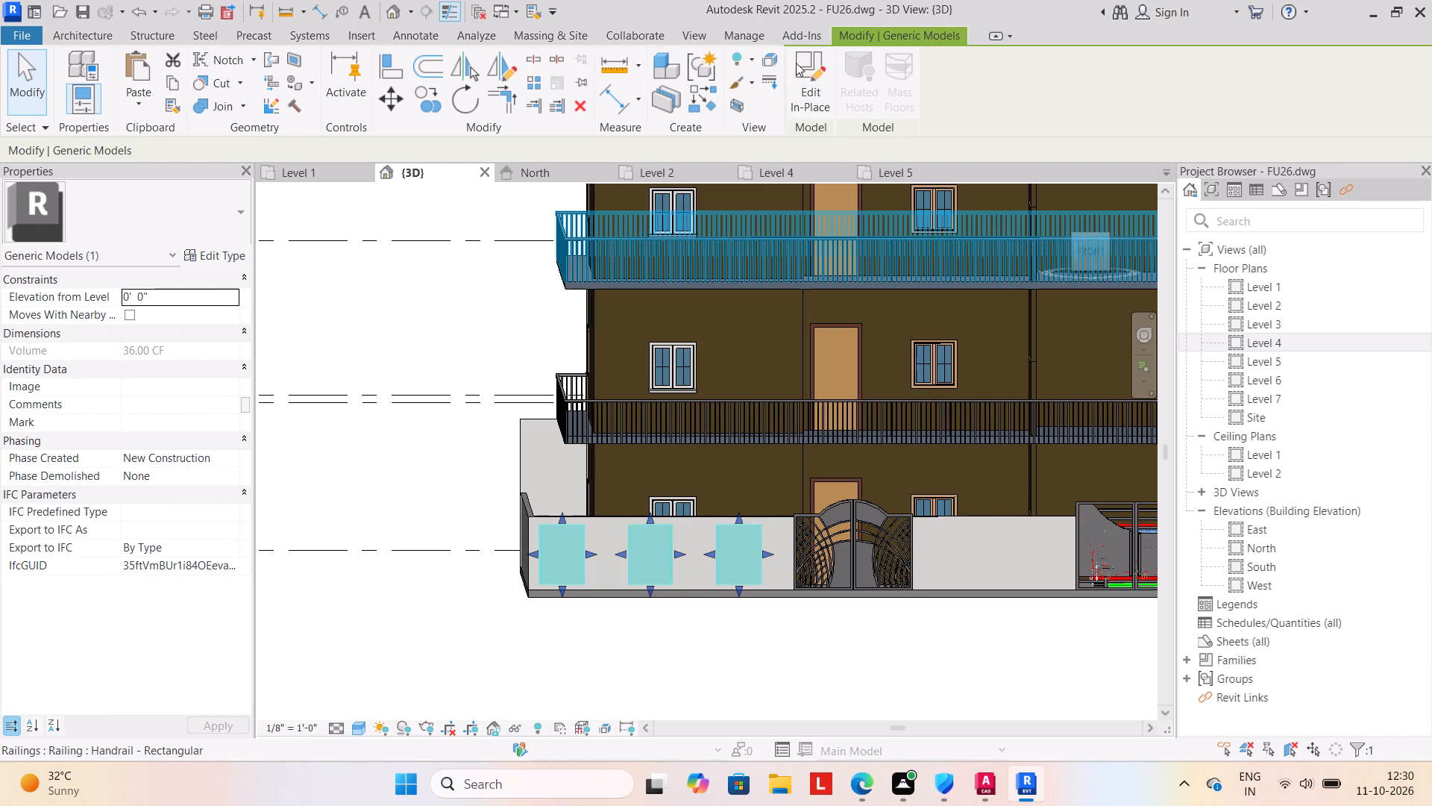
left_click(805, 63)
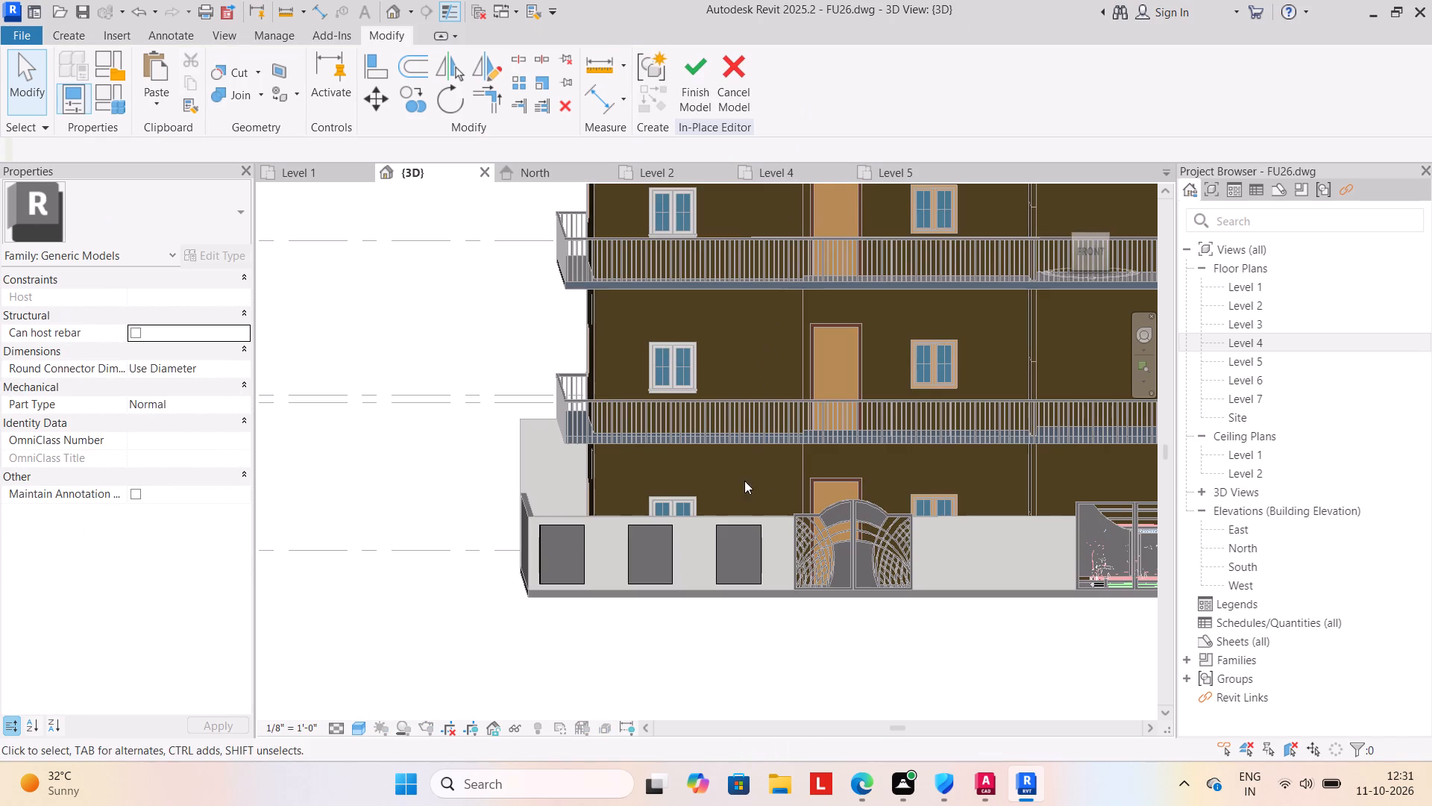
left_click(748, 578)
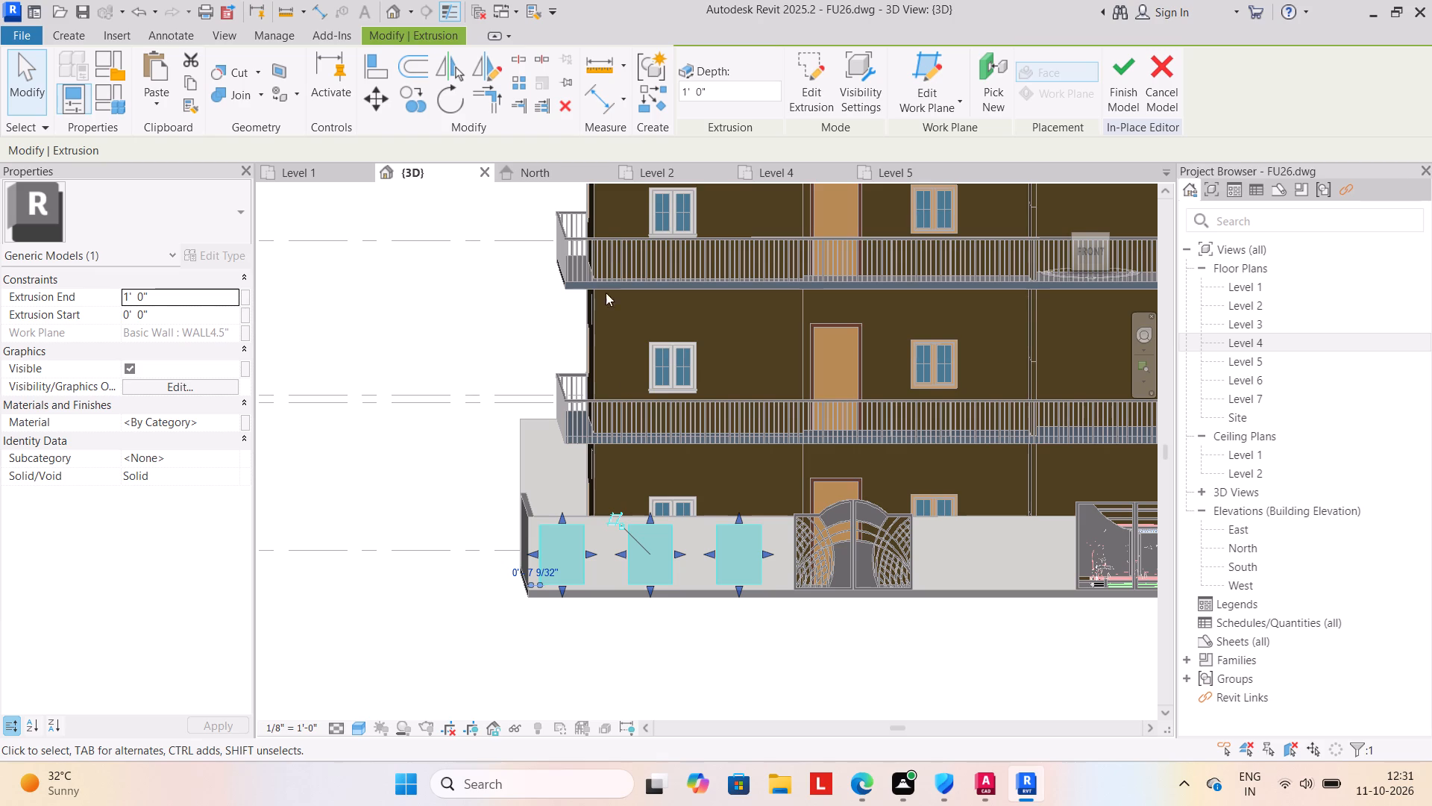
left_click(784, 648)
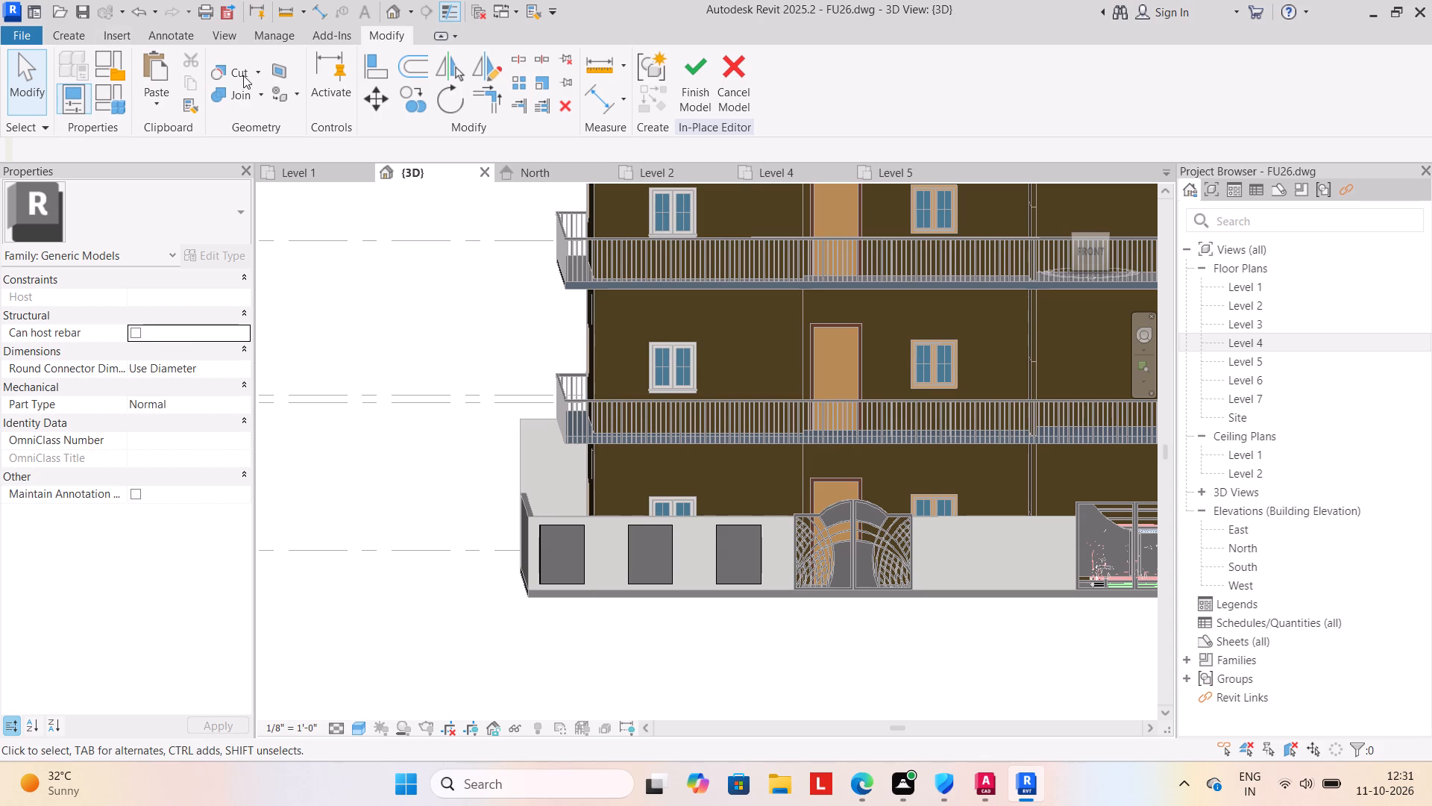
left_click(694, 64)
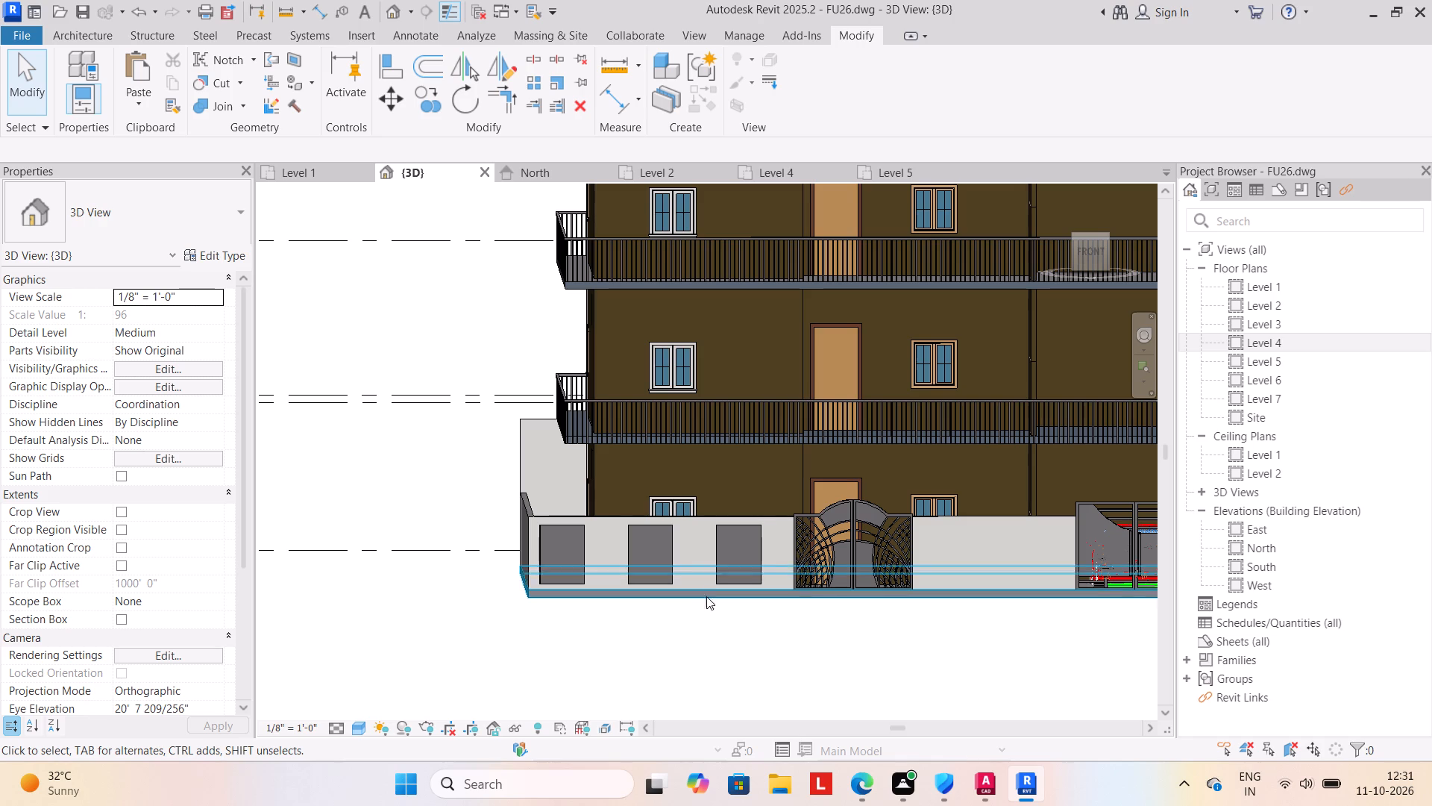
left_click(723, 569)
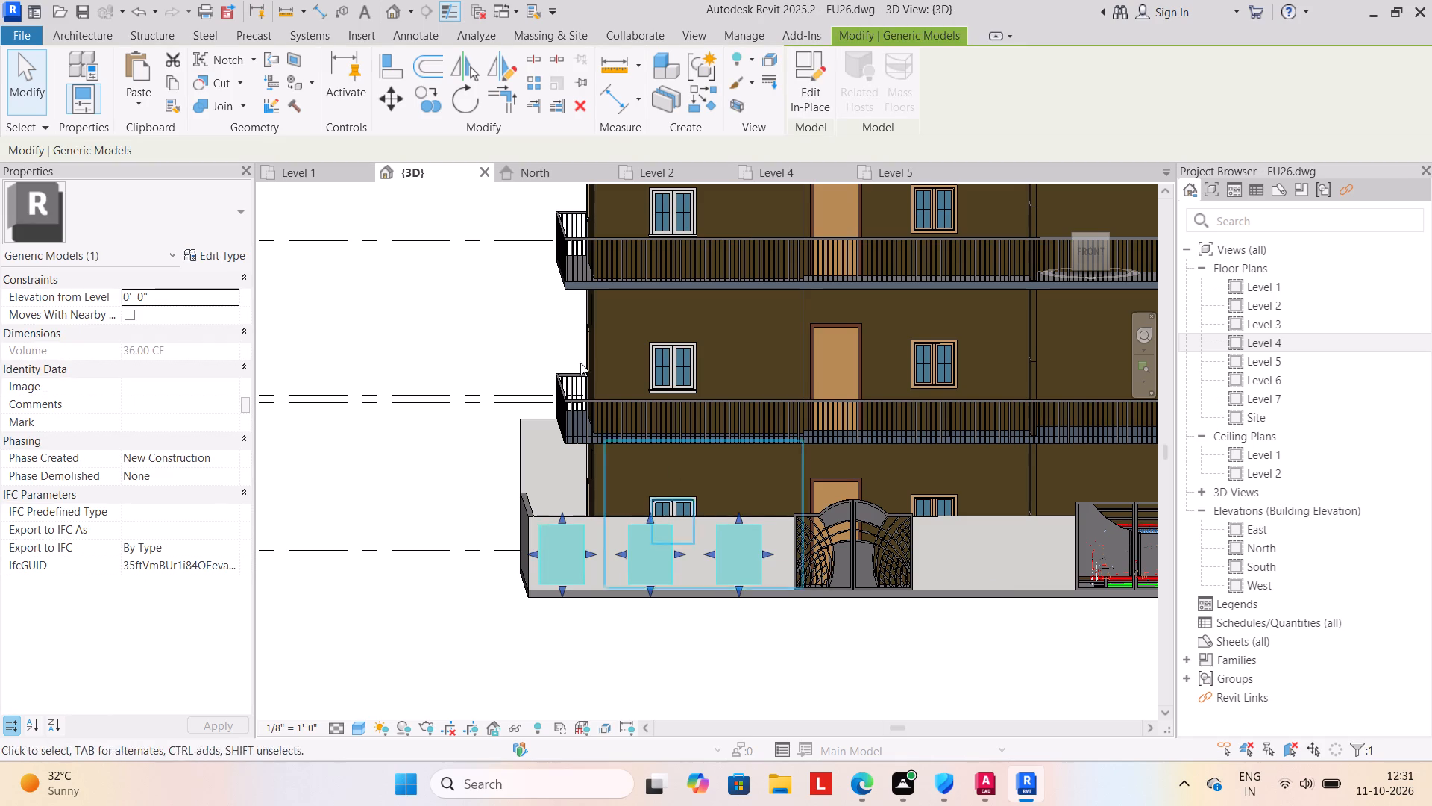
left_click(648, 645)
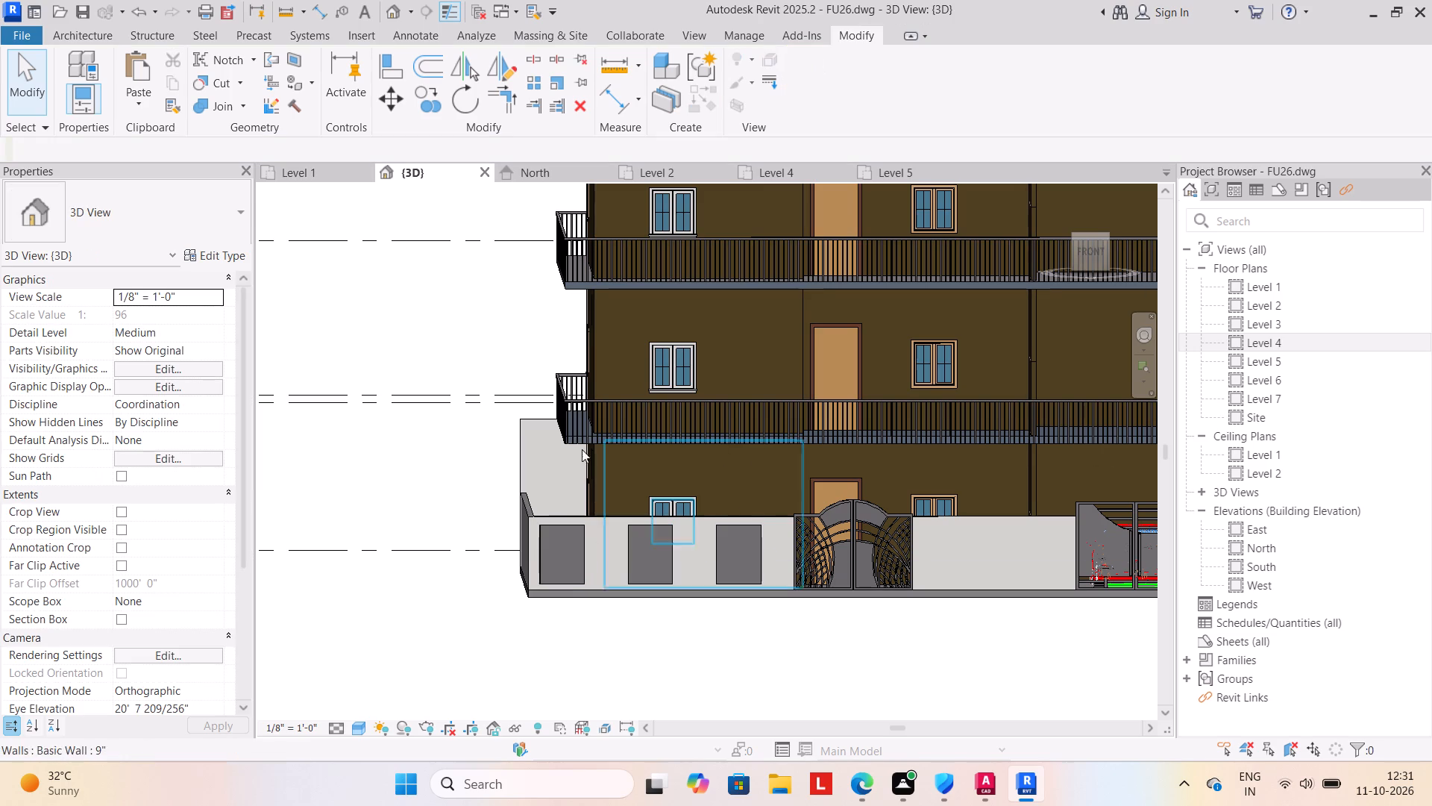
Measure the height of the wall panel nearest the arched gate.
left_click(285, 0)
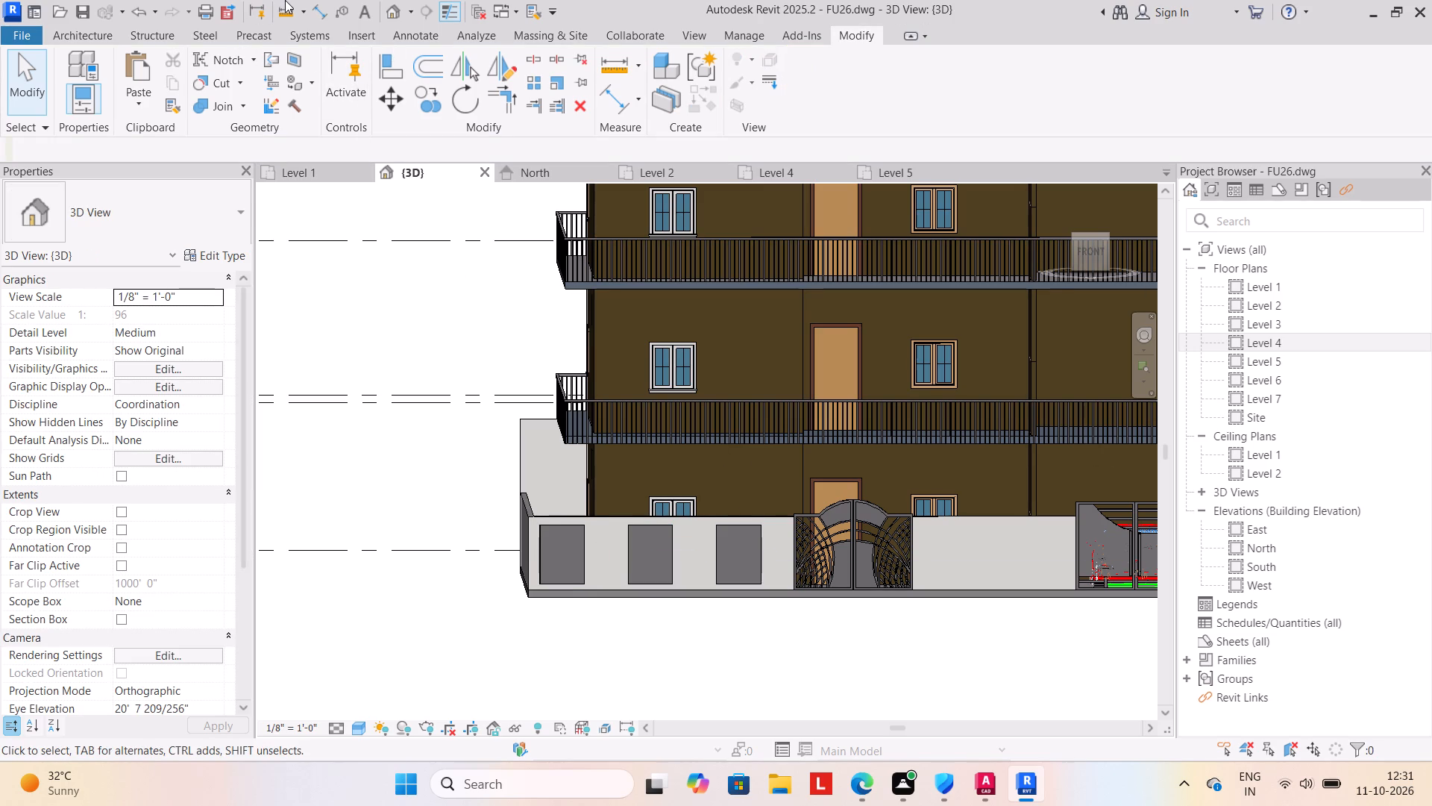
scroll(732, 524, "up", 3)
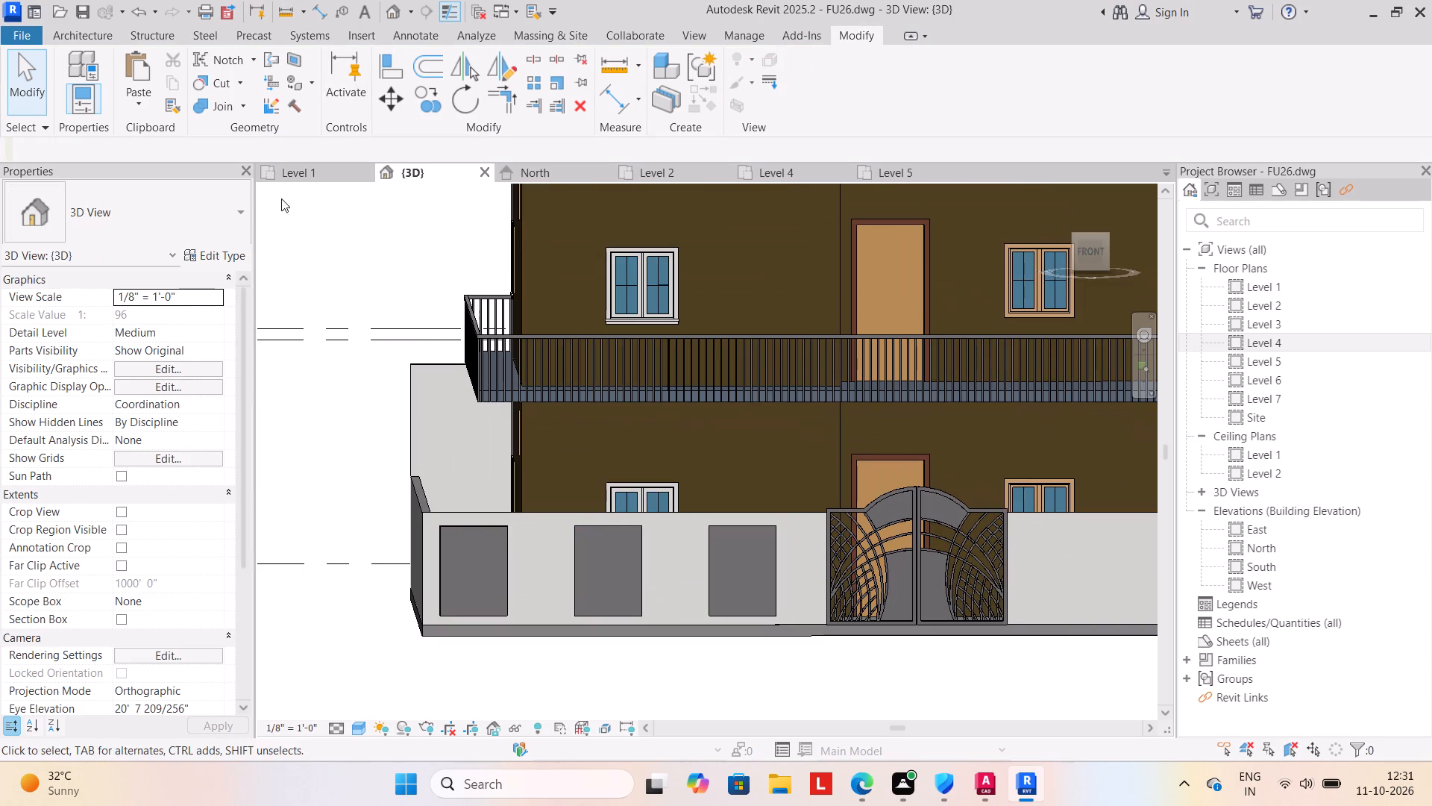
left_click(284, 10)
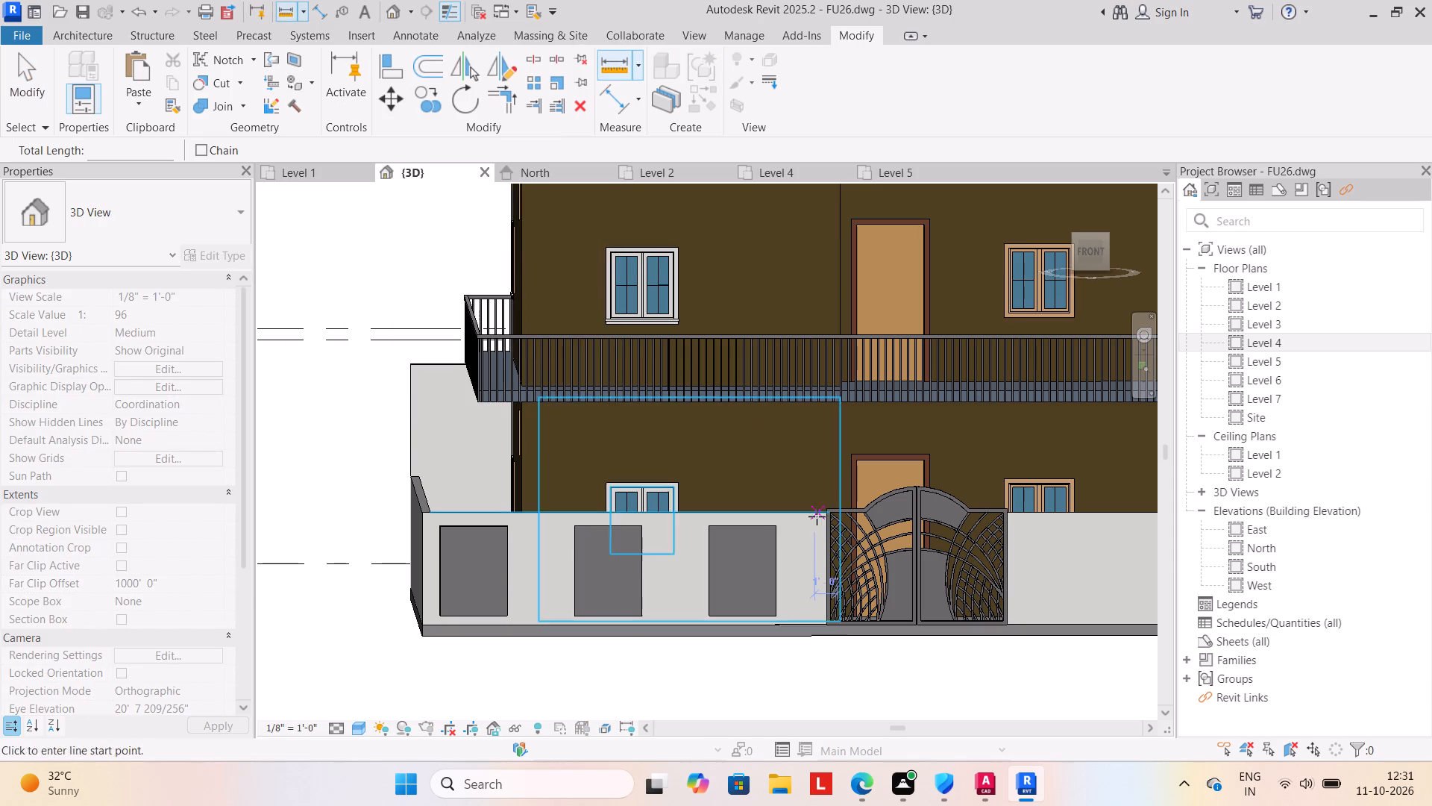
scroll(790, 550, "up", 3)
left_click(666, 513)
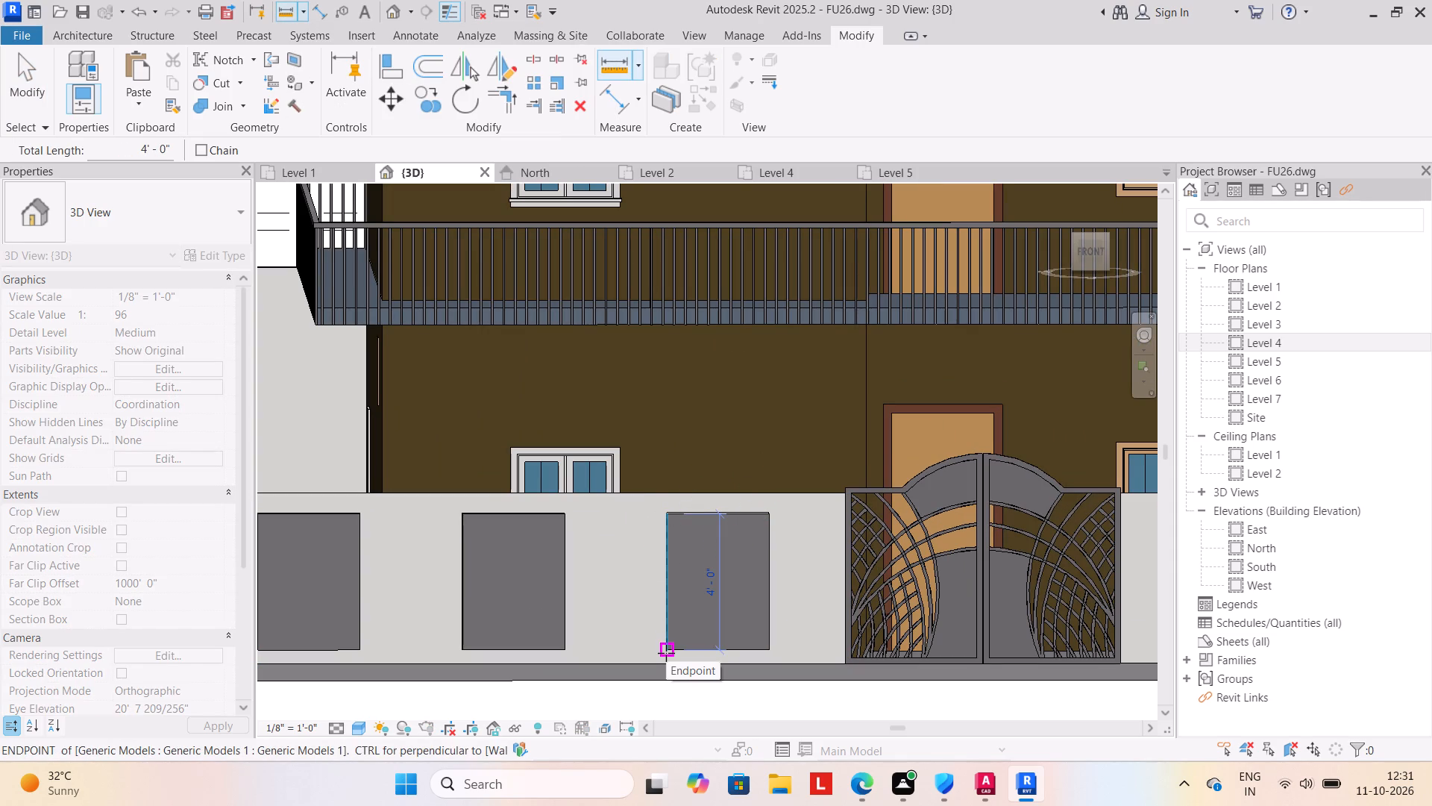
key("Escape")
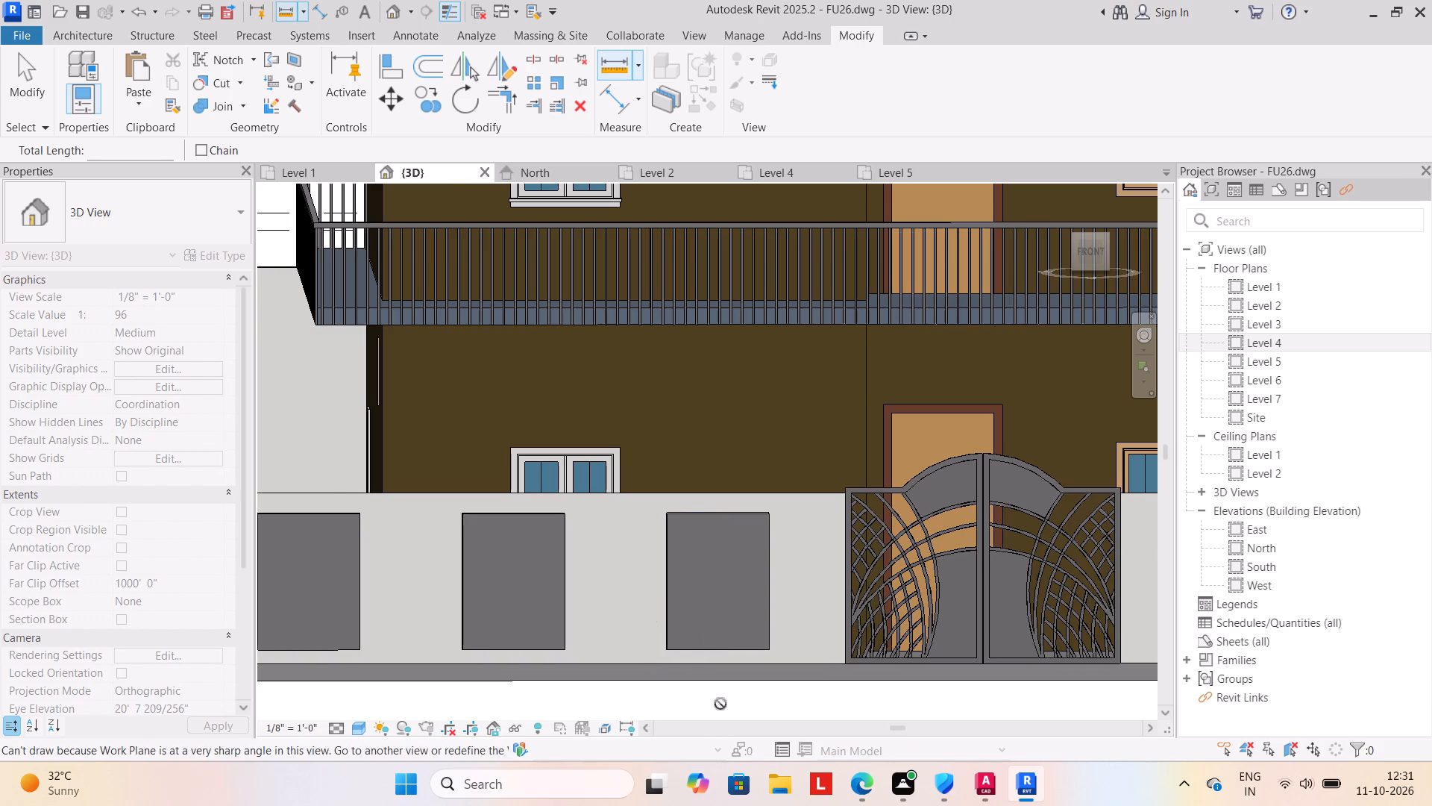
Start another in-place model in the Generic Models category, keeping the name Generic Models 2.
scroll(720, 704, "down", 2)
middle_click_drag(720, 701, 662, 584)
scroll(657, 590, "down", 3)
middle_click_drag(670, 599, 643, 596)
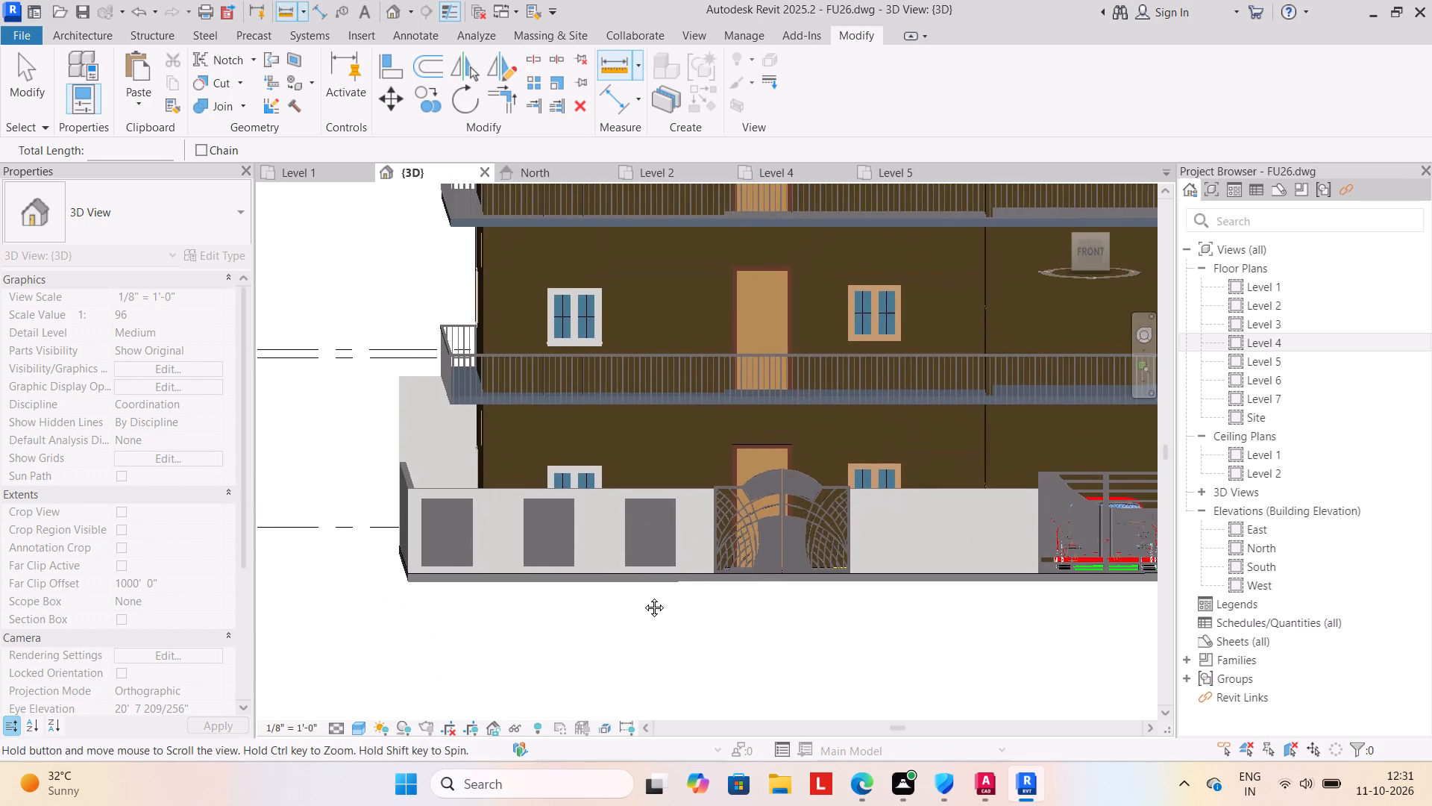
middle_click_drag(643, 596, 640, 595)
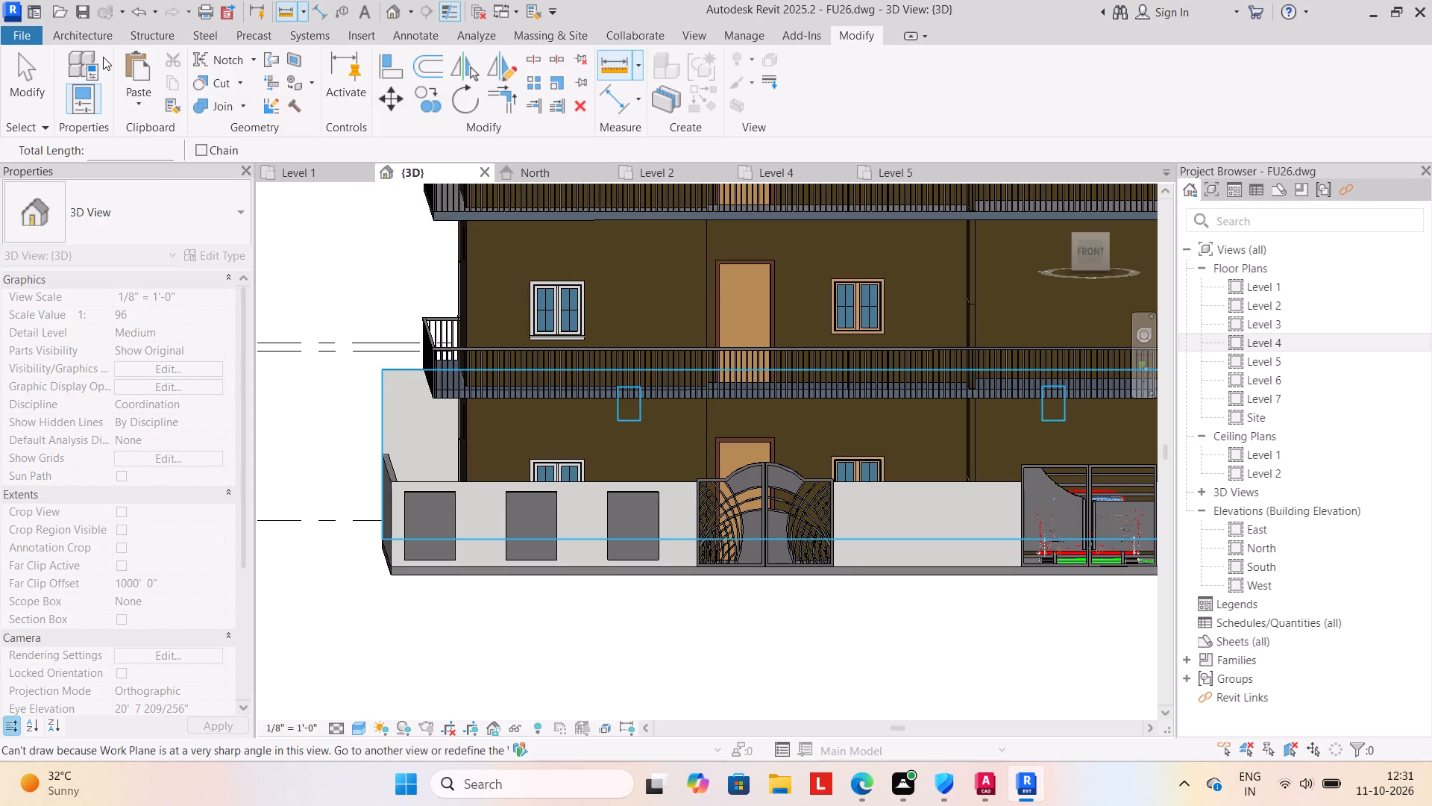
left_click(95, 32)
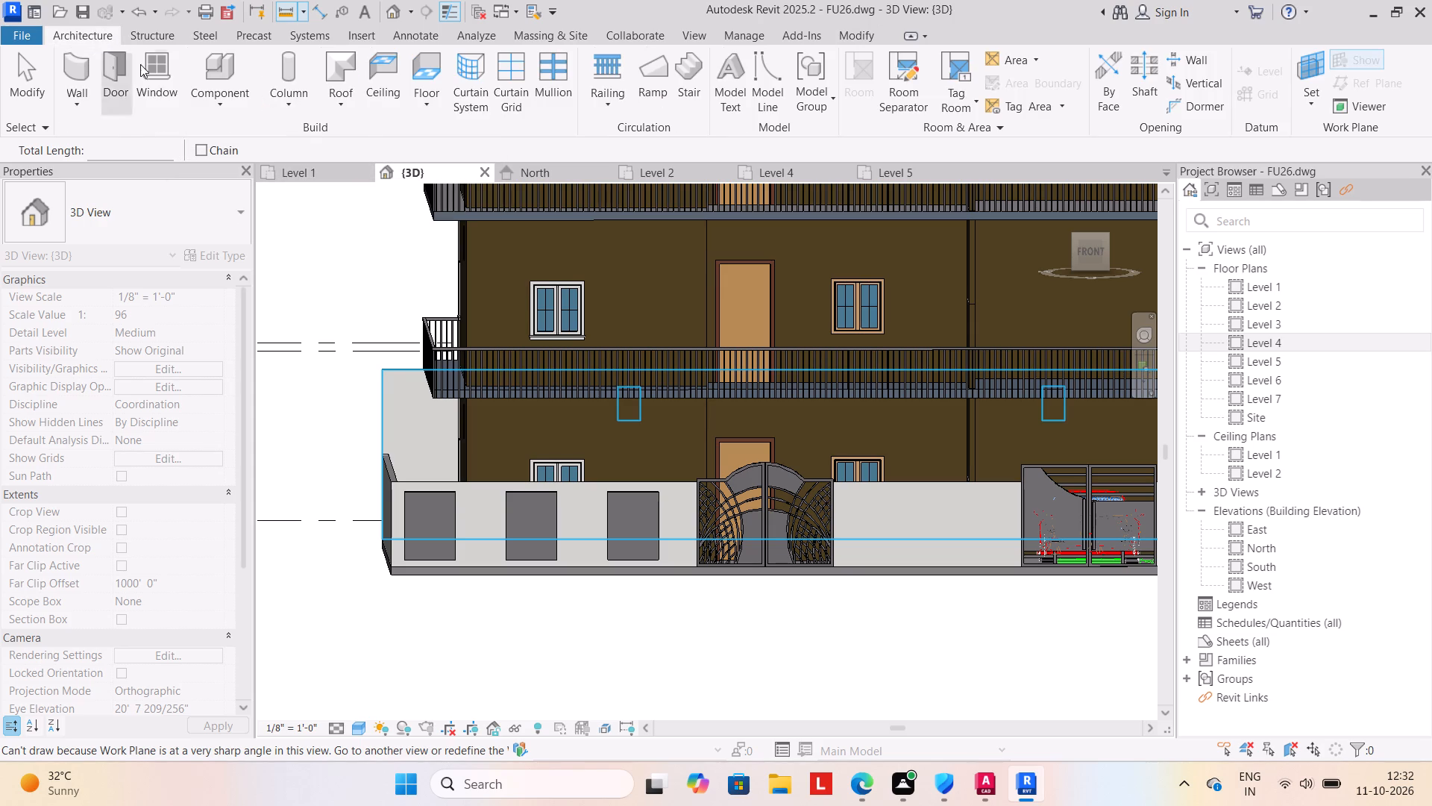
left_click(221, 109)
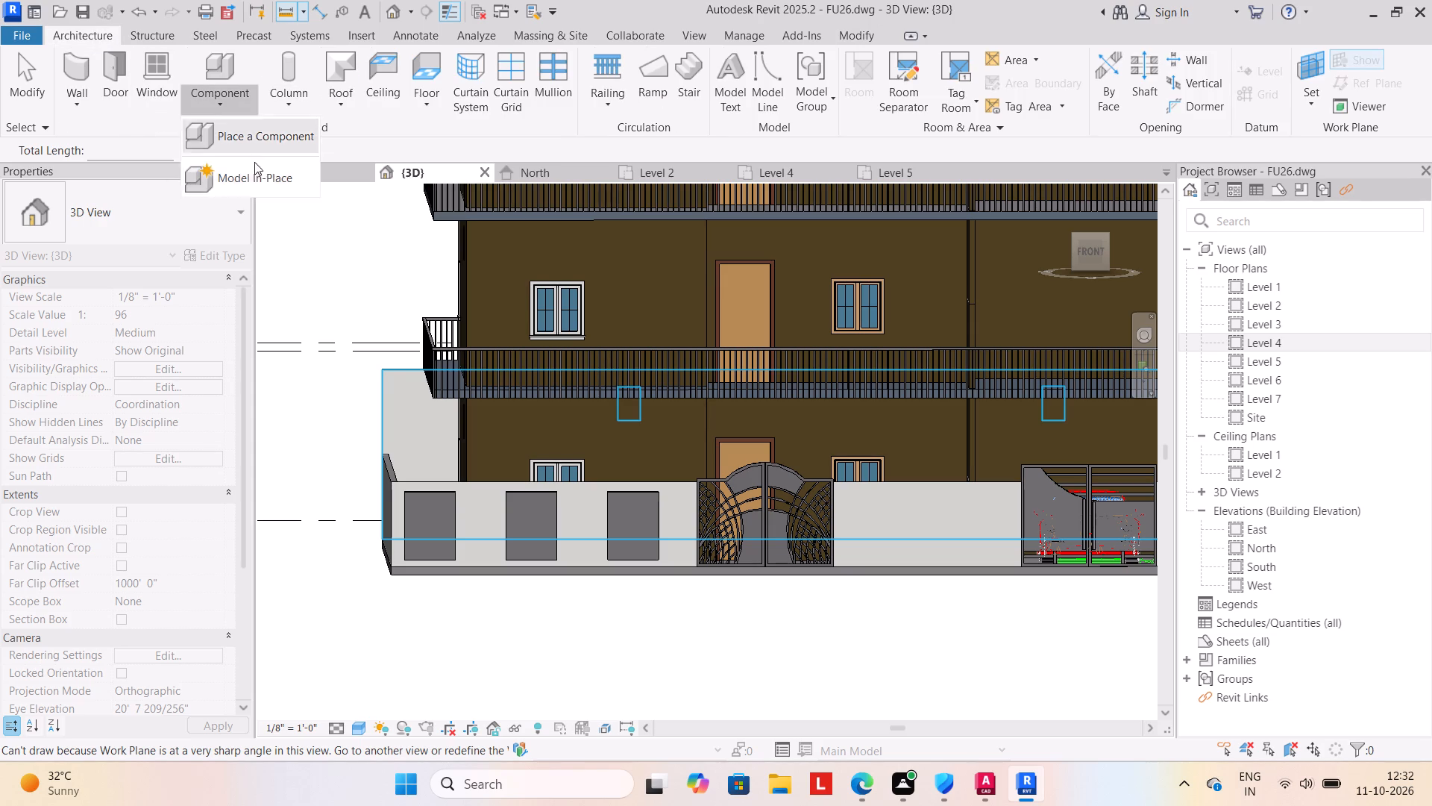
left_click(257, 177)
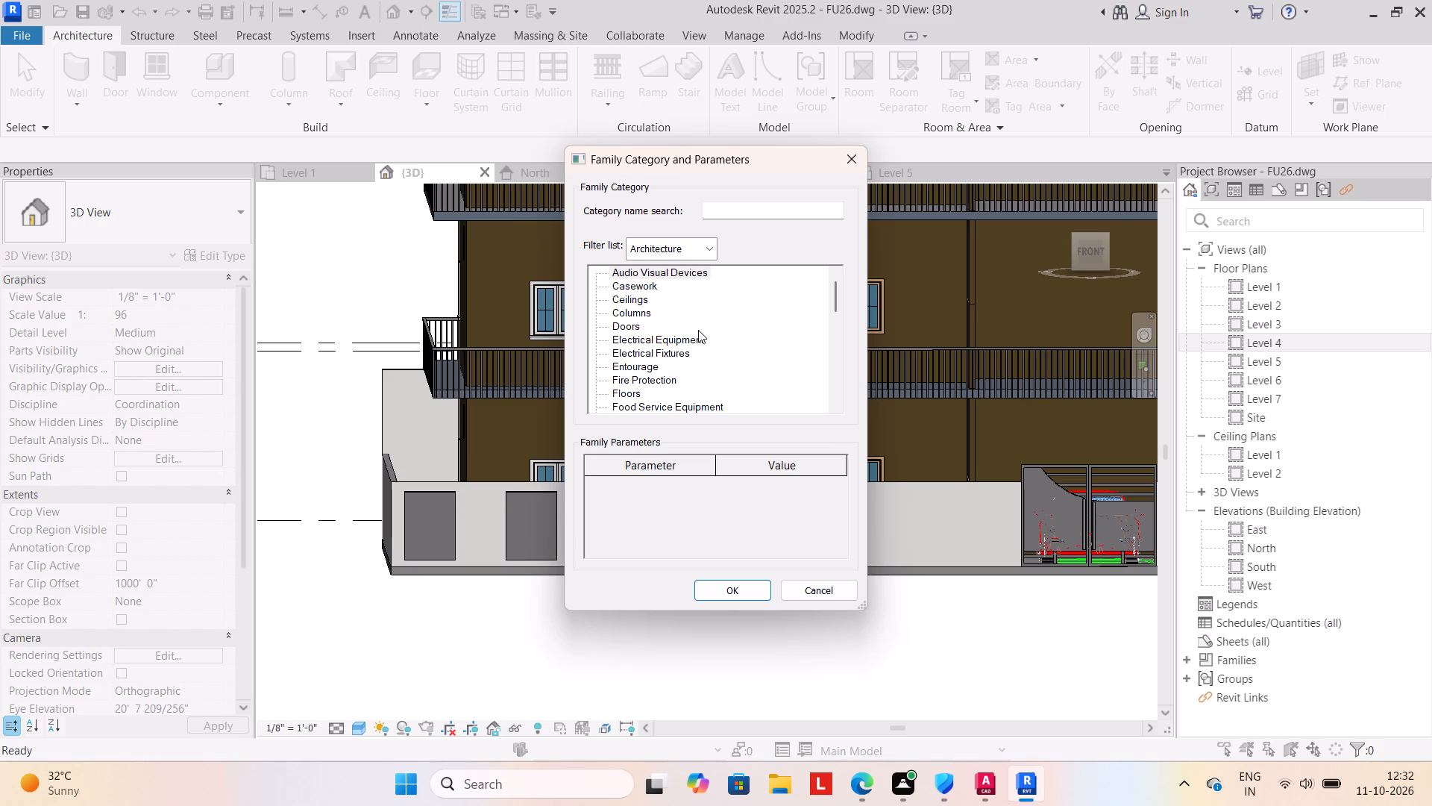
scroll(698, 334, "down", 3)
left_click(679, 403)
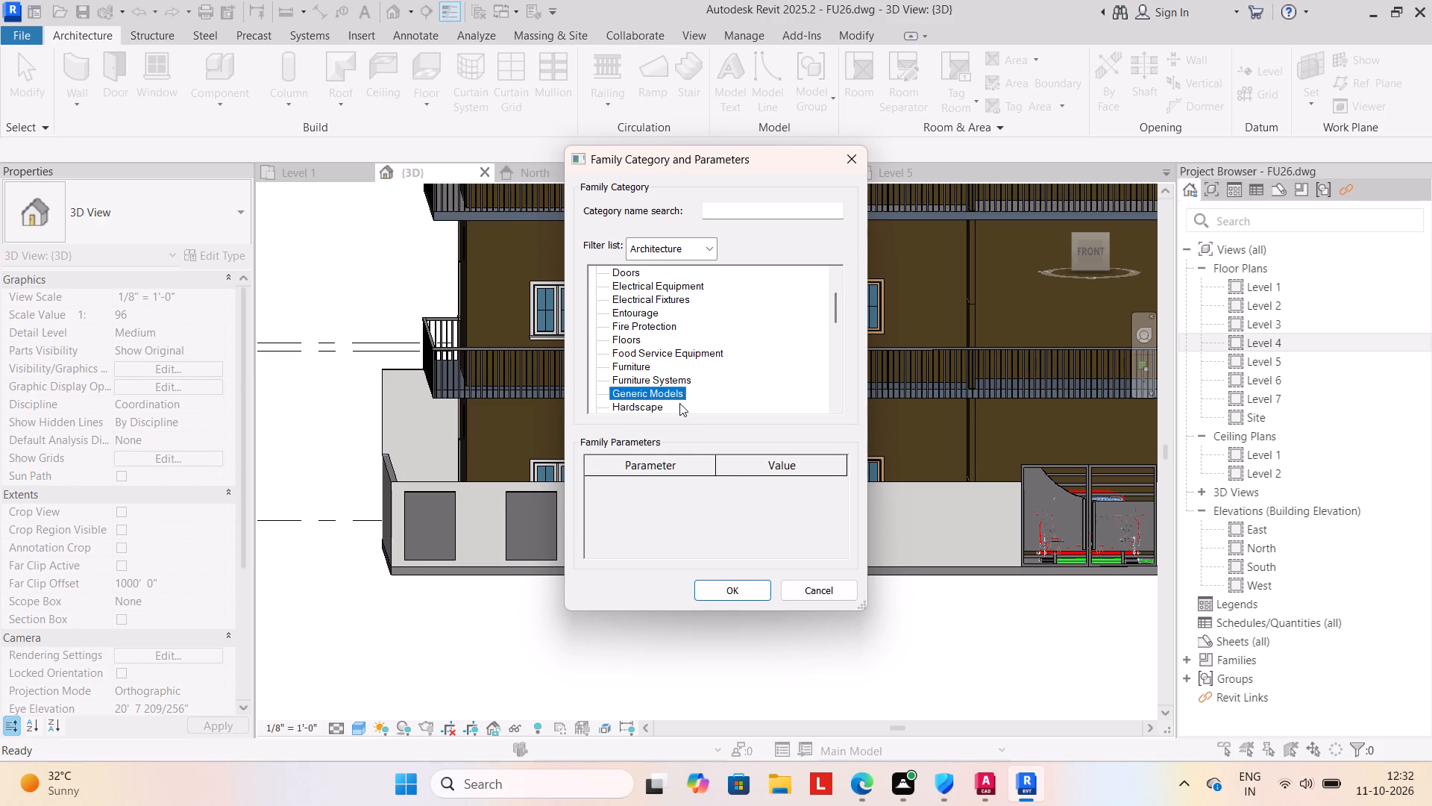
left_click(714, 593)
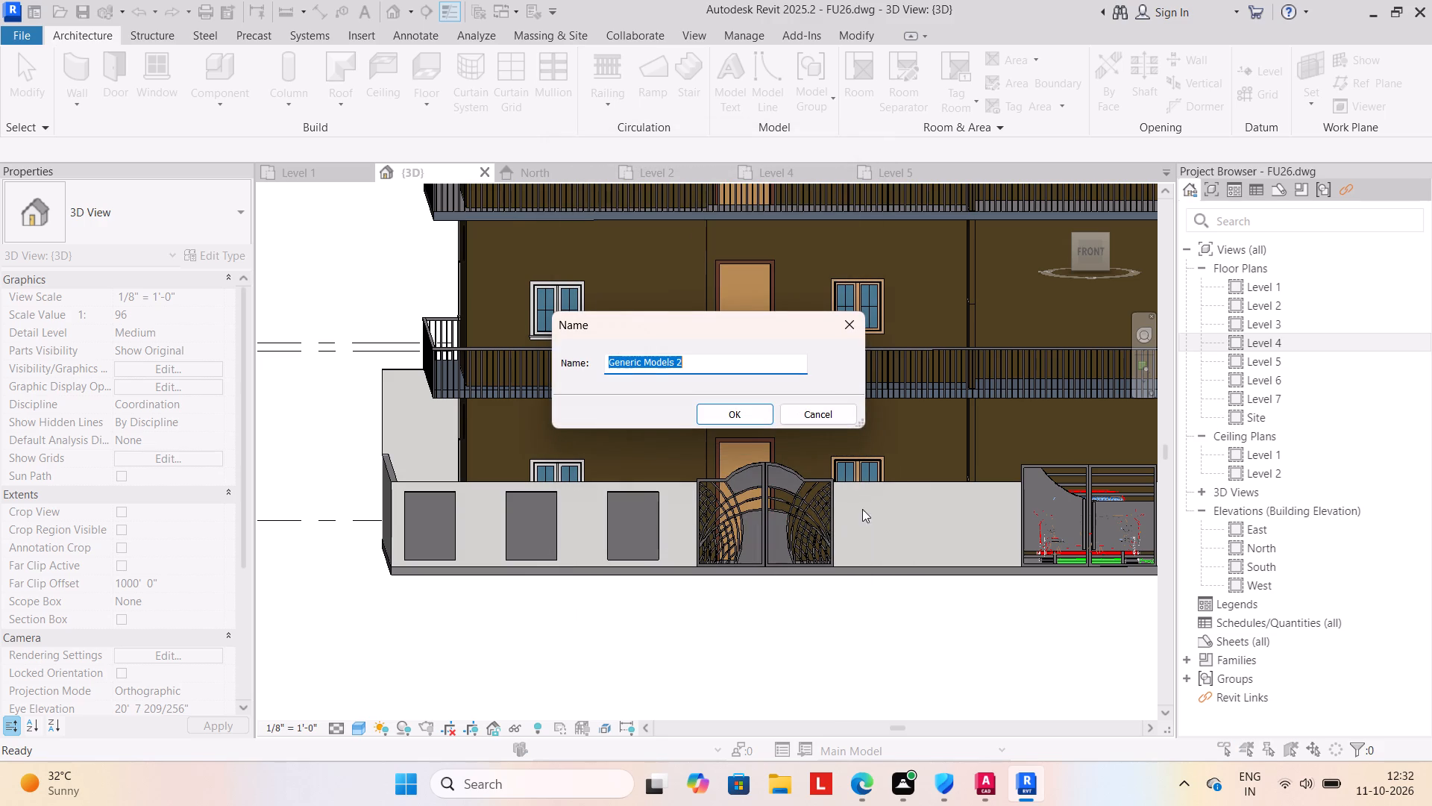
left_click(732, 412)
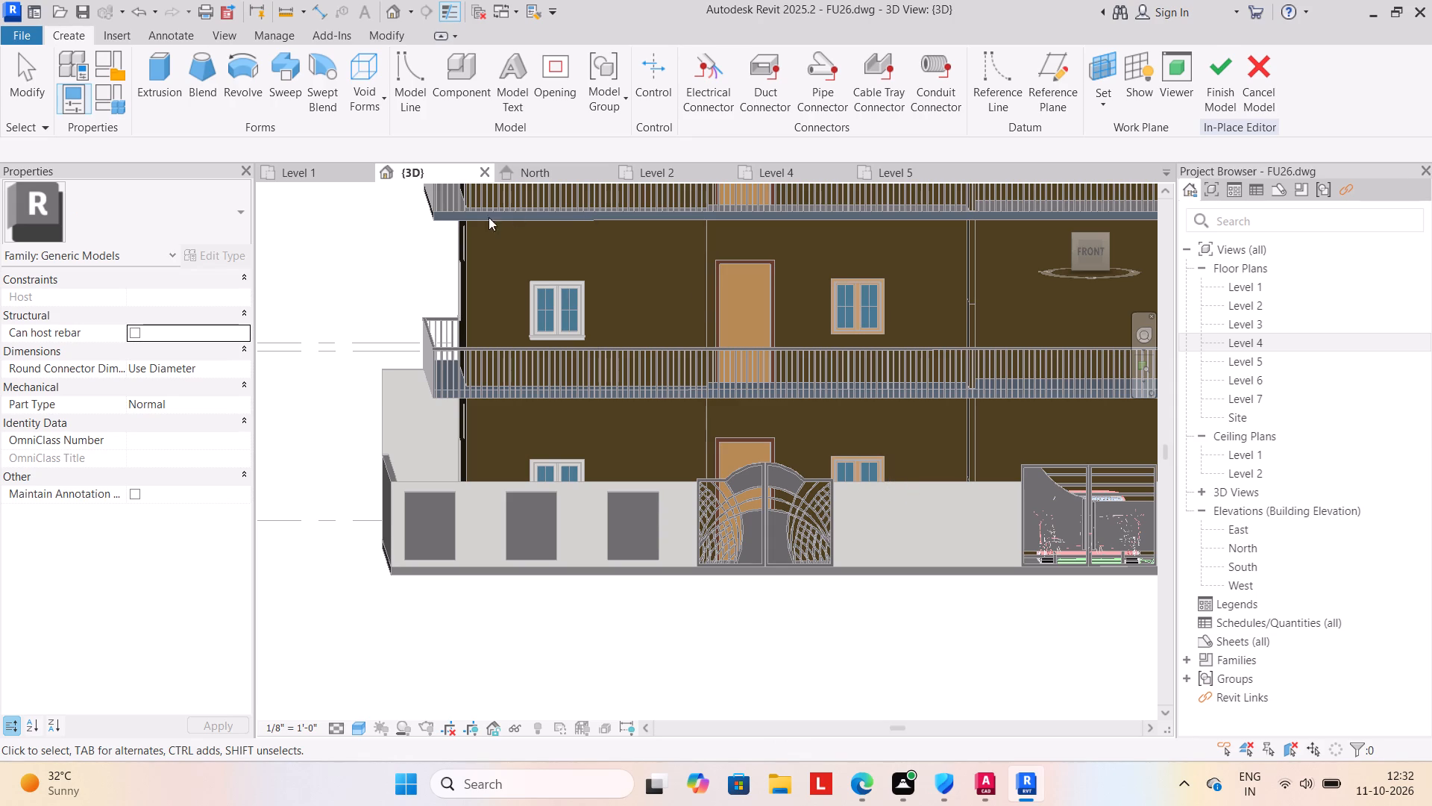
Extrude a 3'-0" wide by 4'-0" high rectangle on the compound wall's face between the two gates, with a 1'-0" depth.
left_click(158, 93)
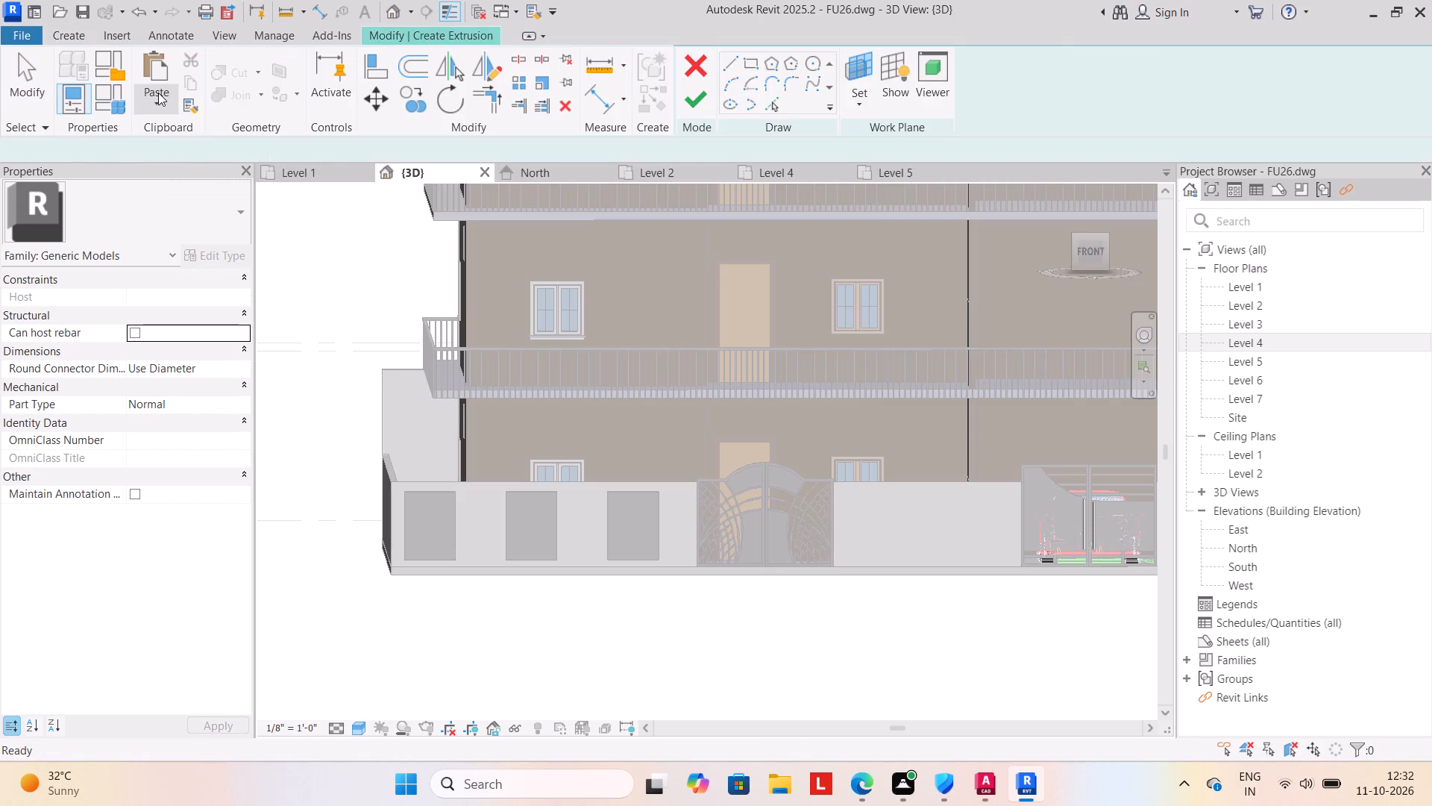
left_click(966, 107)
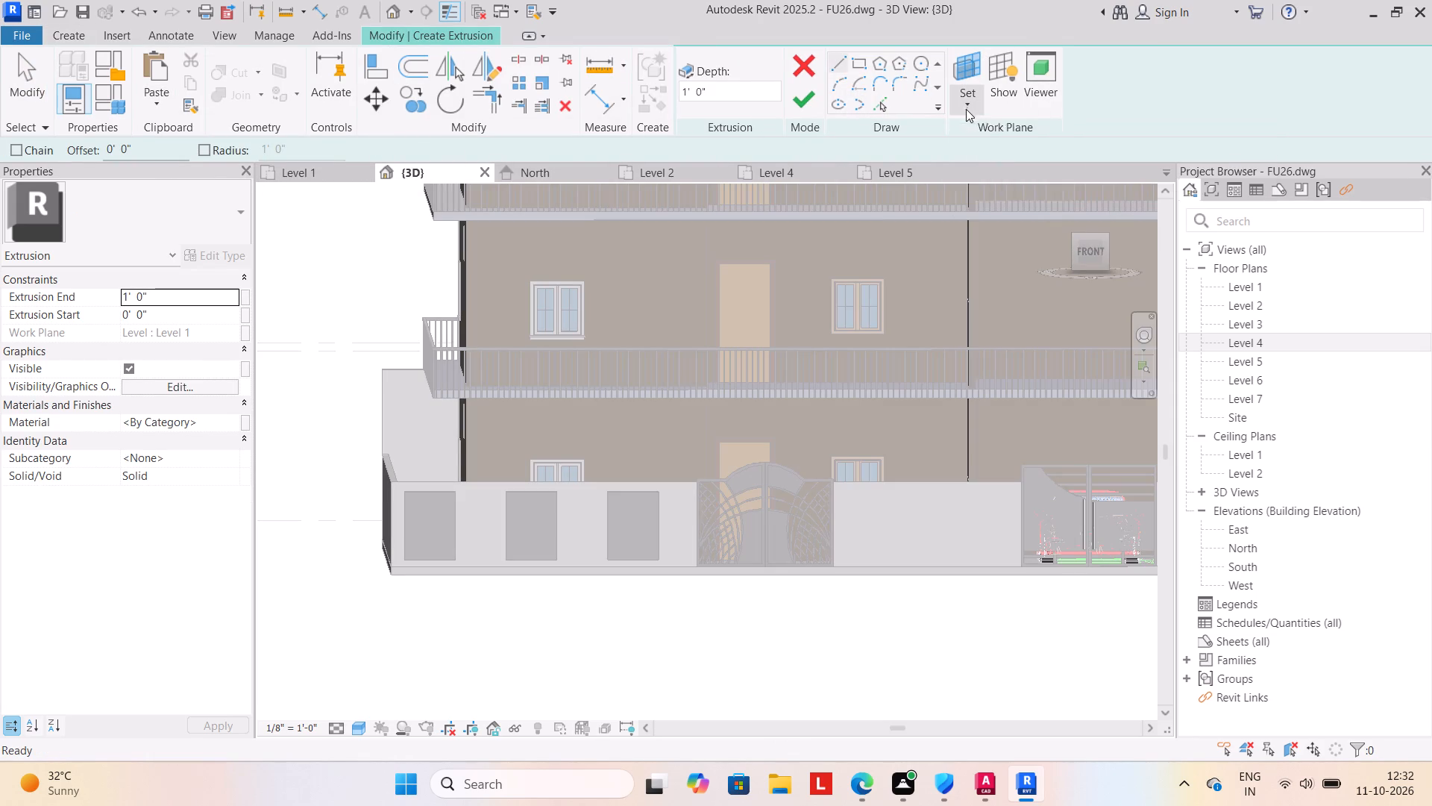
left_click(1003, 174)
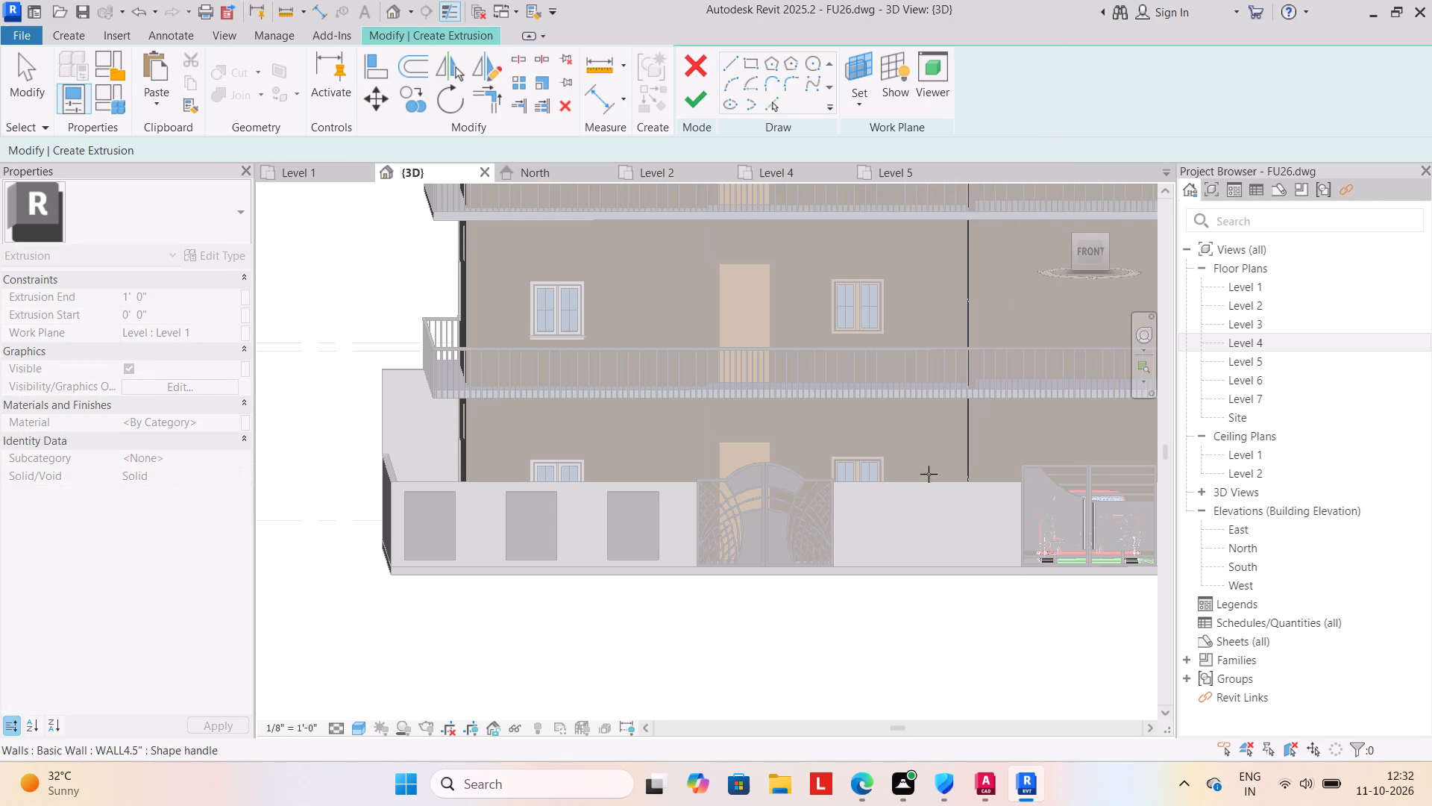
left_click(872, 486)
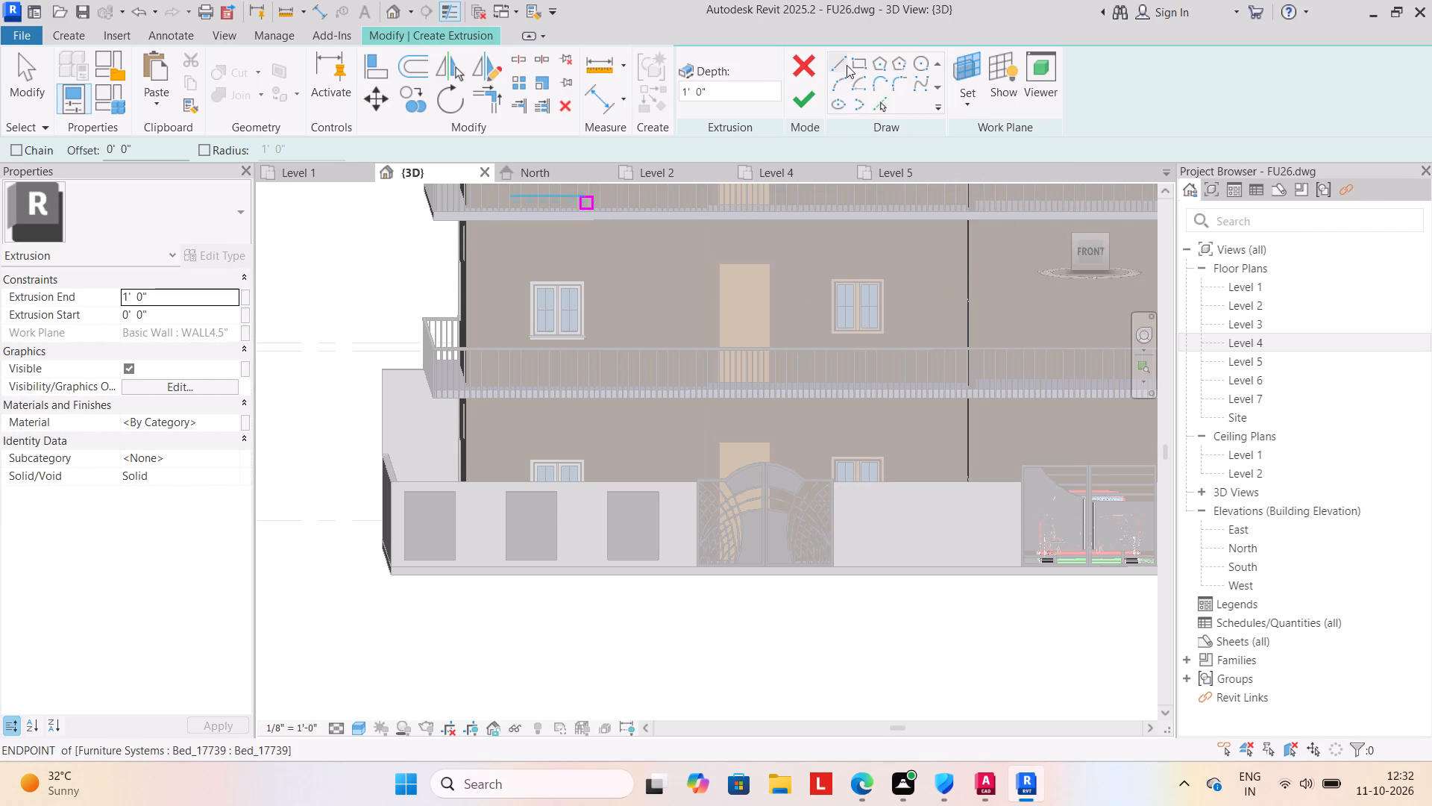
left_click(855, 61)
scroll(885, 521, "up", 3)
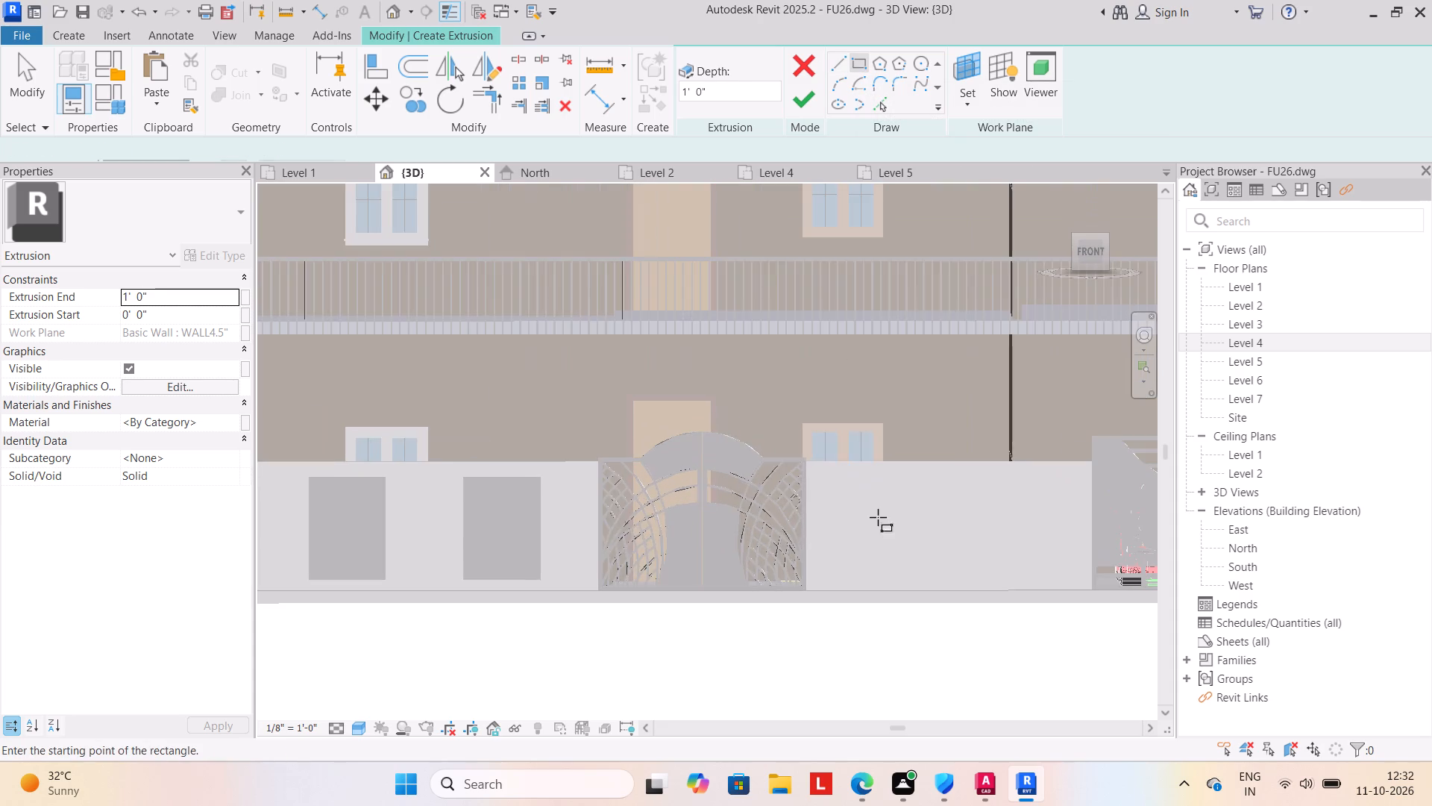
left_click(829, 476)
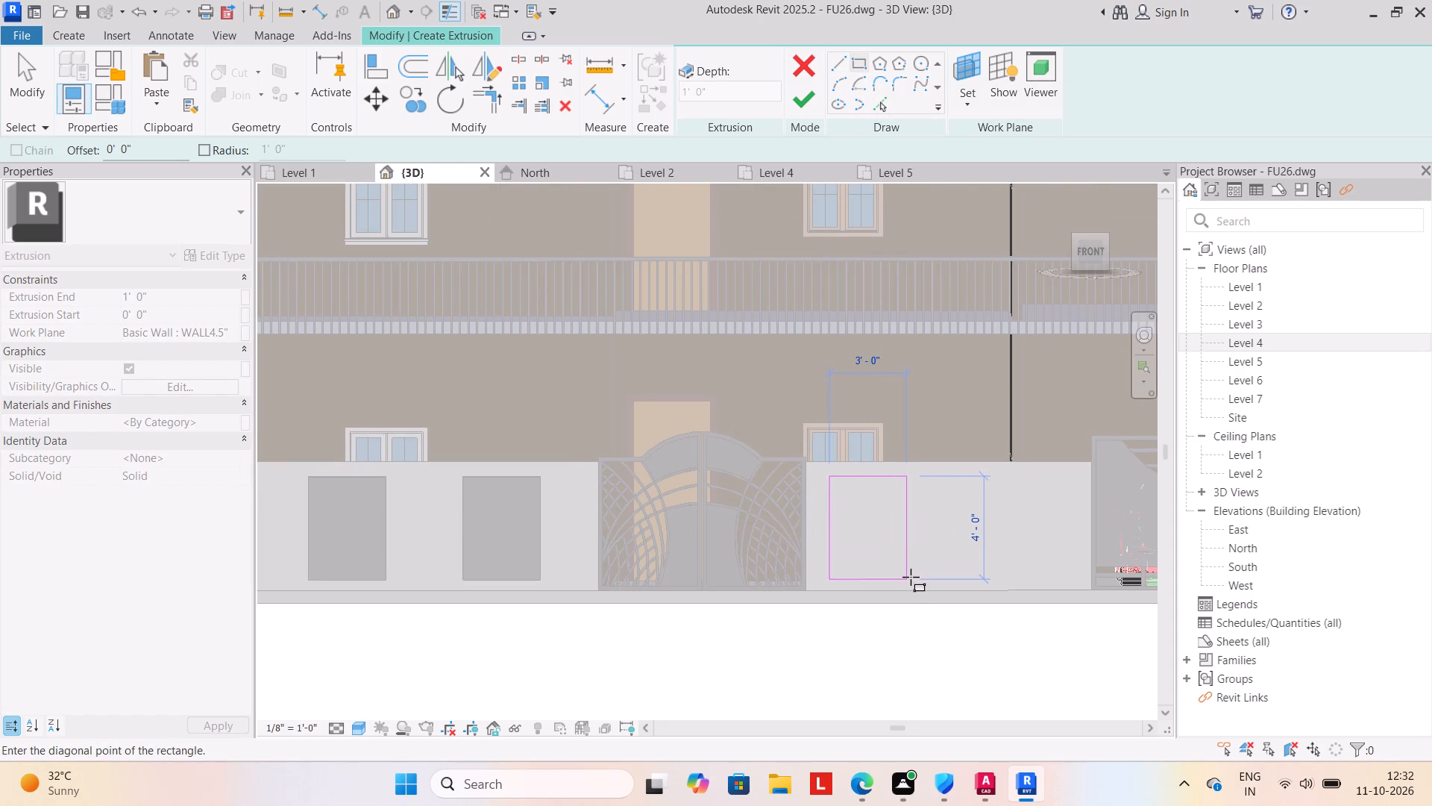
left_click(911, 577)
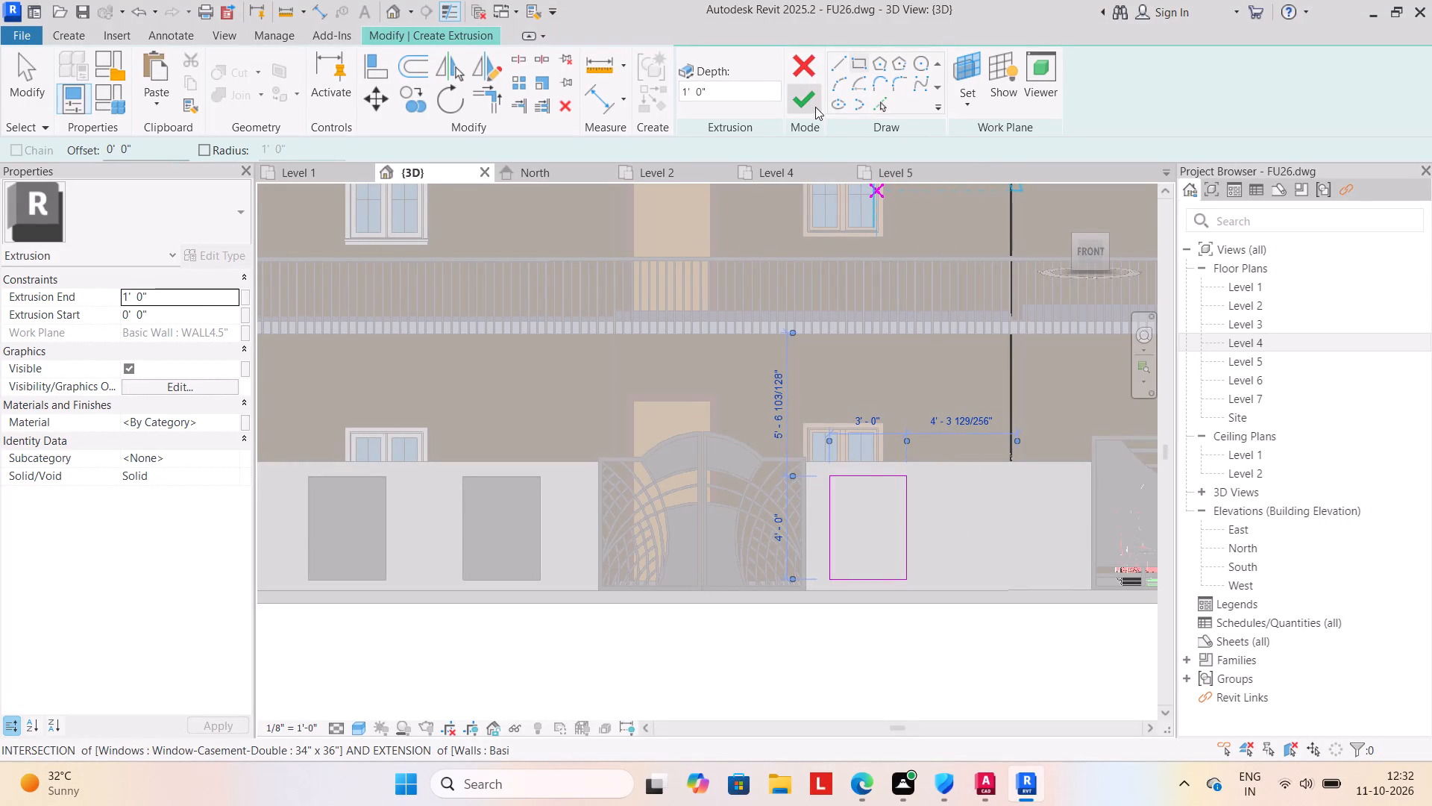
left_click(804, 102)
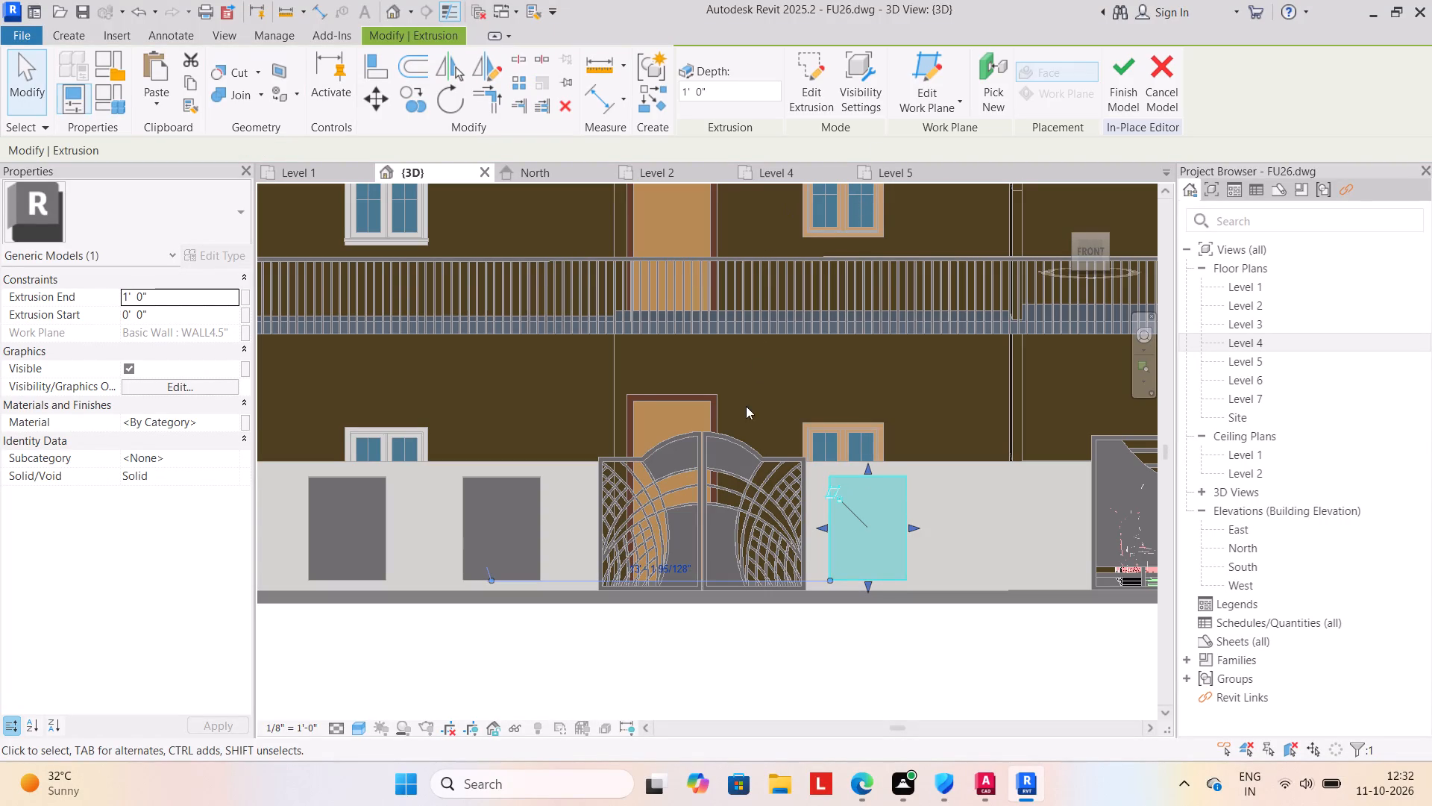
left_click(757, 658)
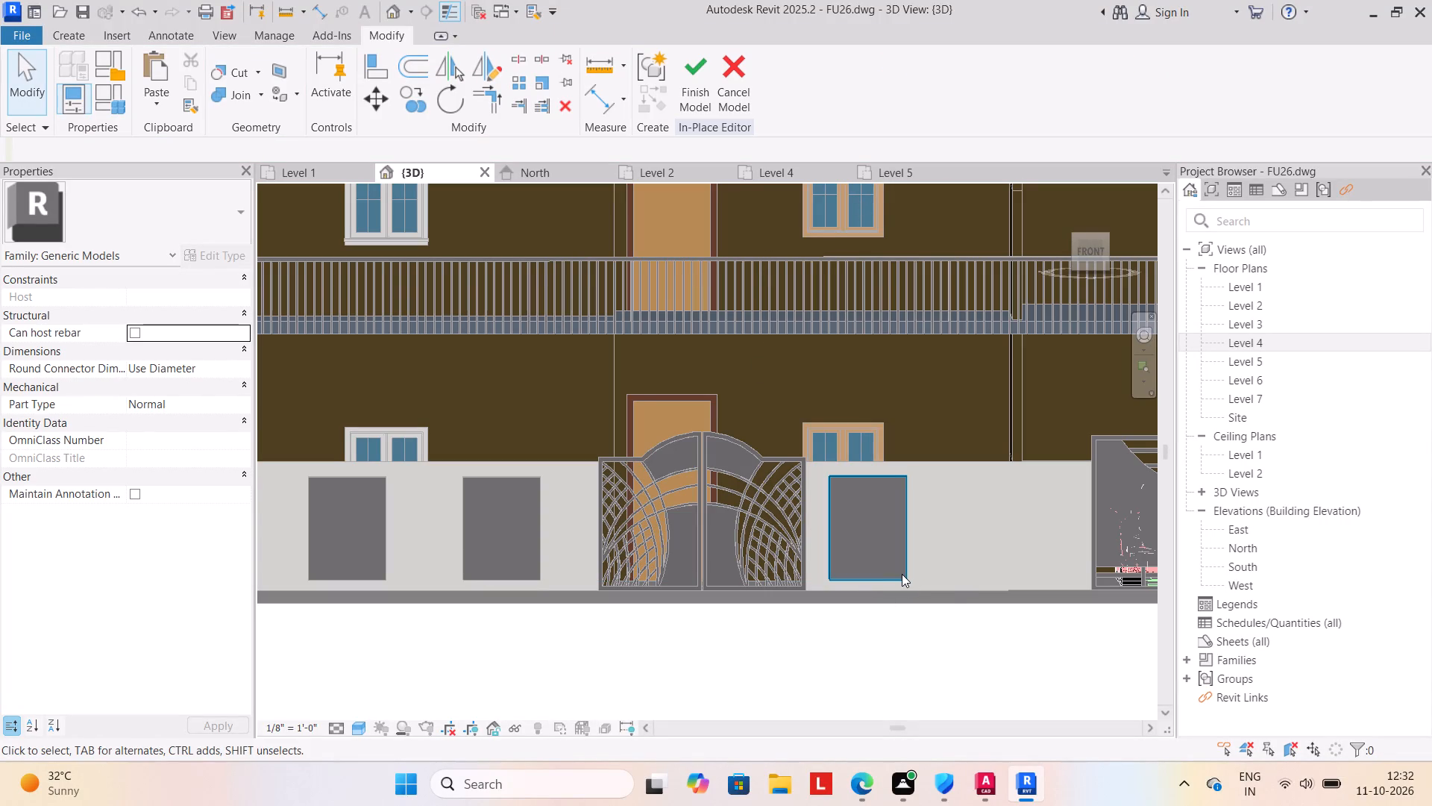
Copy the new panel 6'-6" along the compound wall, away from the arched gate.
left_click(902, 574)
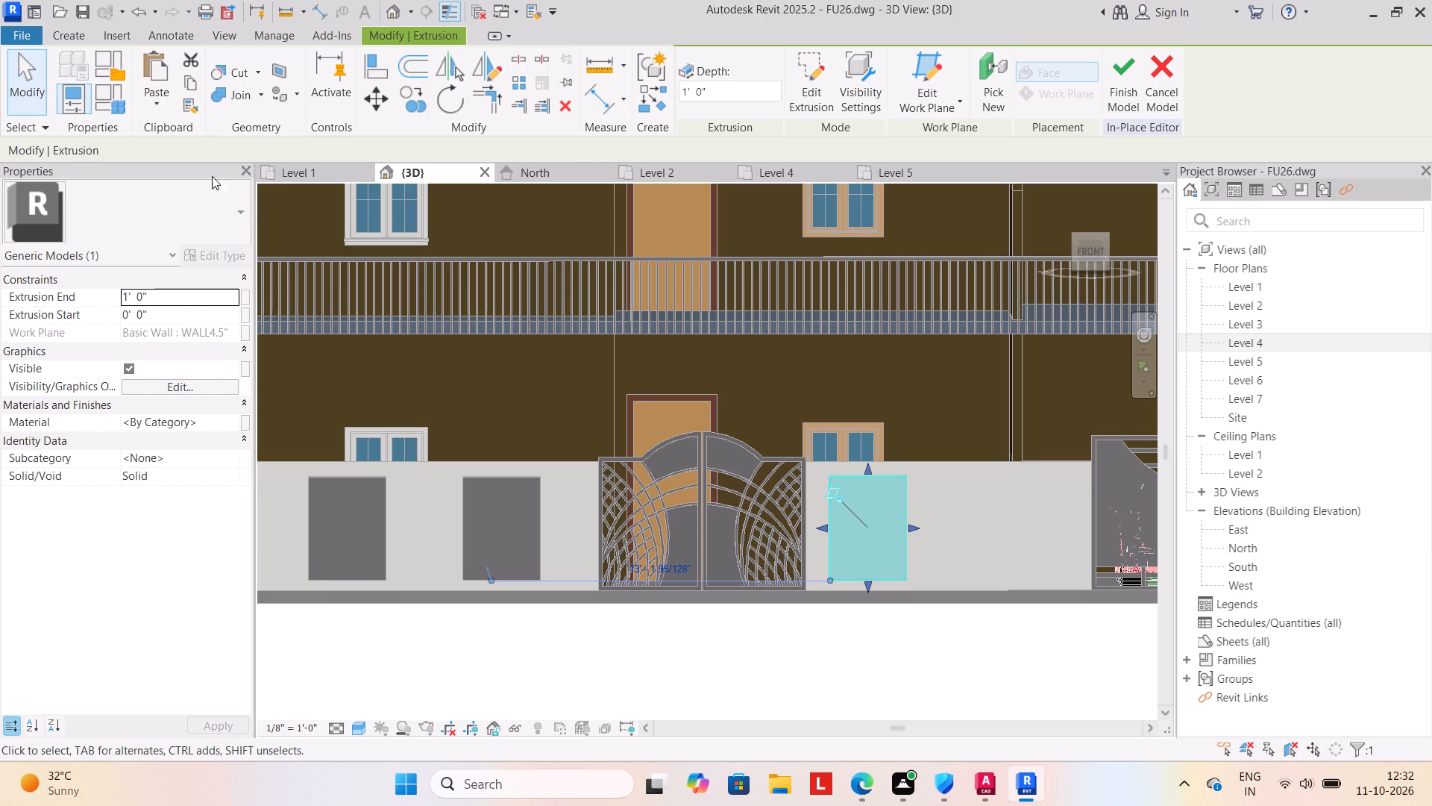
left_click(404, 94)
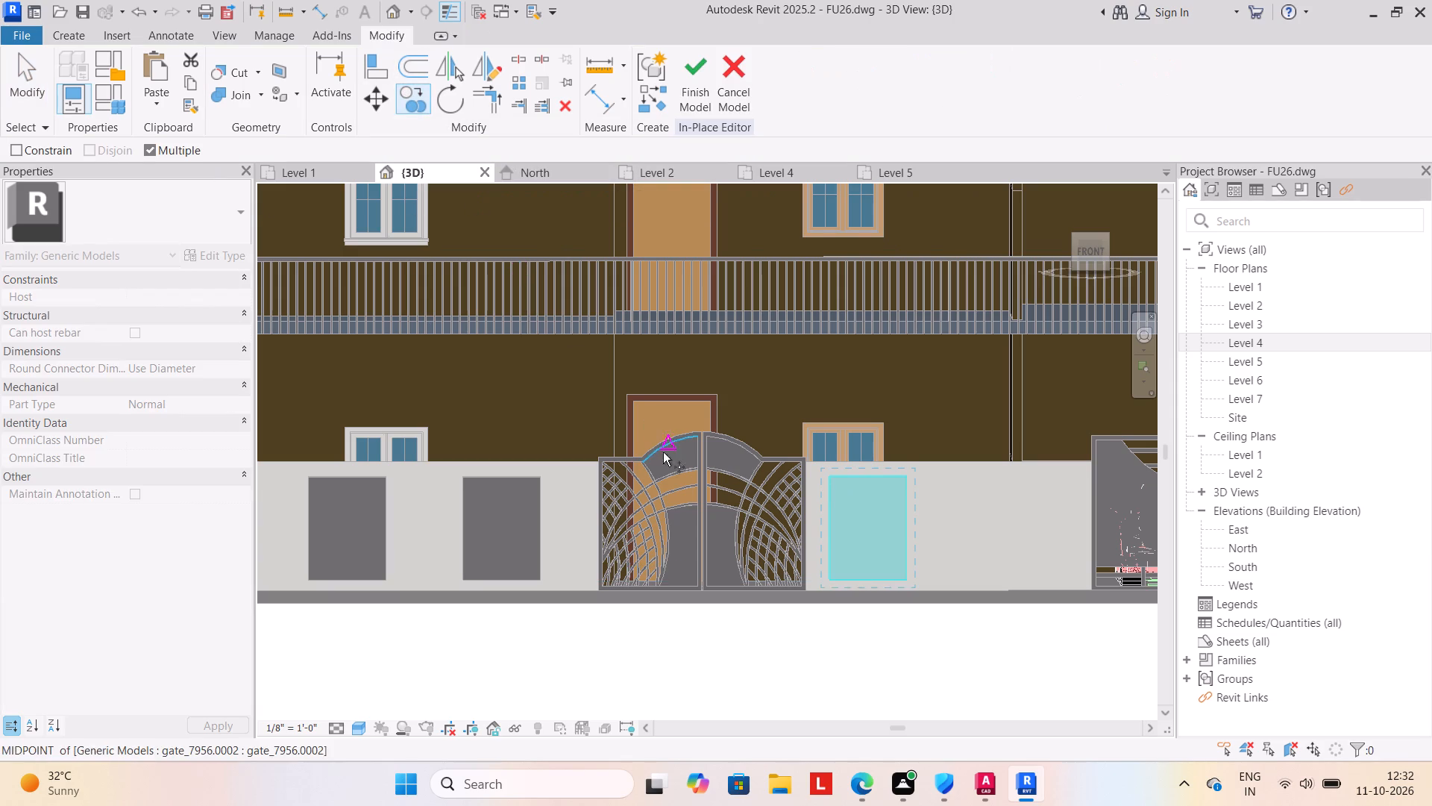
left_click(870, 575)
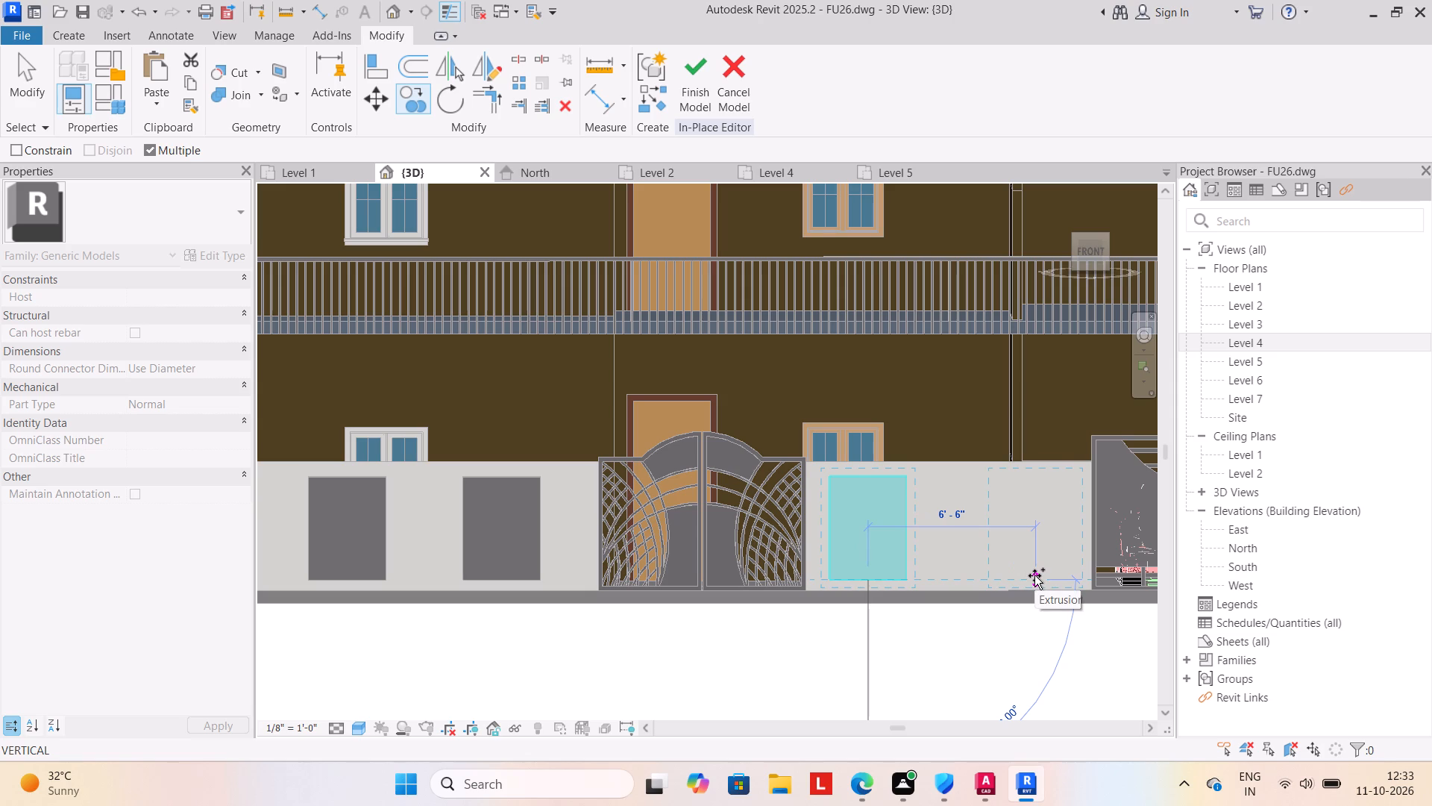
left_click(1034, 575)
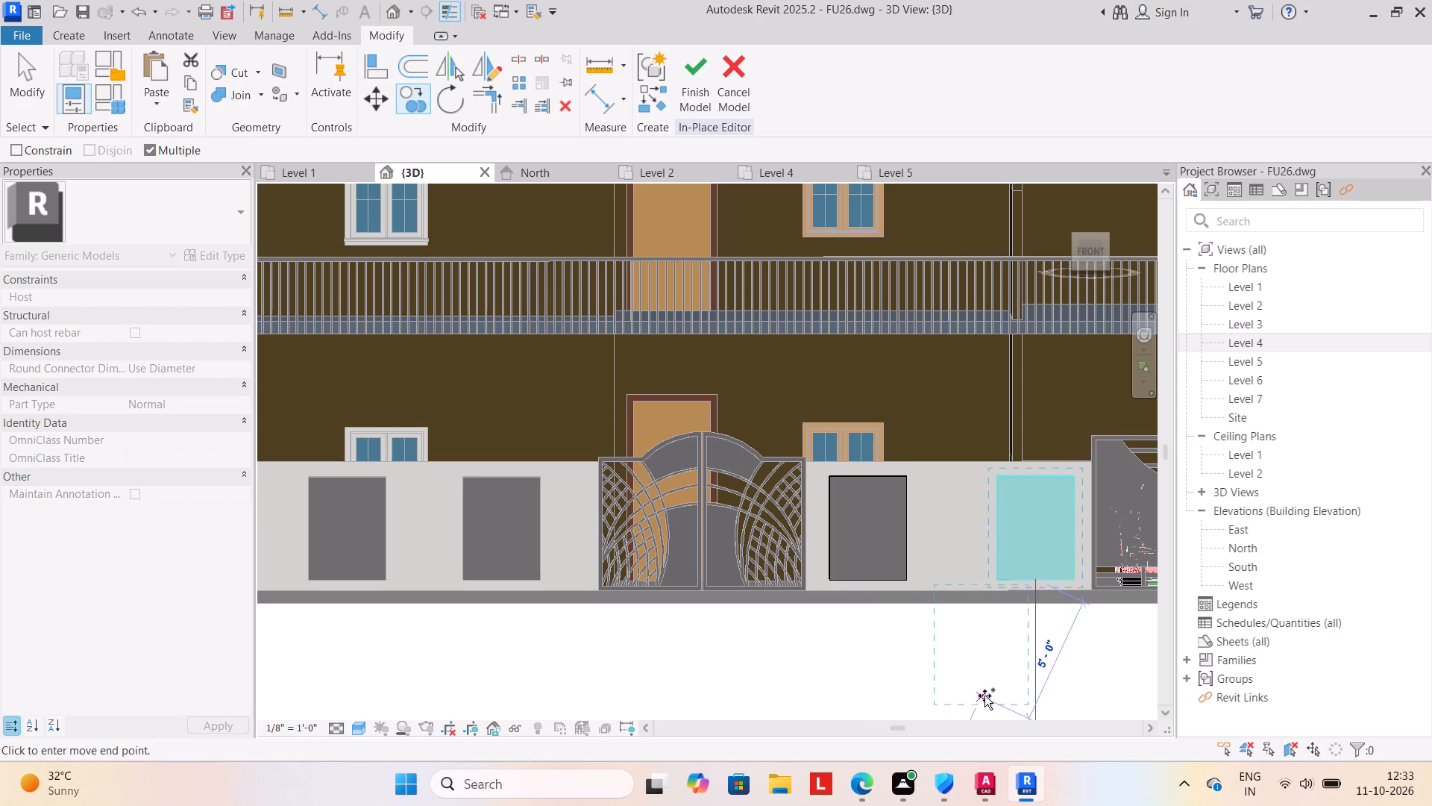
left_click(984, 696)
scroll(925, 631, "down", 1)
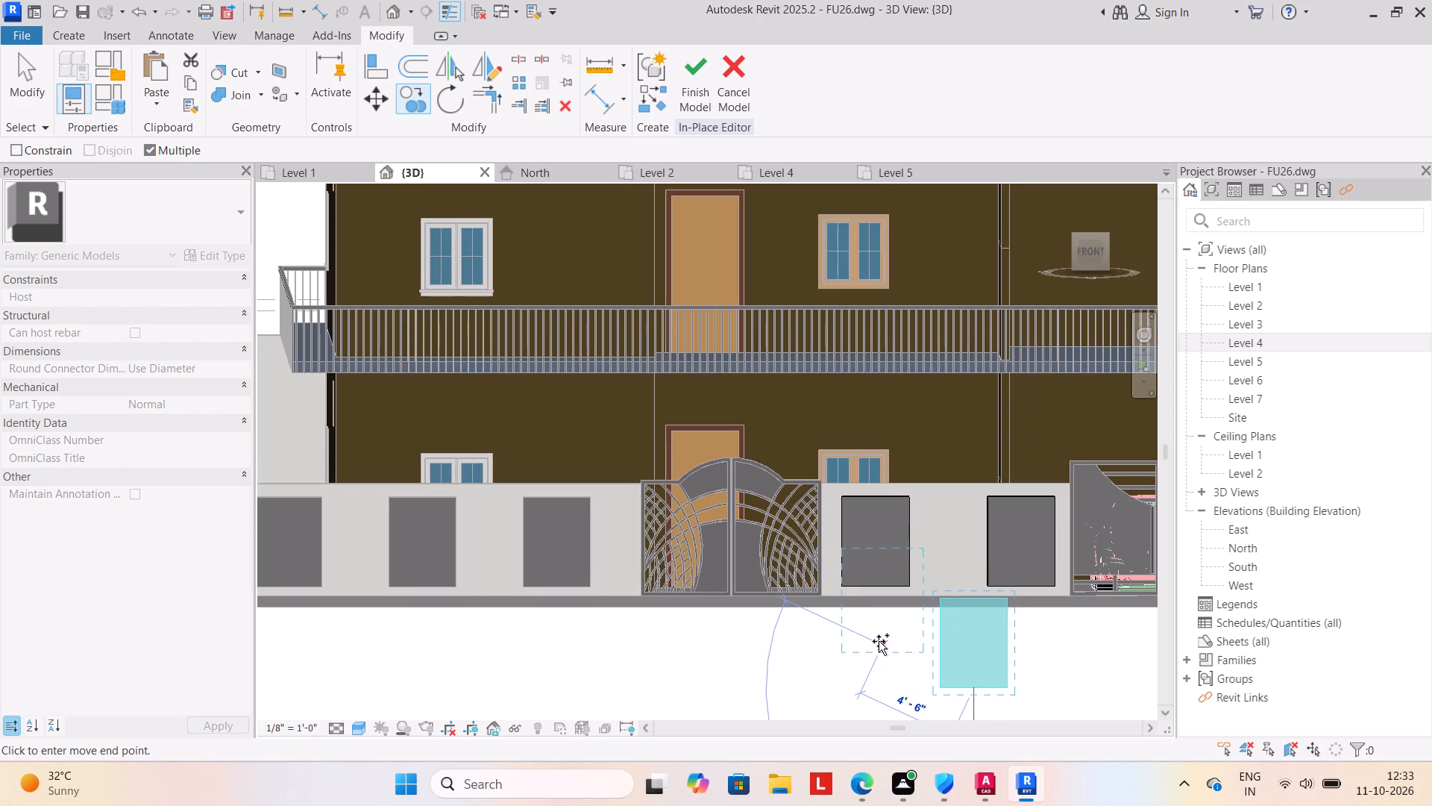
key("Escape")
key("Escape")
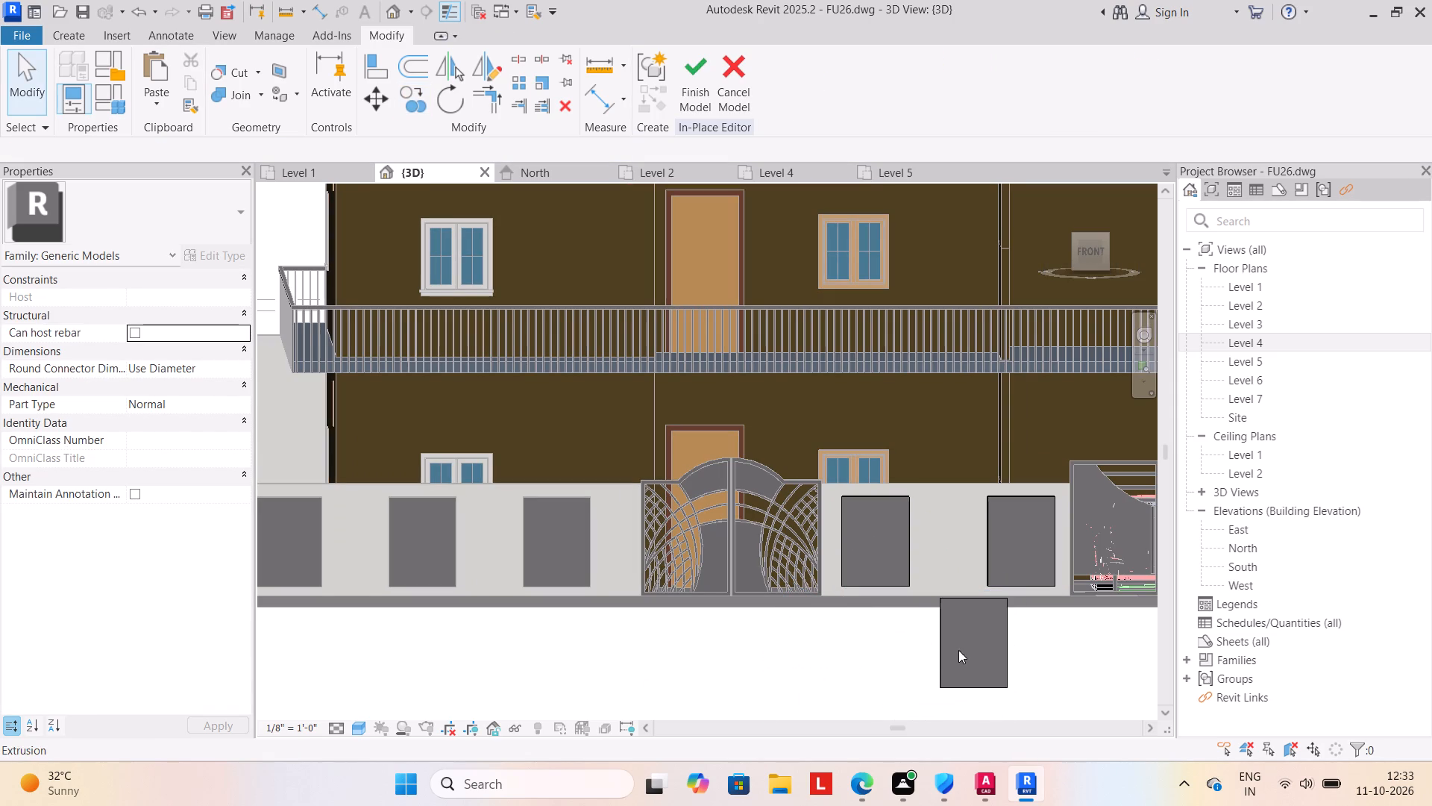
Delete the stray panel extrusion lying below the front compound wall.
left_click(940, 657)
key("Delete")
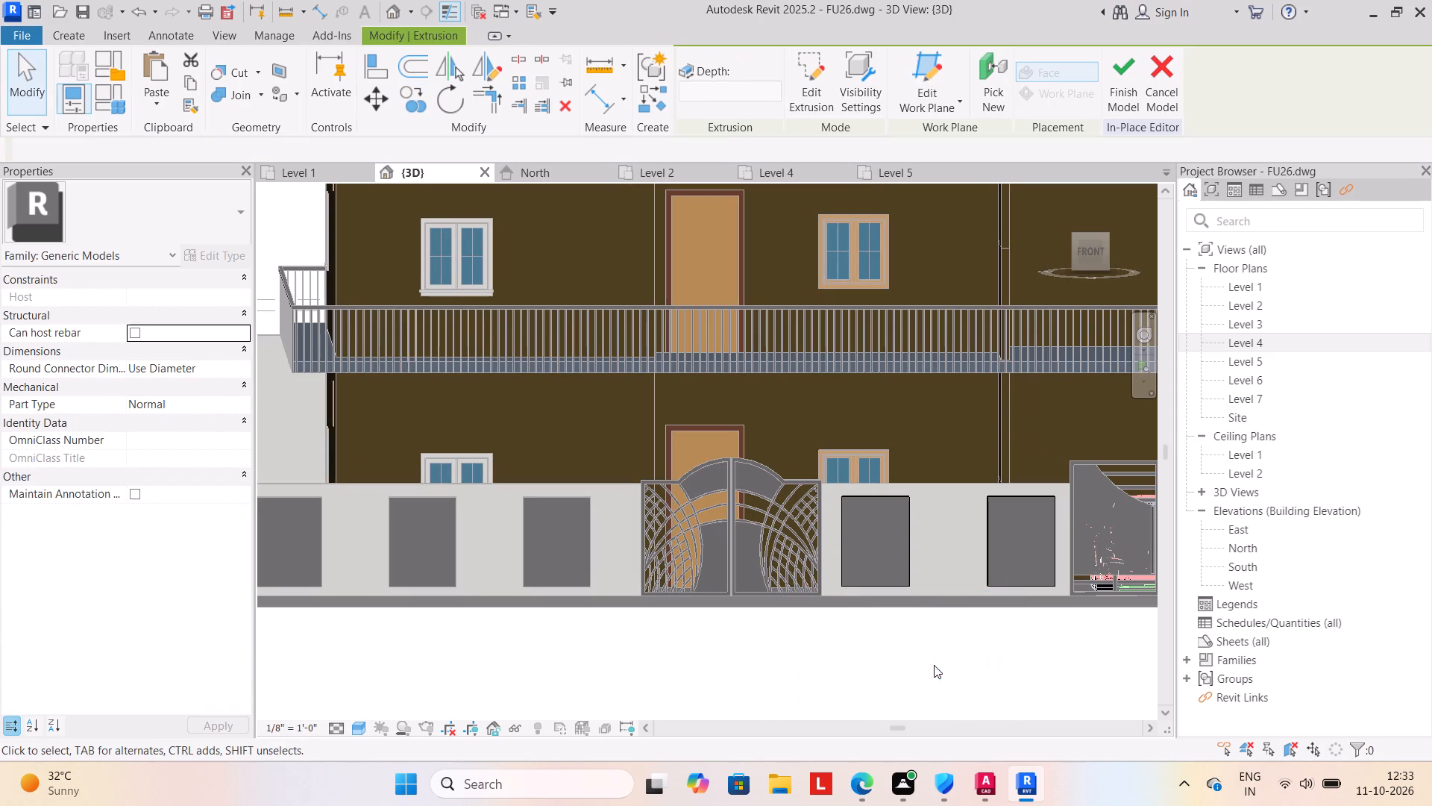
Start an extrusion on the compound wall's face beyond the vehicle gate and sketch a rectangle 2'-6" wide by 4'-0" high.
scroll(850, 682, "down", 4)
middle_click_drag(840, 681, 735, 558)
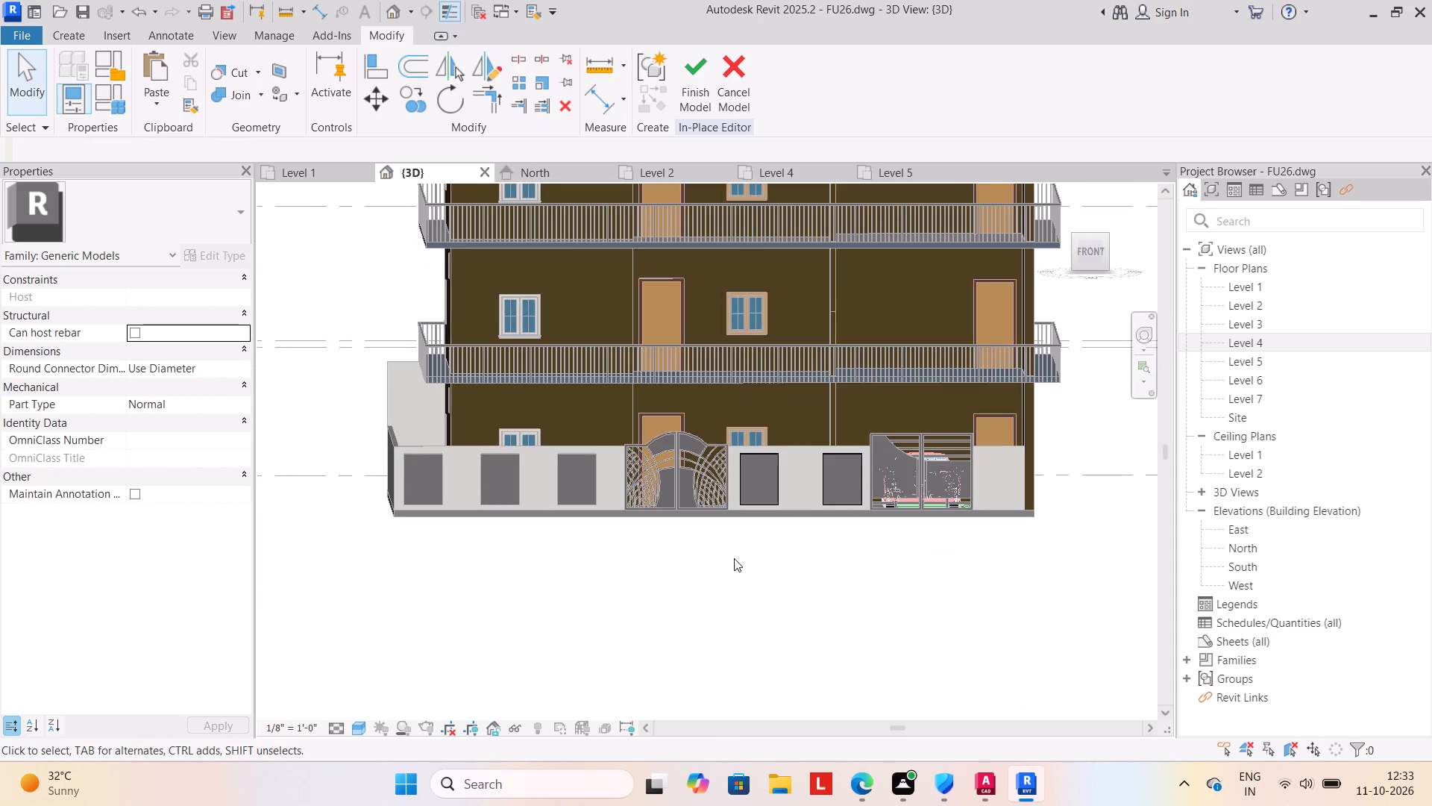
scroll(734, 558, "down", 1)
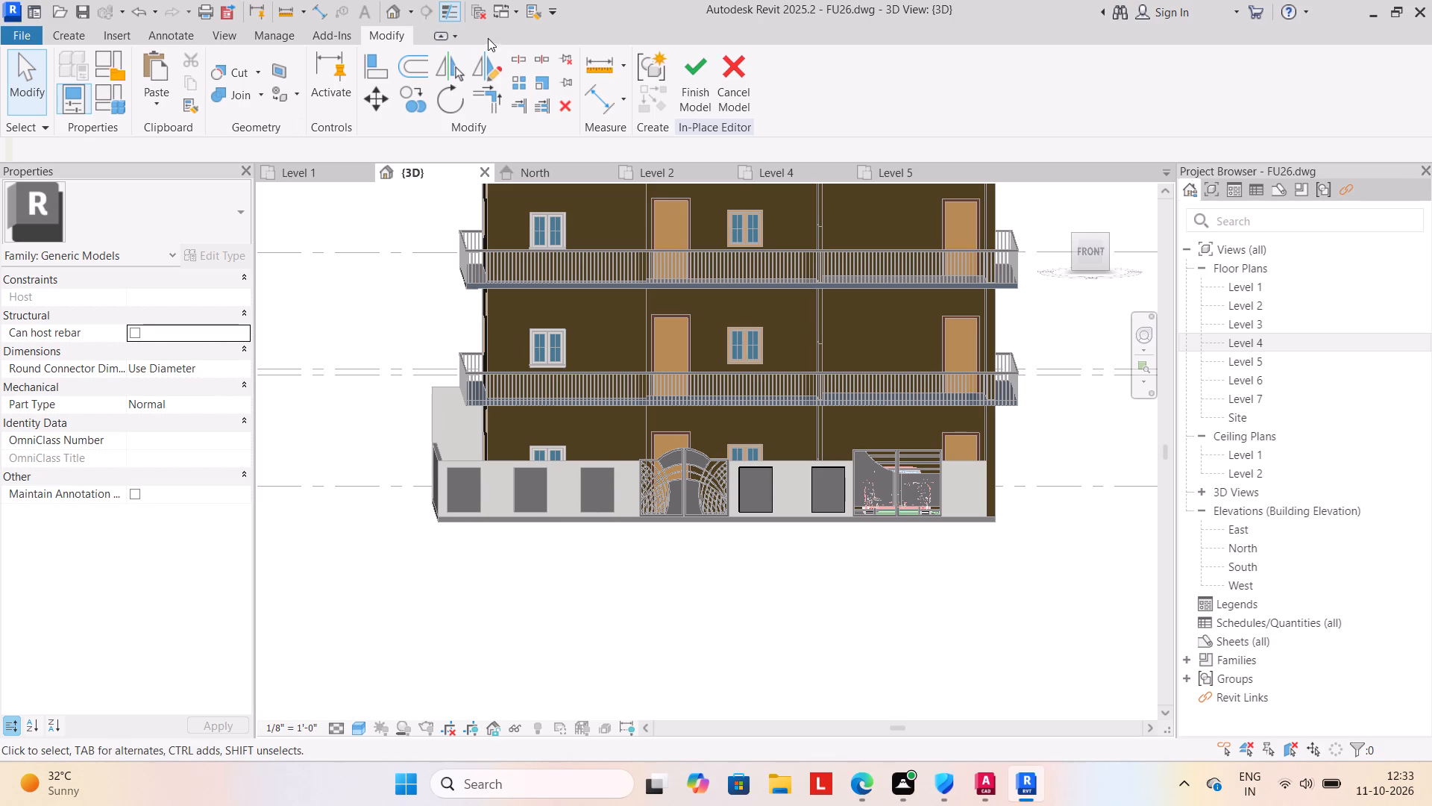
left_click(78, 34)
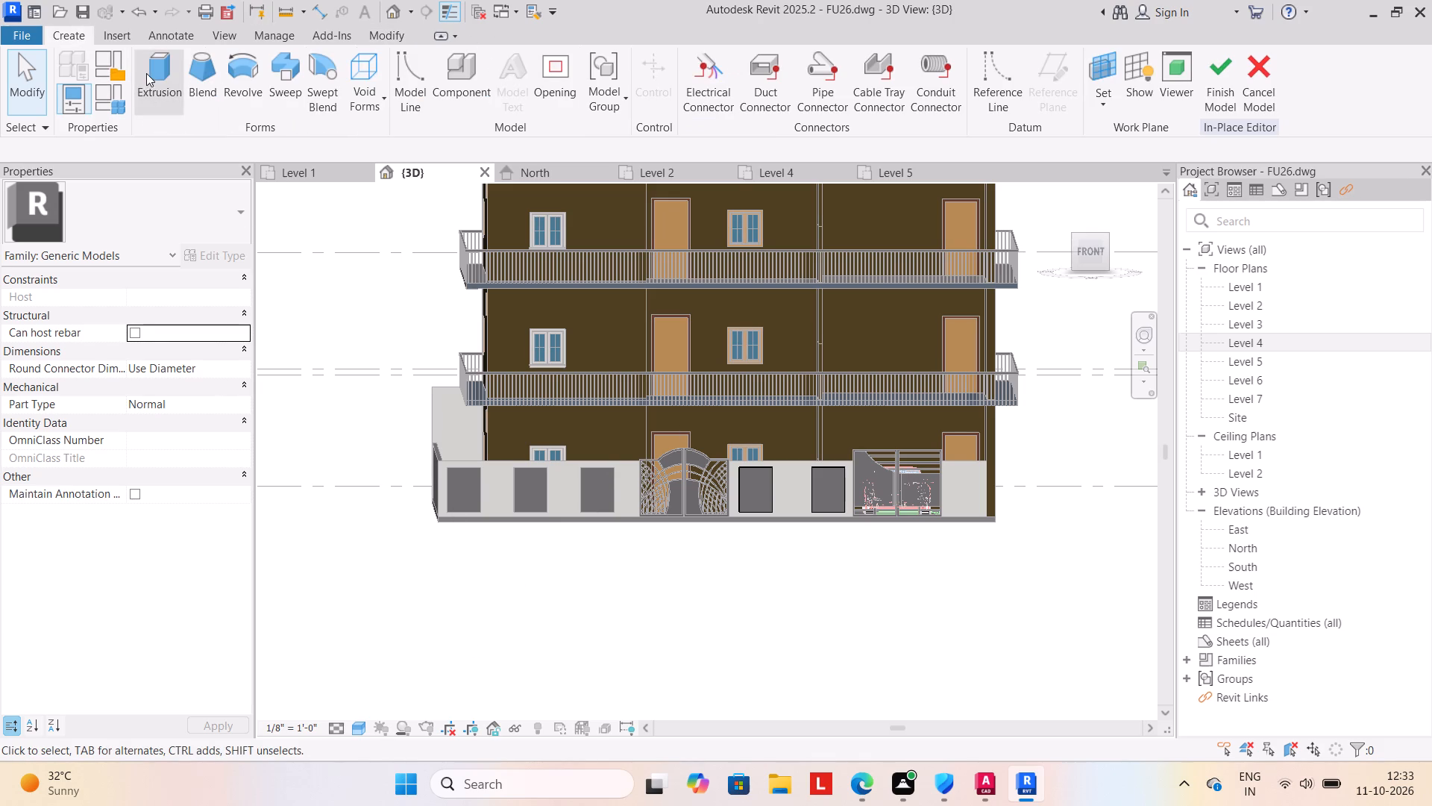
left_click(149, 69)
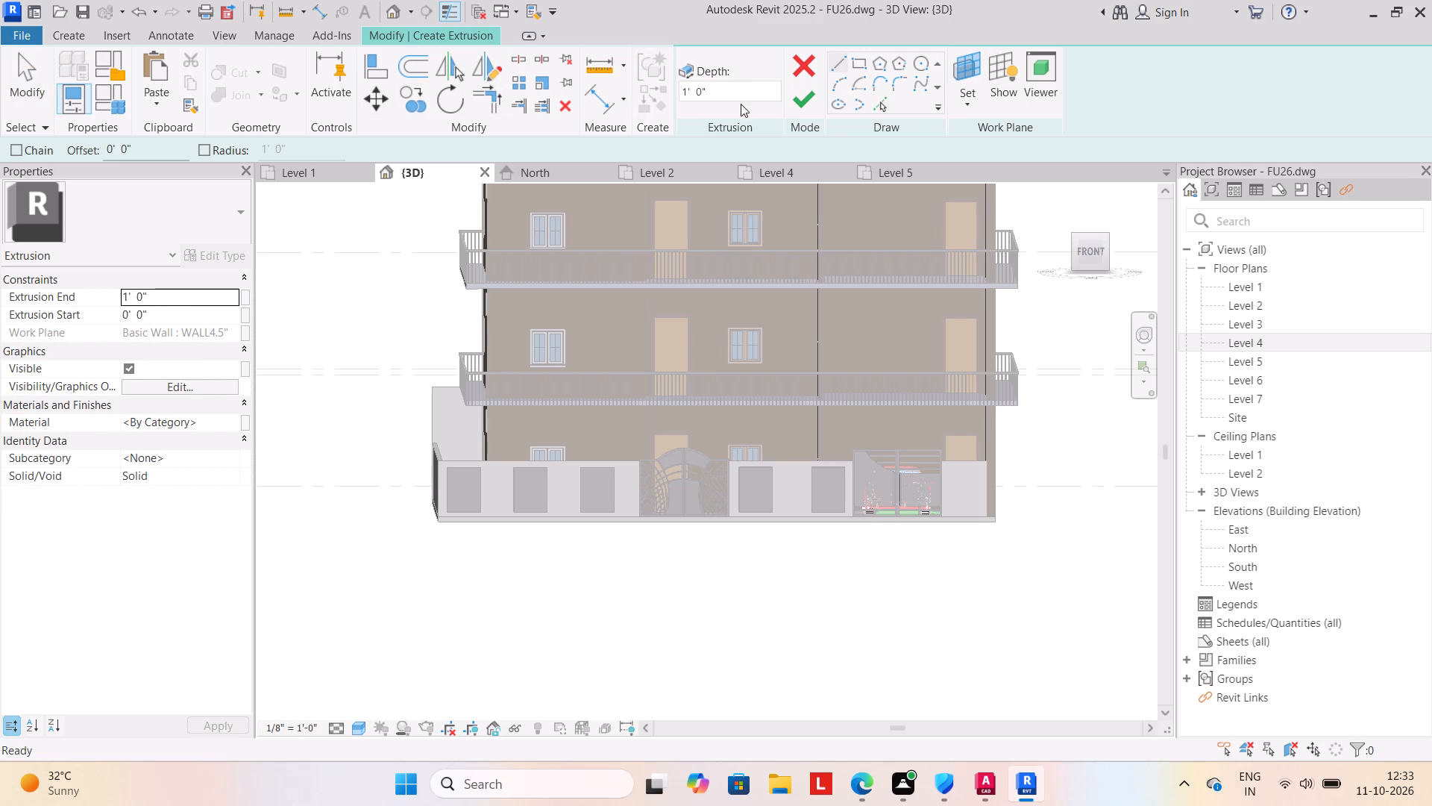
left_click(970, 113)
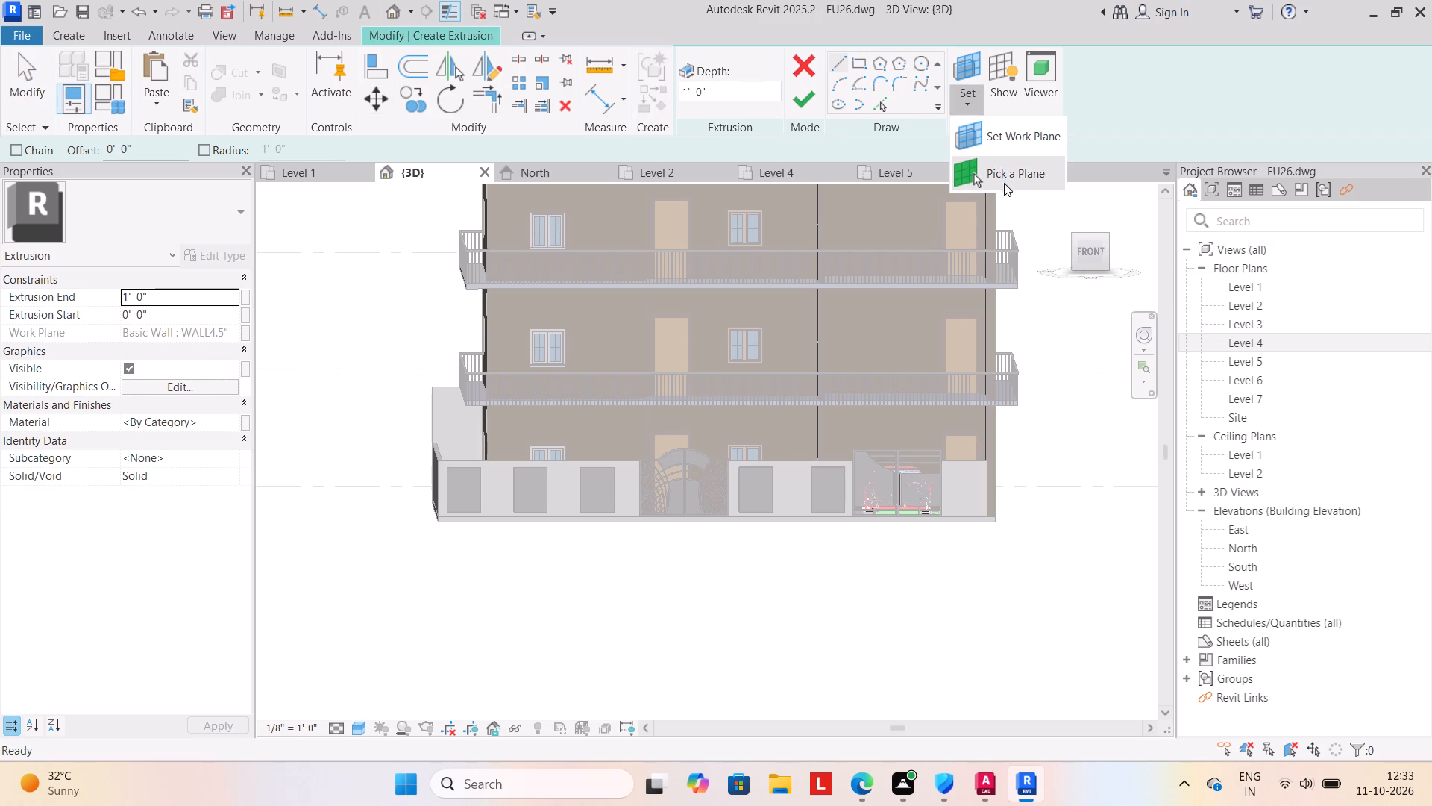
left_click(1007, 169)
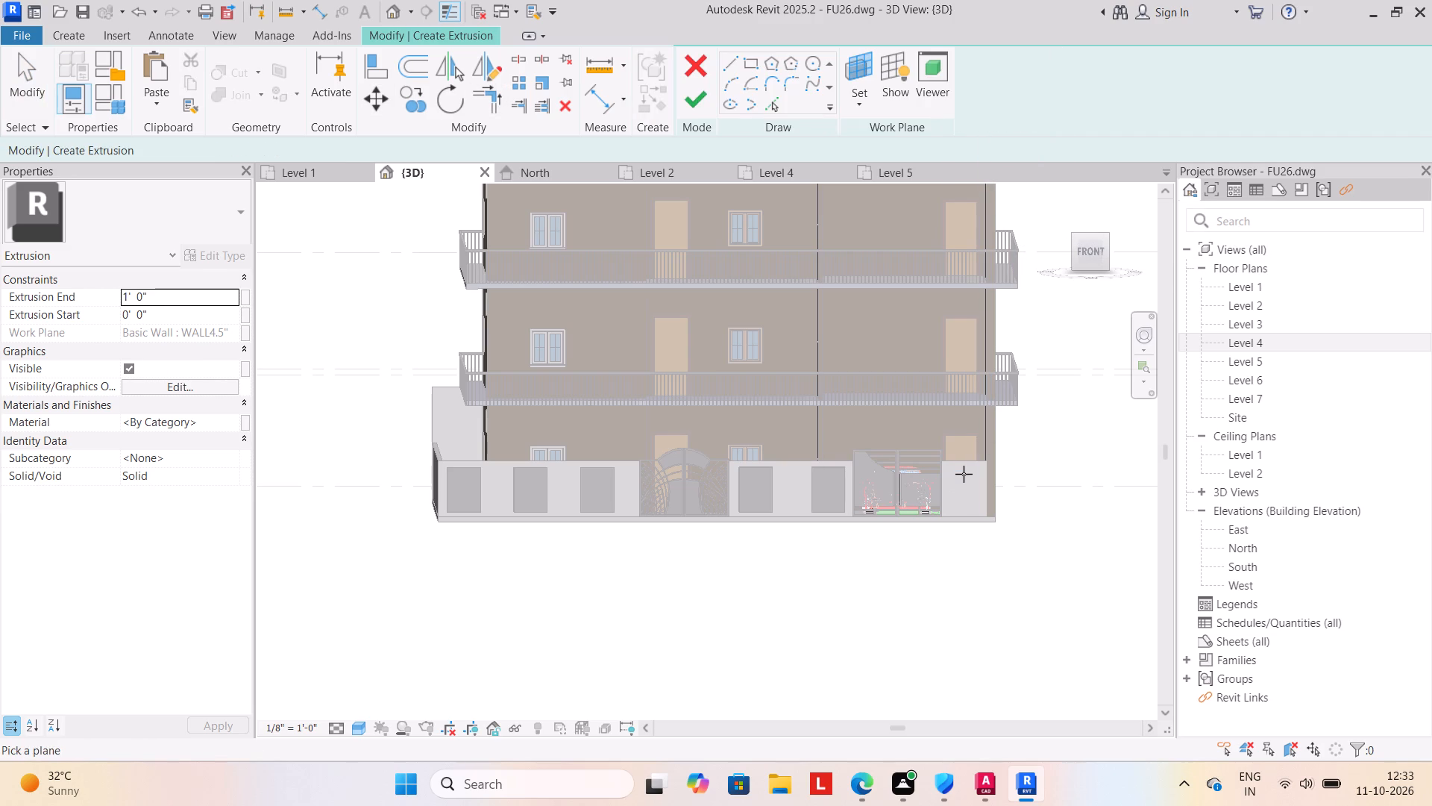
left_click(968, 464)
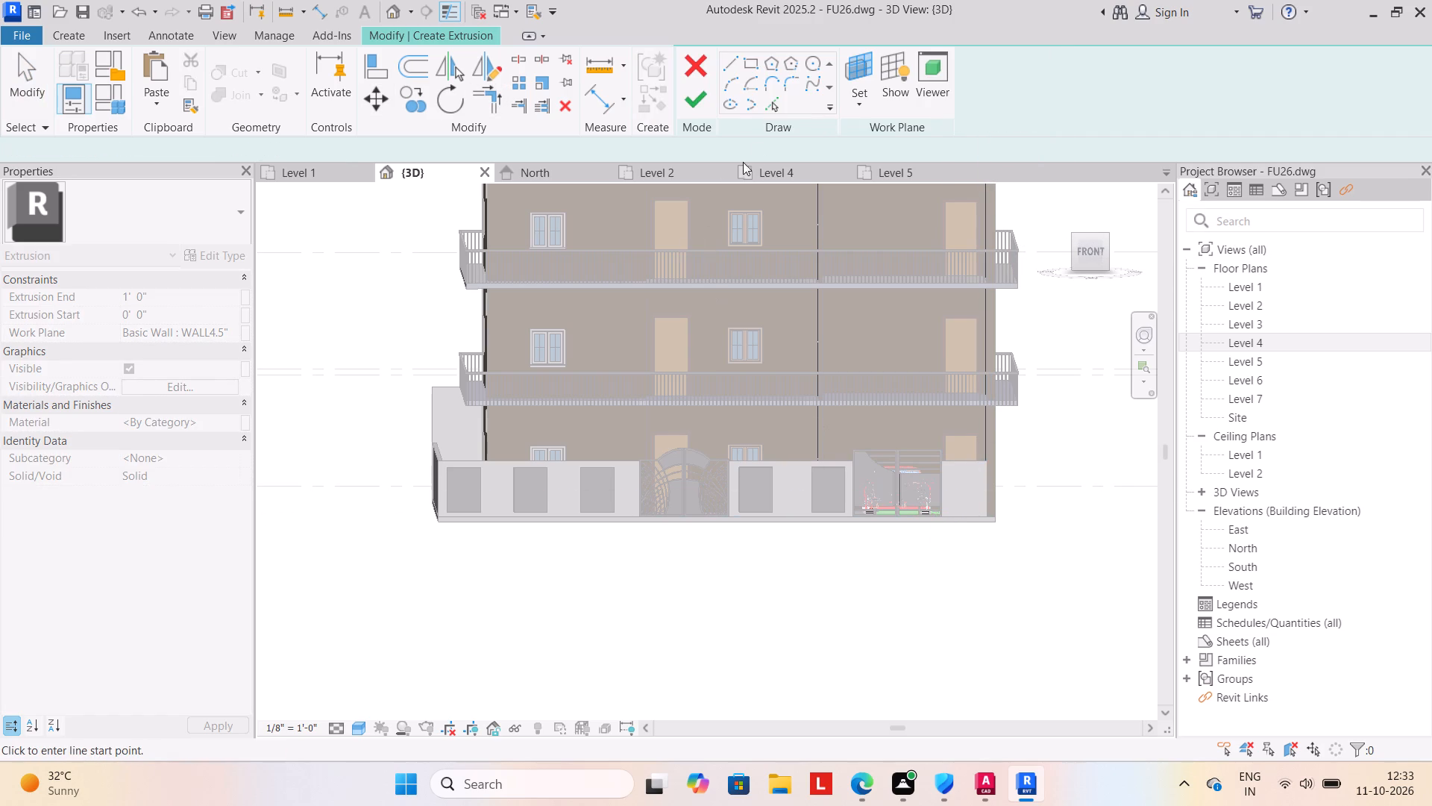
left_click(858, 59)
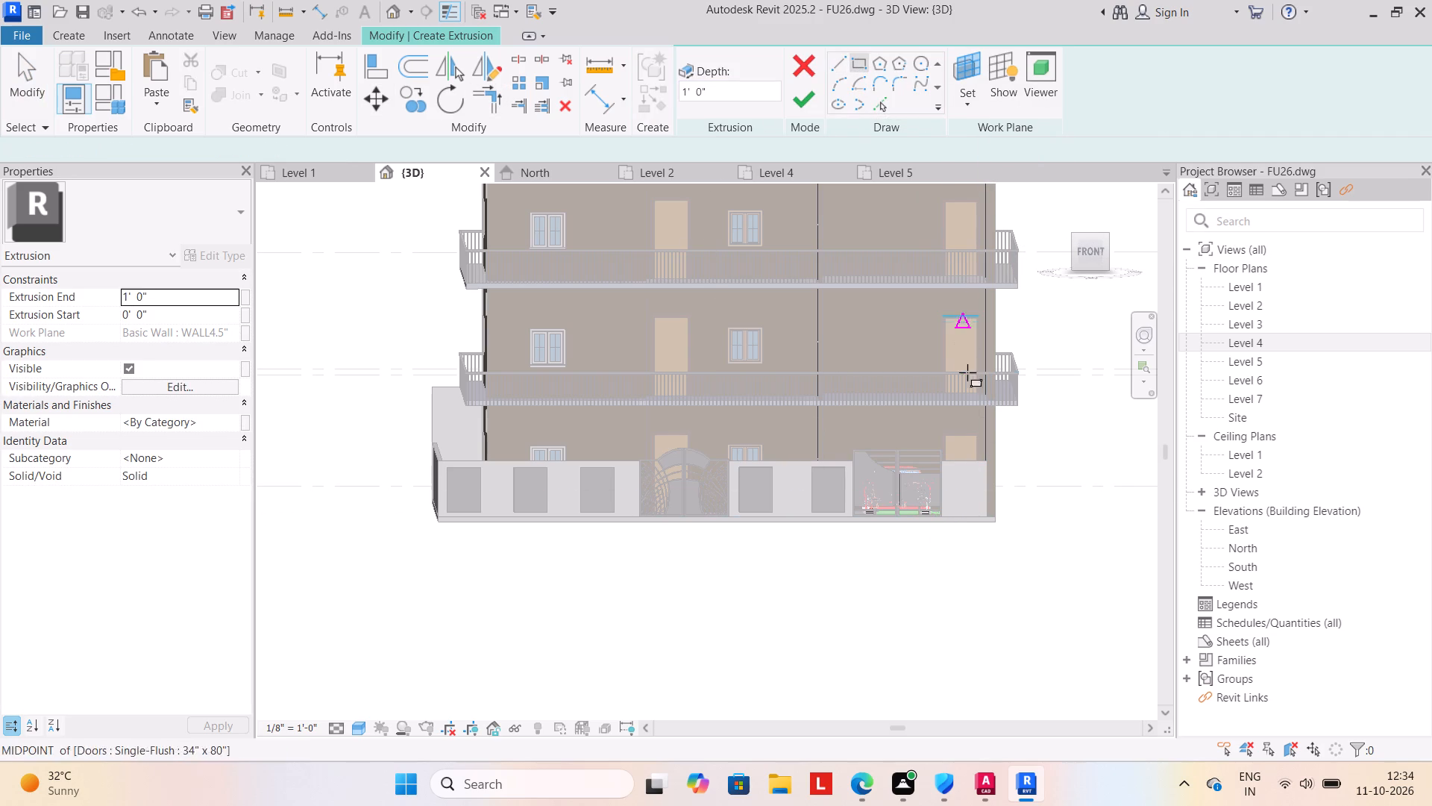
scroll(978, 486, "up", 6)
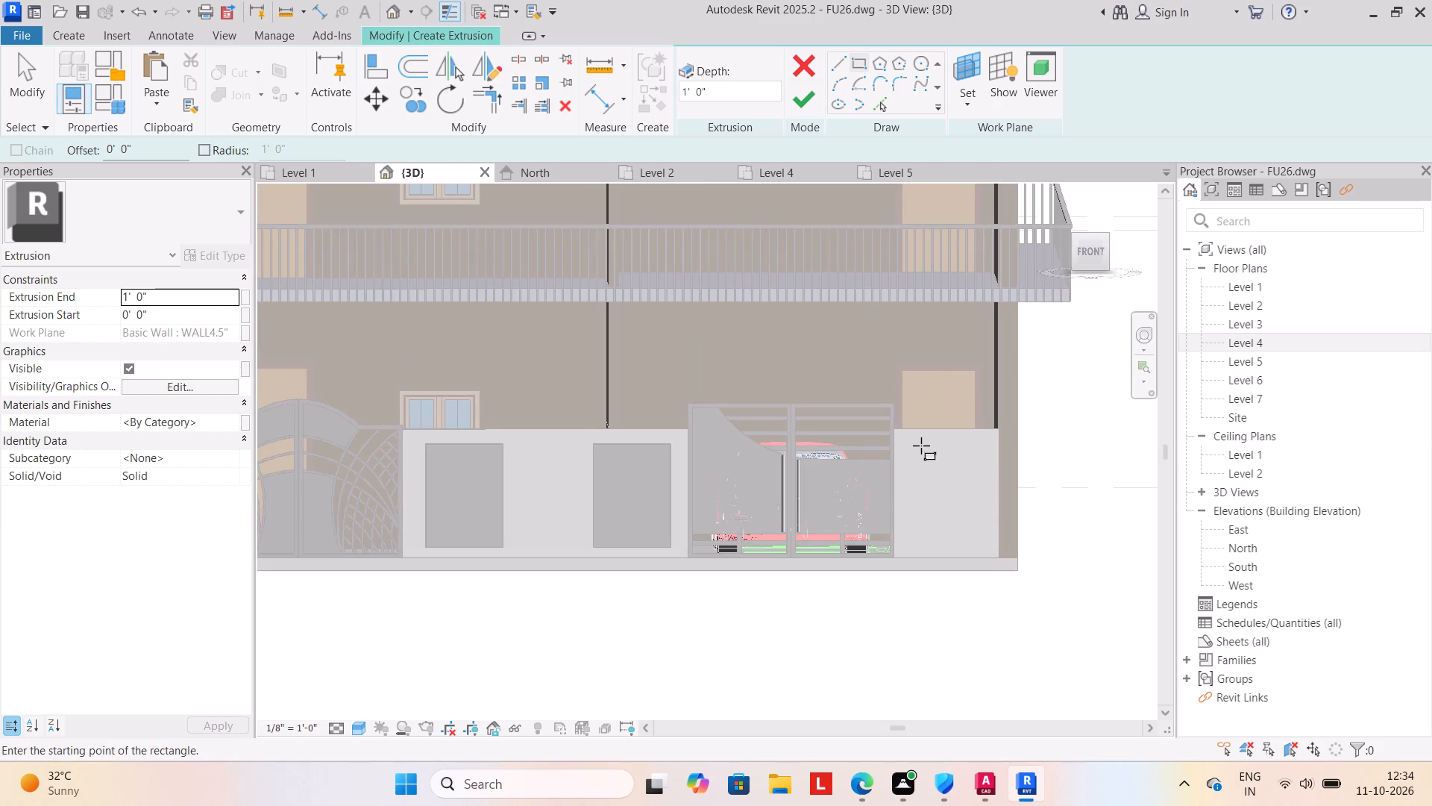
left_click(920, 446)
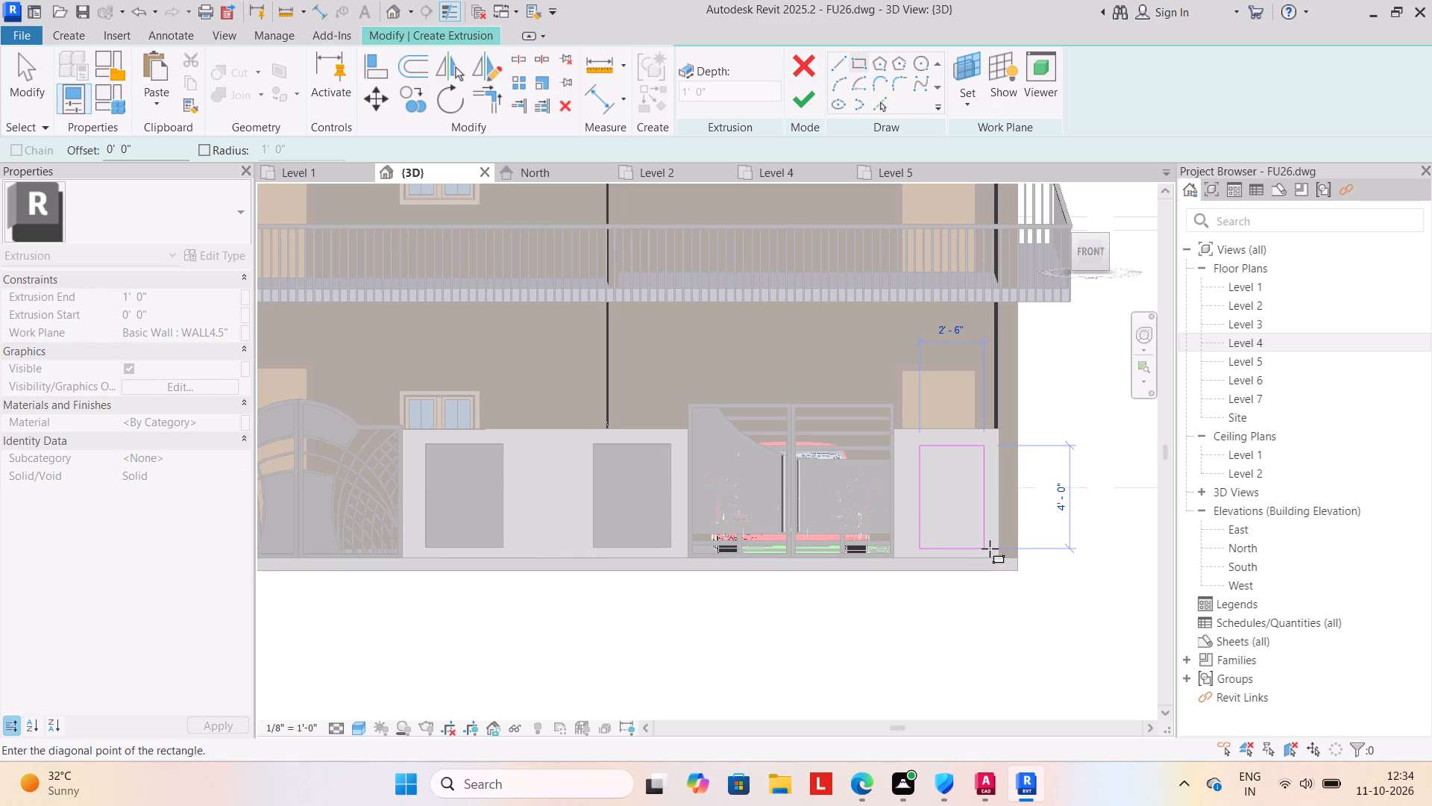
key("Tab")
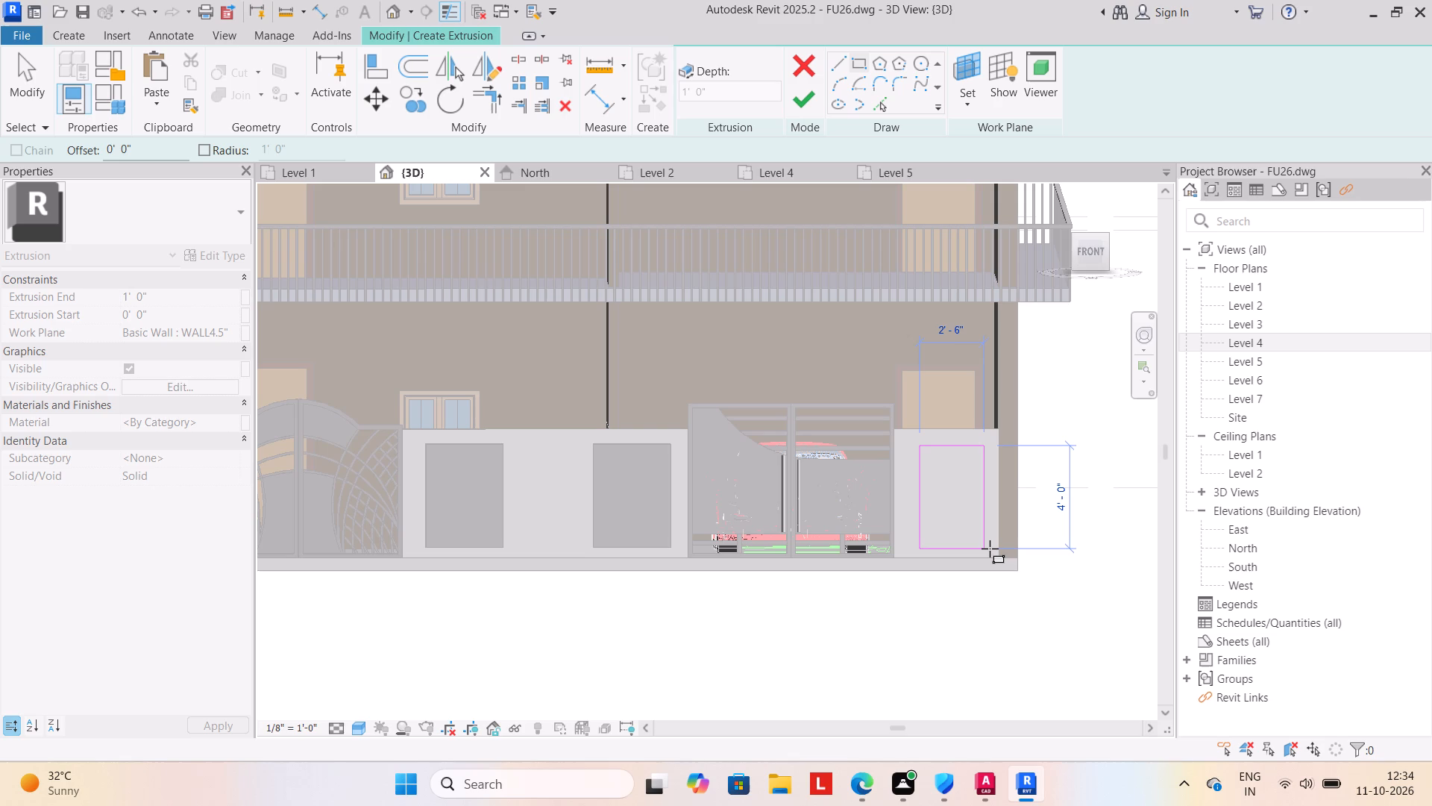
left_click(990, 549)
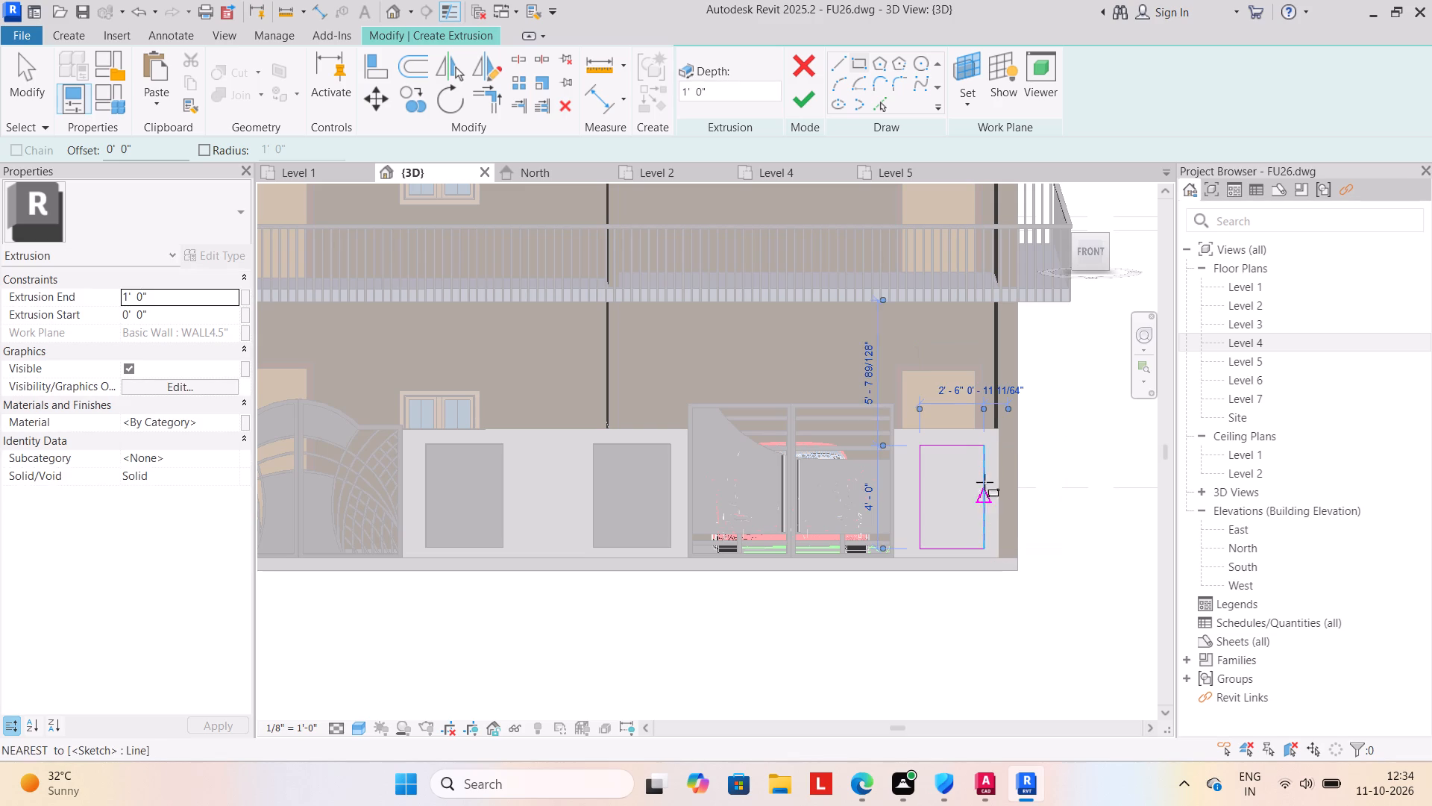
Set the rectangle's width to 3'-0" and finish the extrusion with a 1'-0" depth.
left_click(950, 396)
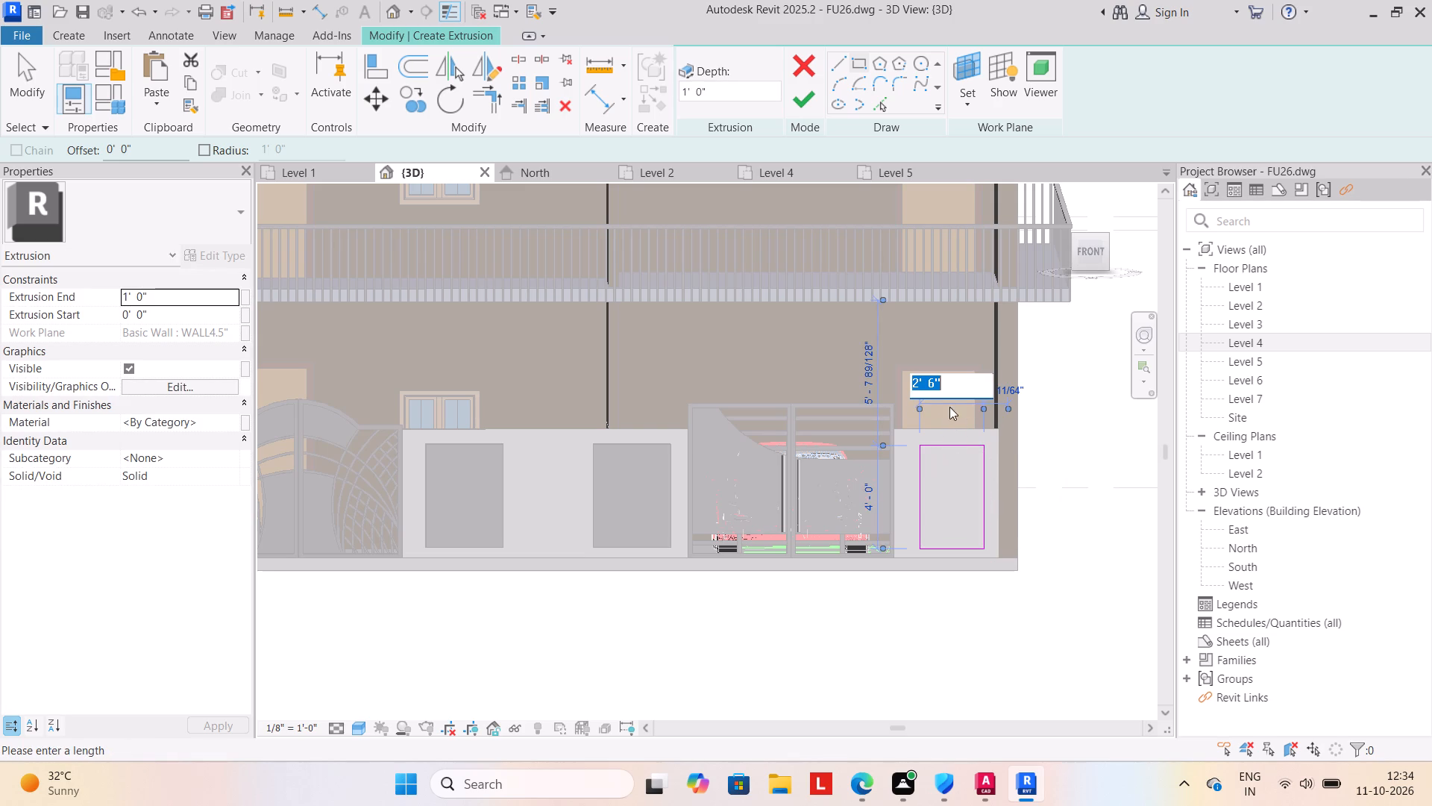
key("3")
key("apostrophe")
key("Return")
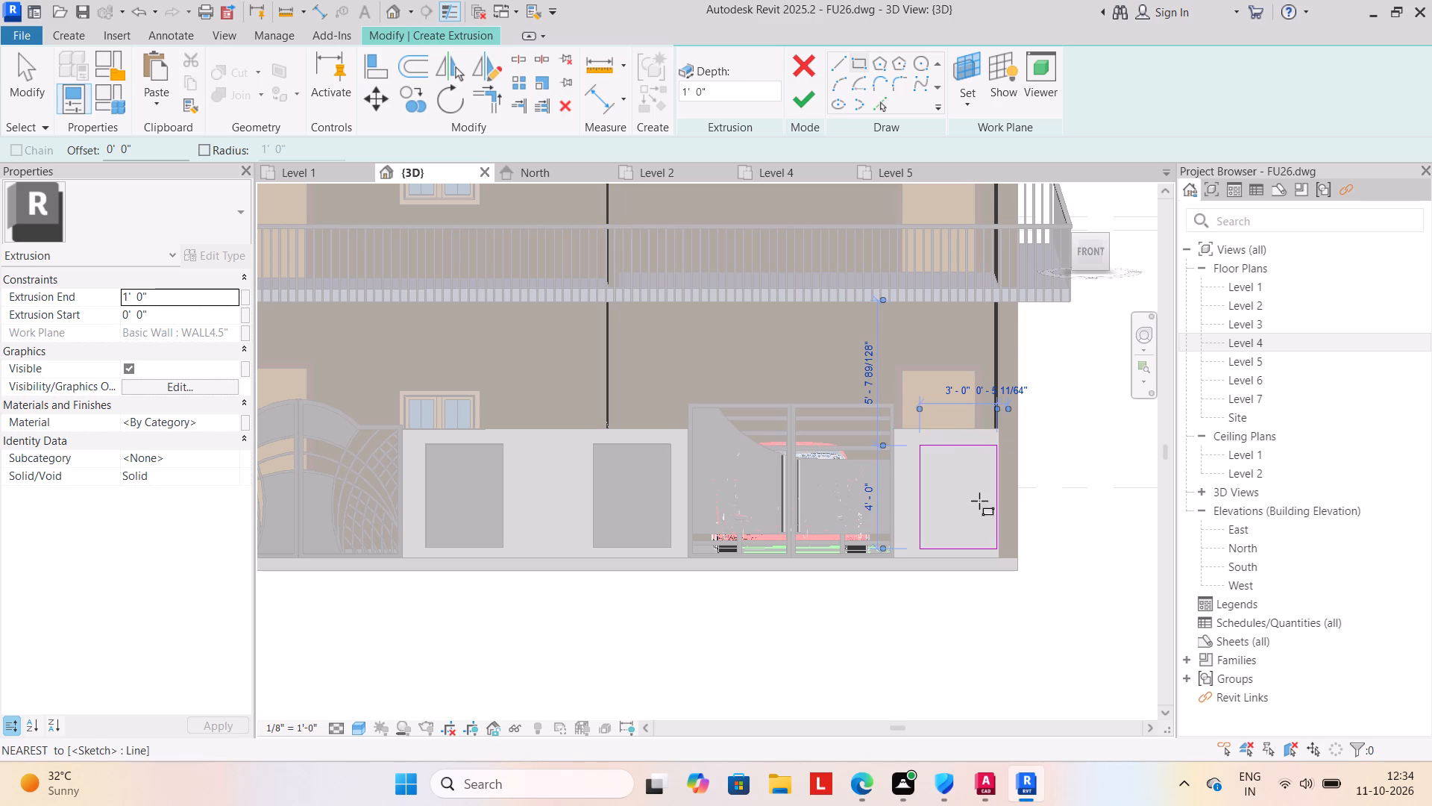
key("Escape")
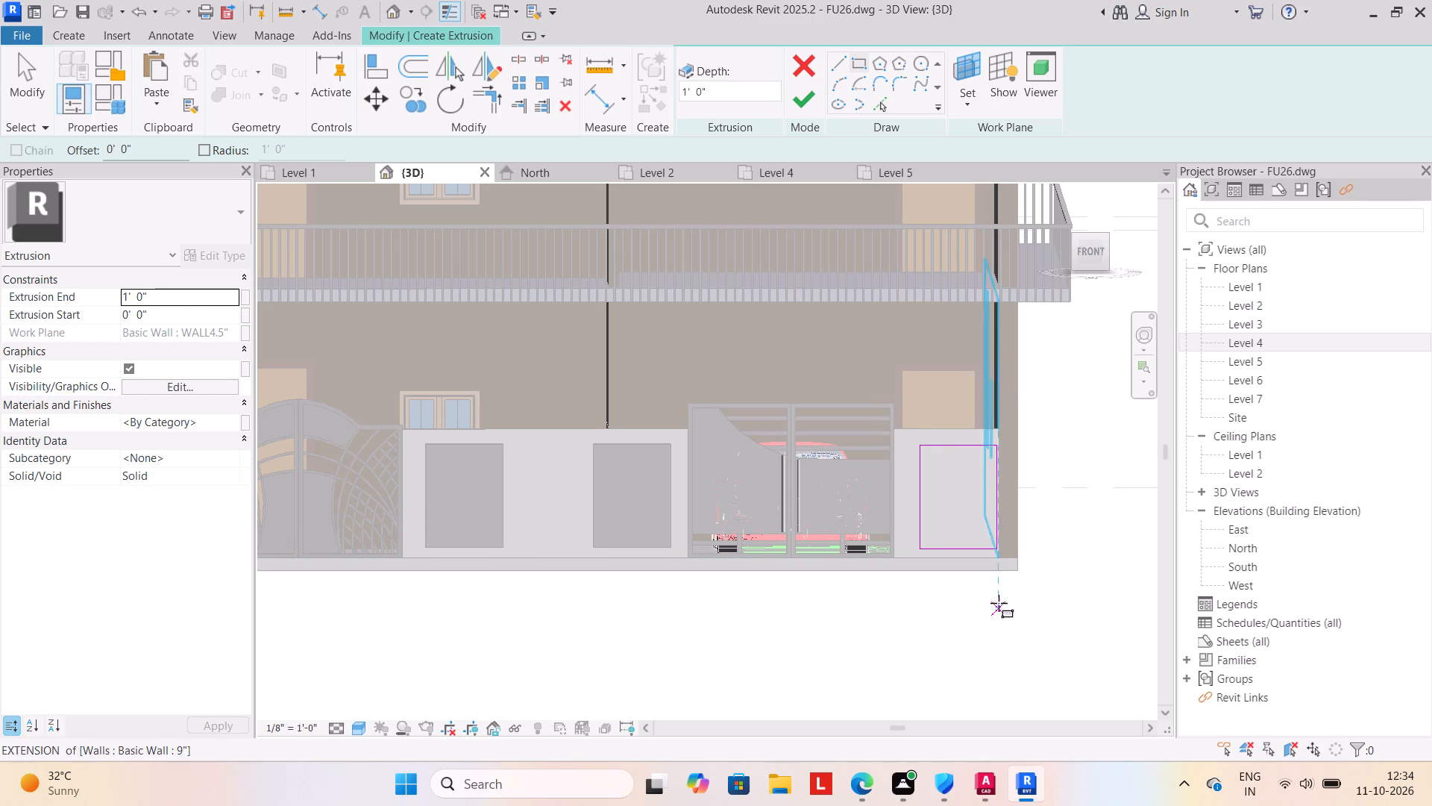
key("Escape")
left_click(697, 114)
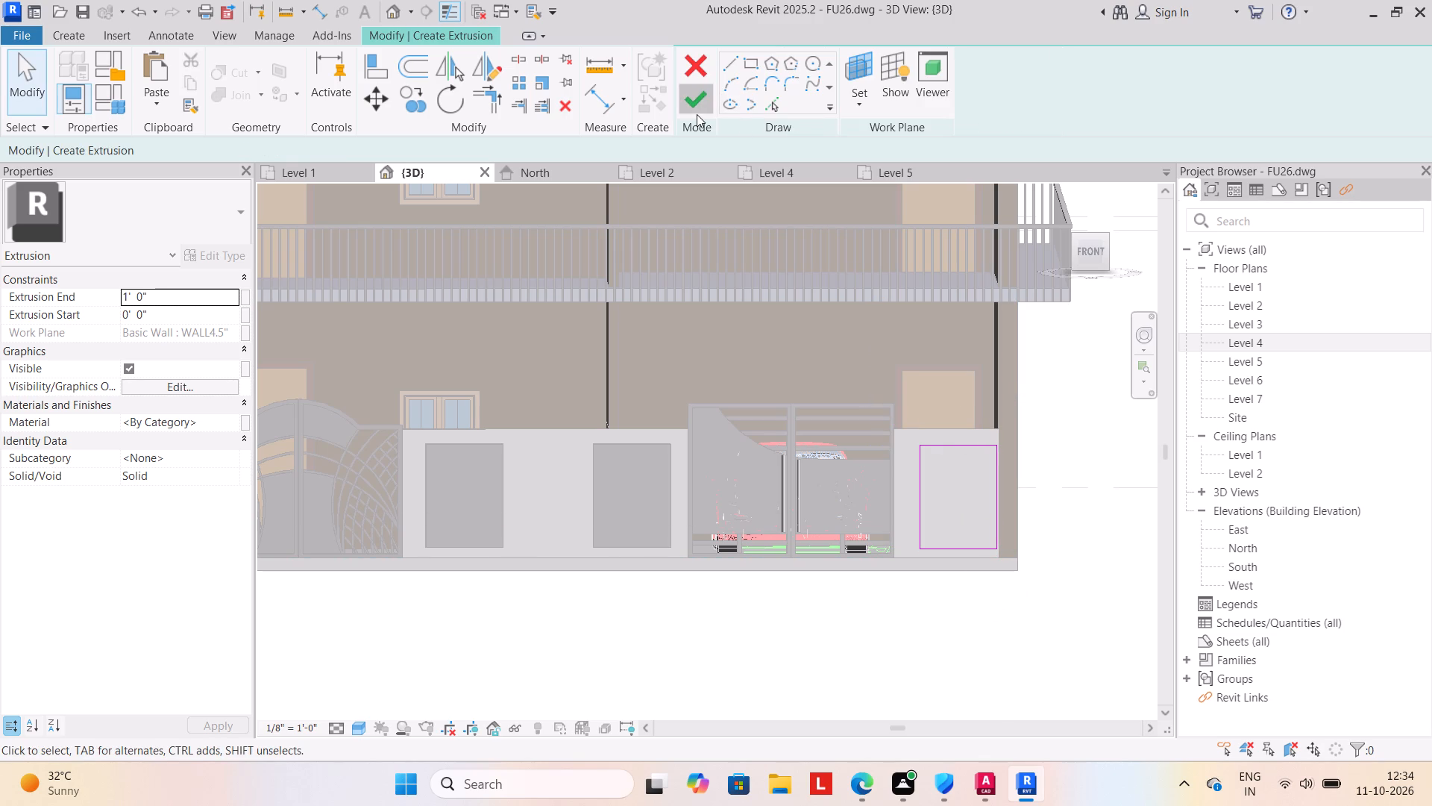
left_click(917, 618)
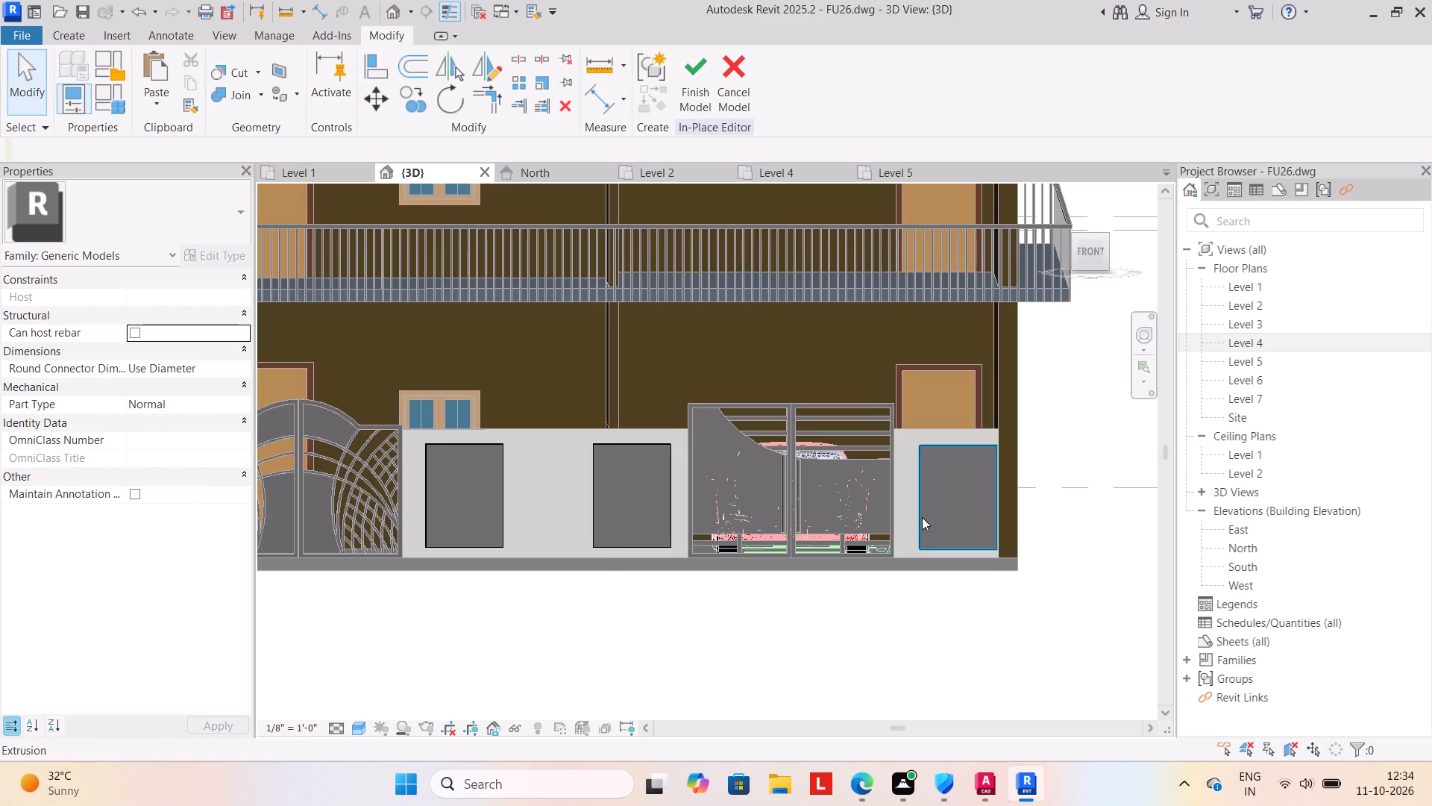
Nudge the new end panel two increments toward the vehicle gate to centre it on its wall segment.
left_click(922, 517)
key("Left")
key("Left")
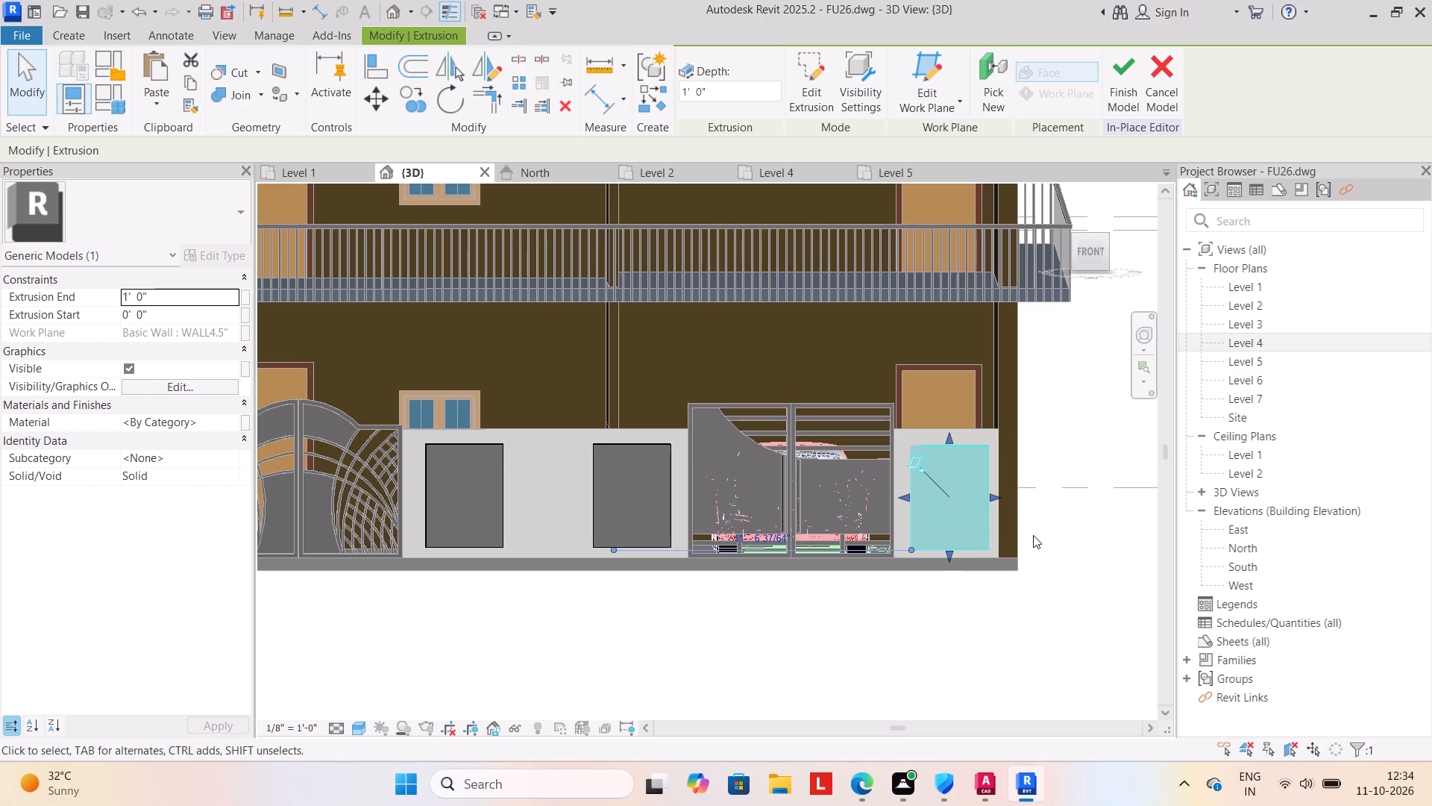
left_click(1023, 639)
Finish the in-place model containing the three new compound wall panels.
scroll(917, 625, "down", 4)
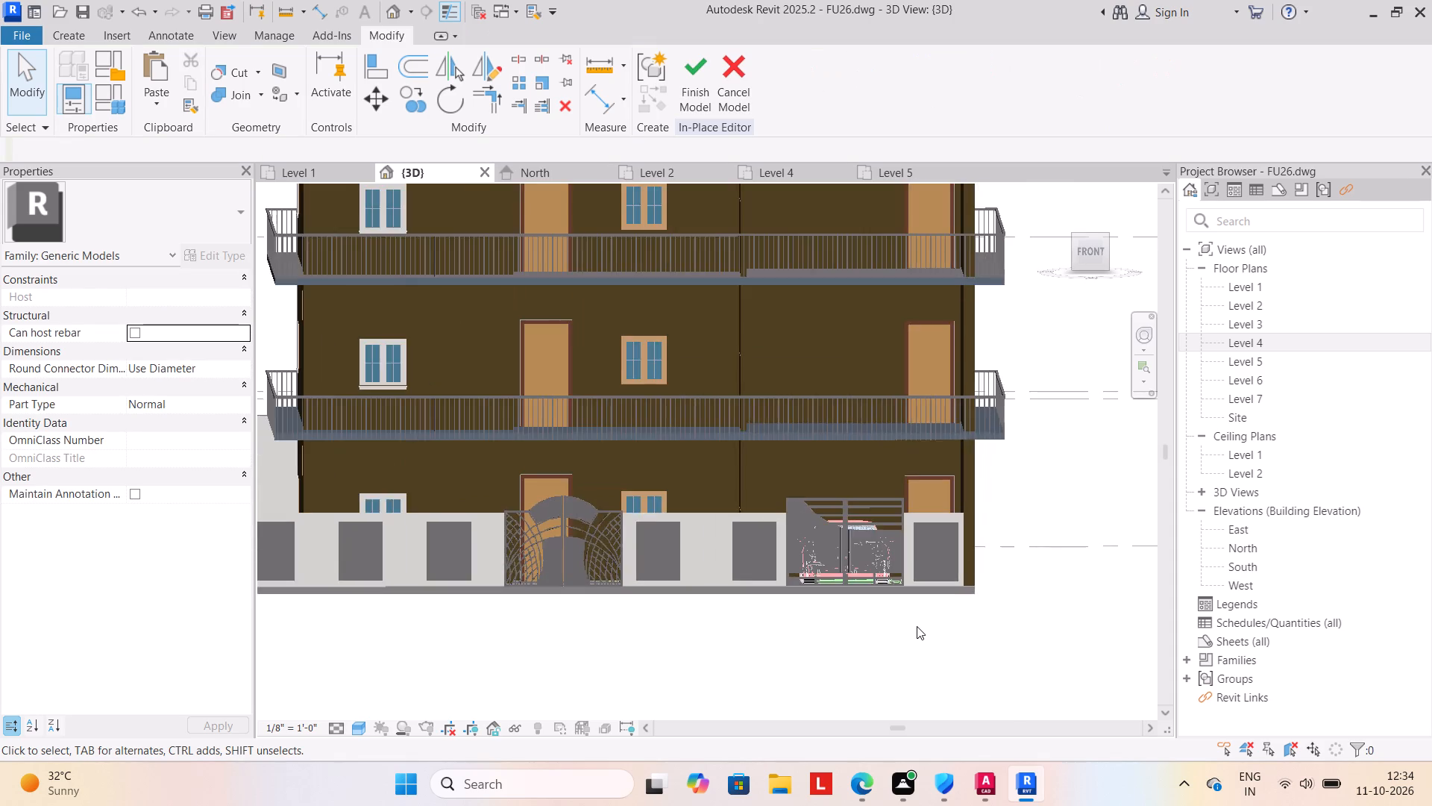
scroll(916, 629, "down", 1)
middle_click_drag(919, 630, 943, 582)
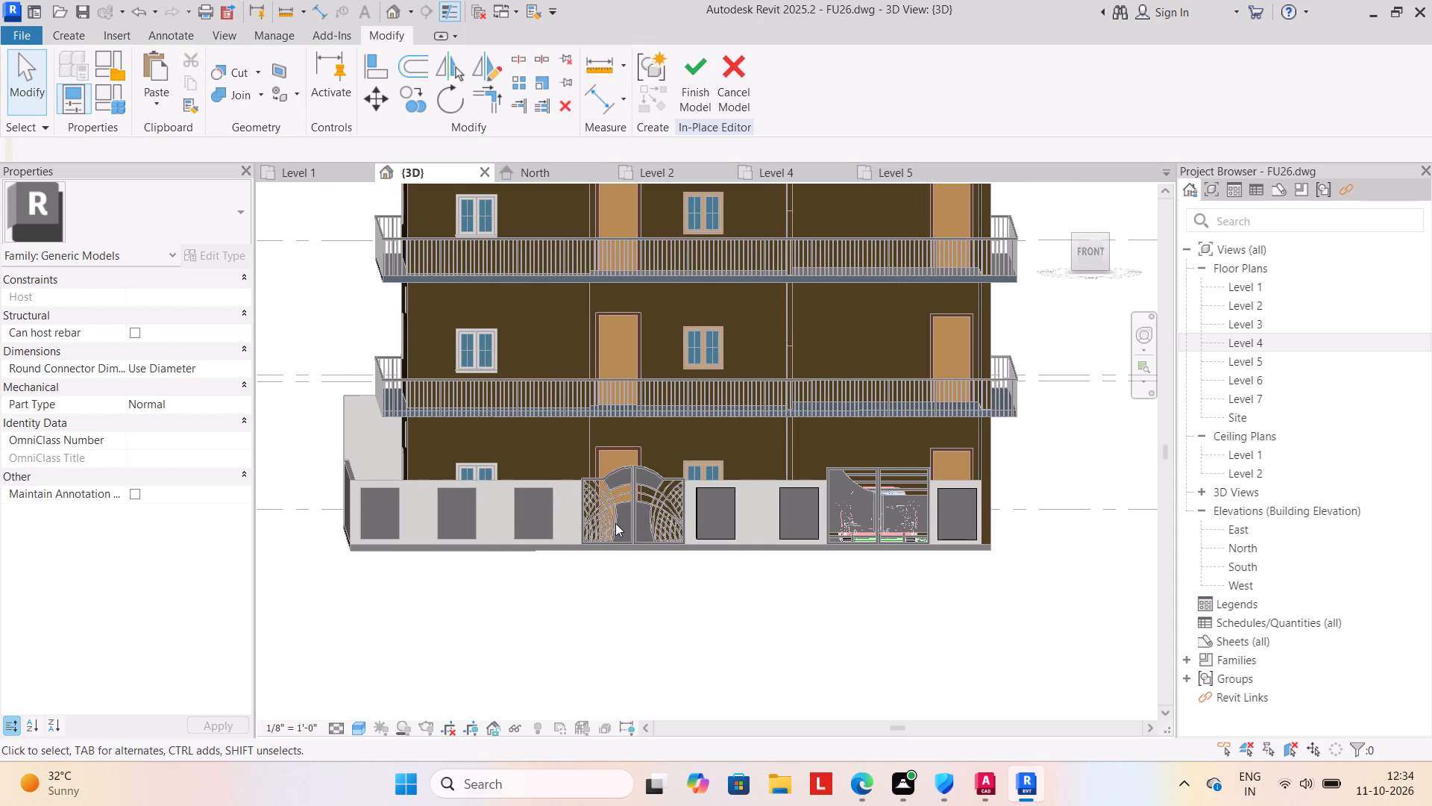
scroll(614, 579, "down", 2)
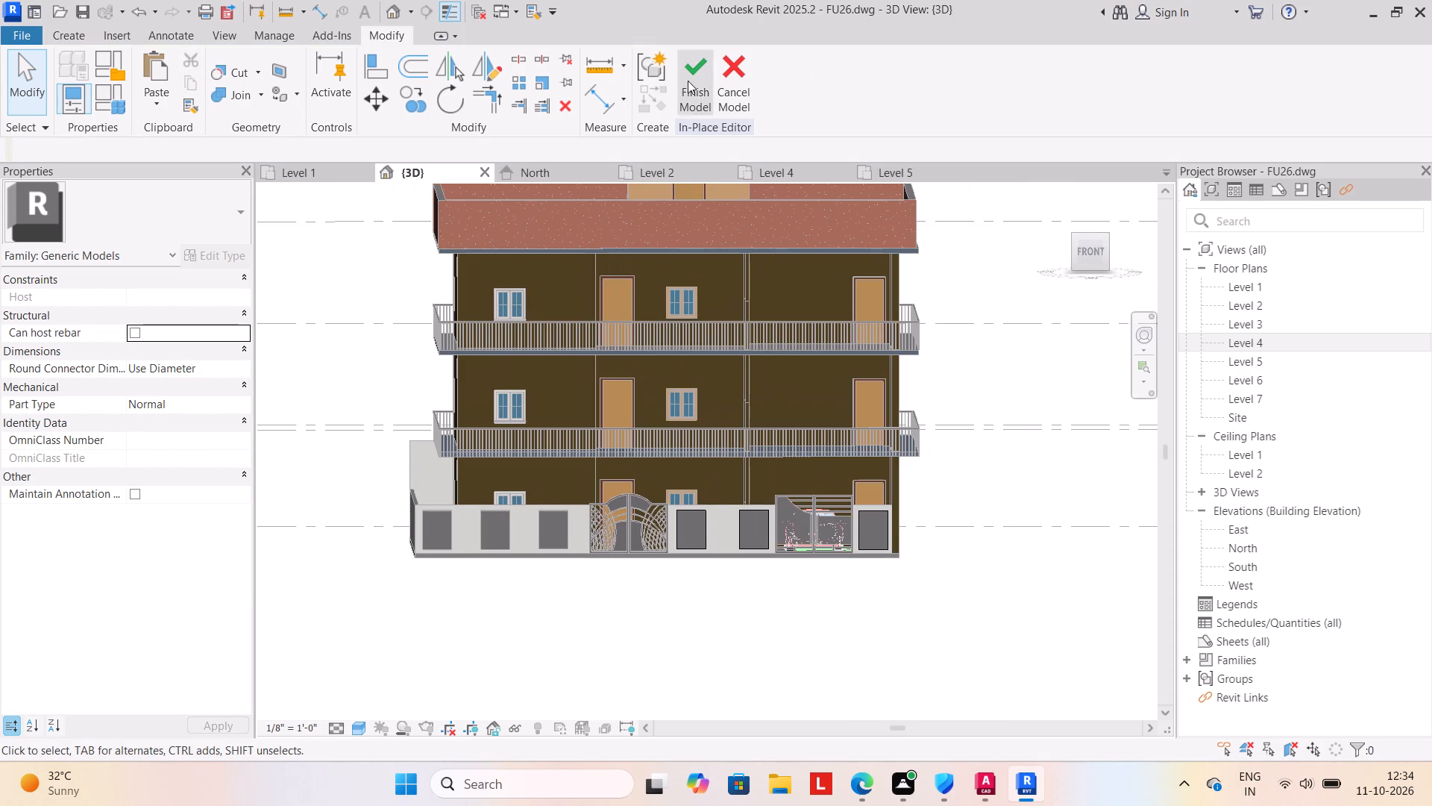
left_click(688, 77)
Edit the first three-panel model in place, paint its front faces with the Parking Stripe material, and finish the model.
middle_click_drag(667, 540, 729, 528)
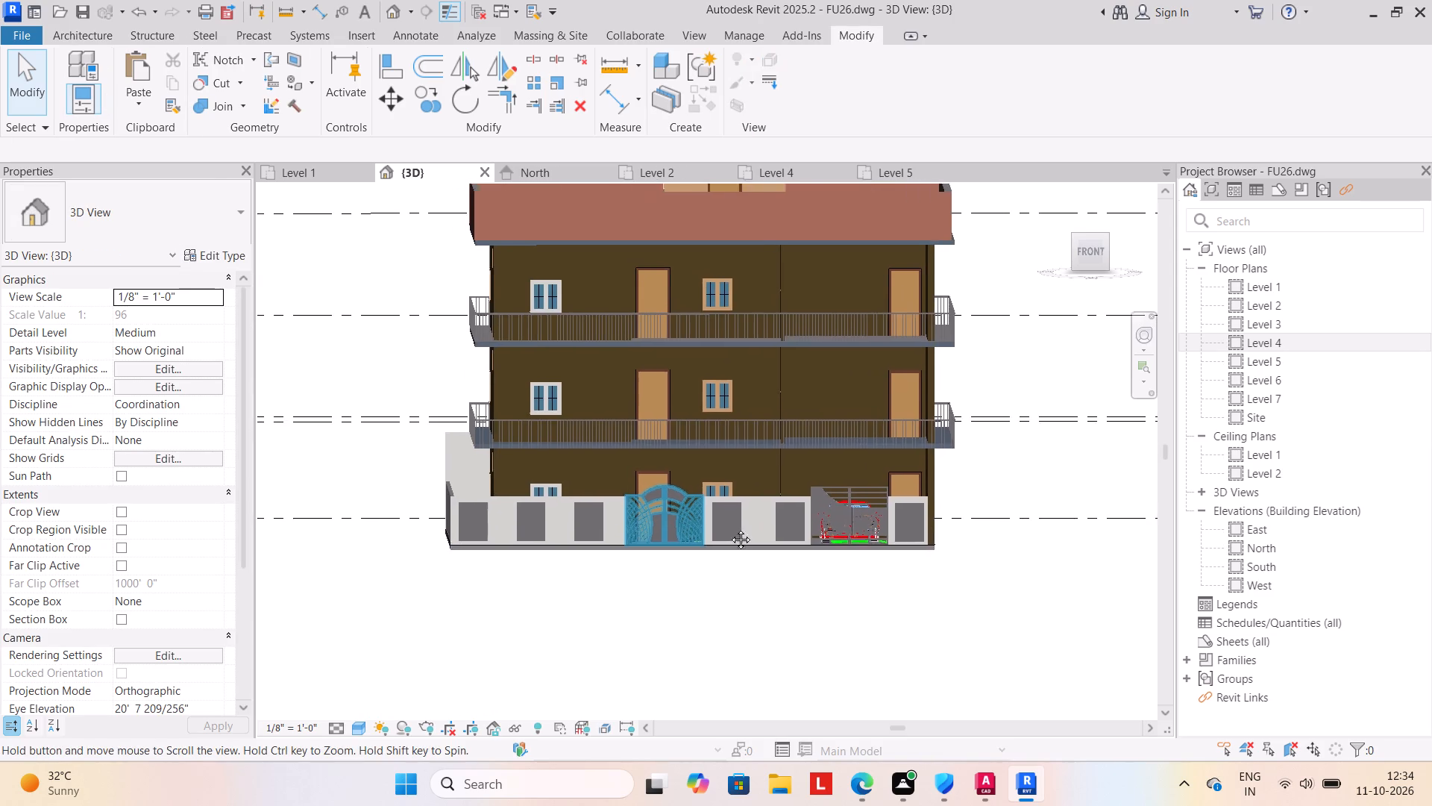
middle_click_drag(729, 528, 740, 526)
scroll(674, 570, "up", 2)
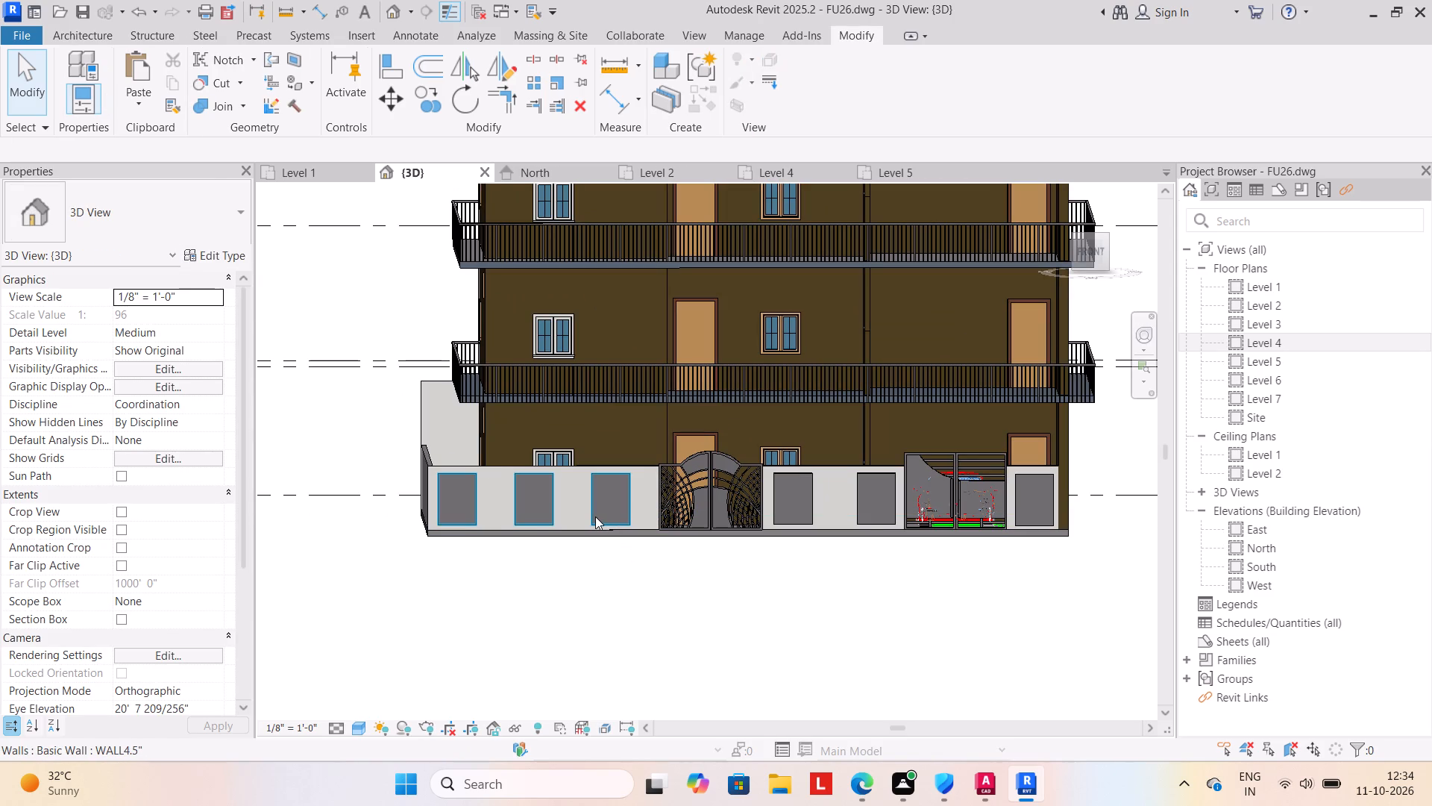
left_click(595, 516)
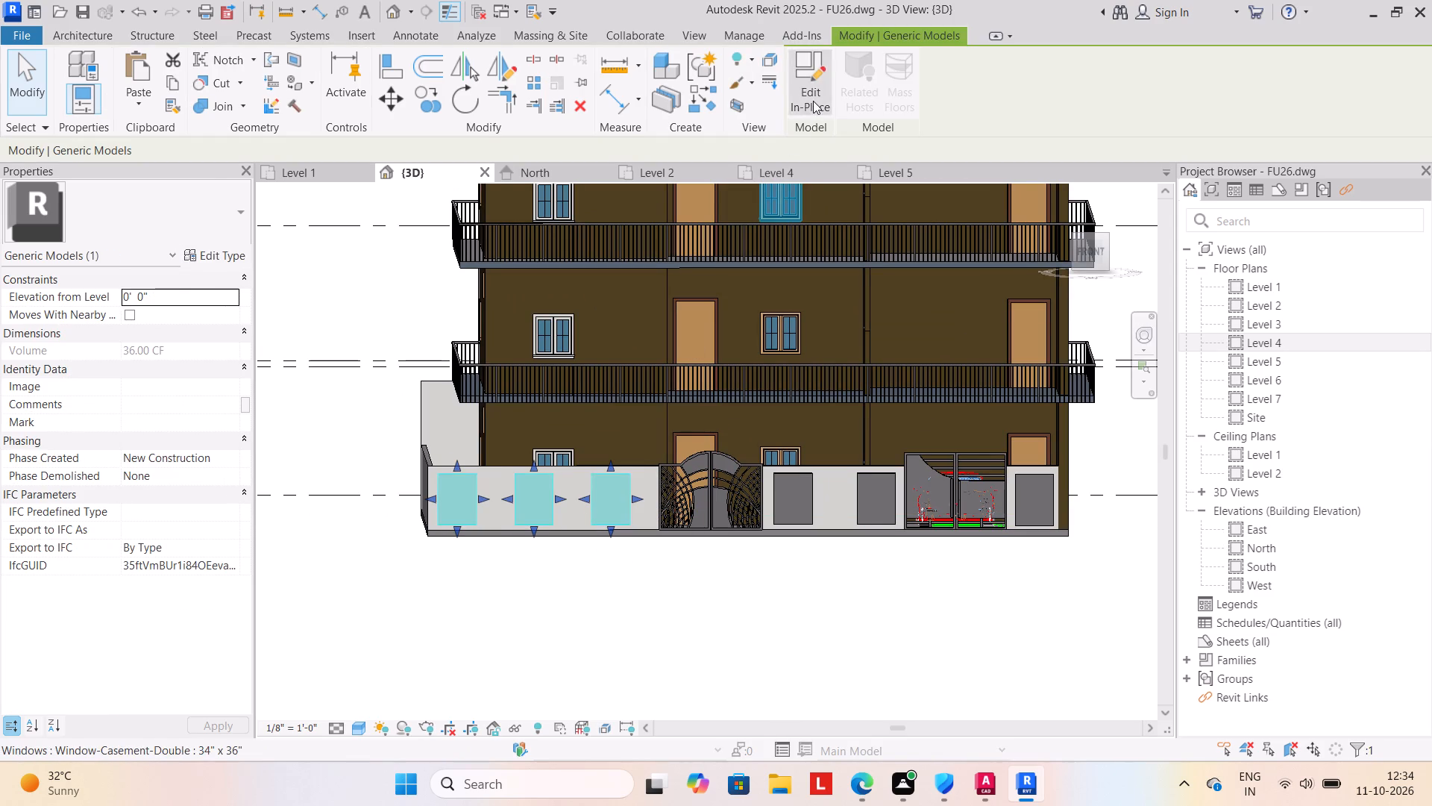
left_click(813, 101)
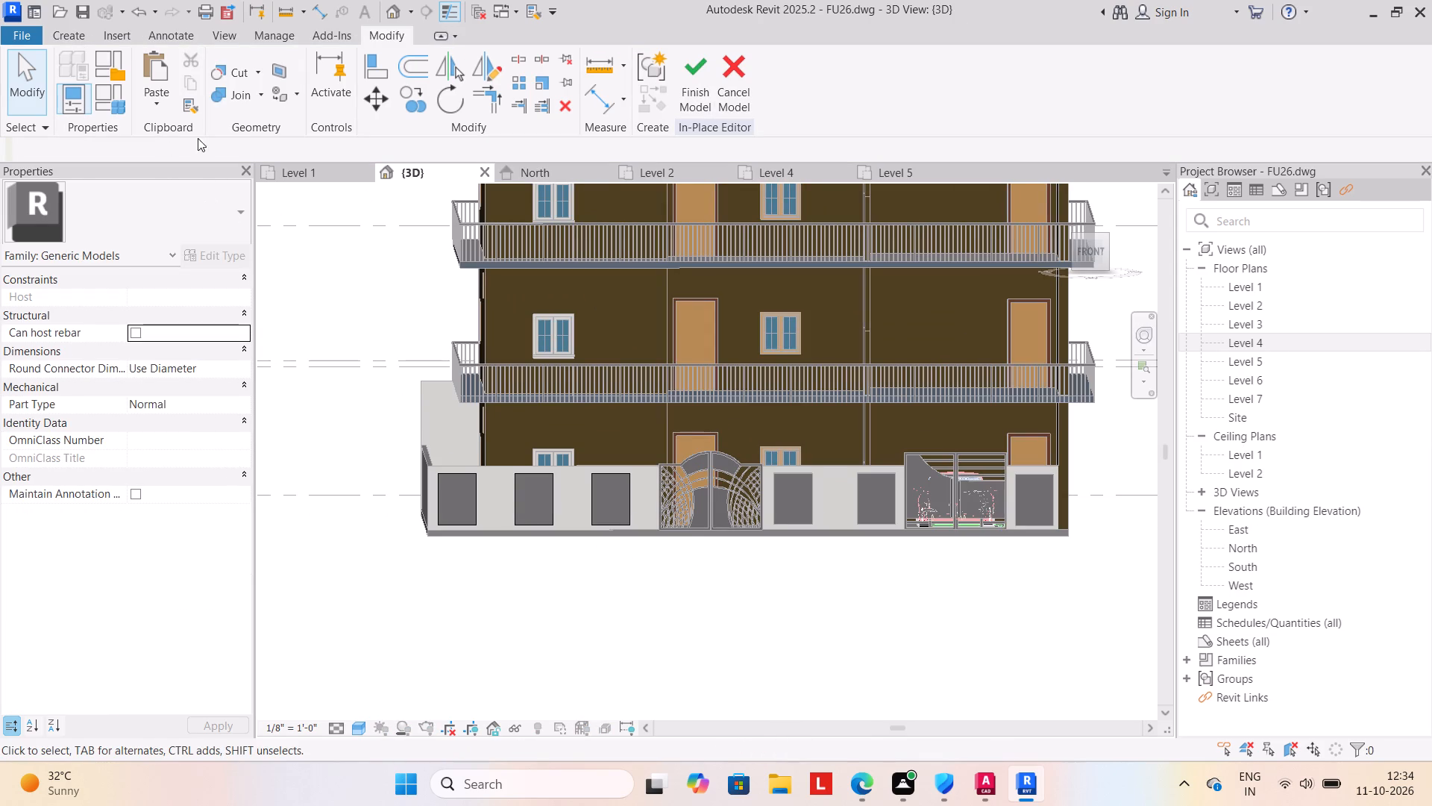
left_click(295, 93)
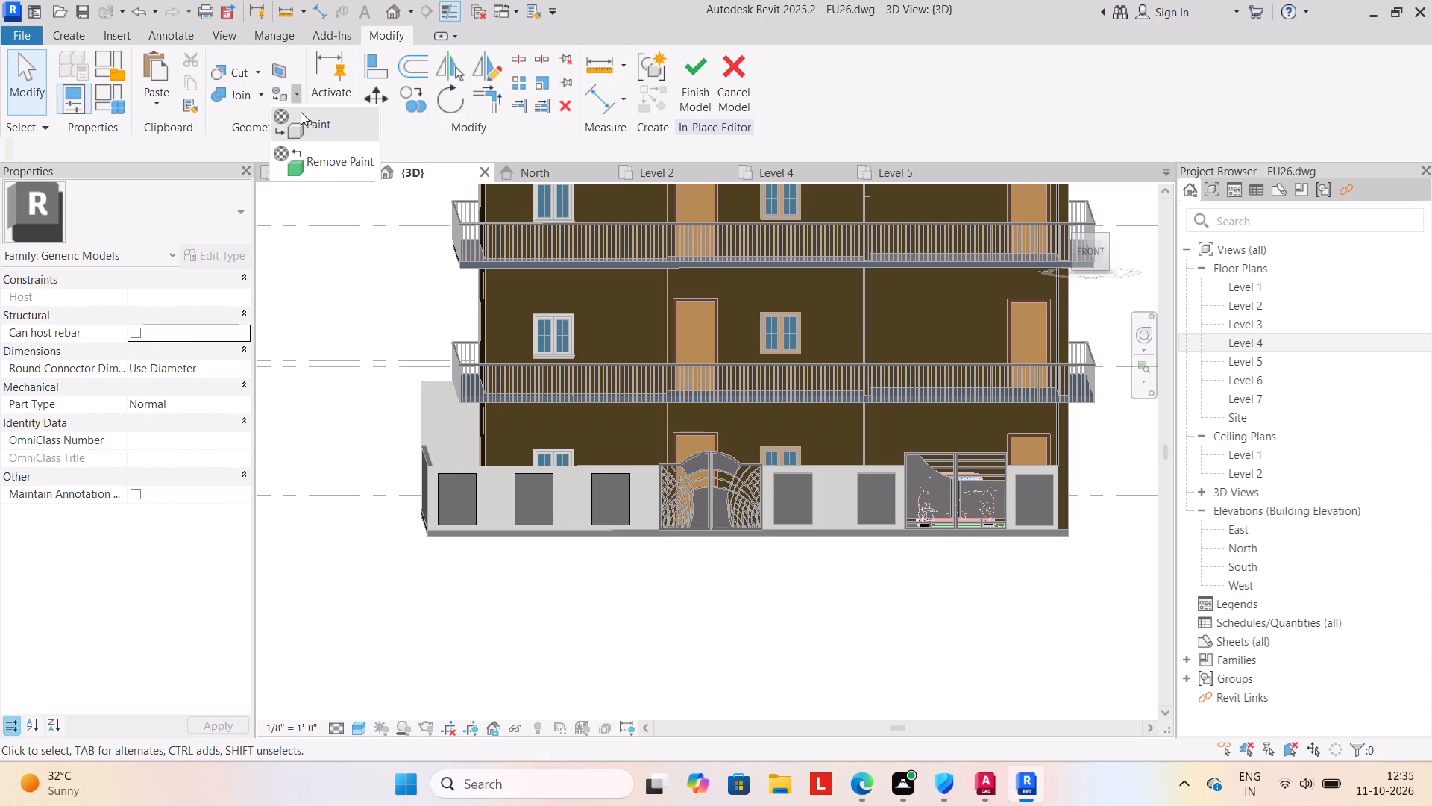
left_click(302, 119)
scroll(146, 273, "down", 3)
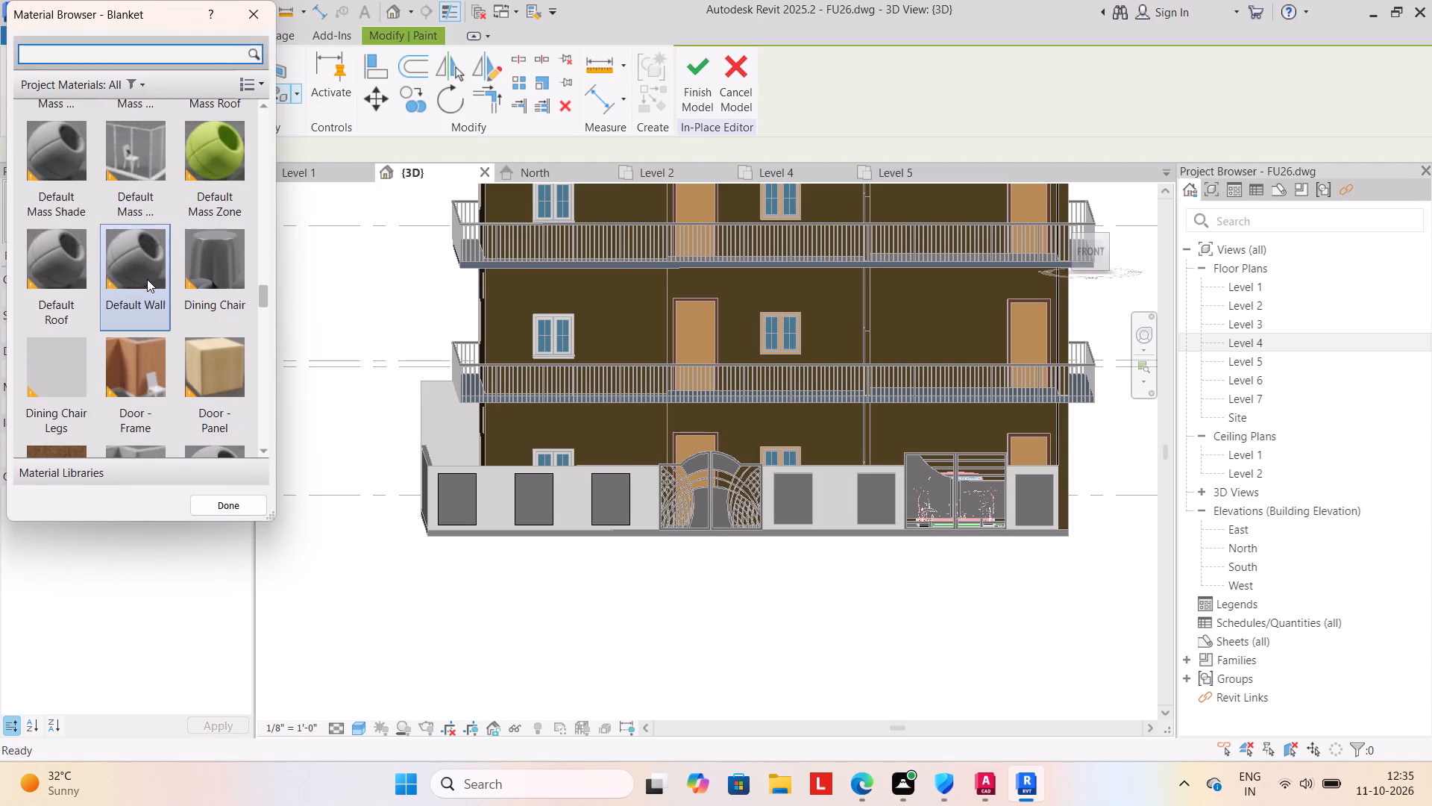
scroll(147, 275, "up", 2)
scroll(147, 275, "down", 3)
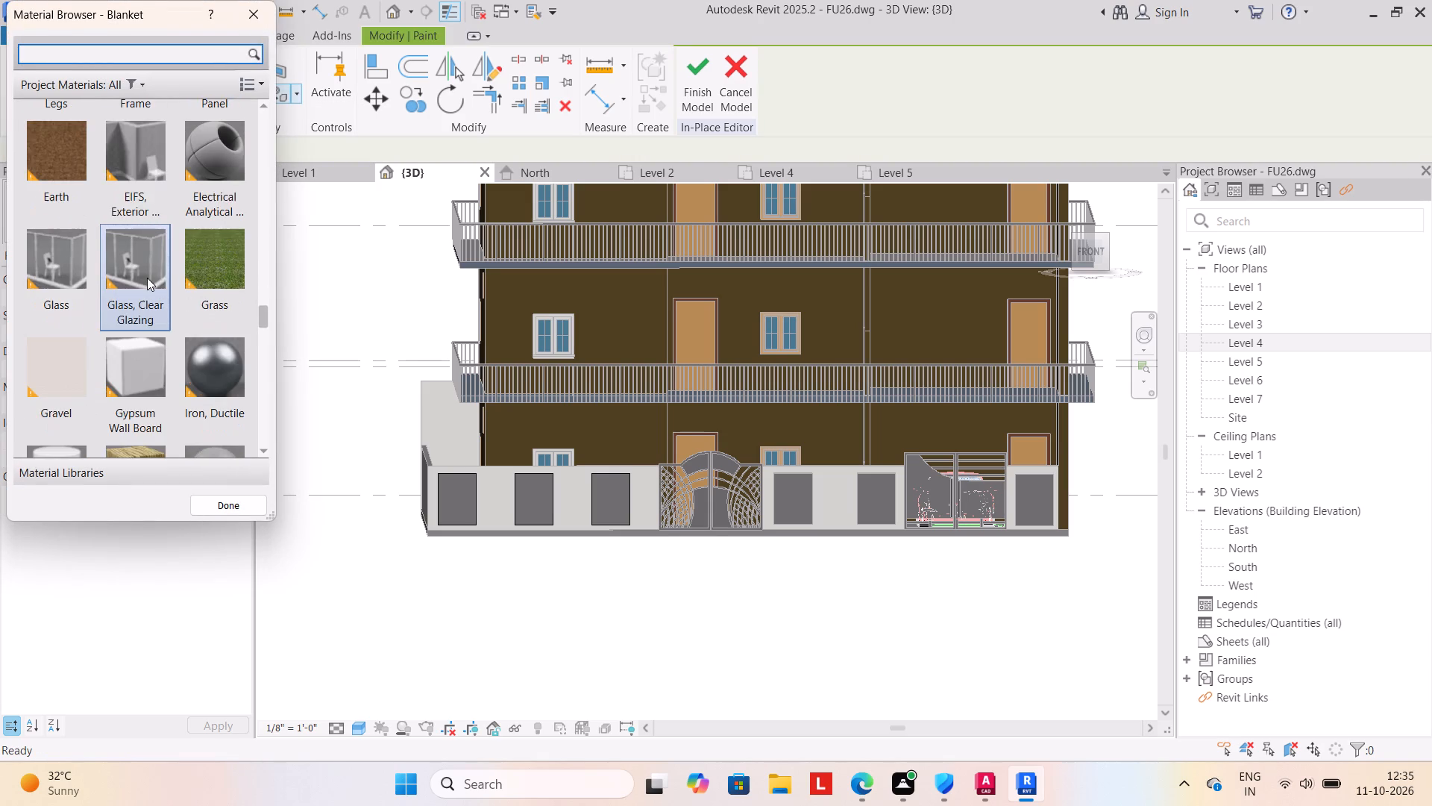
scroll(147, 278, "up", 1)
scroll(147, 279, "down", 2)
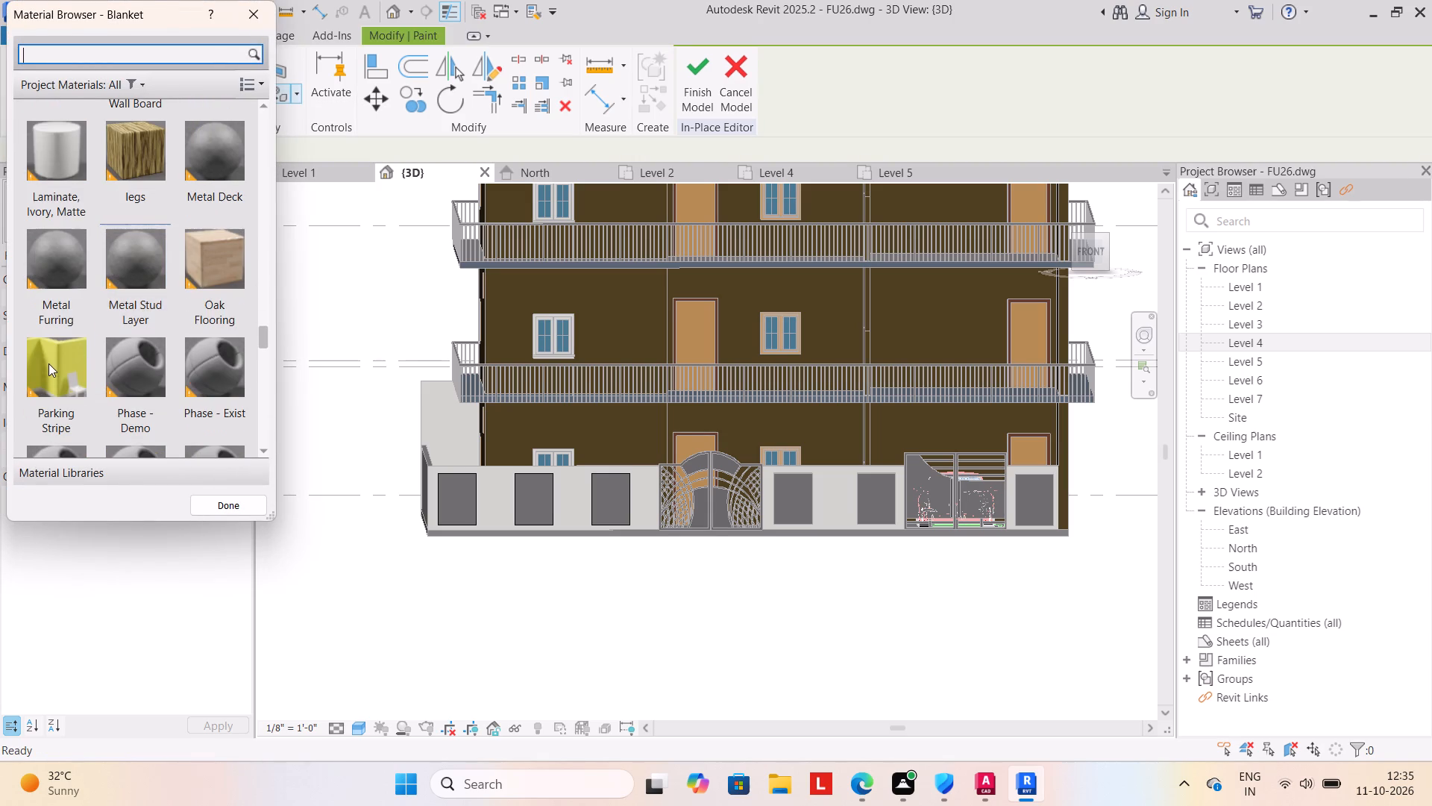
left_click(48, 362)
left_click(461, 486)
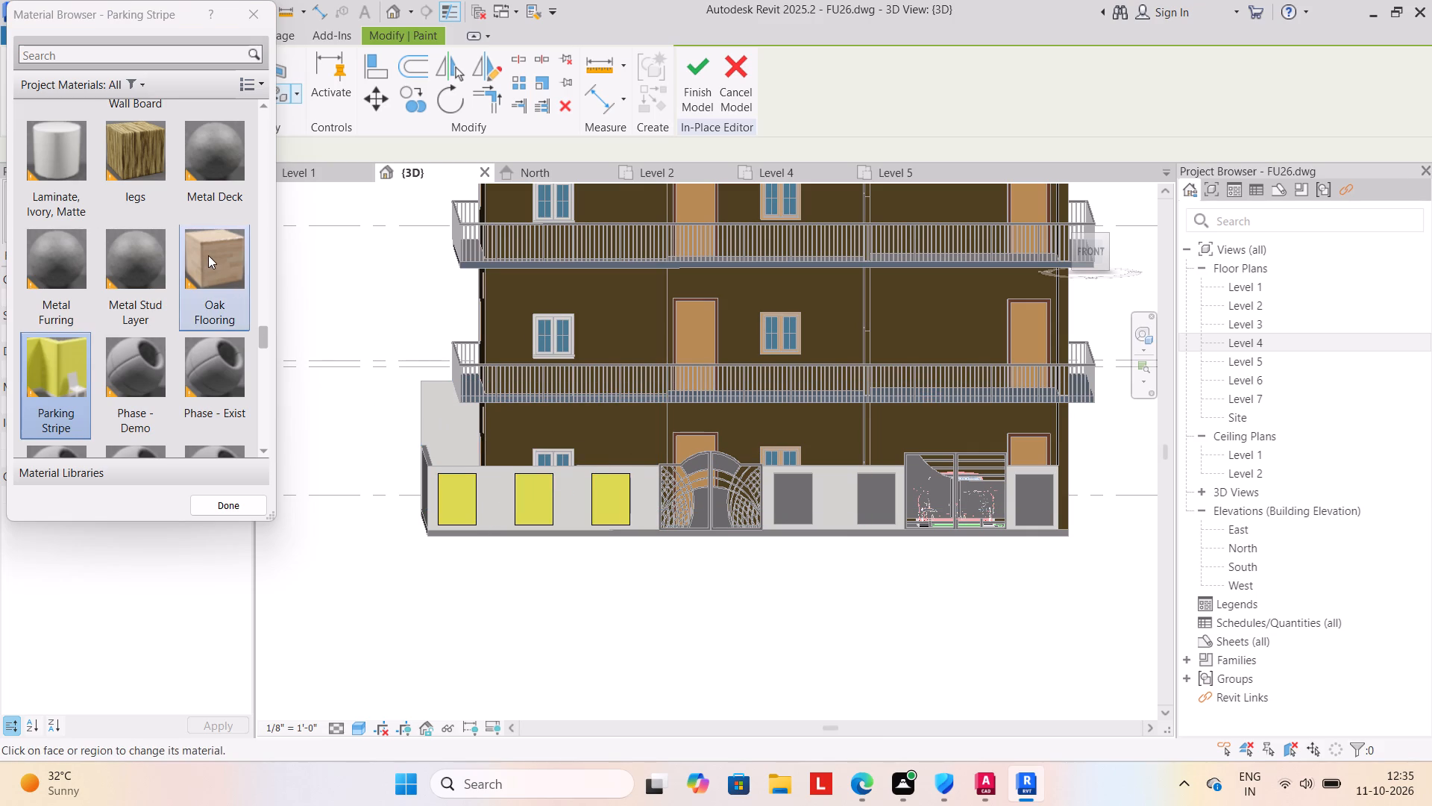
left_click(691, 84)
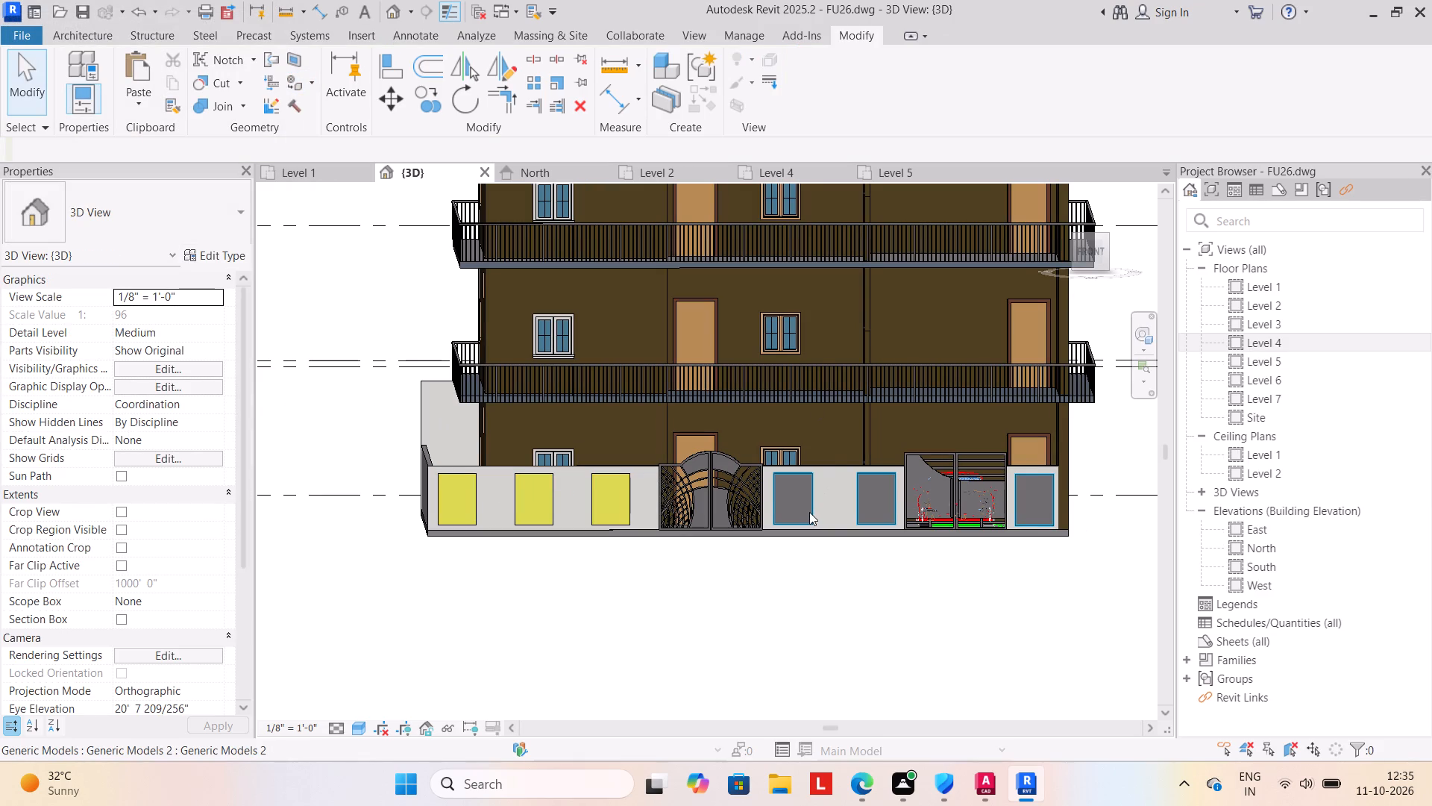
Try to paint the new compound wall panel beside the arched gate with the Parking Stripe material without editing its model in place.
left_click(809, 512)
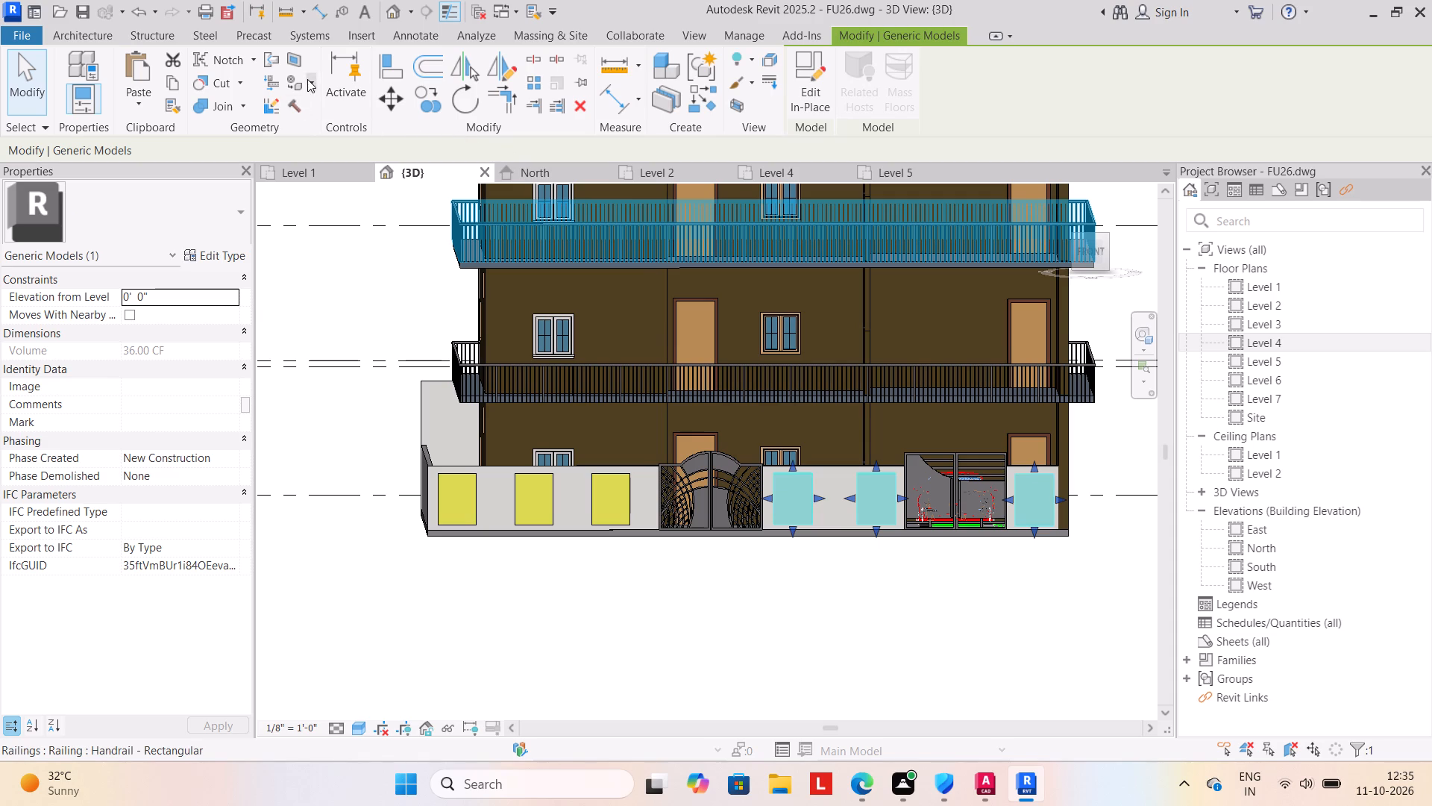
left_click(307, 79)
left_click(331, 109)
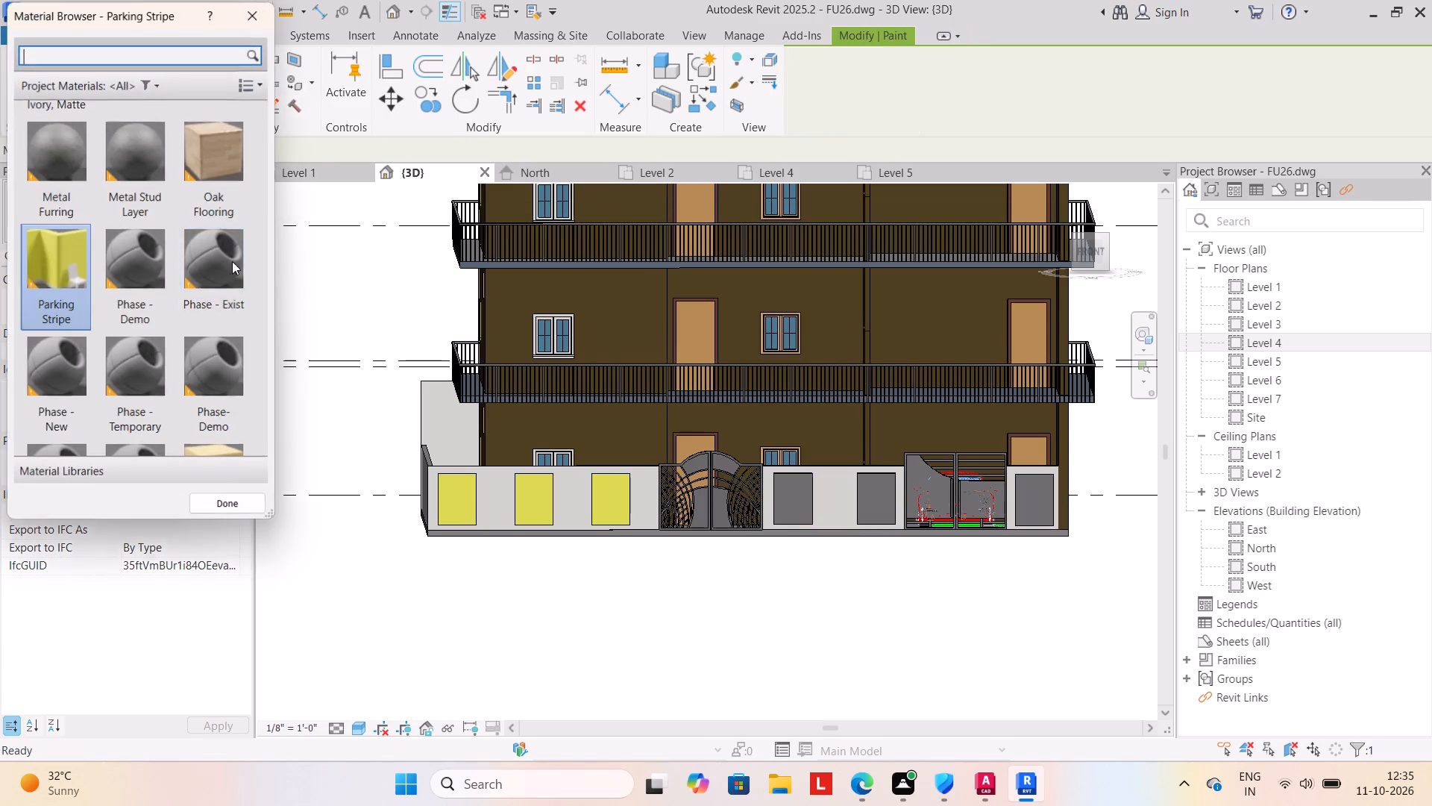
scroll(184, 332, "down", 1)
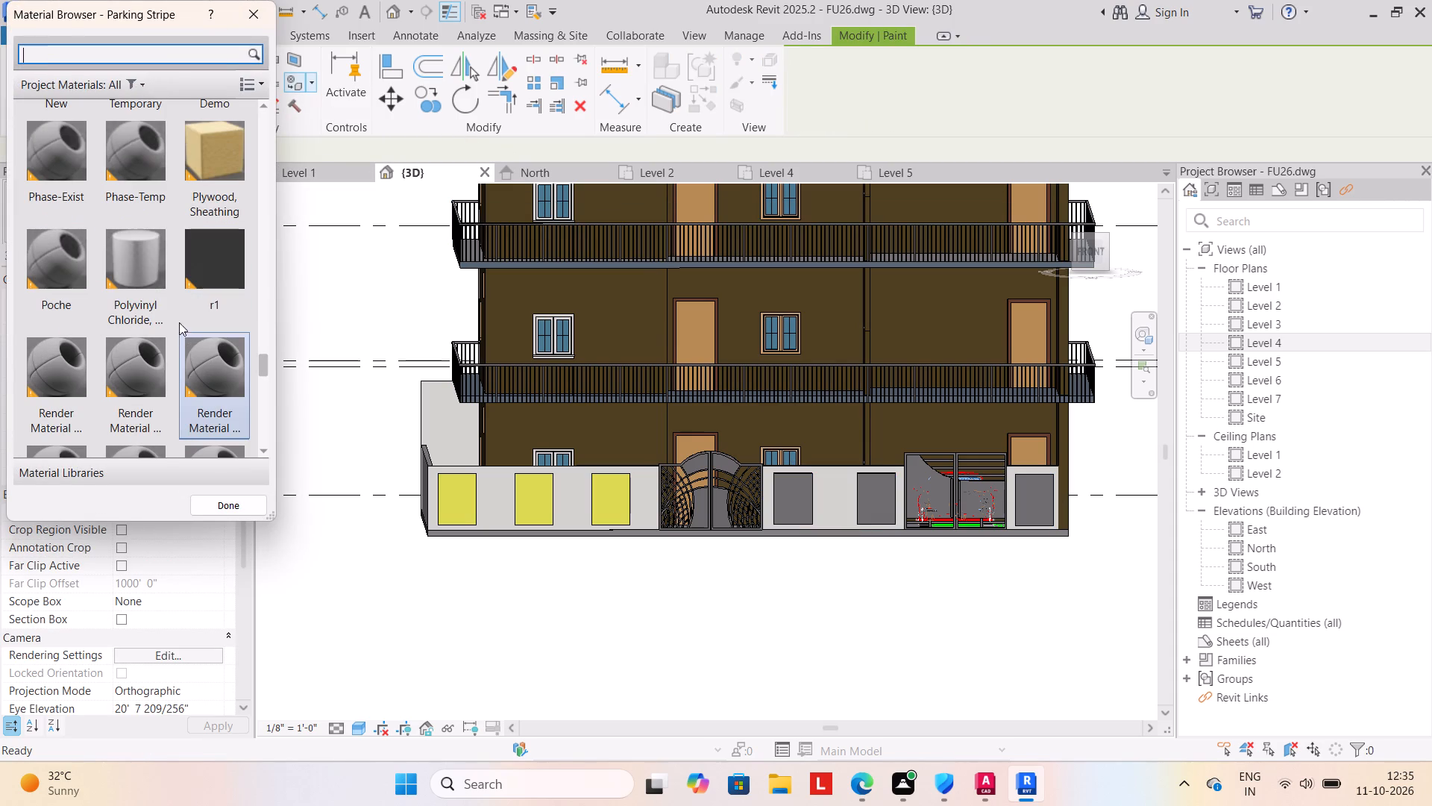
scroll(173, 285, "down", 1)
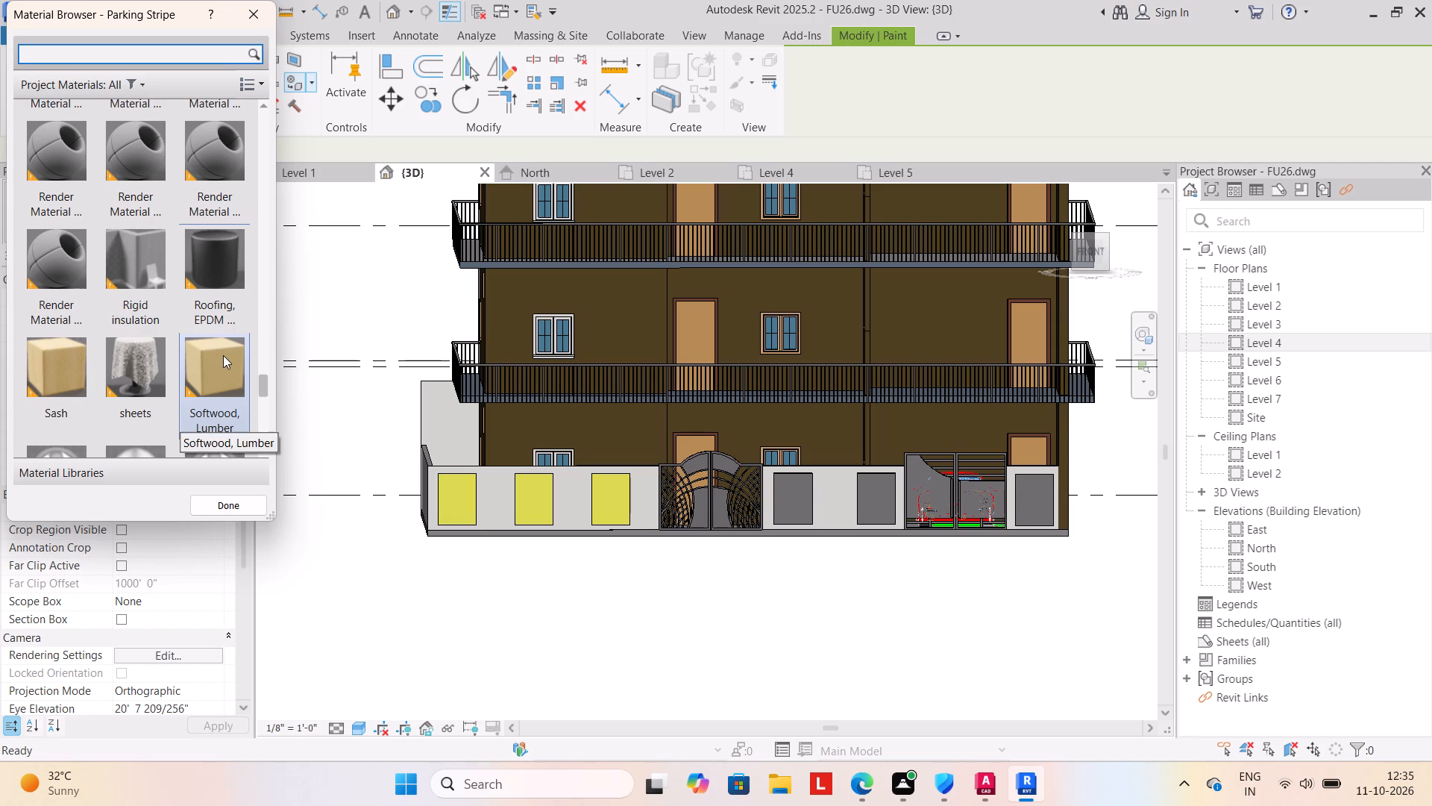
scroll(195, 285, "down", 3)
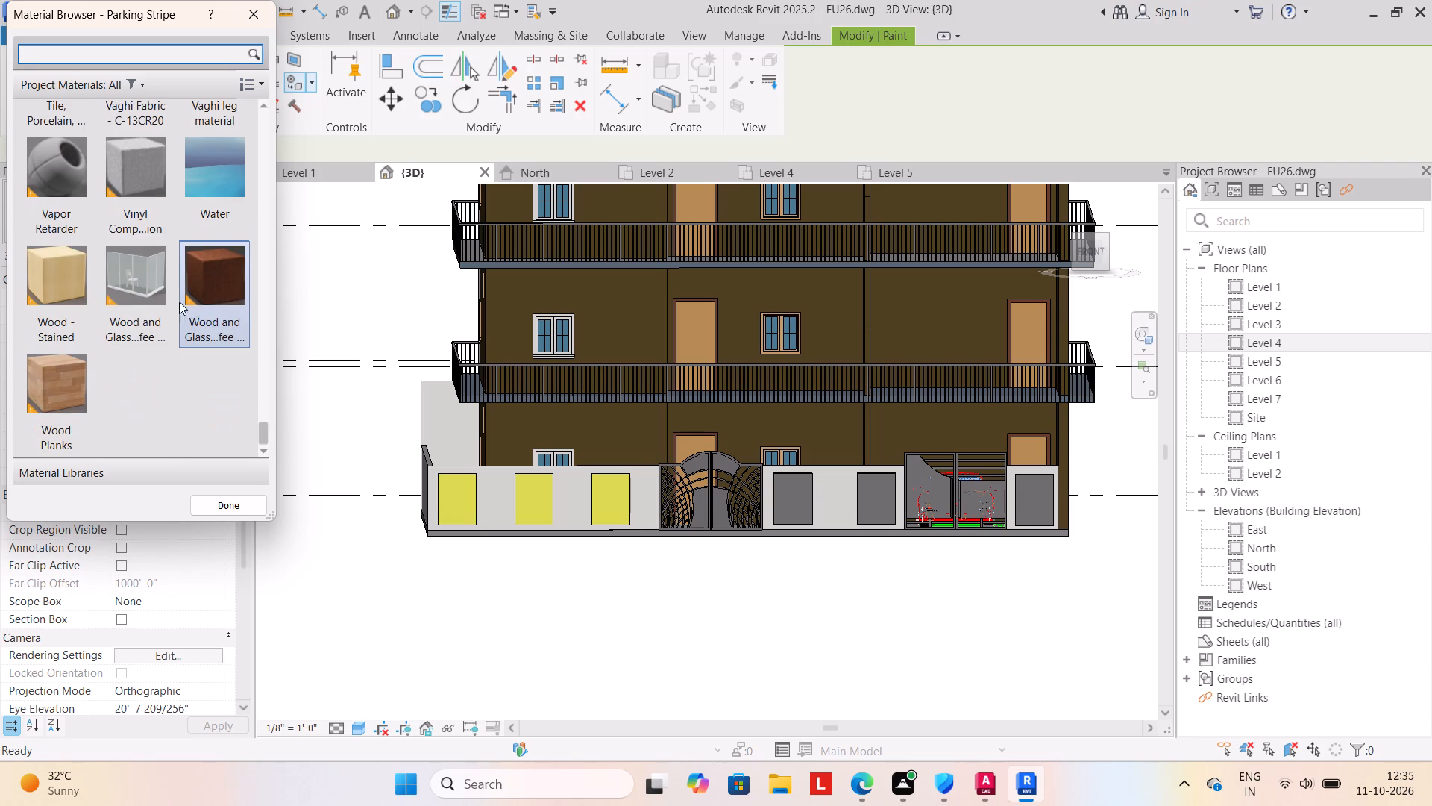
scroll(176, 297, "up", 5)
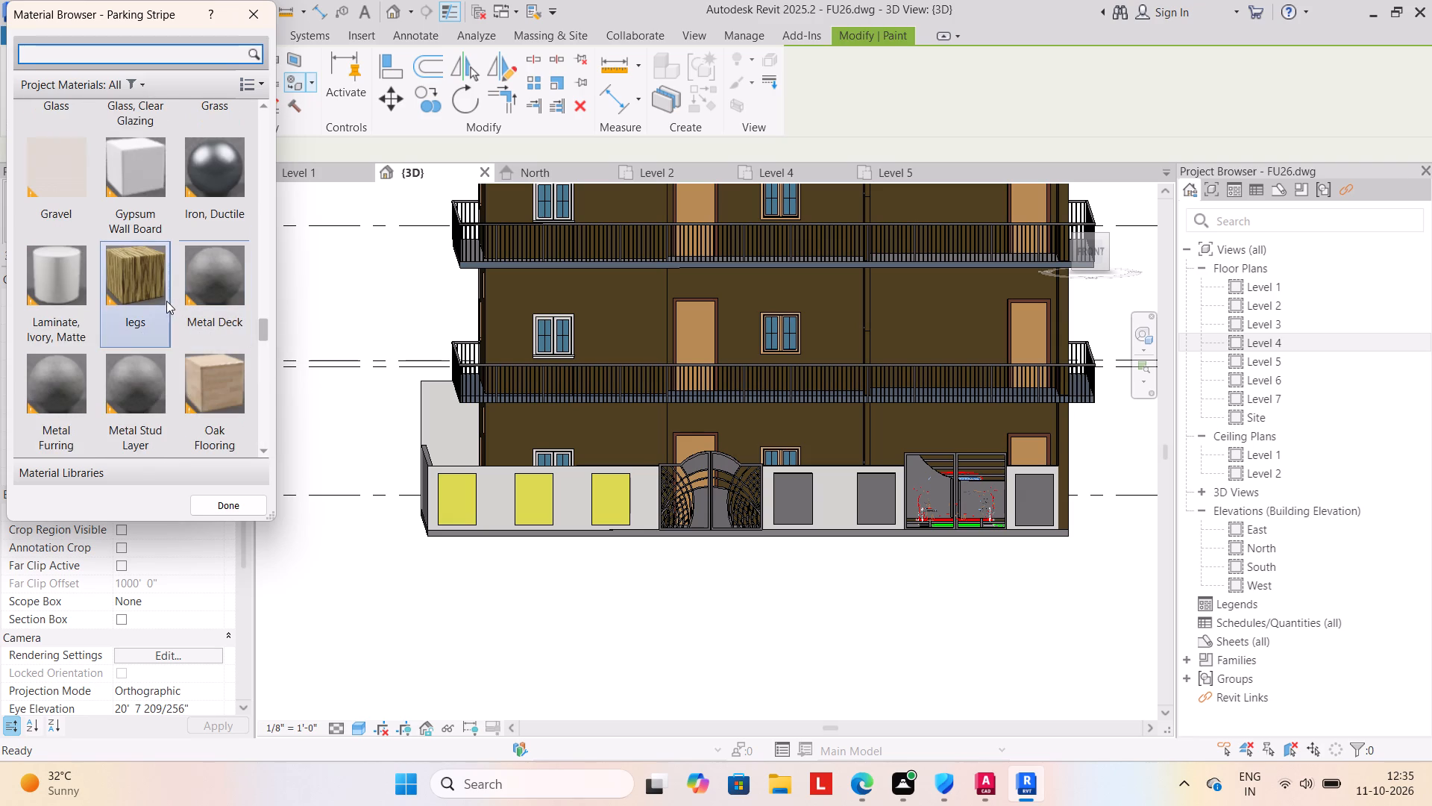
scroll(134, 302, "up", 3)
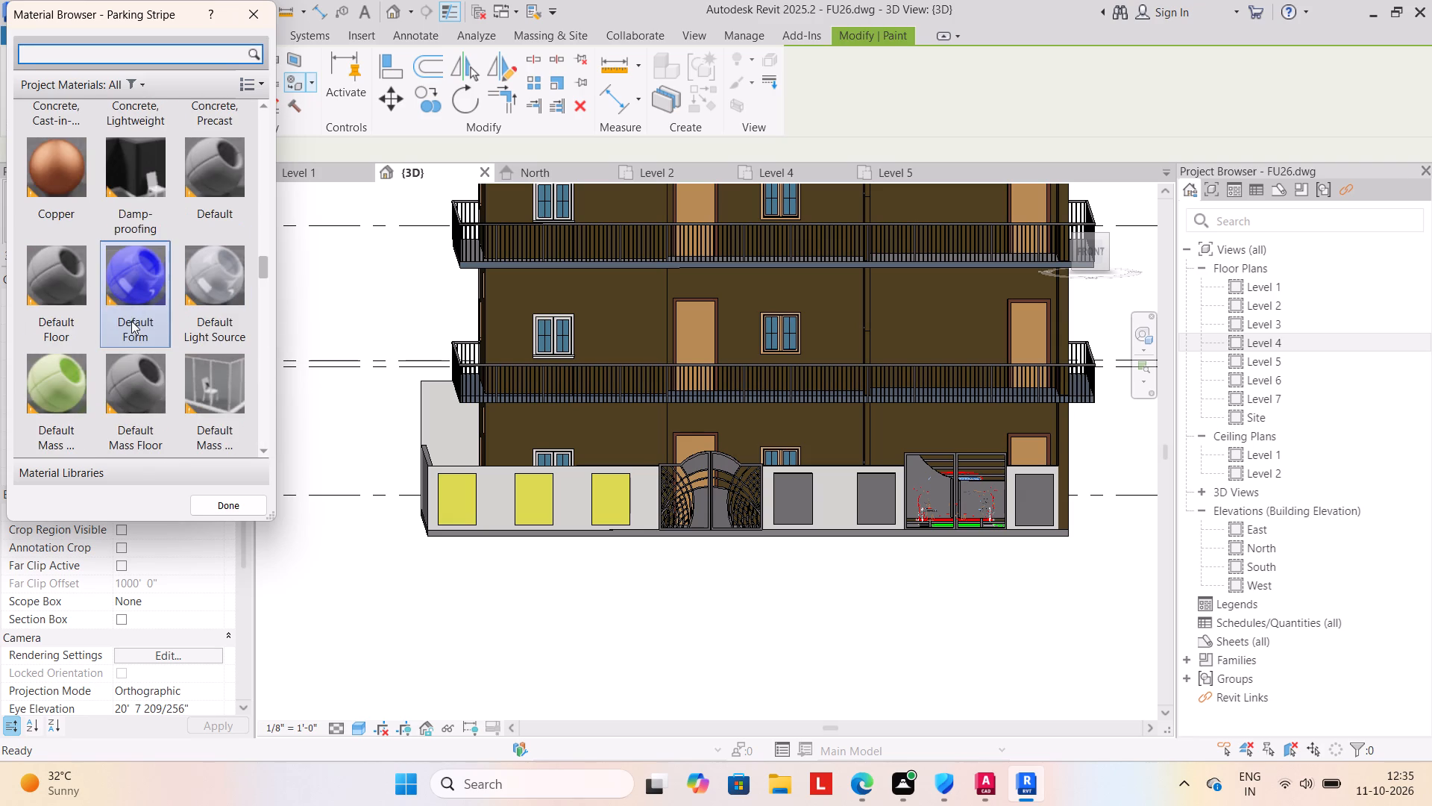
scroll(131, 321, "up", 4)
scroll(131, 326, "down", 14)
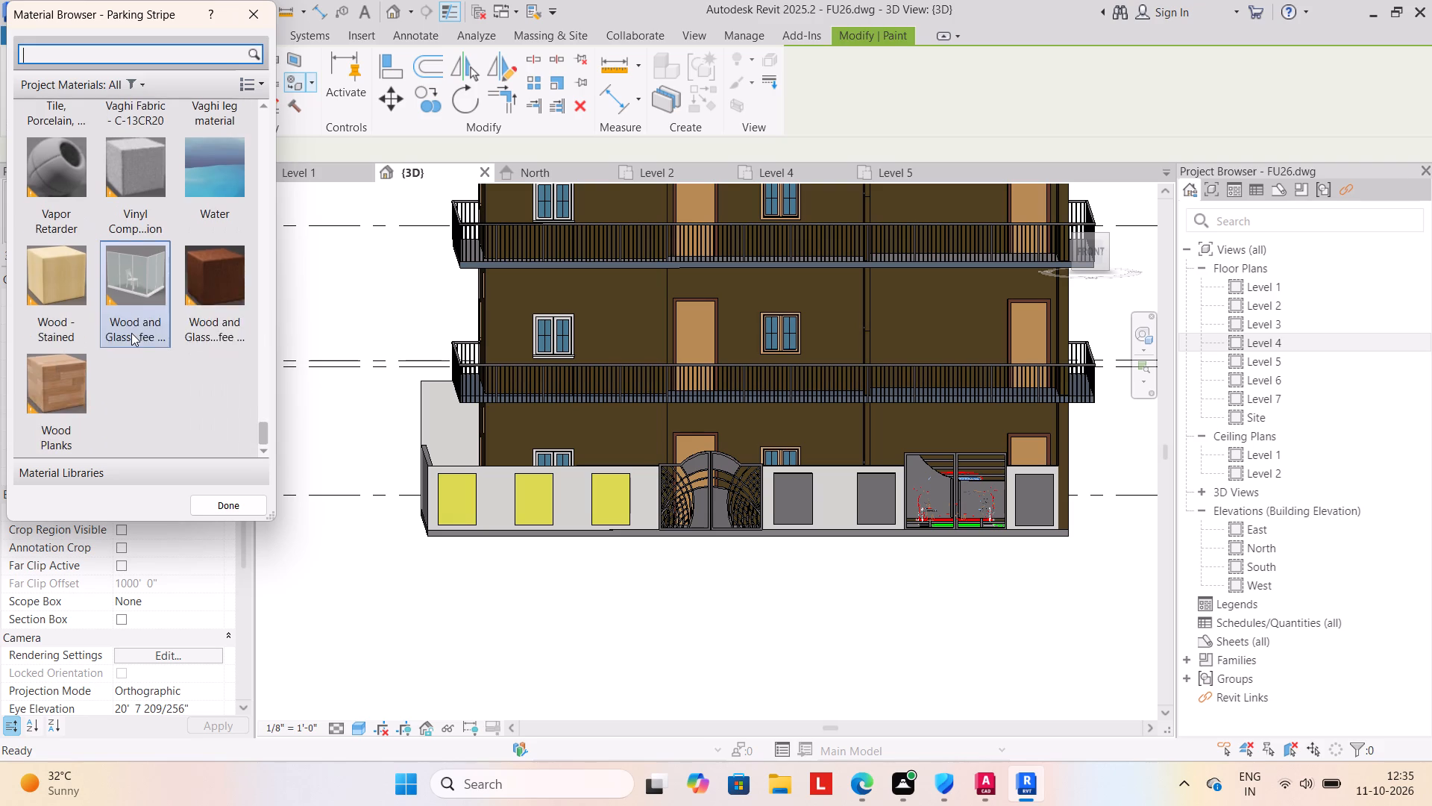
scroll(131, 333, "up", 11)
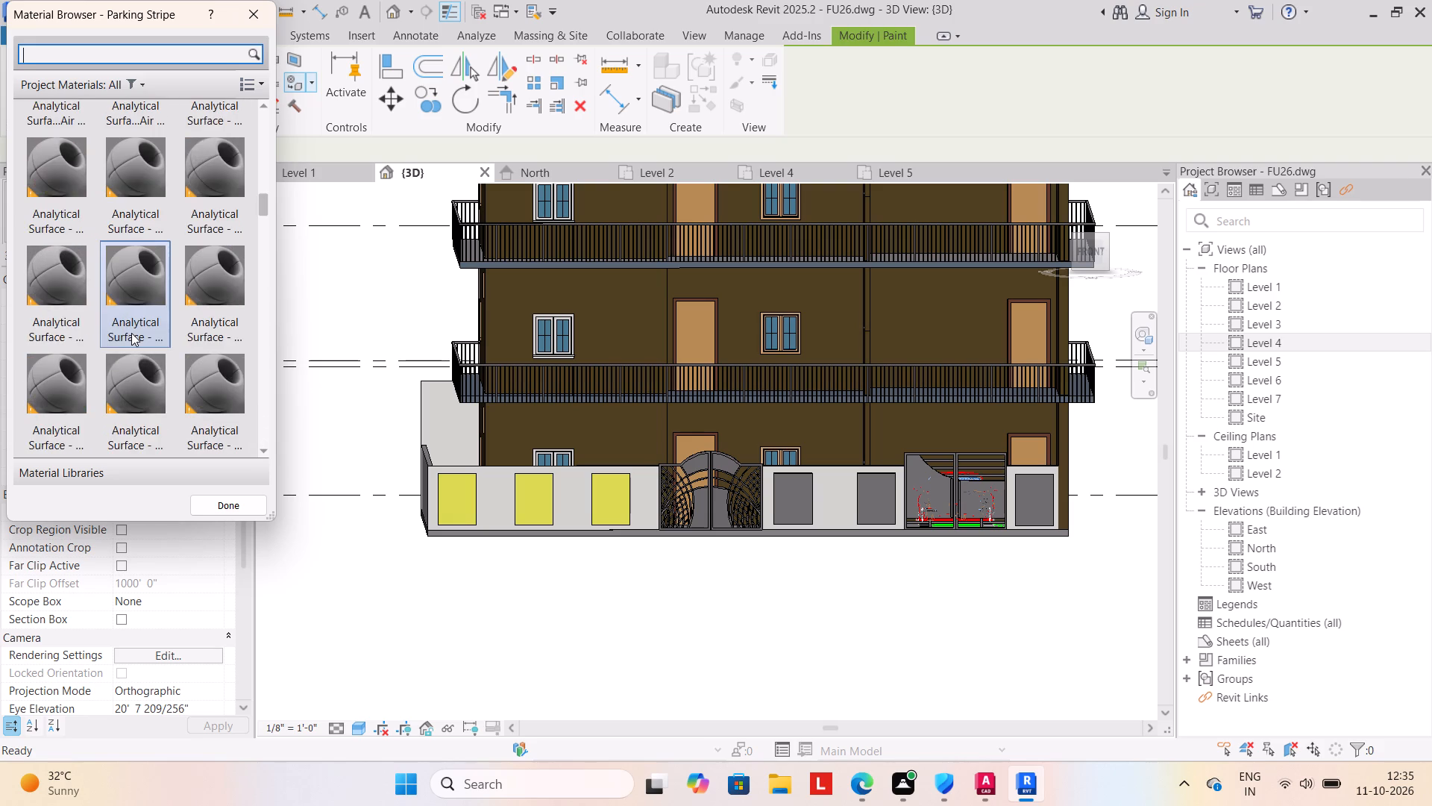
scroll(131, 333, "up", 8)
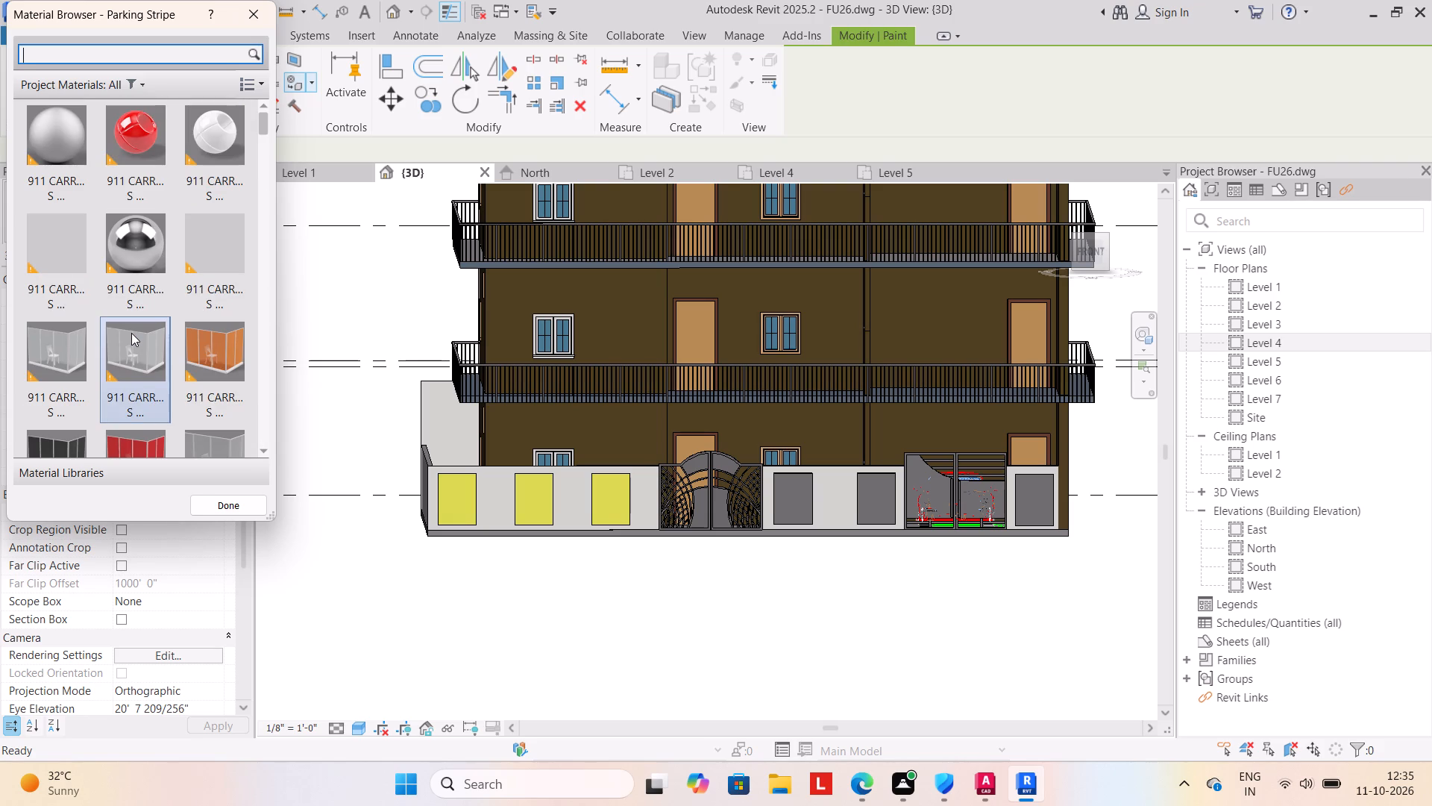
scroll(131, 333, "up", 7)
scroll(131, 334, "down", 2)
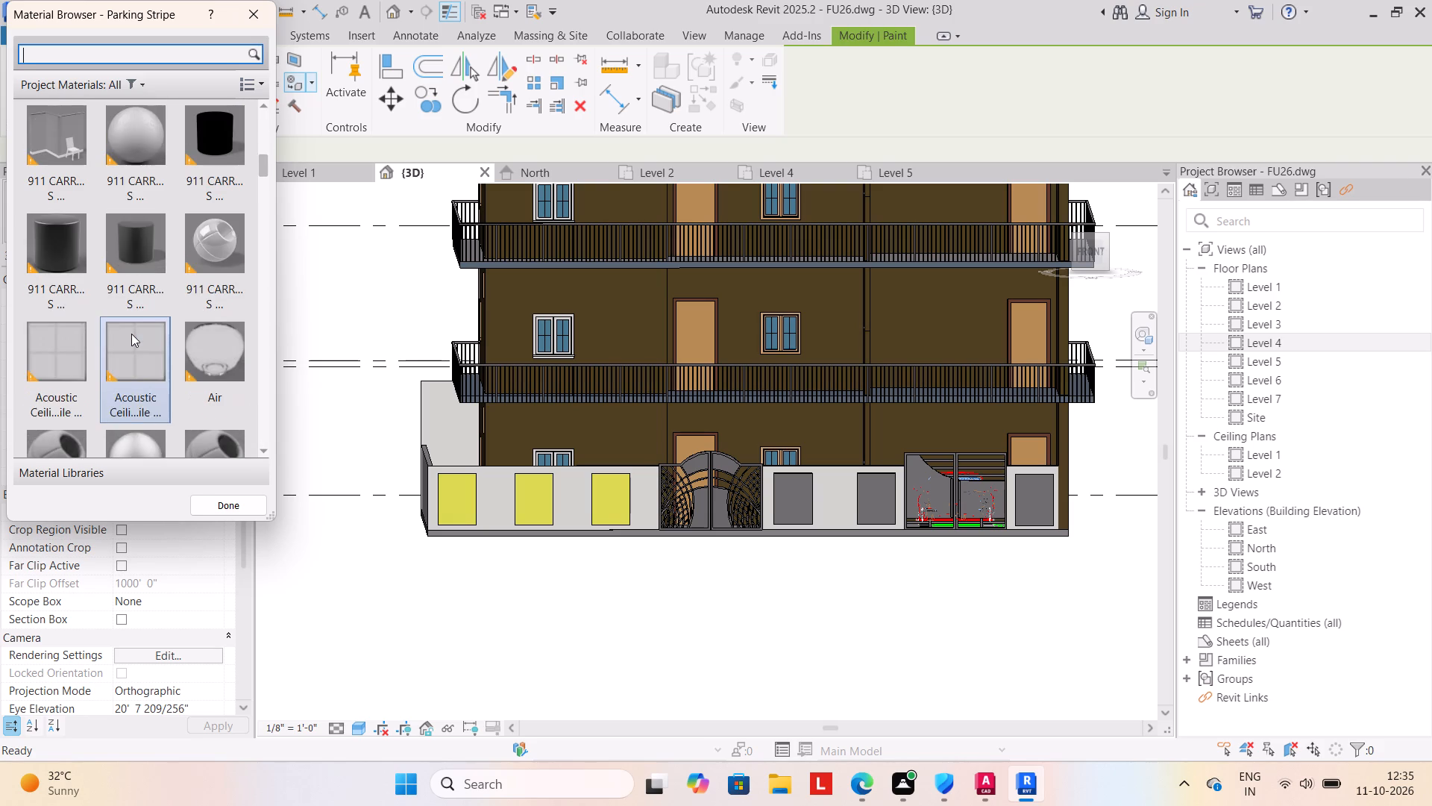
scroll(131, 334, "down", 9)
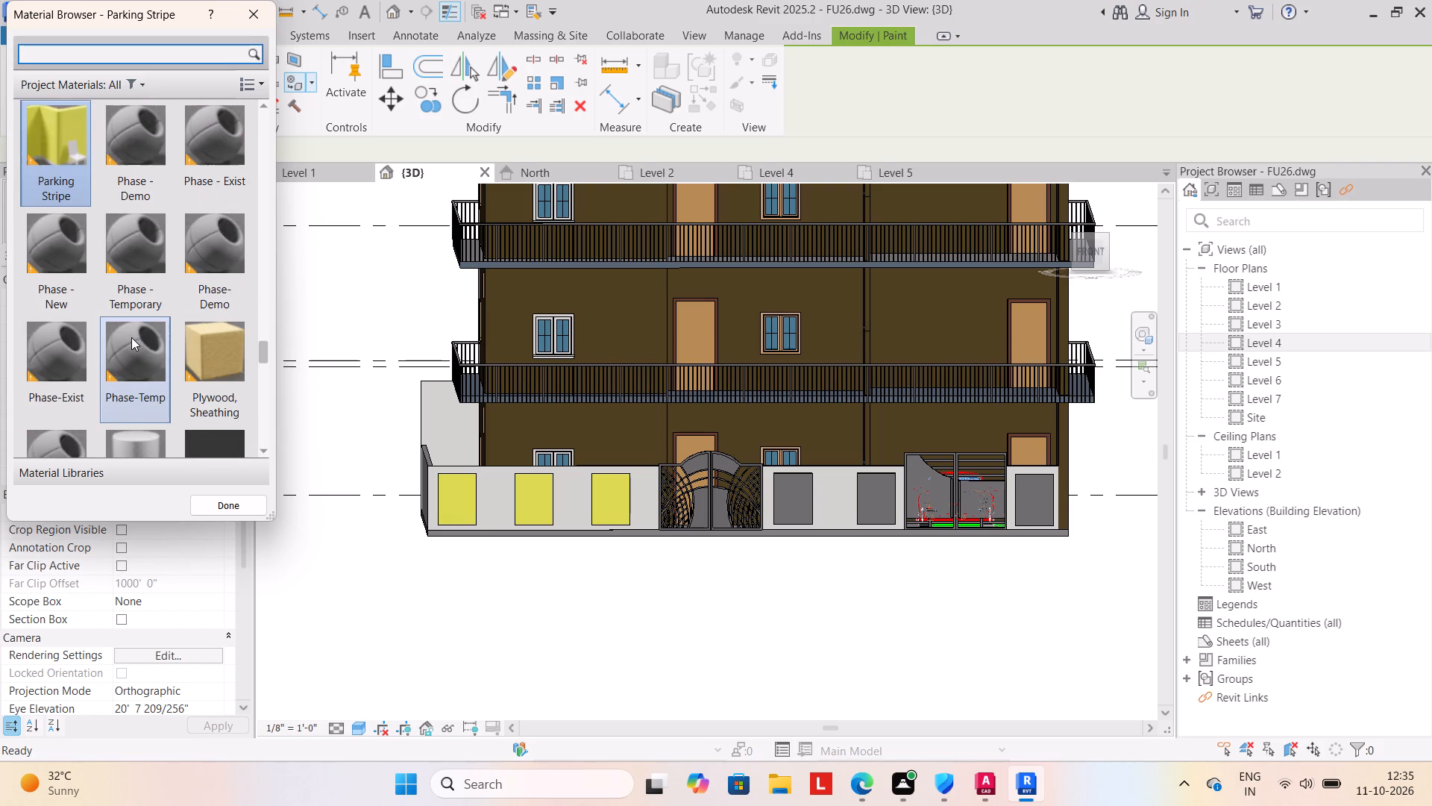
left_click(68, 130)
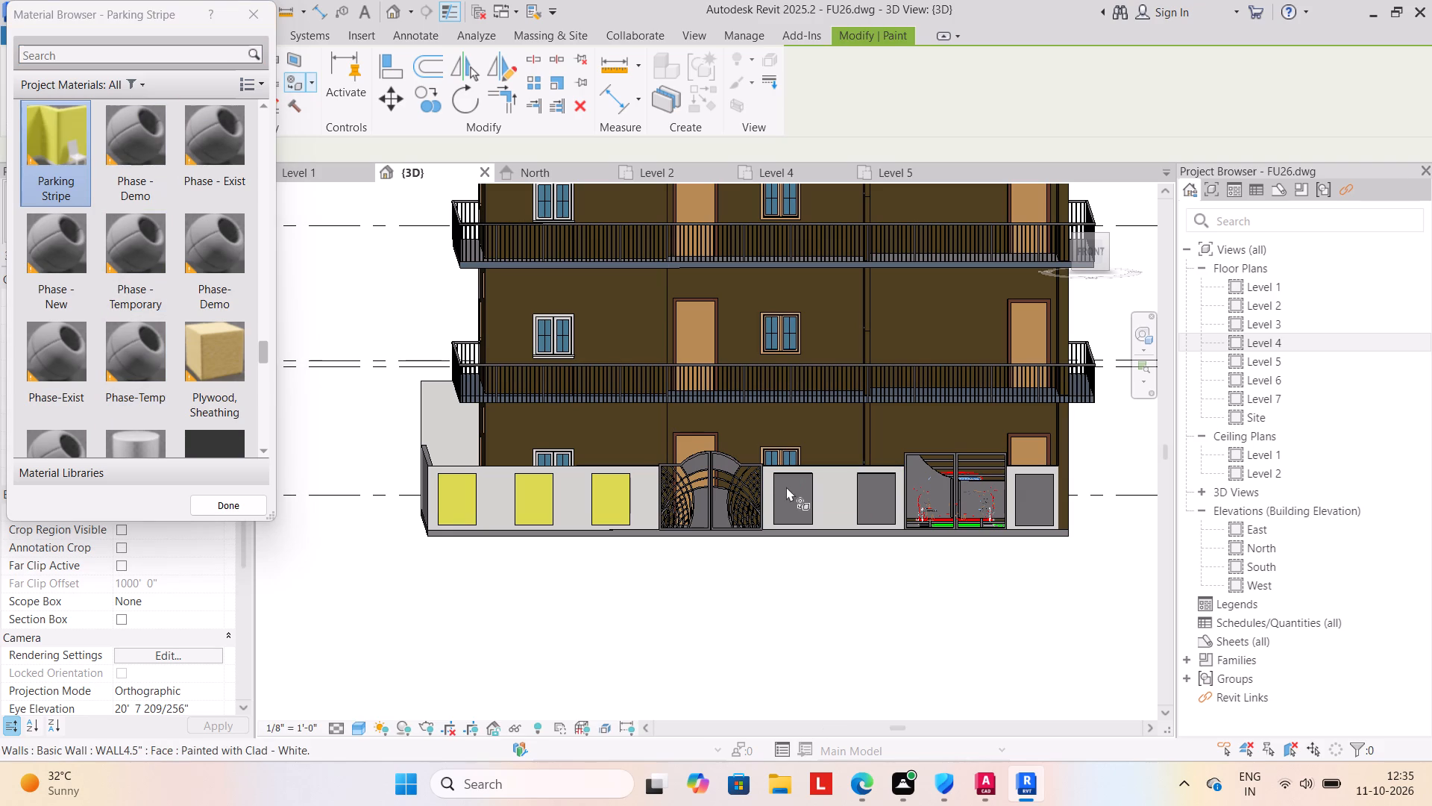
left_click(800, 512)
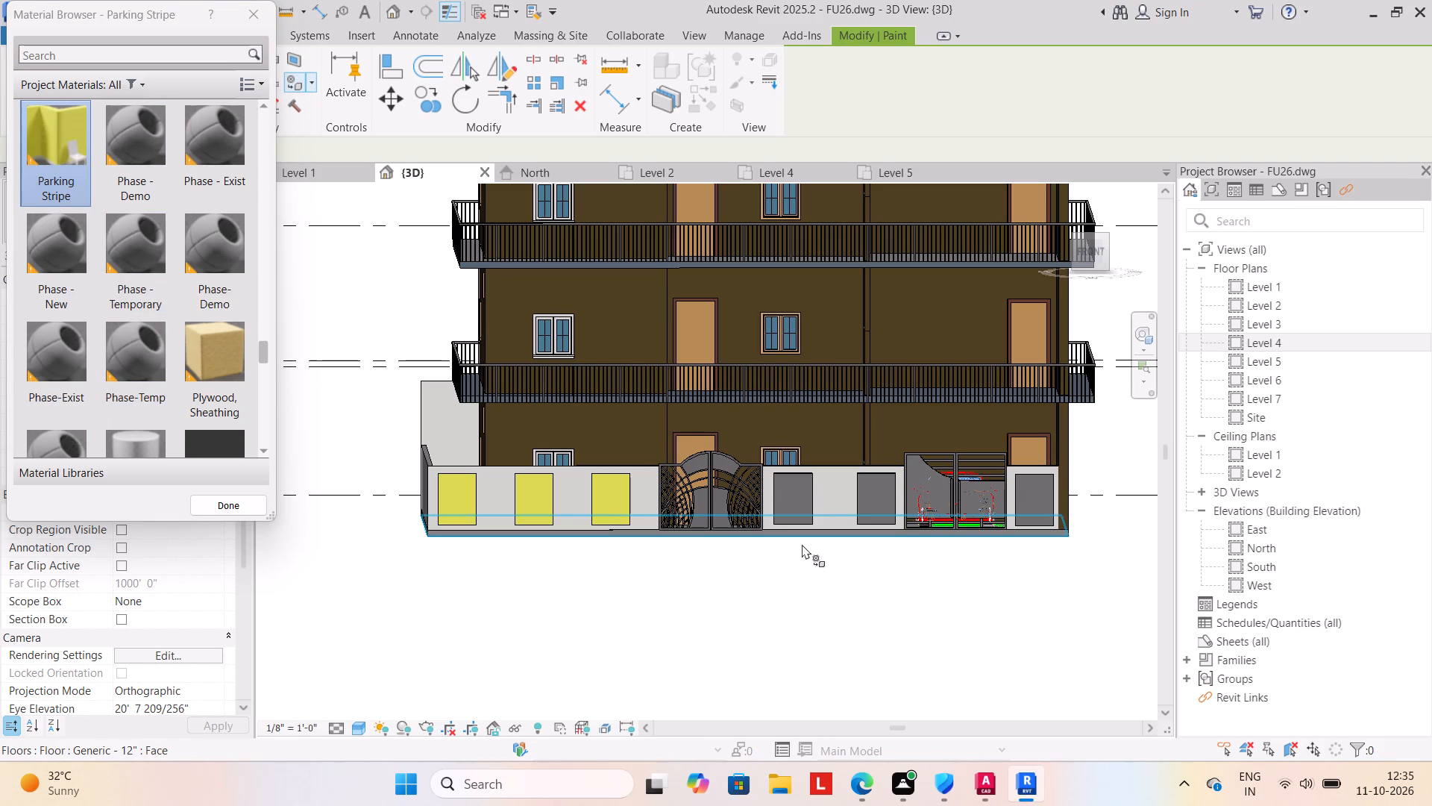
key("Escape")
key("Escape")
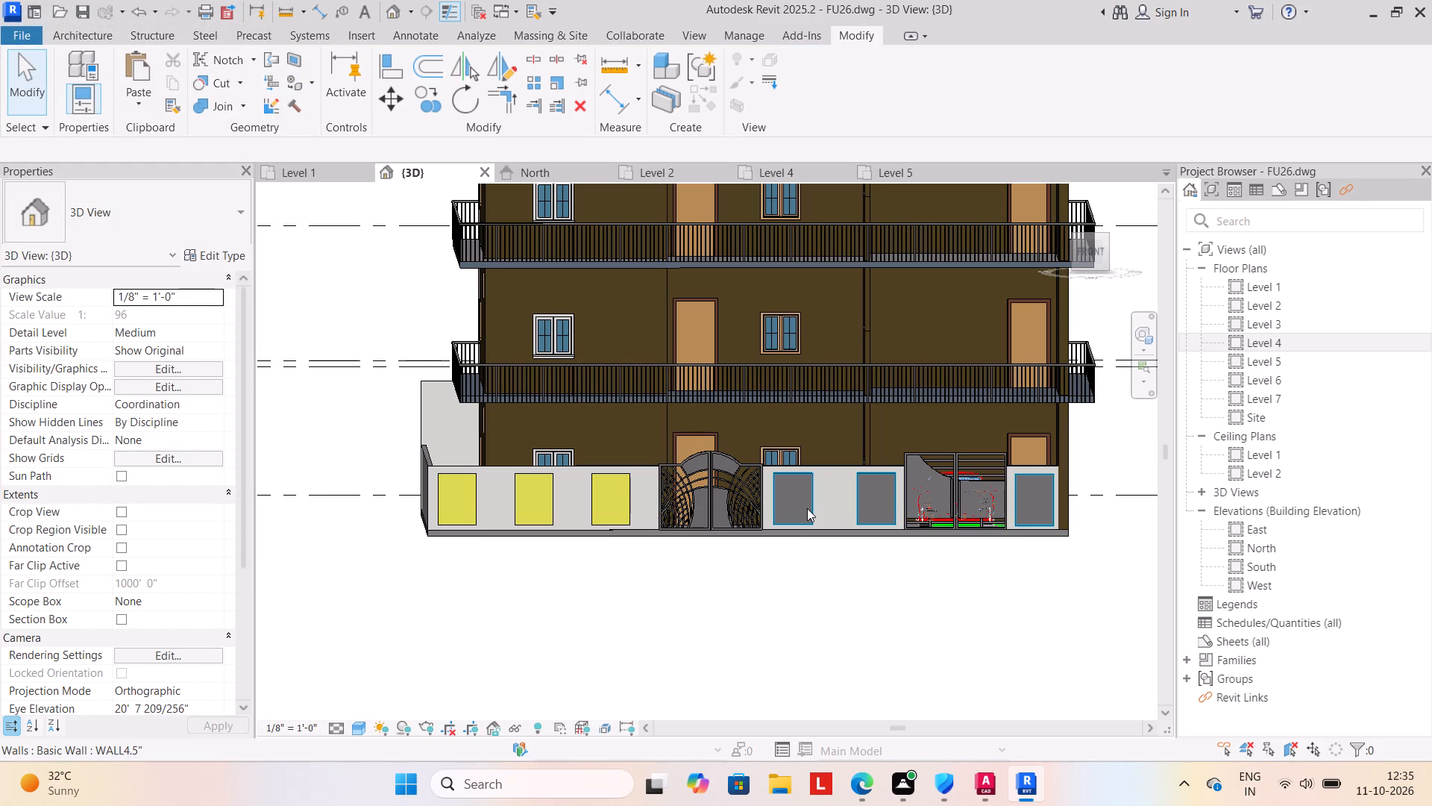
Edit the second three-panel compound wall model in place, paint its three front faces with Parking Stripe, and finish the model.
left_click(808, 506)
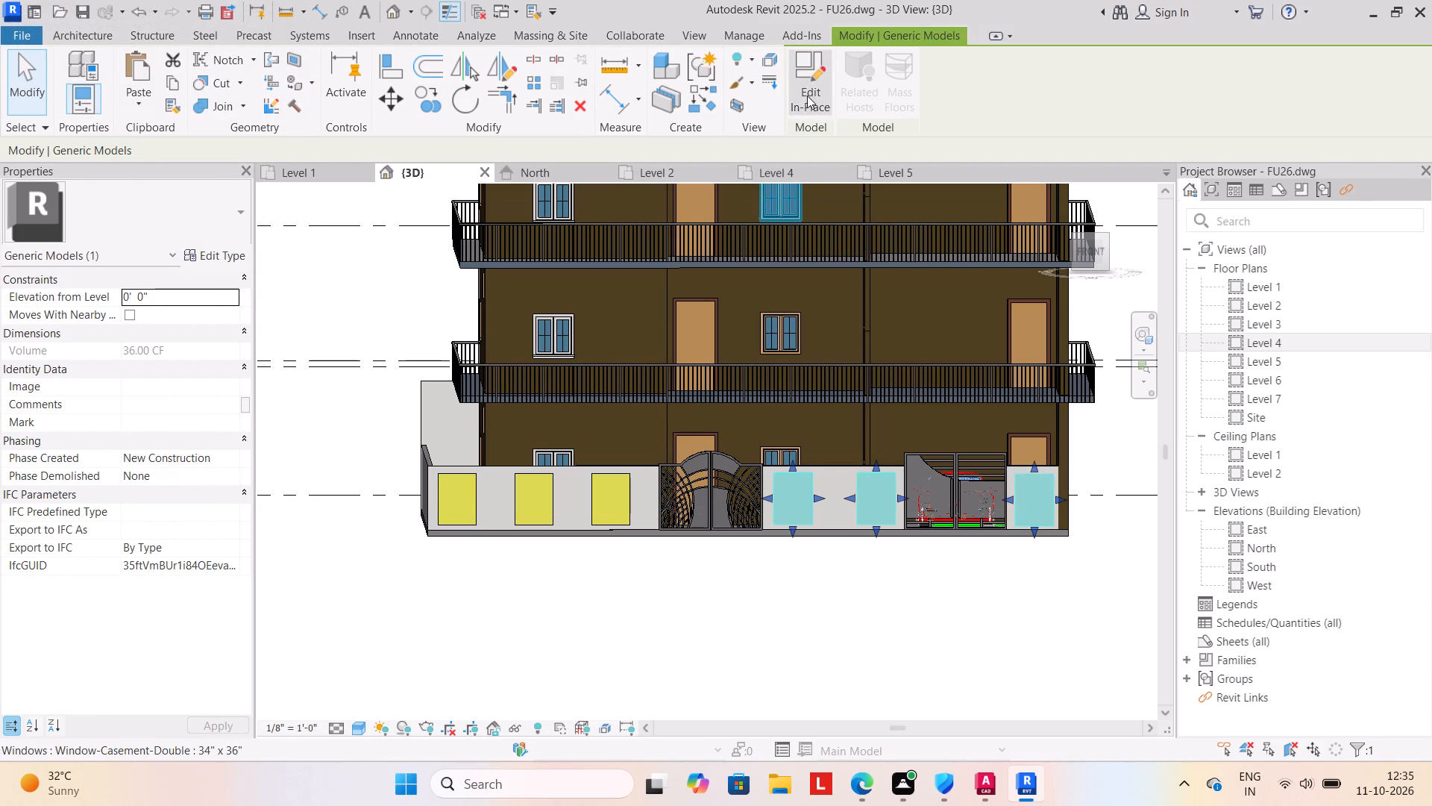
left_click(808, 95)
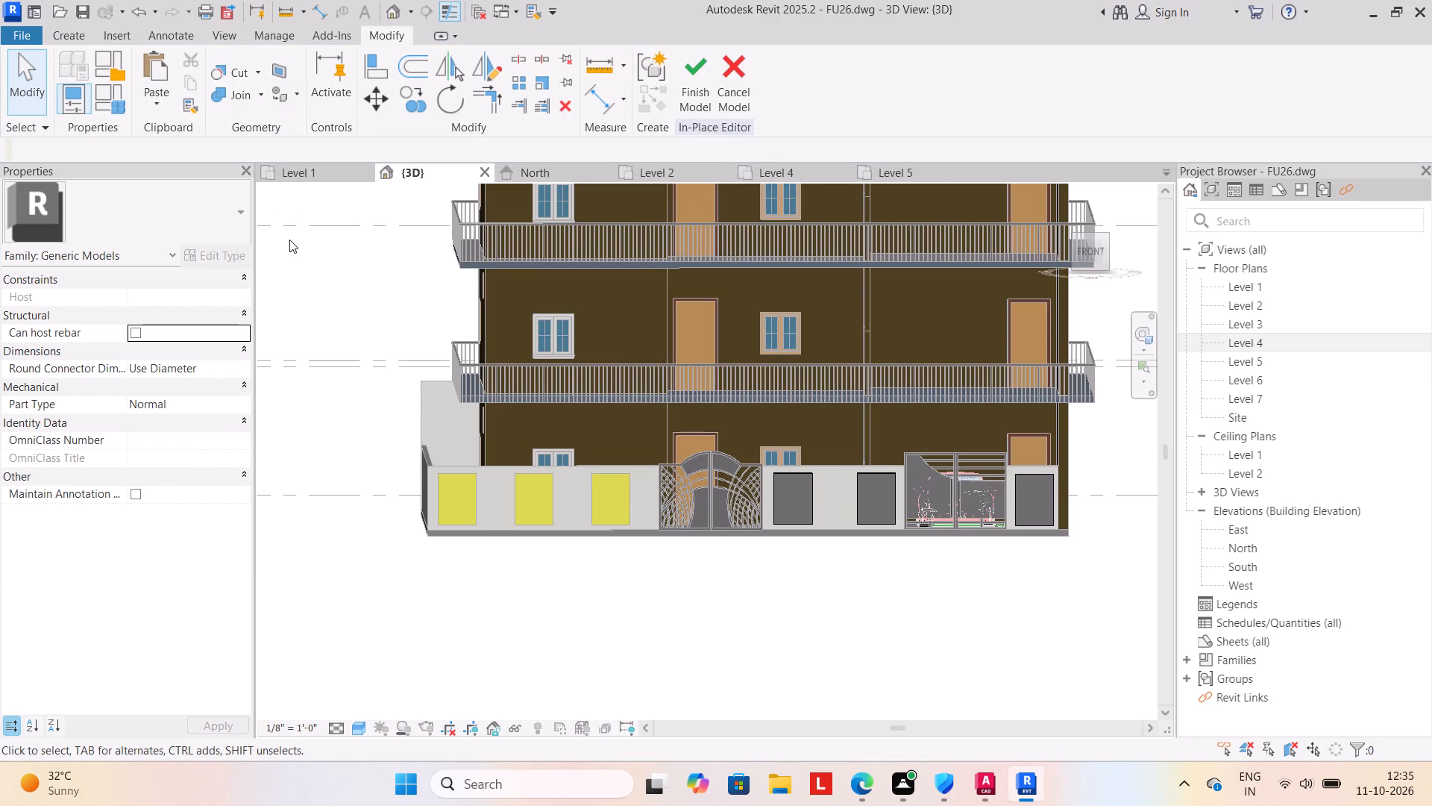
left_click(293, 95)
left_click(303, 122)
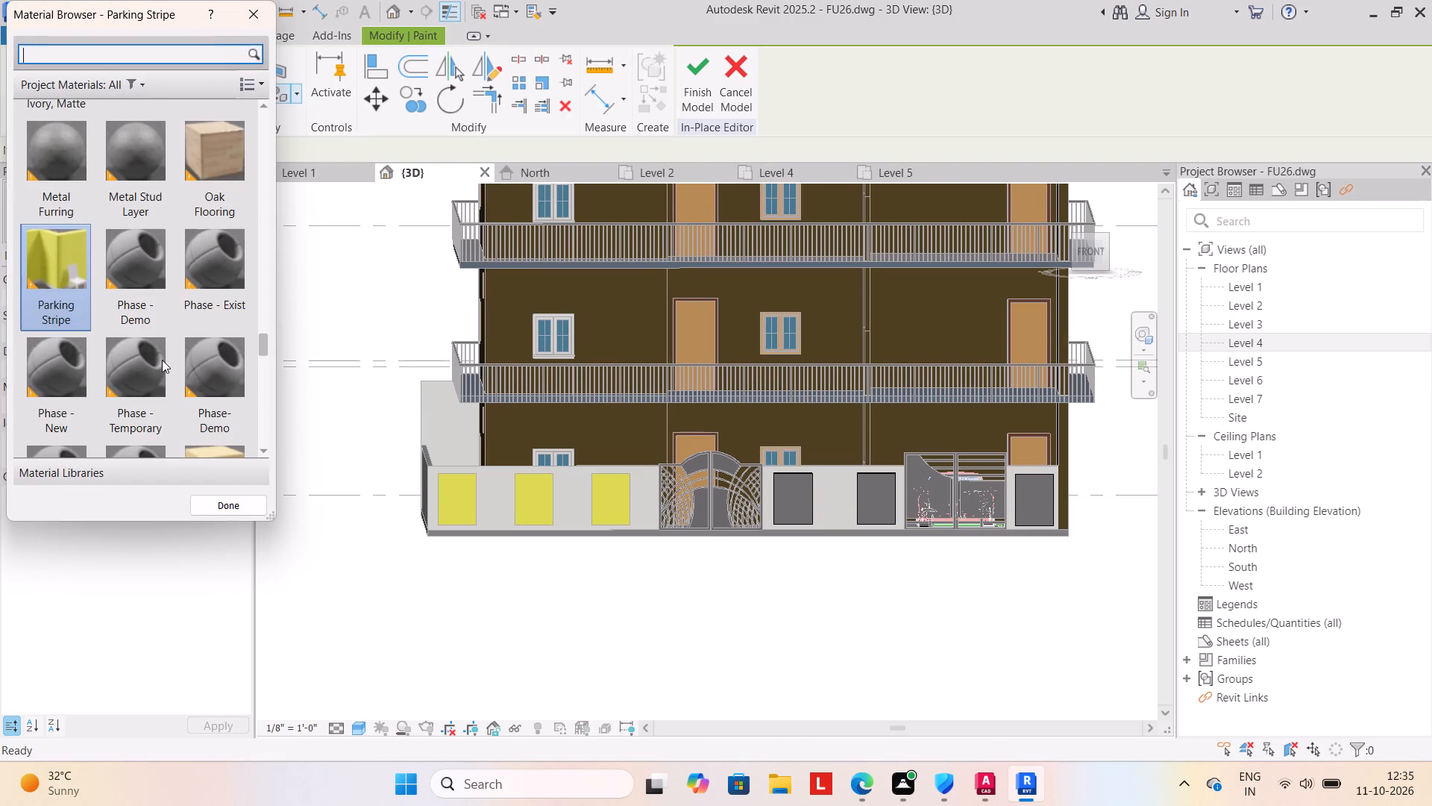
left_click(51, 246)
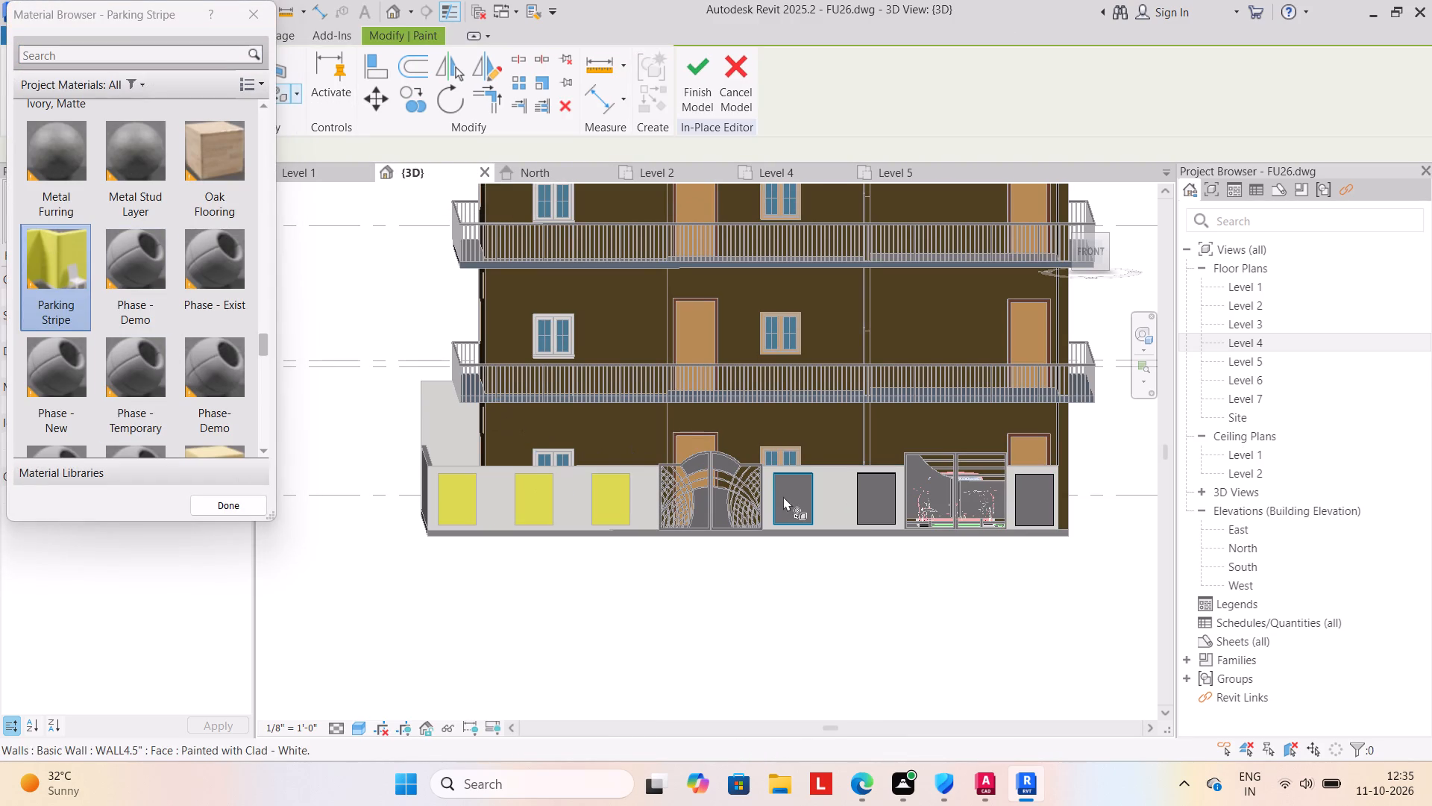
left_click(783, 496)
left_click(880, 510)
left_click(1031, 507)
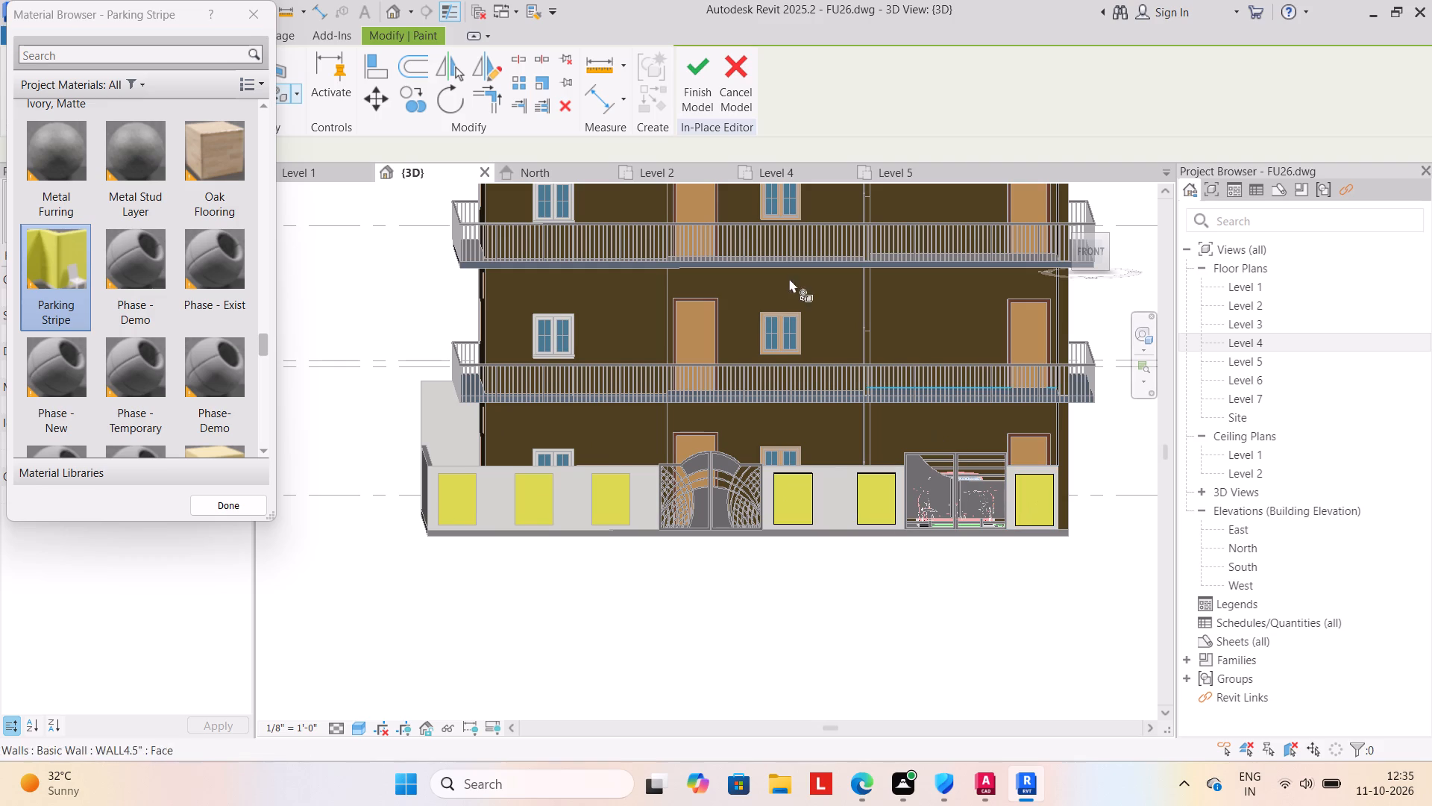
left_click(697, 84)
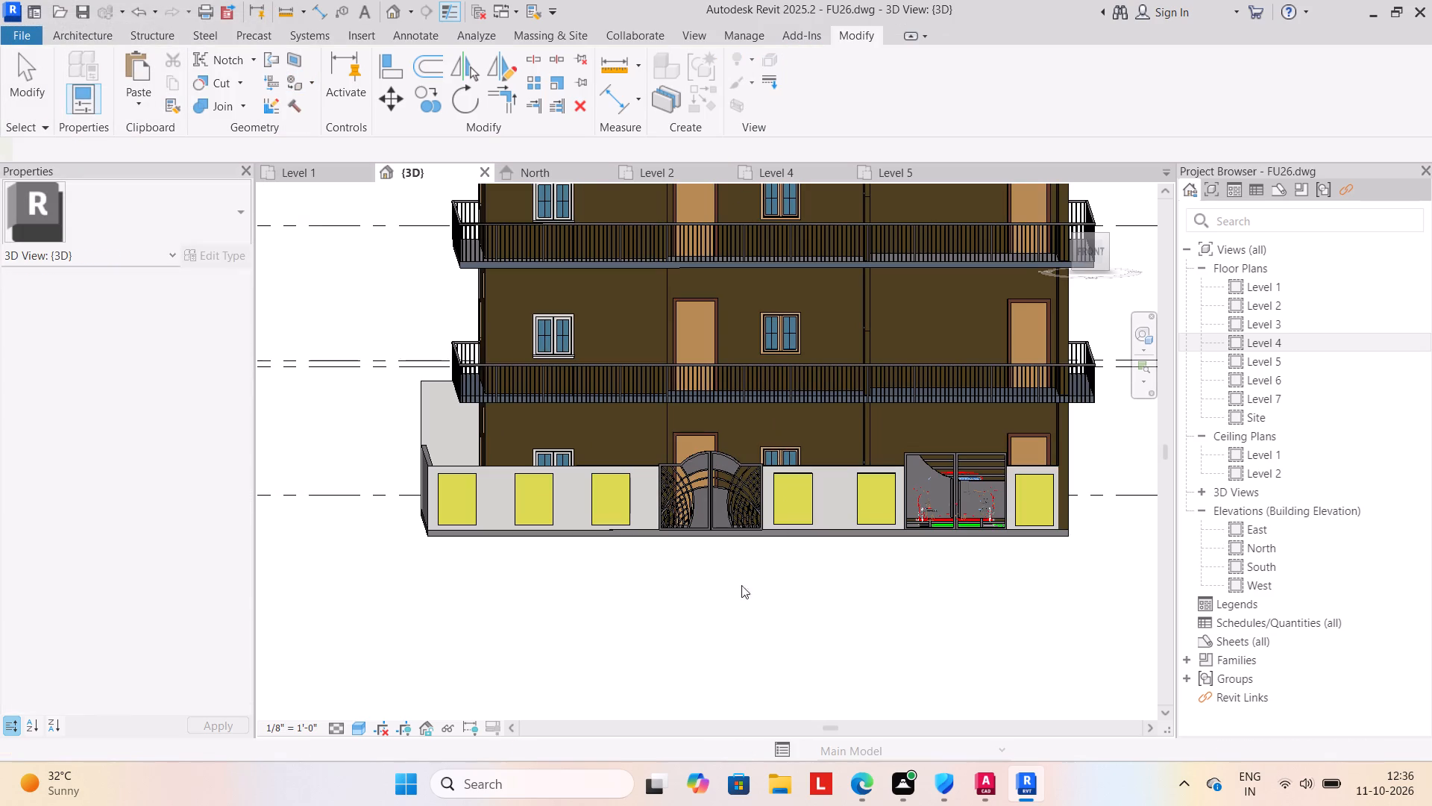
Create a new in-place model in the Generic Models category, keeping the suggested name.
scroll(715, 581, "down", 5)
middle_click_drag(715, 587, 709, 662)
scroll(661, 413, "up", 3)
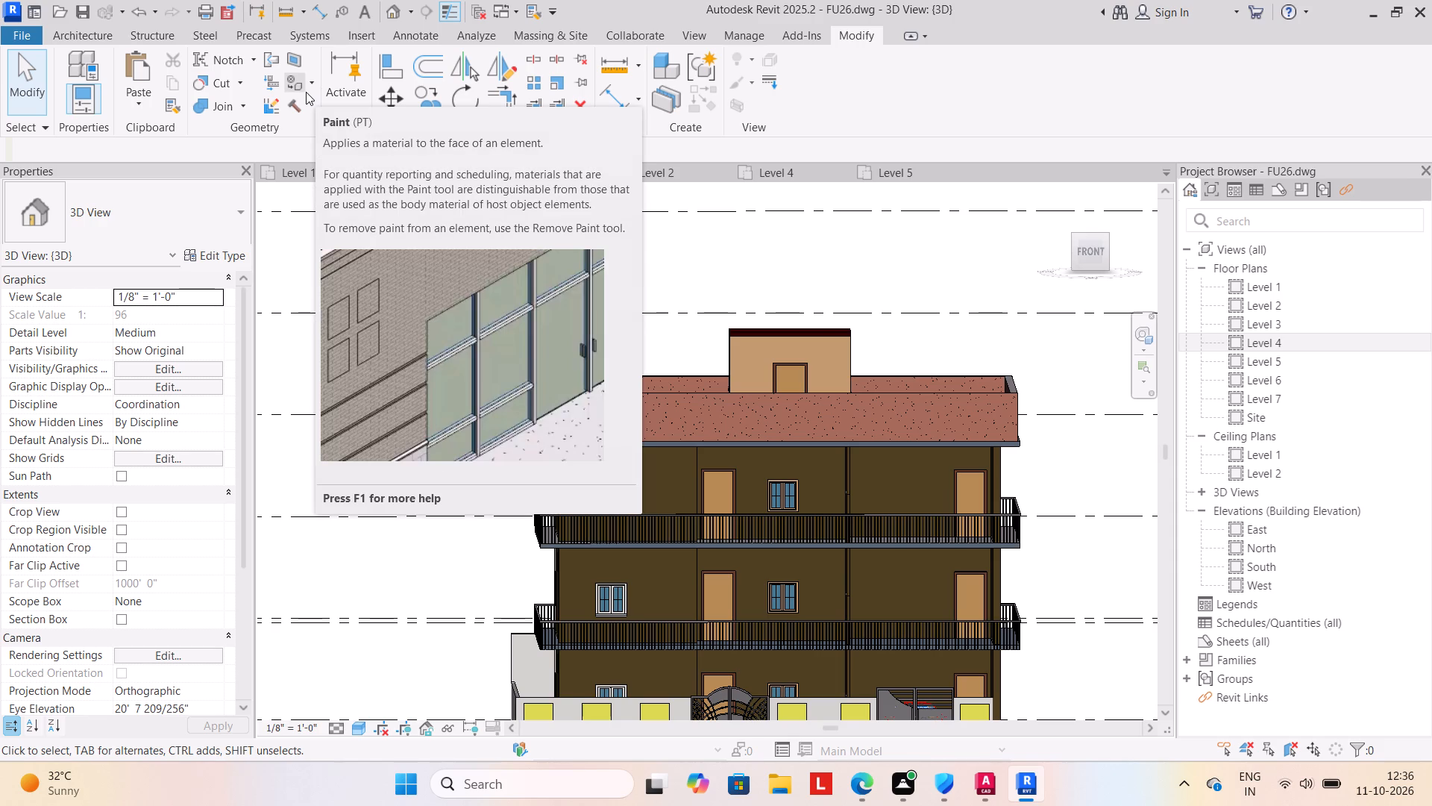
left_click(84, 38)
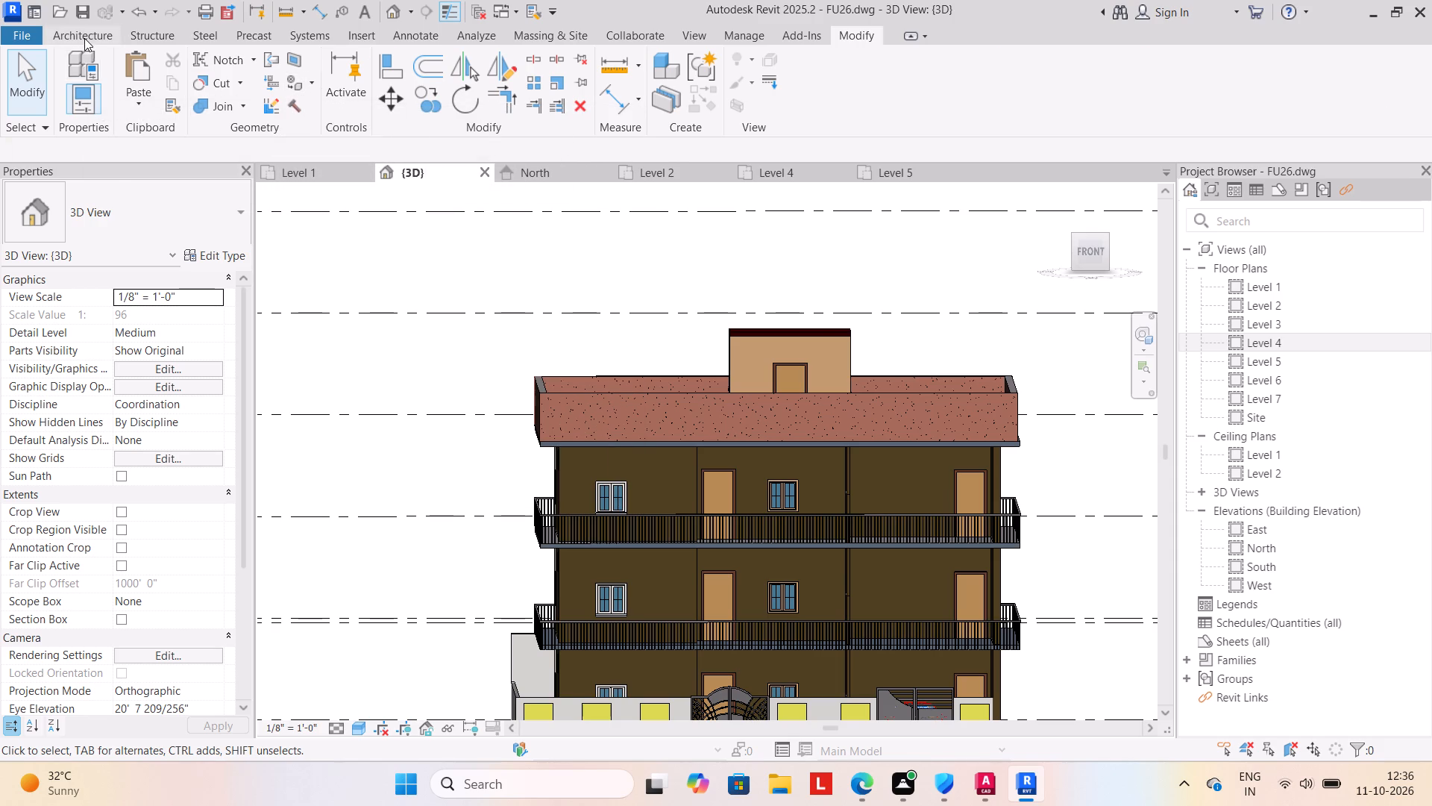
left_click(214, 107)
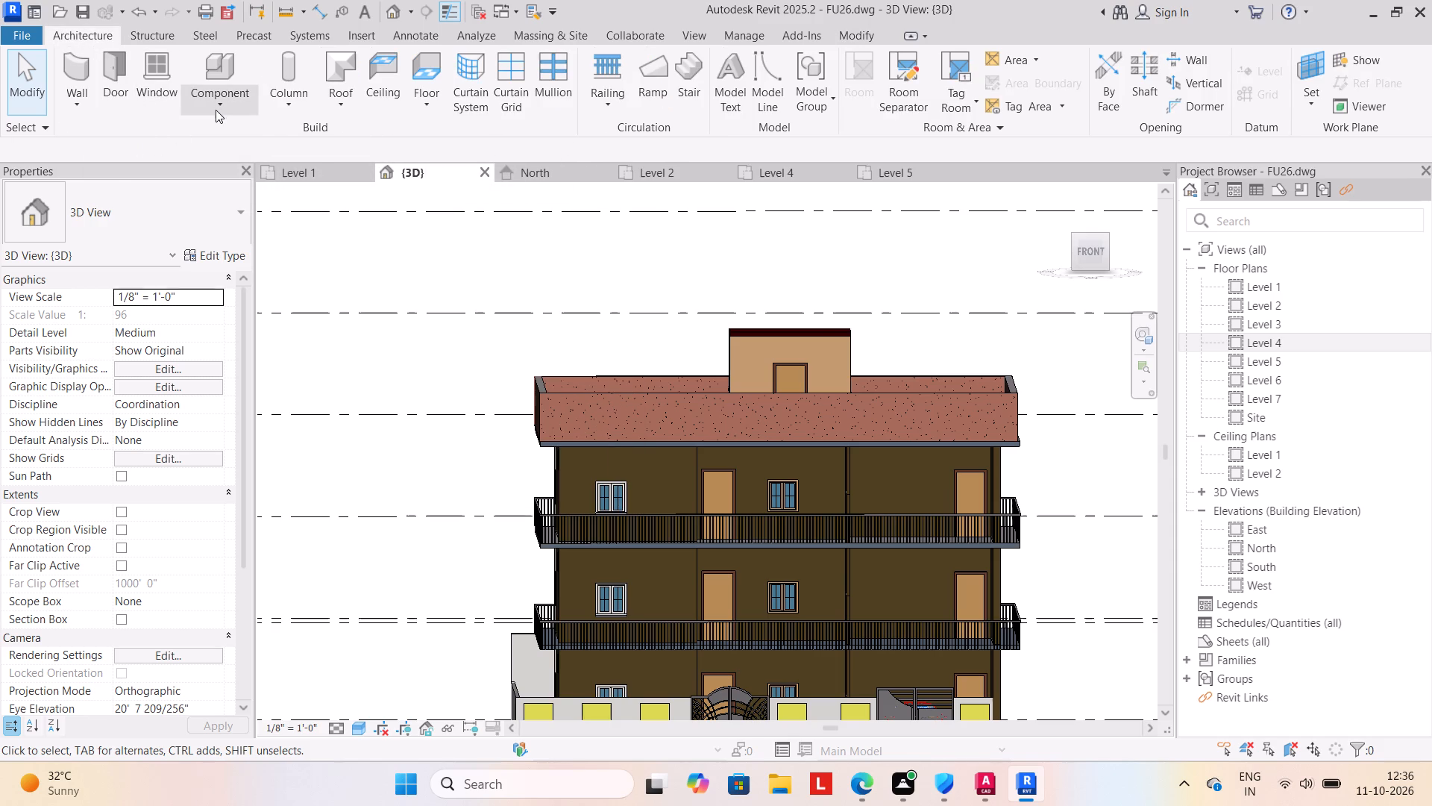
left_click(238, 178)
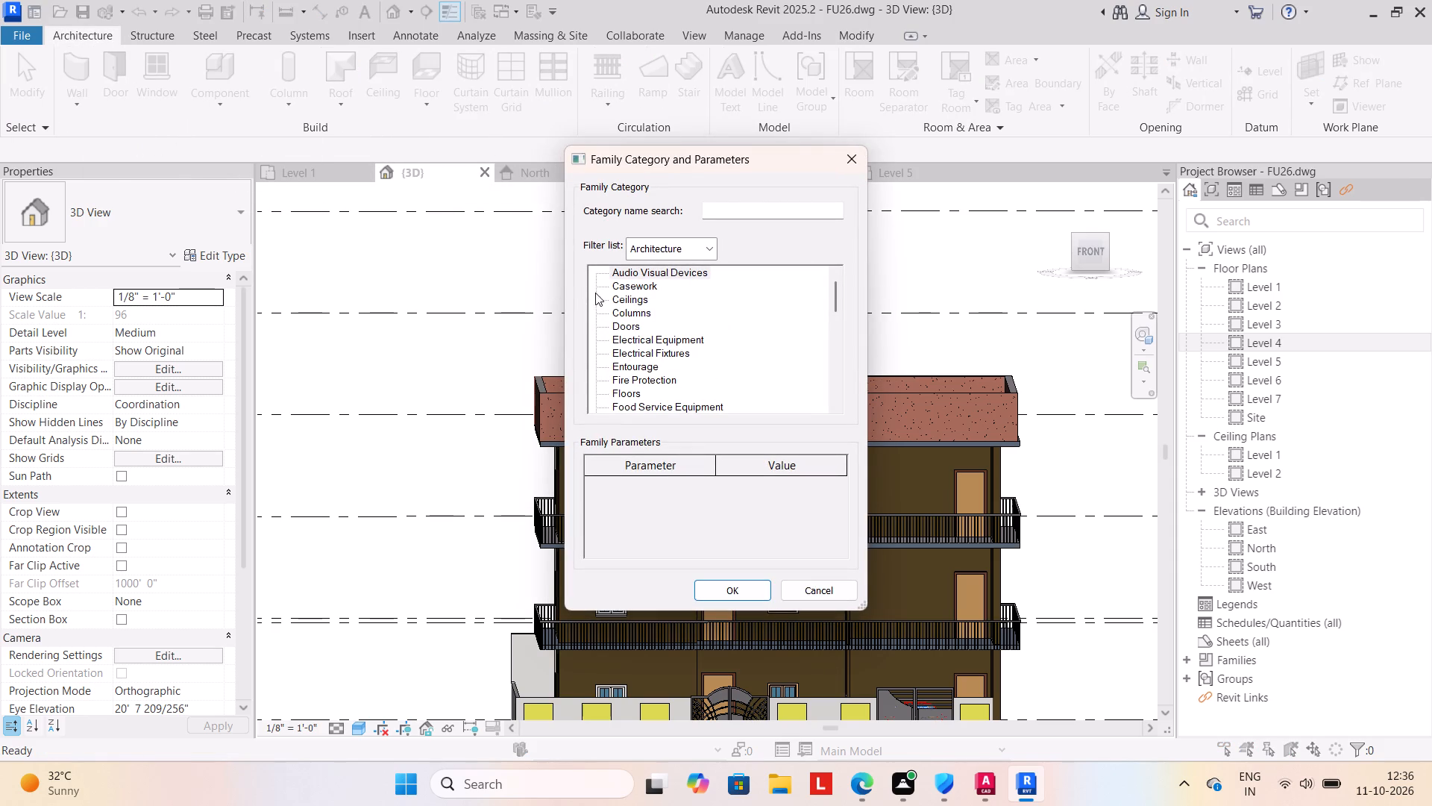
scroll(646, 325, "down", 3)
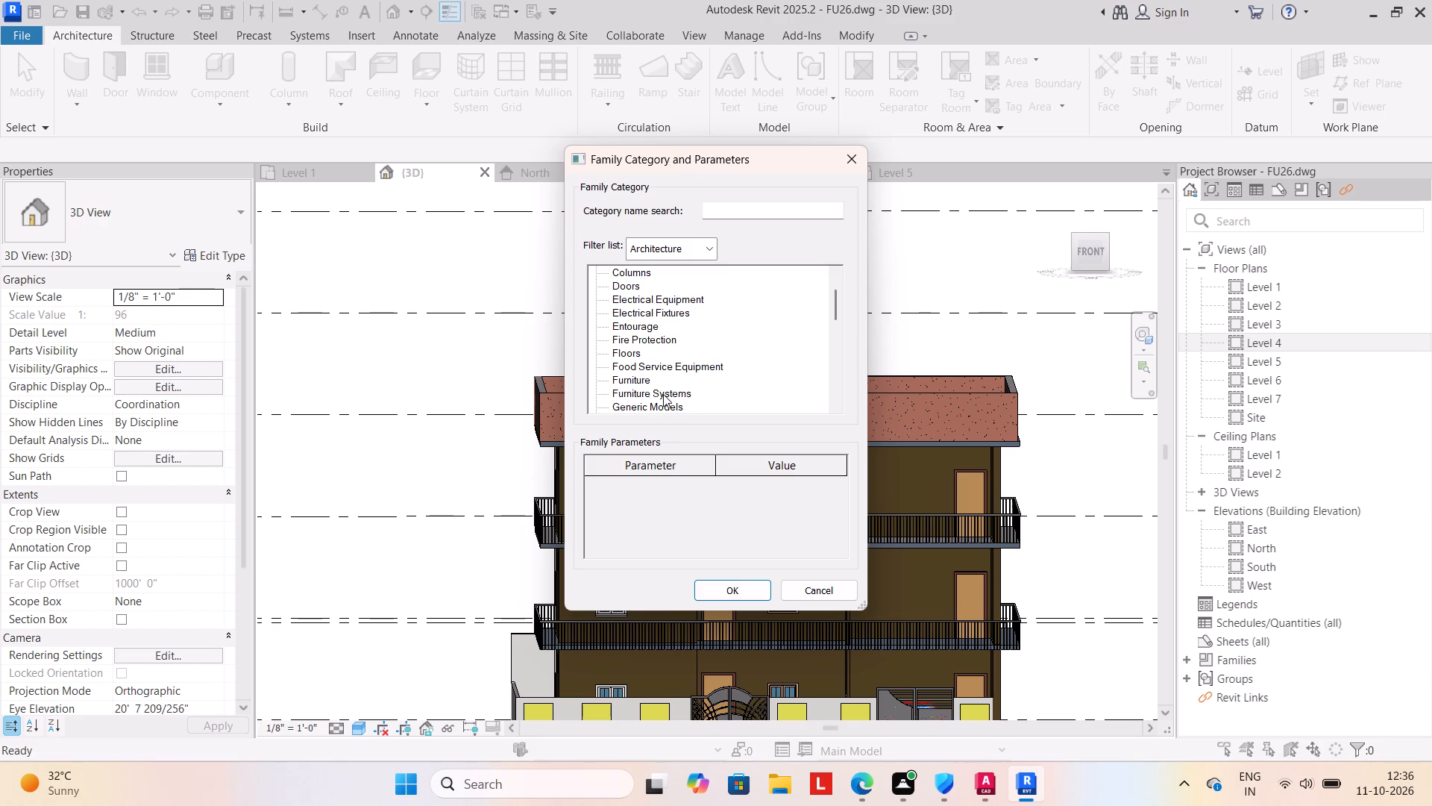
left_click(664, 410)
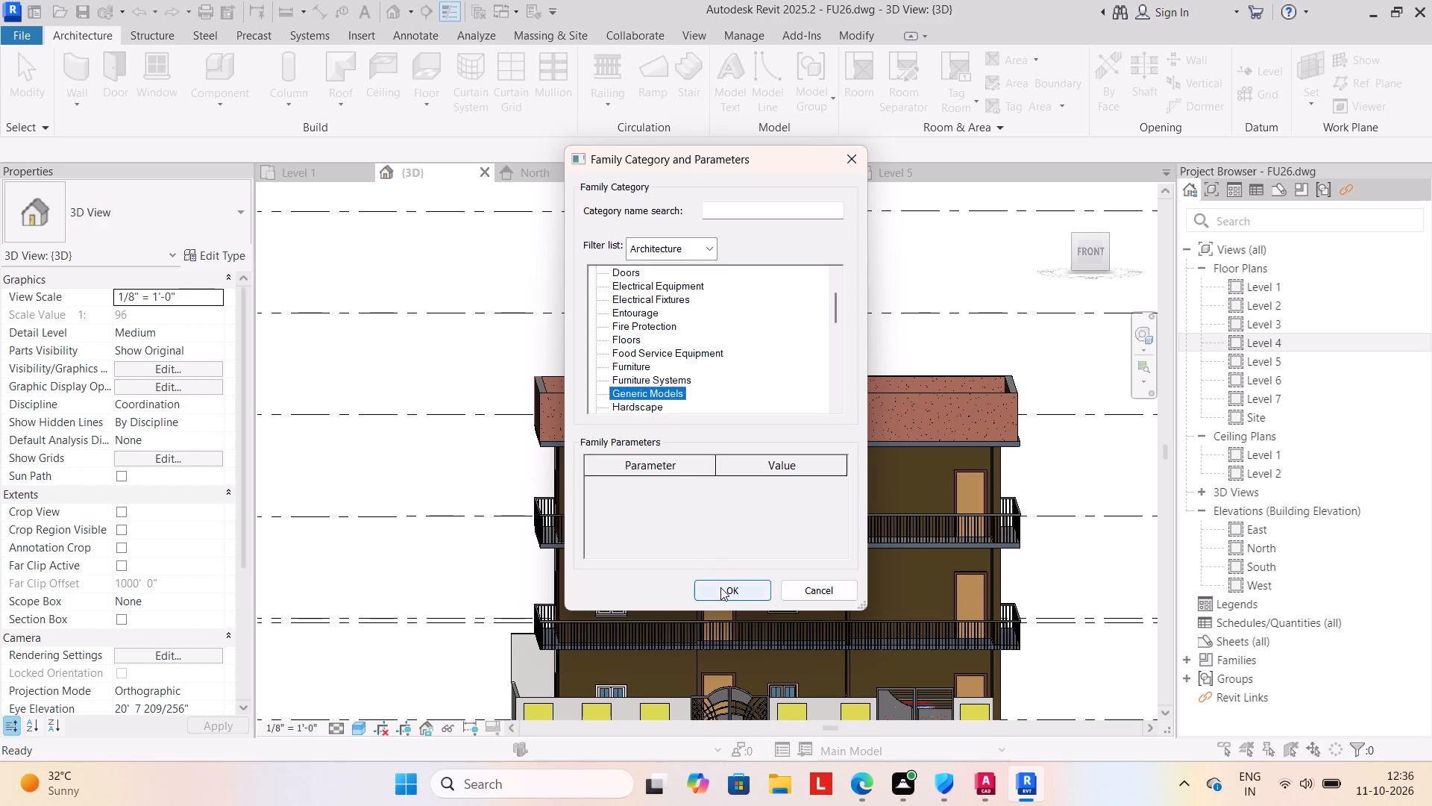
left_click(720, 587)
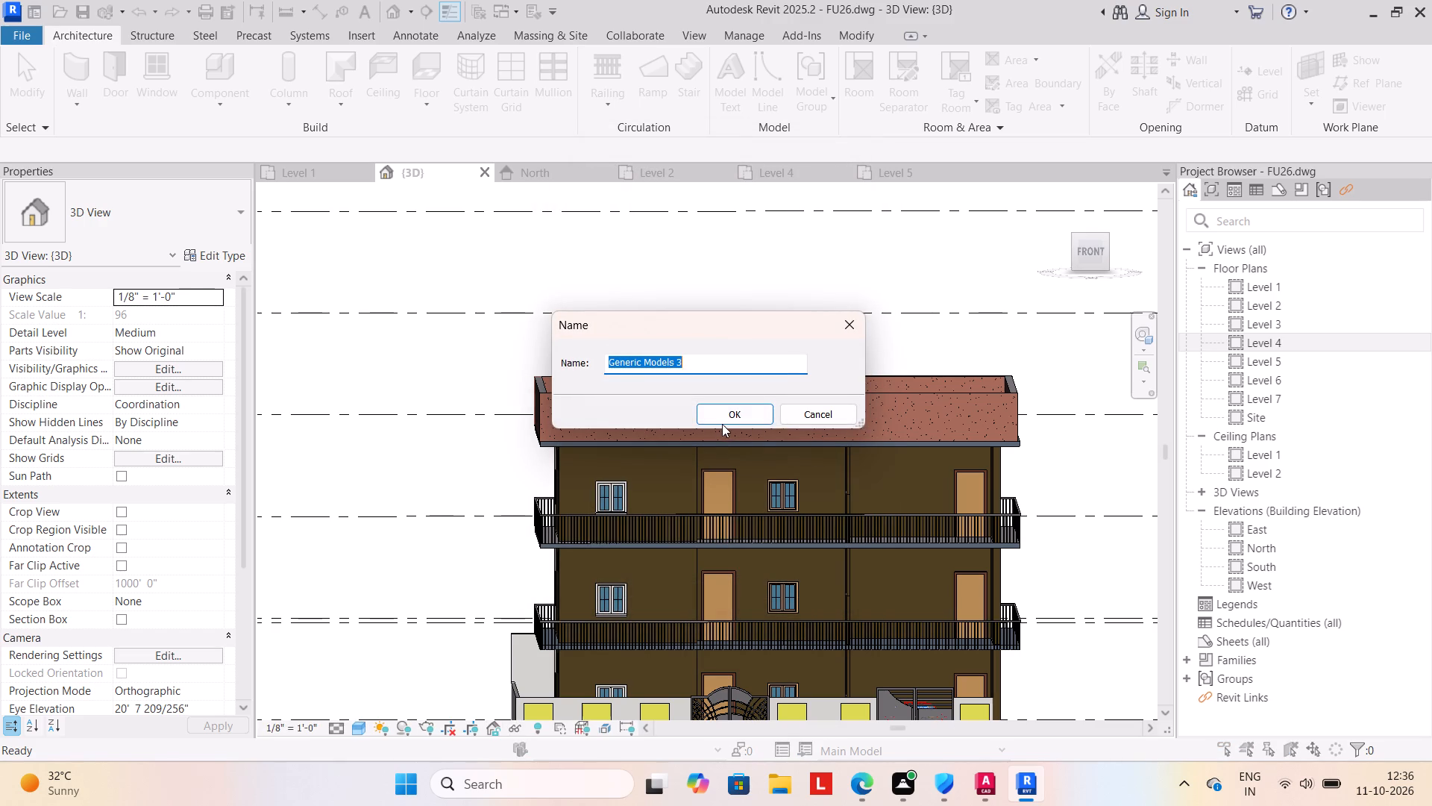
left_click(722, 423)
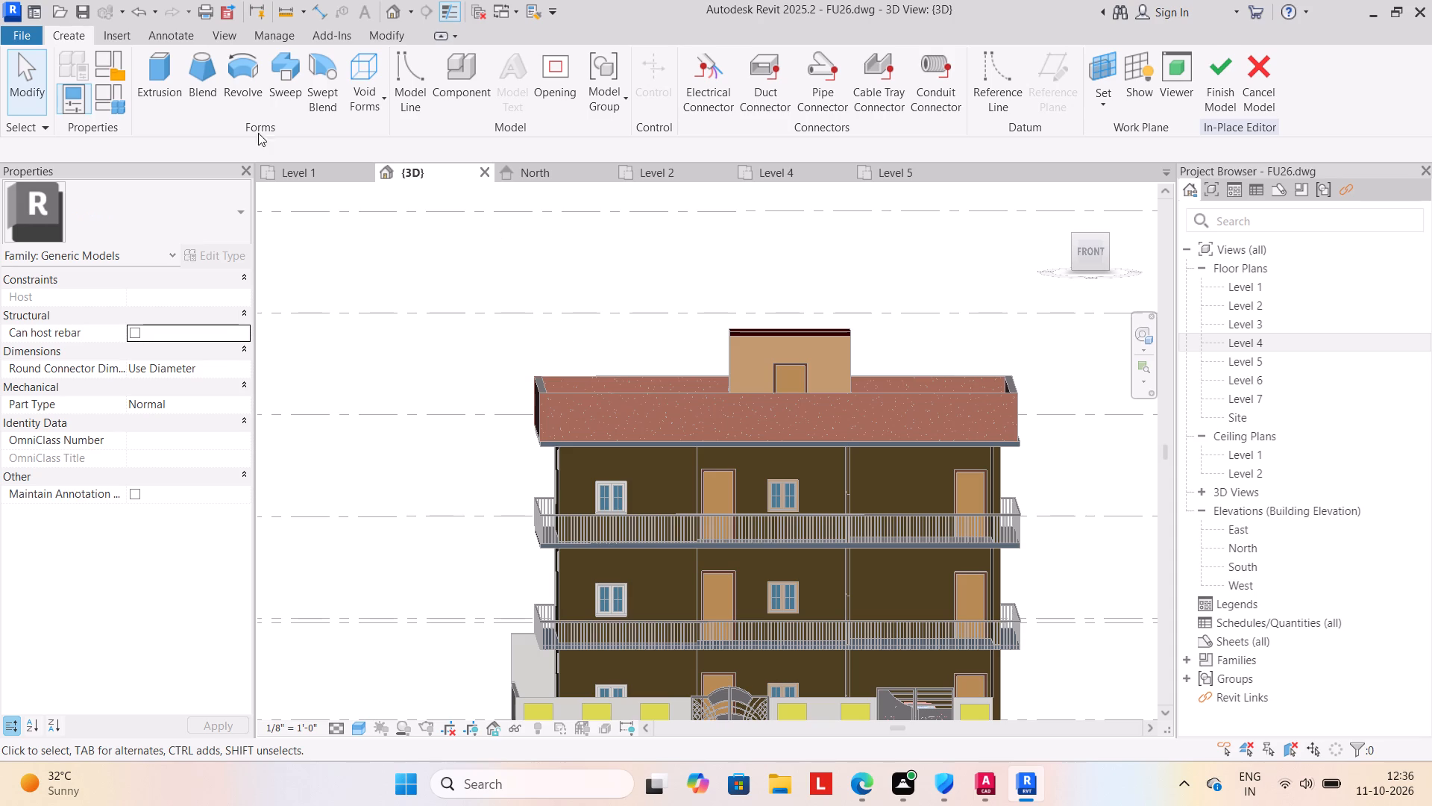
Begin an extrusion and pick the front face of the rooftop parapet wall as its work plane.
left_click(154, 84)
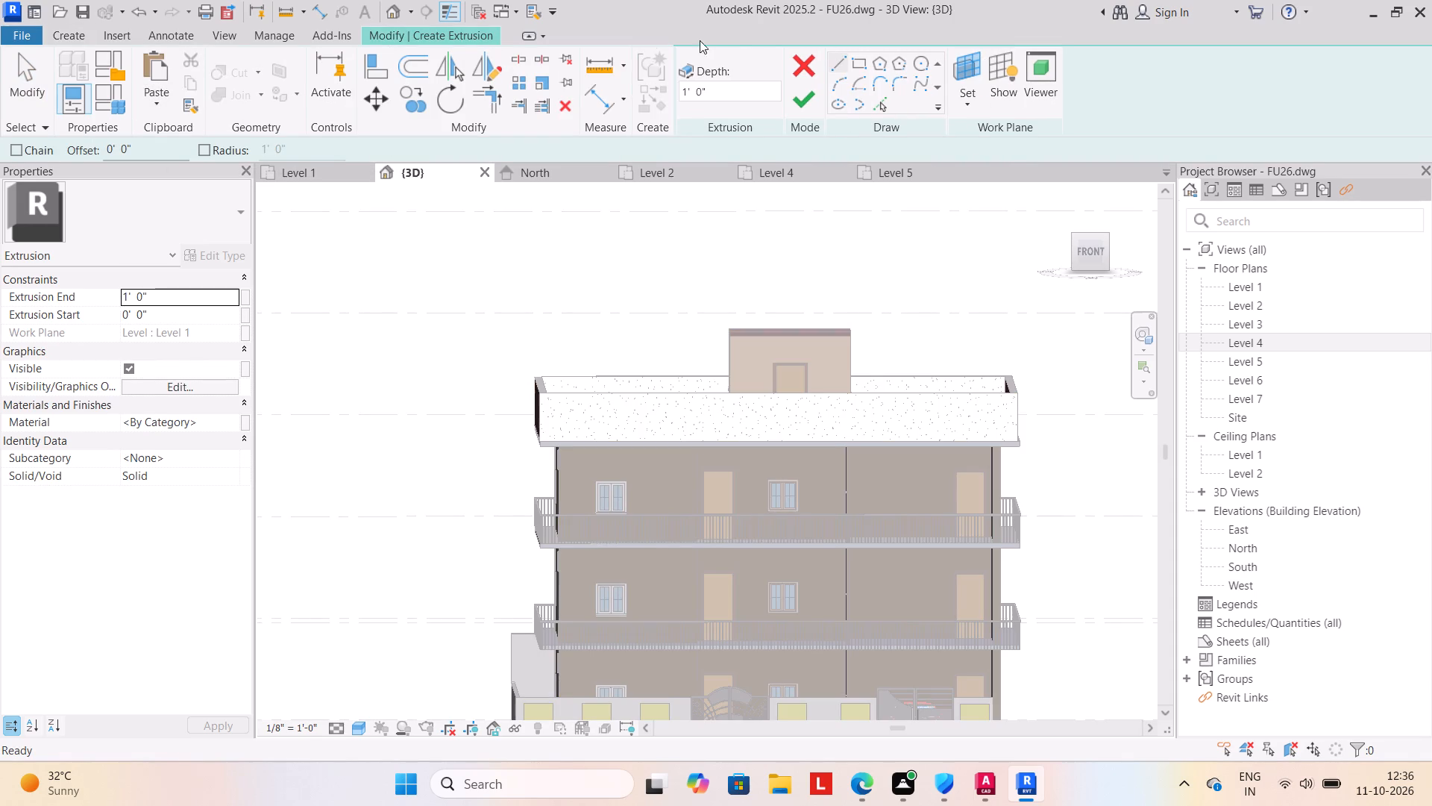
left_click(965, 104)
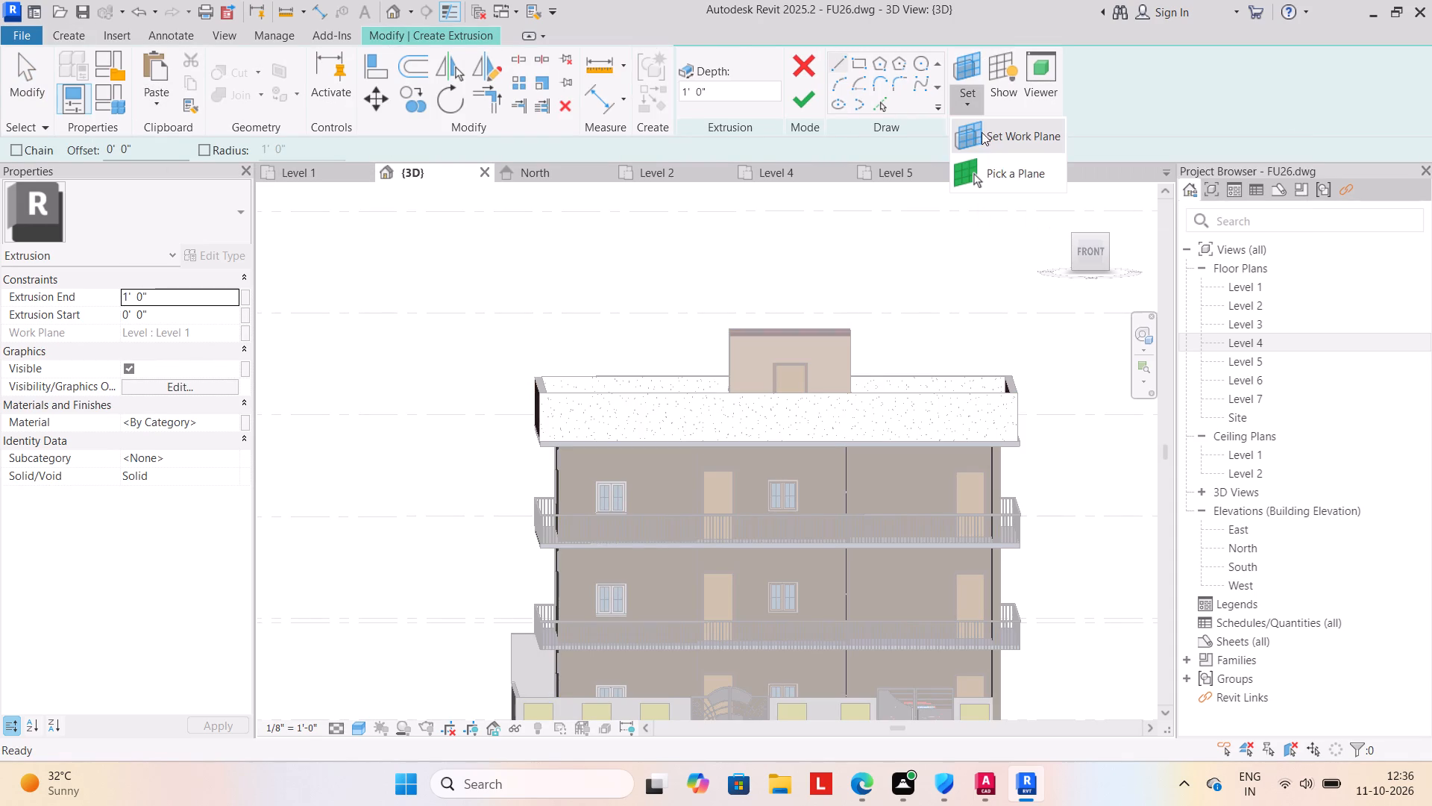
left_click(996, 180)
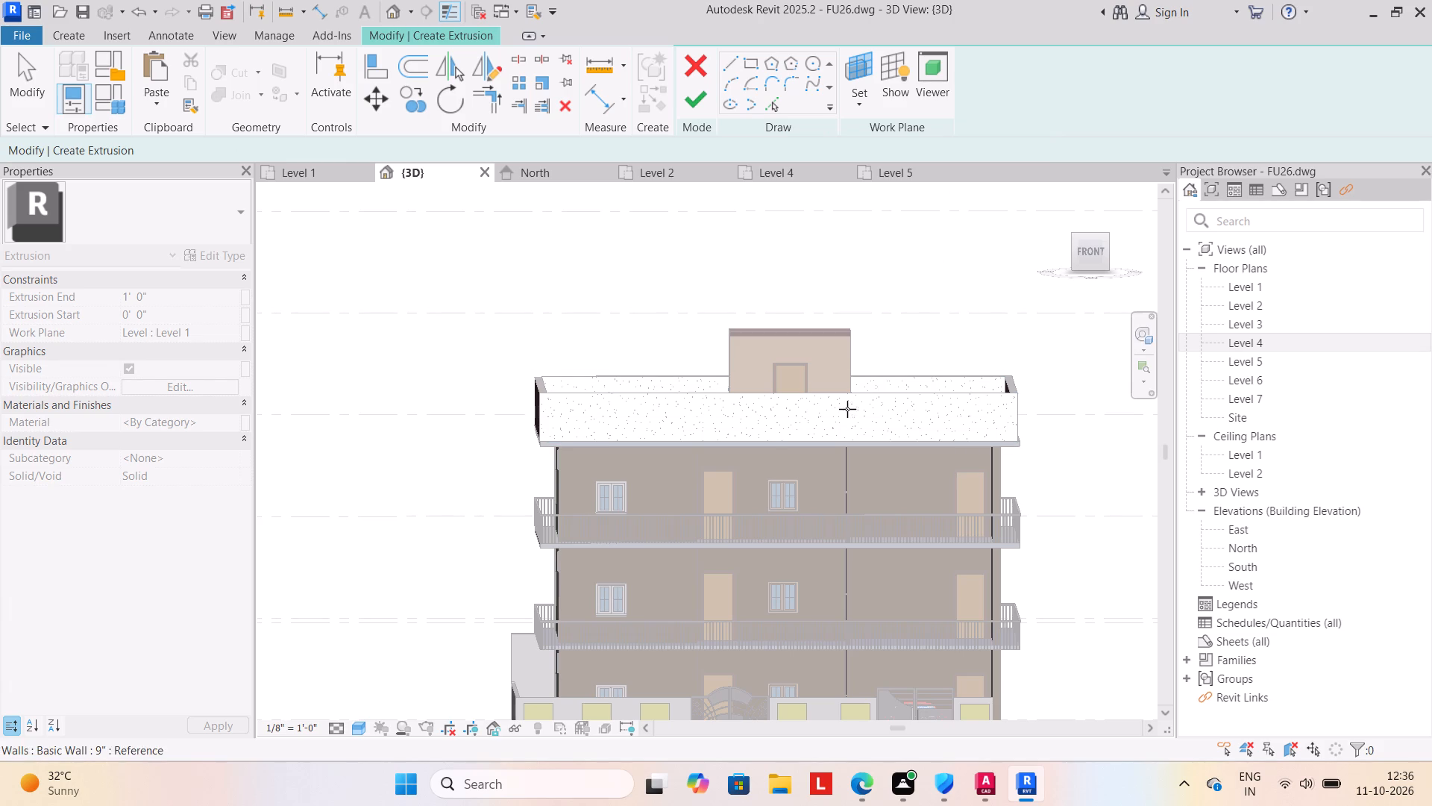
left_click(852, 399)
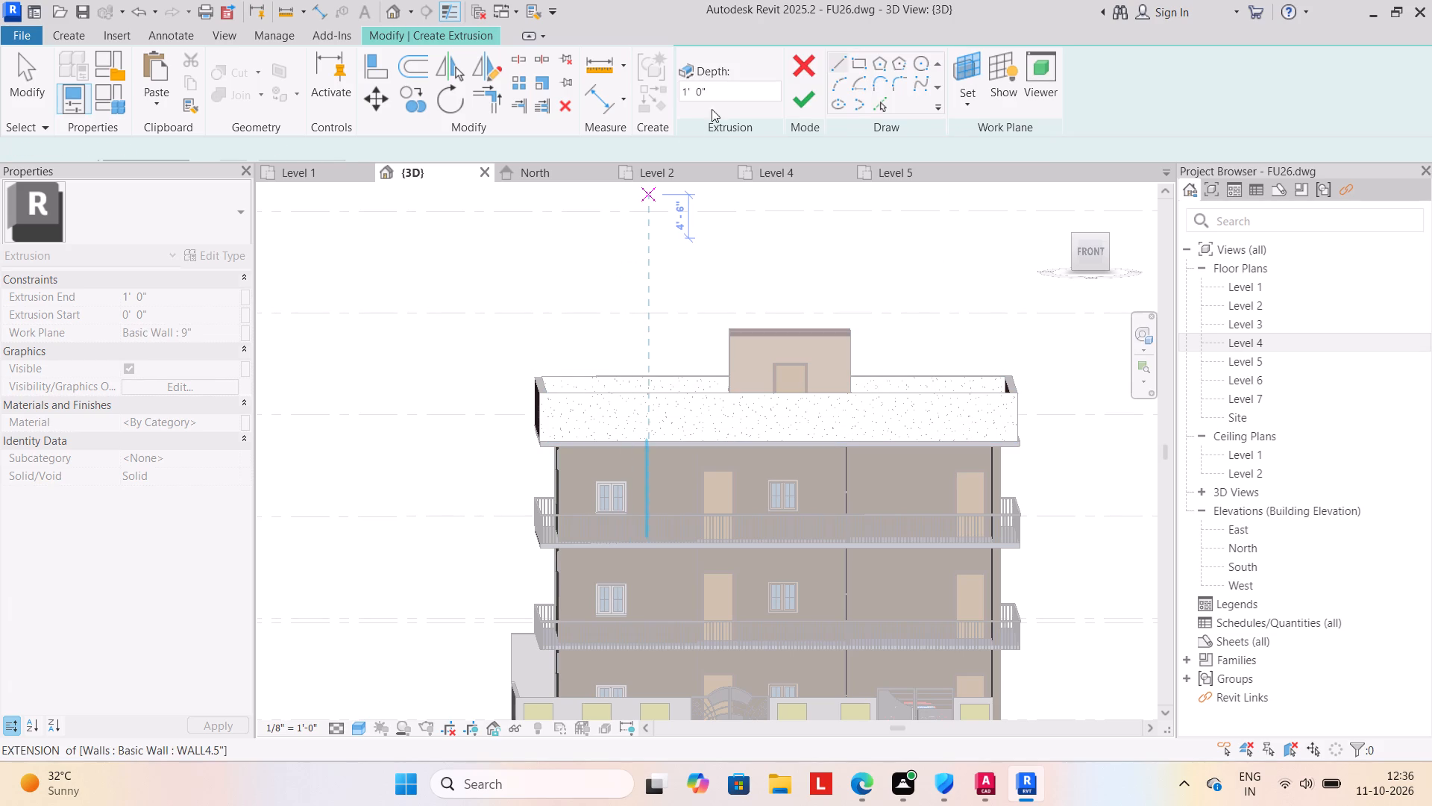
Sketch the panel's two 4' 0" vertical sides and 3' 0" base on the parapet face, near the end beside the white window.
left_click(858, 58)
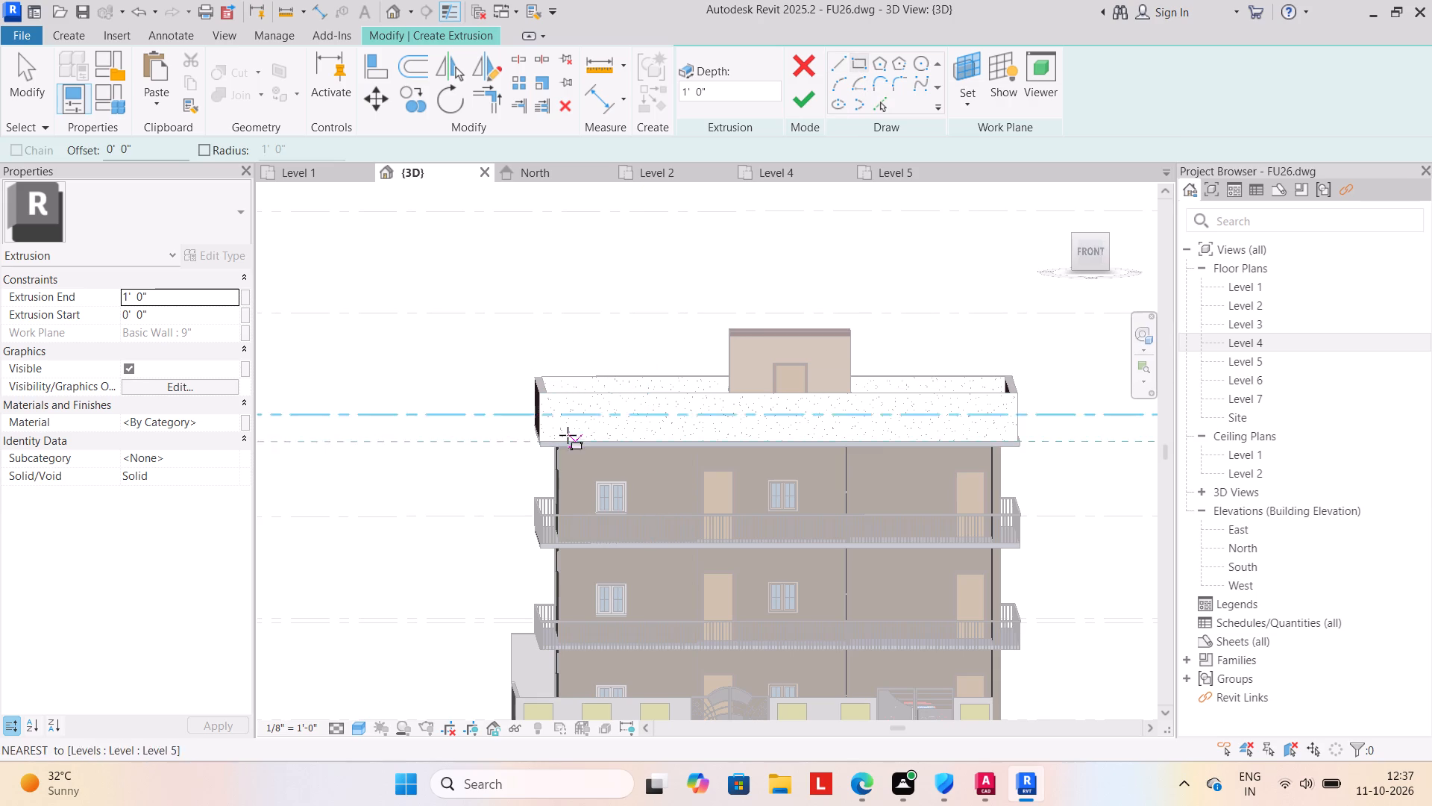
scroll(562, 430, "up", 3)
left_click(841, 58)
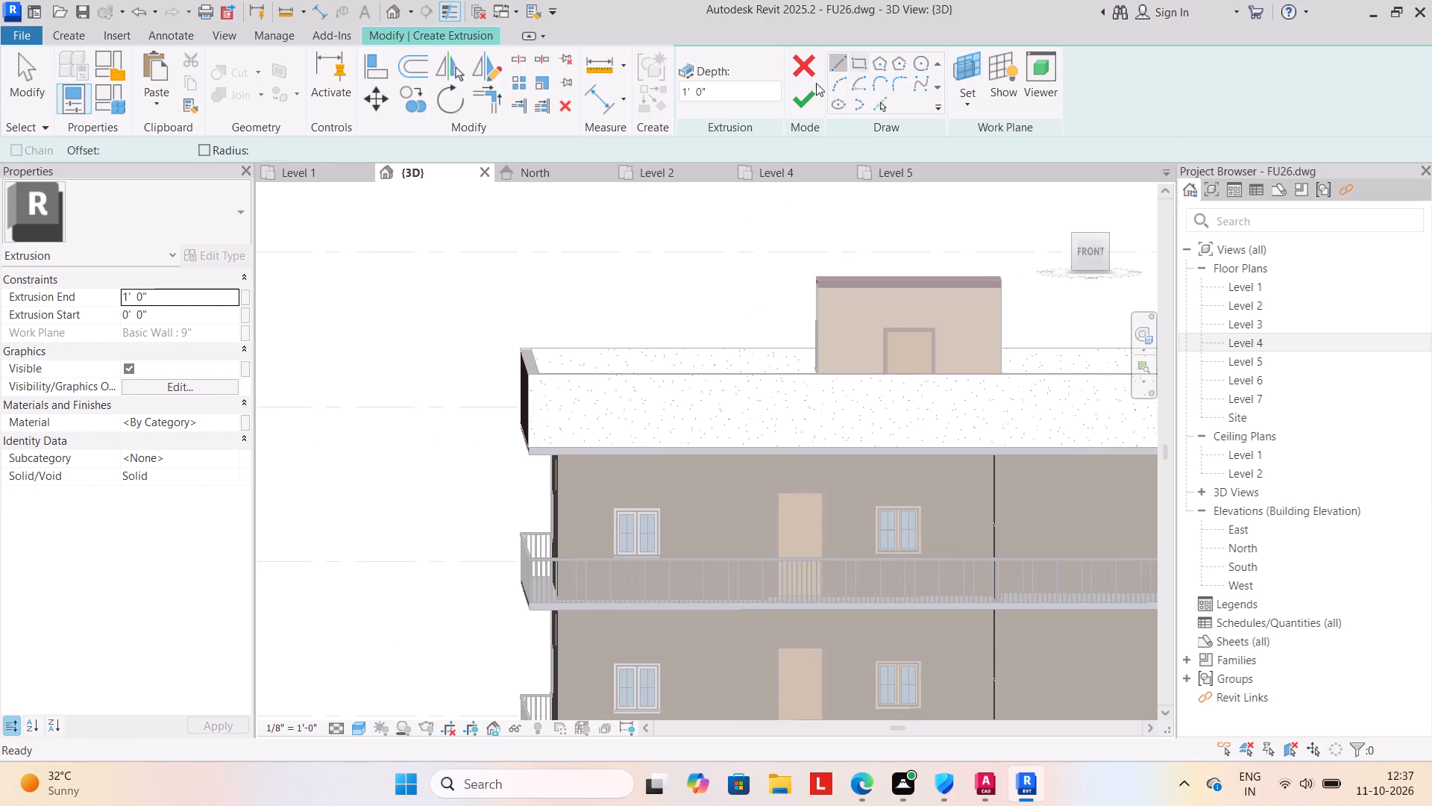
scroll(553, 421, "up", 4)
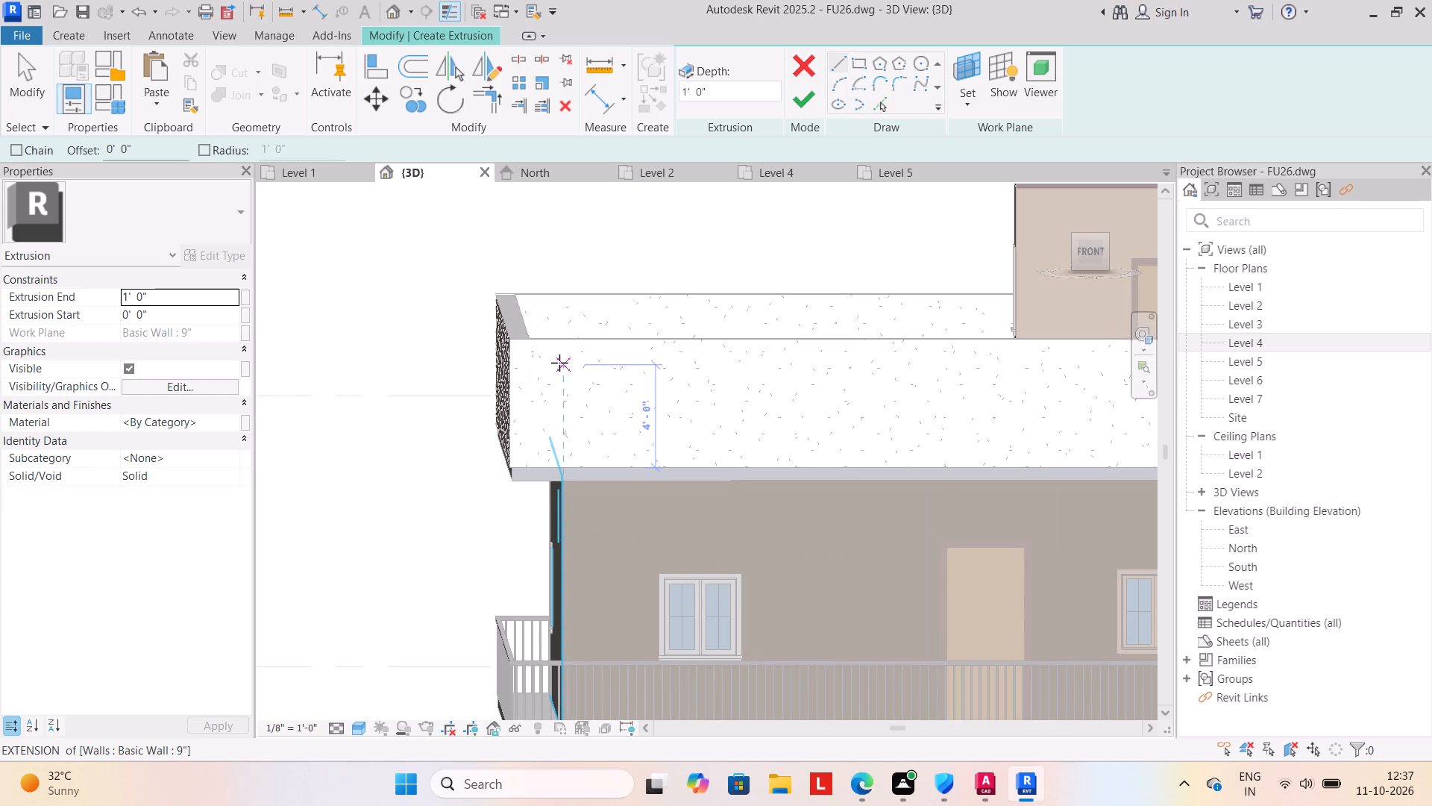
left_click_drag(559, 356, 559, 364)
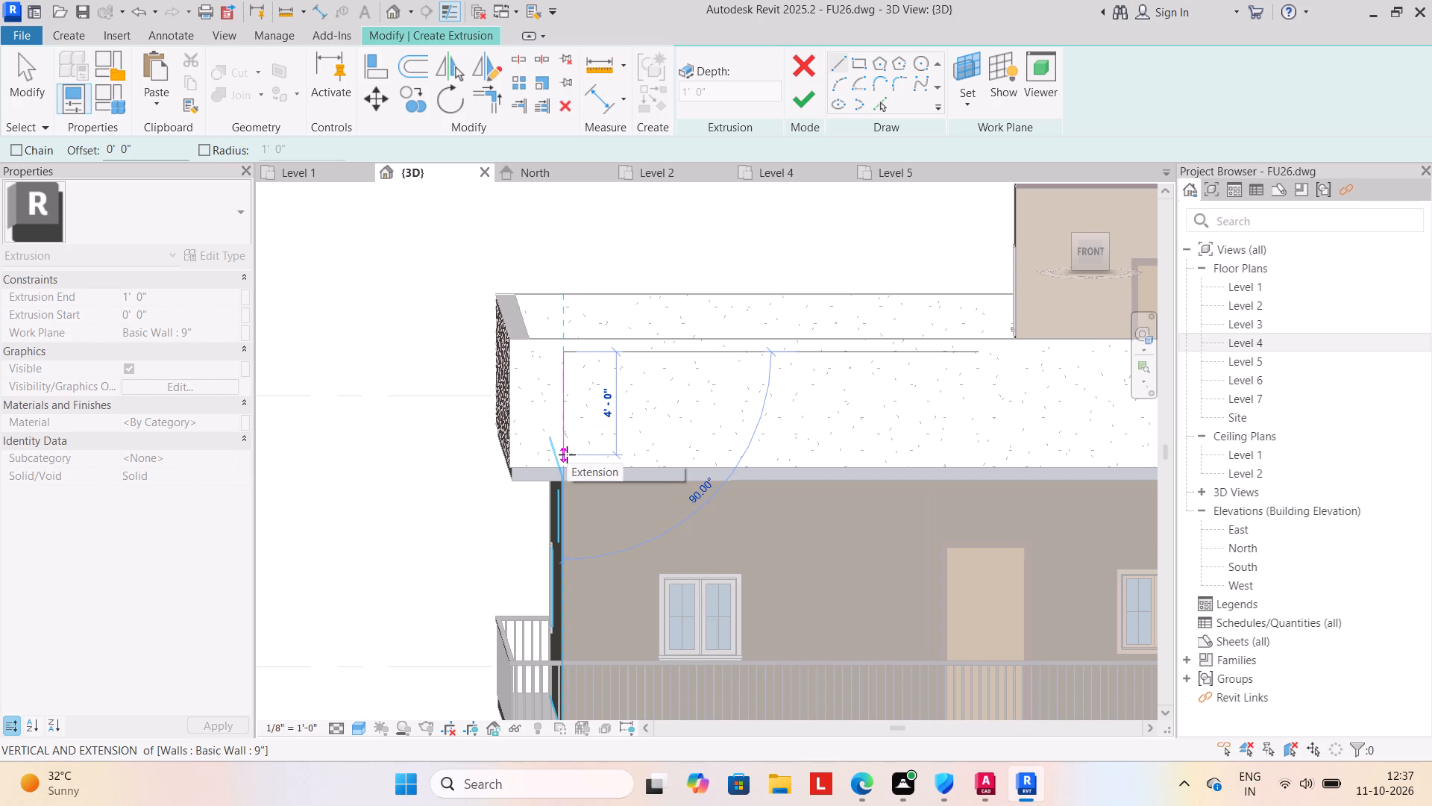
left_click(567, 454)
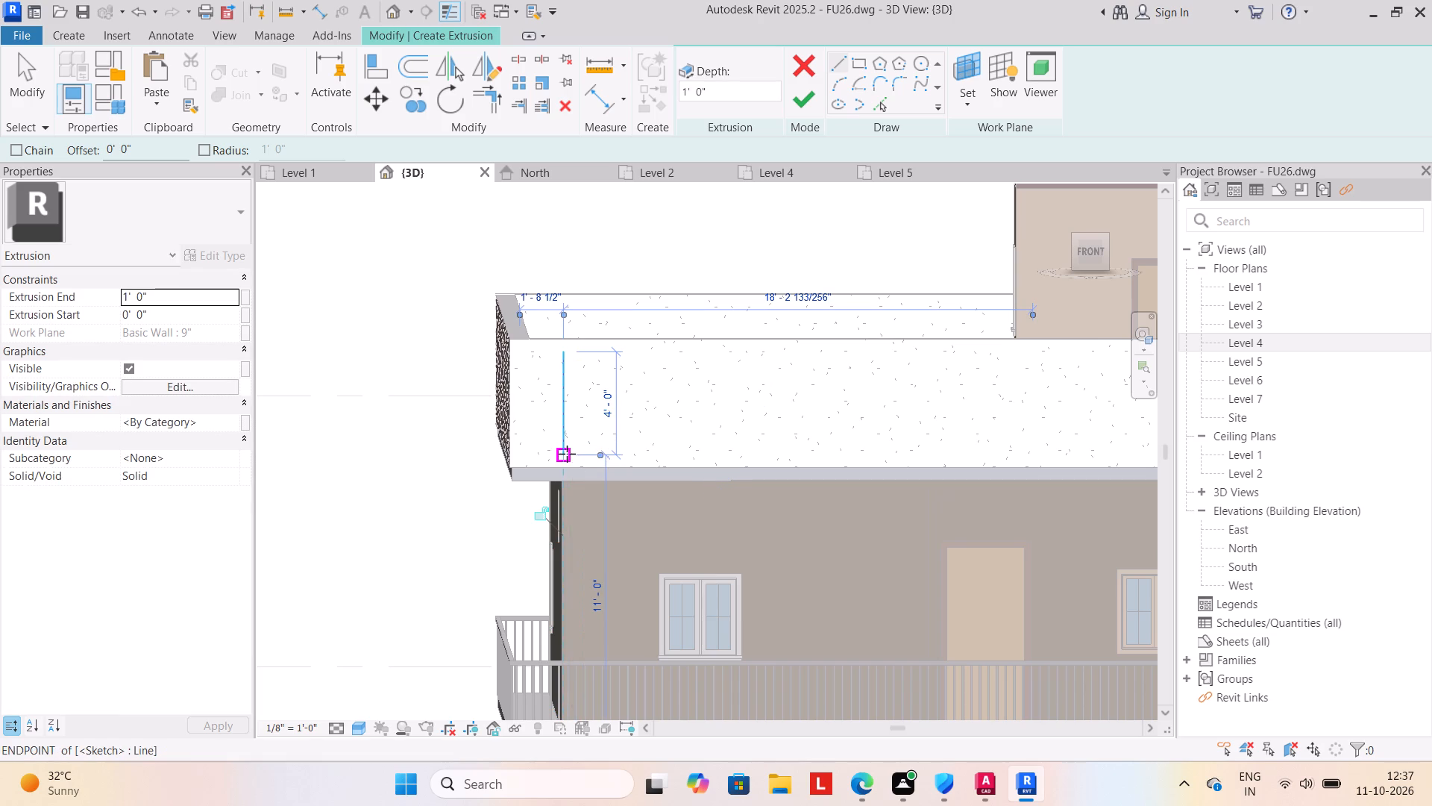
left_click_drag(567, 454, 585, 454)
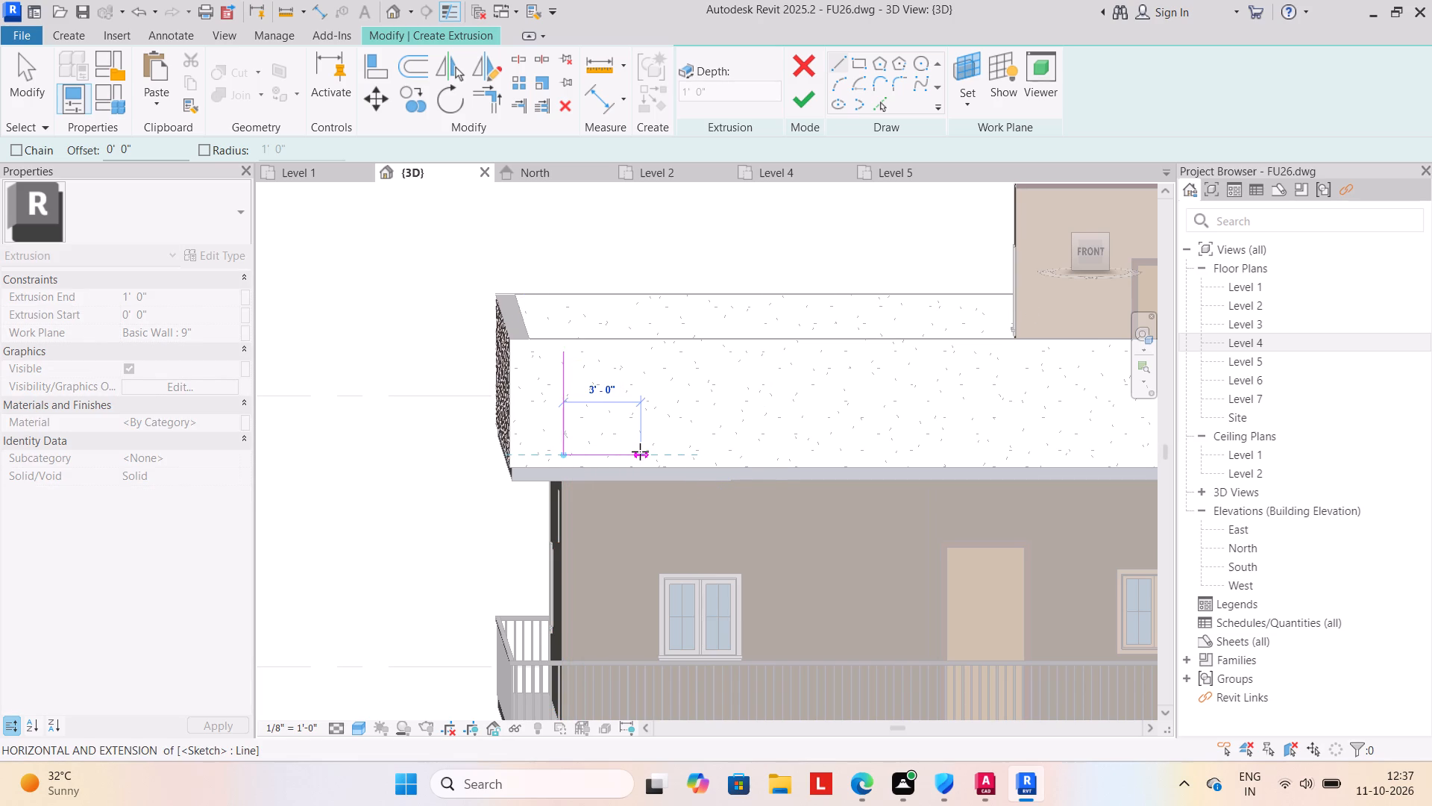
left_click(640, 452)
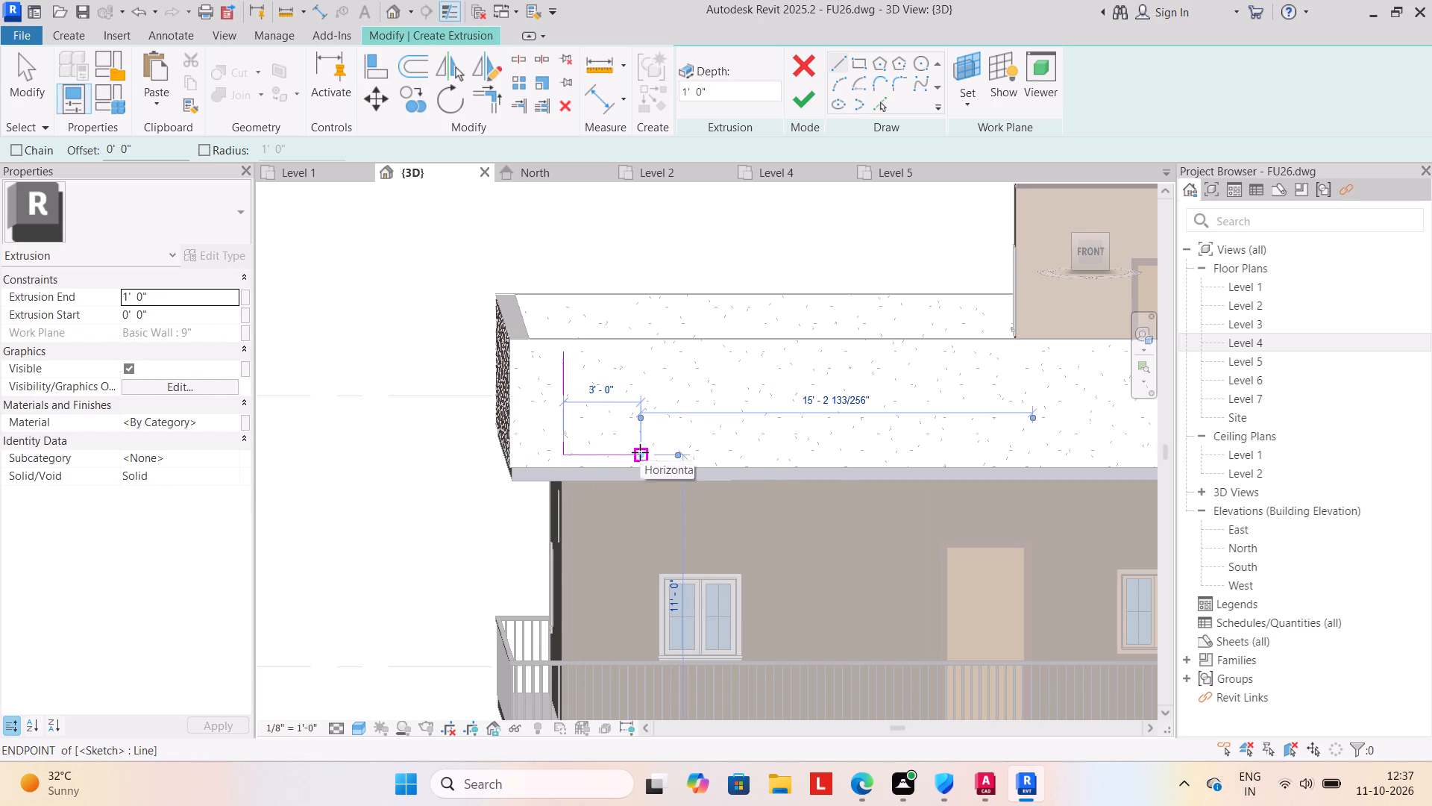
left_click_drag(640, 452, 640, 442)
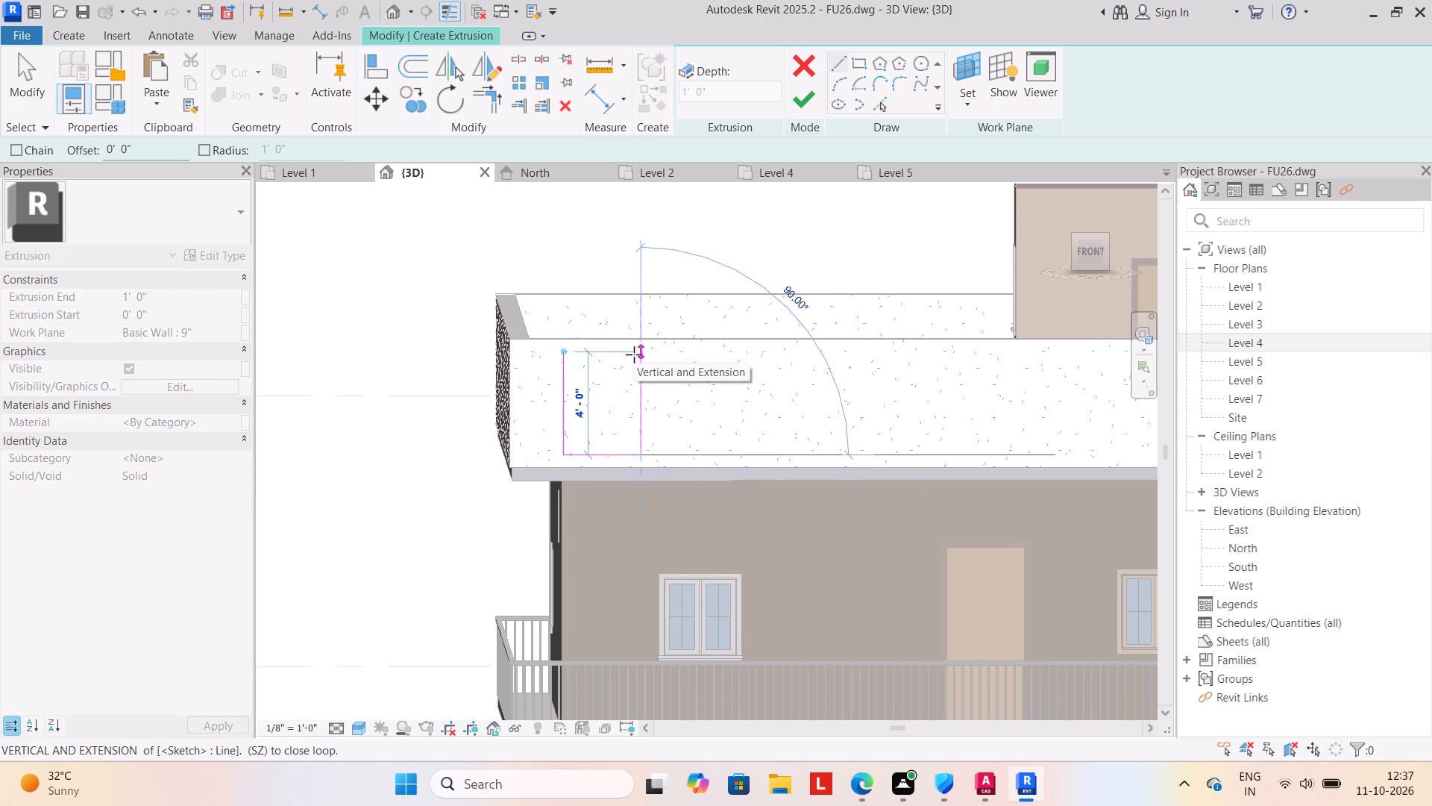
left_click(638, 354)
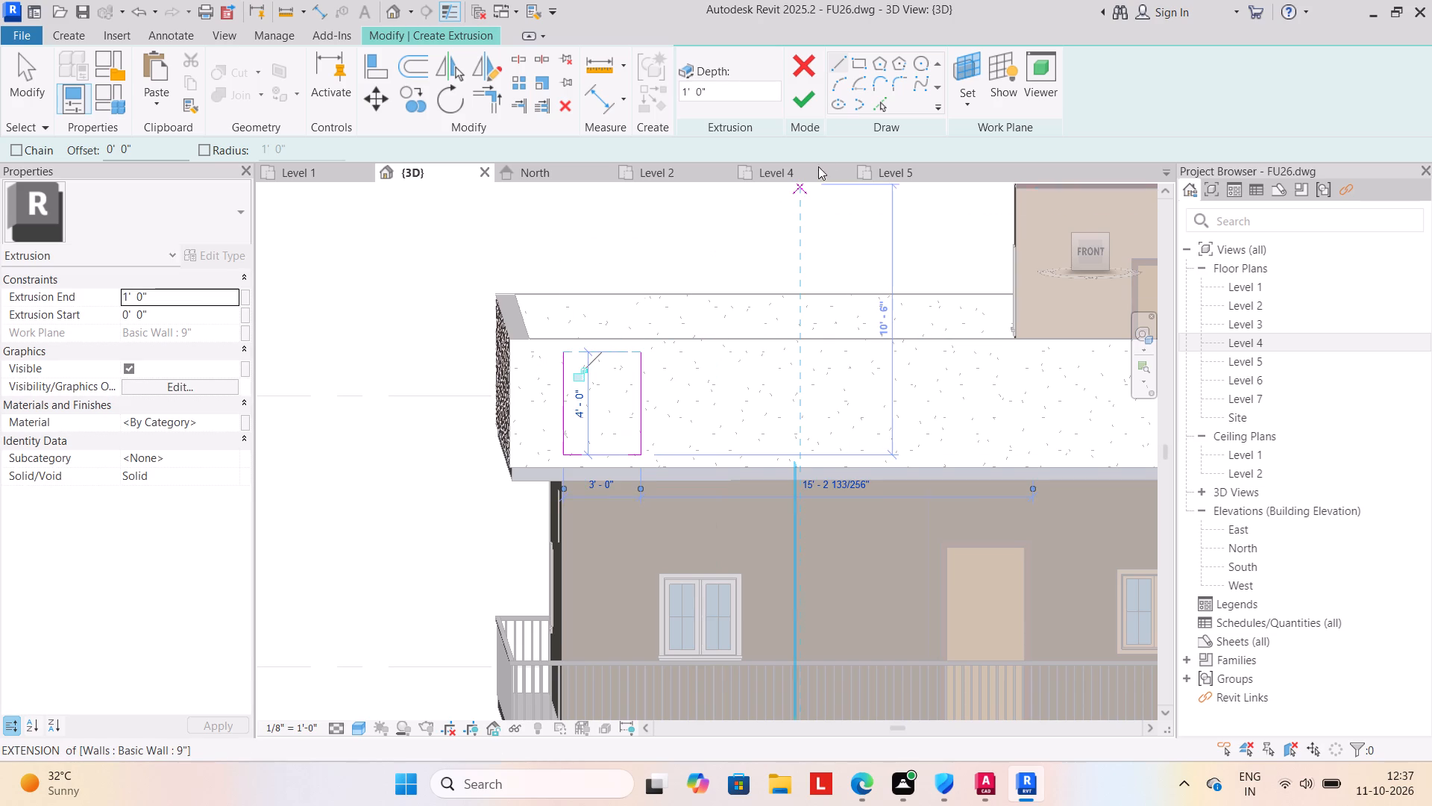
Close the profile's top with a downward-curving arc of about 2' 2" radius and finish the extrusion at 1' 0" depth.
left_click(837, 82)
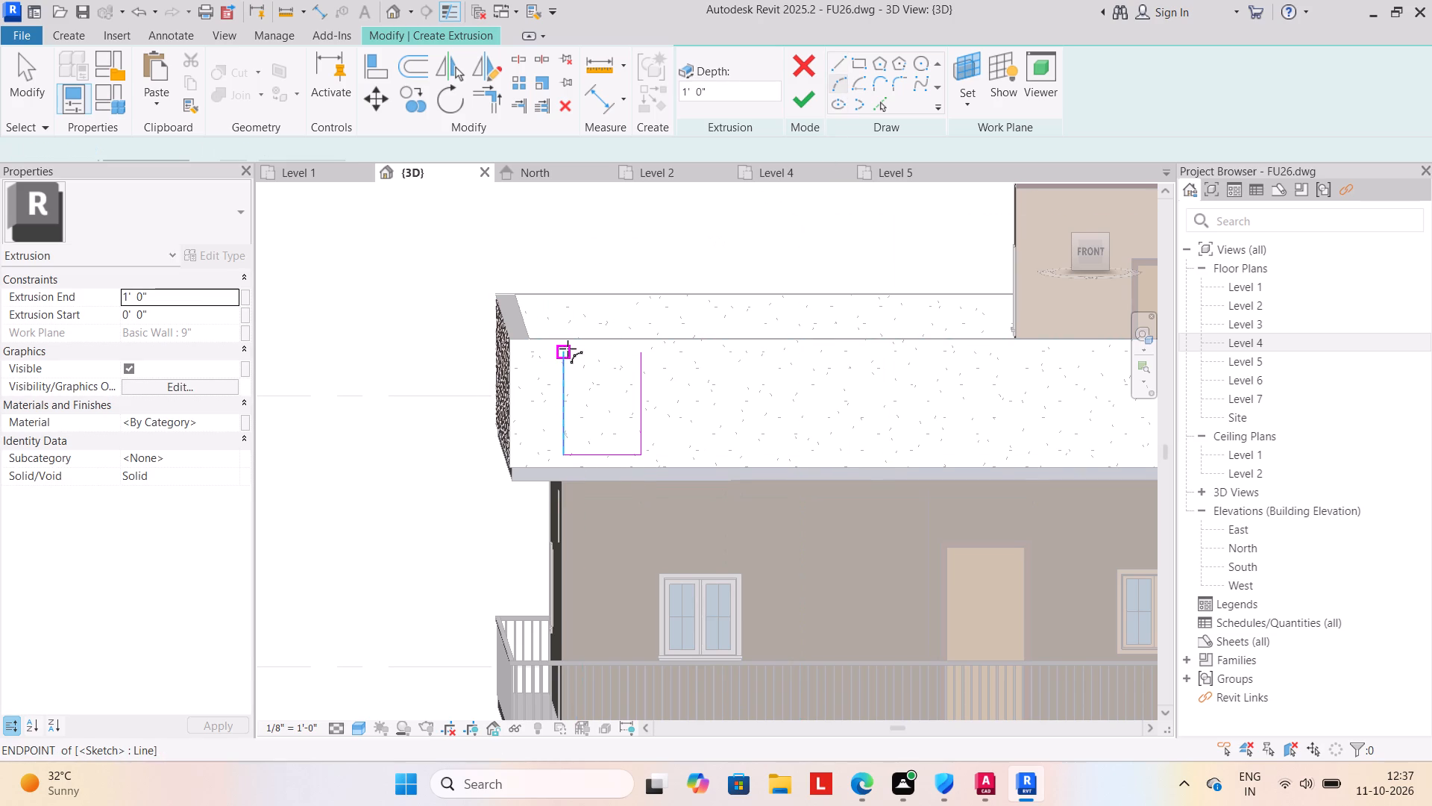
left_click(565, 353)
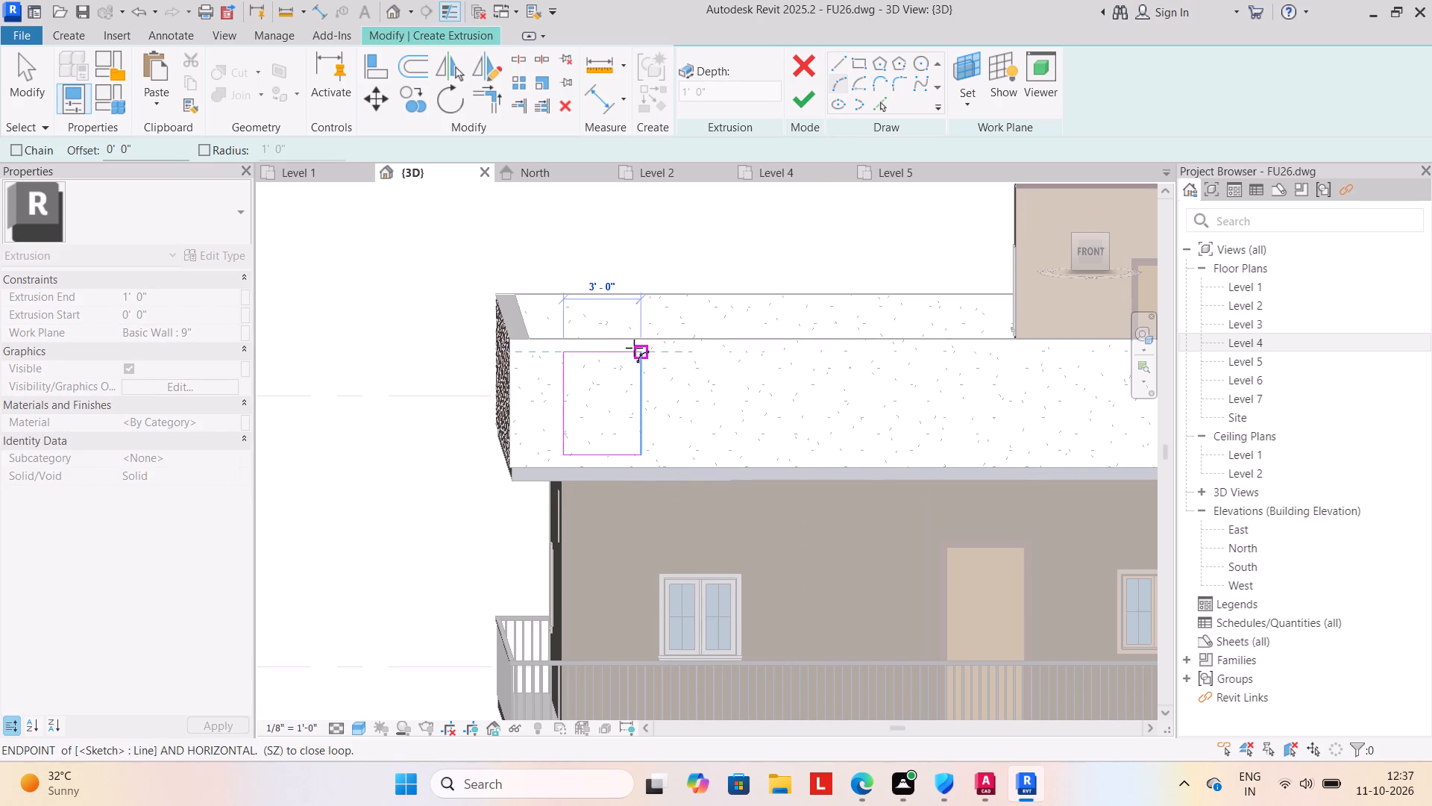
left_click(634, 348)
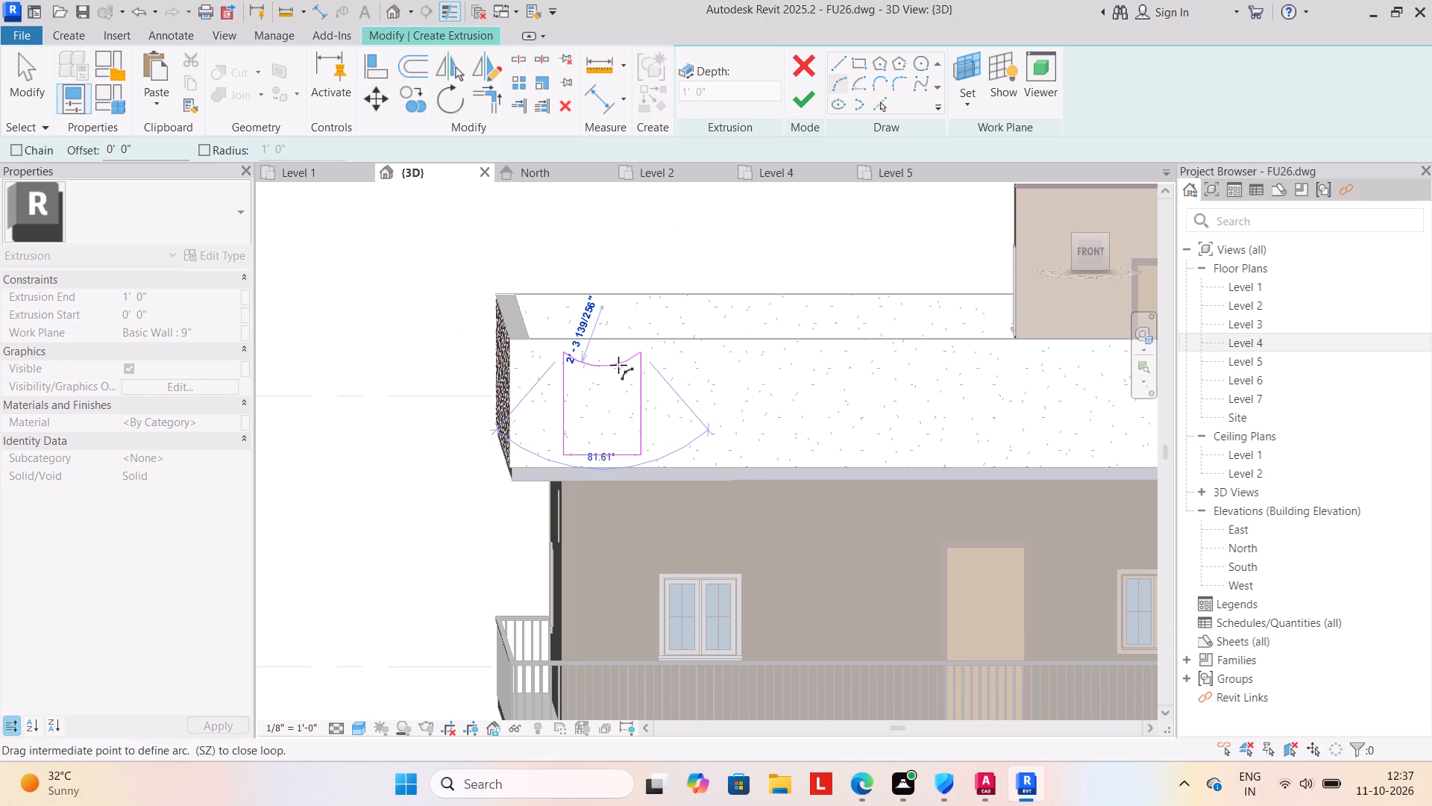
left_click(618, 365)
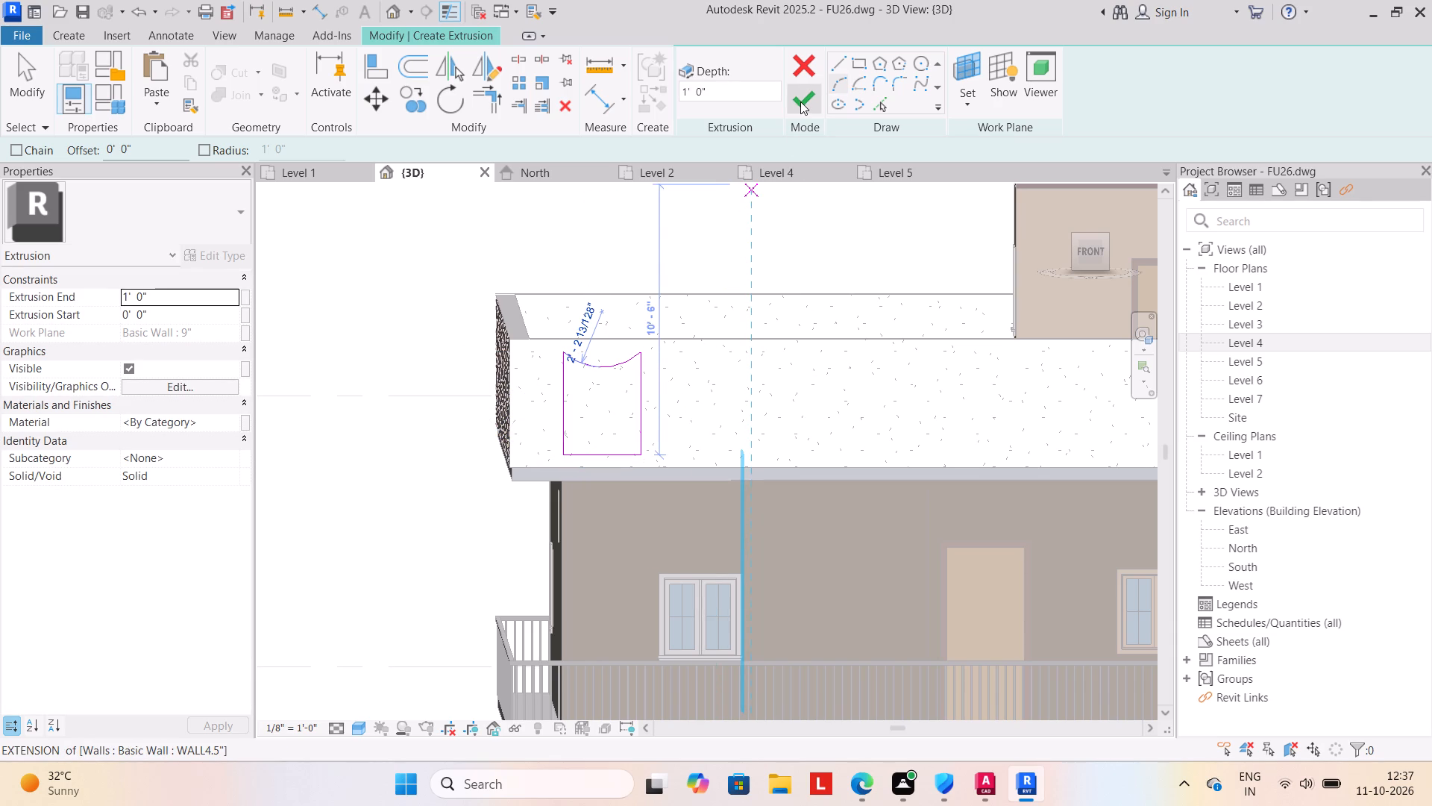
left_click(800, 101)
scroll(741, 390, "down", 2)
middle_click_drag(741, 389, 642, 358)
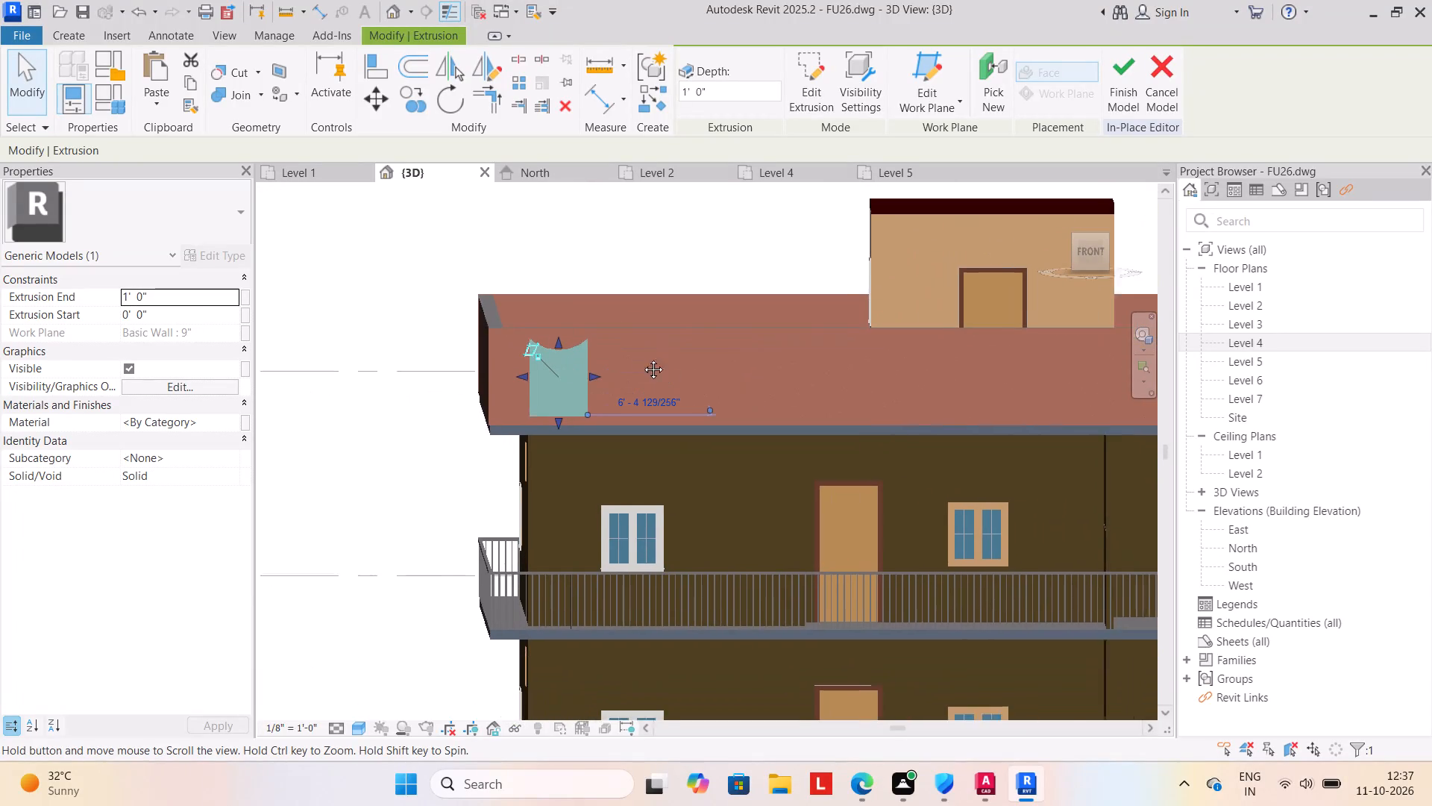
middle_click_drag(642, 358, 628, 354)
left_click(378, 432)
Copy the curved-top panel about 41' 6" along the parapet wall to its opposite end and finish the model.
scroll(697, 352, "down", 1)
middle_click_drag(697, 353, 660, 357)
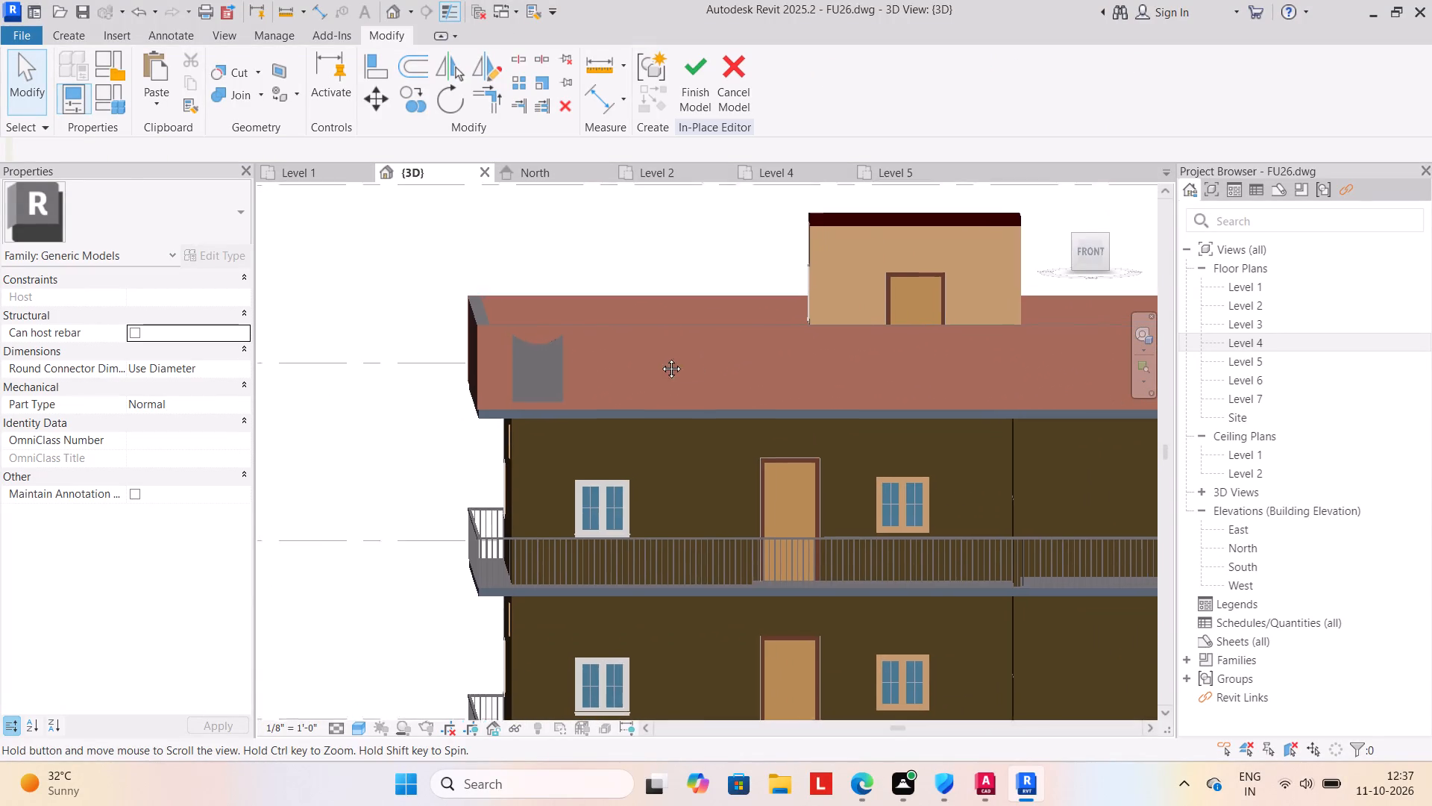
middle_click_drag(660, 357, 632, 357)
scroll(630, 357, "down", 2)
middle_click_drag(686, 354, 659, 364)
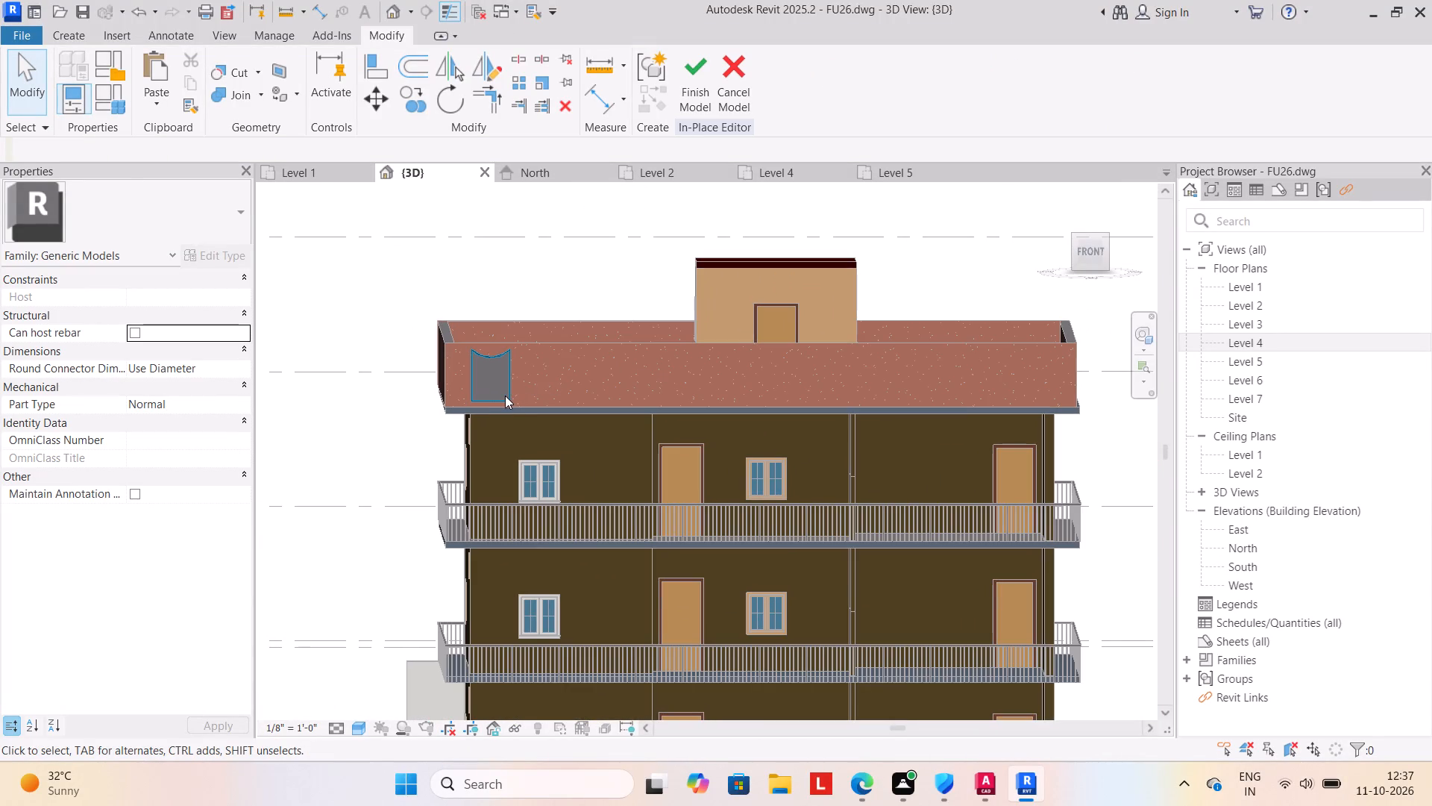
left_click(505, 396)
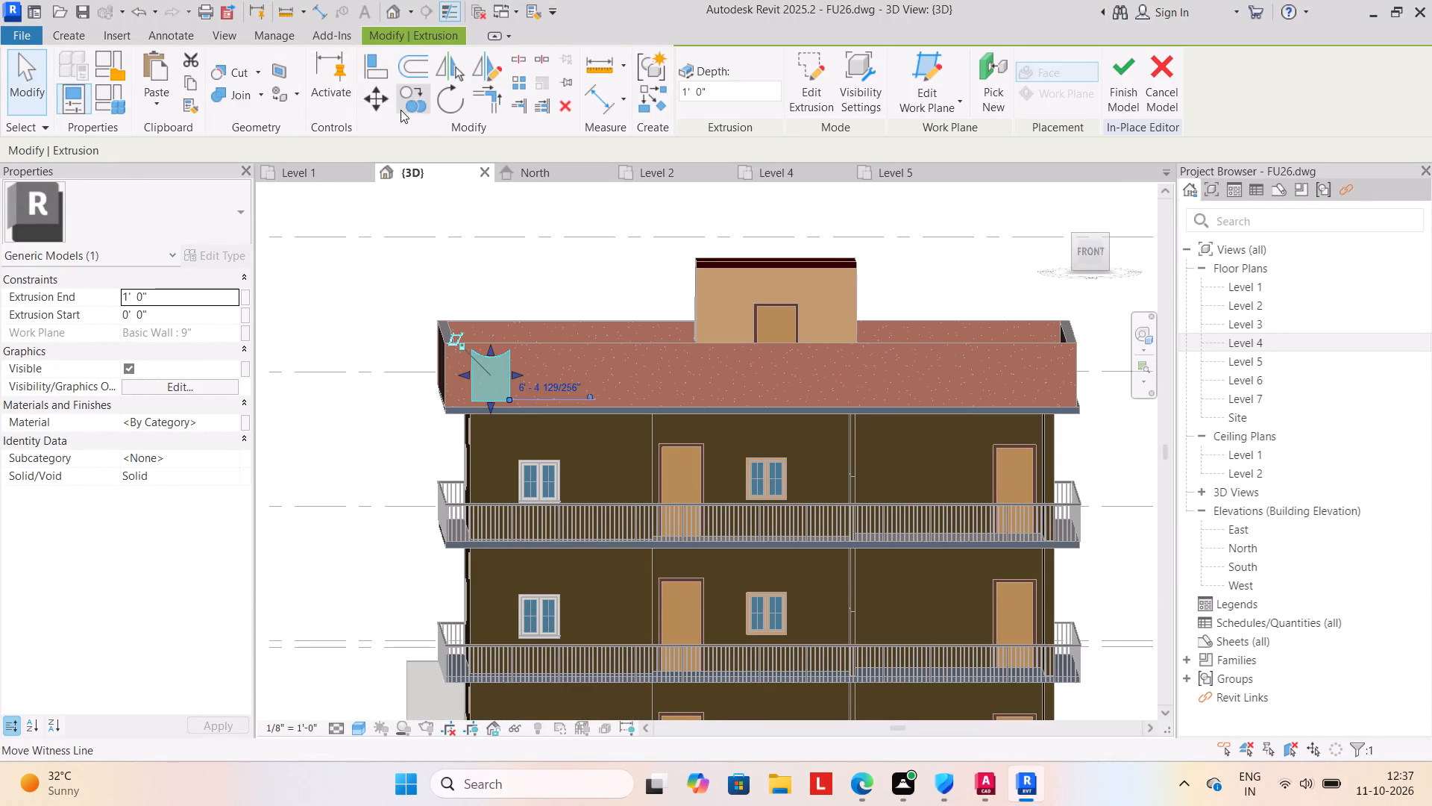
left_click(413, 99)
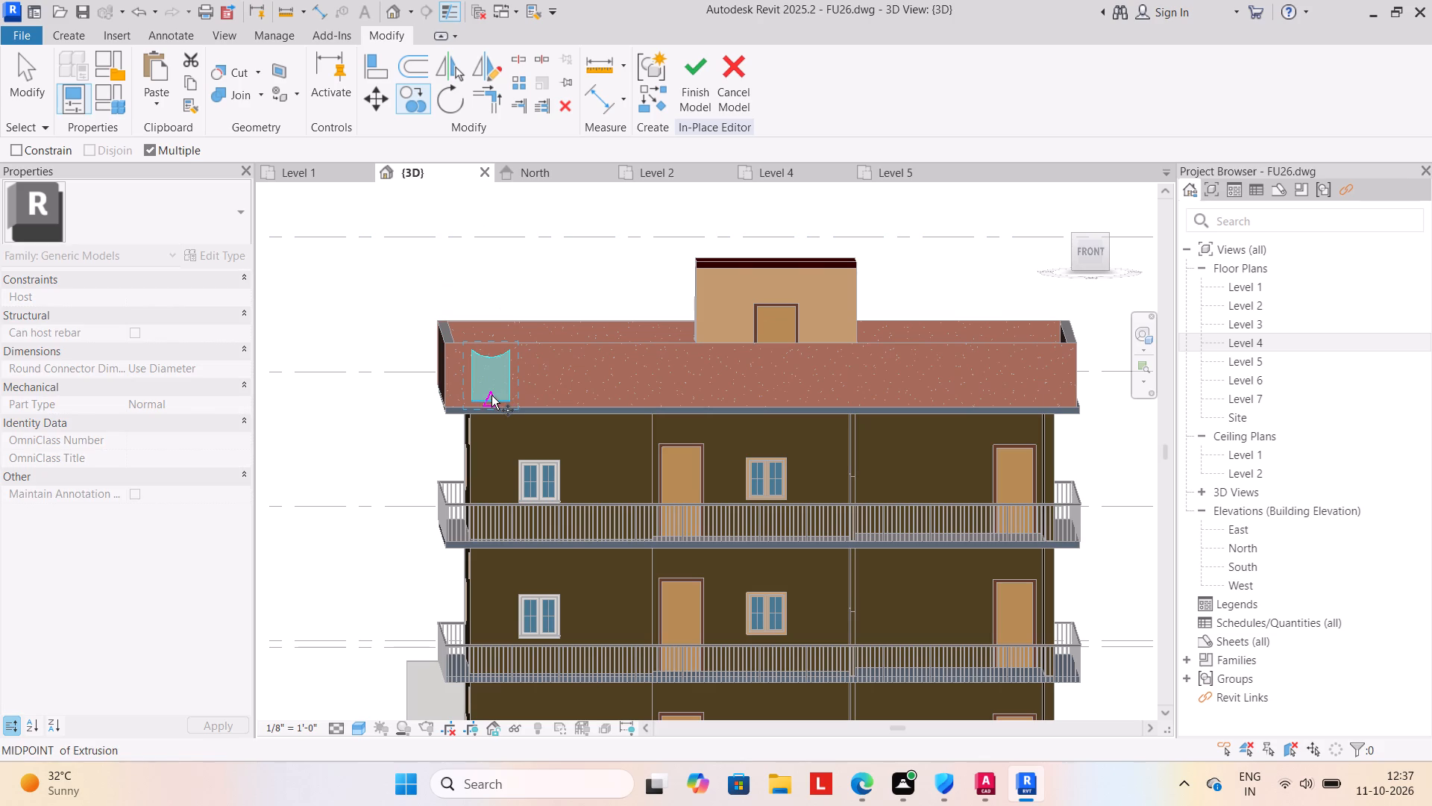
left_click(490, 396)
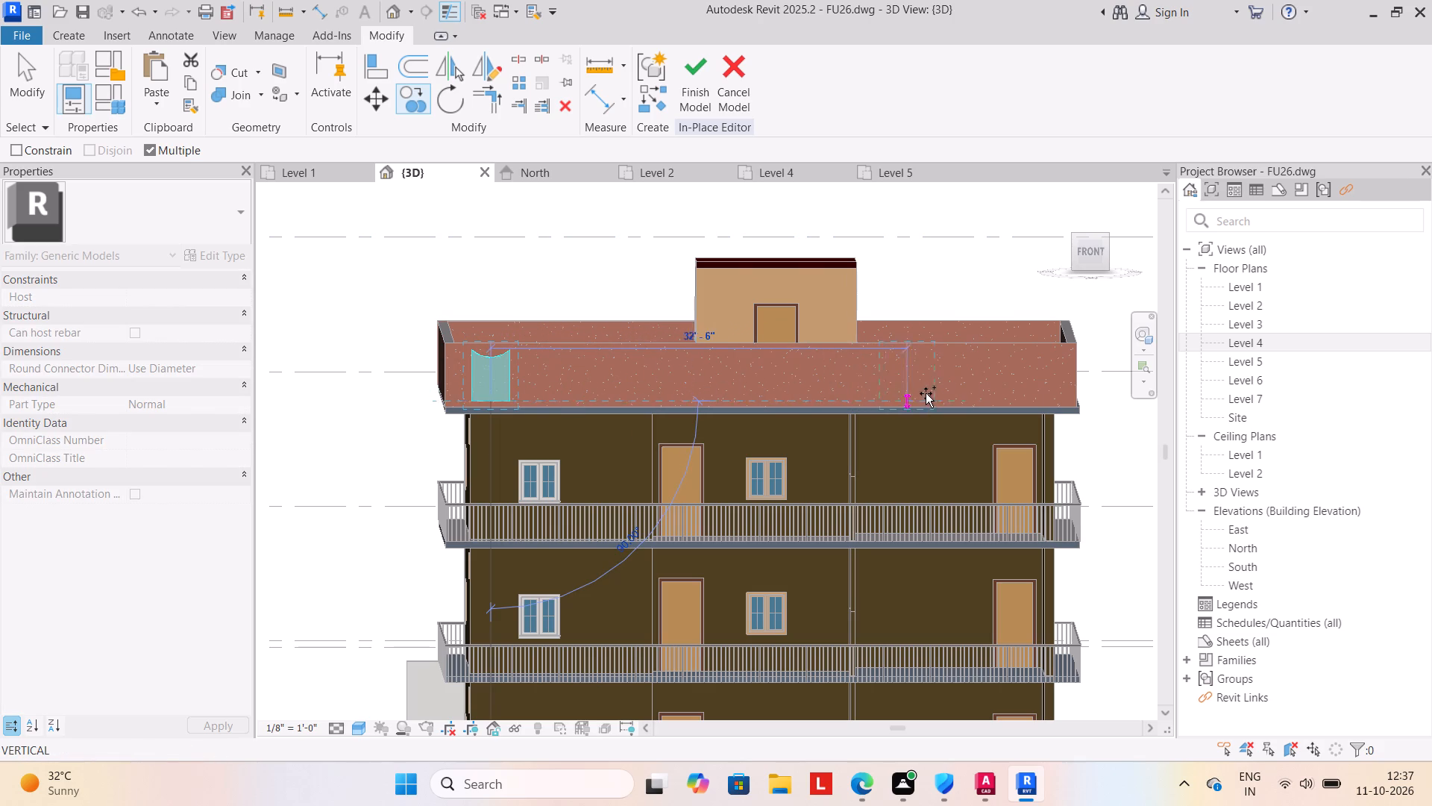
left_click(1025, 390)
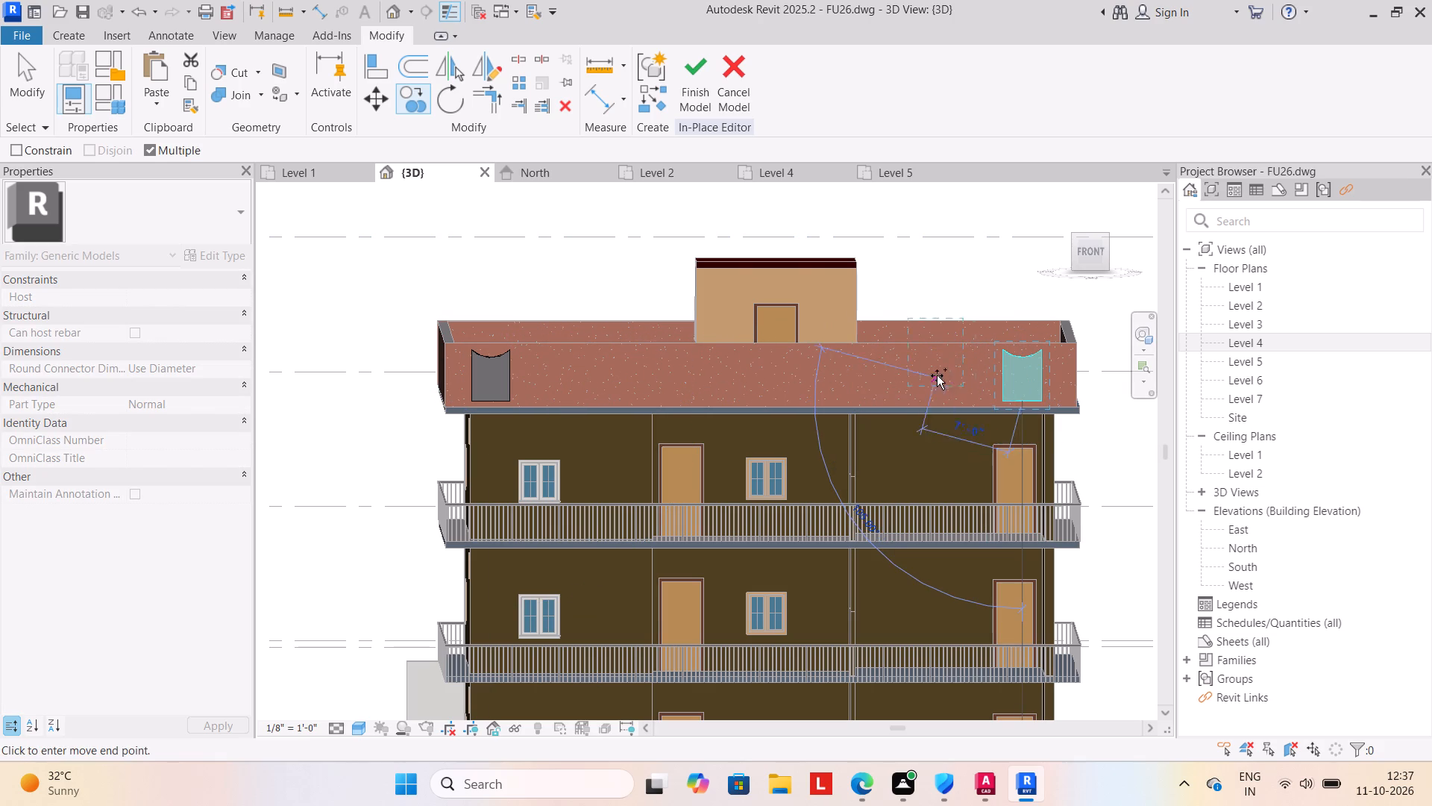
left_click(685, 81)
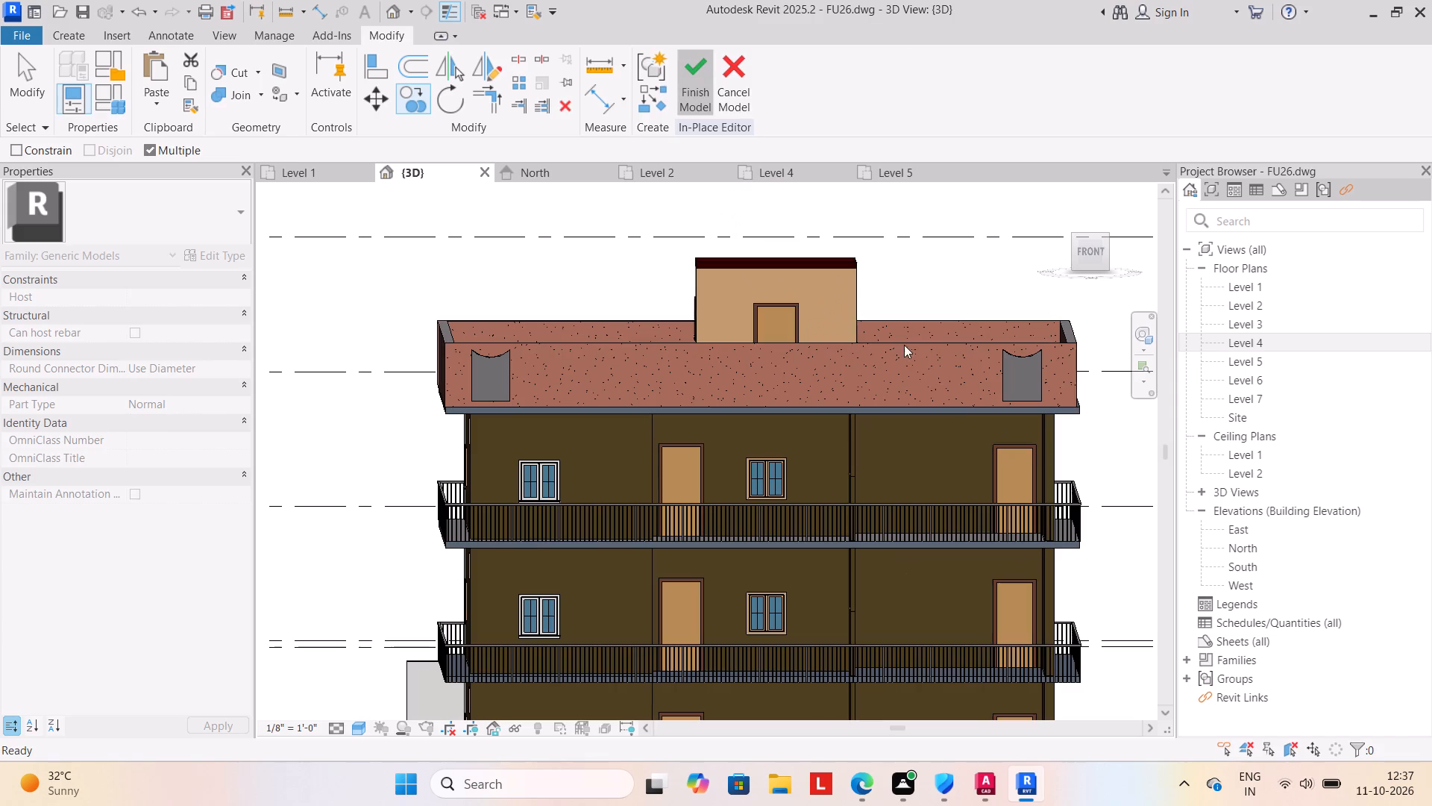
Edit the parapet panel model in place and nudge the copied panel about 4 inches toward the nearest wall end.
left_click(1000, 370)
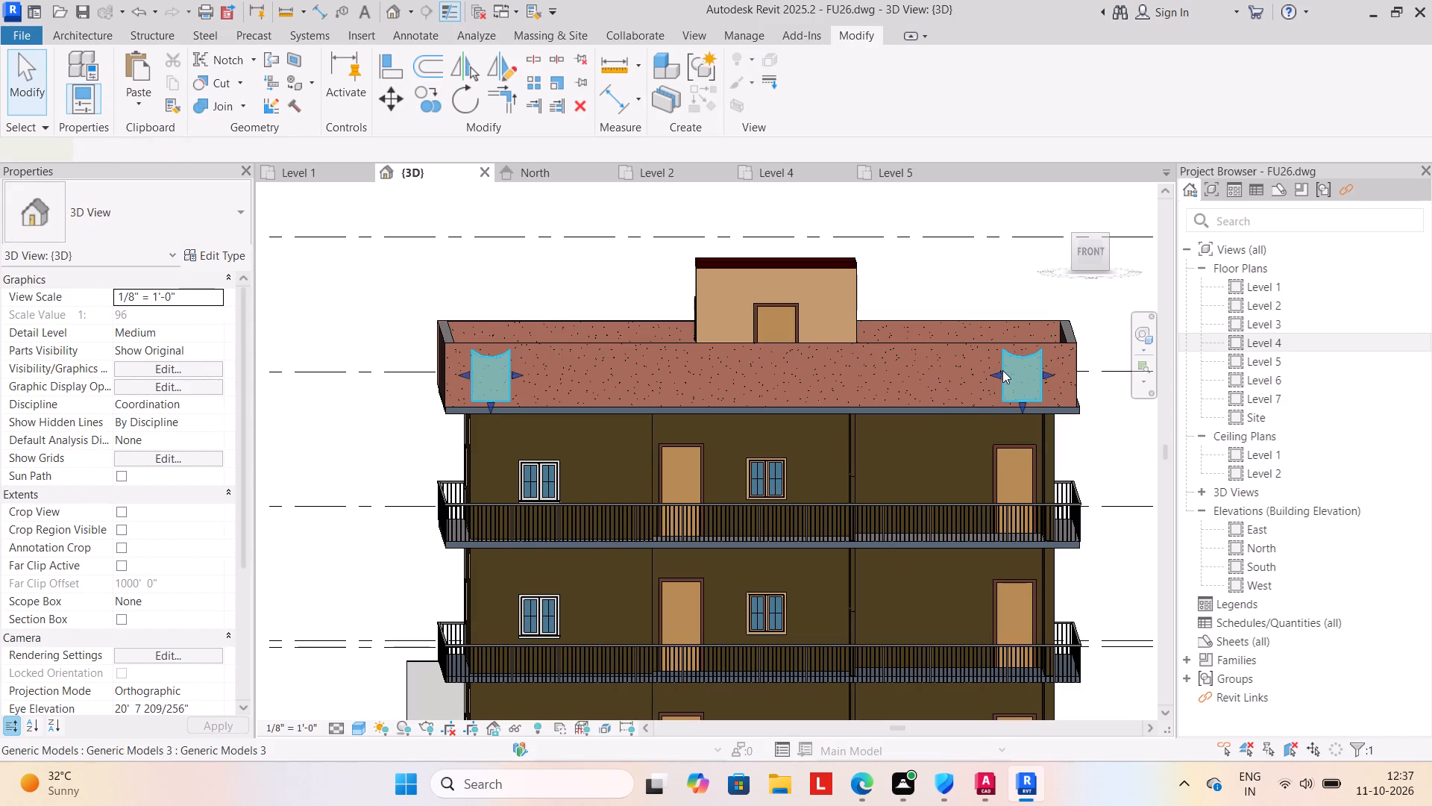
left_click(803, 86)
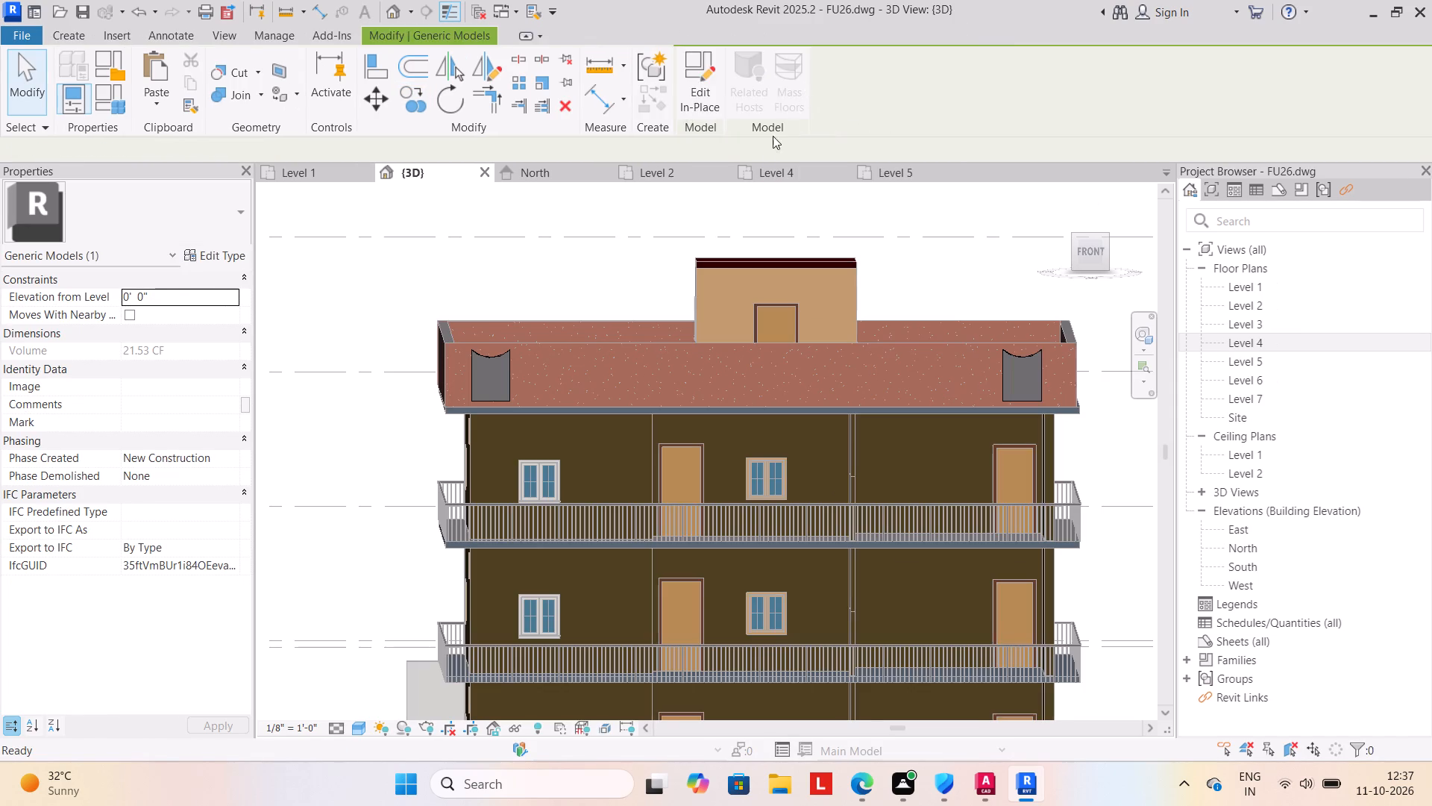
left_click(1007, 386)
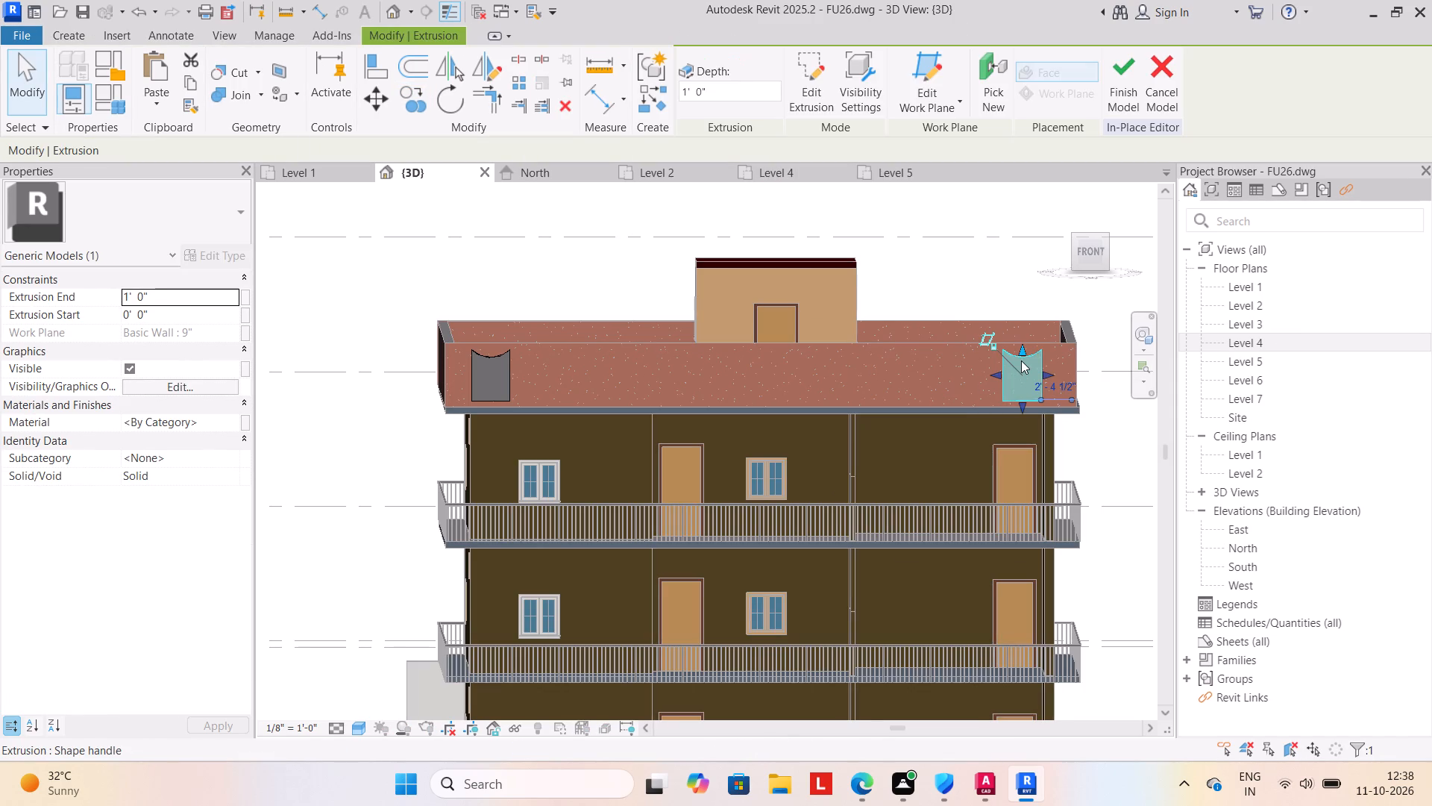
key("Right")
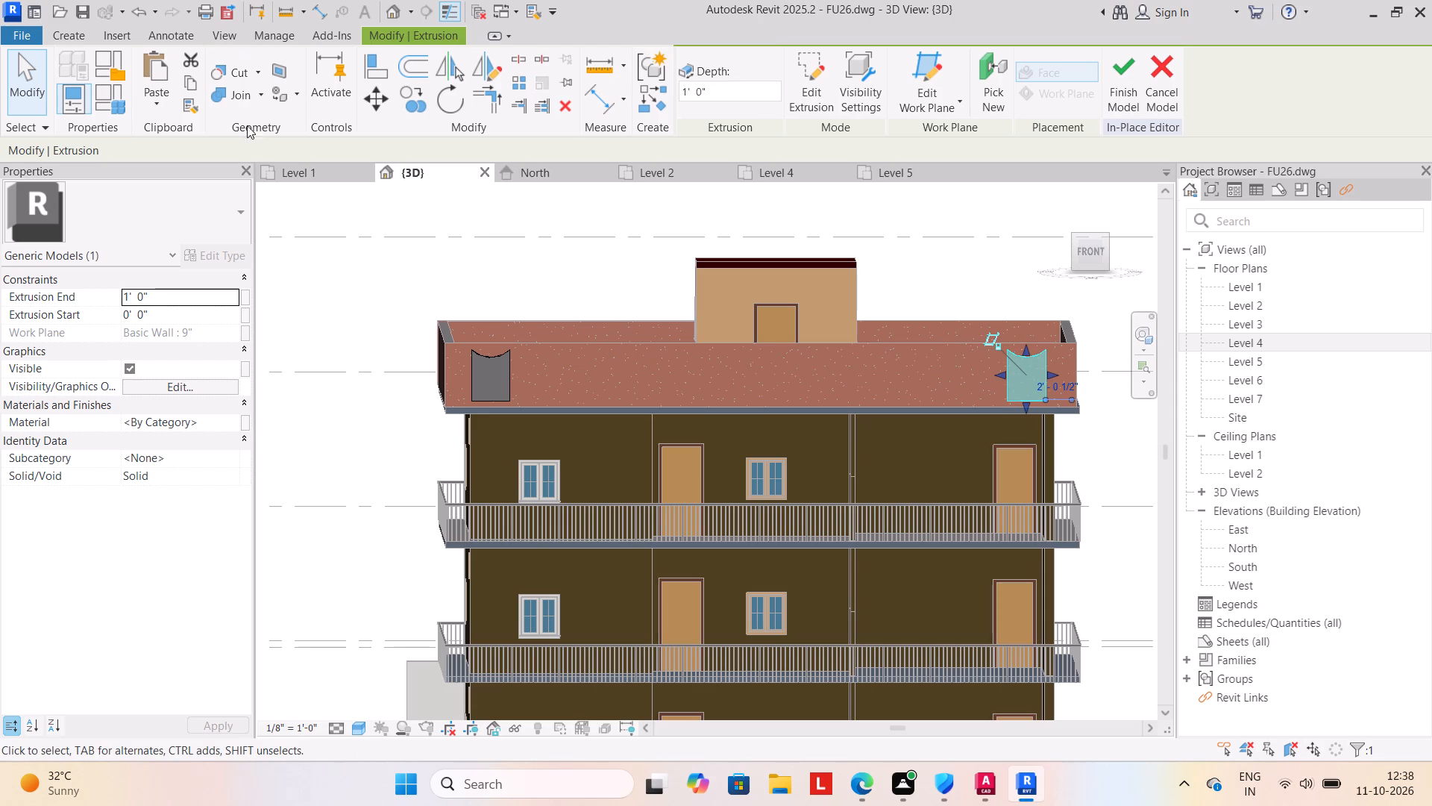
Measure the gap between the parapet wall's end and the near edge of the original panel.
left_click(286, 8)
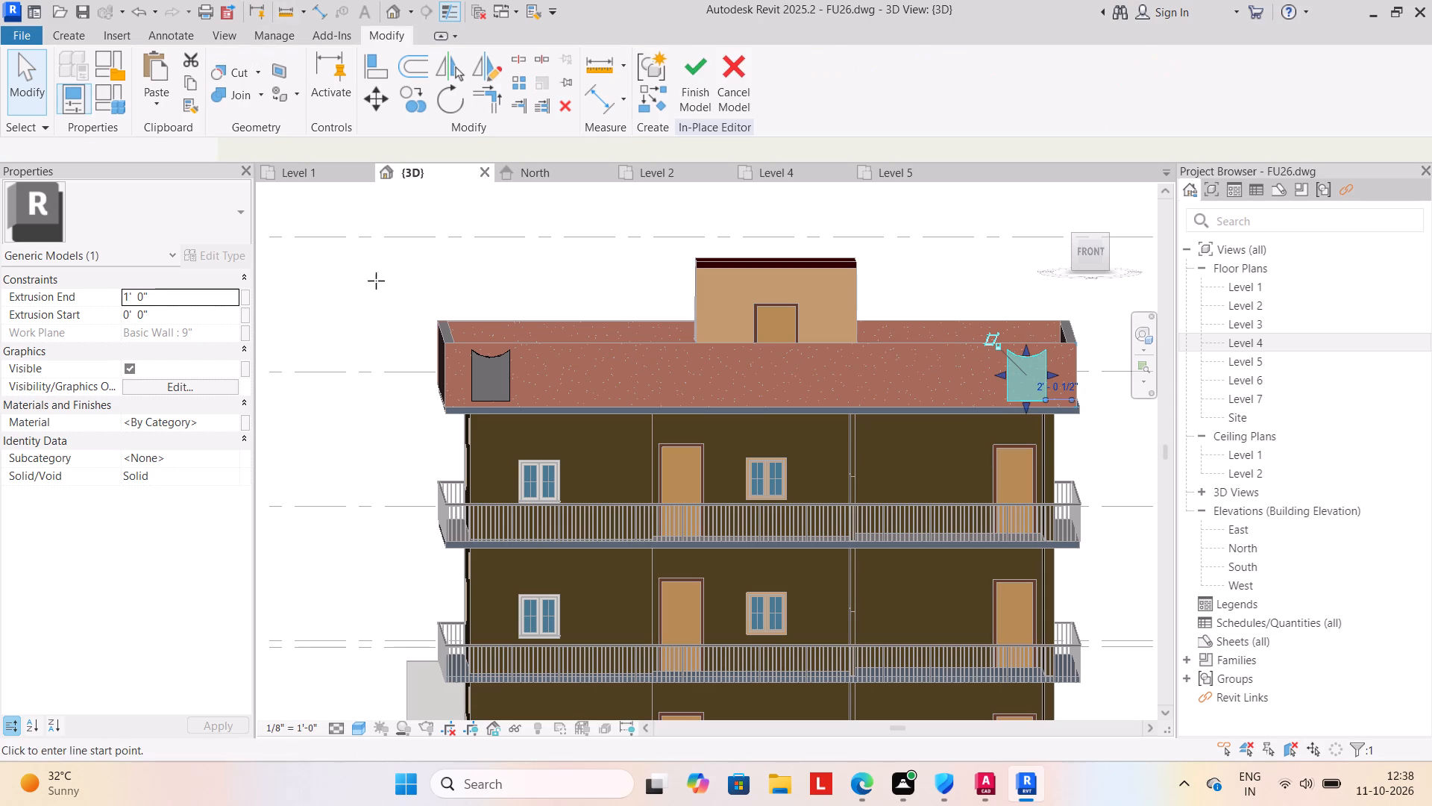
left_click(443, 375)
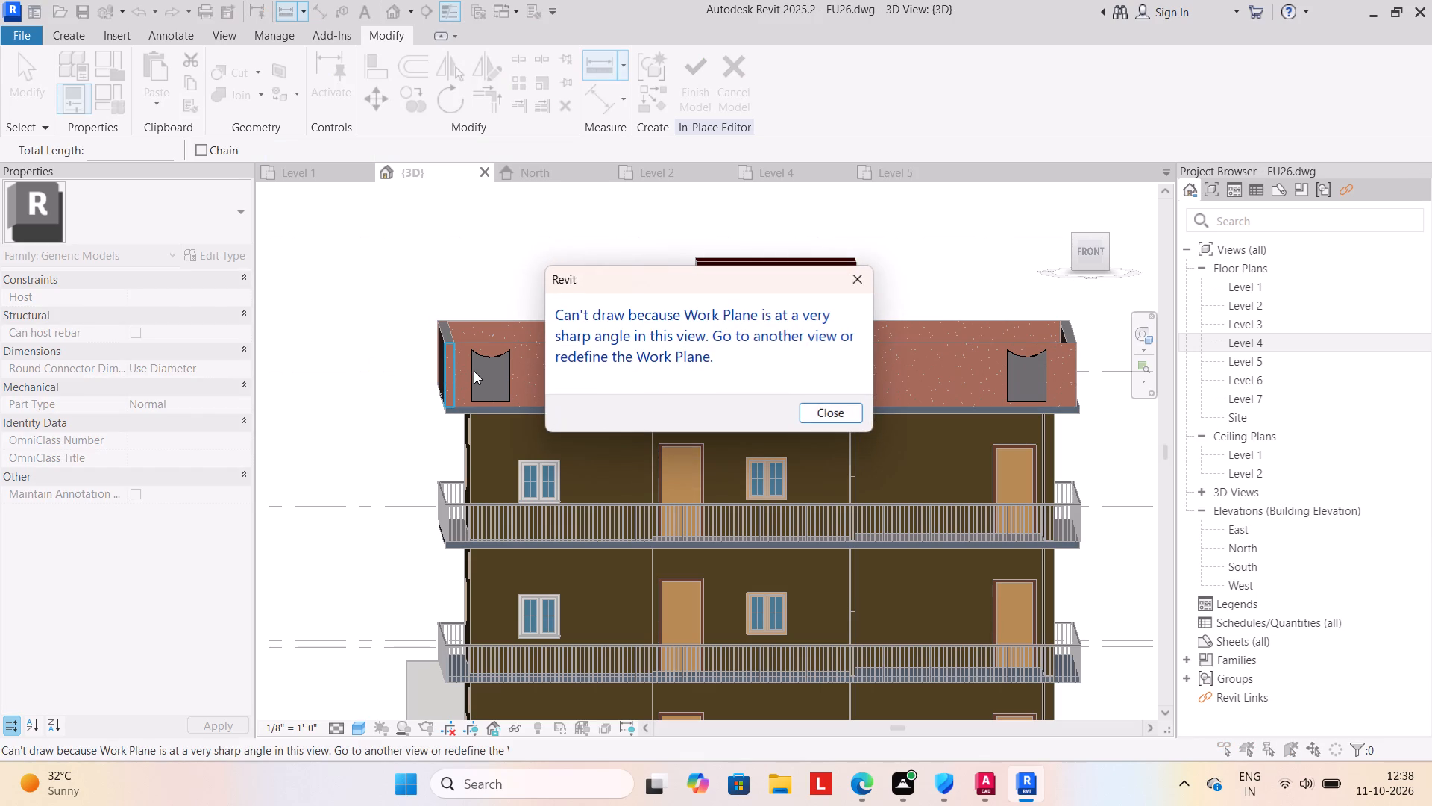
left_click(860, 276)
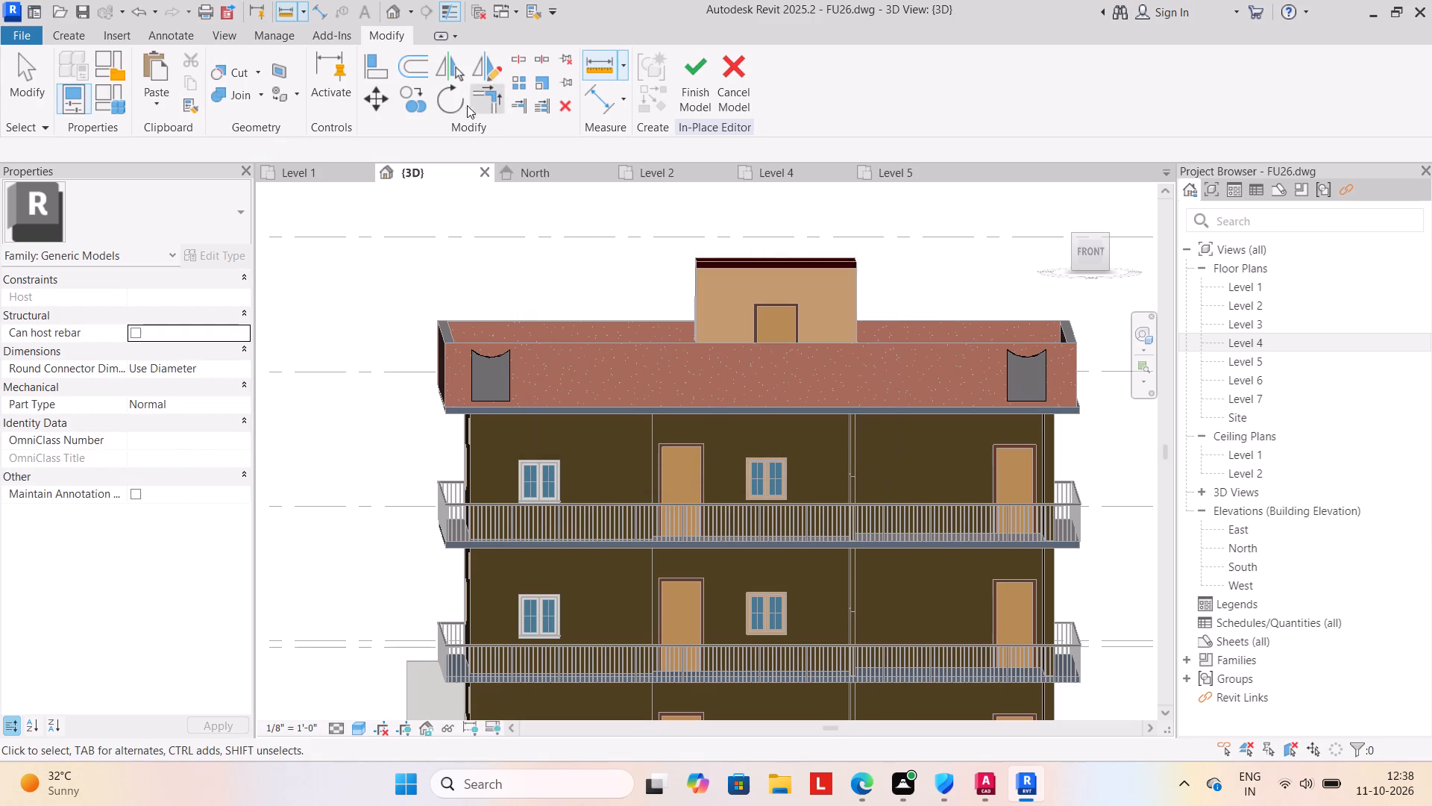
left_click(283, 5)
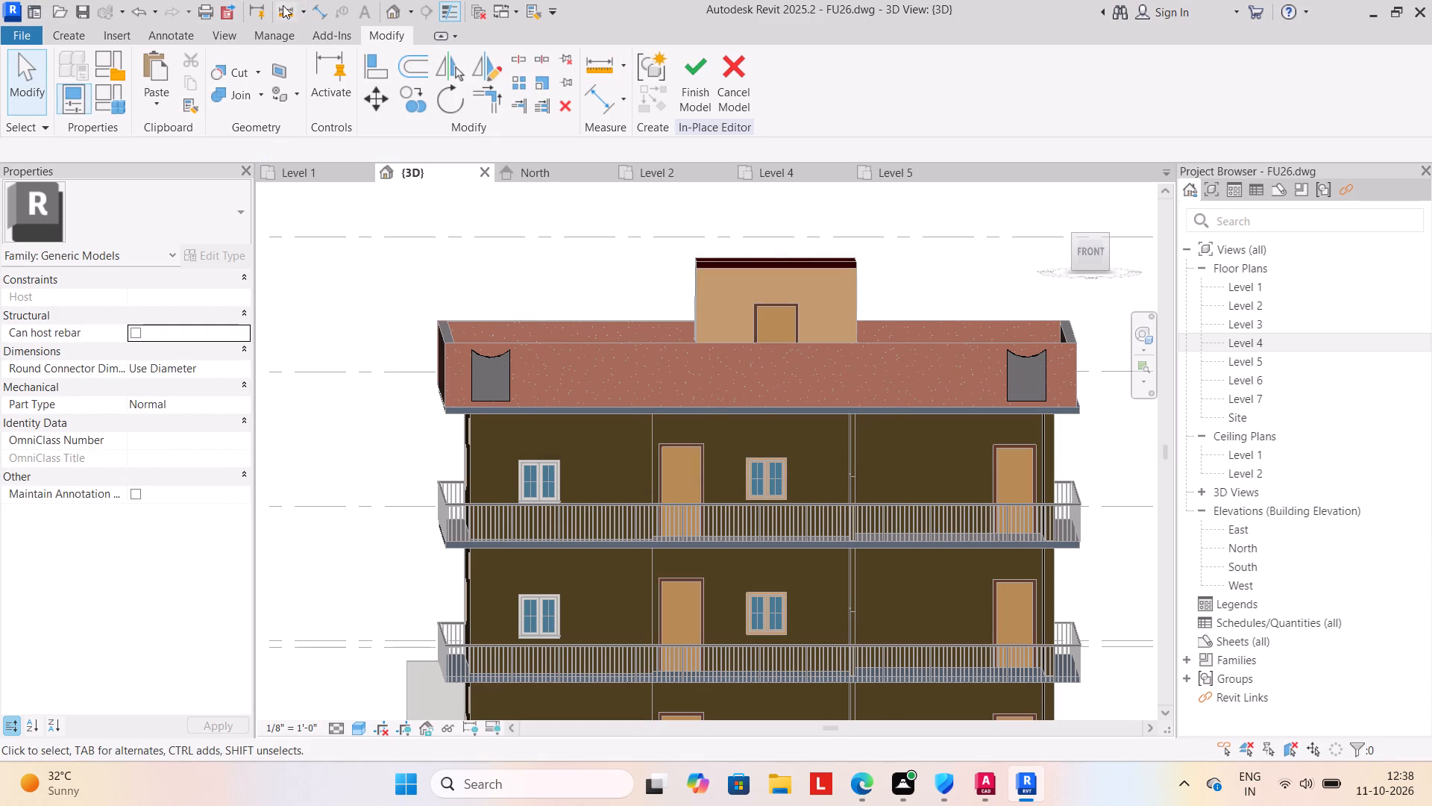
left_click(450, 378)
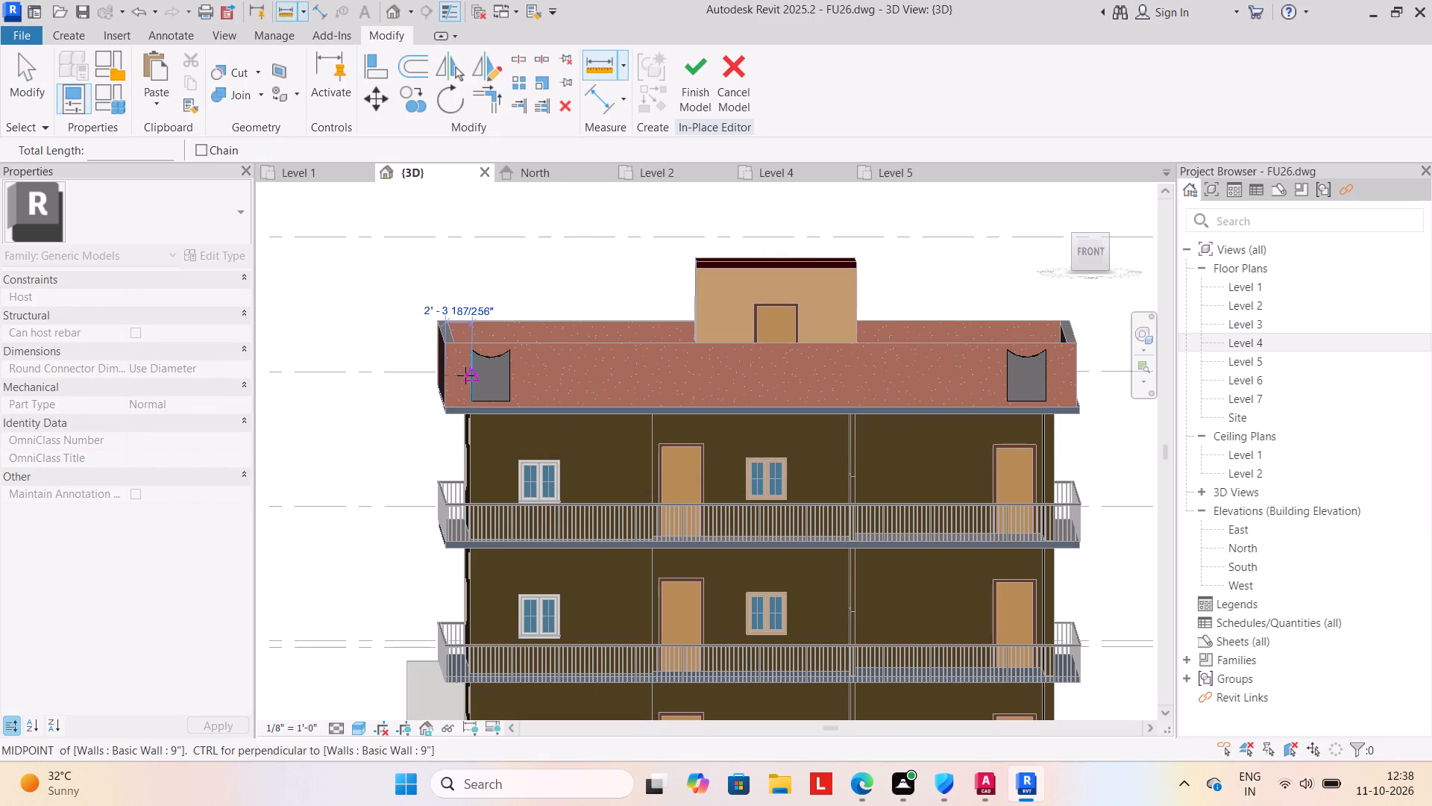
key("Escape")
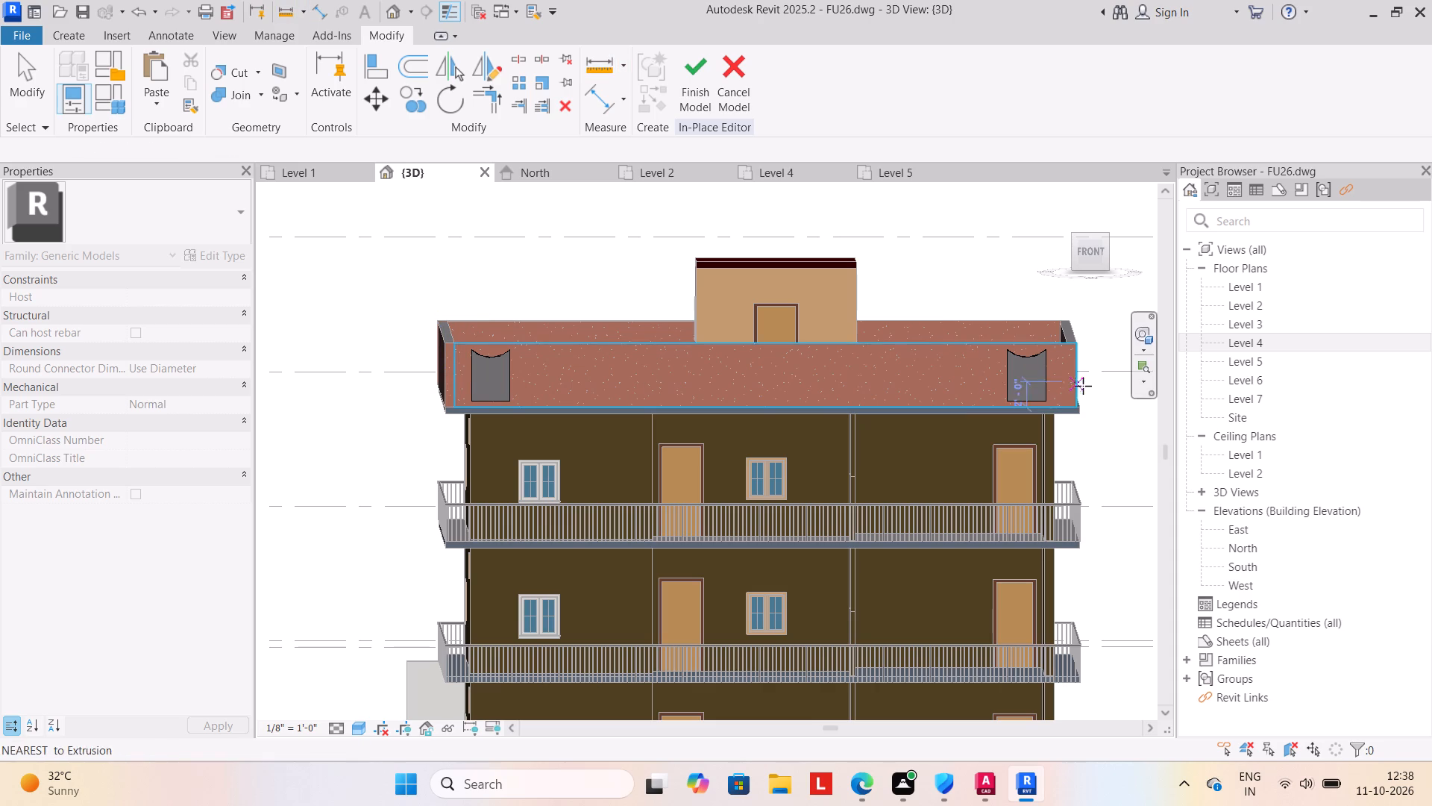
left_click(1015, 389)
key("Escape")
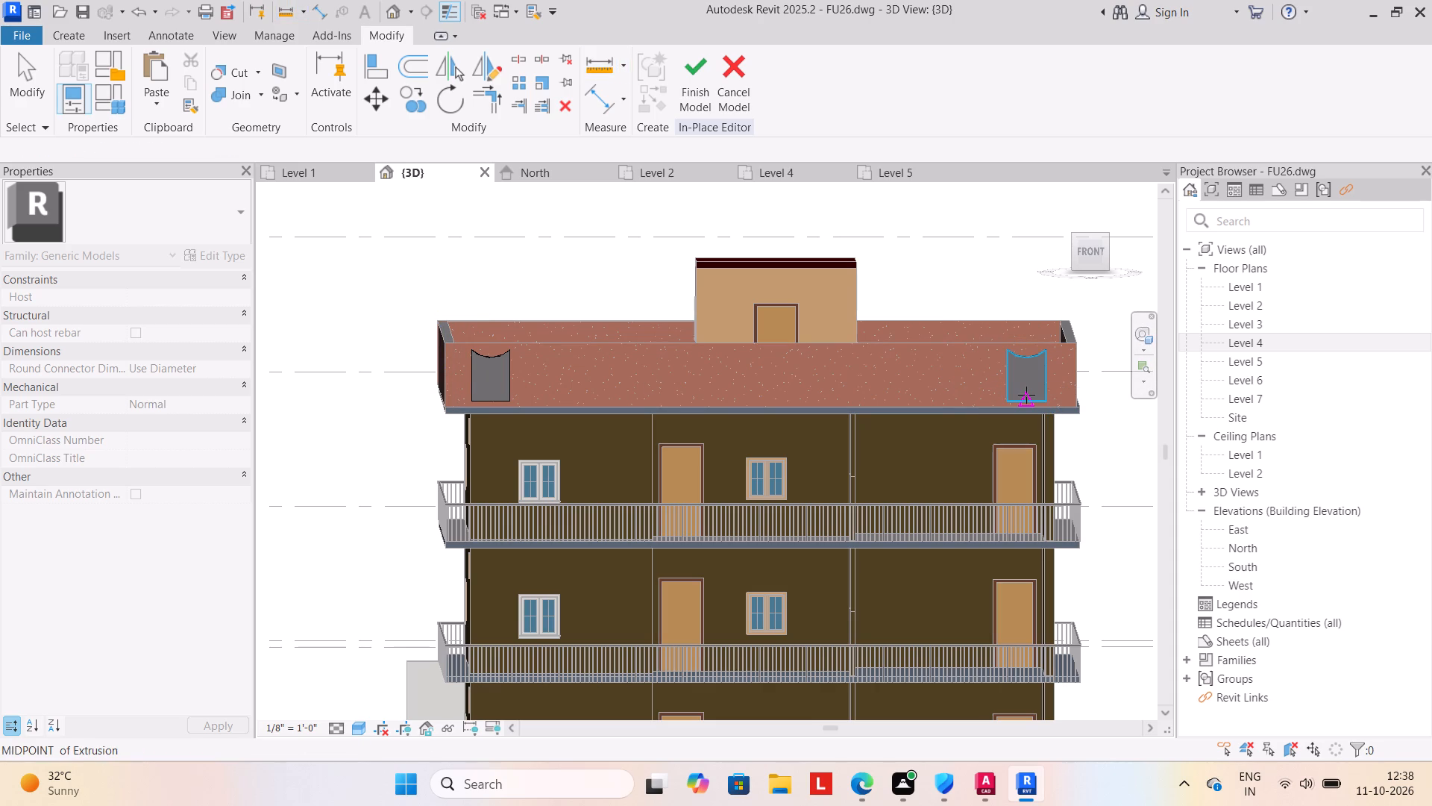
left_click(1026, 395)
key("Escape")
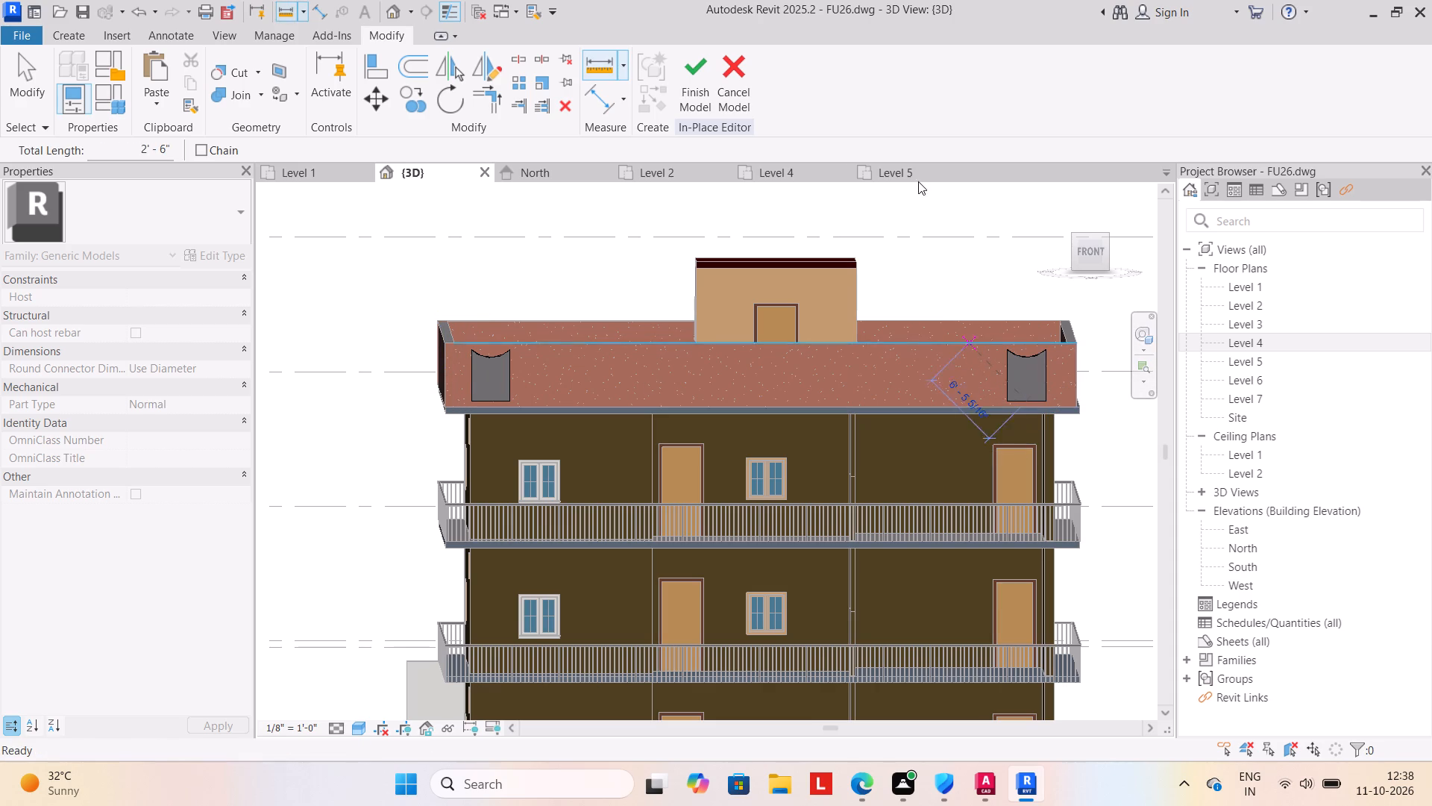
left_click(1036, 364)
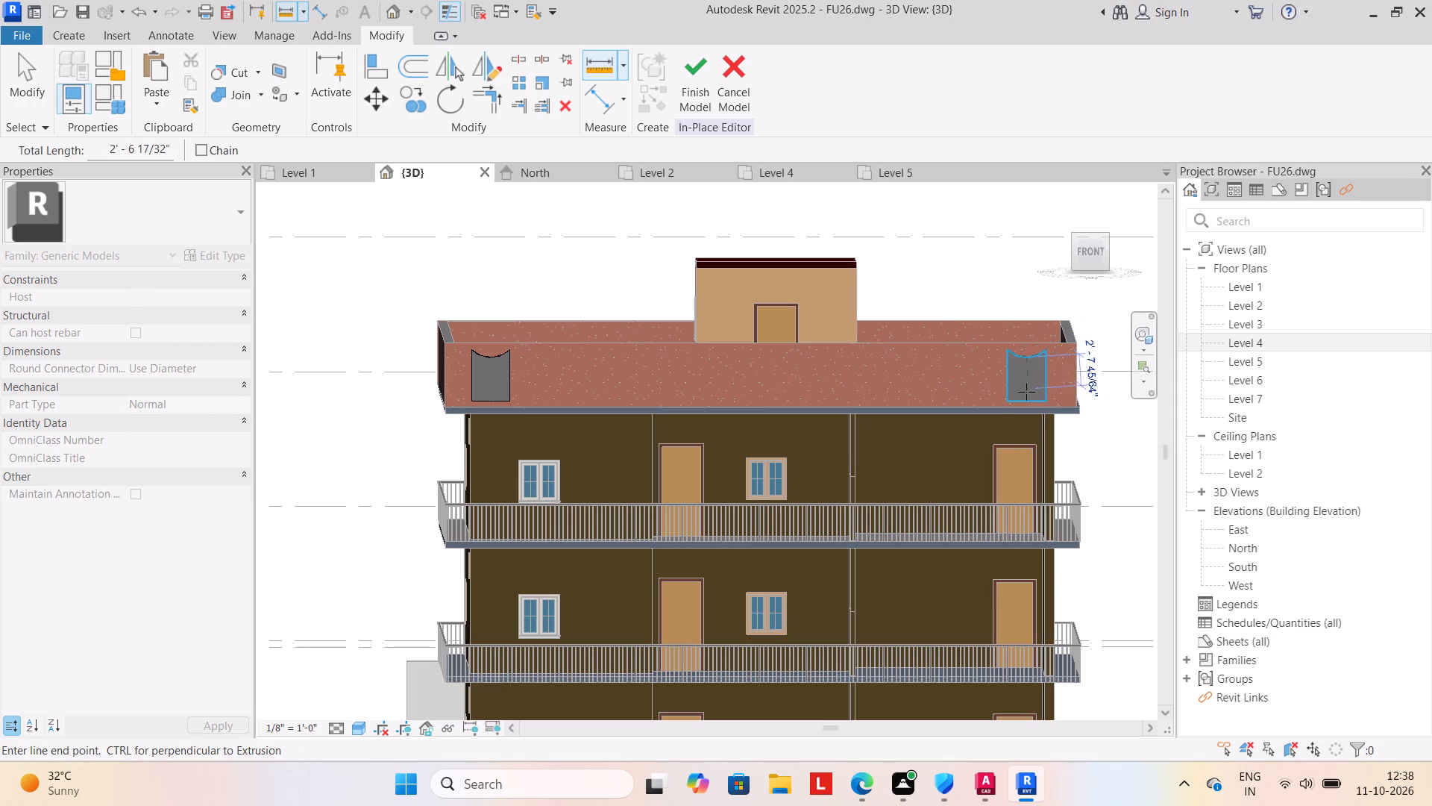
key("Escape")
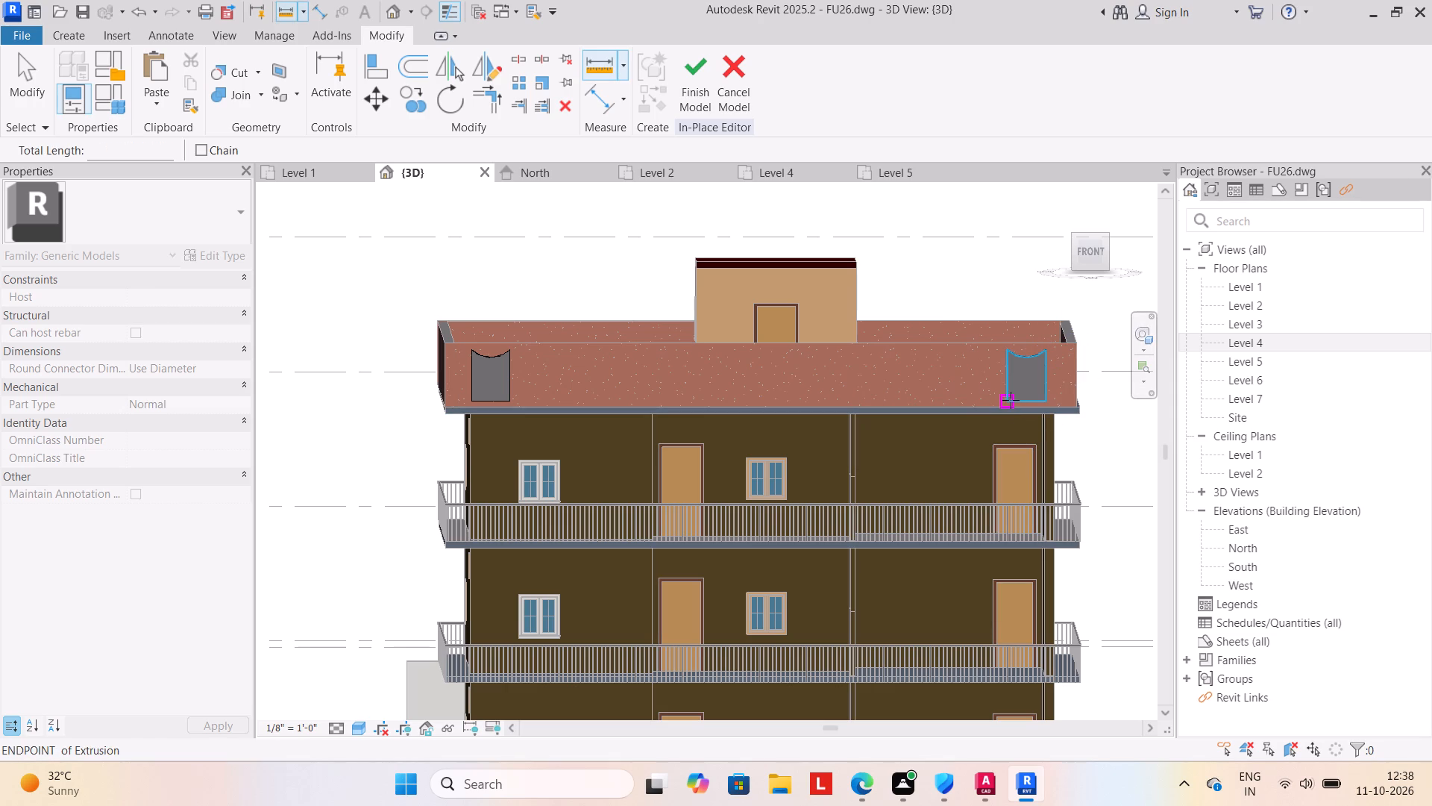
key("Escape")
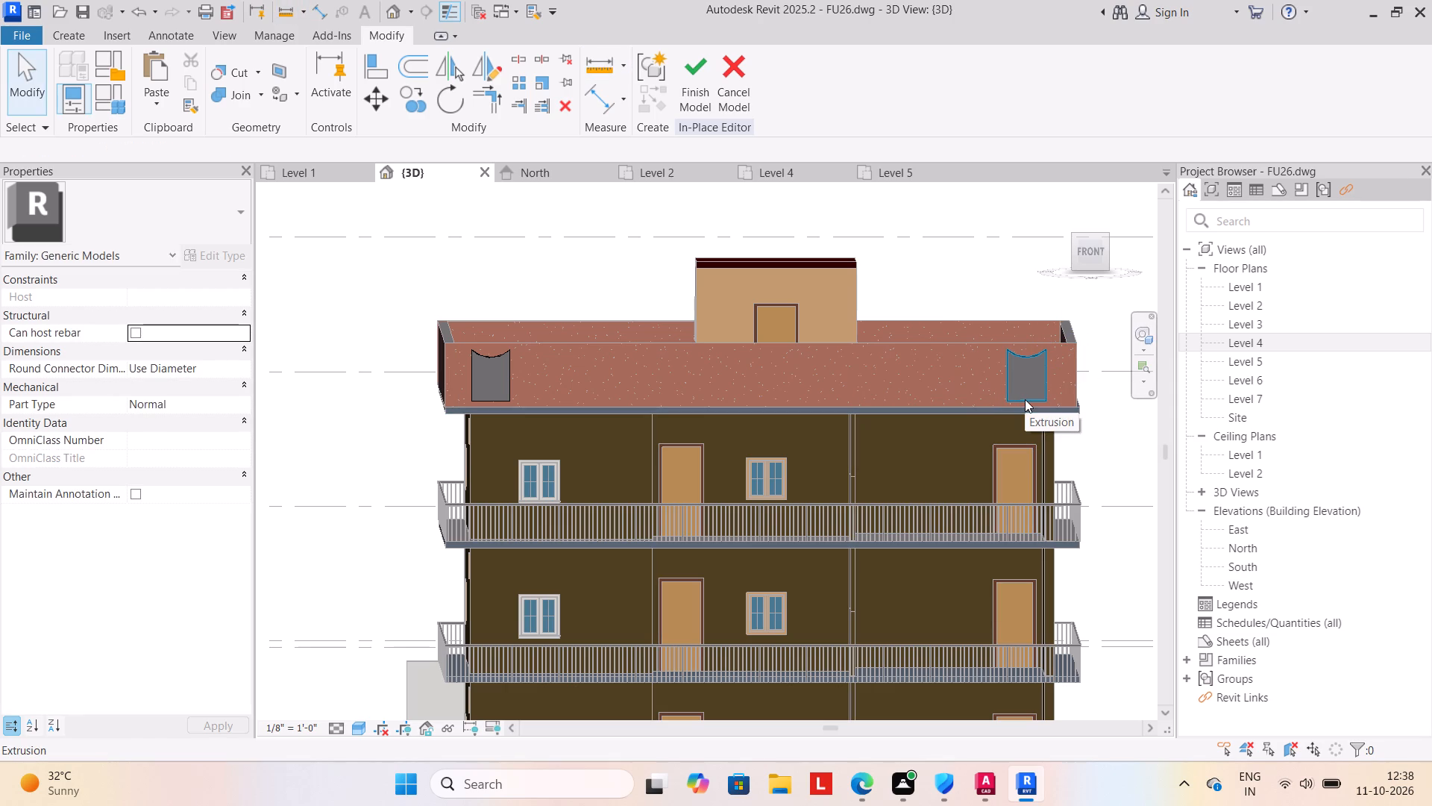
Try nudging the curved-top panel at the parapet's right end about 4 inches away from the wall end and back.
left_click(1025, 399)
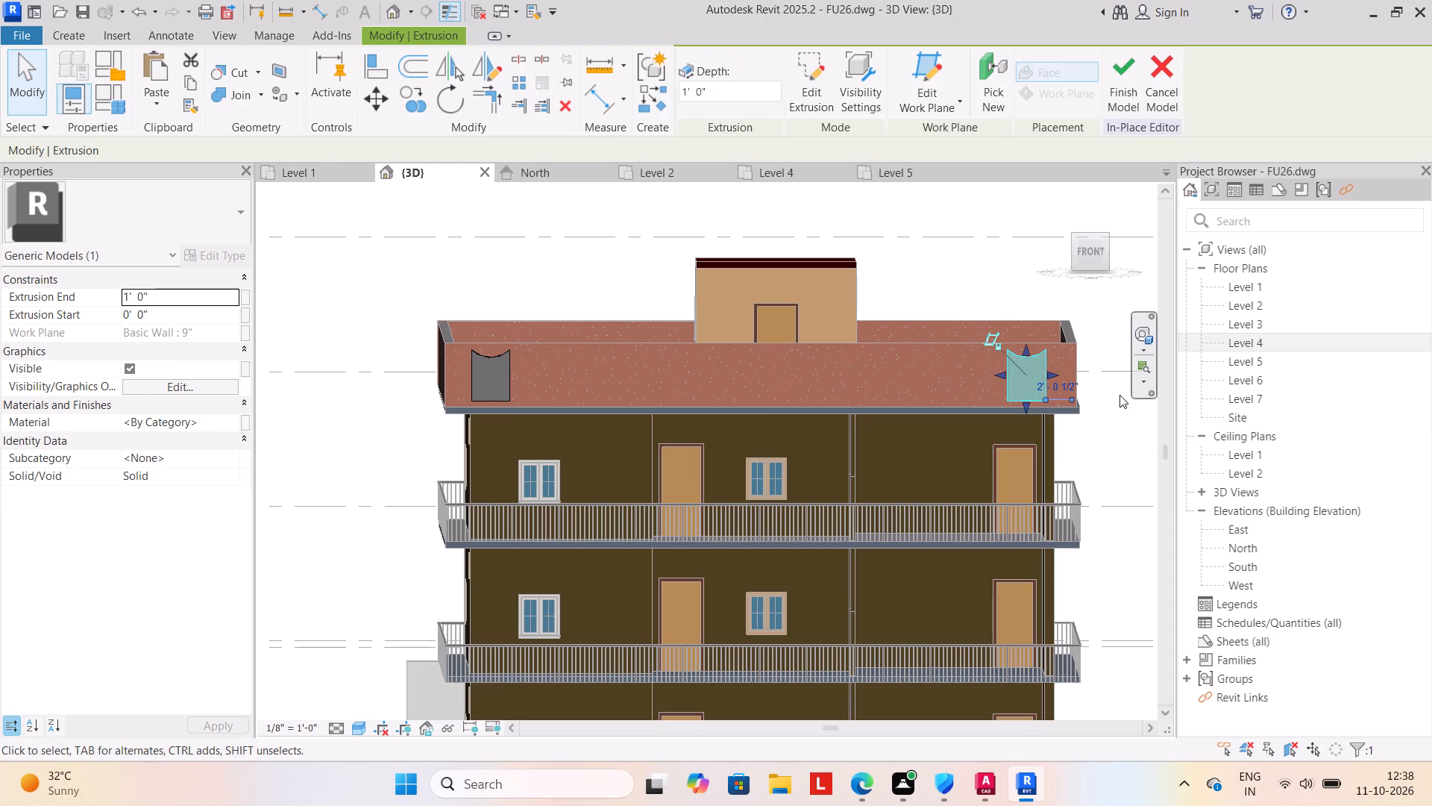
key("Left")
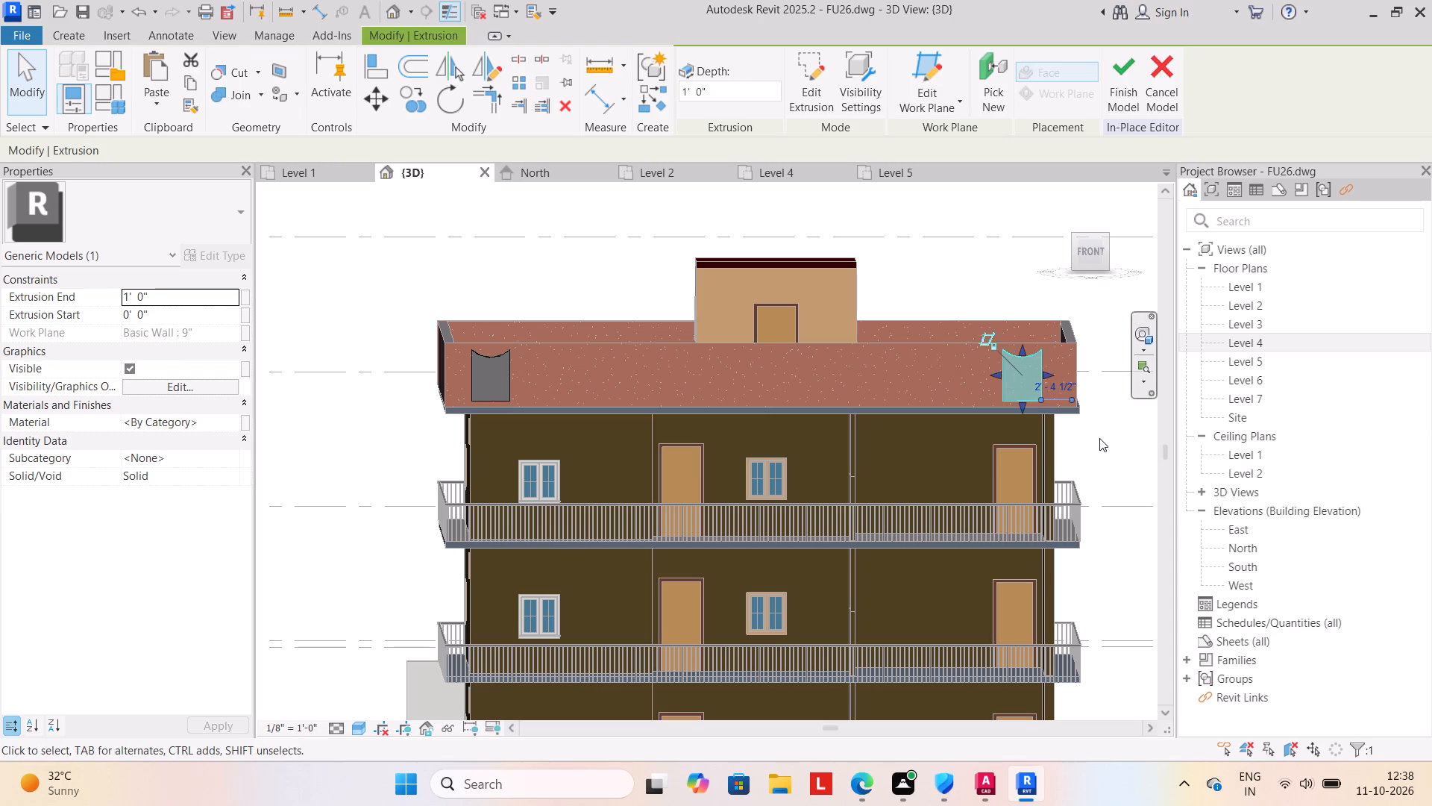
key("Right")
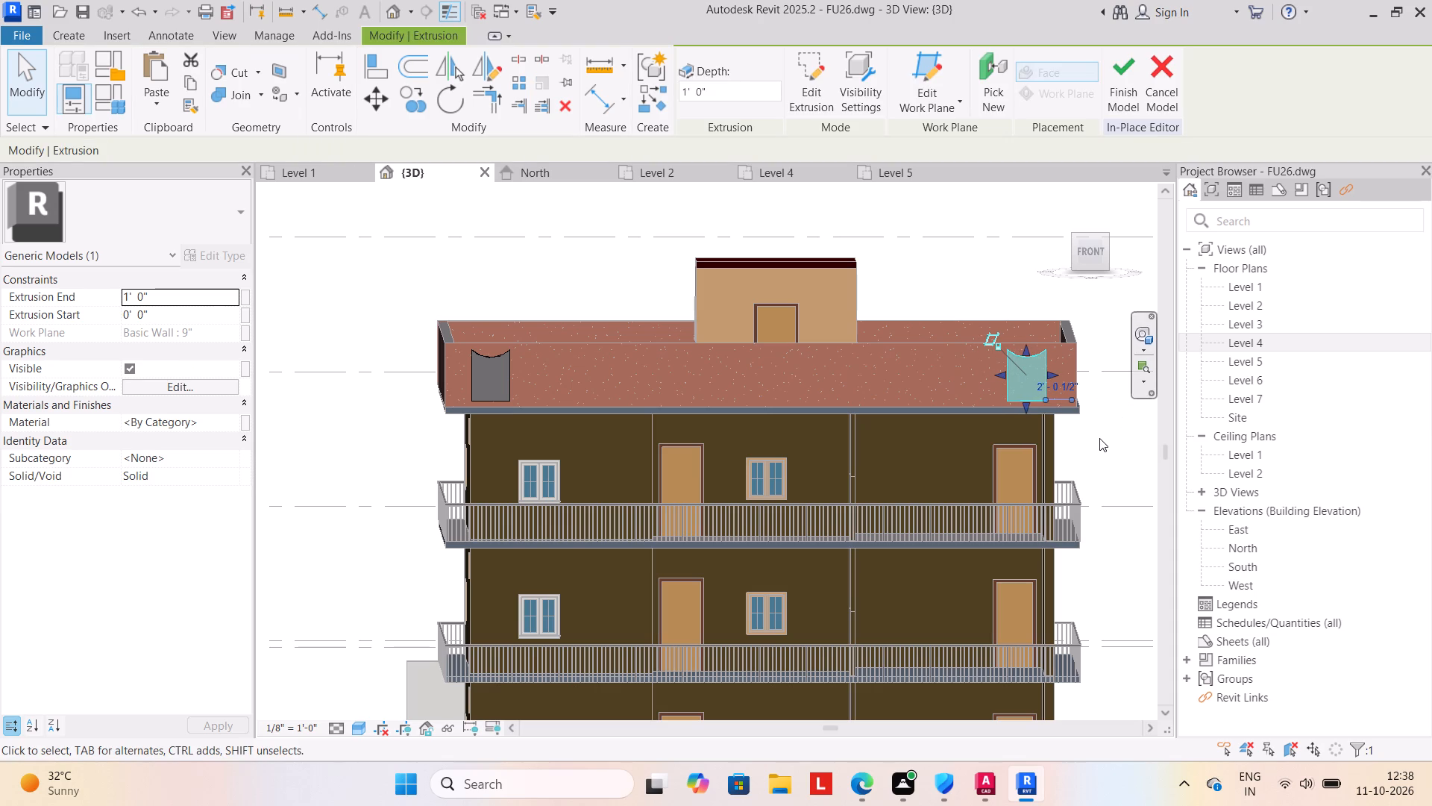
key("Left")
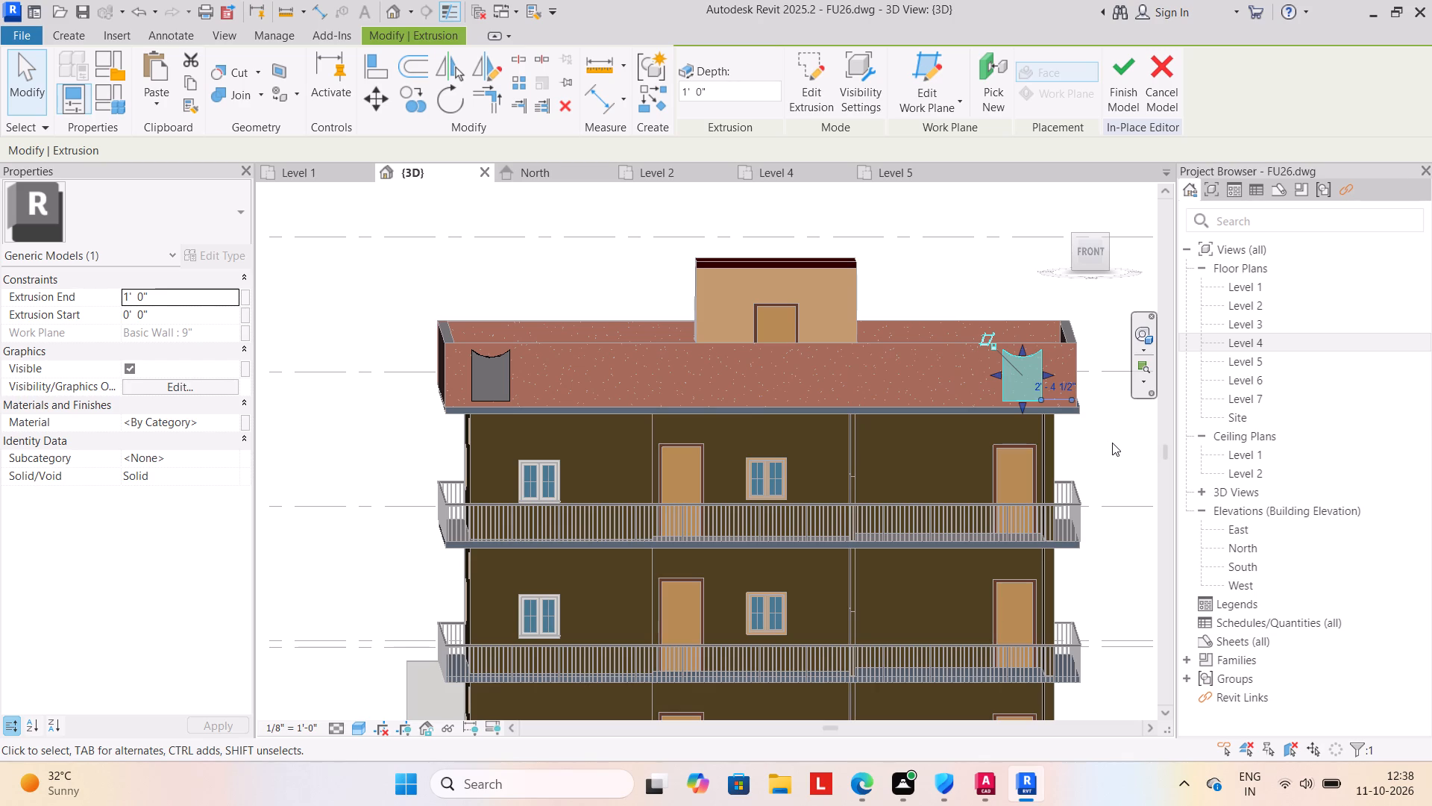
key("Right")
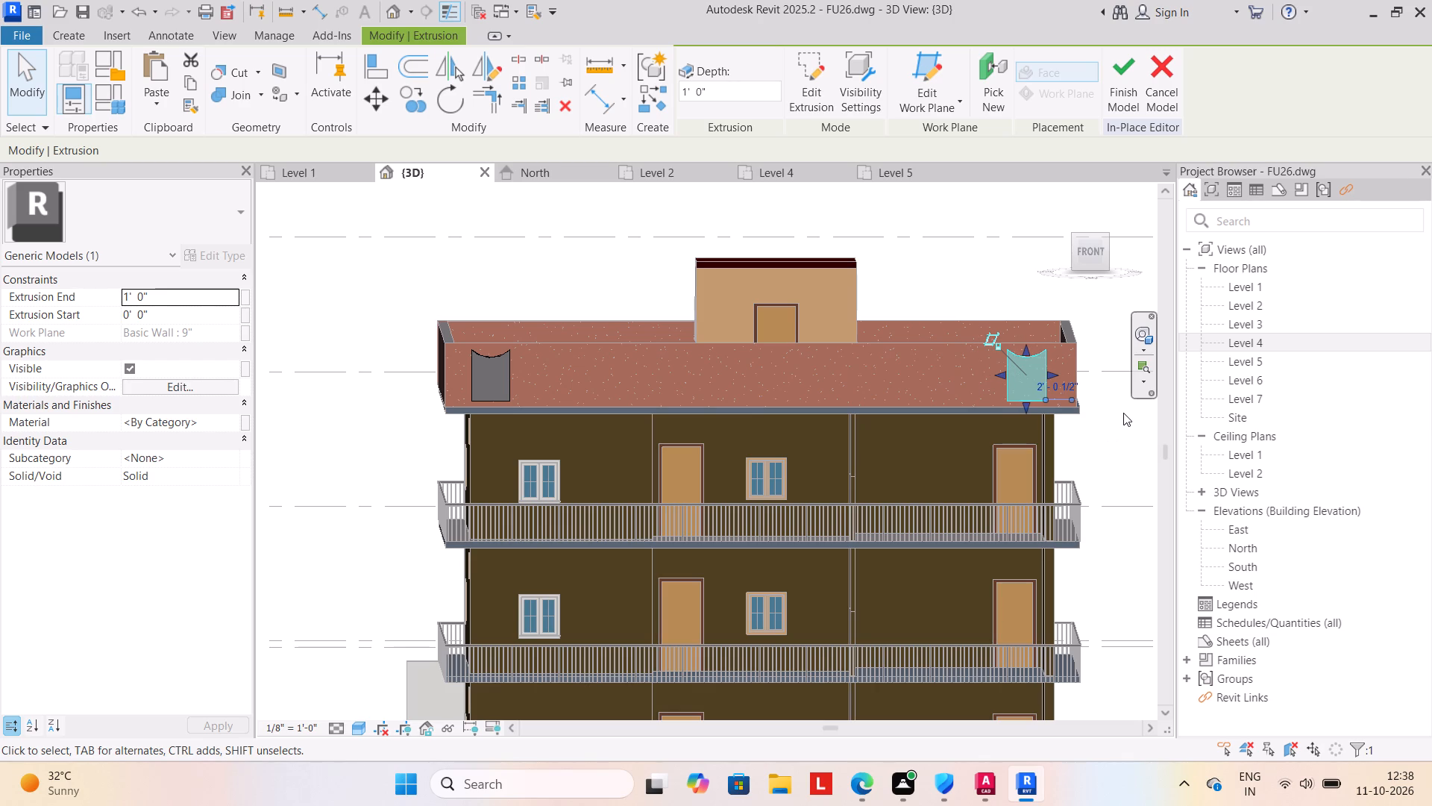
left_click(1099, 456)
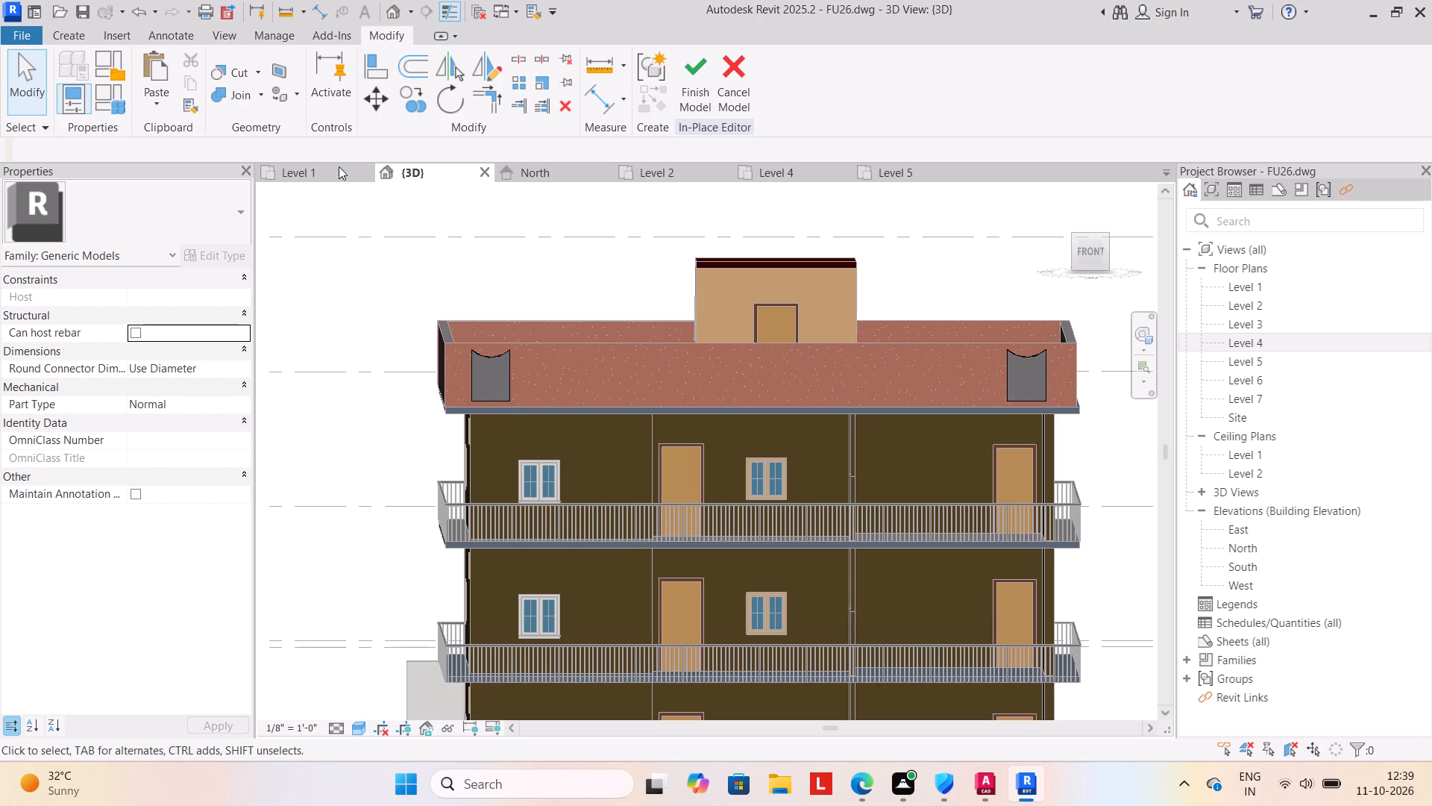
Finish the in-place model containing the two curved-top parapet panels.
left_click(687, 80)
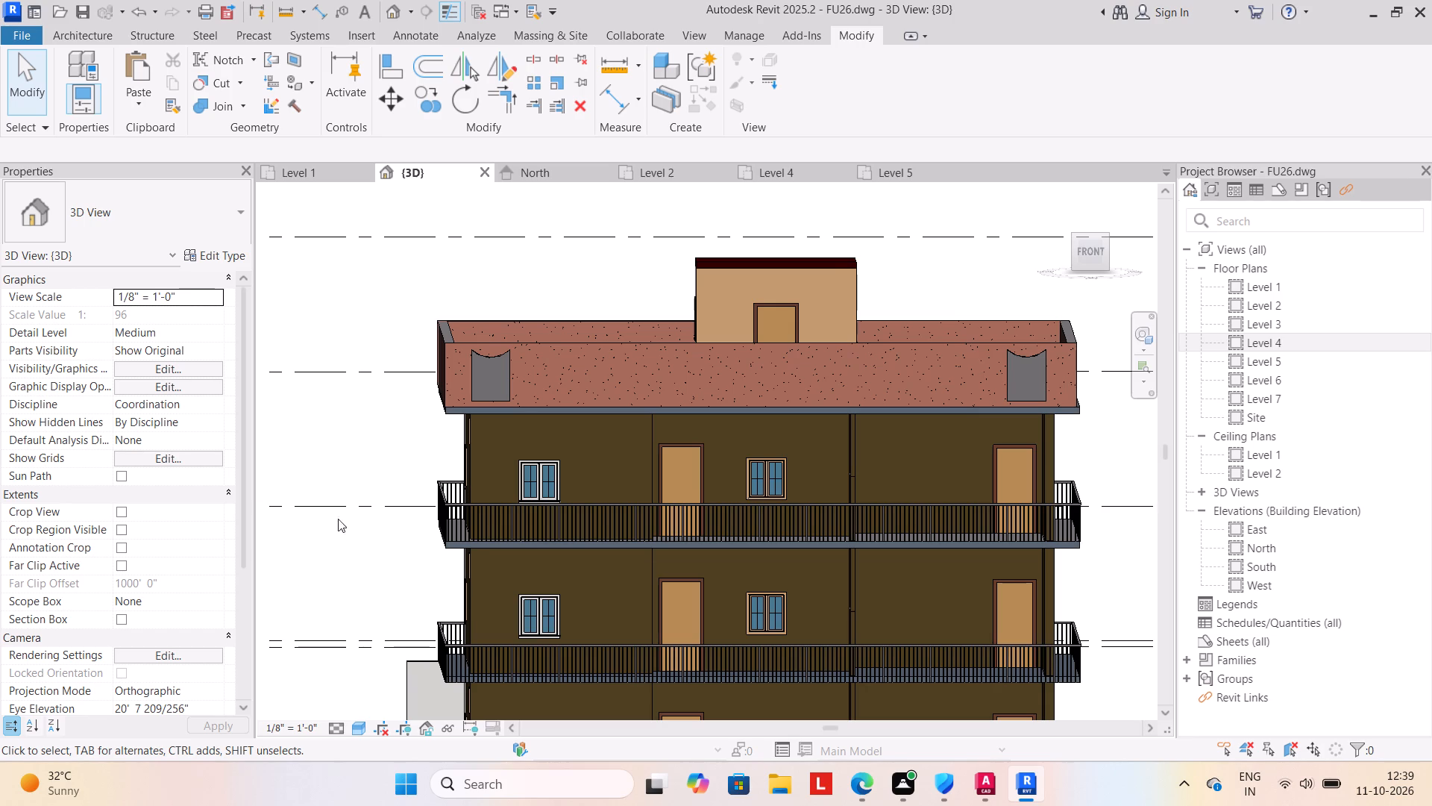
Create a new in-place model in the Generic Models category, keeping the default name.
left_click(89, 32)
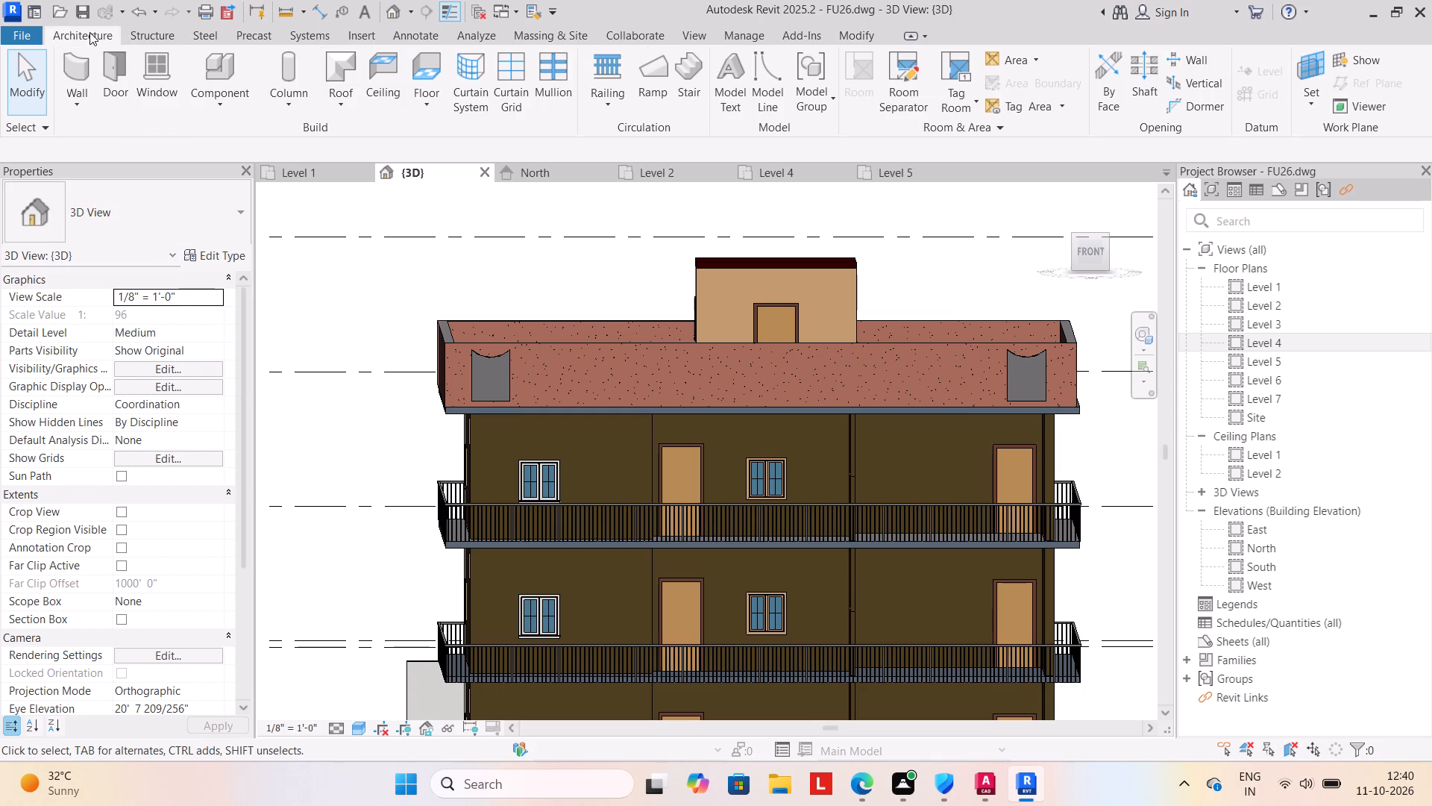
left_click(214, 106)
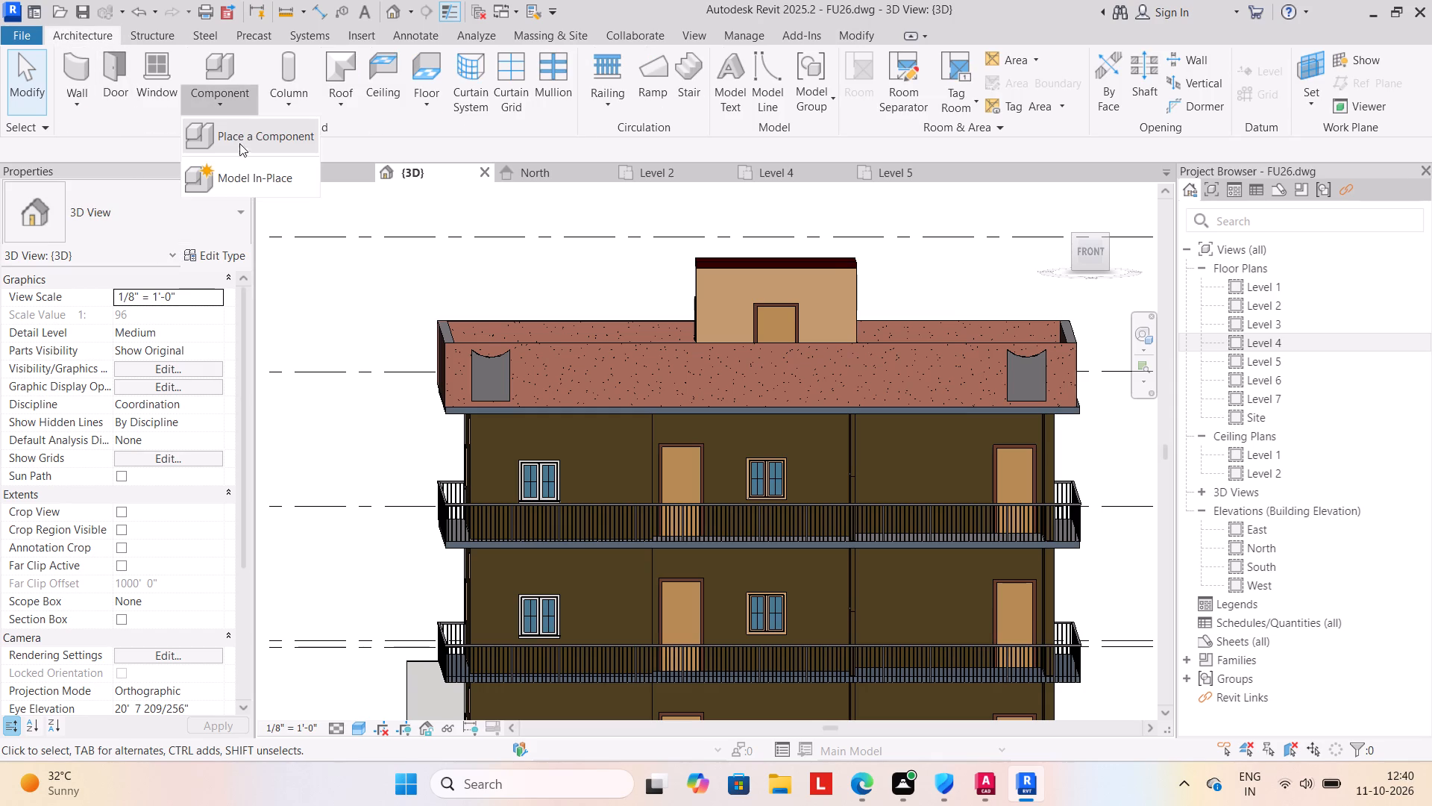
left_click(241, 175)
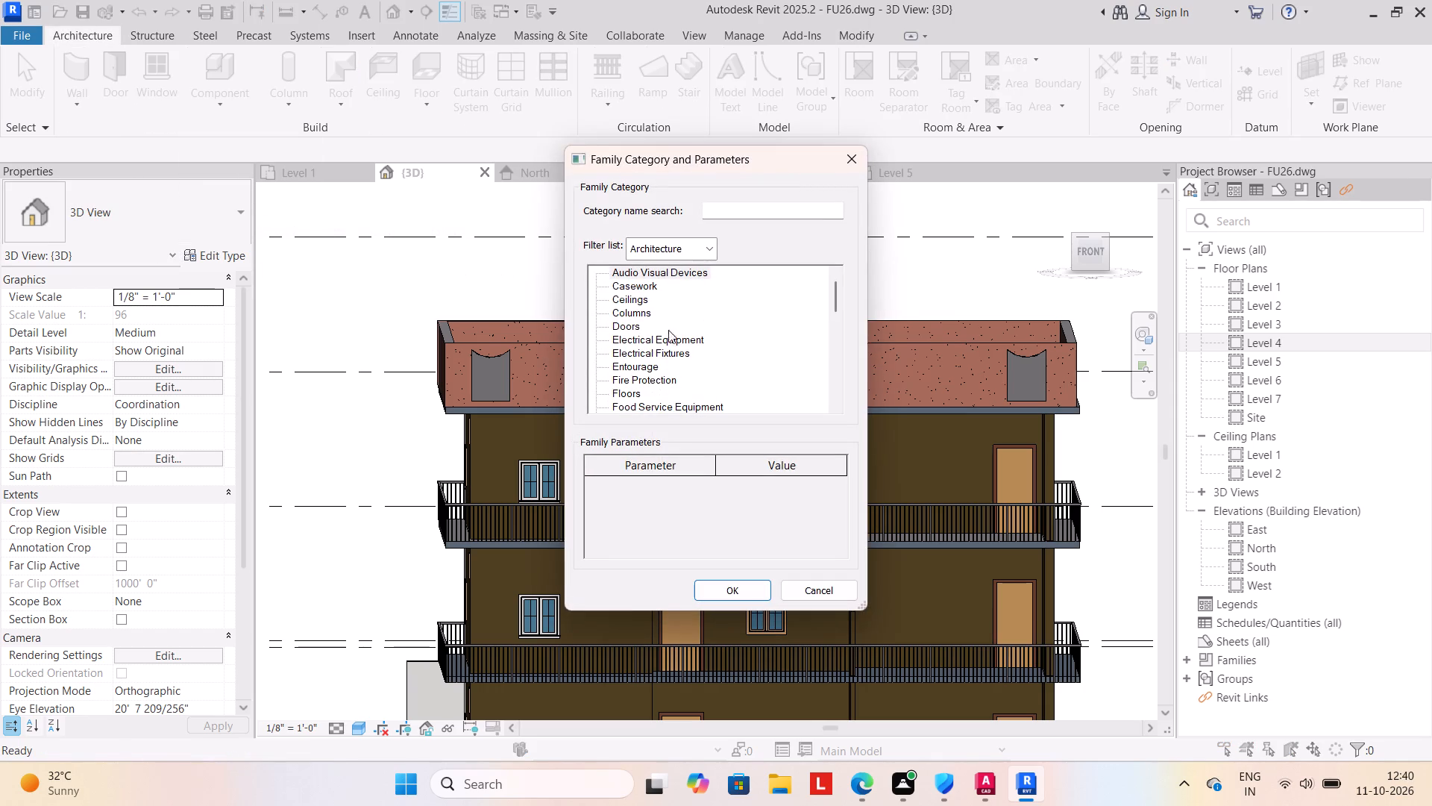
scroll(690, 359, "down", 3)
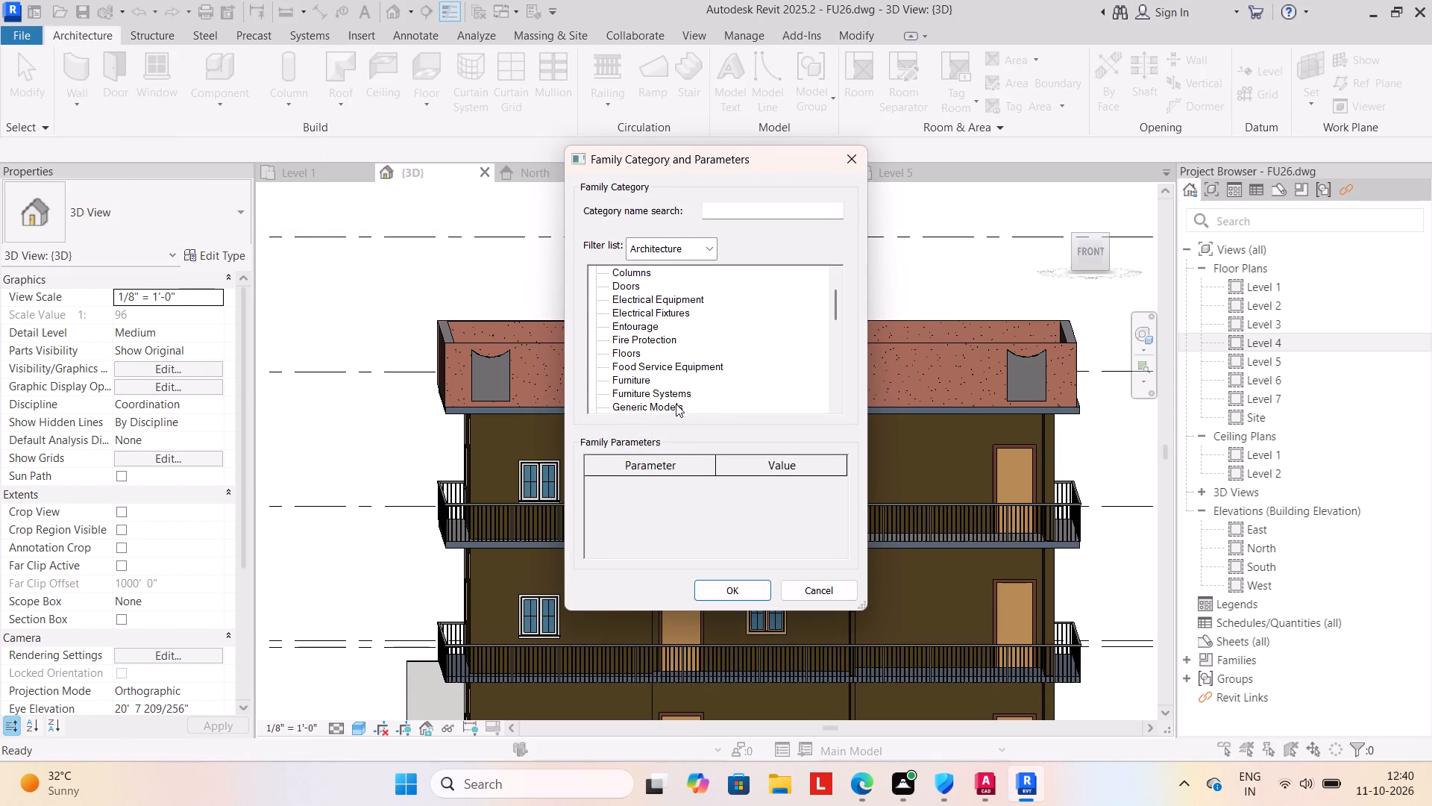
left_click(675, 404)
left_click(718, 587)
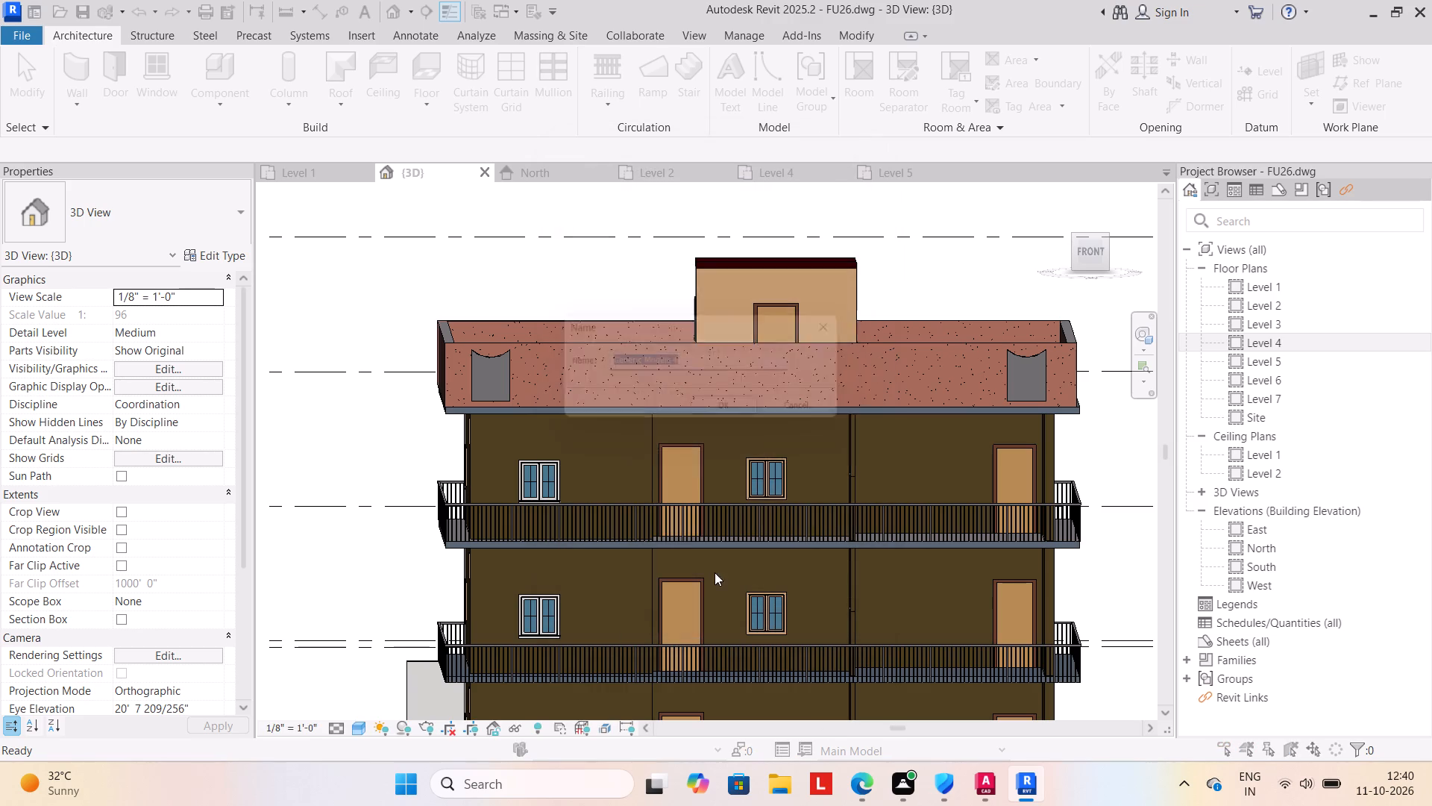
left_click(726, 413)
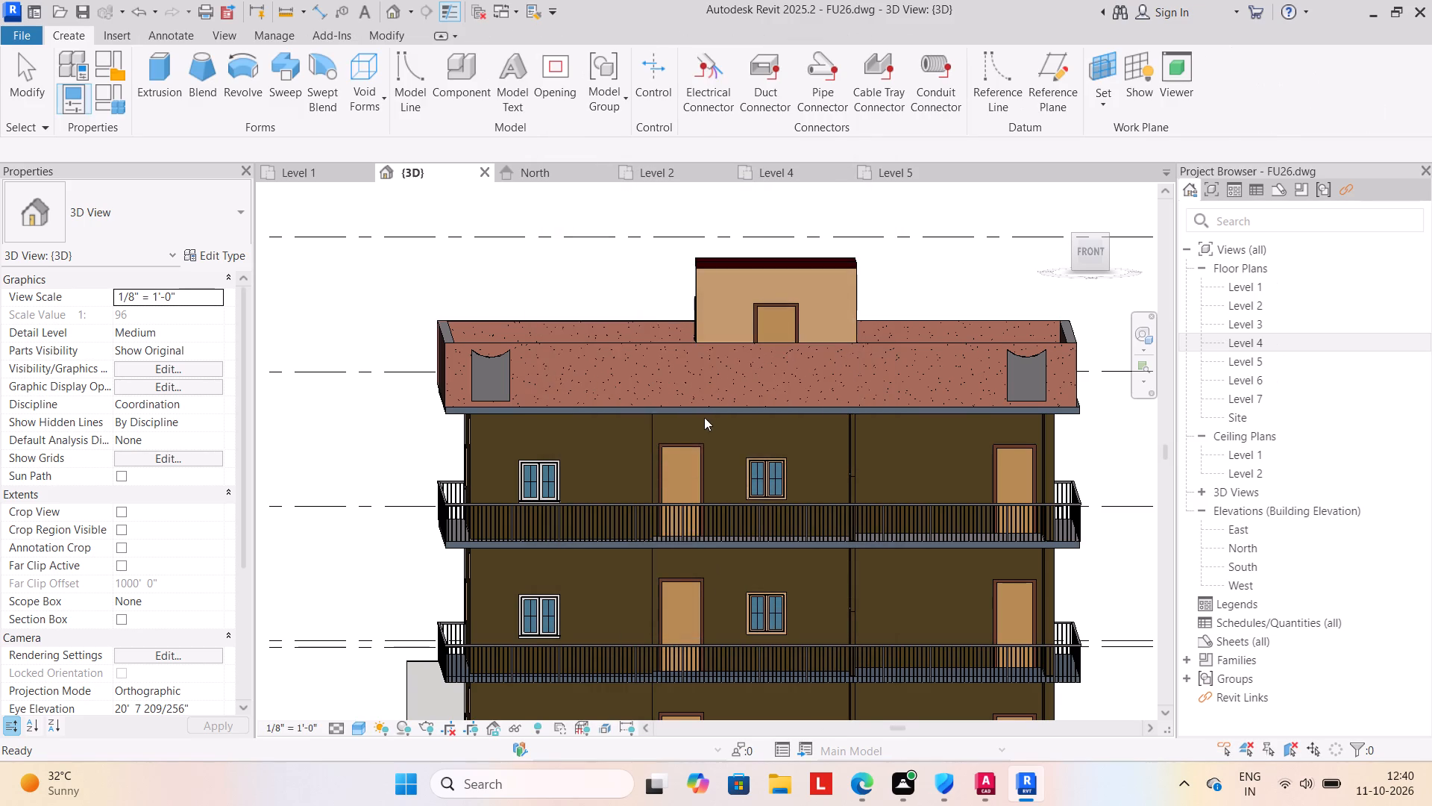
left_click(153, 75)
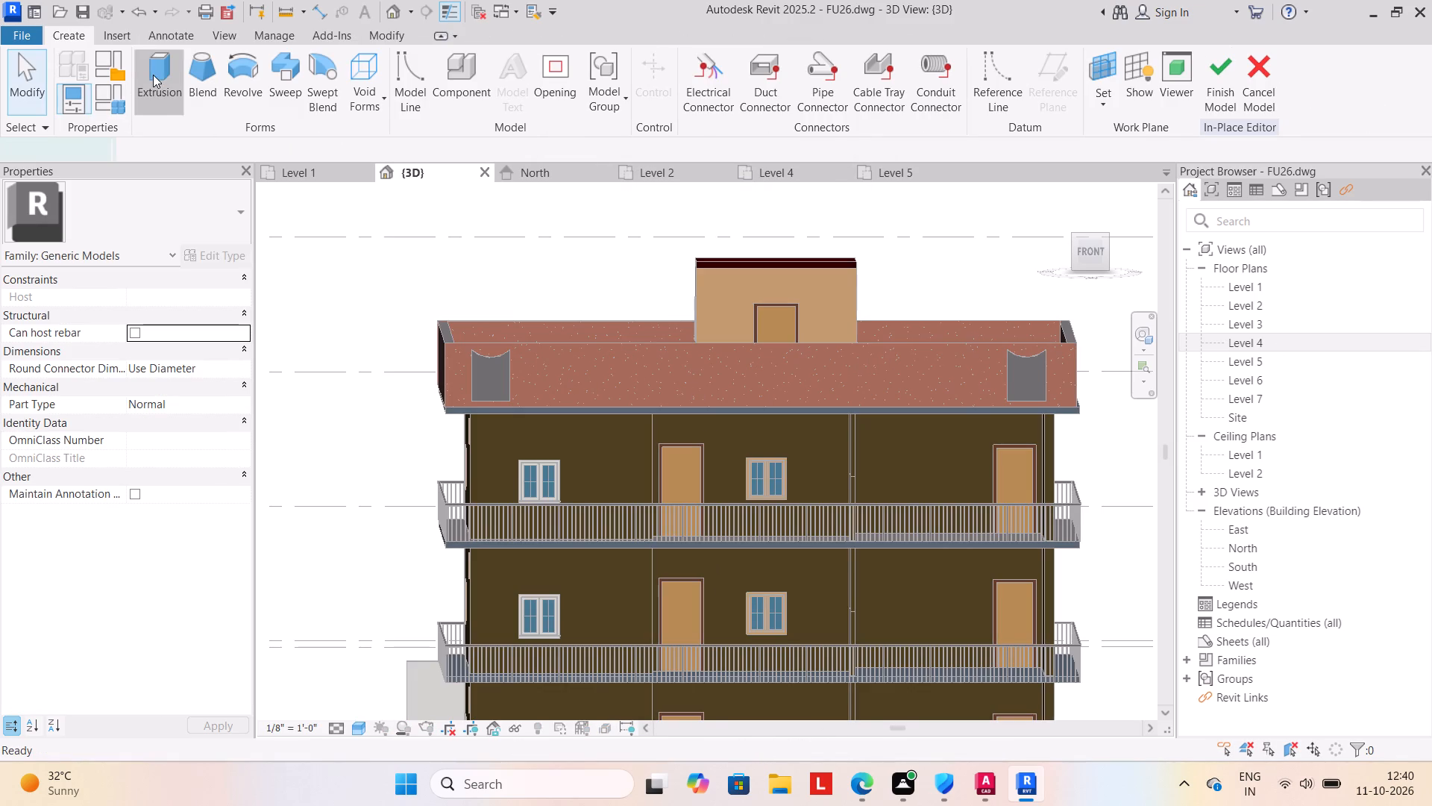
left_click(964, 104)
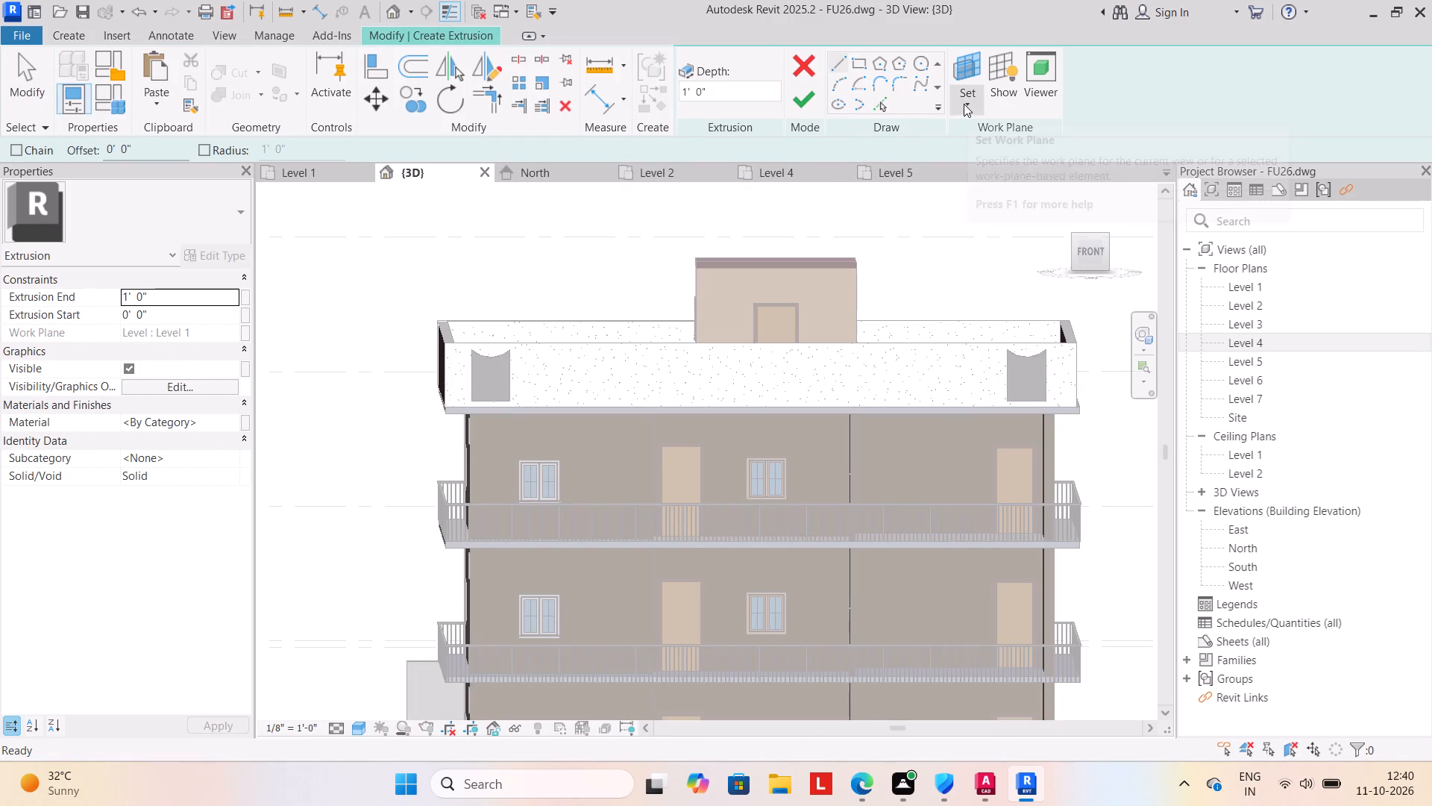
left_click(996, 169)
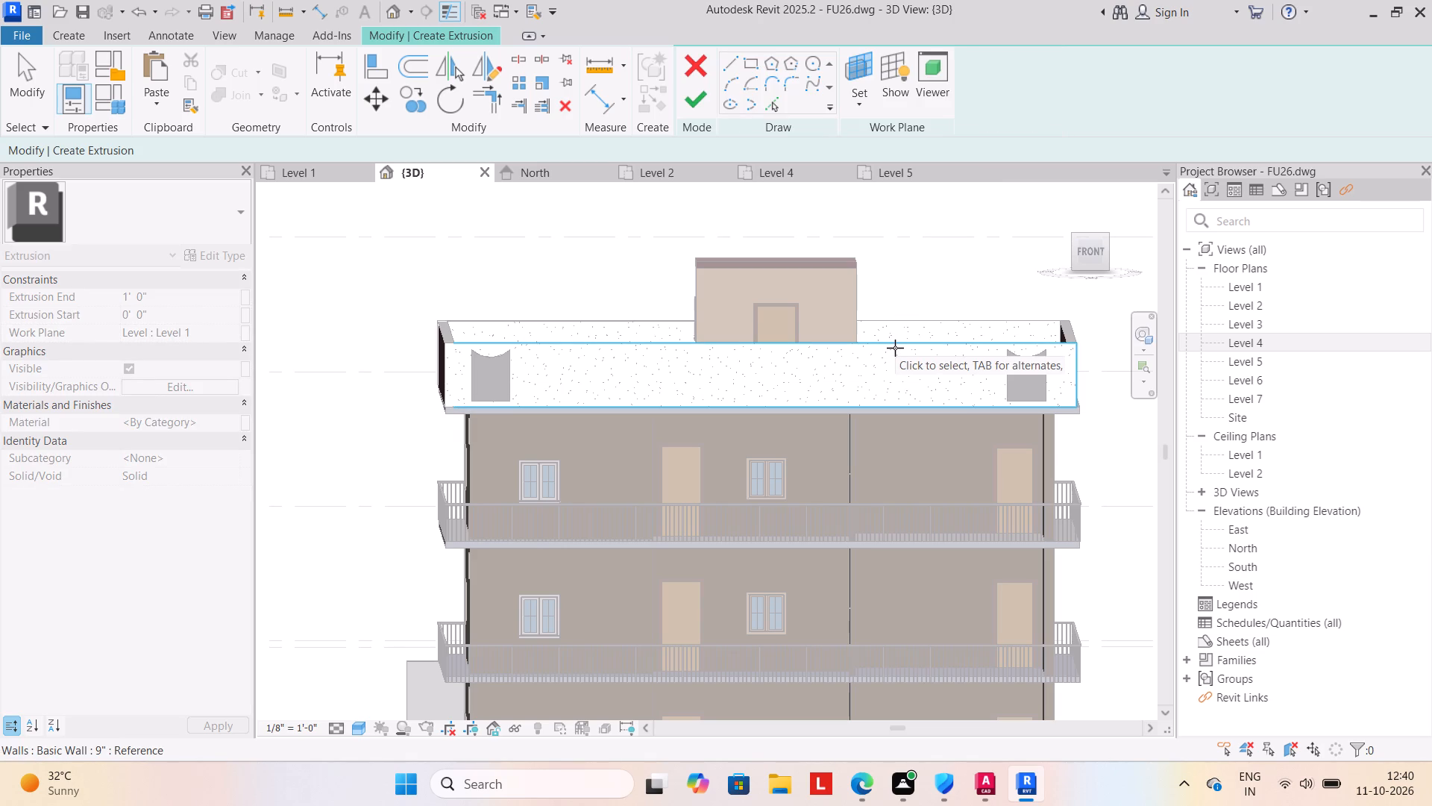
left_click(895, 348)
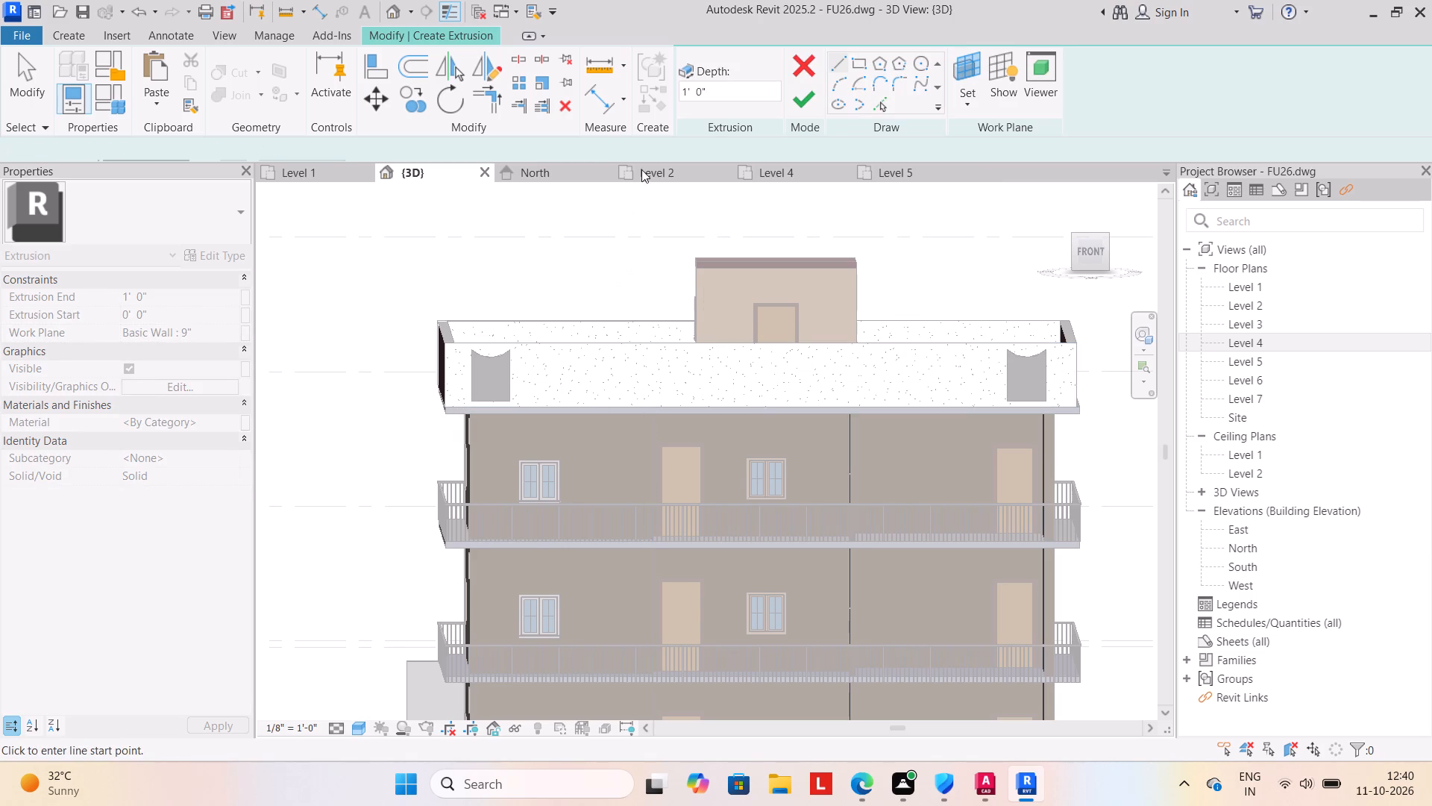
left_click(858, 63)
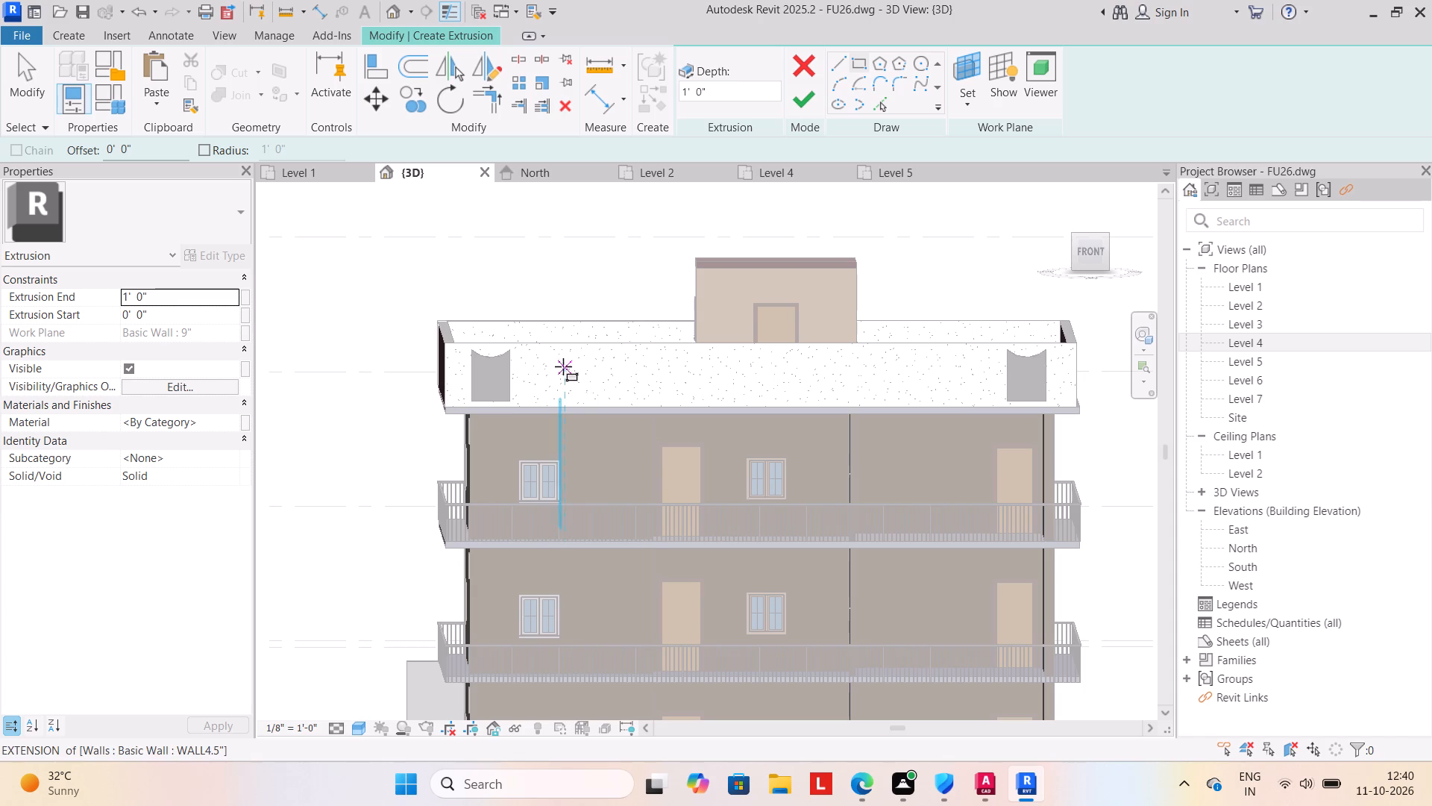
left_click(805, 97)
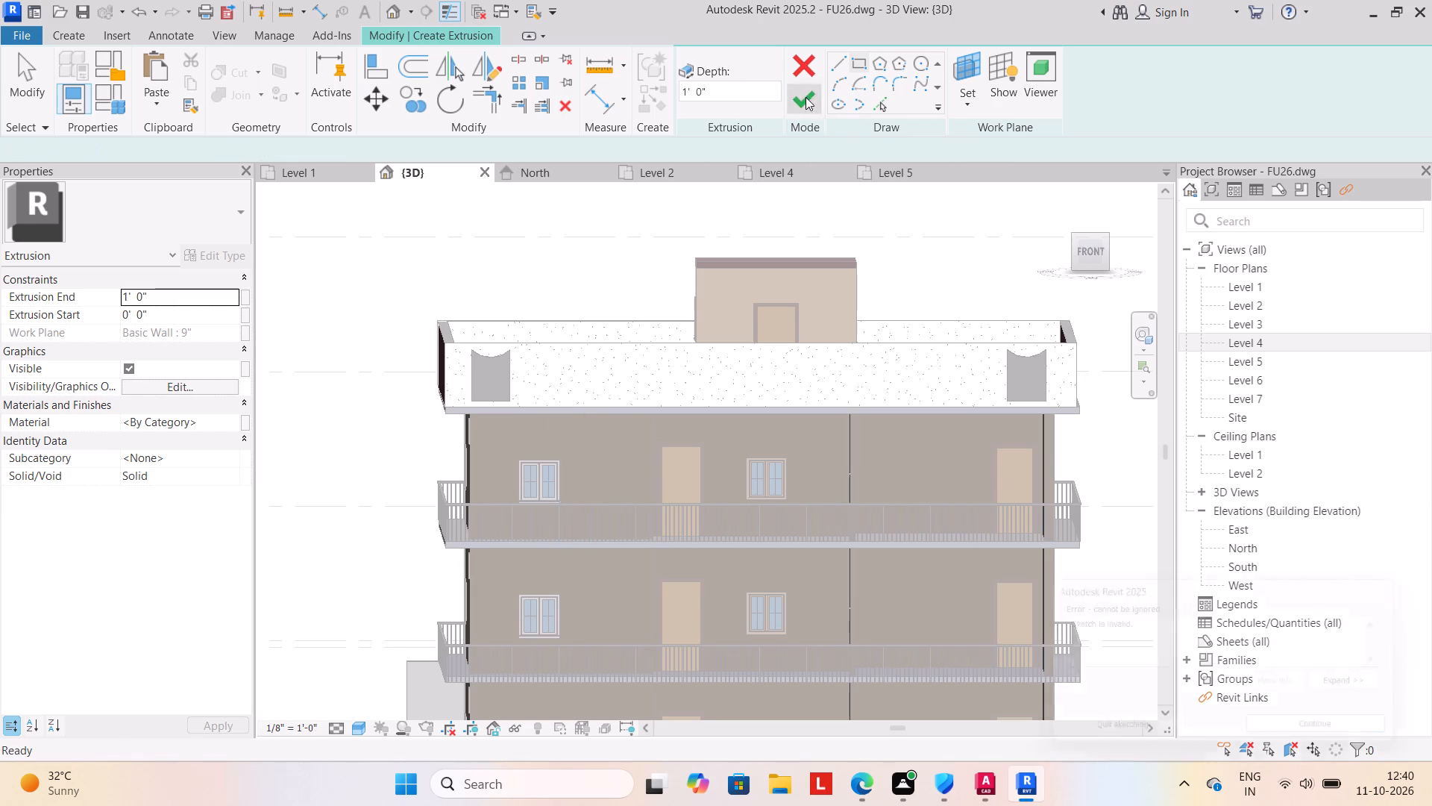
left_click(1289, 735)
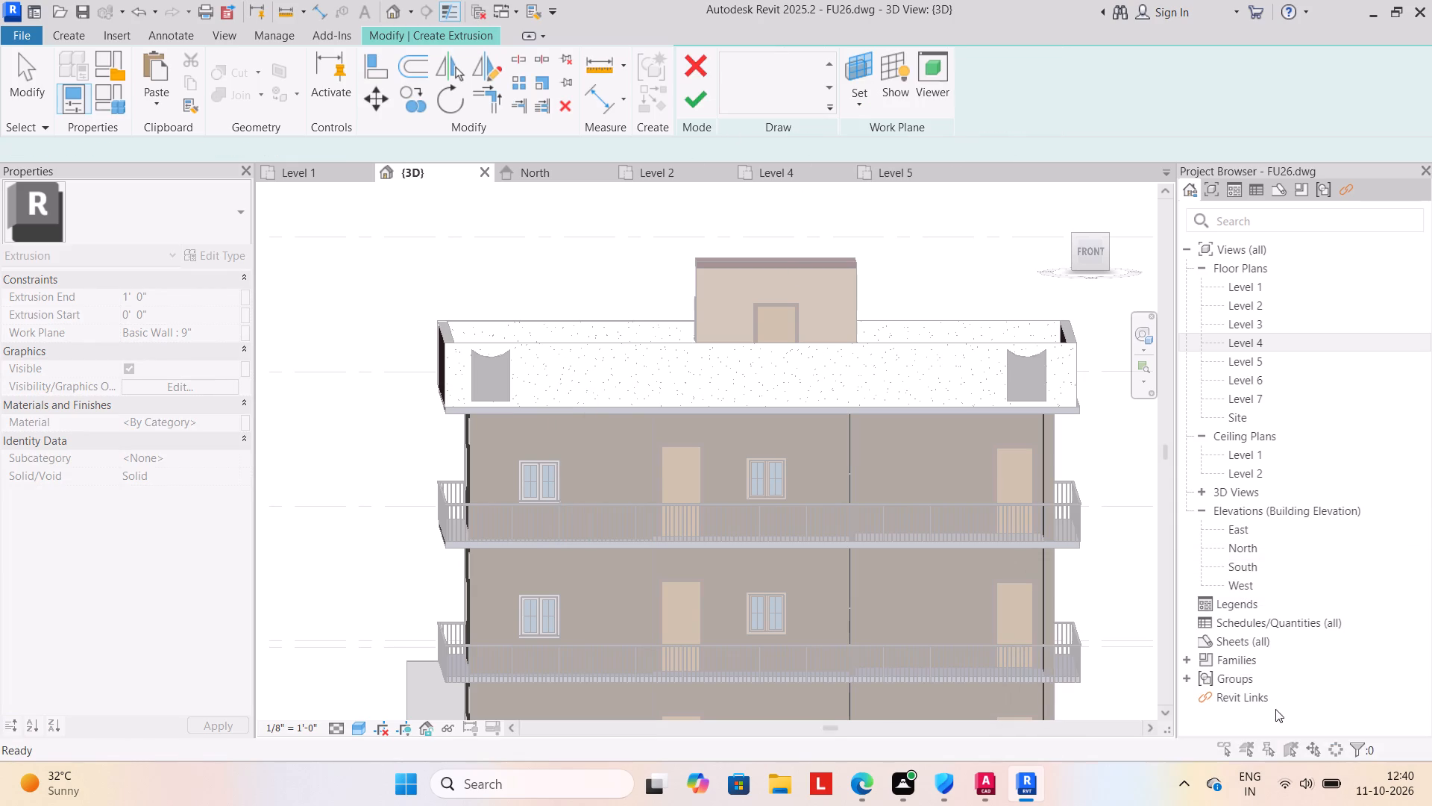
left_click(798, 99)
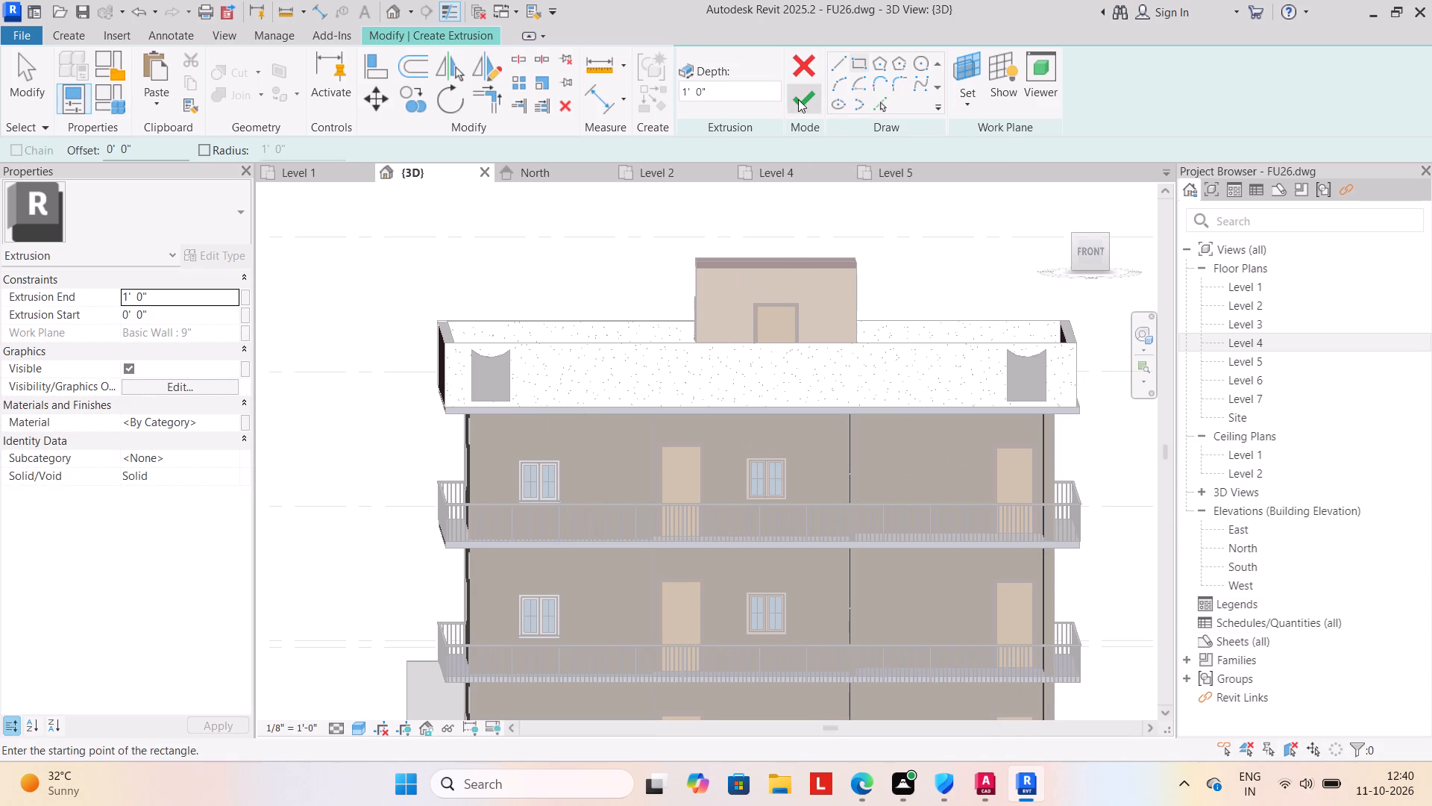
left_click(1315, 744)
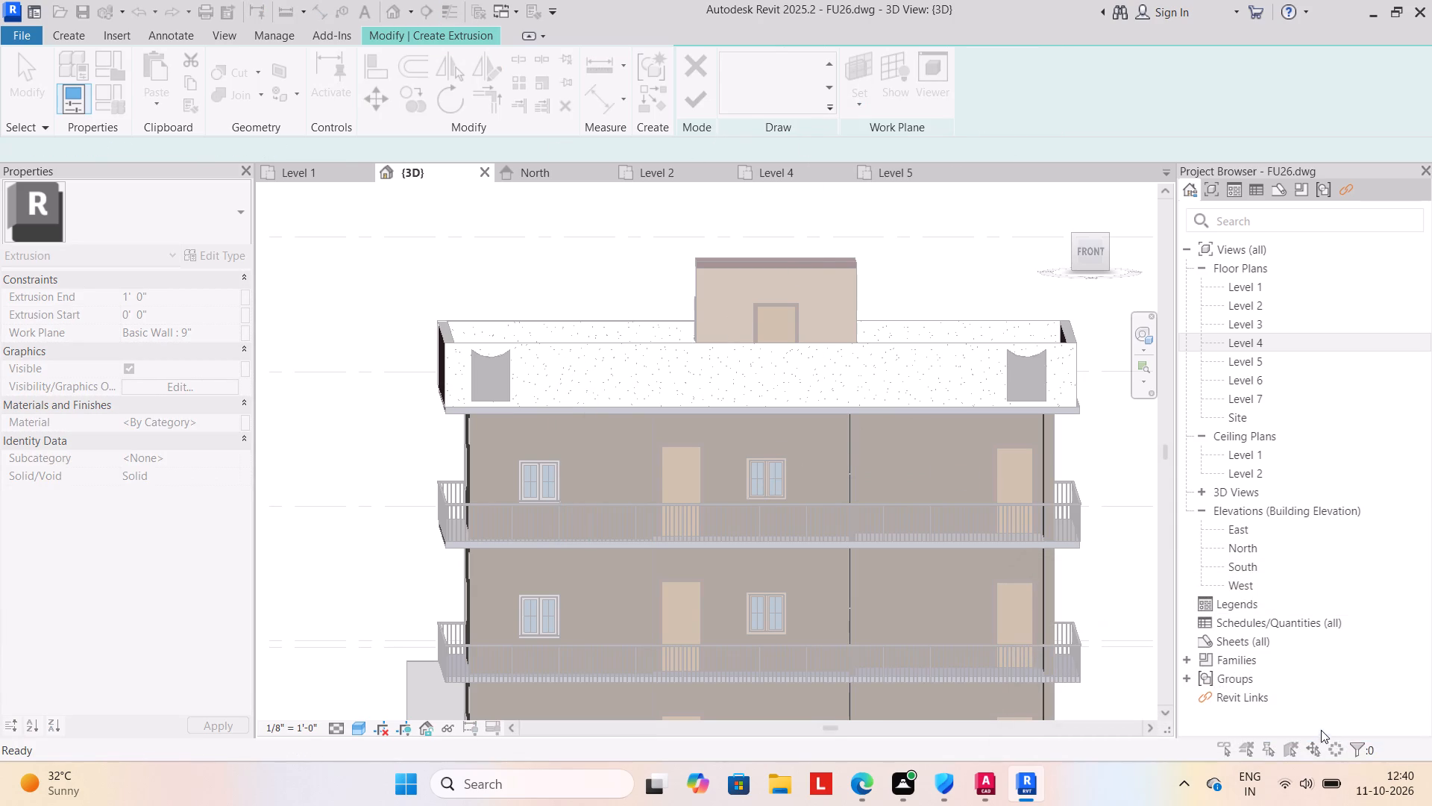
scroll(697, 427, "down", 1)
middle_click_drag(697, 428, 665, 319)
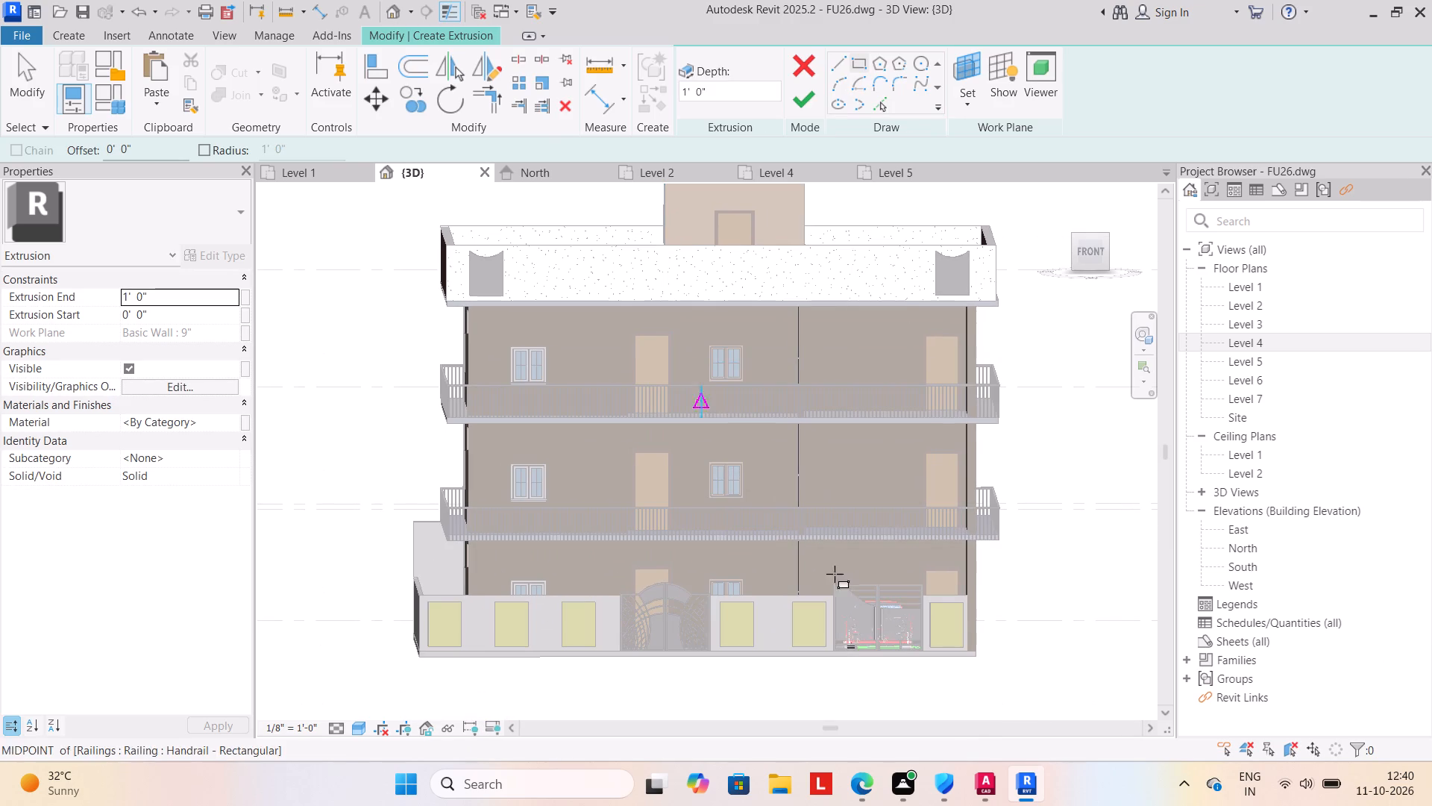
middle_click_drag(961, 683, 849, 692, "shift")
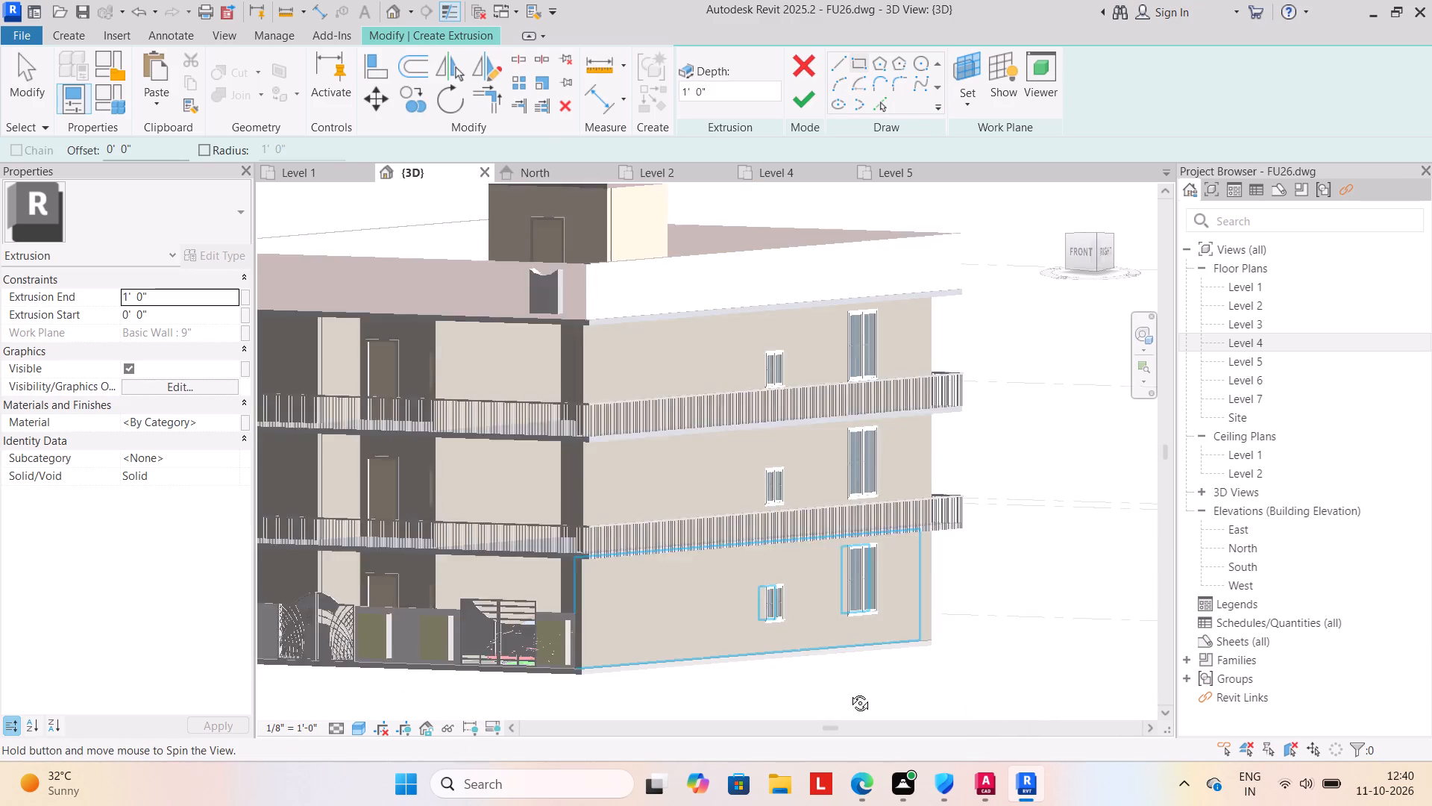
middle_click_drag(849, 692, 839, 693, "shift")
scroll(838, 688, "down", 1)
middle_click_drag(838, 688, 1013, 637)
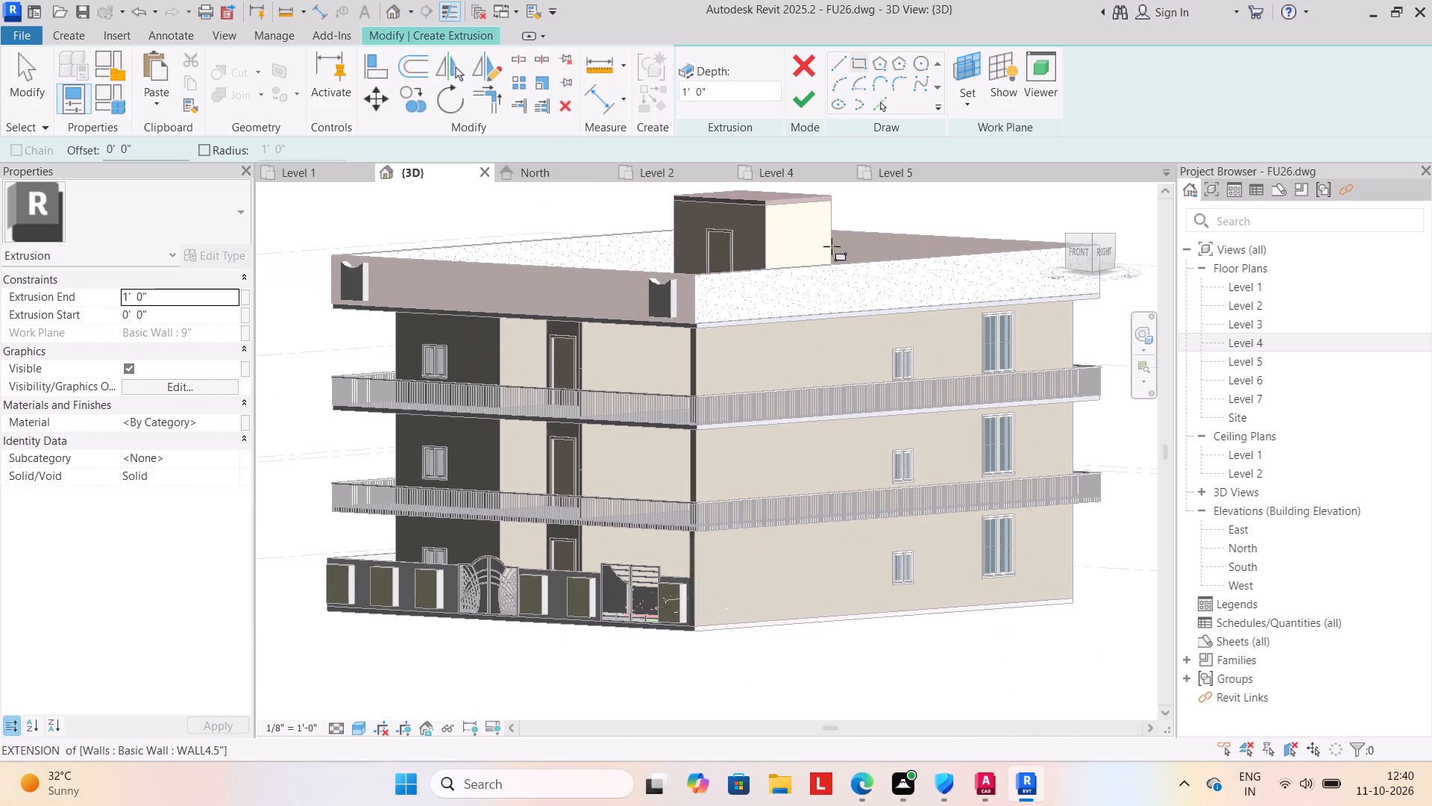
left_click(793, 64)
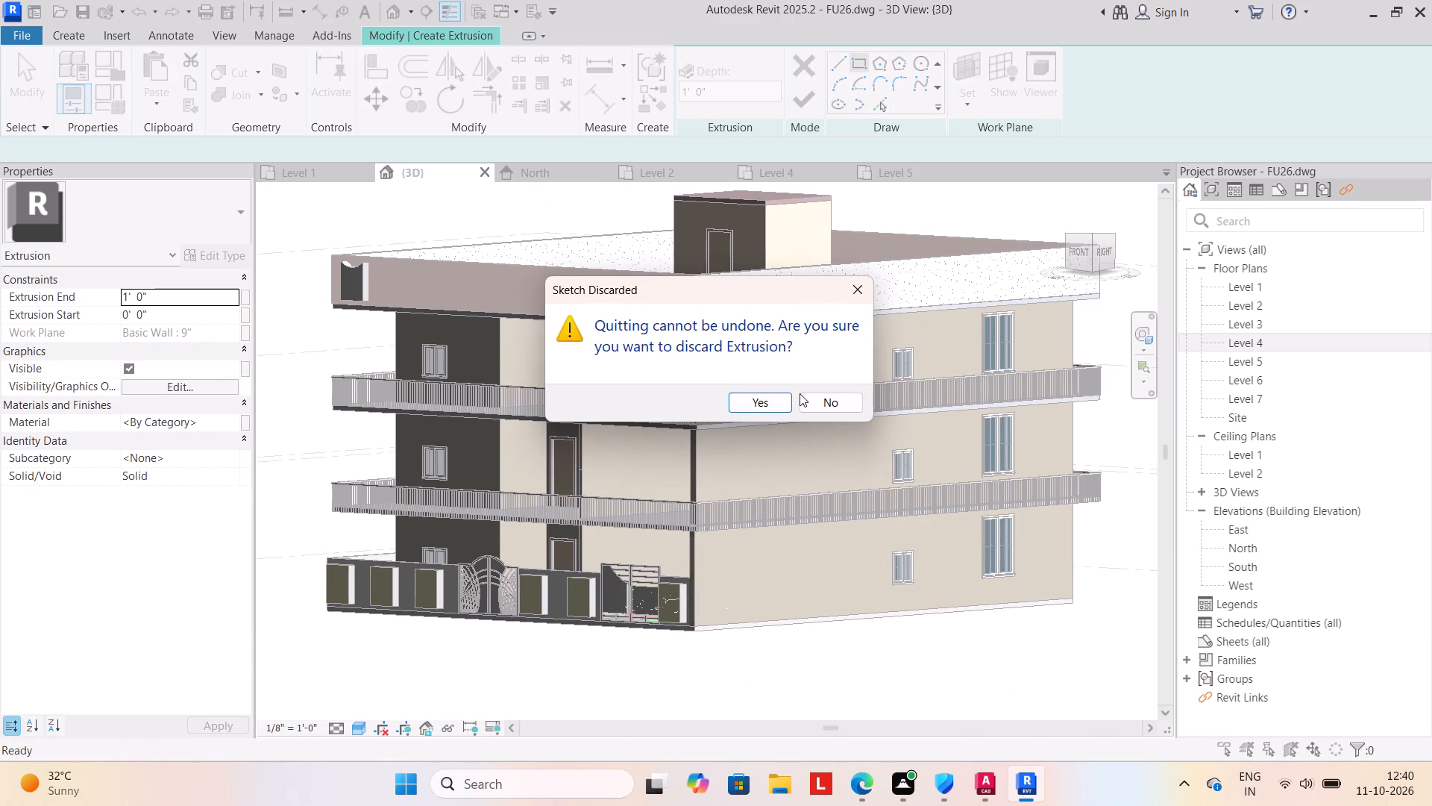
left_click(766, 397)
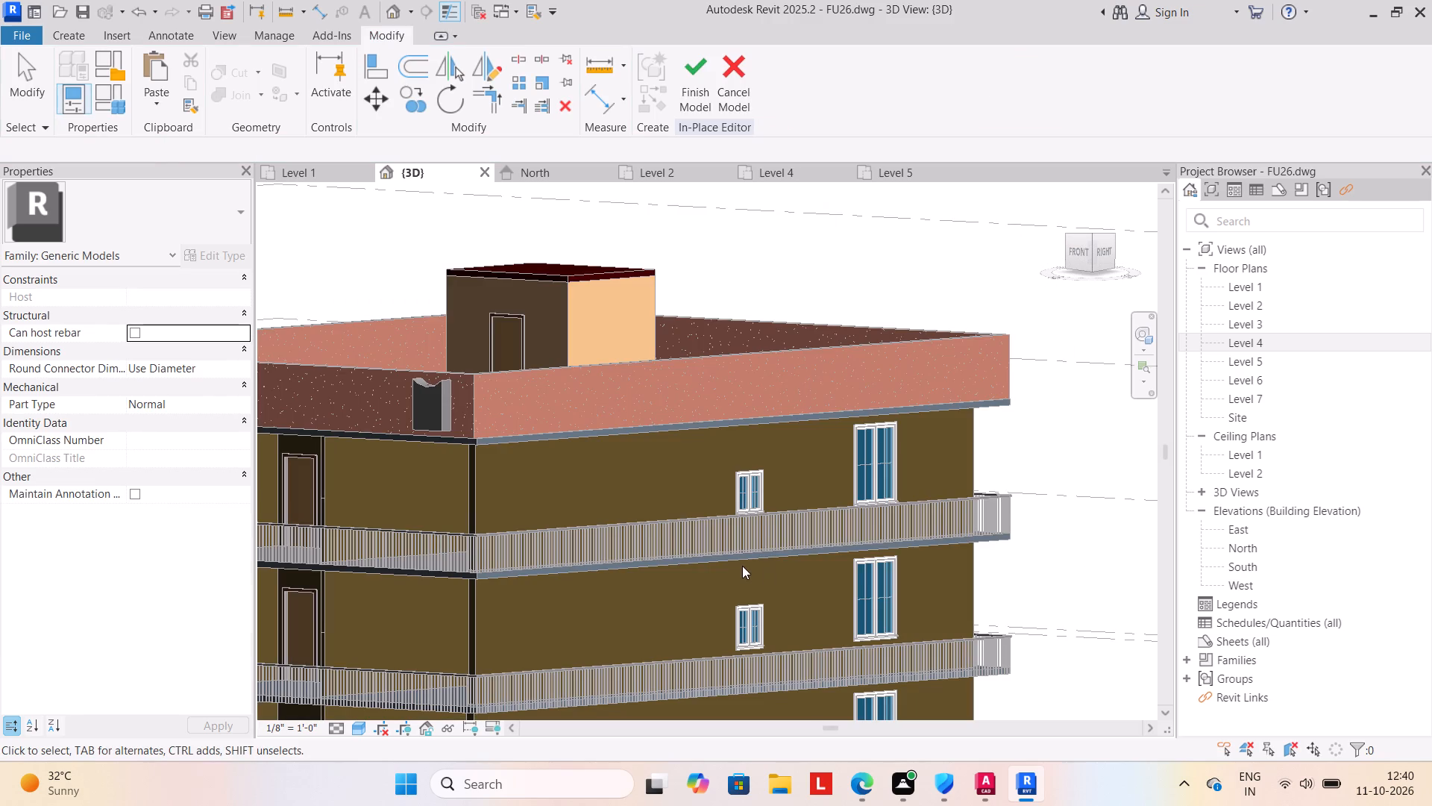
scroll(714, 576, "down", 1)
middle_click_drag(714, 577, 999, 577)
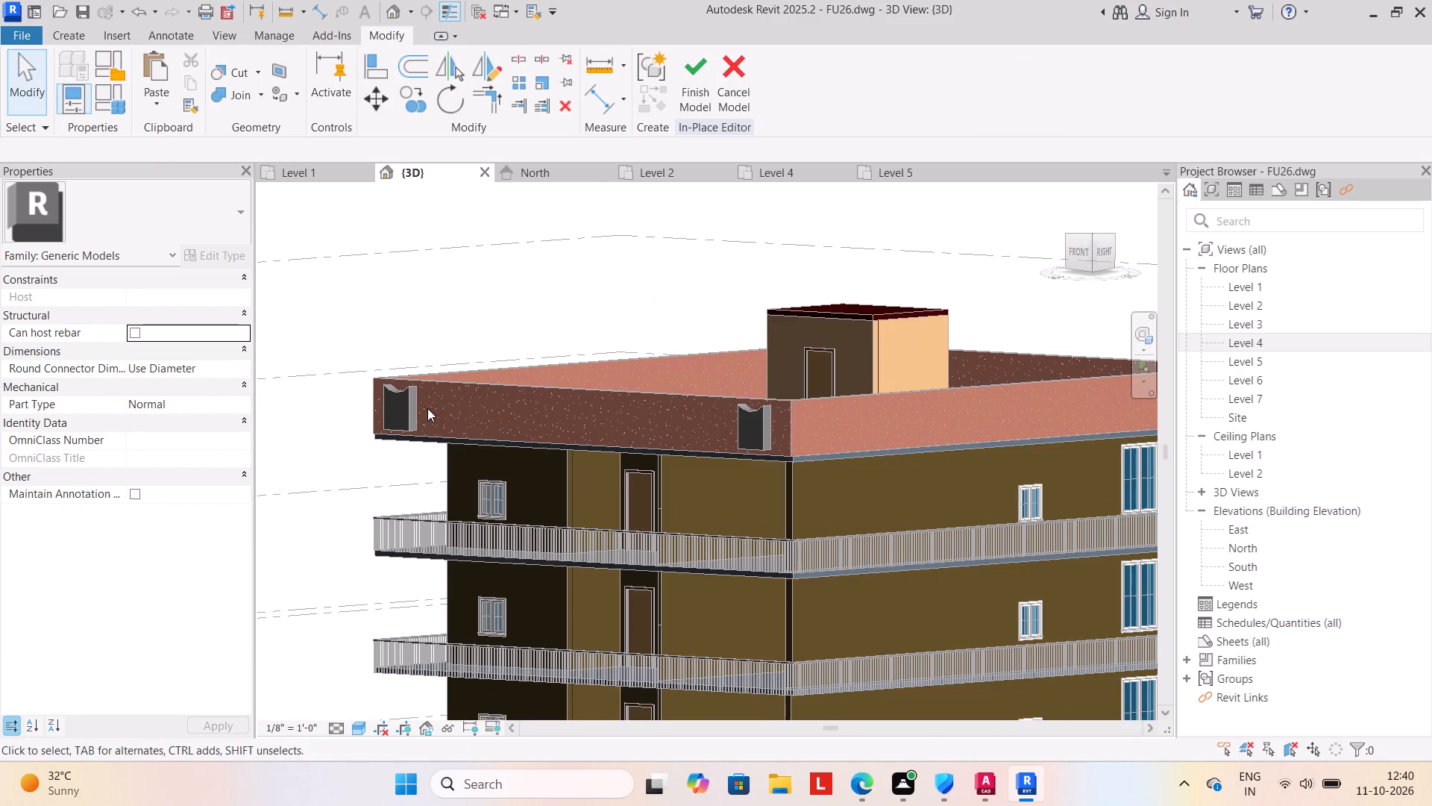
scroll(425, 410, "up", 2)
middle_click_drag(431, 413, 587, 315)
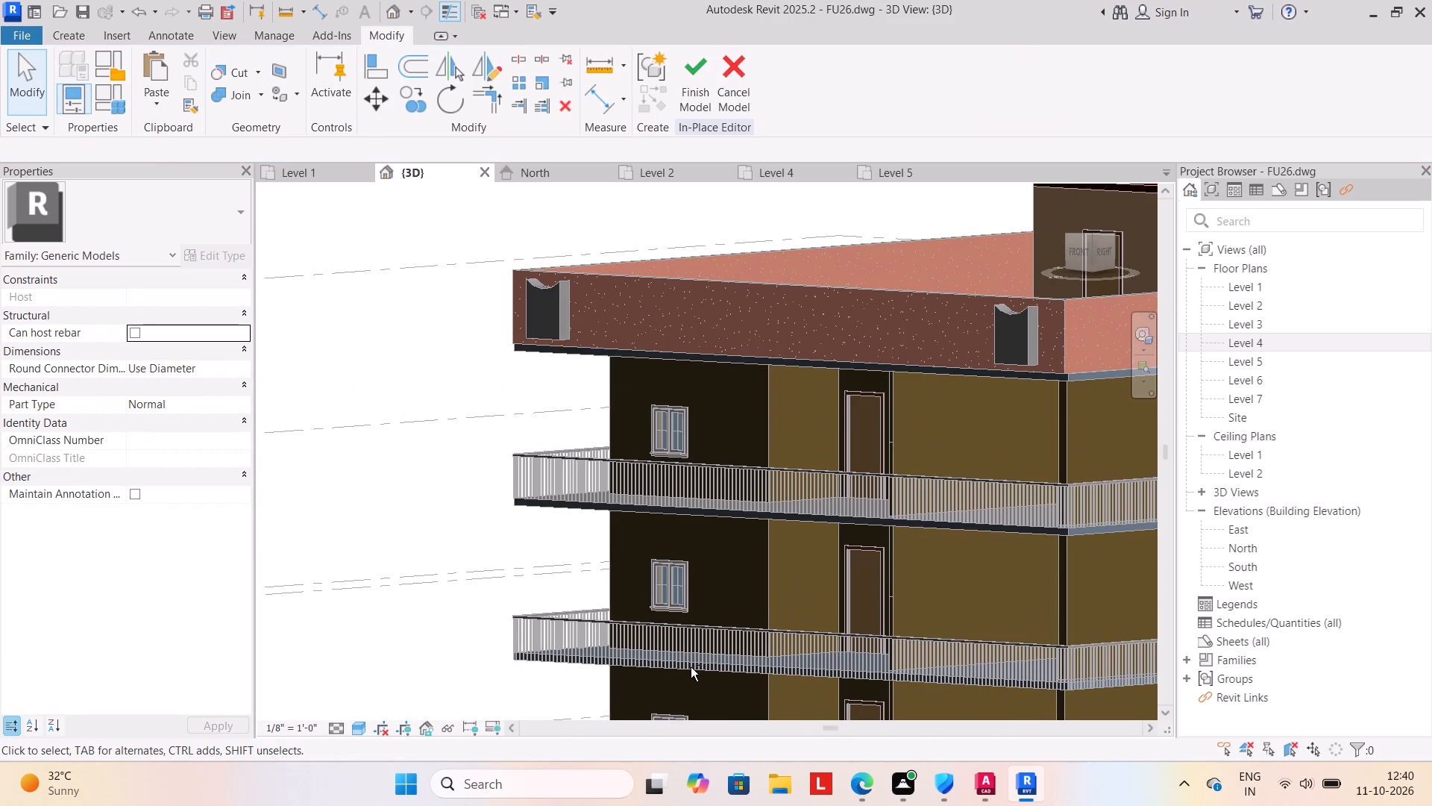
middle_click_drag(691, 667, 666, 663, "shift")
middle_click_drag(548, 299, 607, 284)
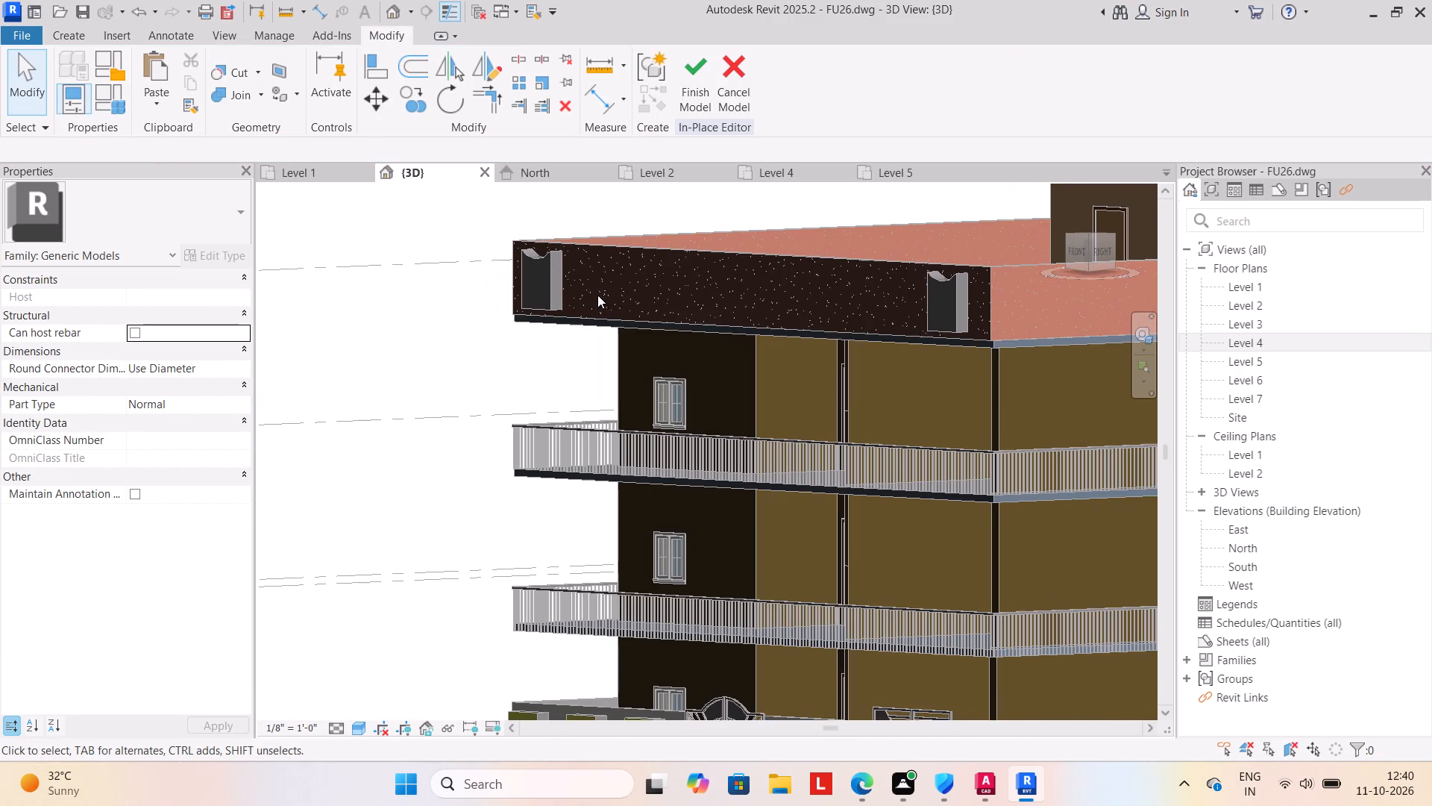
Start a solid extrusion with its work plane on the inner side face of the curved-top panel at the front parapet's left end.
middle_click_drag(644, 377, 633, 390, "shift")
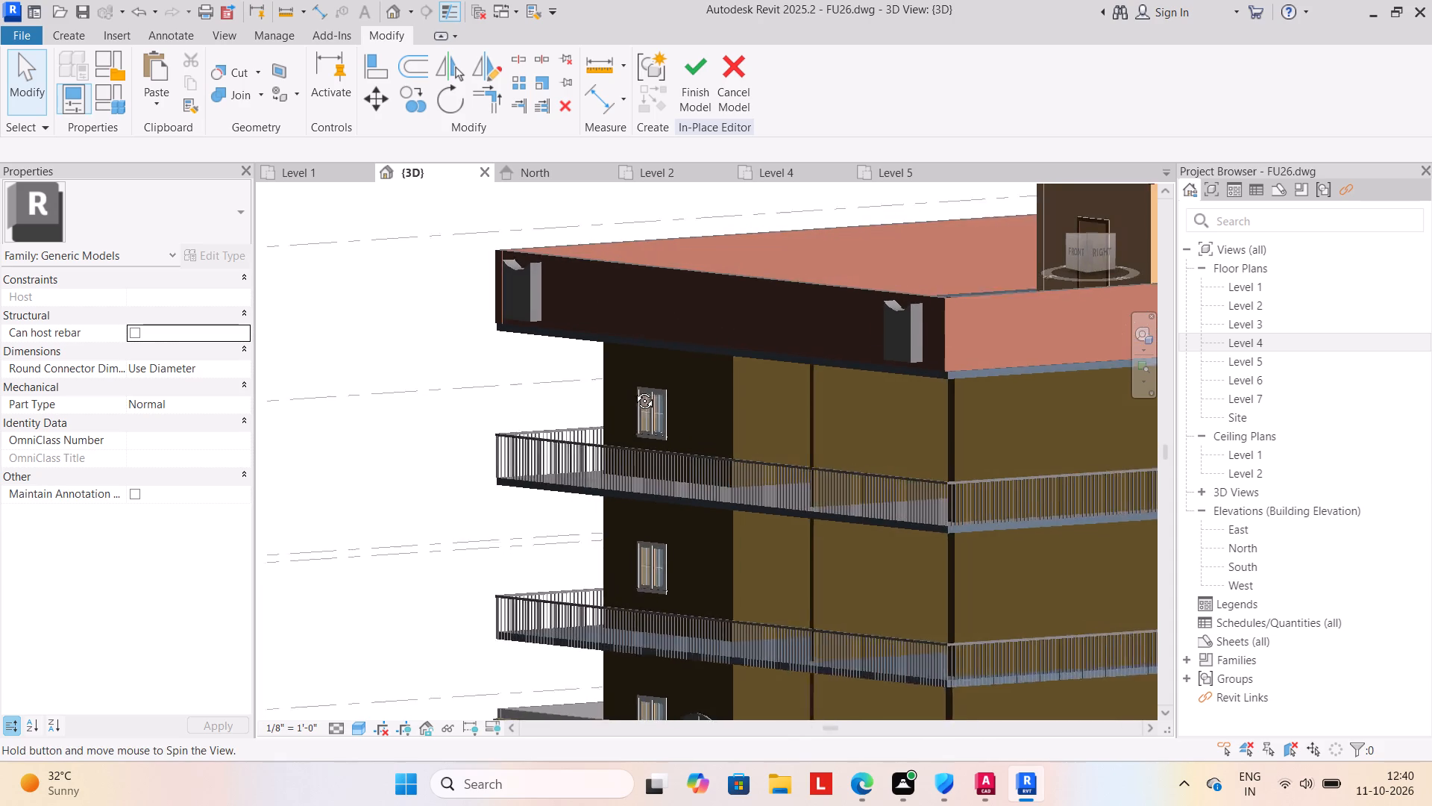
middle_click_drag(633, 390, 626, 394, "shift")
scroll(558, 301, "up", 1)
middle_click_drag(558, 299, 613, 281)
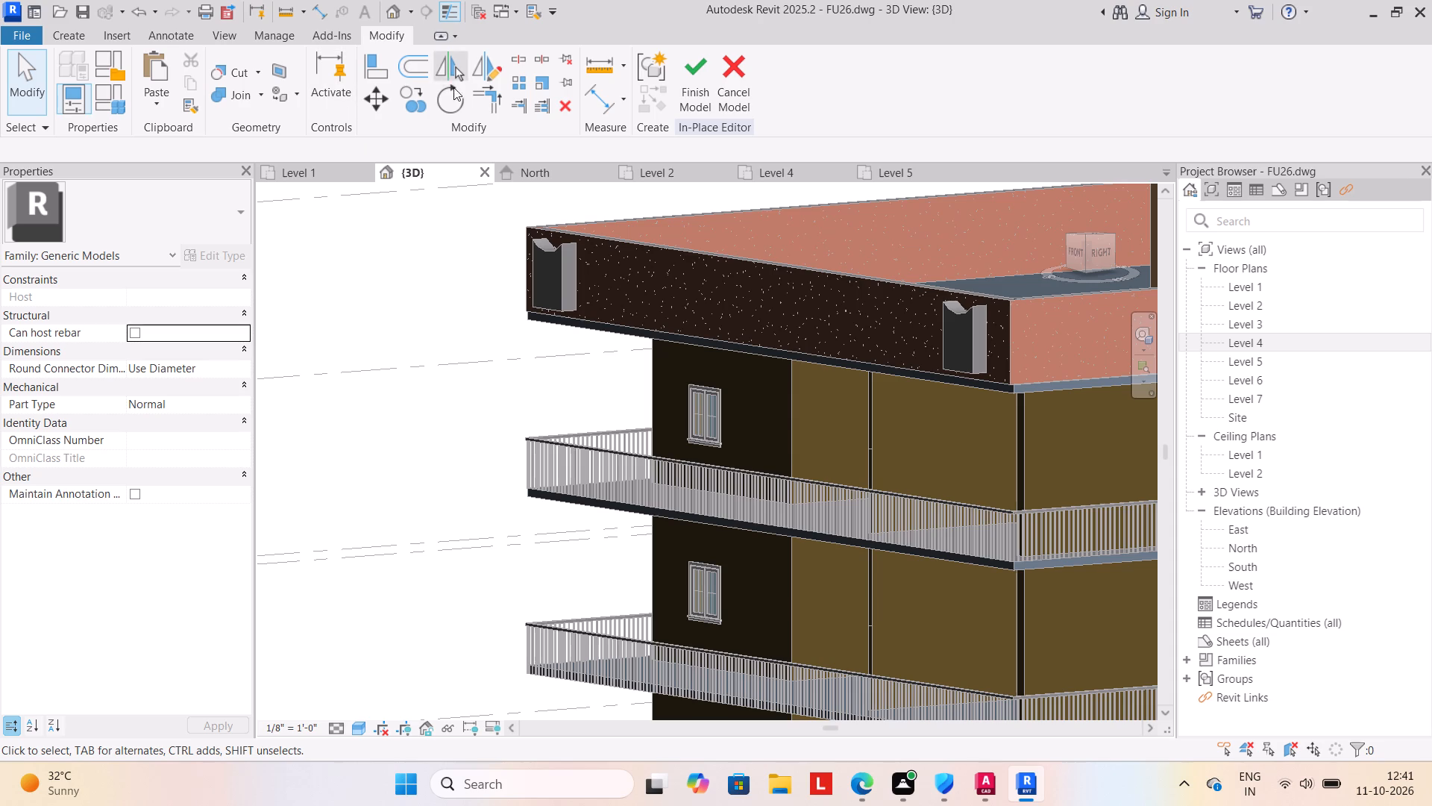
left_click(78, 37)
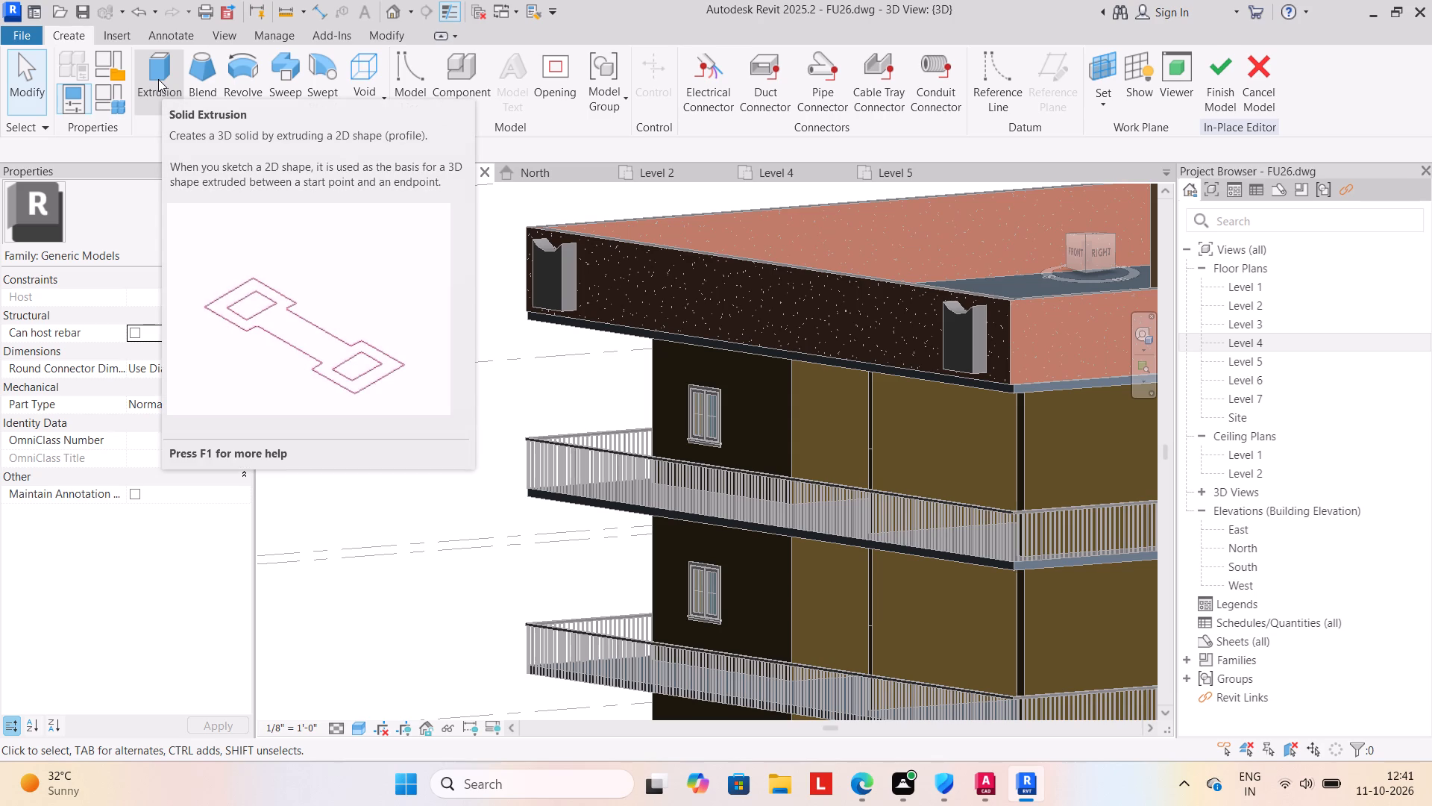
left_click(158, 79)
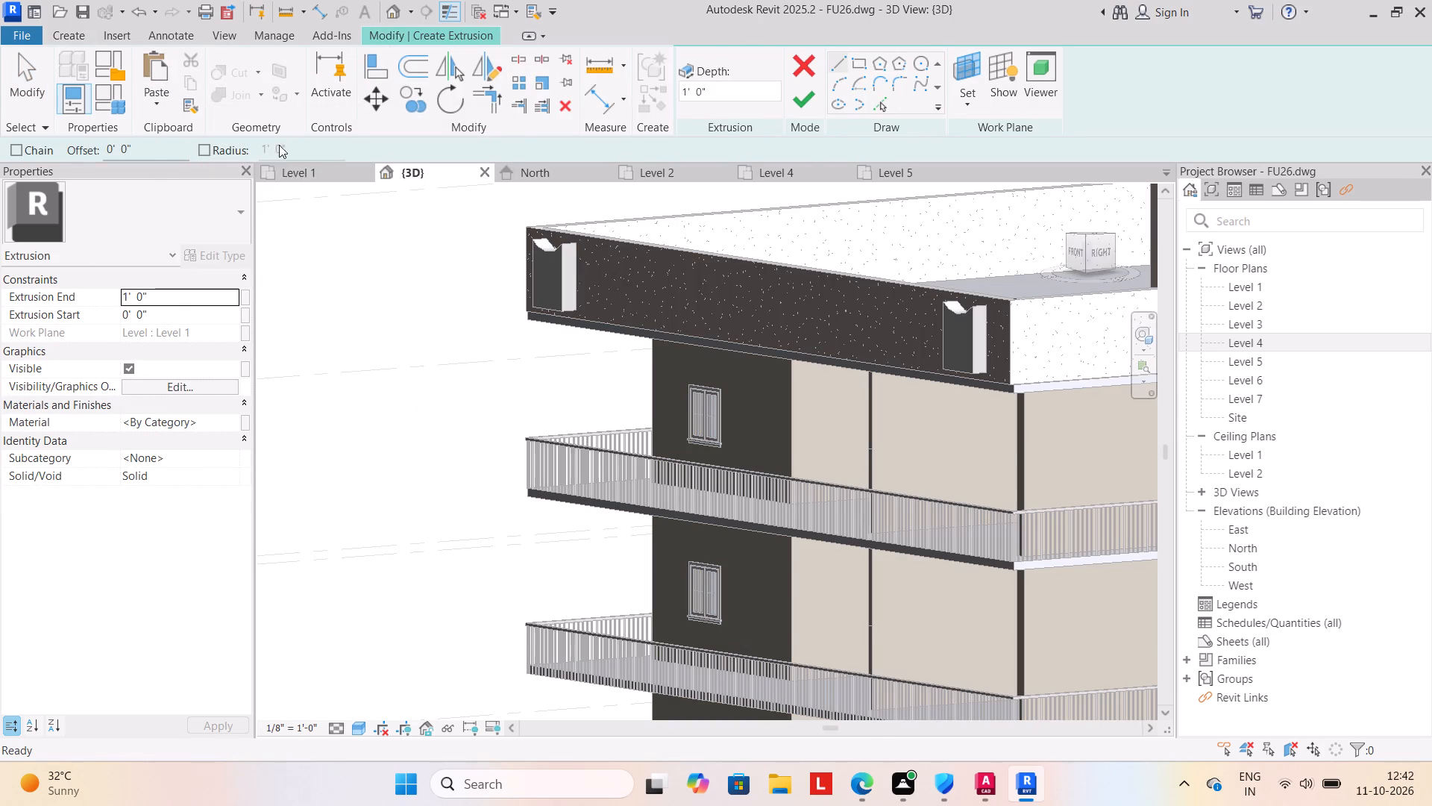
key("Escape")
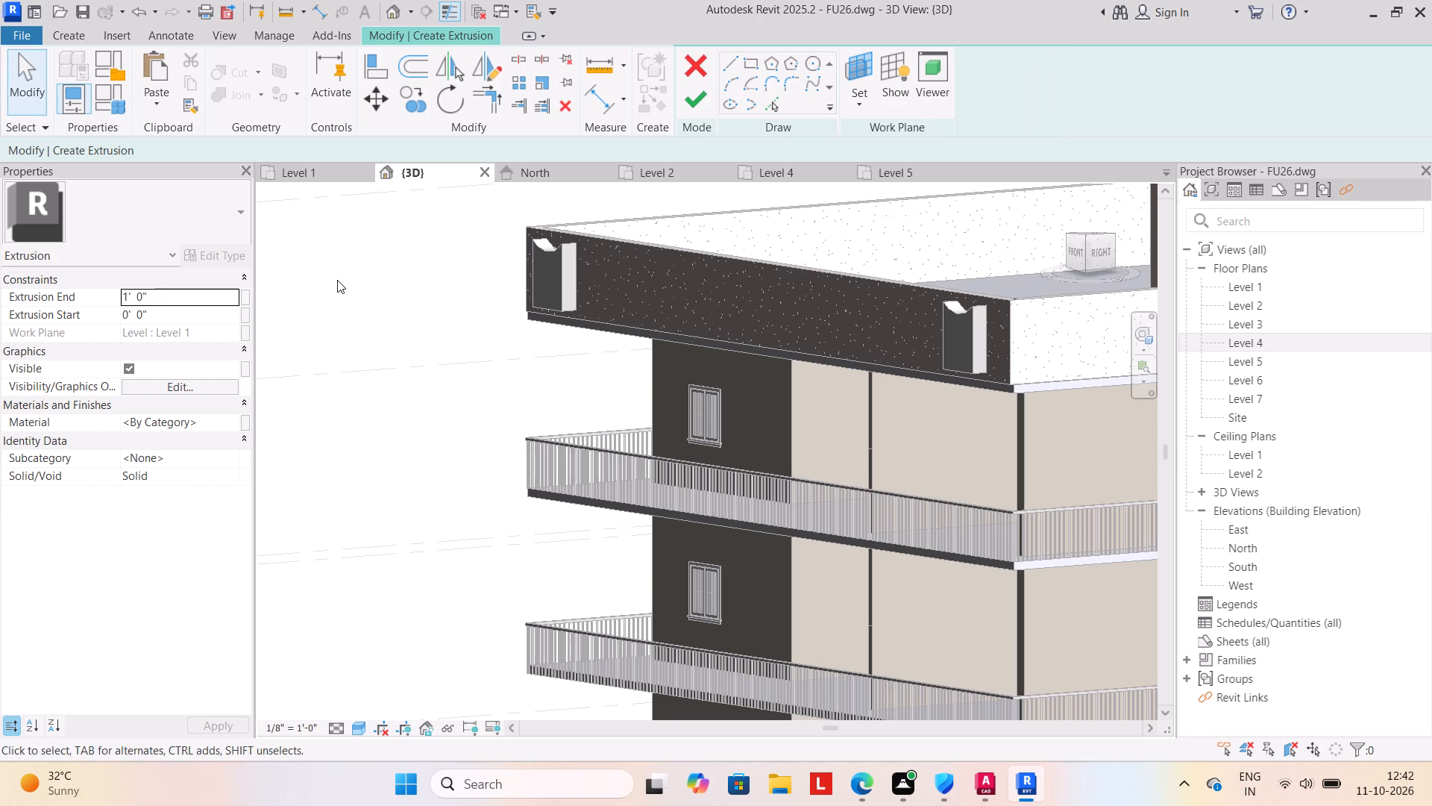
key("Escape")
key("Escape")
key("Escape")
left_click(861, 105)
left_click(888, 169)
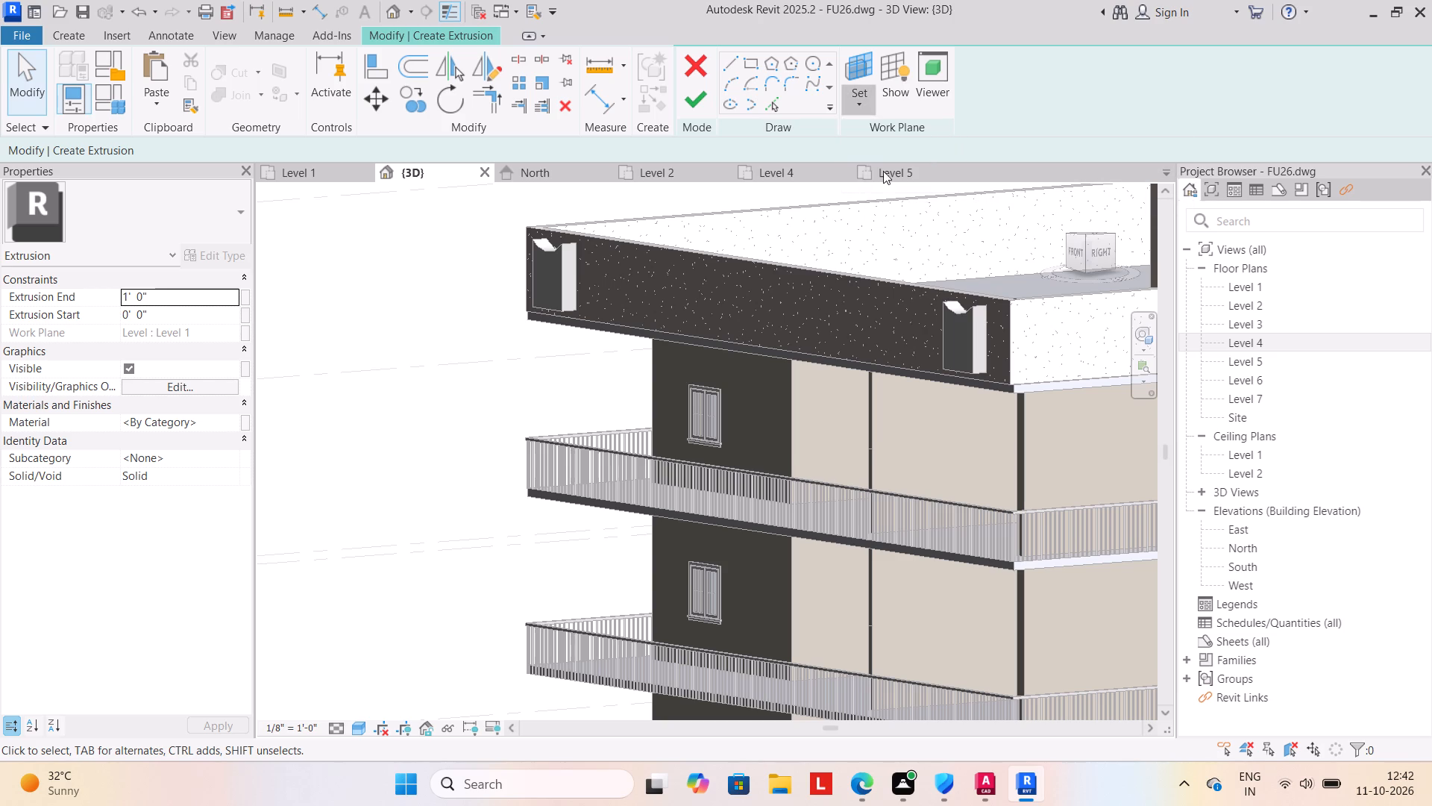
left_click(569, 294)
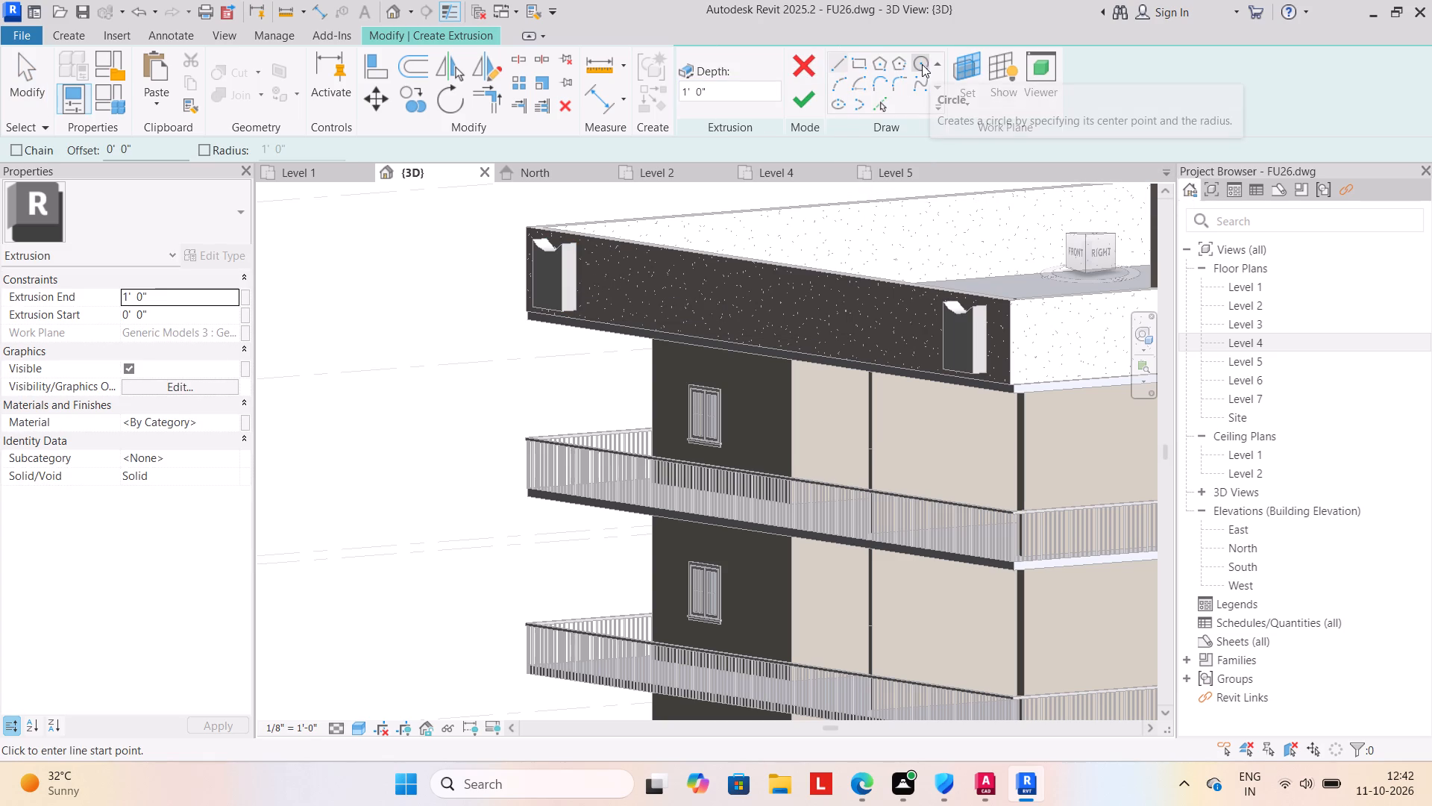
Sketch a circle of about 5.7 inches radius near the top of the panel's side face.
left_click(920, 64)
scroll(591, 272, "up", 3)
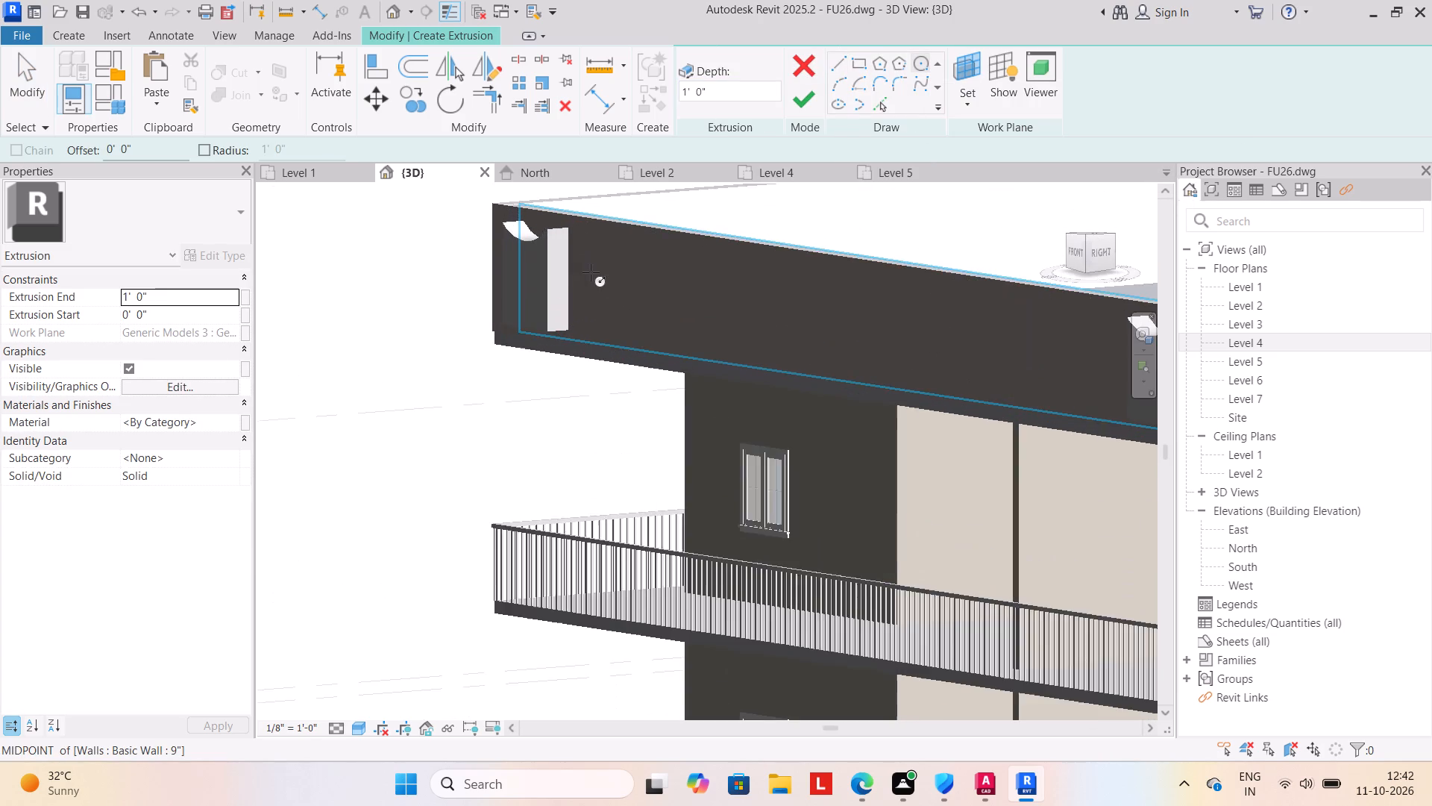
scroll(591, 272, "up", 1)
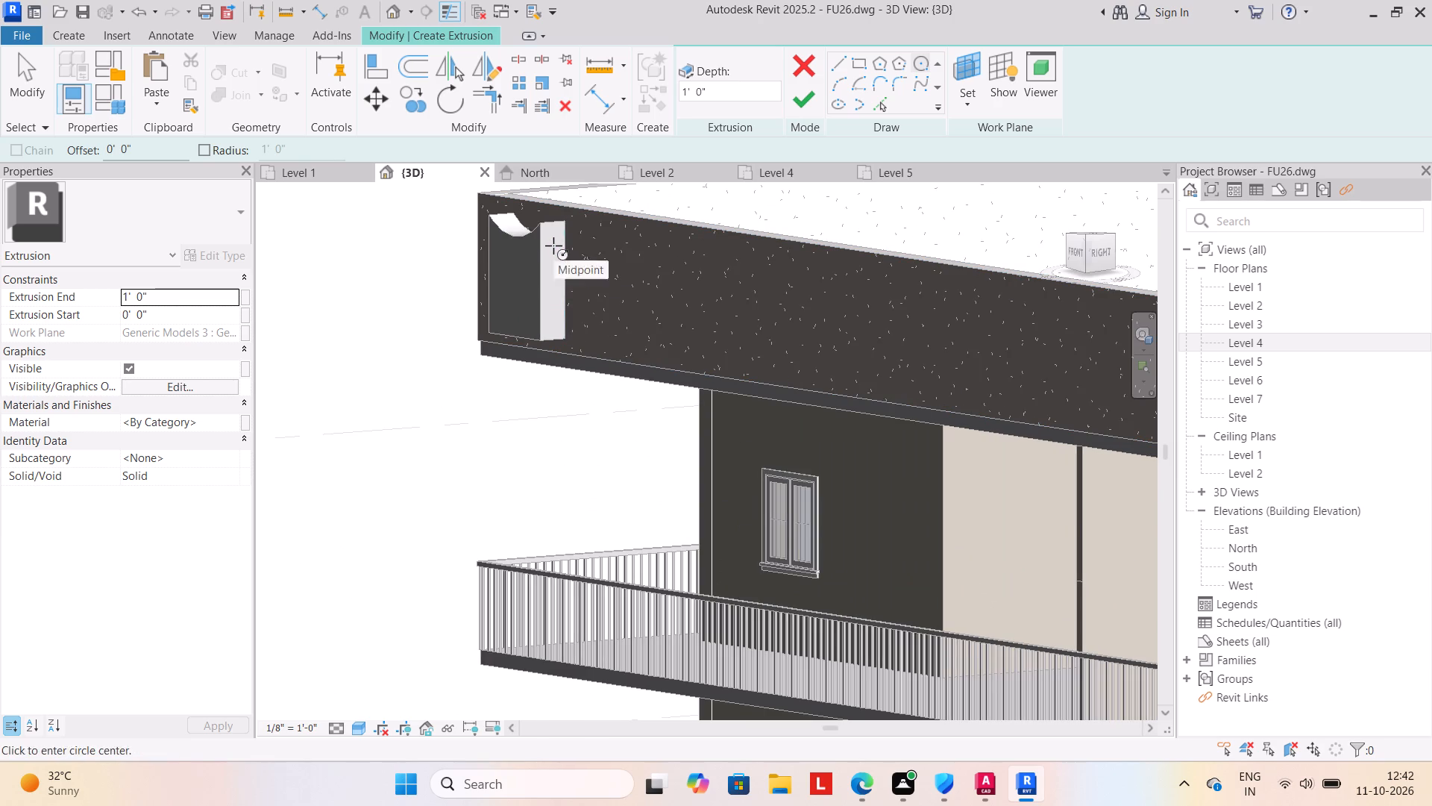
left_click(553, 246)
left_click(565, 245)
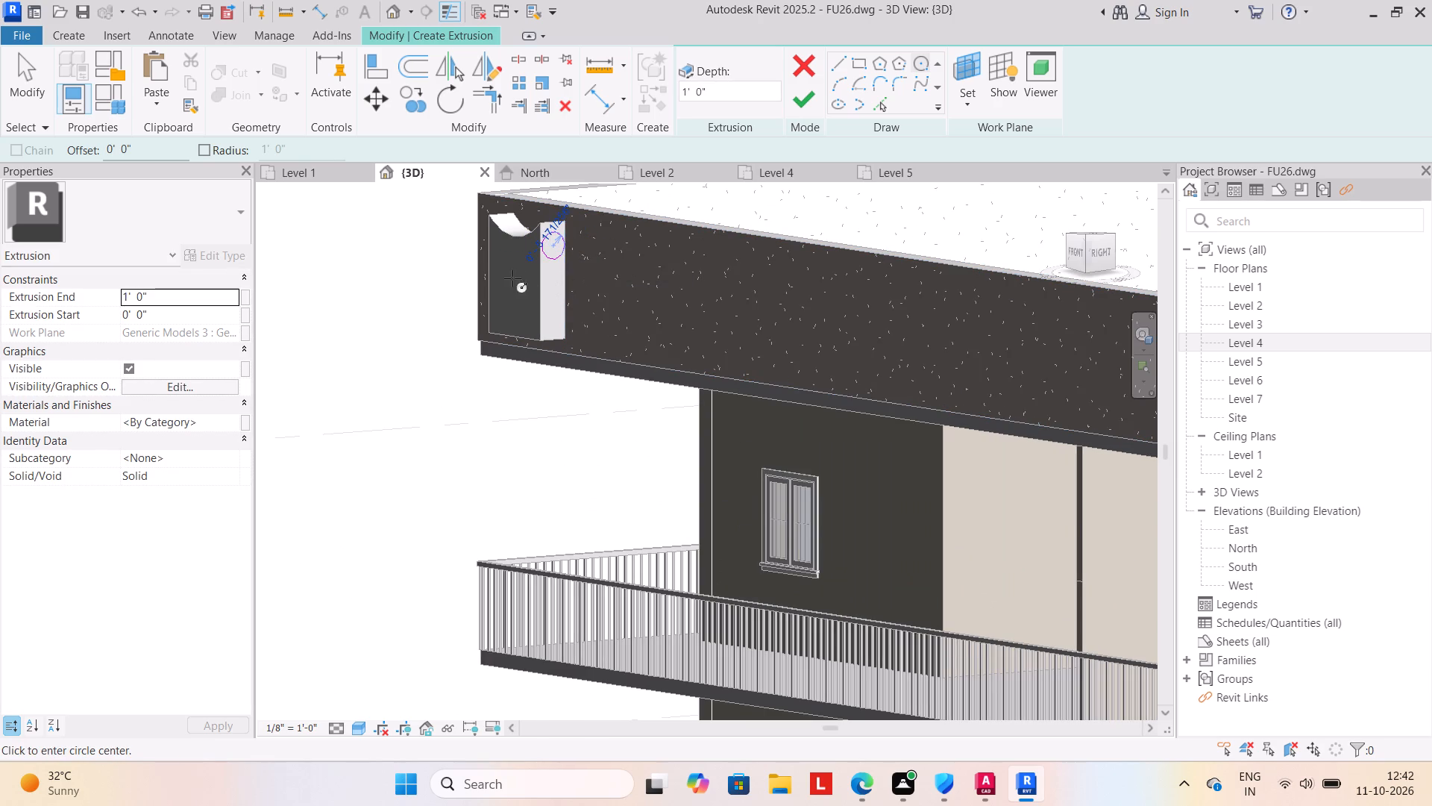
key("Escape")
key("Escape")
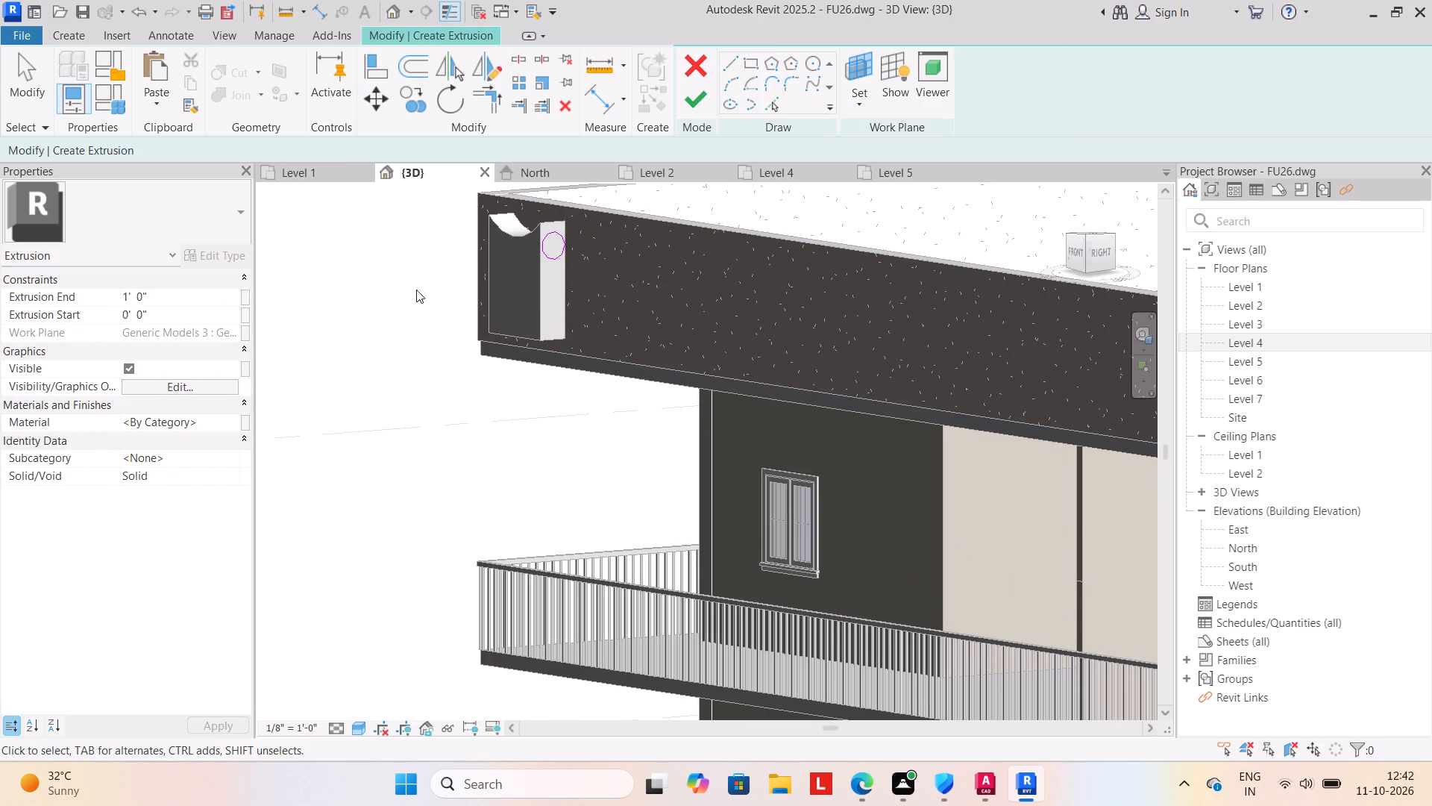
Copy the circle once, lower down on the same side face of the panel.
left_click(549, 257)
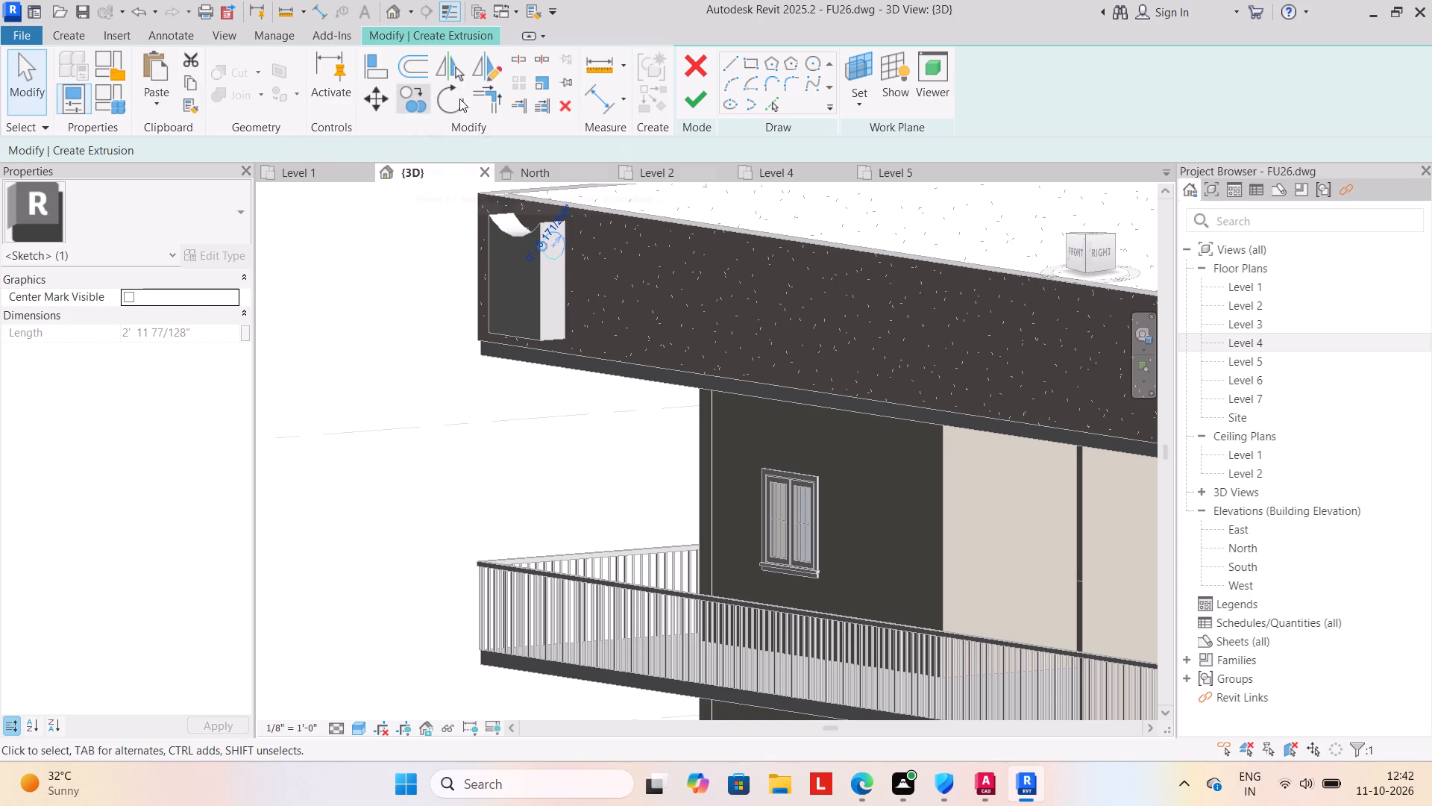
left_click(410, 100)
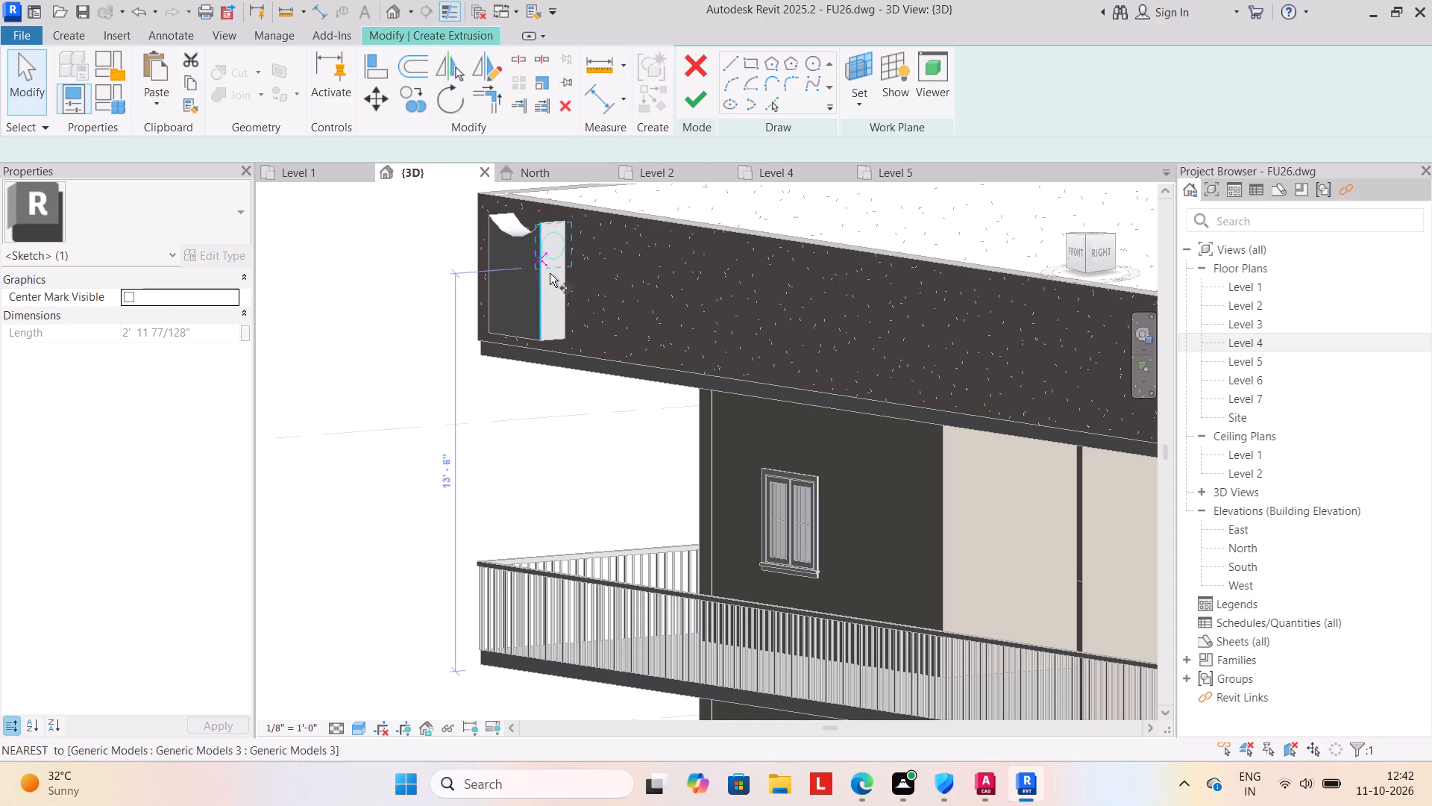
left_click(559, 259)
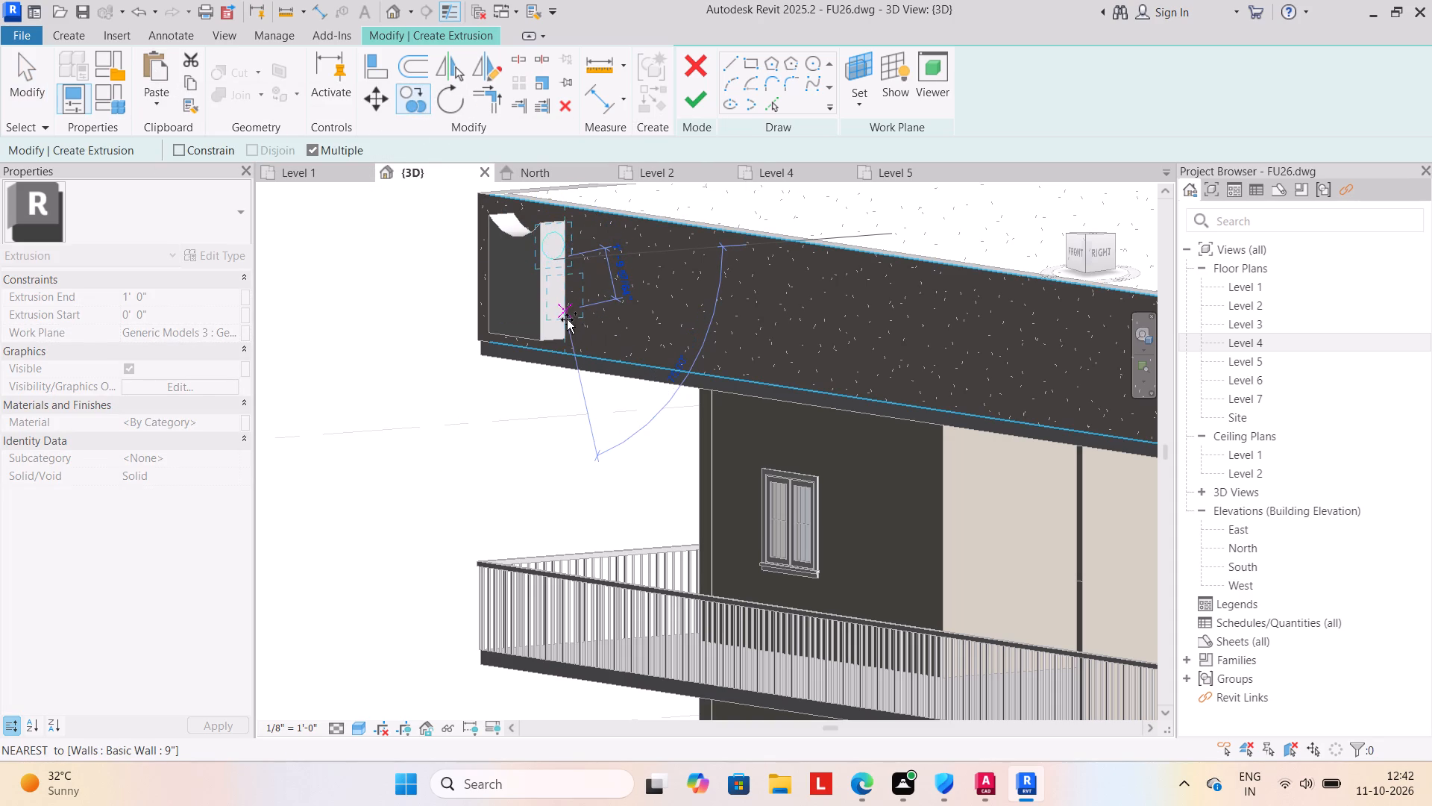
left_click(560, 318)
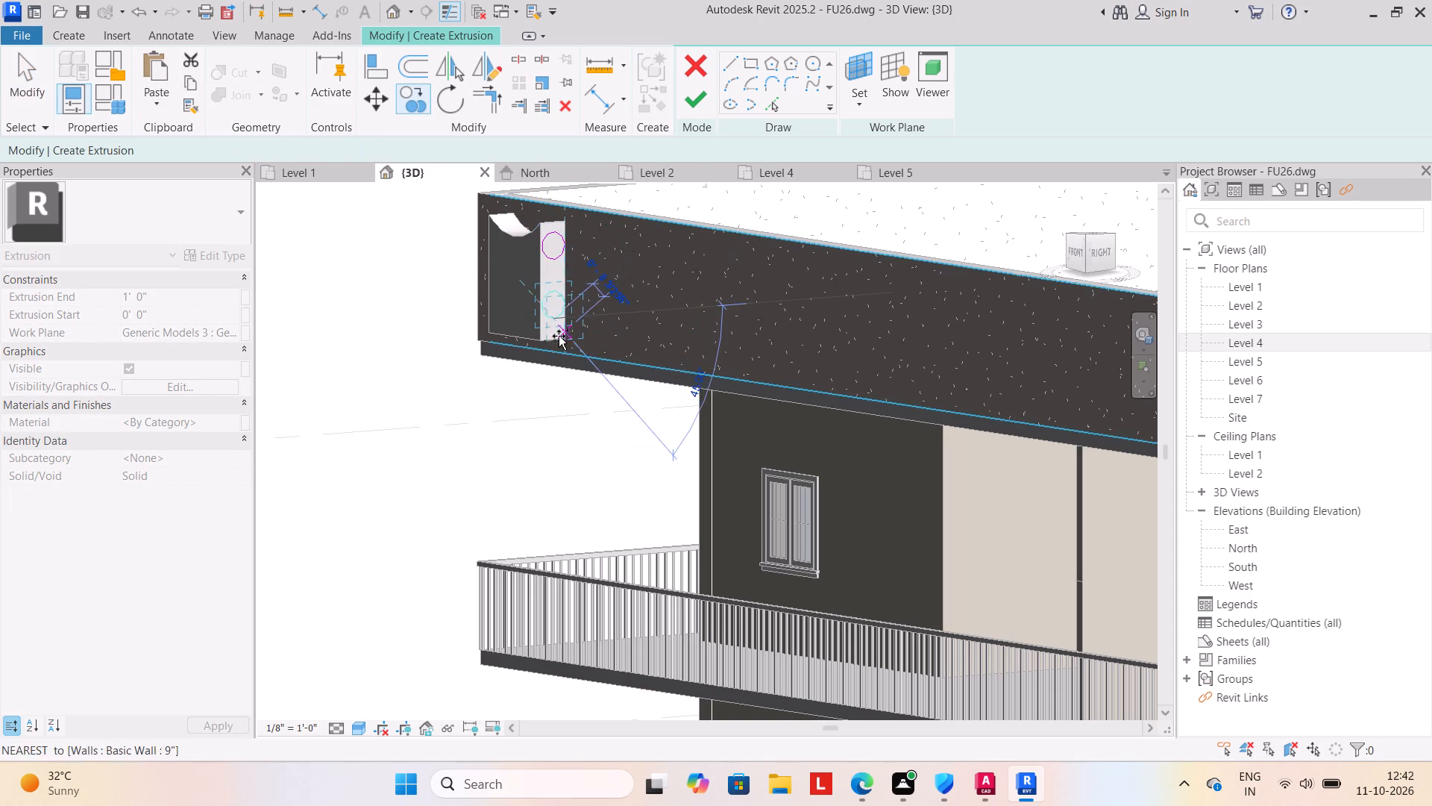
key("Escape")
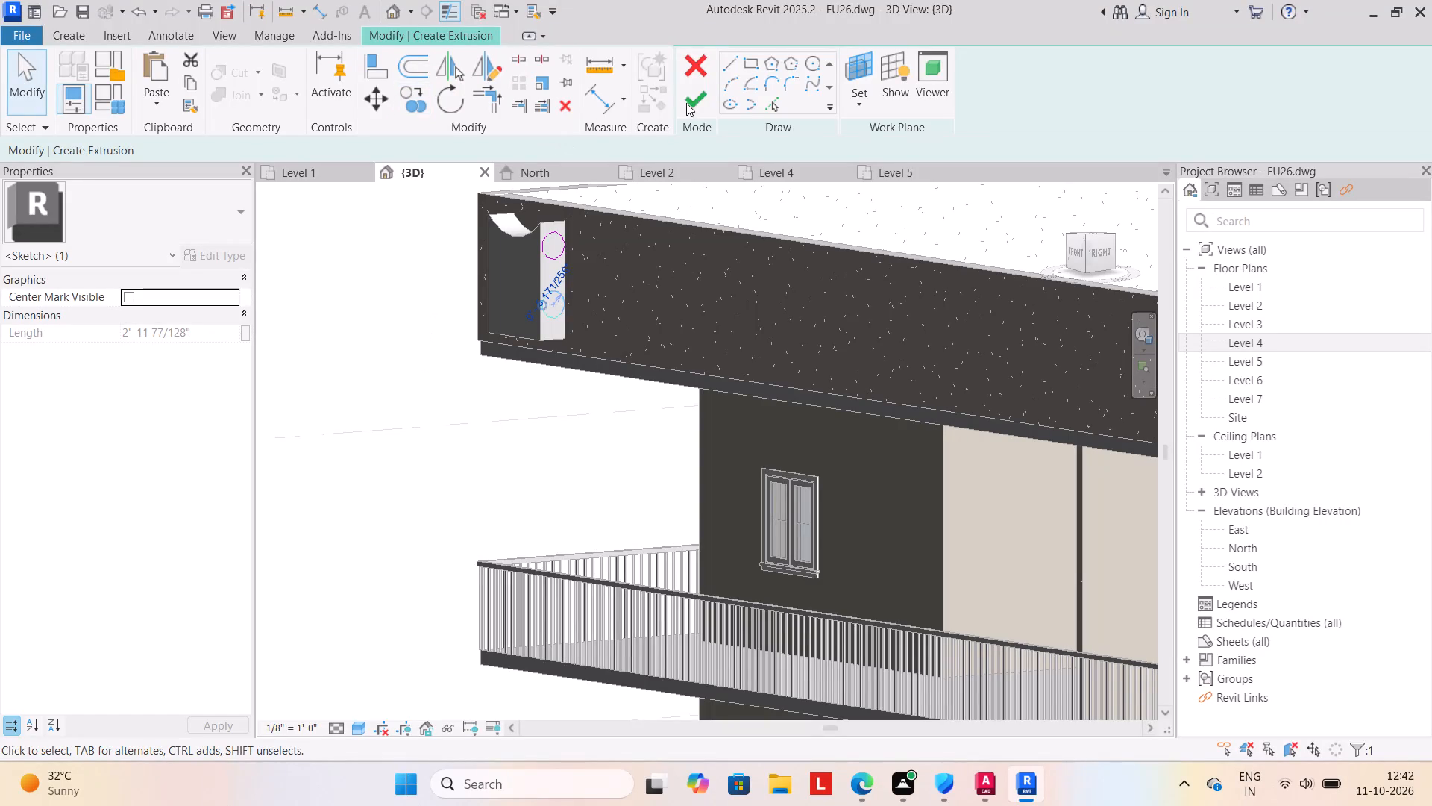
Finish the sketch to extrude both circles as cylinders with a depth of 1' 0".
left_click(691, 101)
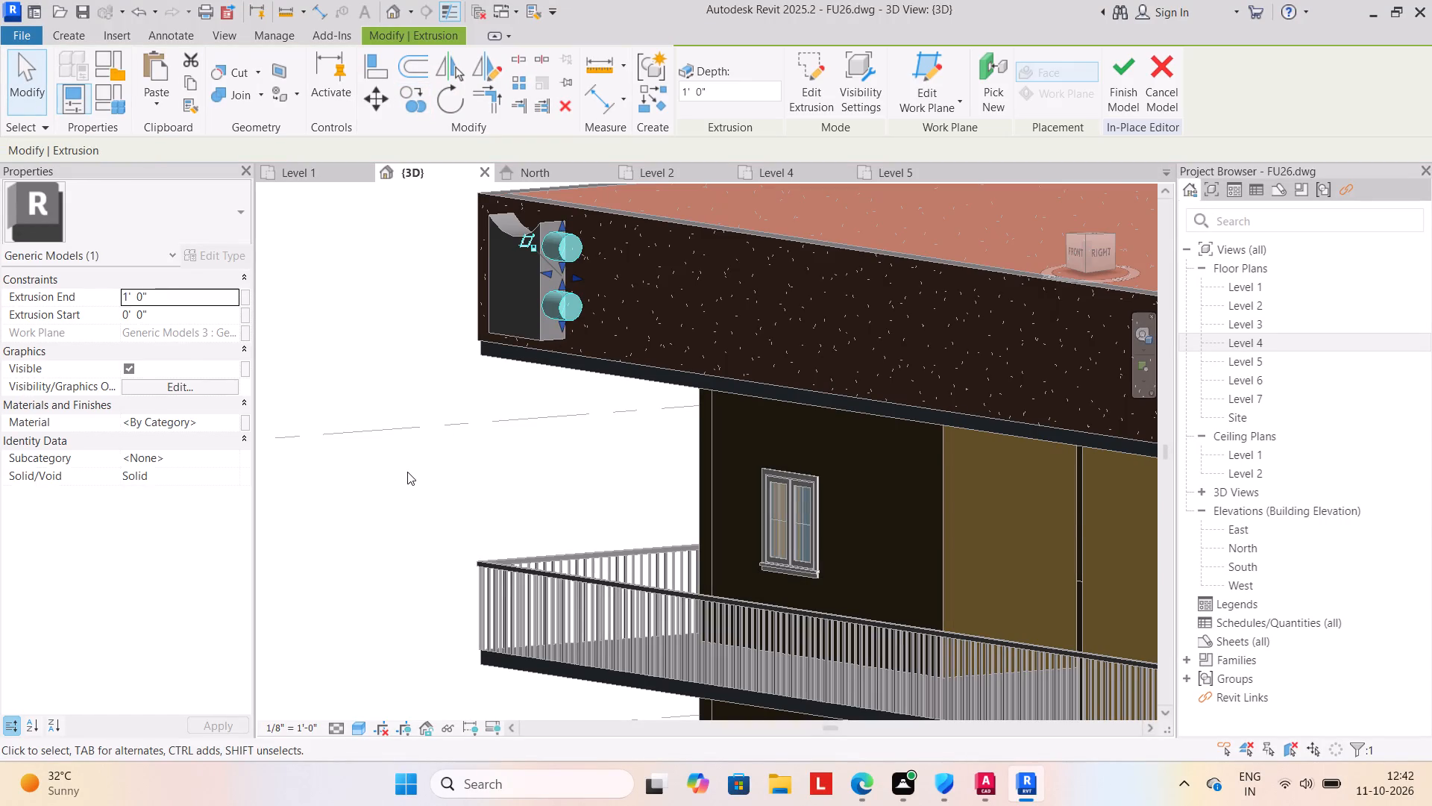
left_click(407, 472)
Examine the two cylinders and both curved-top panels on the parapet from the front of the building.
scroll(412, 472, "down", 1)
middle_click_drag(412, 472, 403, 387)
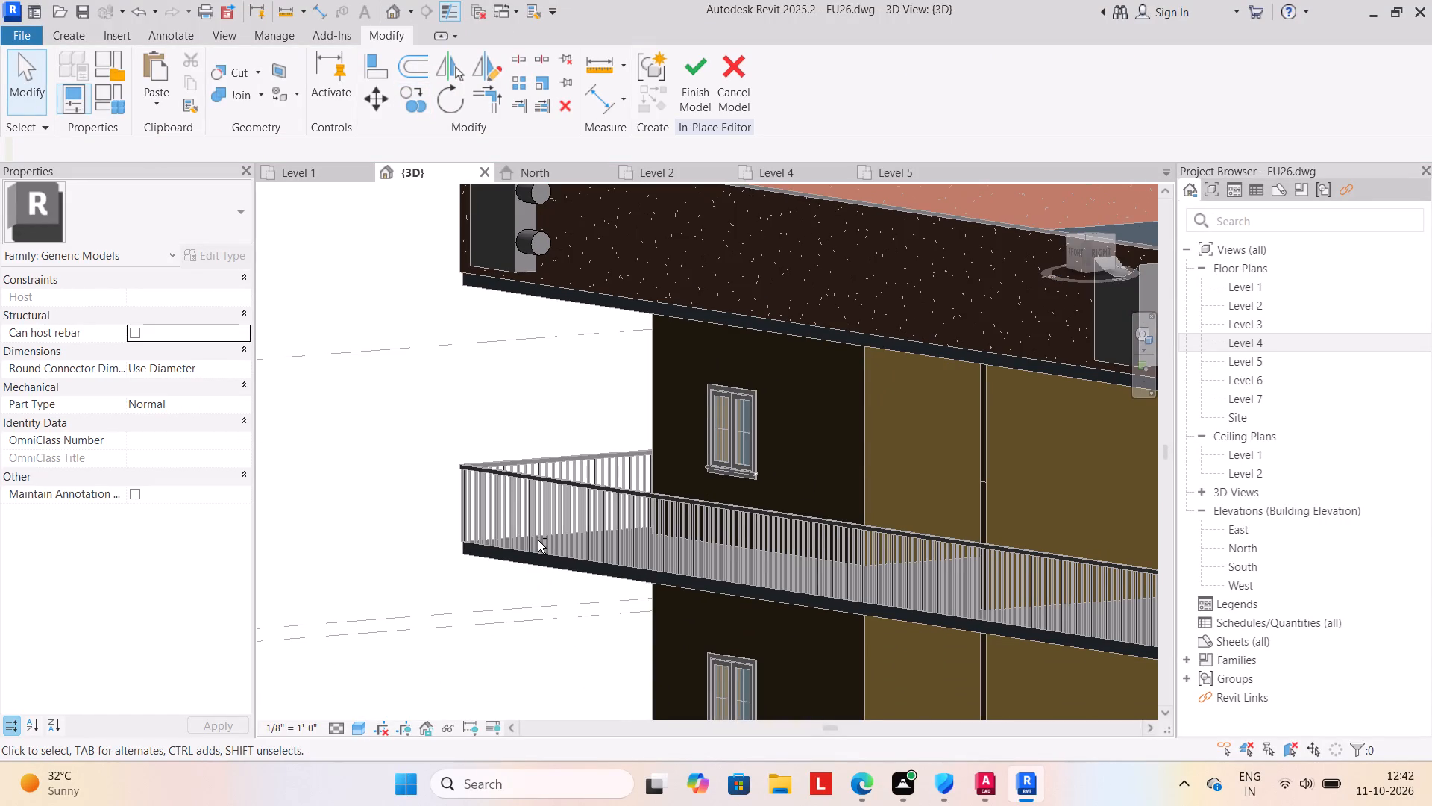
middle_click_drag(538, 540, 610, 553, "shift")
middle_click_drag(604, 528, 446, 343)
scroll(604, 528, "down", 1)
middle_click_drag(640, 494, 692, 515, "shift")
scroll(656, 505, "up", 1, "shift")
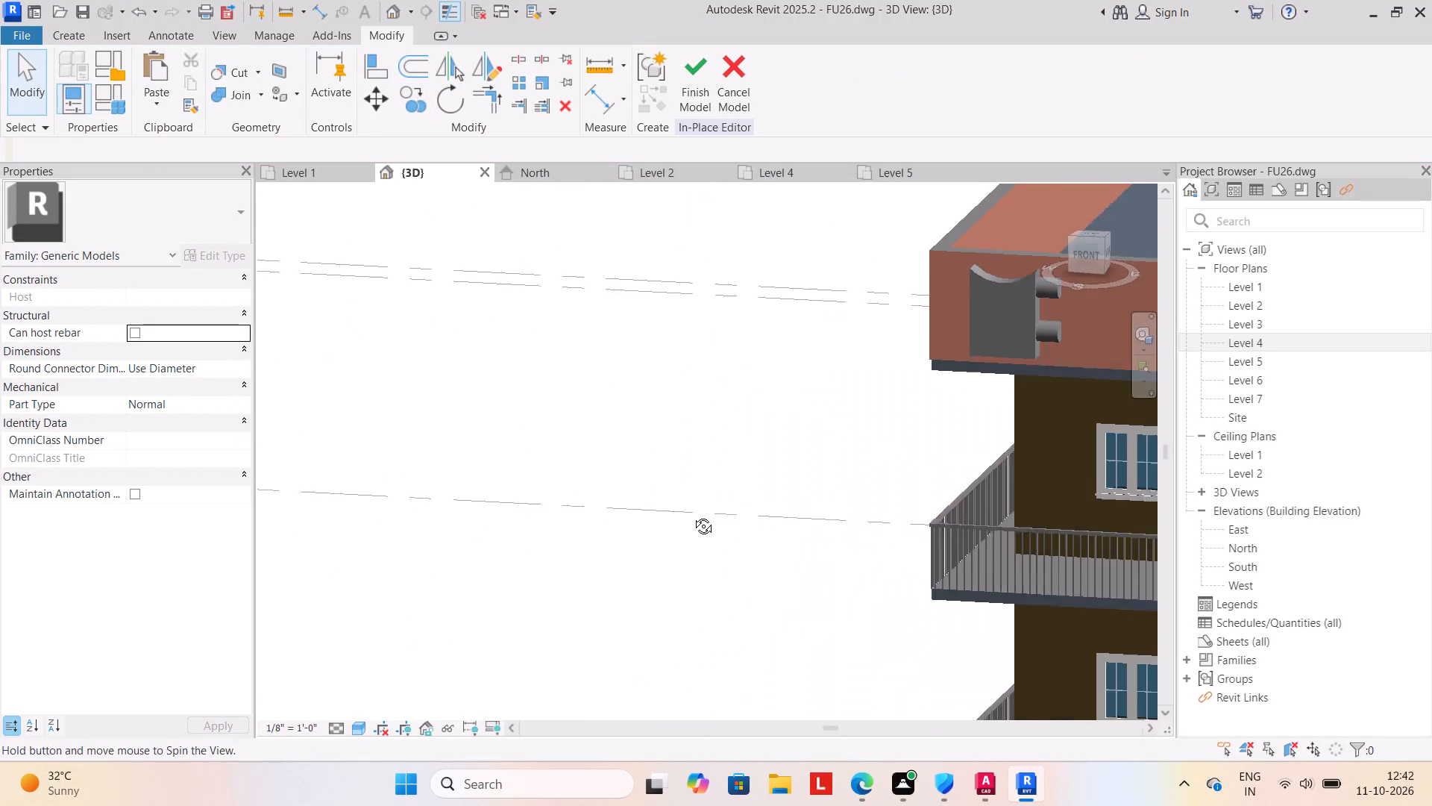
middle_click_drag(692, 515, 694, 515, "shift")
middle_click_drag(688, 468, 392, 347)
scroll(828, 509, "down", 3)
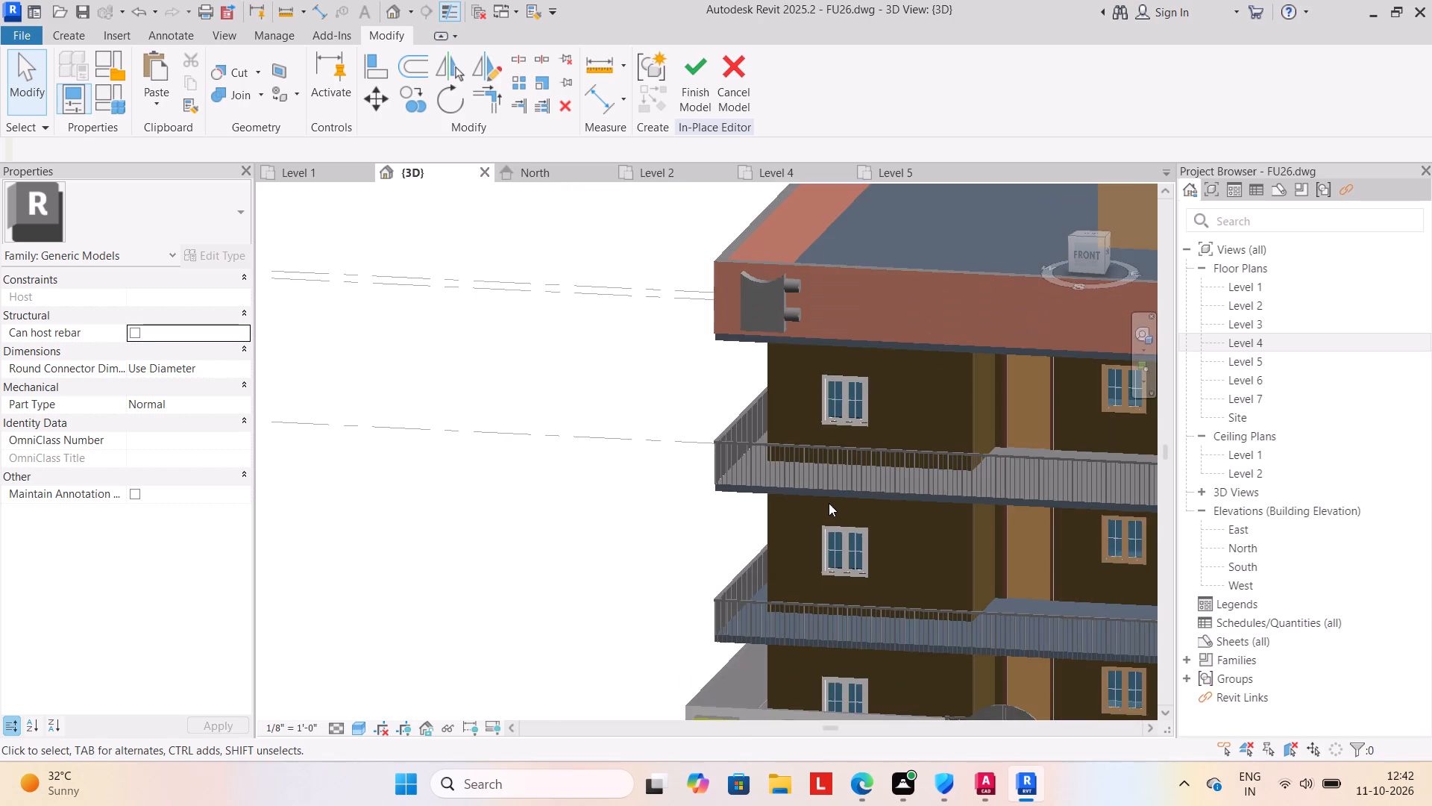
middle_click_drag(829, 503, 569, 493)
scroll(829, 502, "up", 1)
scroll(826, 495, "down", 2)
middle_click_drag(839, 500, 690, 463)
scroll(690, 463, "up", 1)
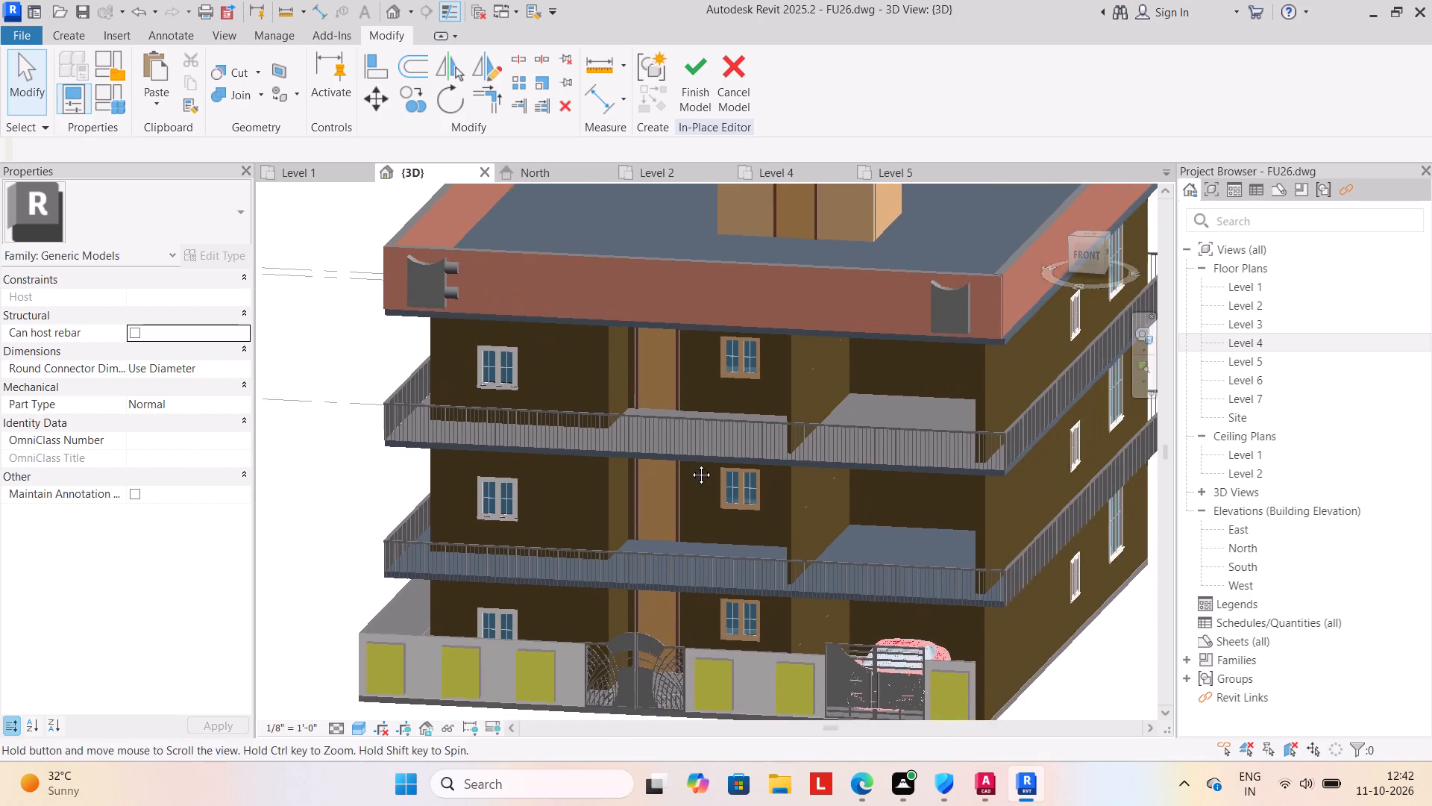
middle_click_drag(776, 537, 800, 539, "shift")
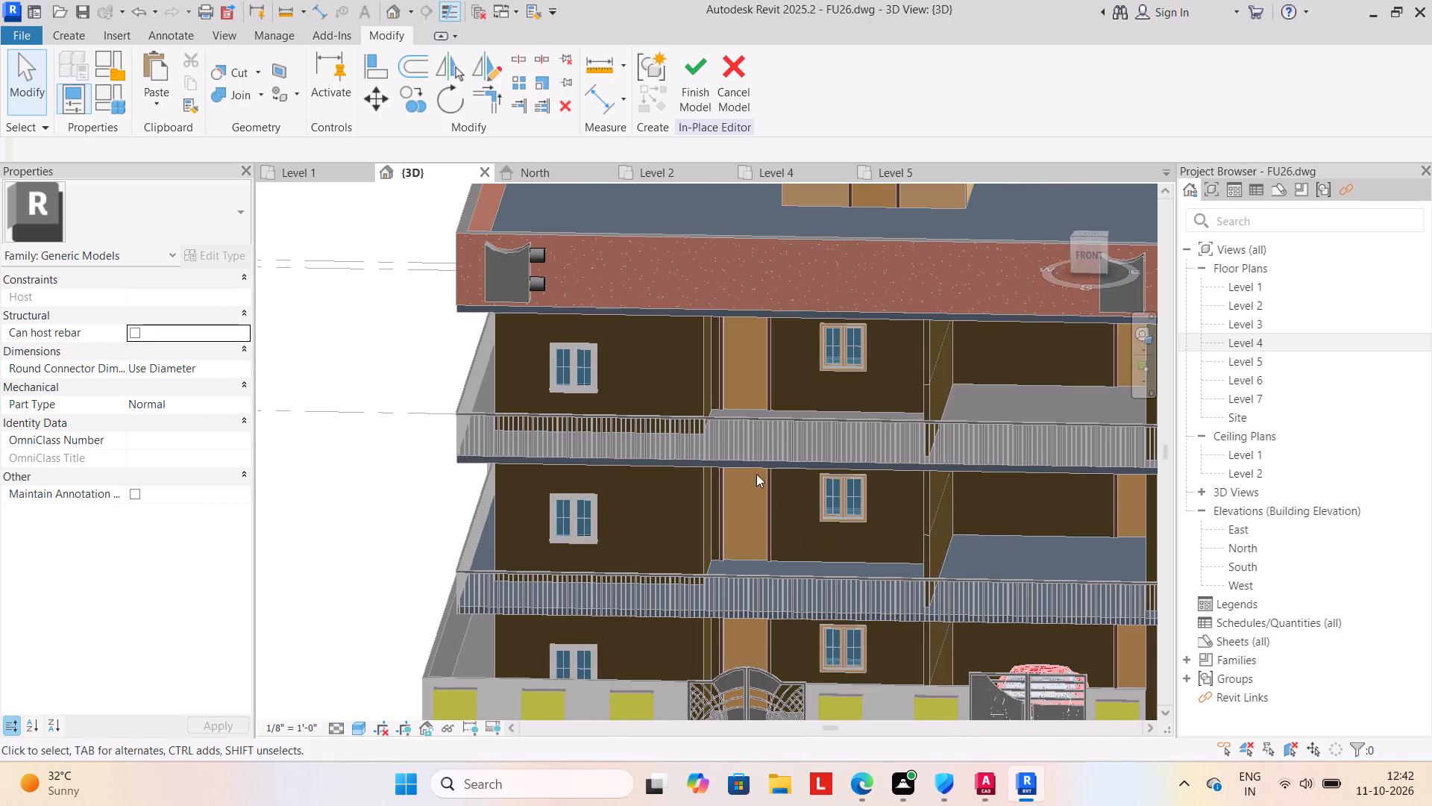
middle_click_drag(720, 392, 643, 456)
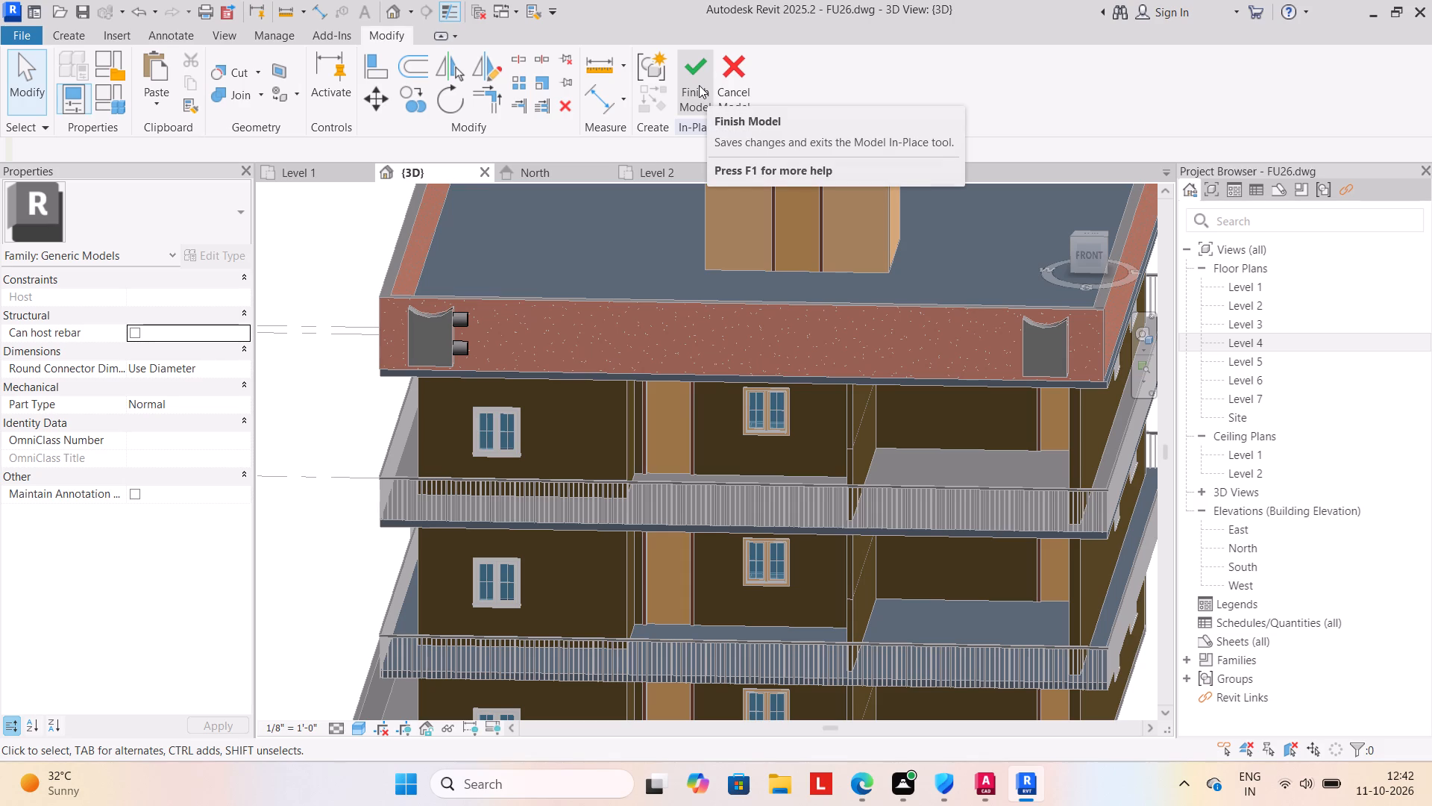
Finish the in-place model containing the two cylinders on the curved-top panel.
left_click(699, 85)
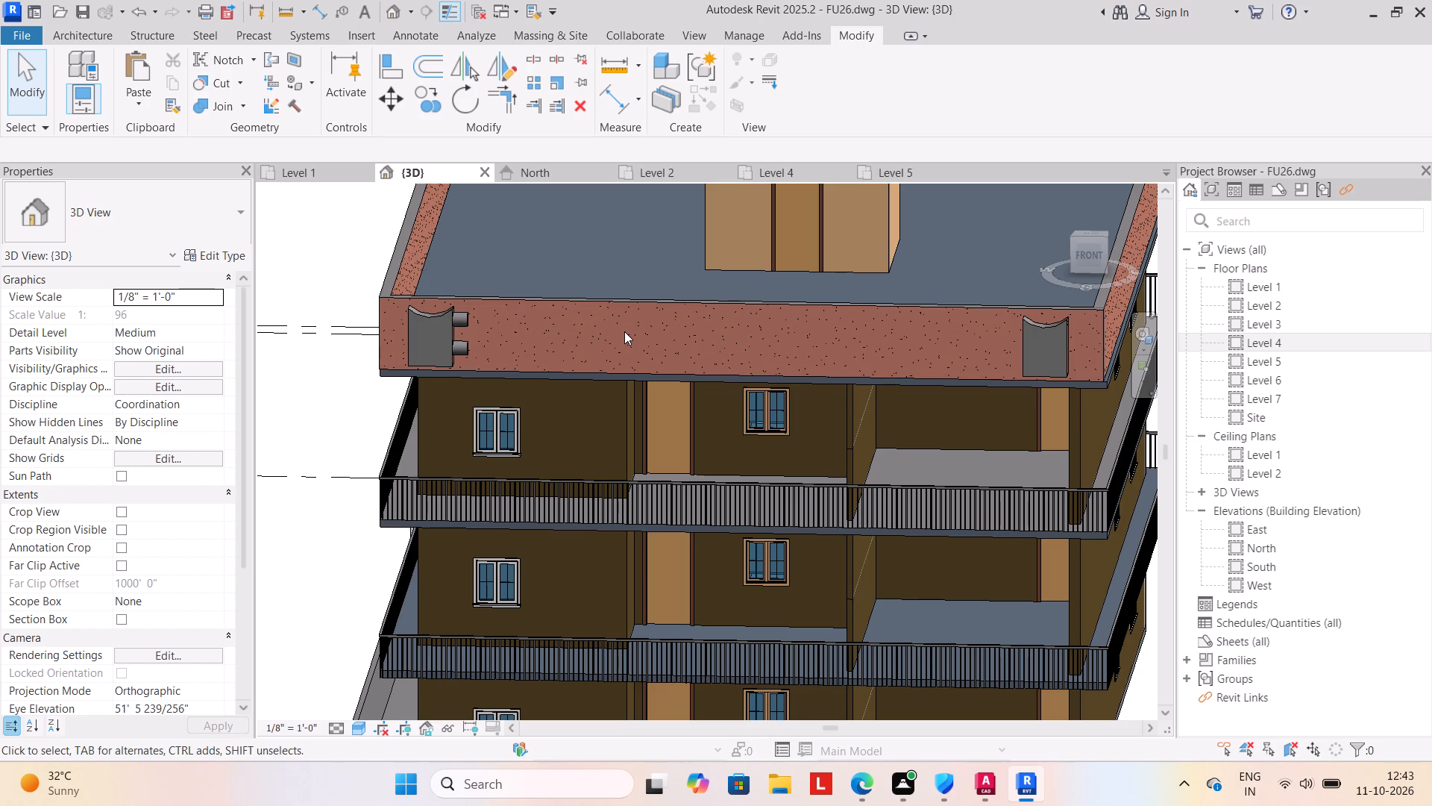
Create another in-place model in the Generic Models category, keeping the default name.
scroll(628, 334, "down", 2)
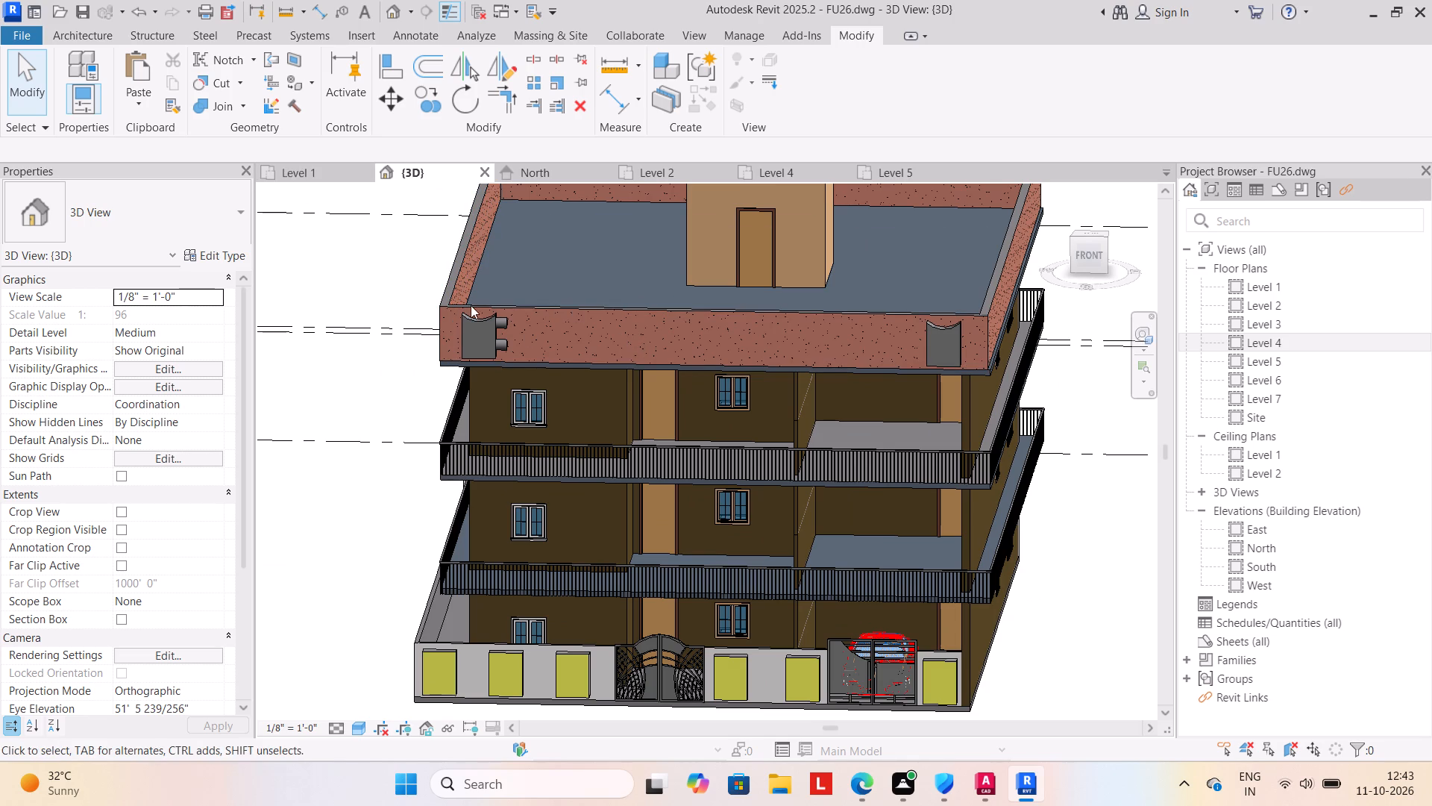
scroll(604, 341, "down", 1)
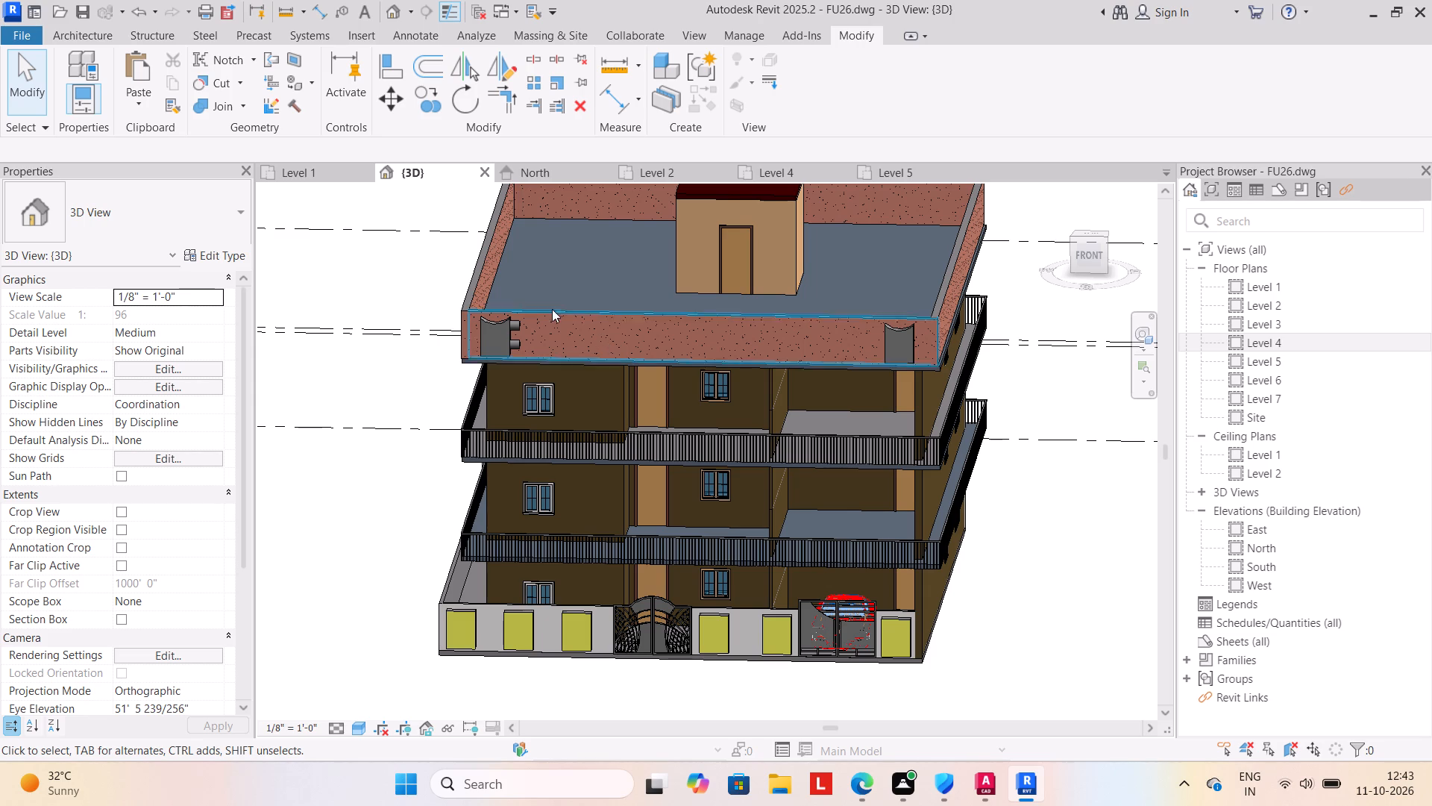
left_click(82, 37)
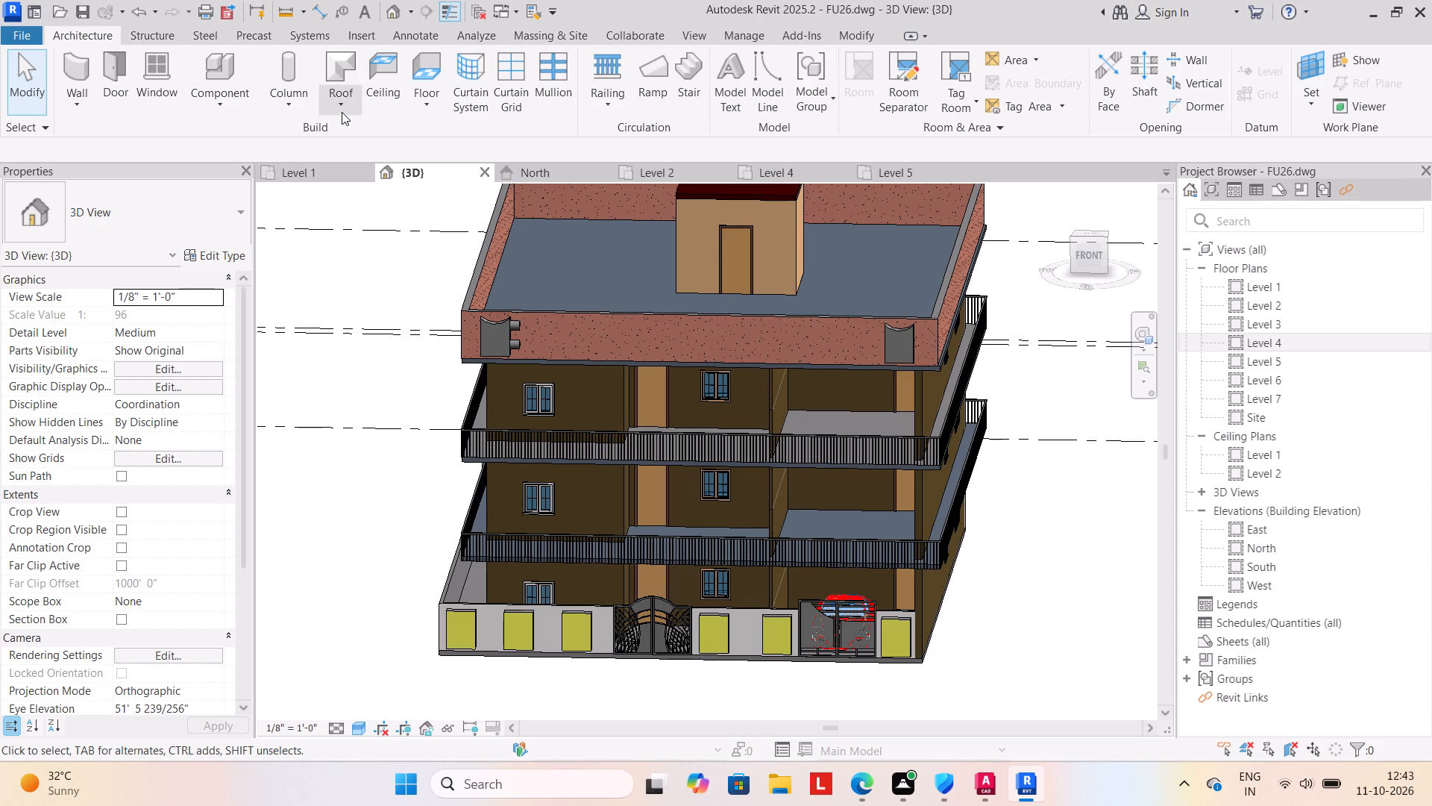
left_click(216, 107)
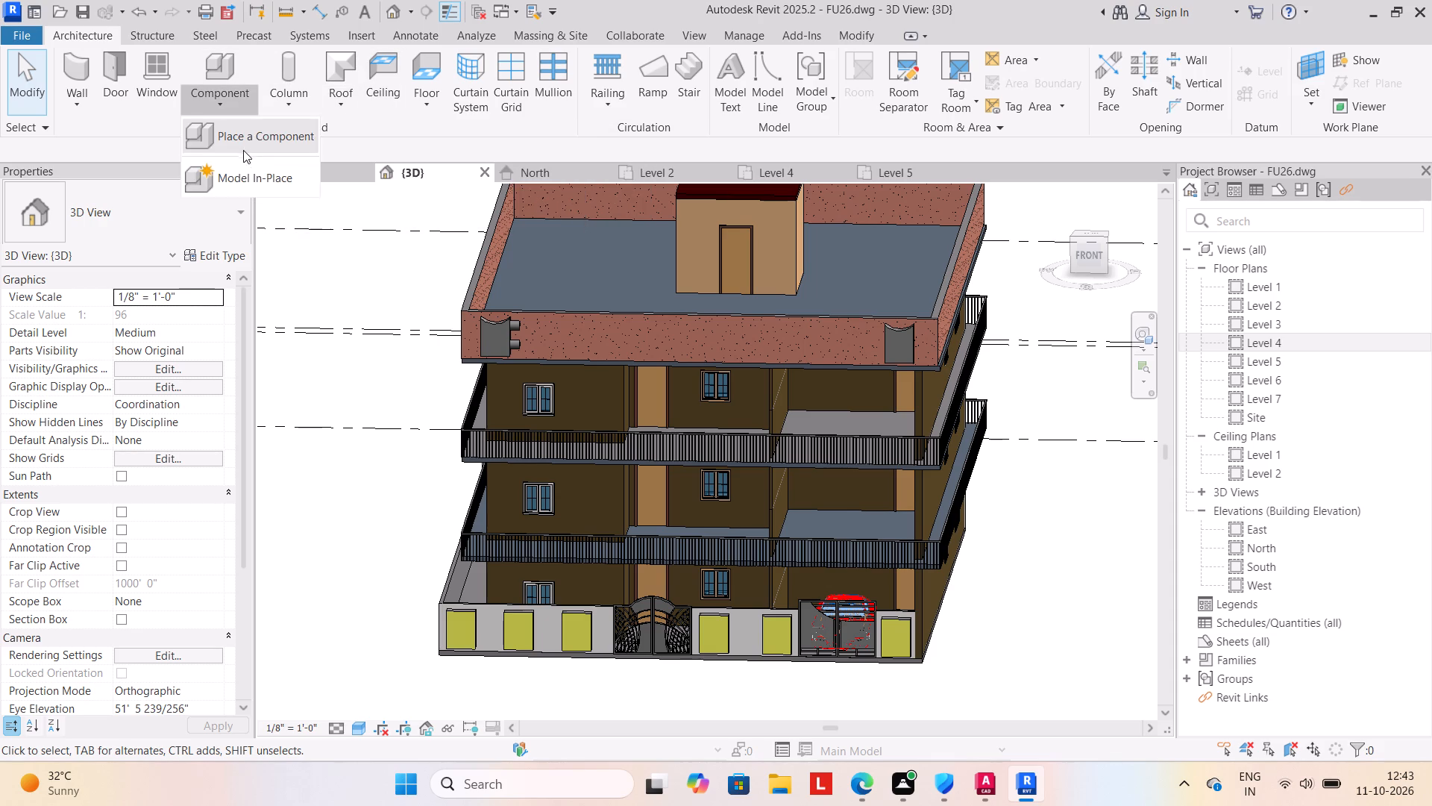
left_click(245, 174)
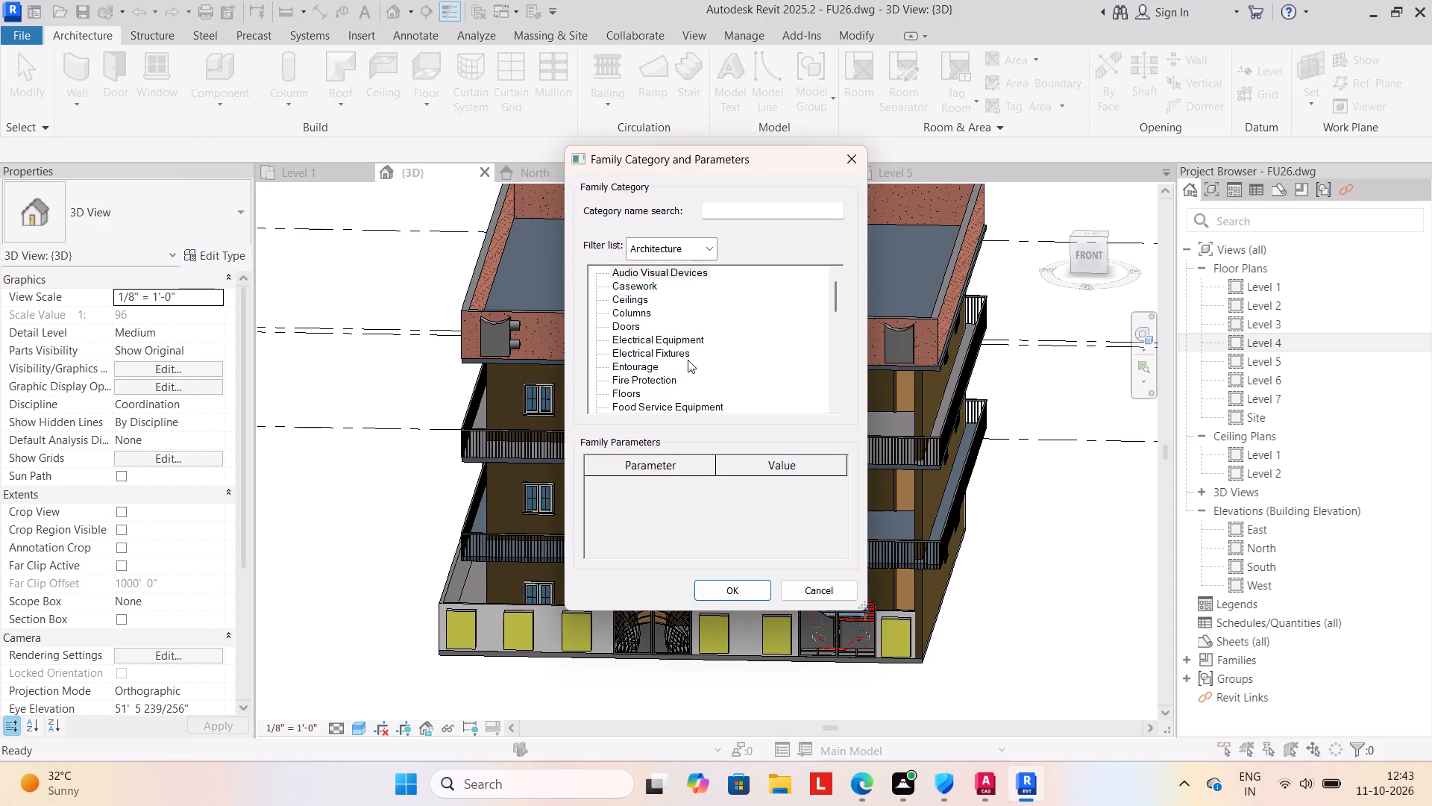
scroll(706, 368, "down", 3)
left_click(675, 405)
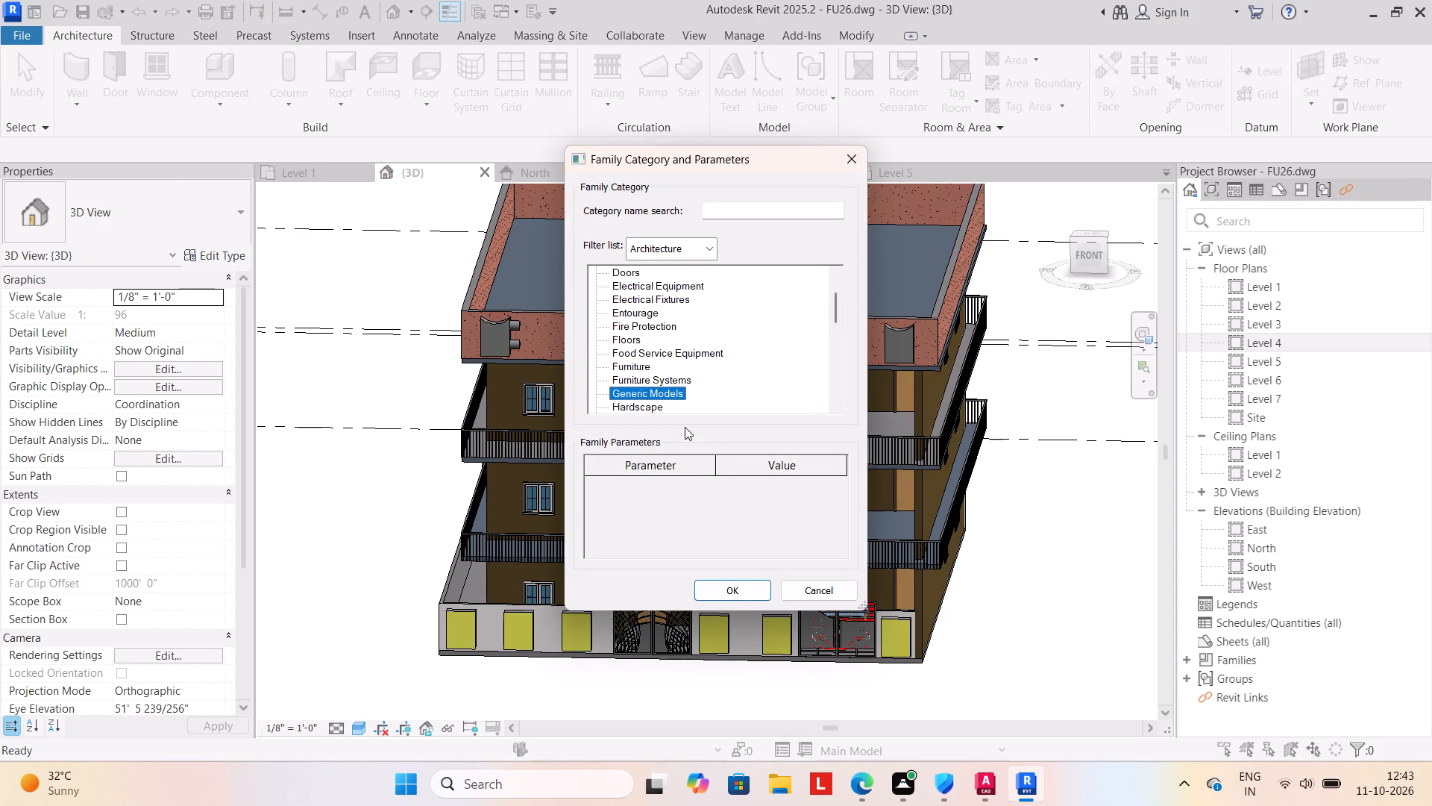
left_click(731, 591)
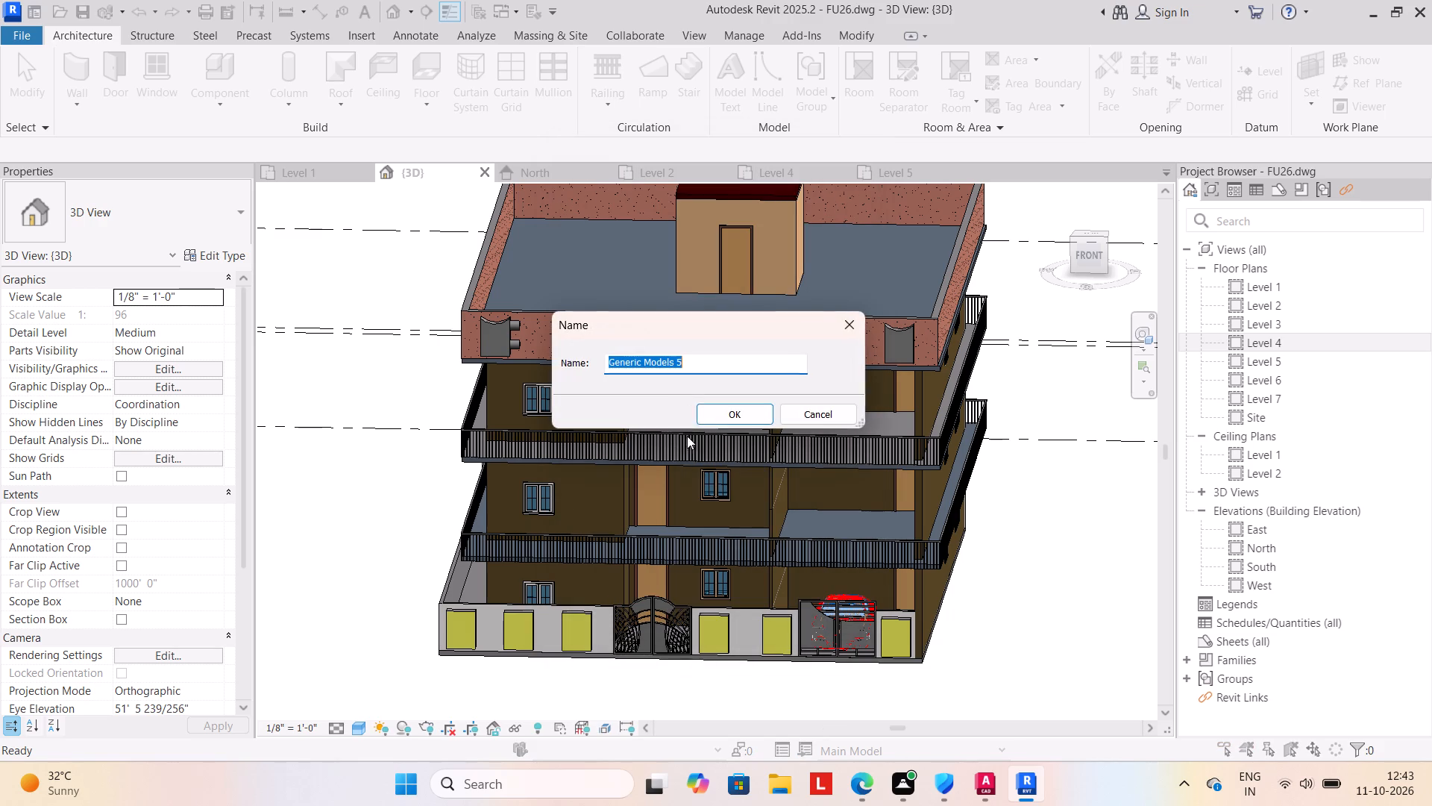
left_click(721, 411)
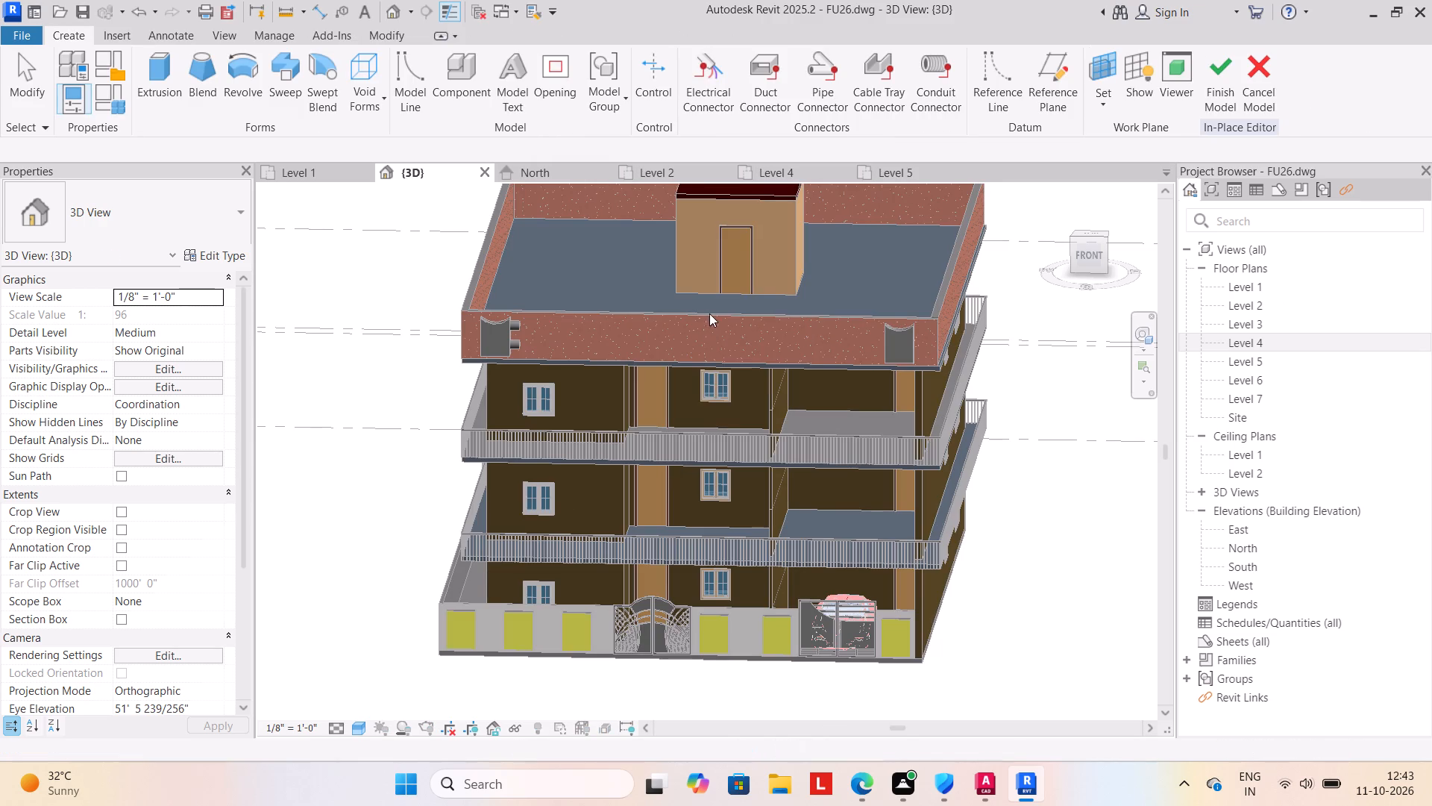
Start an extrusion on the parapet wall's front face and sketch a rectangle about 13' 0" by 3' 6" between the curved-top panels.
left_click(172, 96)
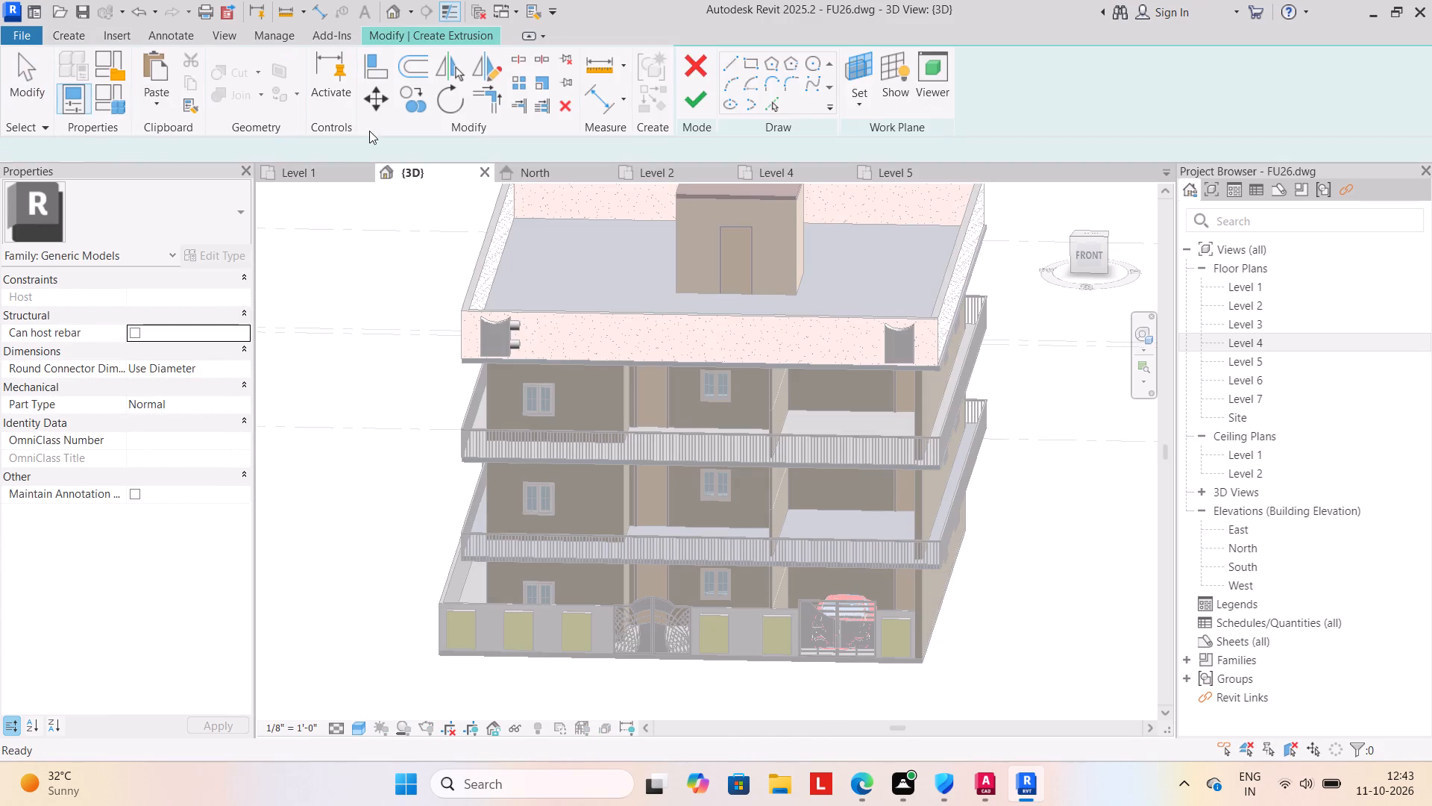
left_click(961, 100)
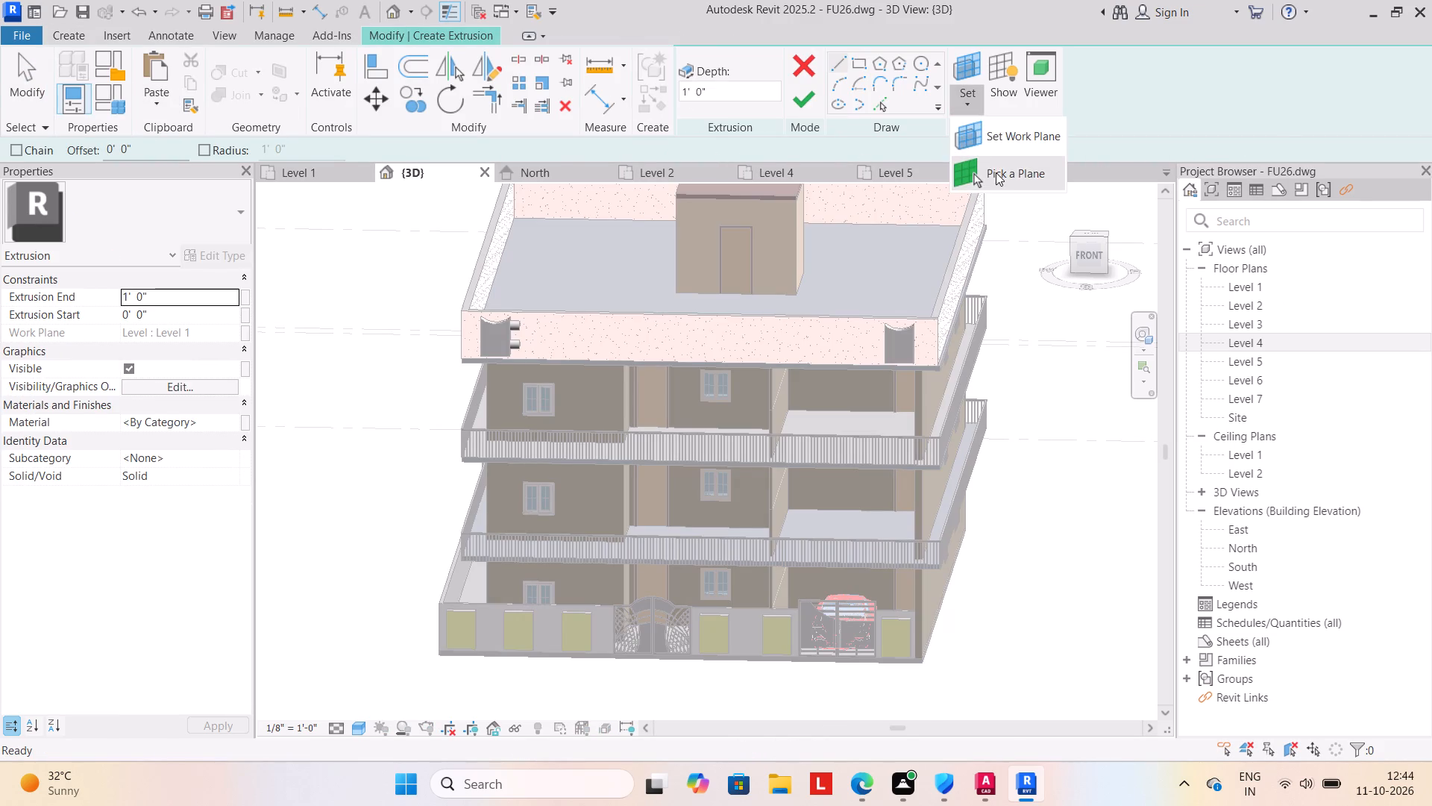
left_click(996, 172)
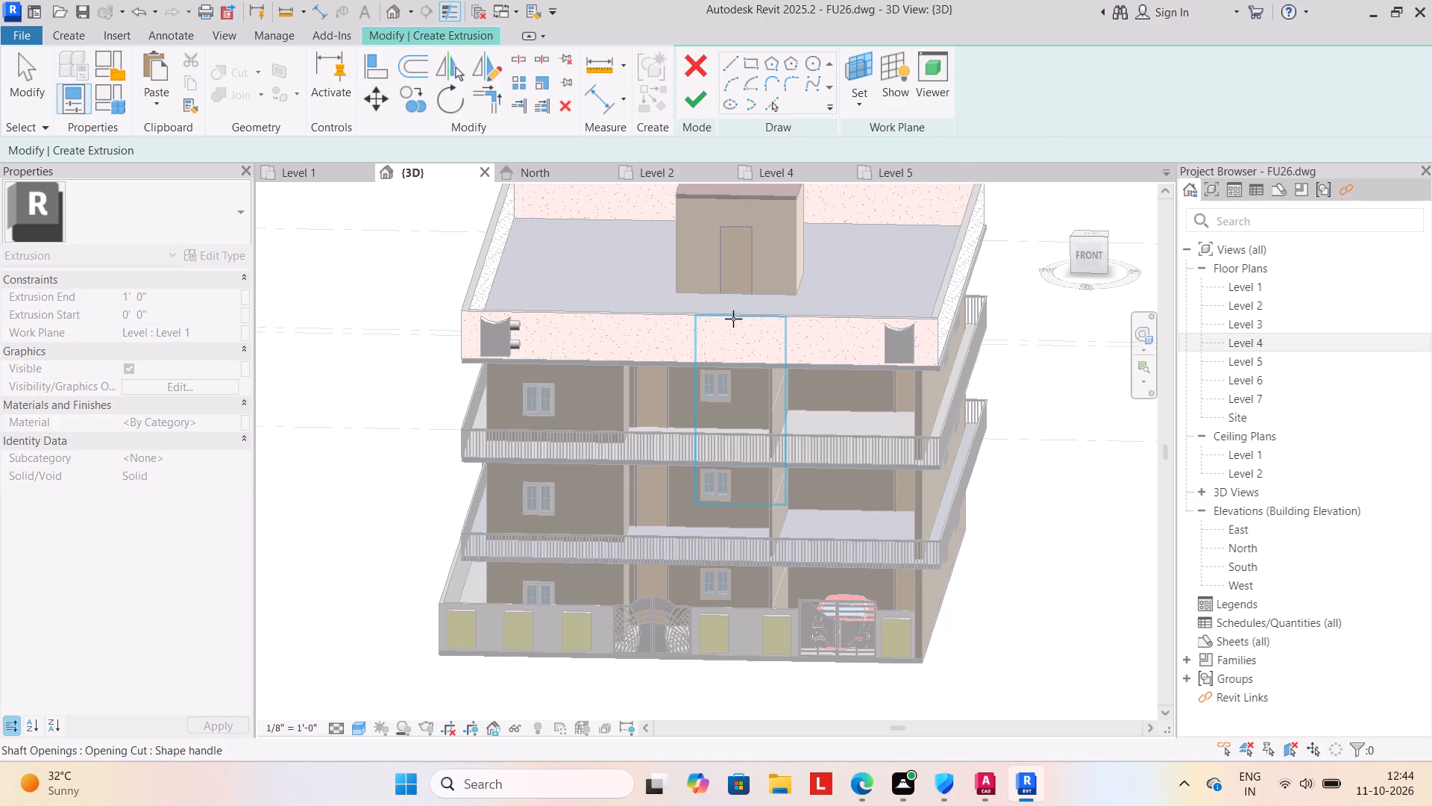
left_click(629, 319)
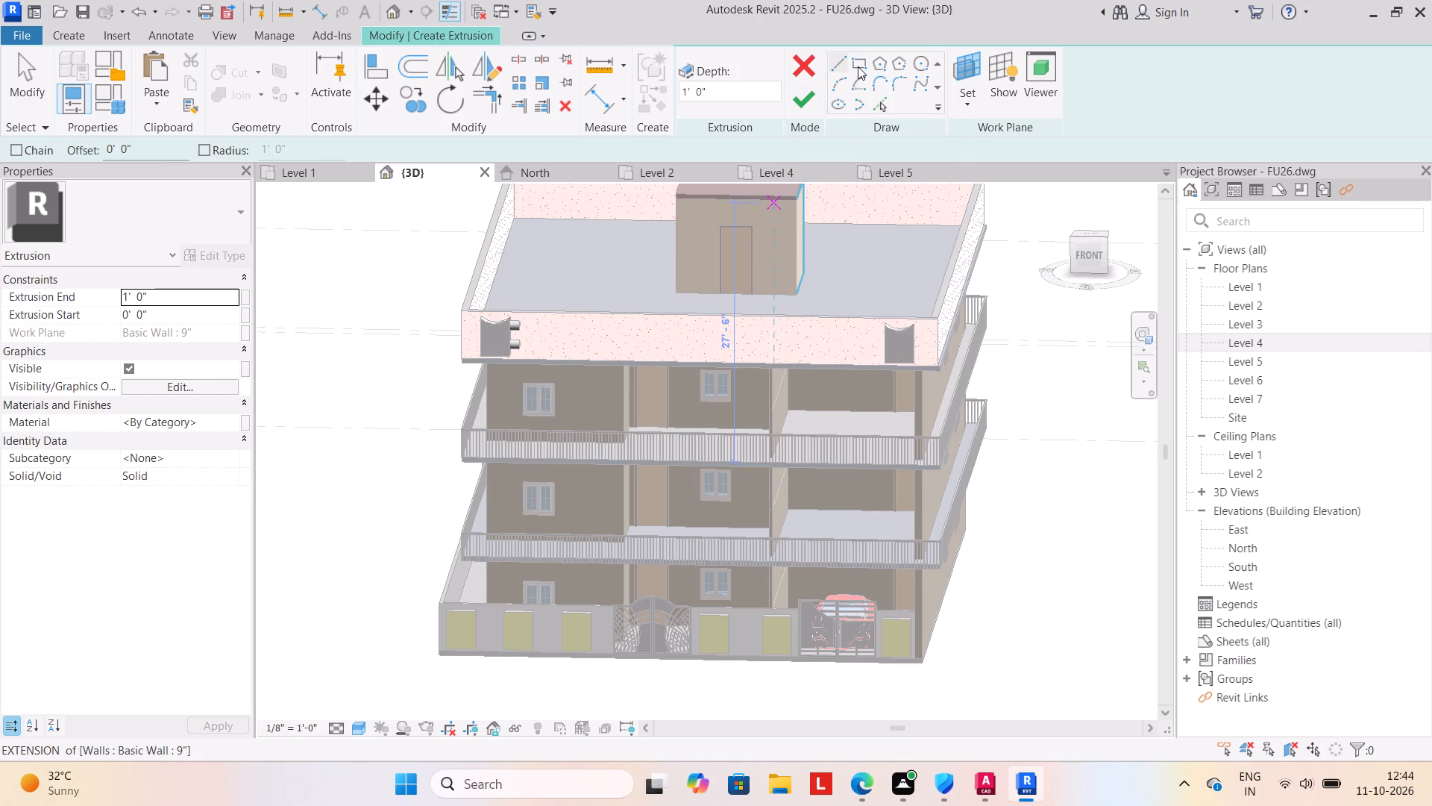
left_click(858, 63)
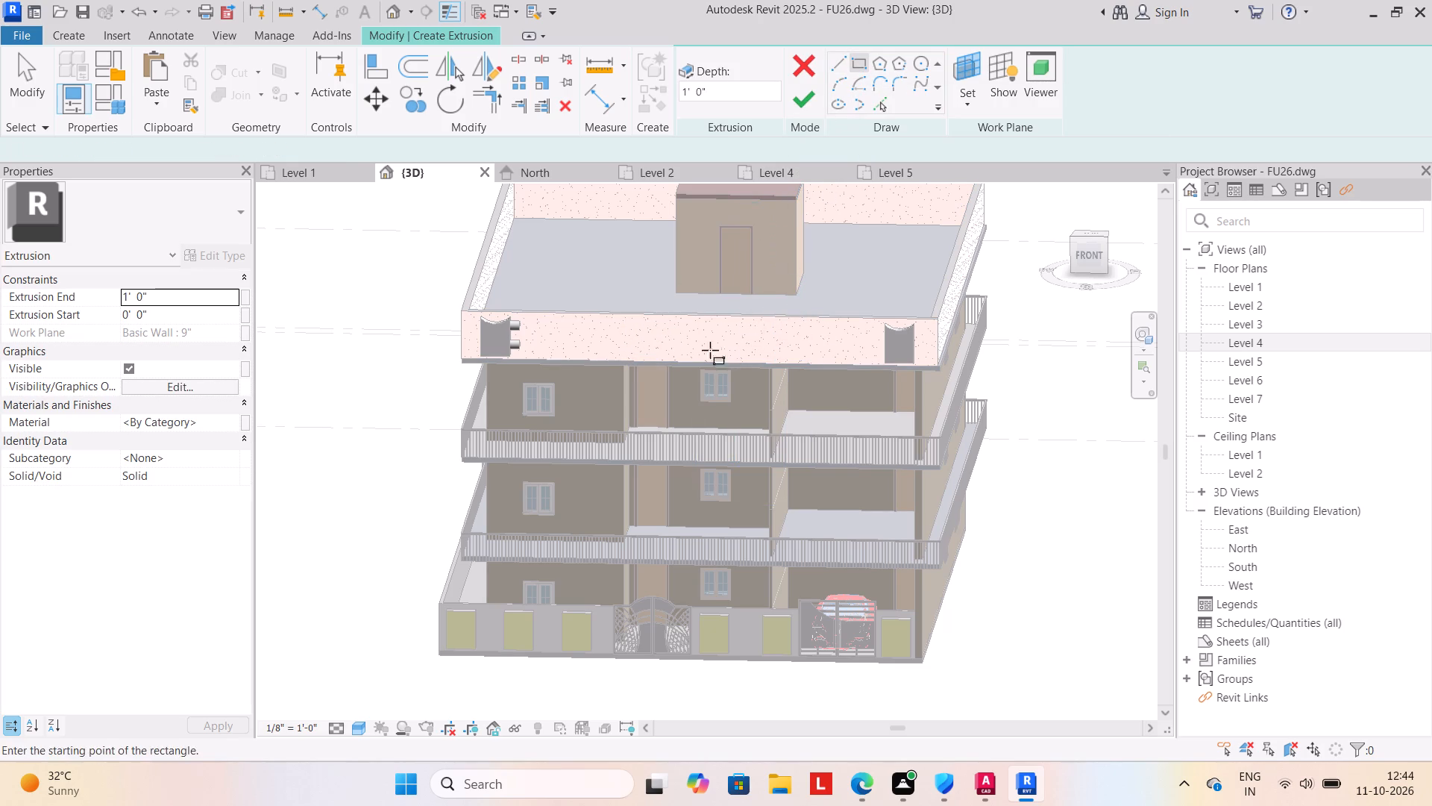
scroll(615, 343, "up", 5)
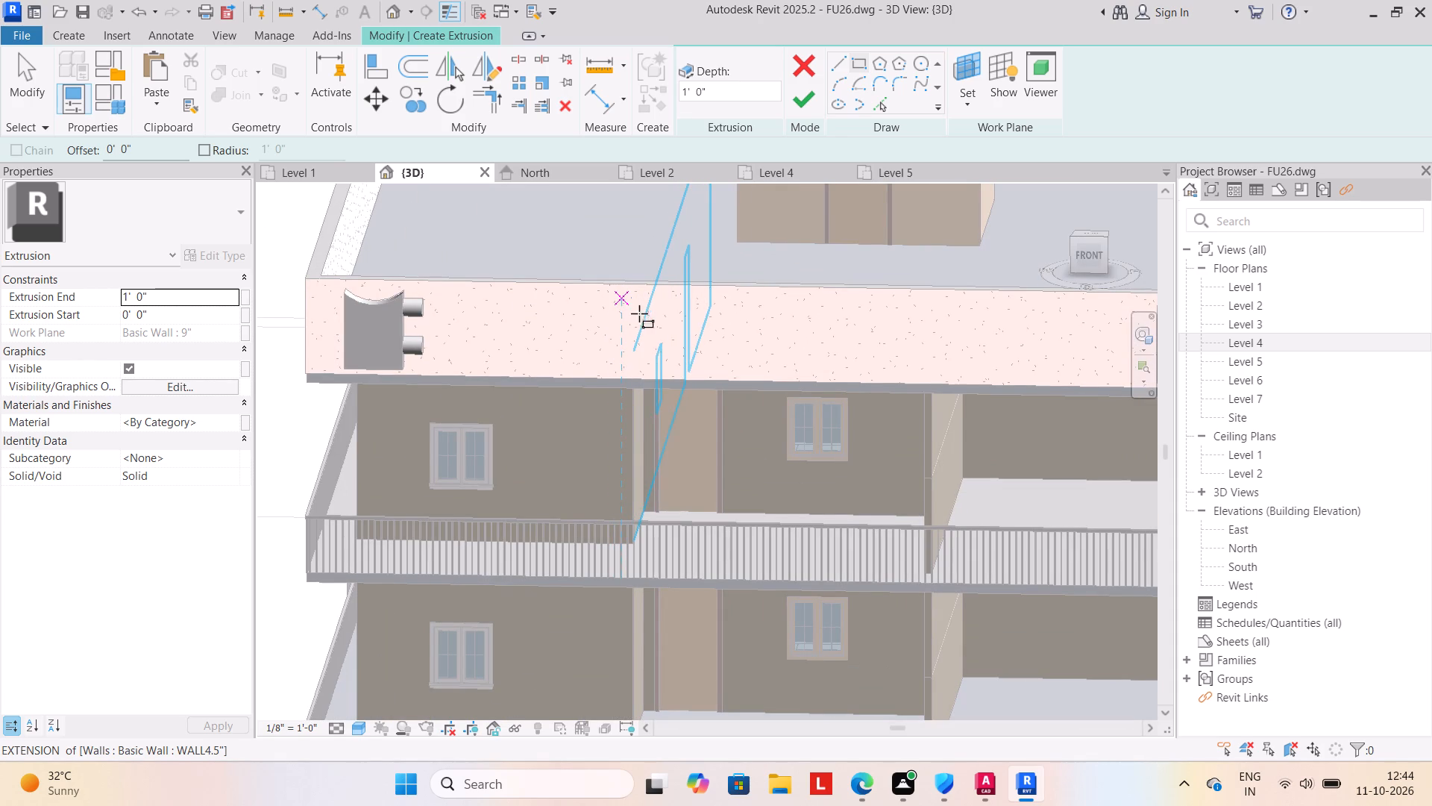
scroll(679, 310, "down", 2)
left_click(689, 304)
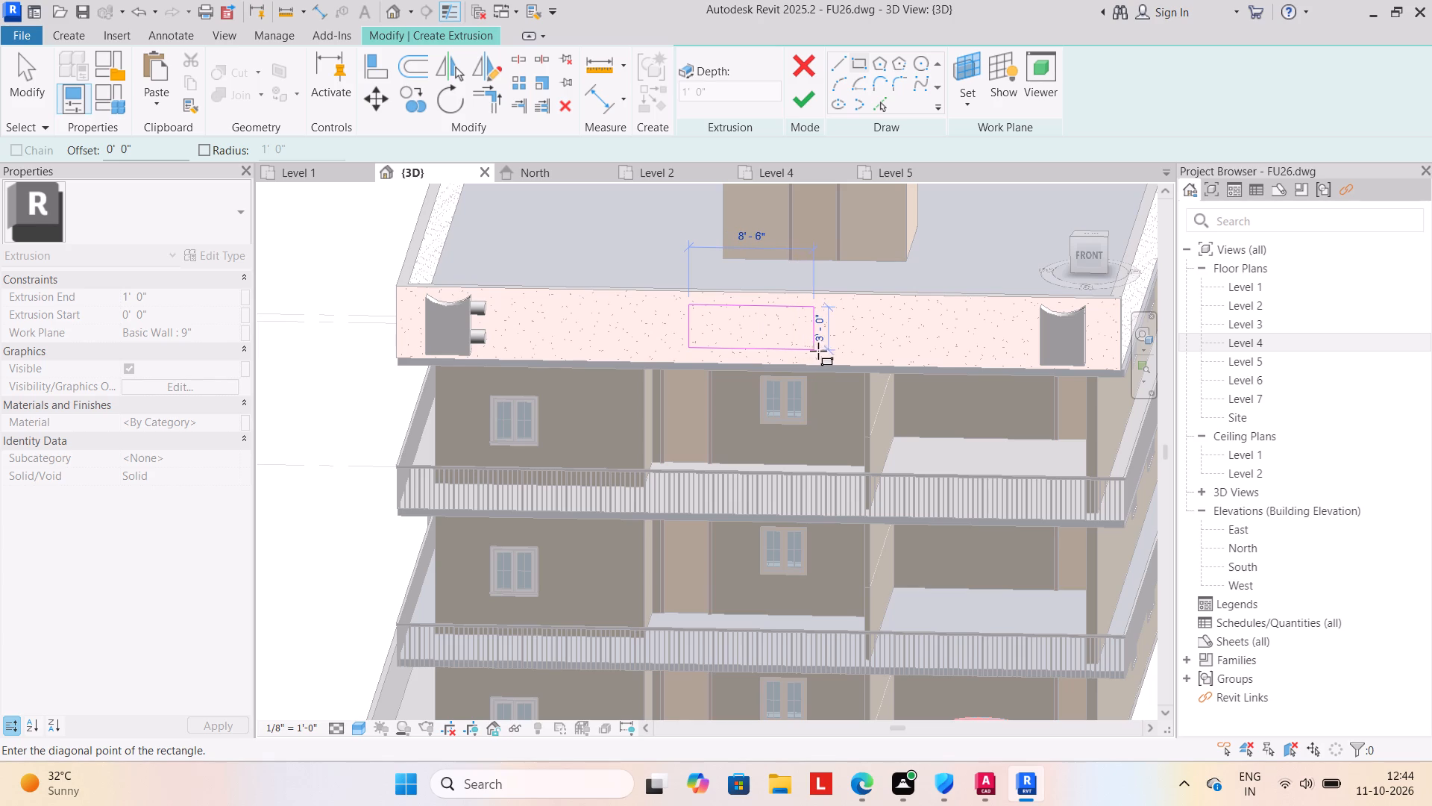
left_click(883, 355)
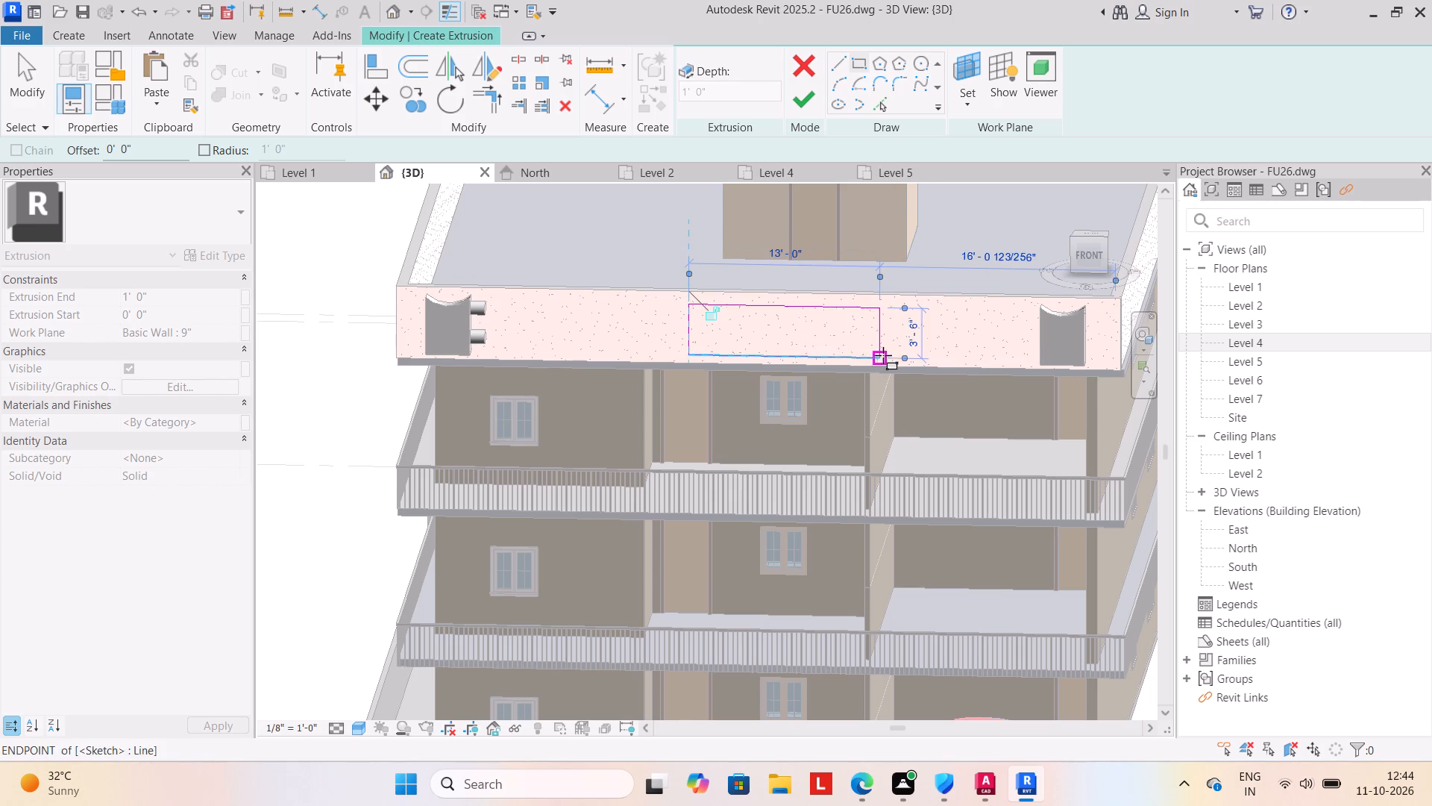
key("Escape")
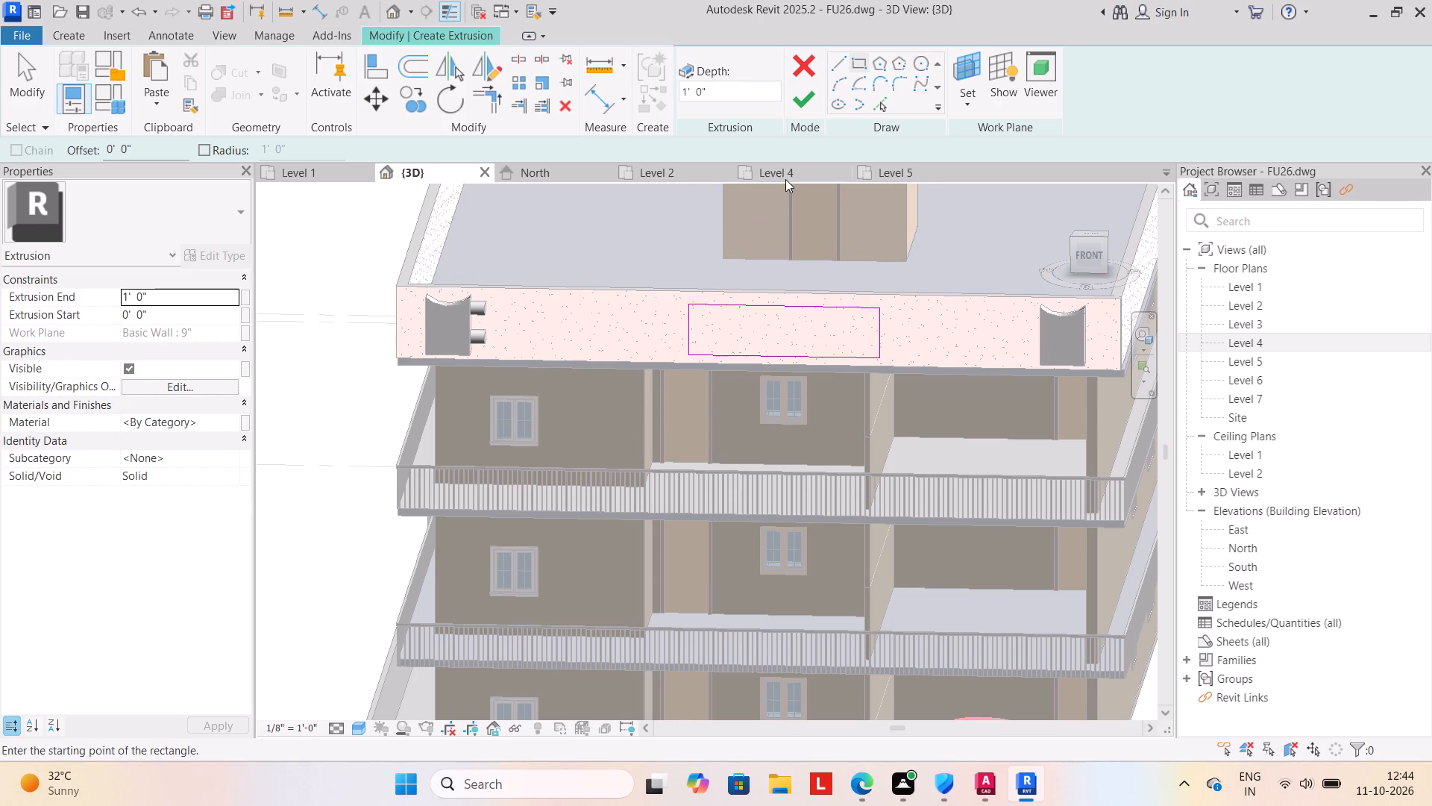
Finish the rectangle sketch as an extrusion with a depth of 1' 0" and finish the in-place model.
left_click(798, 106)
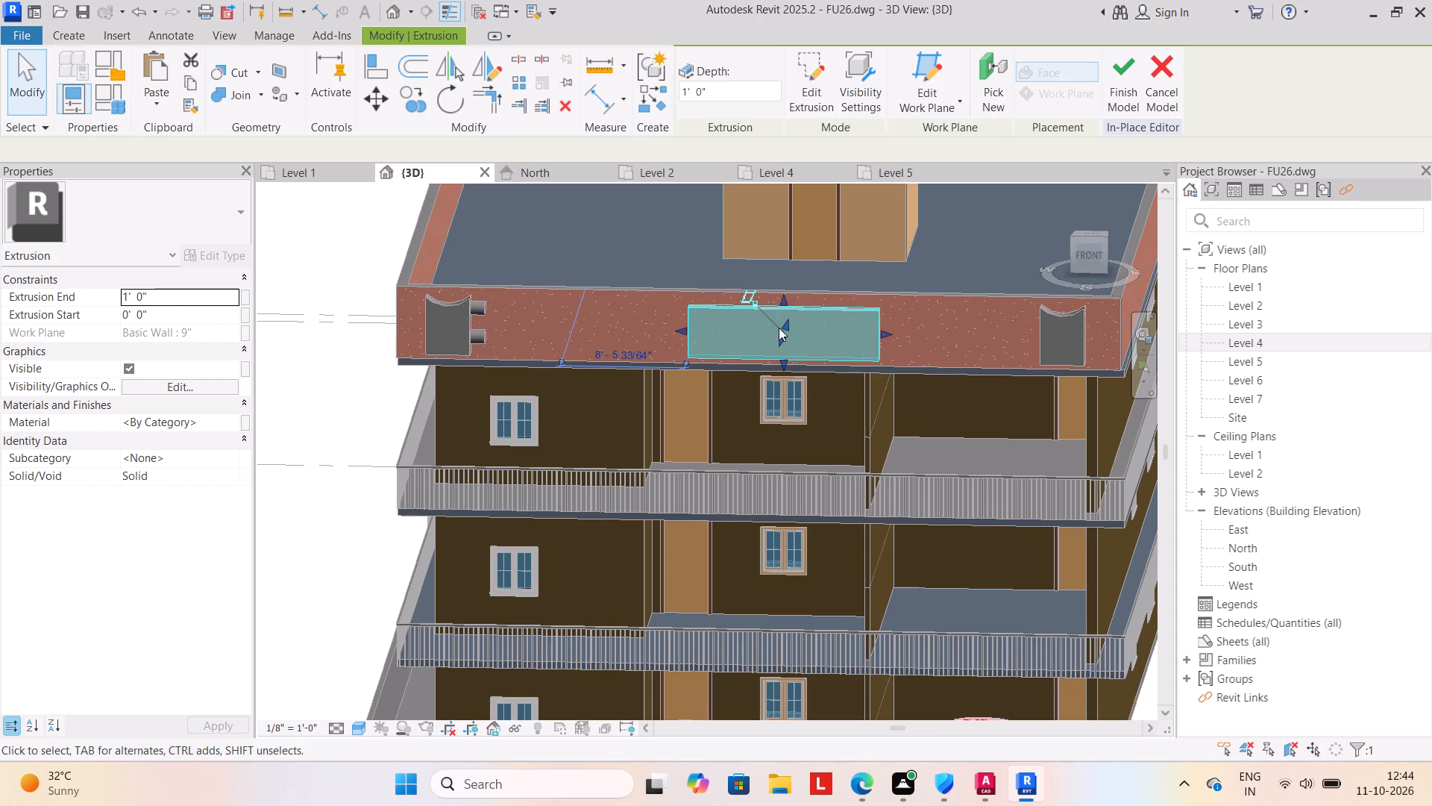
left_click(1119, 97)
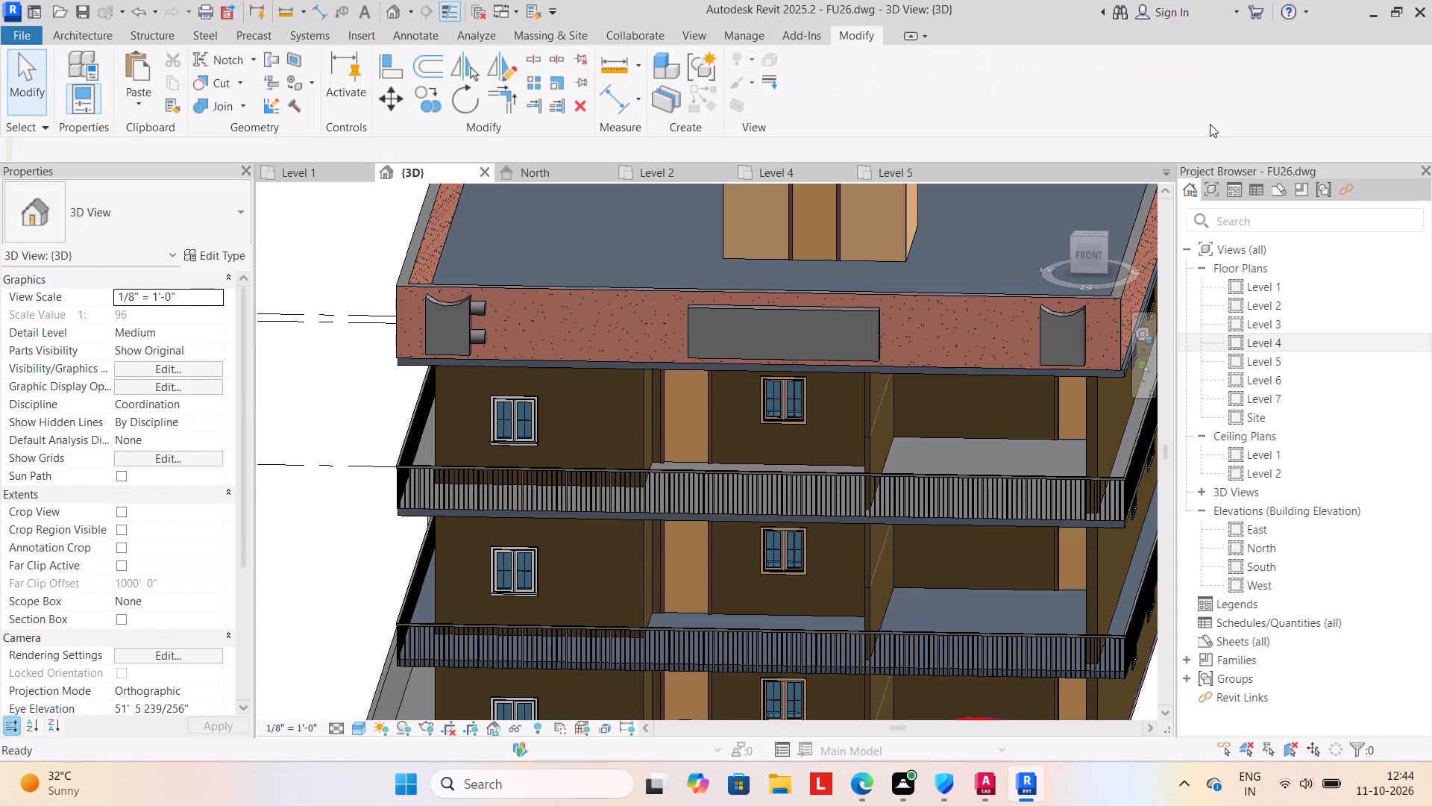
Nudge the rectangular block three increments along the parapet toward the panel with the cylinders.
left_click(882, 340)
key("Left")
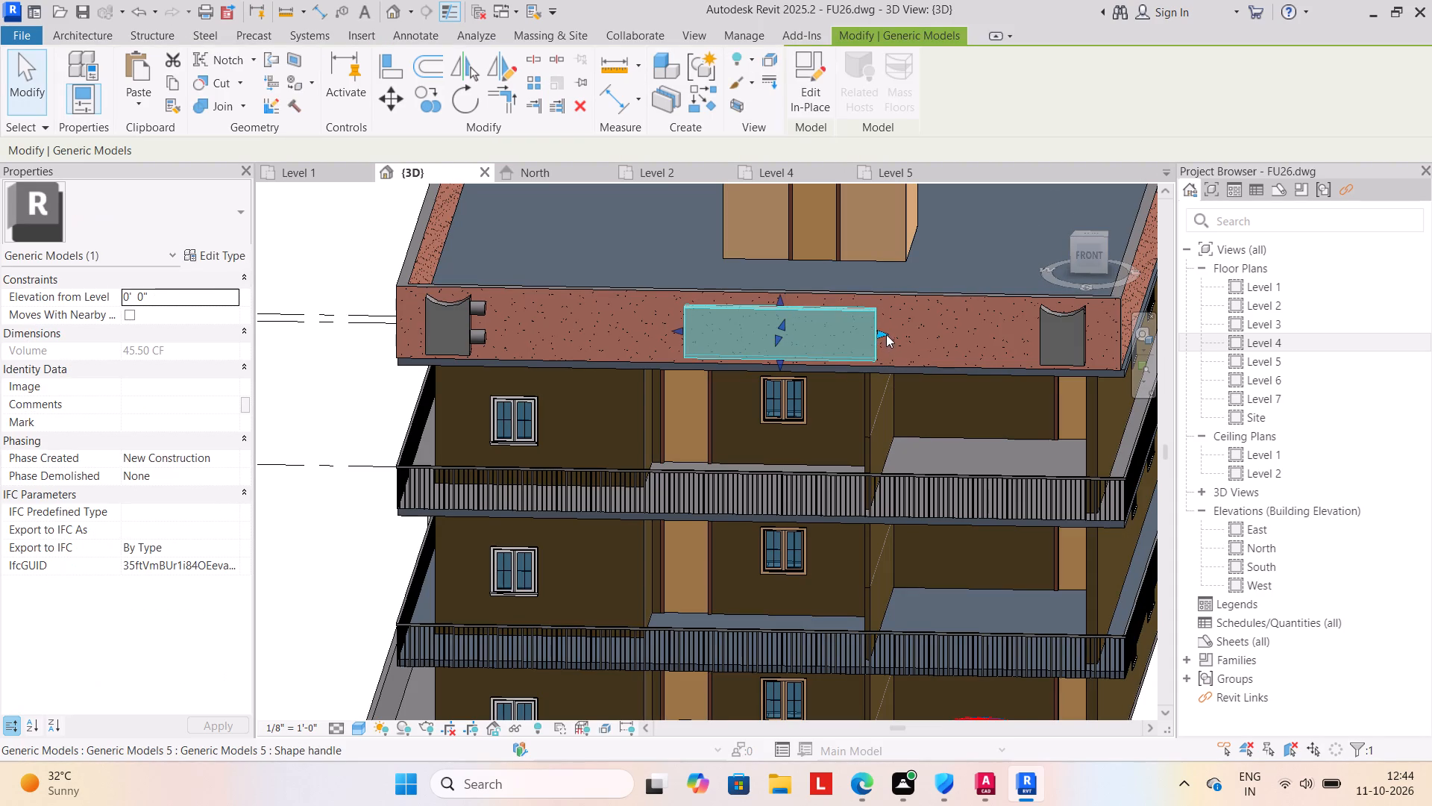
key("Left")
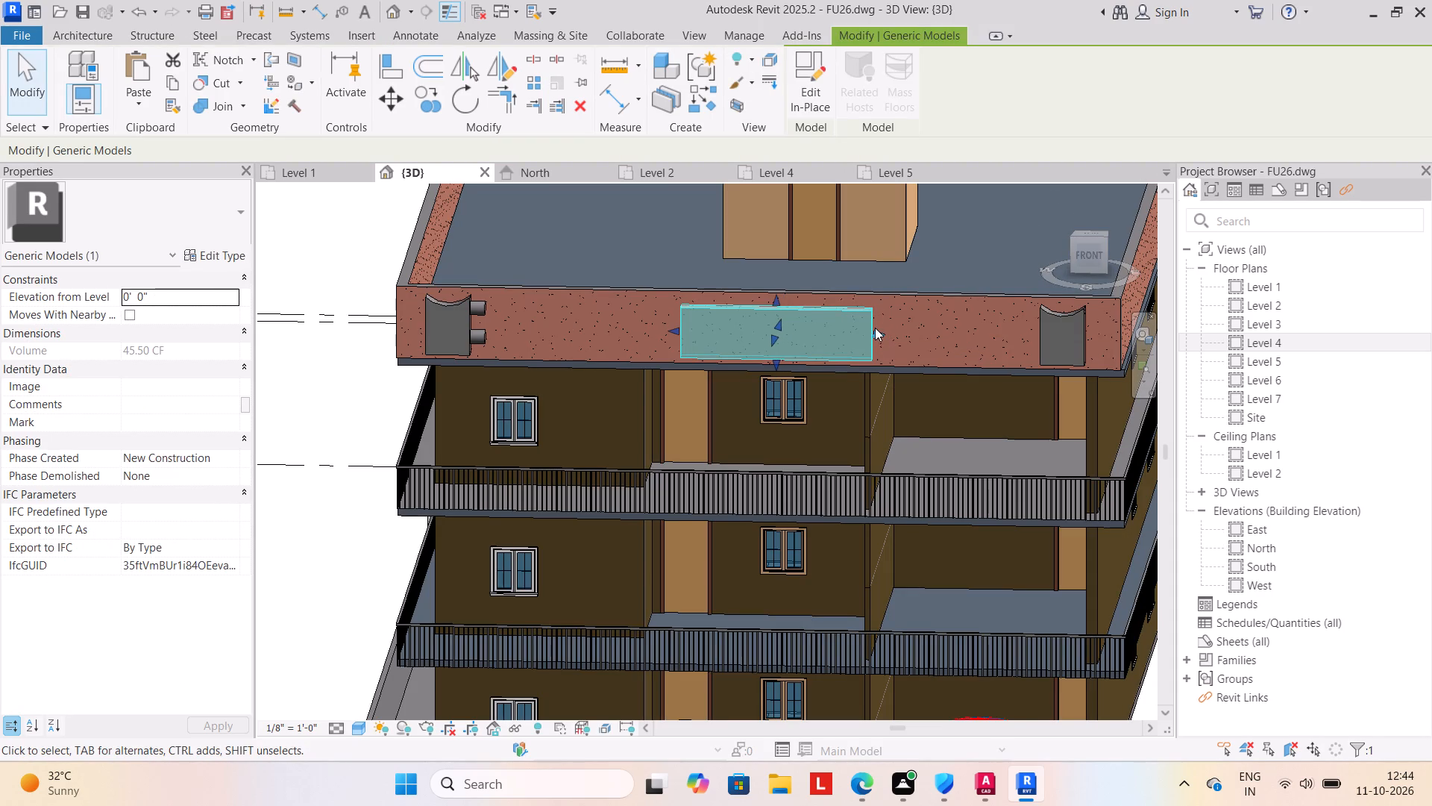
key("Left")
left_click(938, 269)
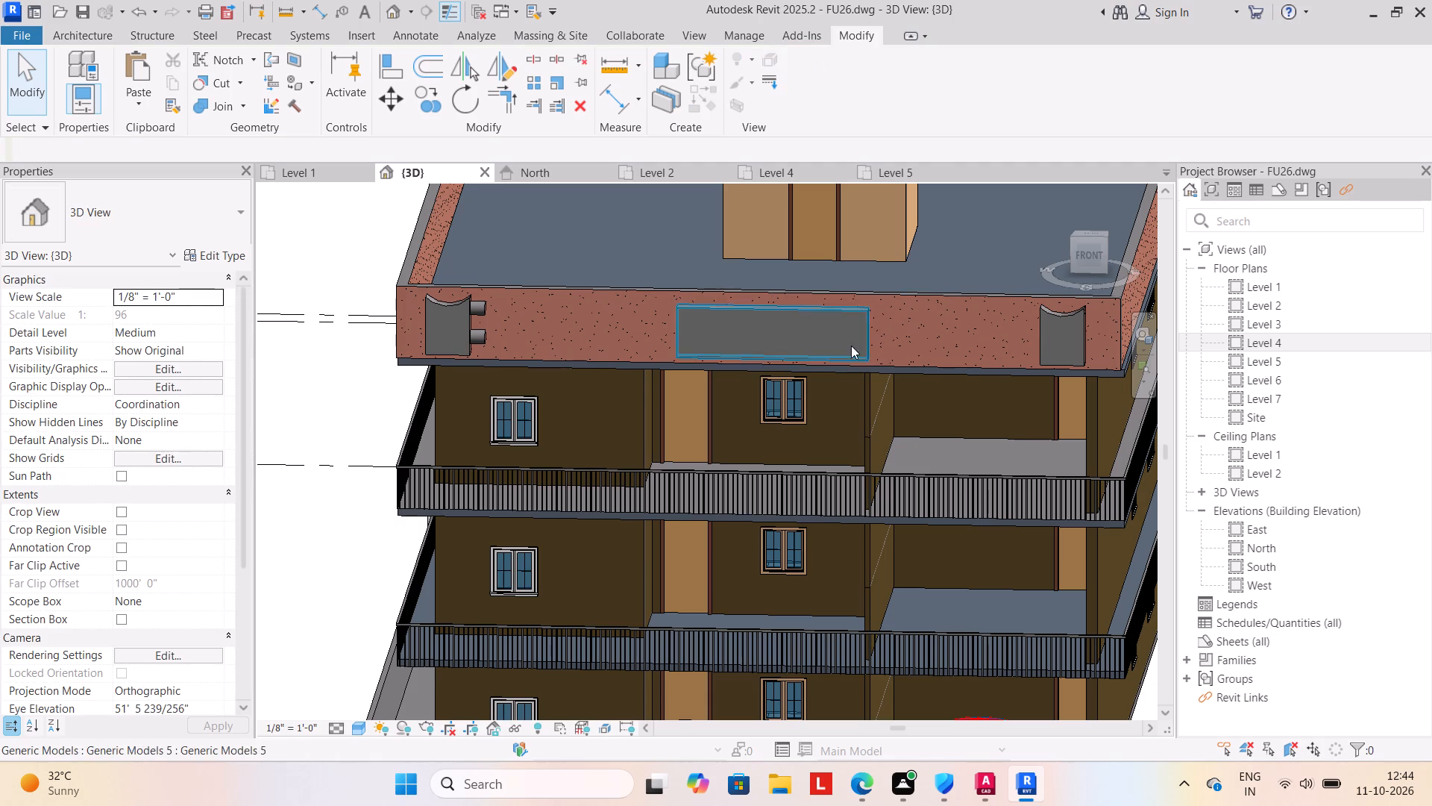
Stretch the two cylinders along the parapet until they meet the near edge of the rectangular block.
left_click(485, 302)
scroll(525, 322, "up", 3)
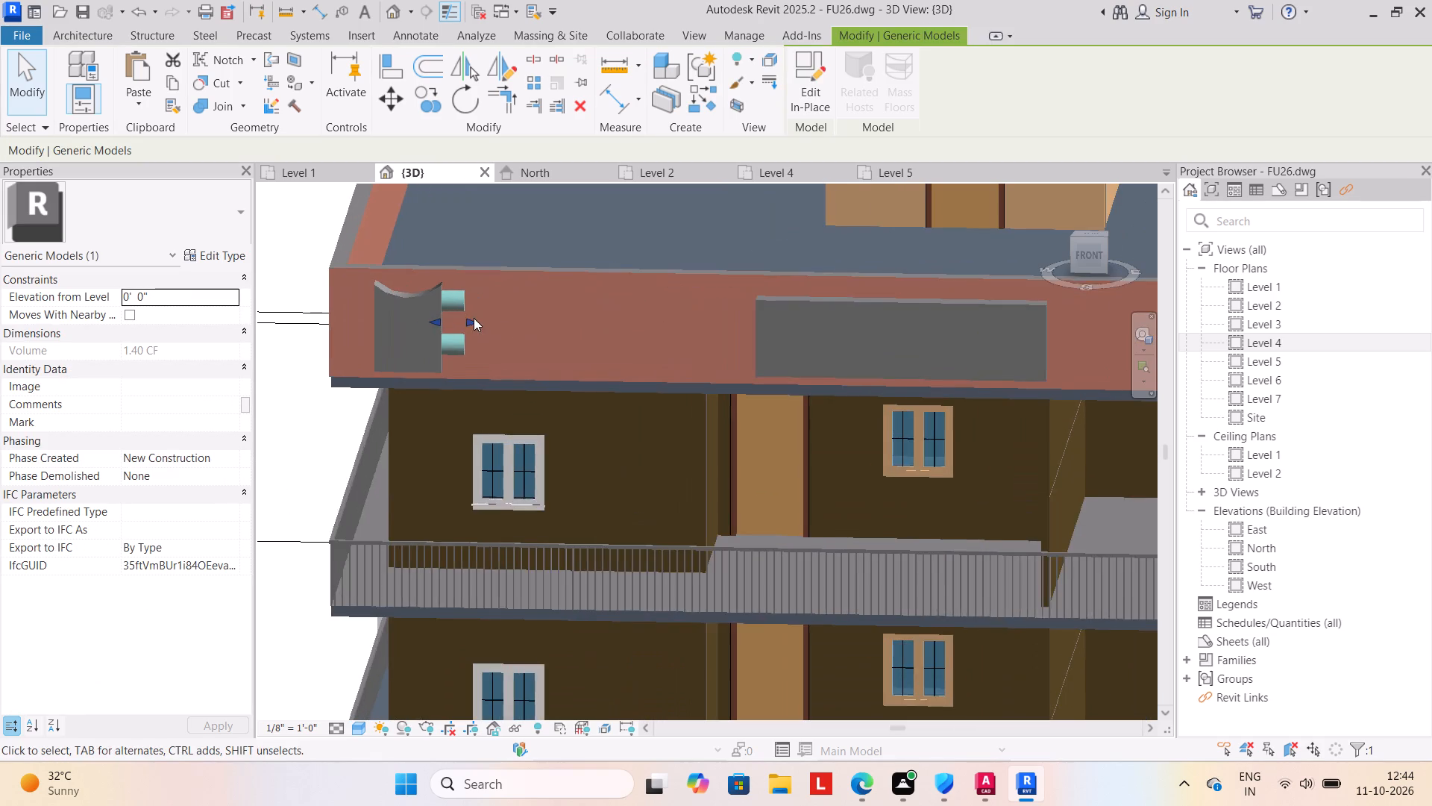
left_click_drag(470, 317, 744, 354)
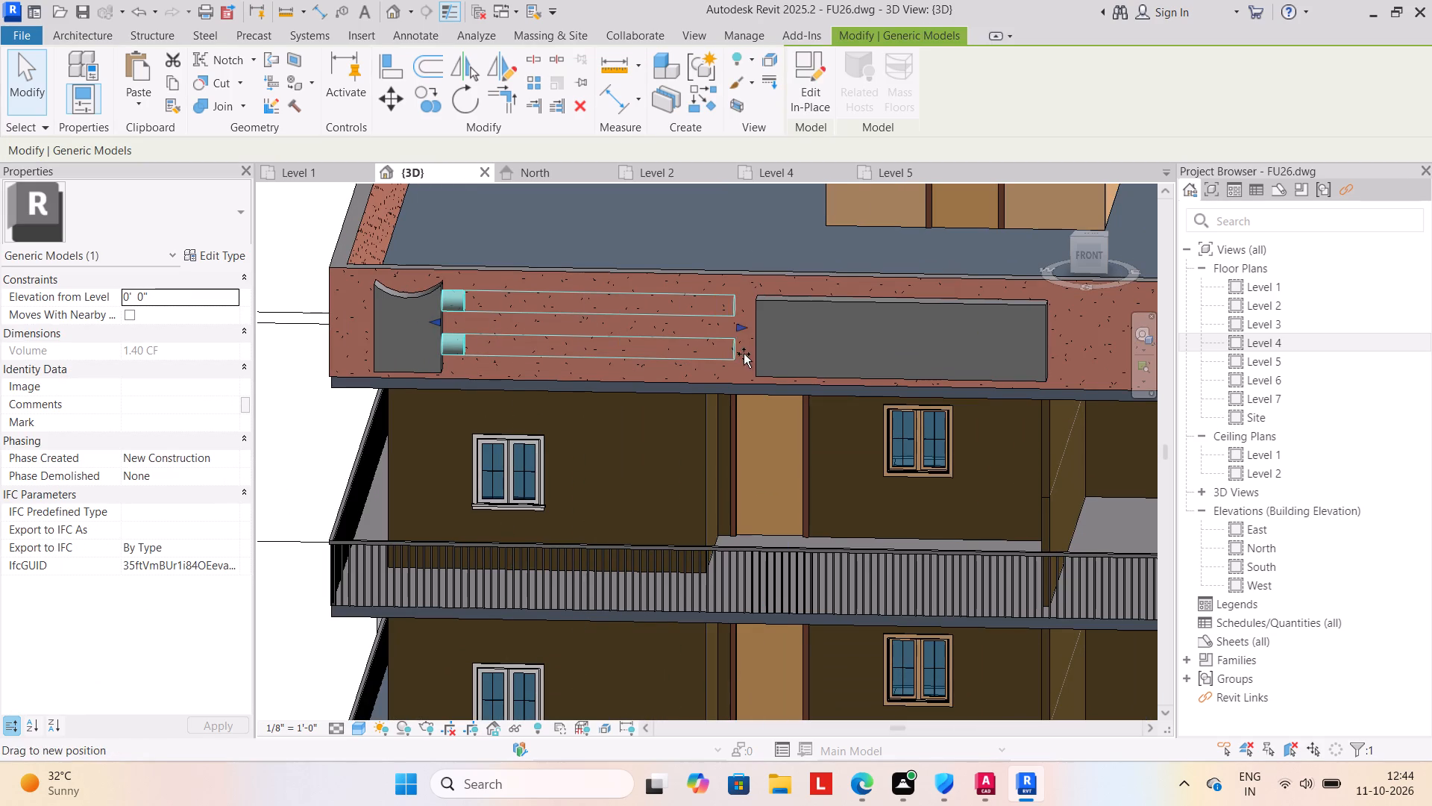
left_click_drag(744, 354, 753, 354)
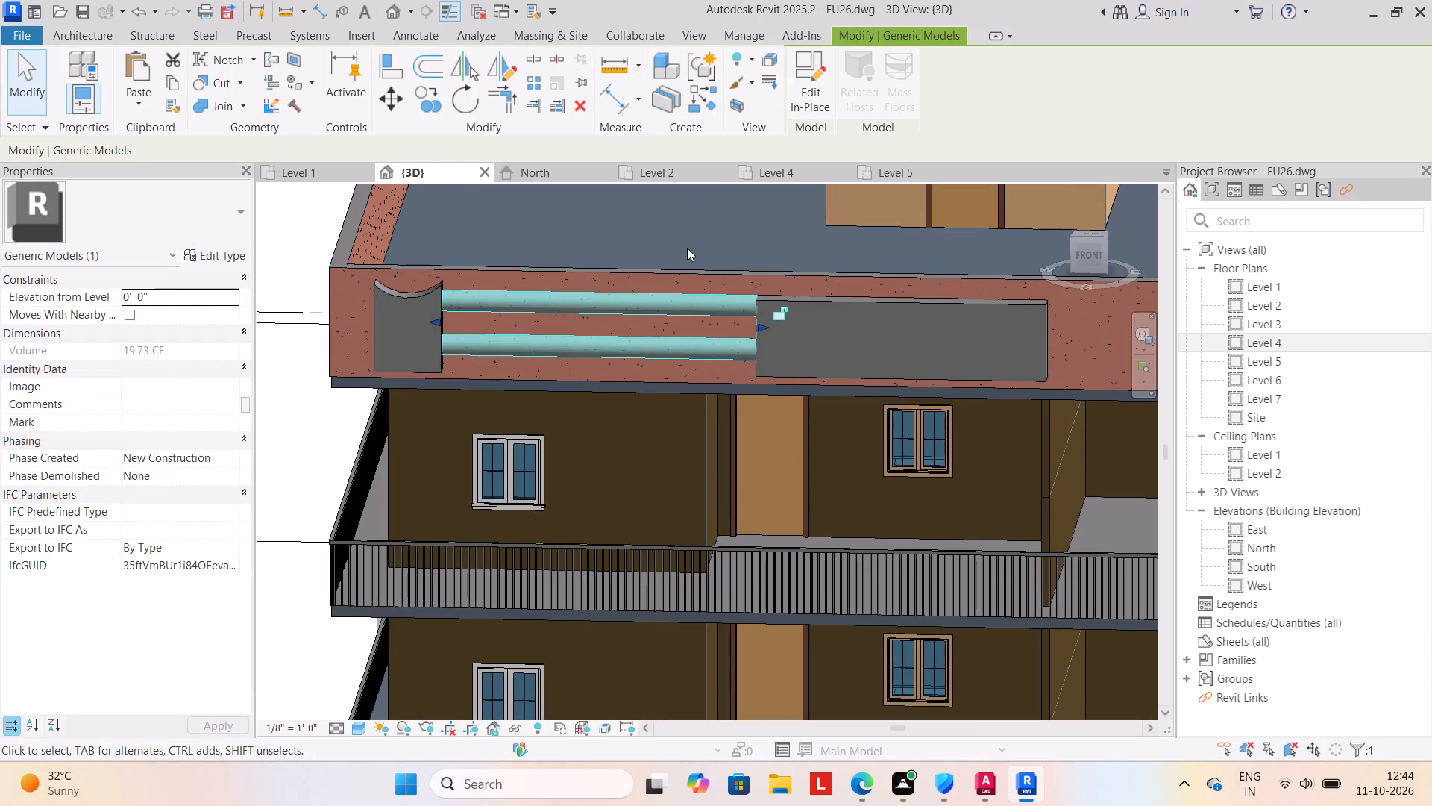
left_click(688, 246)
Extend the top edge of the rectangular block slightly upward on the parapet.
scroll(696, 330, "down", 2)
left_click(783, 312)
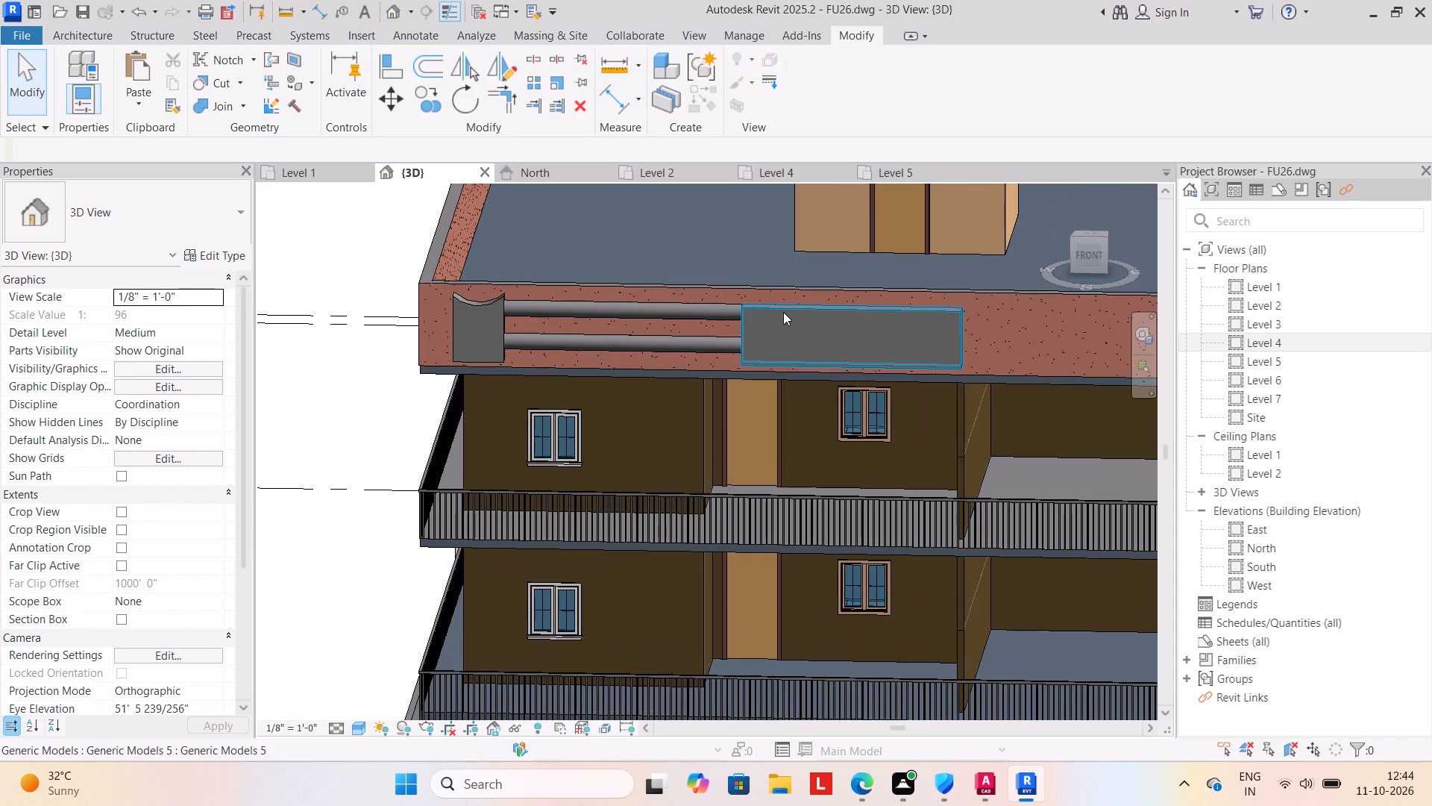
scroll(823, 310, "up", 3)
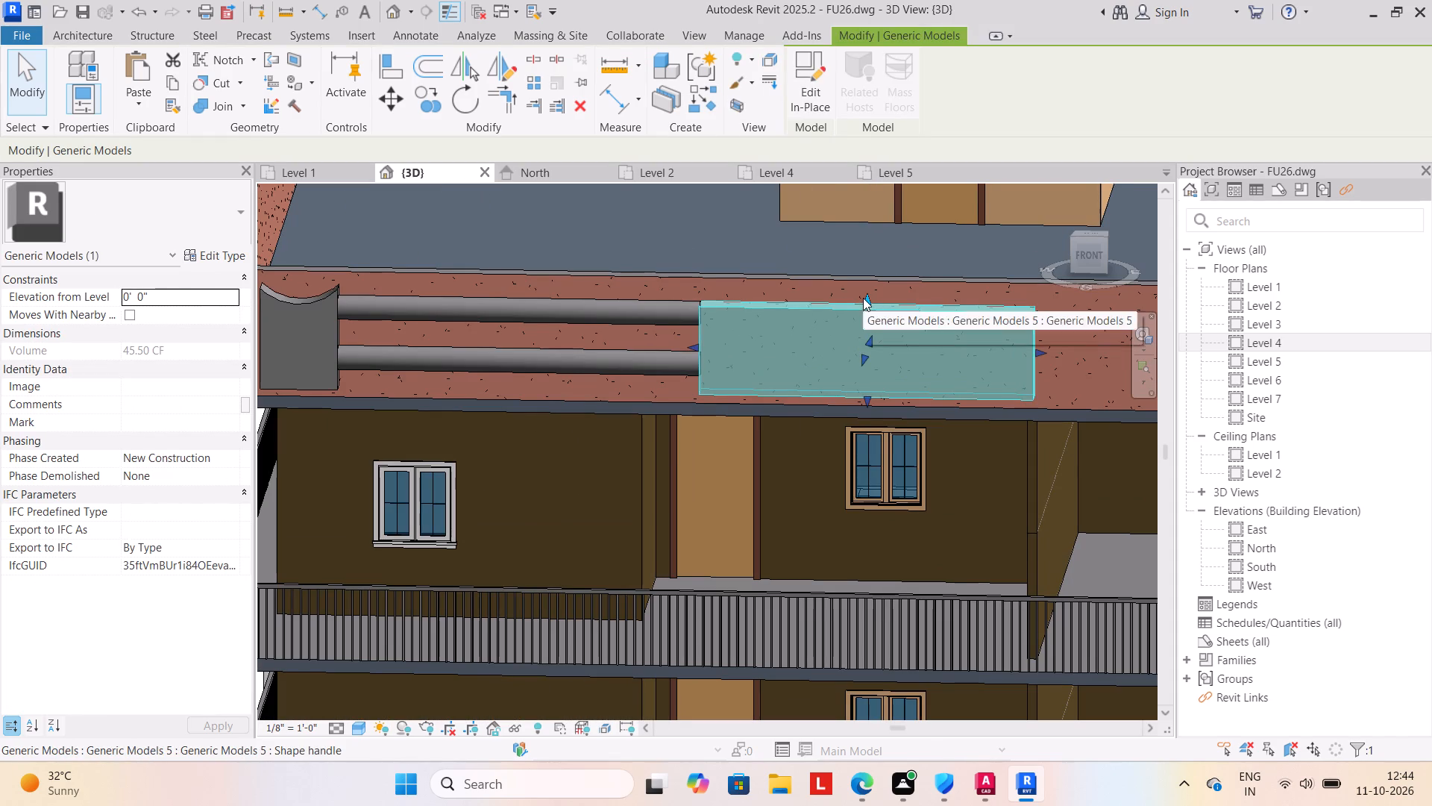
left_click(866, 299)
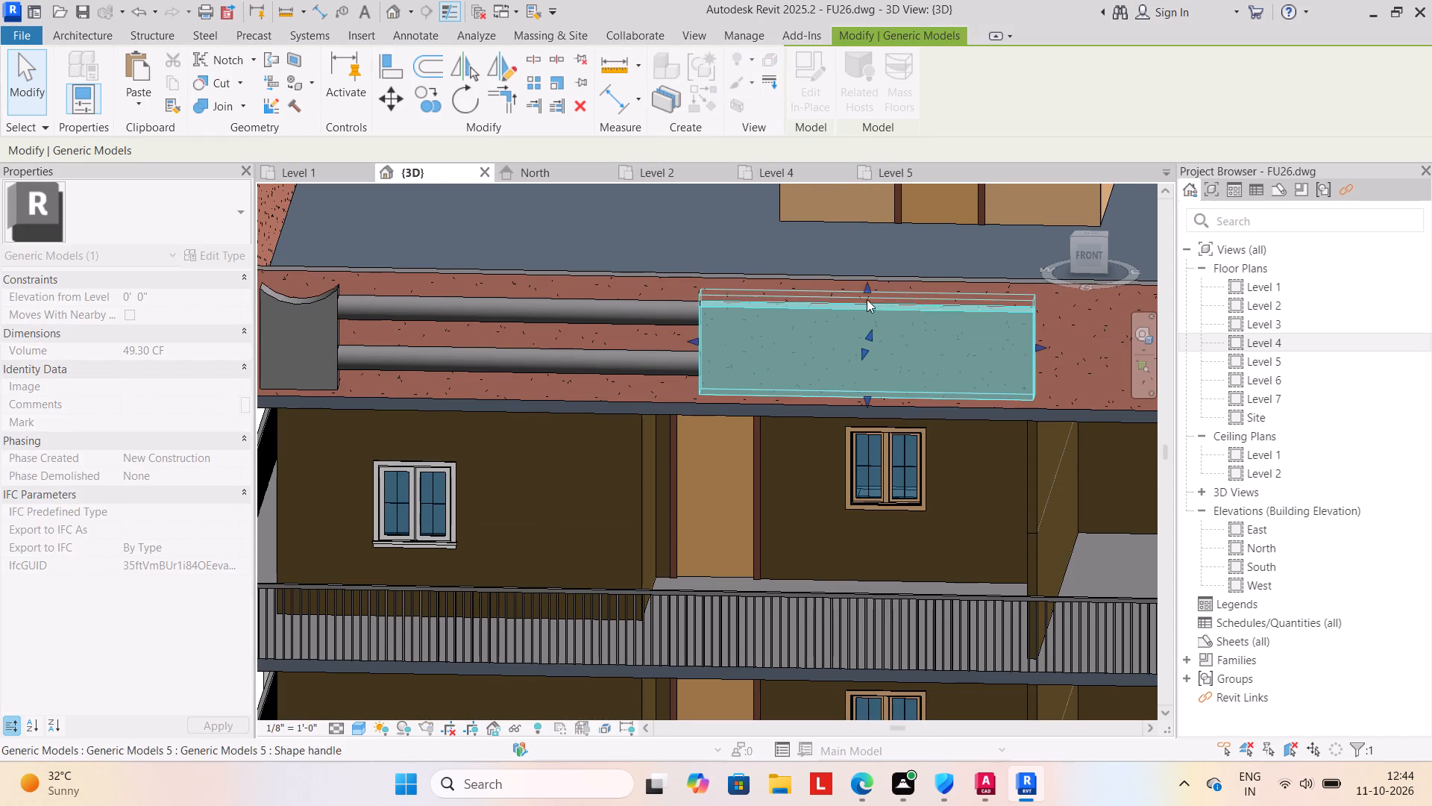
left_click(848, 350)
Nudge the two long cylinders down to an elevation from level of -0' 3".
scroll(846, 353, "down", 3)
middle_click_drag(840, 348, 684, 316)
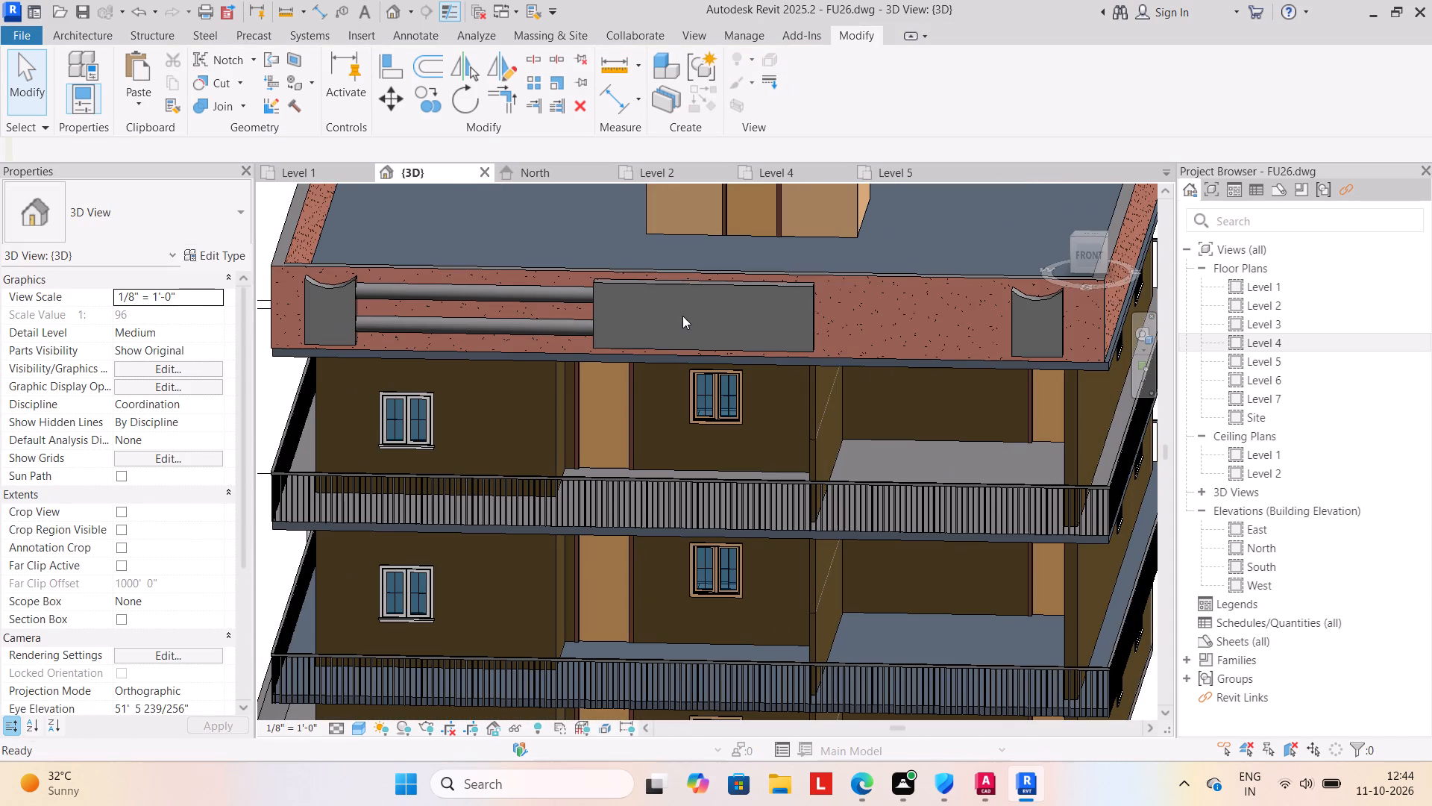
left_click(547, 322)
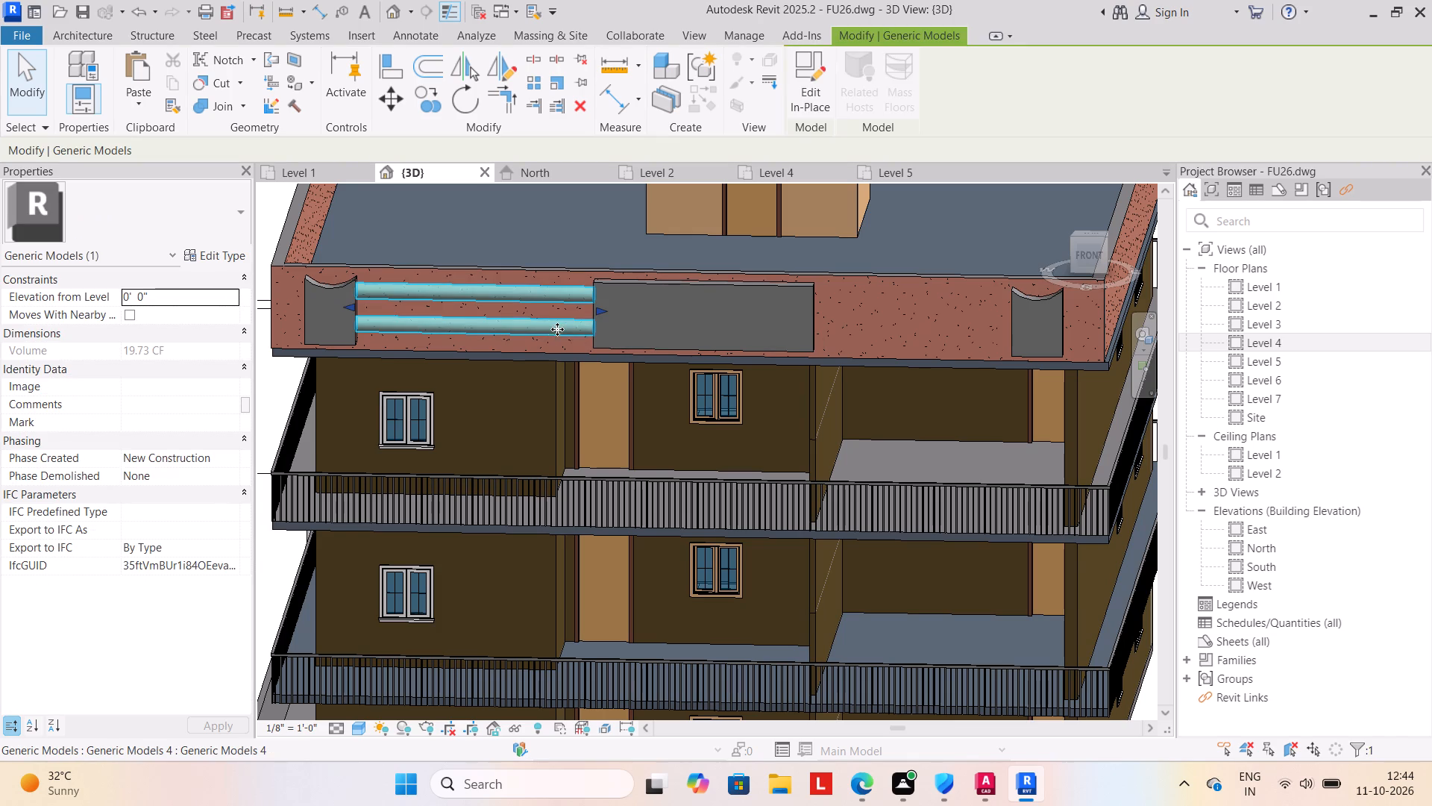
key("Down")
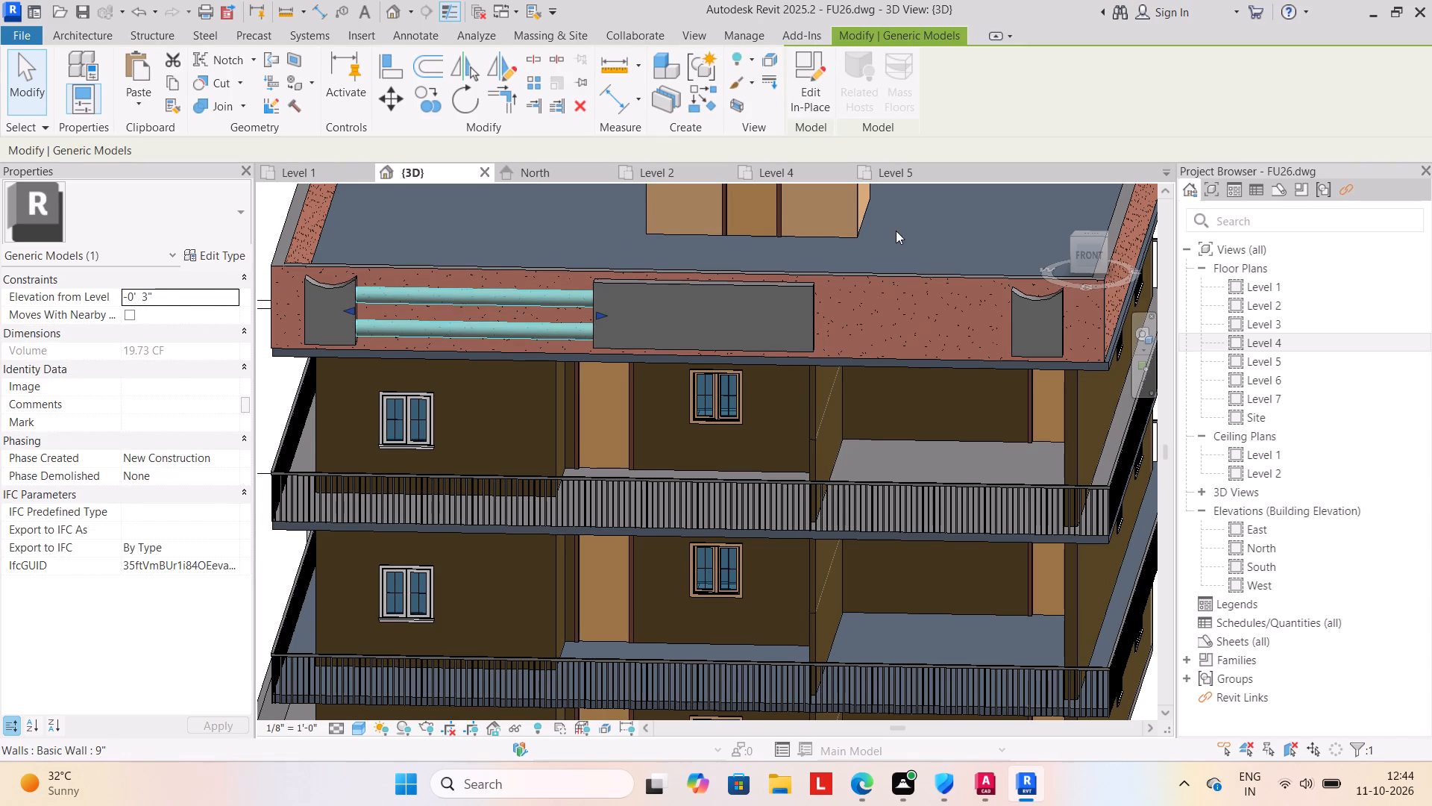
left_click(896, 231)
Examine the parapet's cylinders, rectangular block and far curved-top panel from an angled view of the front facade.
scroll(819, 302, "down", 2)
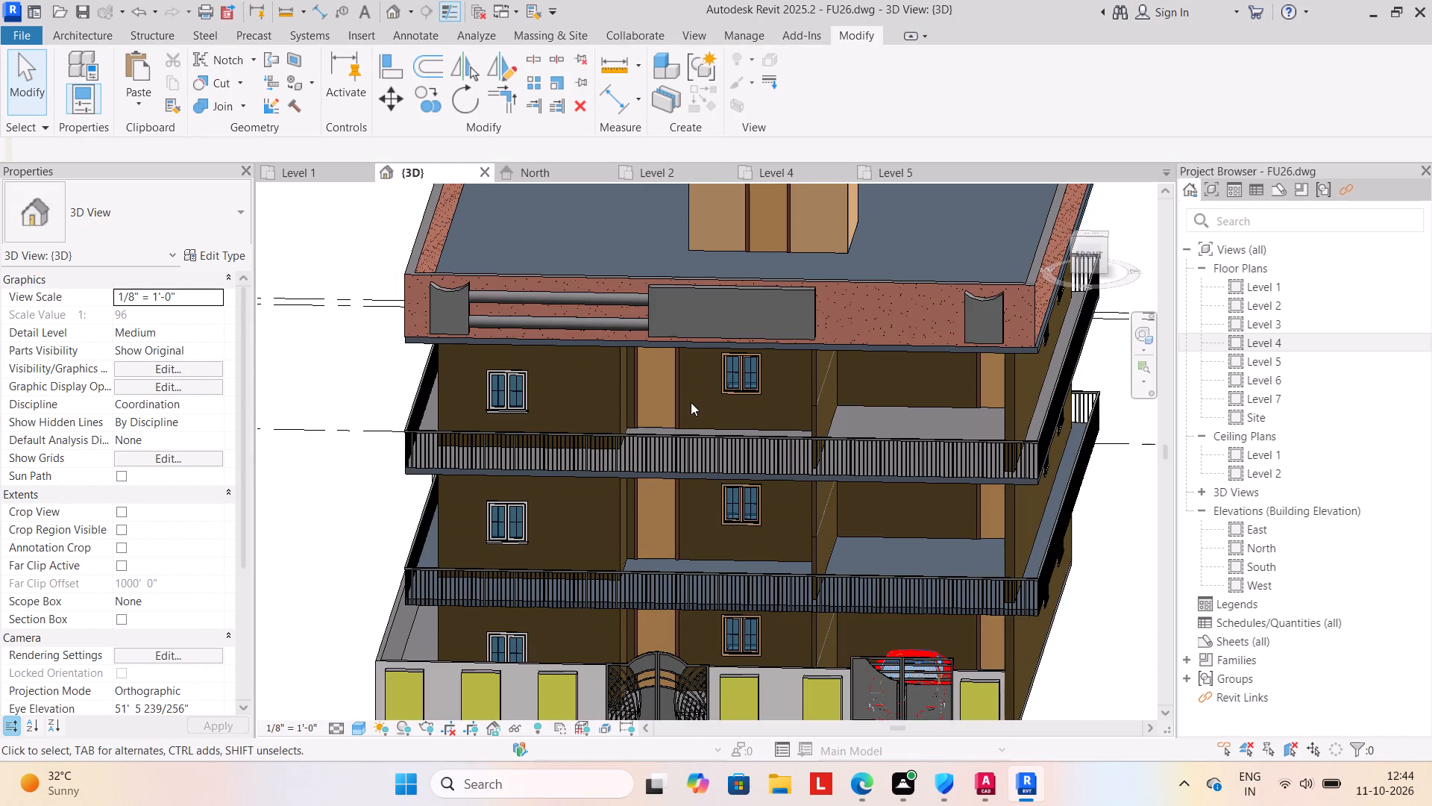
middle_click_drag(687, 416, 765, 418, "shift")
middle_click_drag(706, 326, 541, 333)
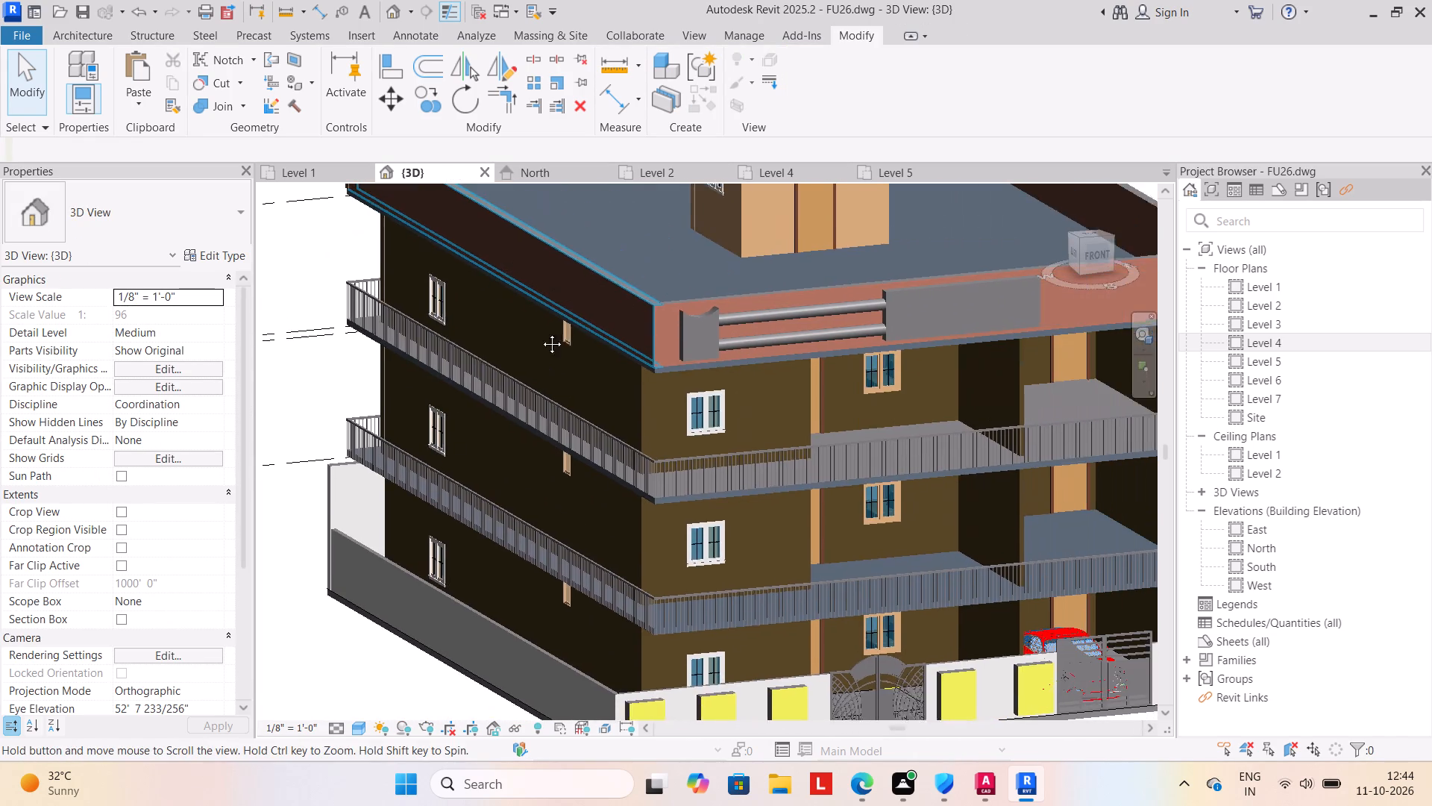
middle_click_drag(541, 333, 509, 333)
middle_click_drag(850, 454, 899, 467)
middle_click_drag(880, 345, 677, 285)
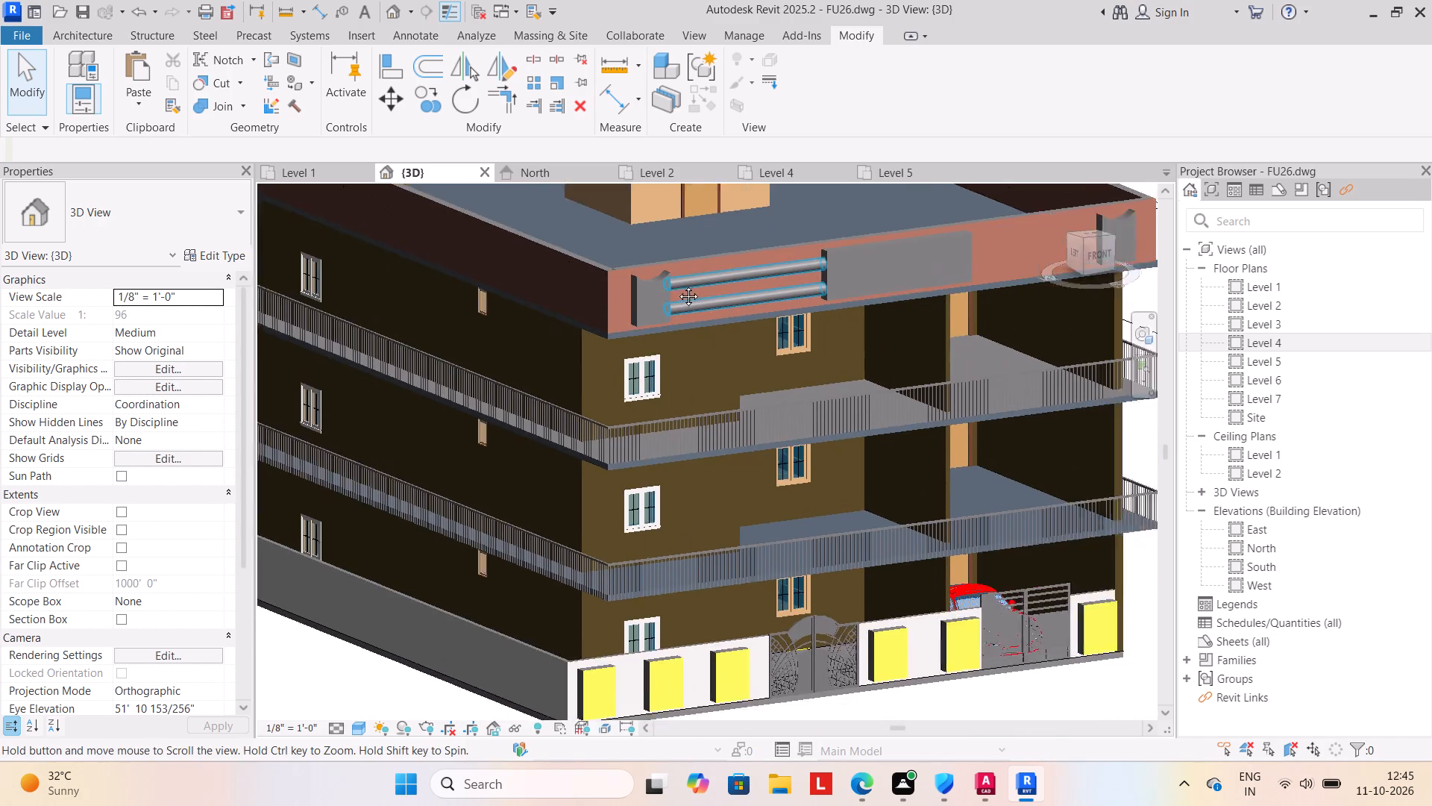
middle_click_drag(677, 285, 612, 280)
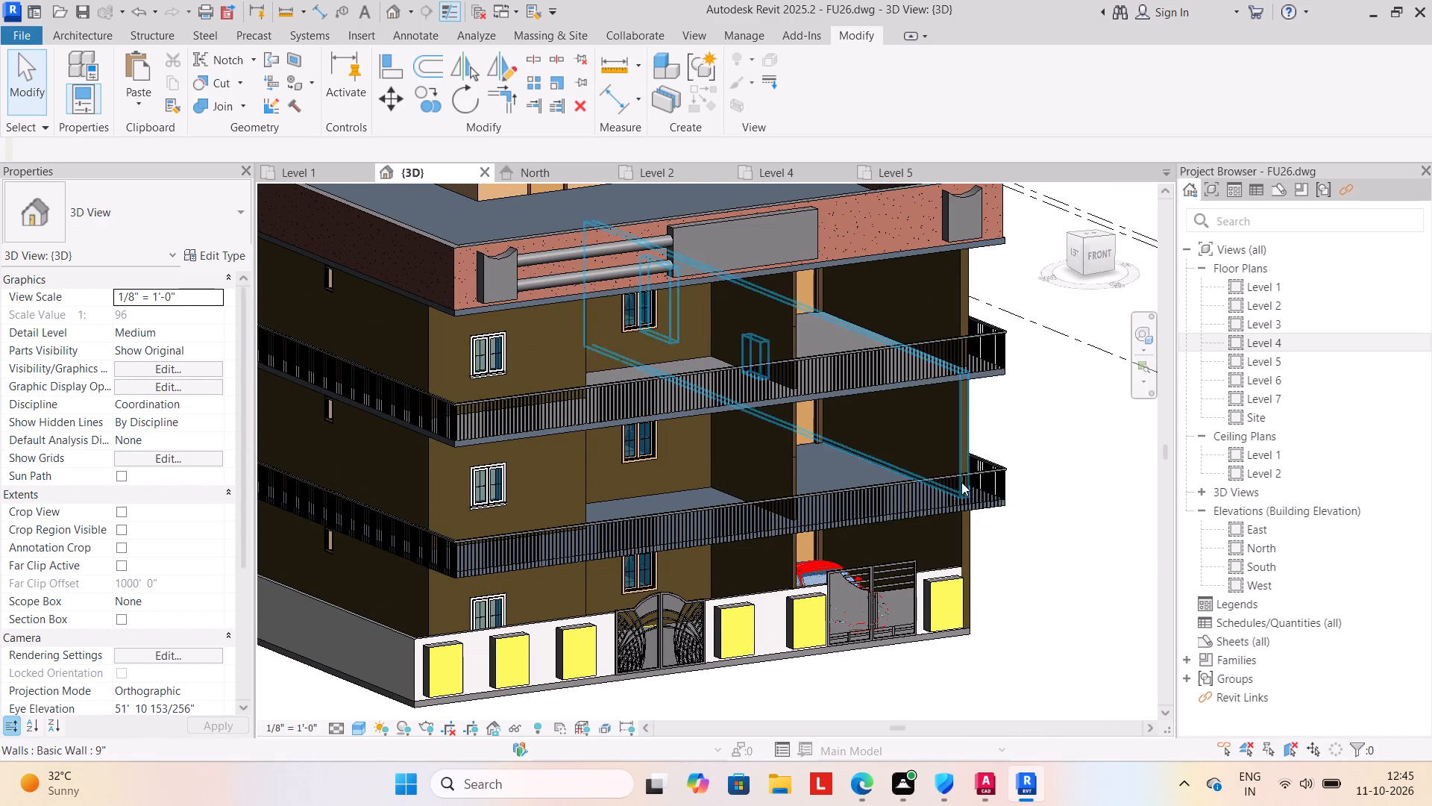
middle_click_drag(952, 676, 995, 669)
scroll(984, 637, "up", 1)
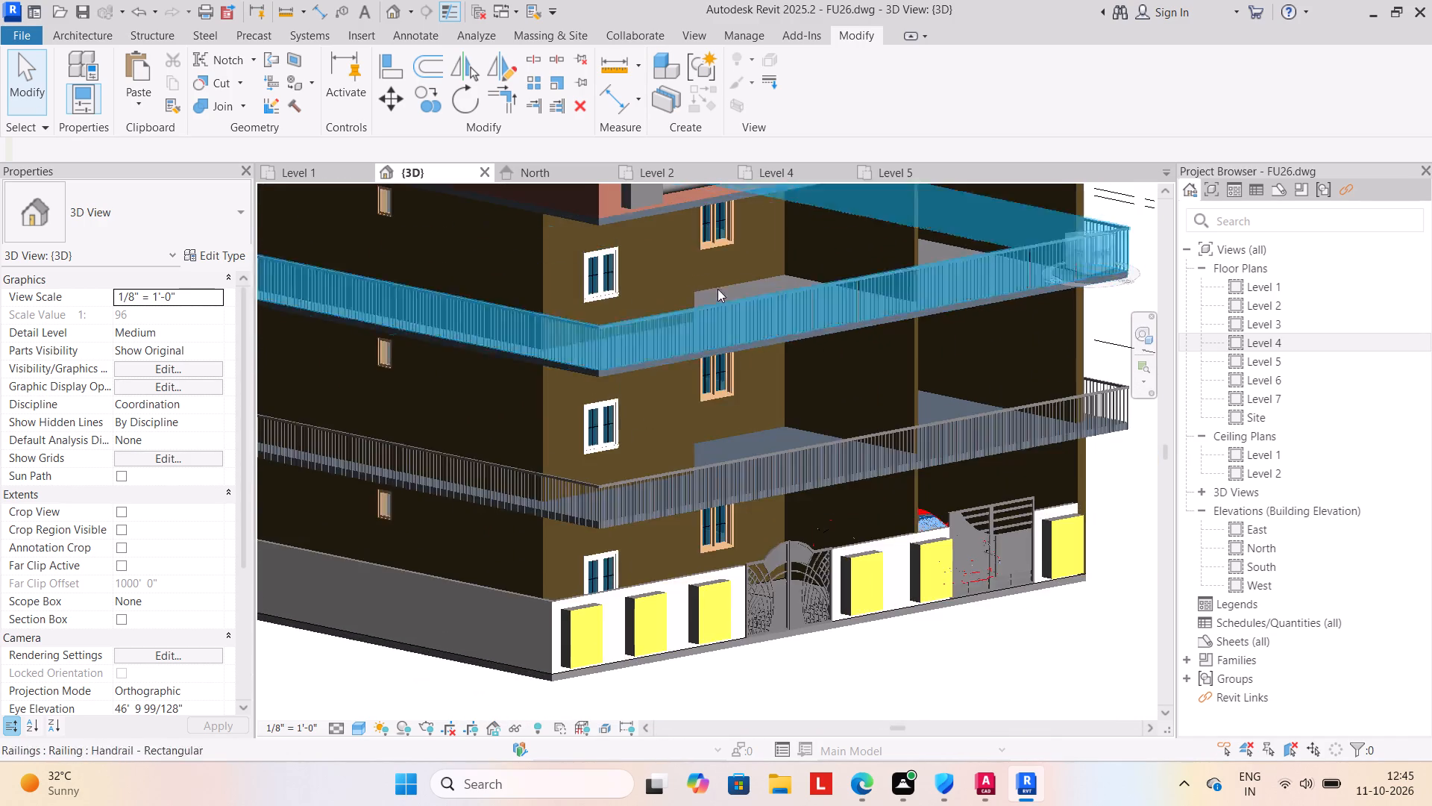
middle_click_drag(691, 257, 543, 431)
scroll(898, 243, "up", 3)
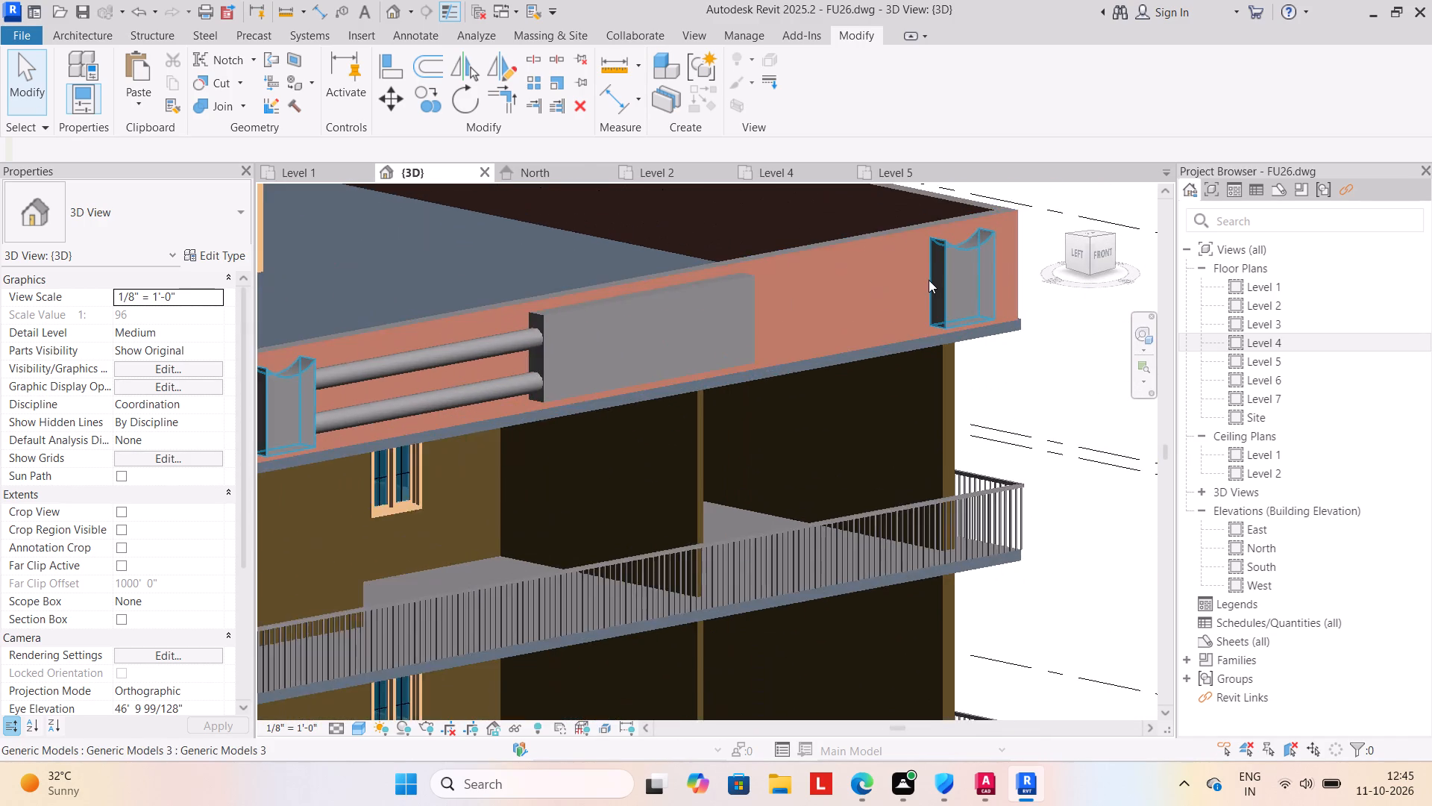
scroll(925, 263, "up", 3)
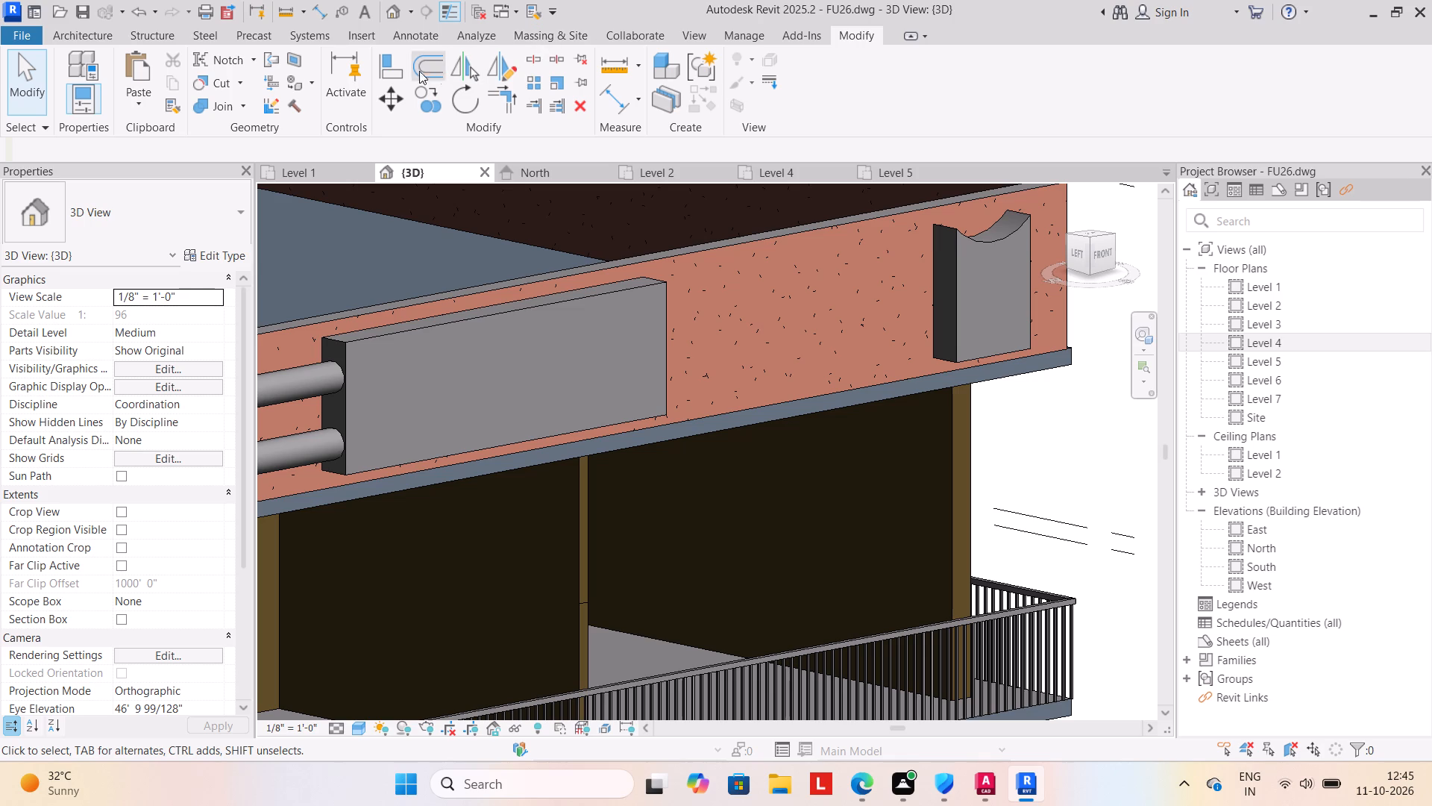
Create another in-place model in the Generic Models category, keeping the default name.
left_click(98, 37)
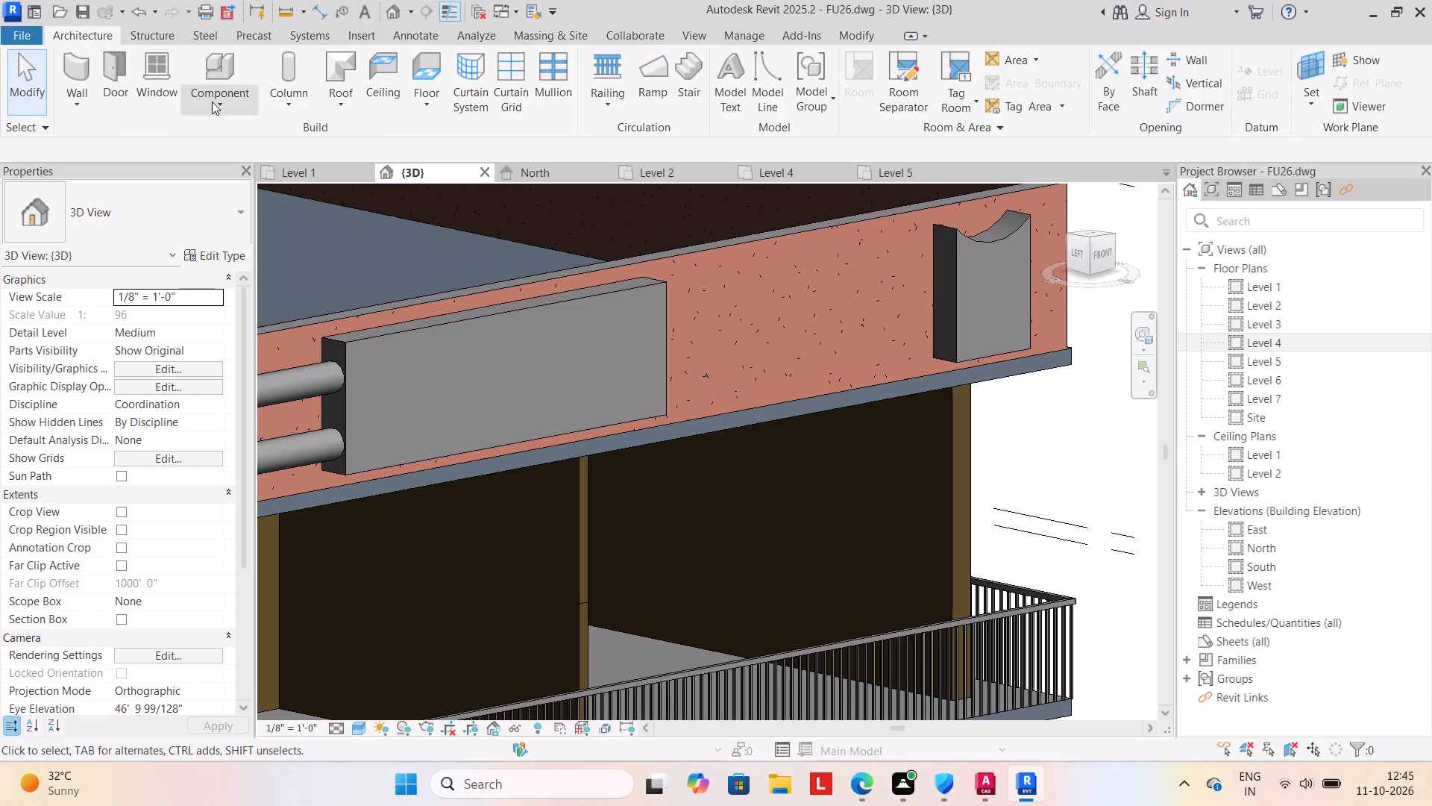
left_click(215, 101)
left_click(235, 174)
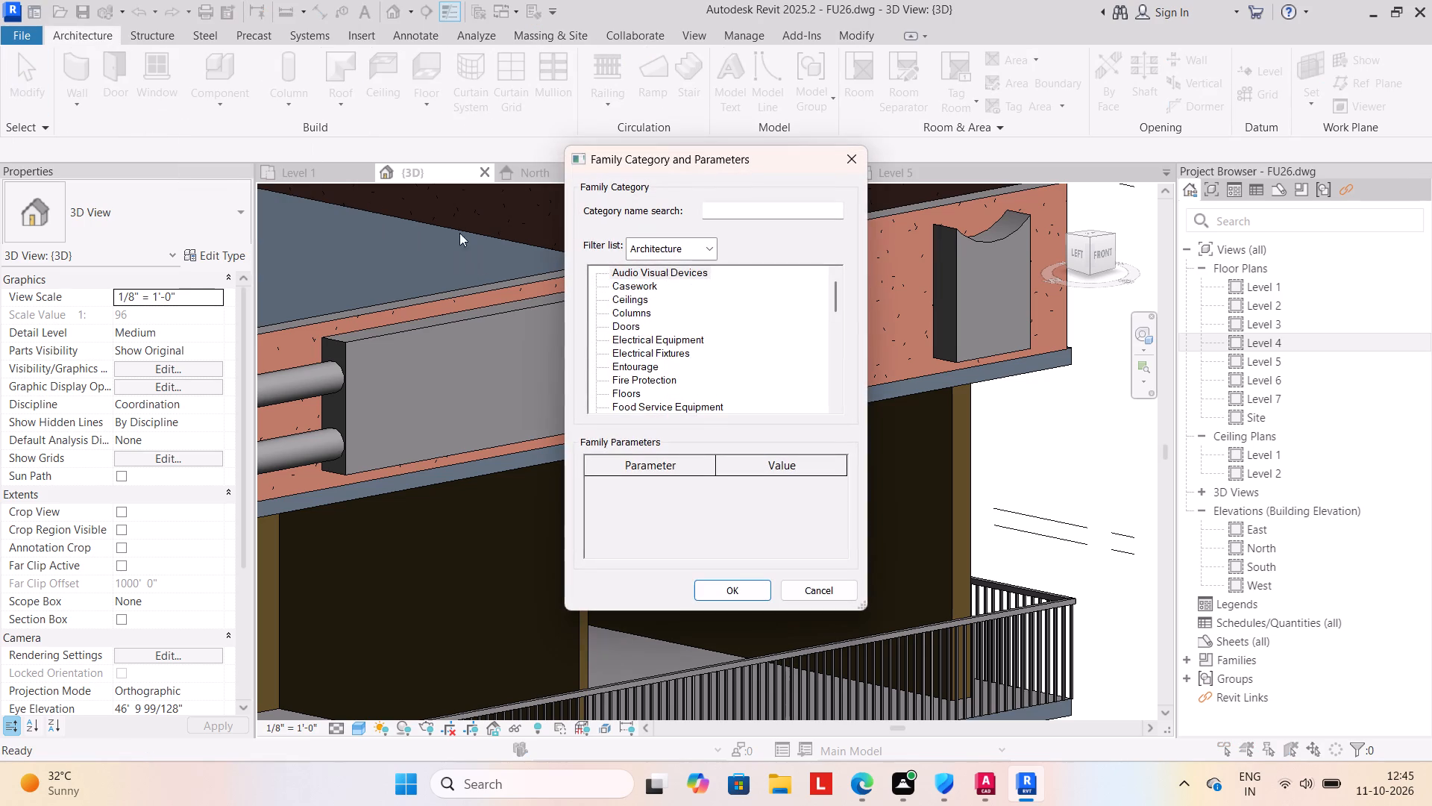
scroll(680, 352, "down", 5)
left_click(678, 382)
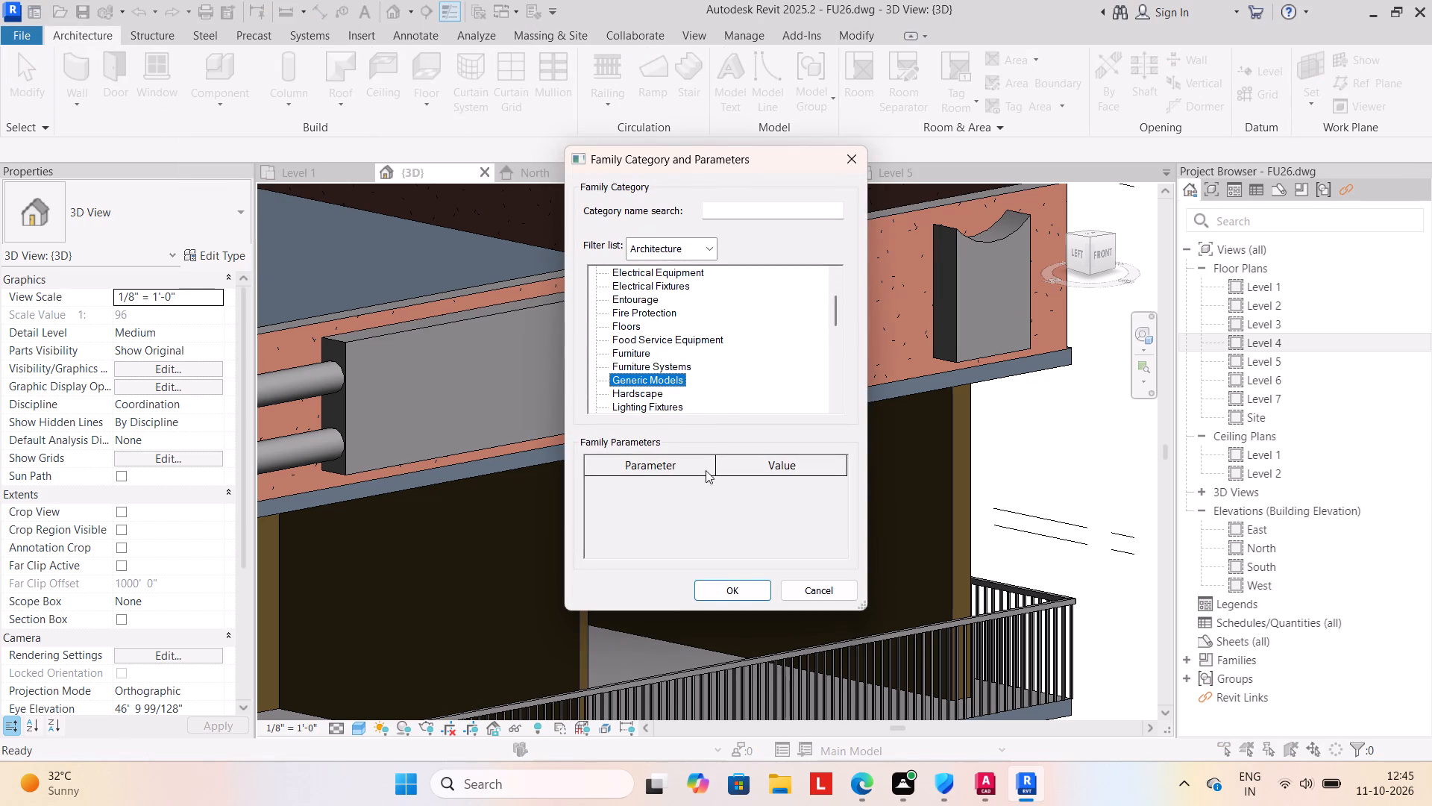
left_click(726, 596)
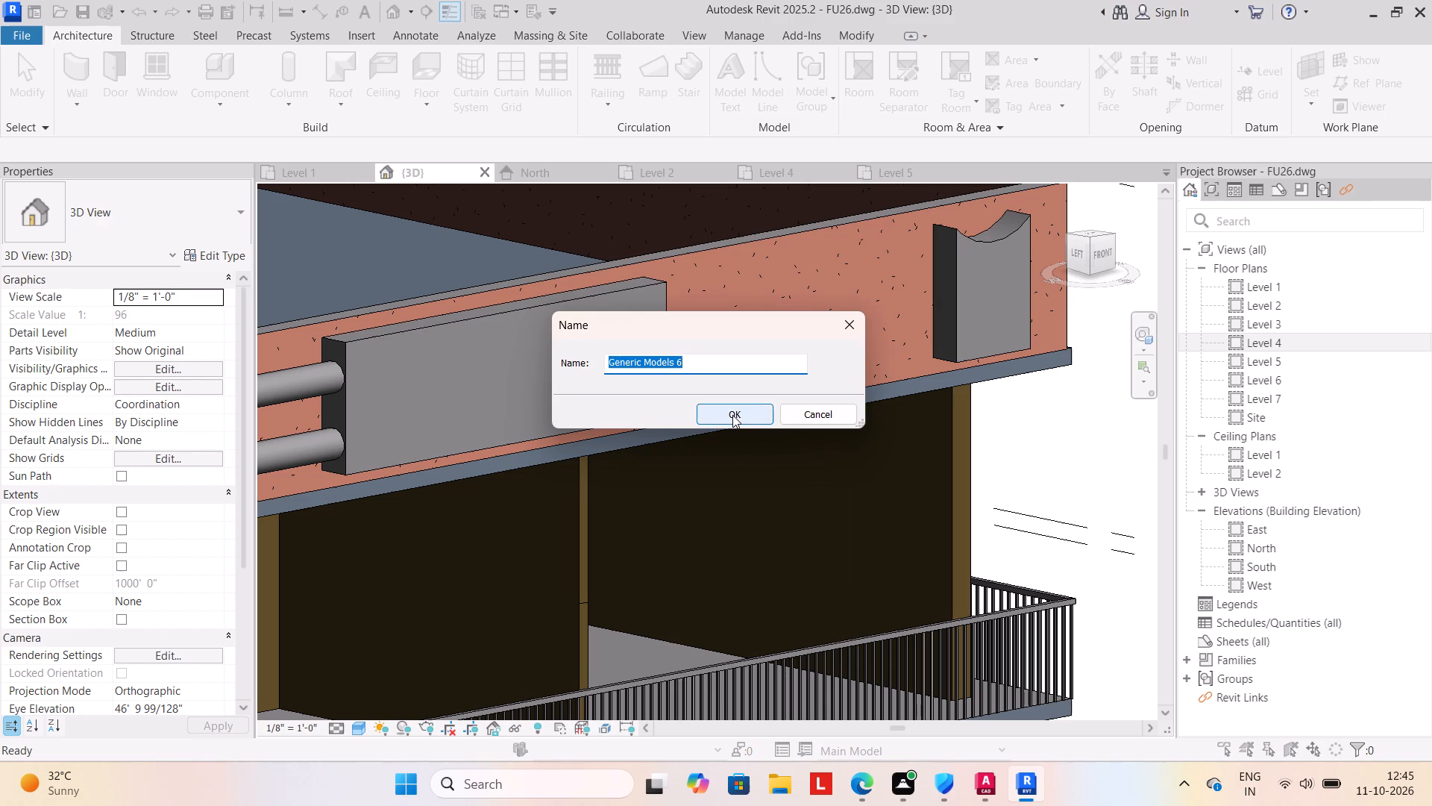
left_click(732, 415)
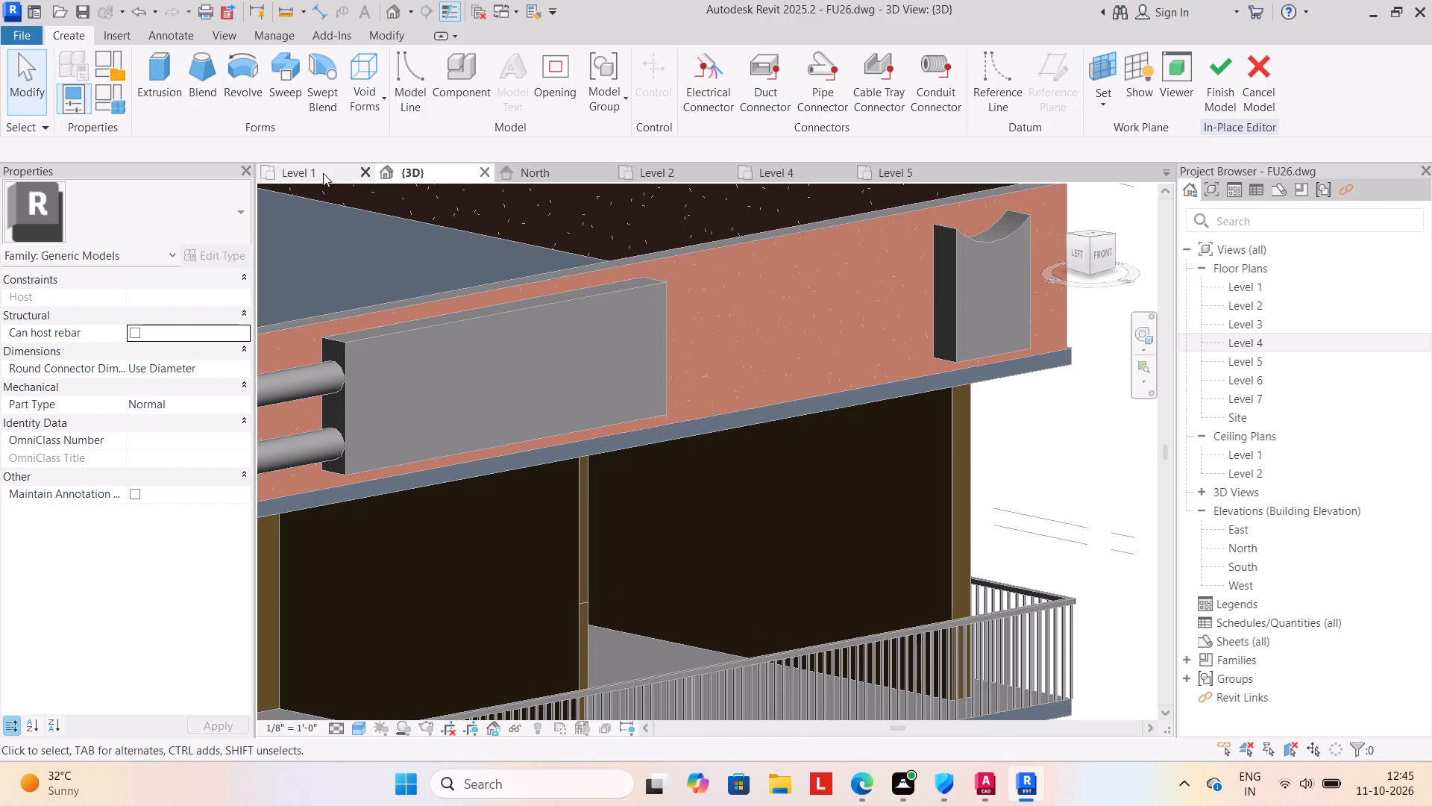
Start an extrusion on the far curved-top panel's side face and sketch a circle of about 5" radius near the face's upper end.
left_click(160, 73)
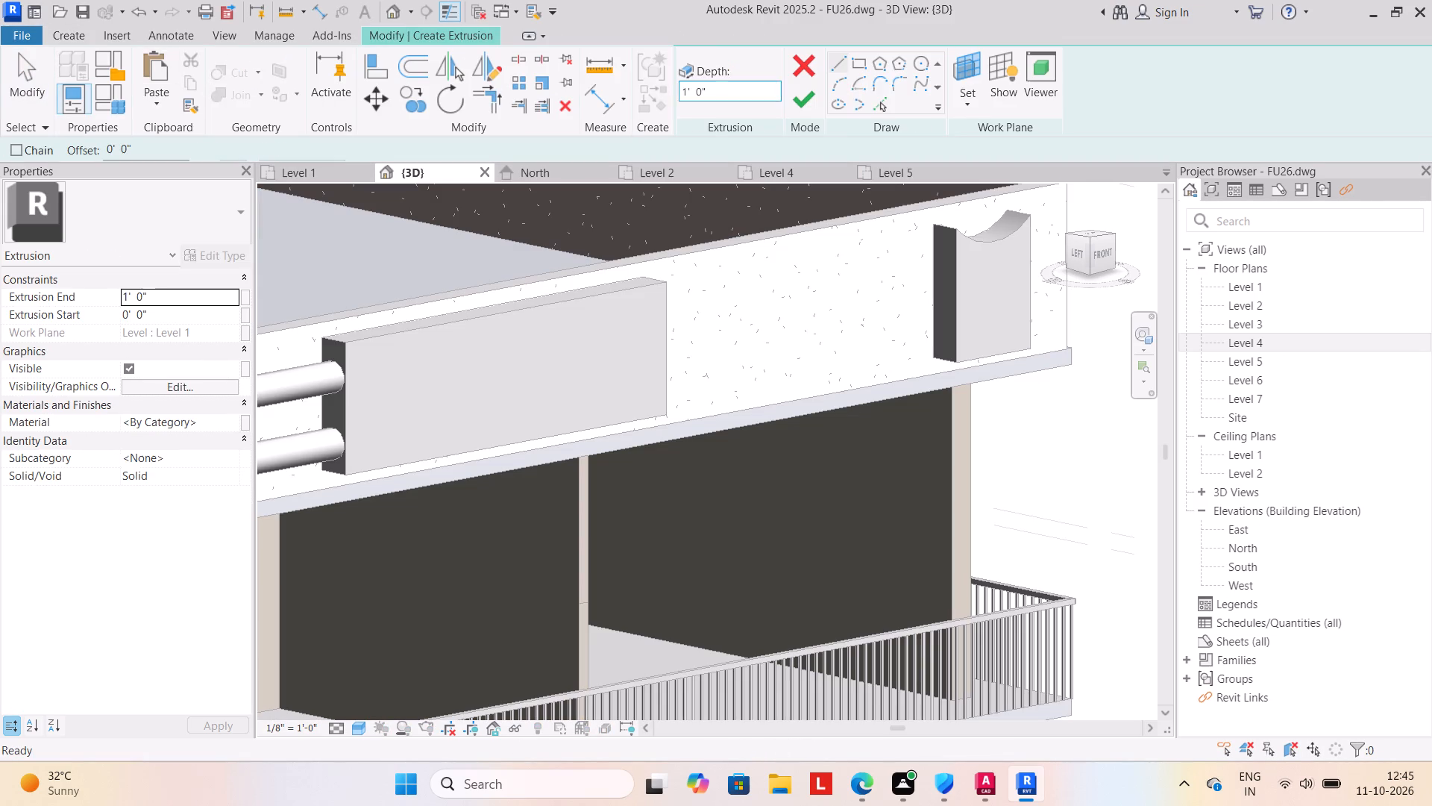
left_click(959, 103)
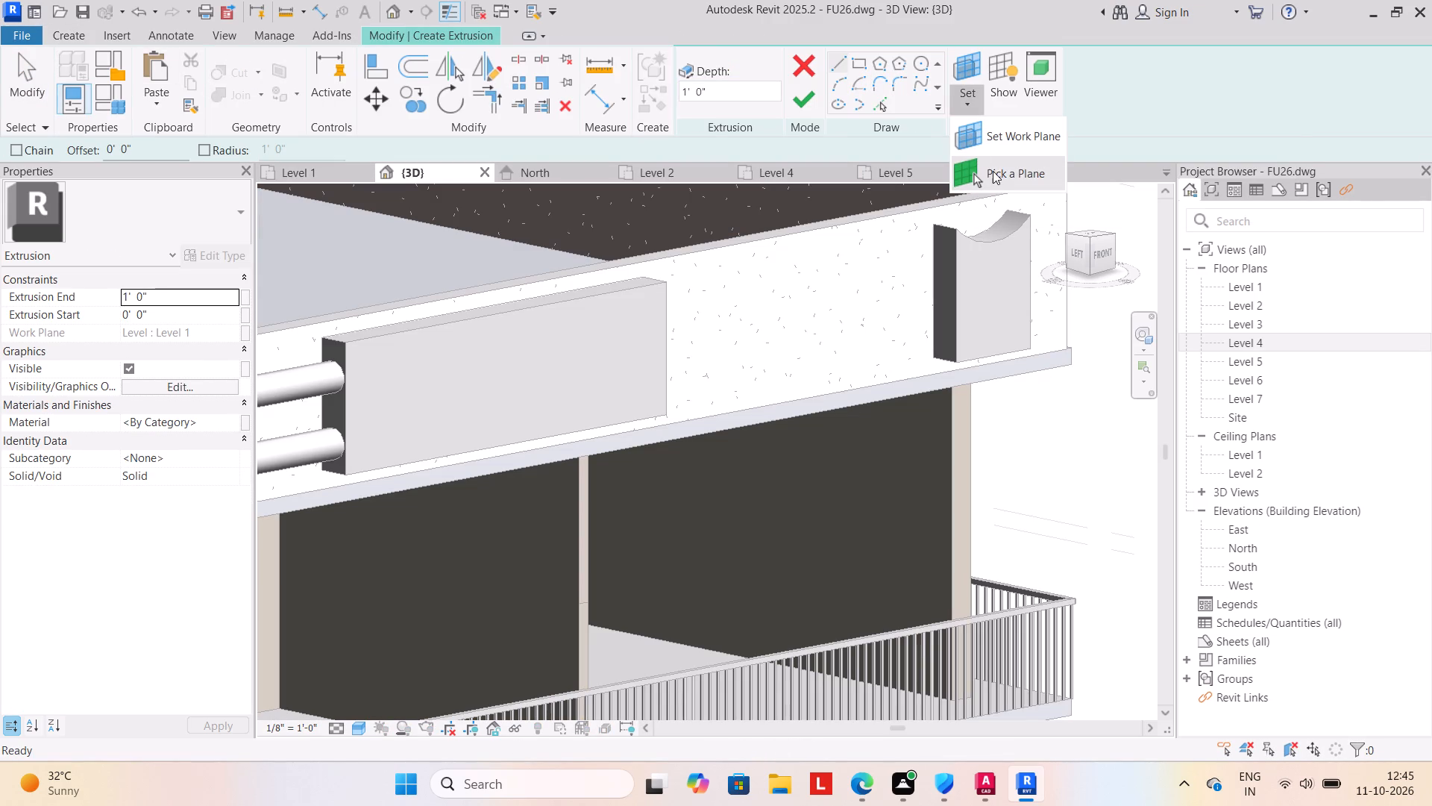
left_click(994, 172)
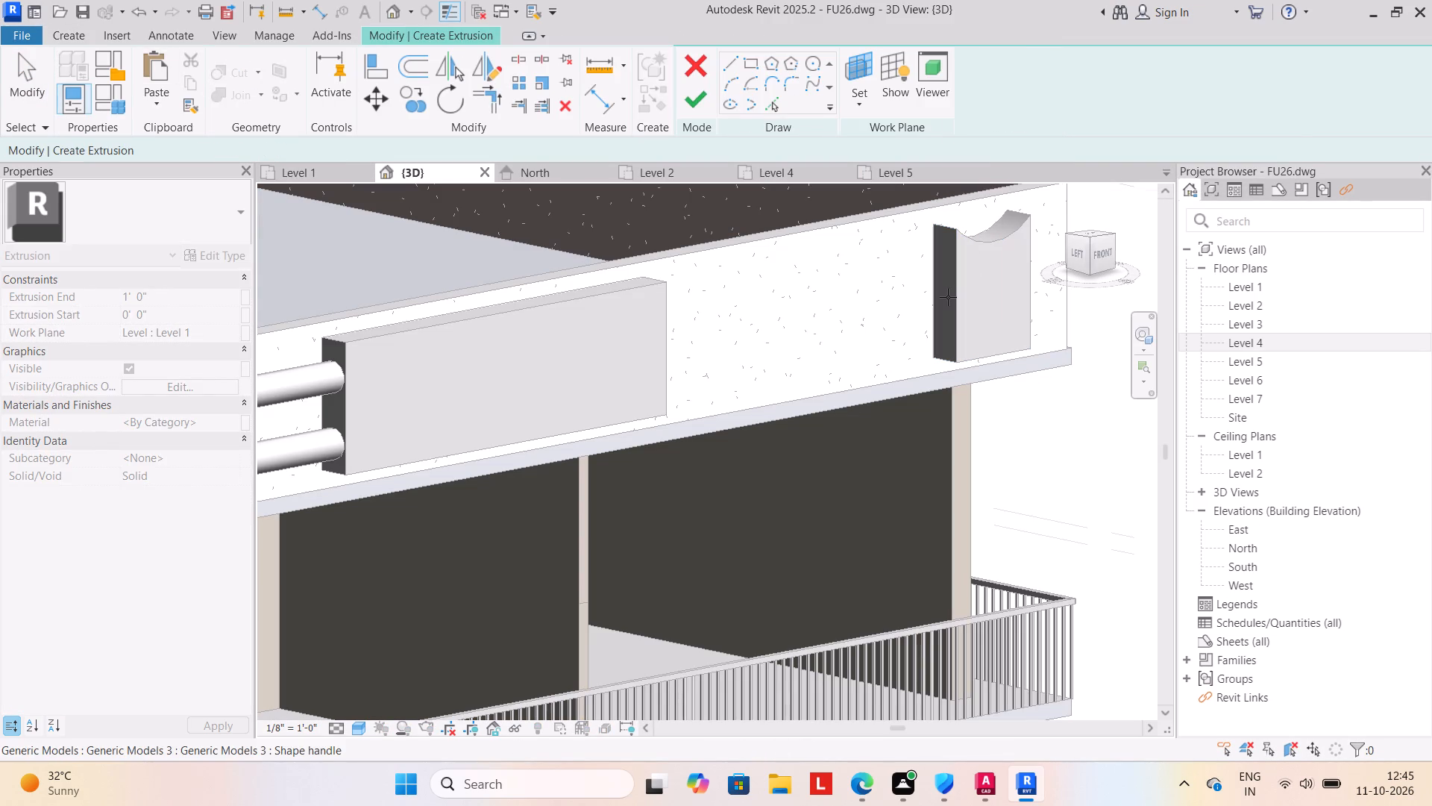
left_click(952, 296)
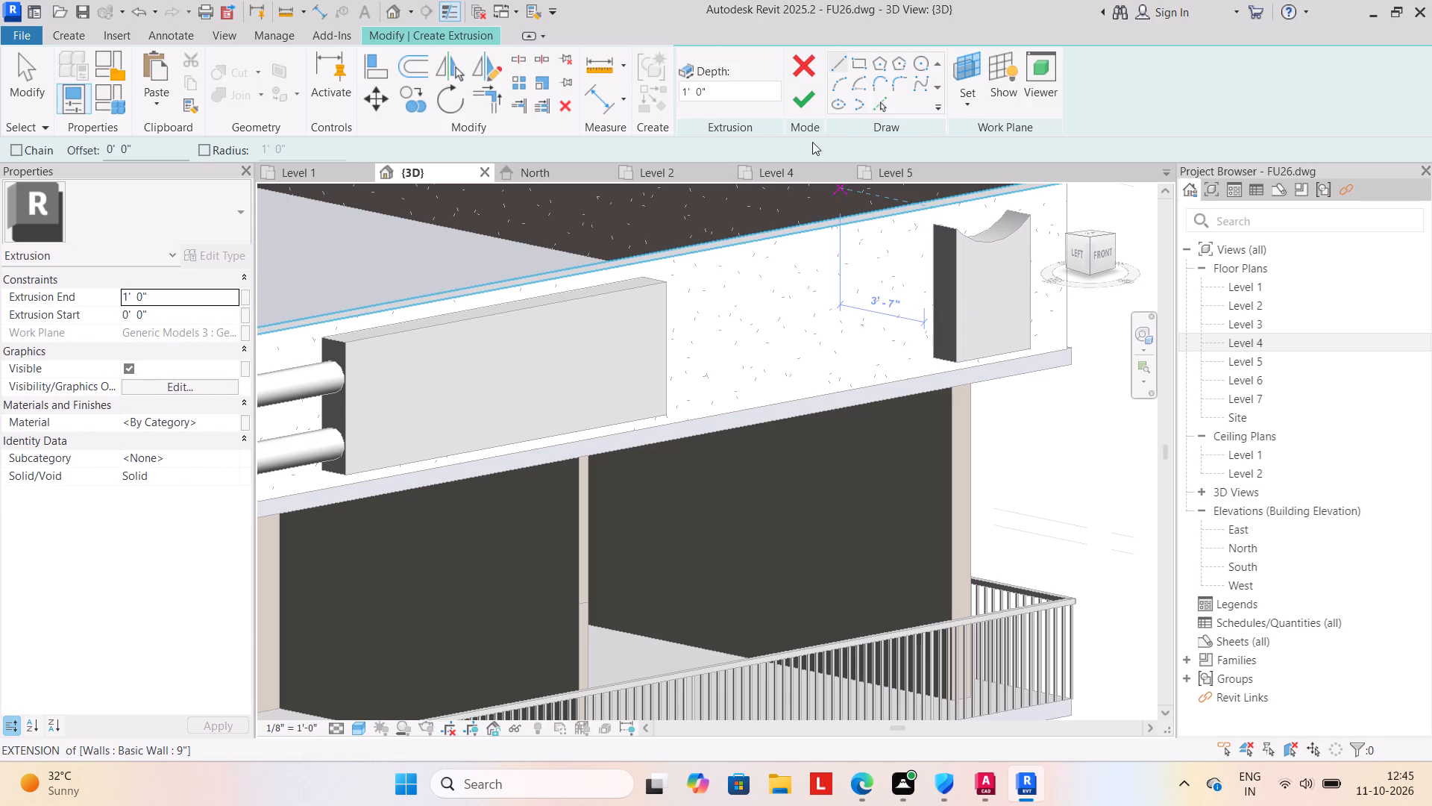
left_click(918, 58)
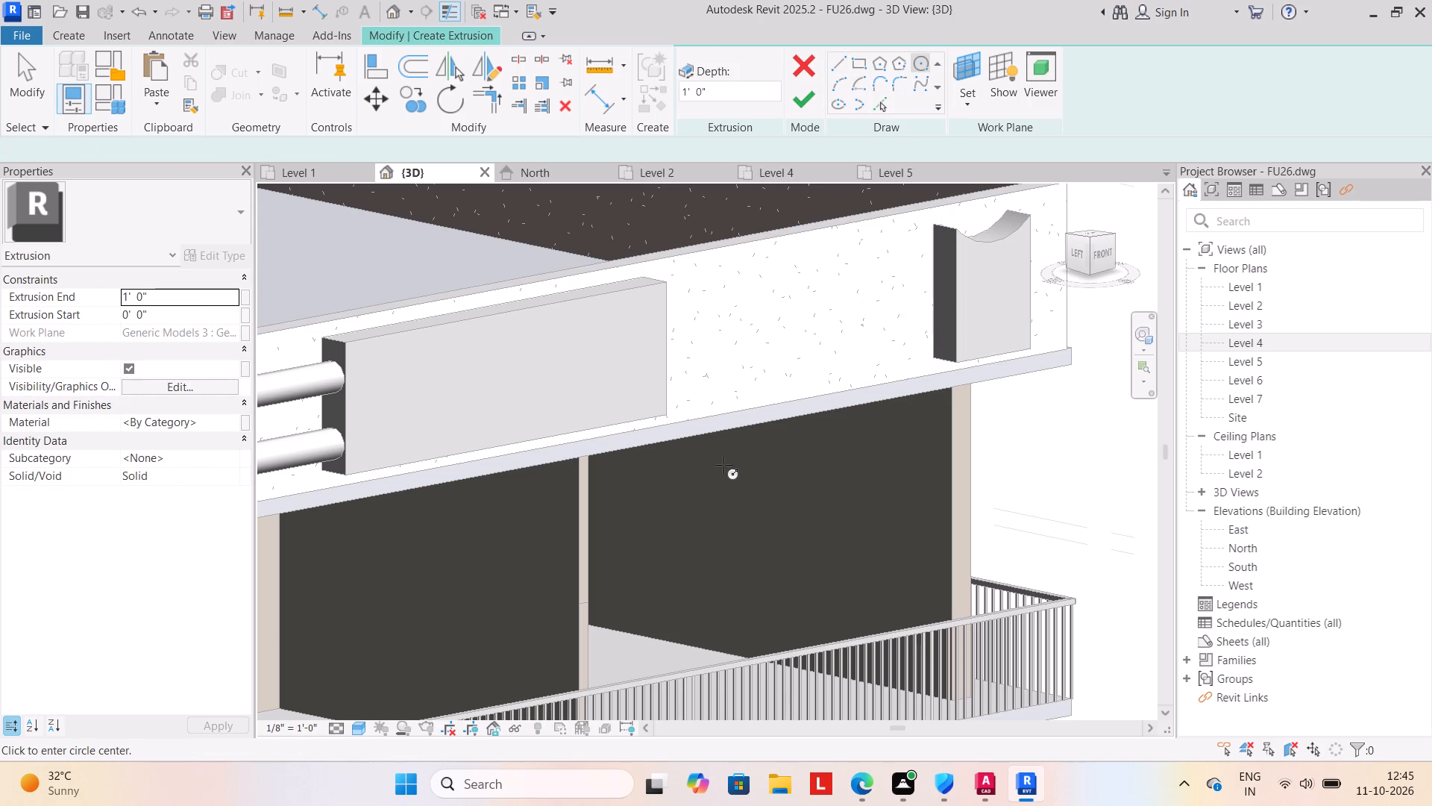
middle_click_drag(731, 495, 804, 511, "shift")
scroll(818, 392, "down", 1)
middle_click_drag(812, 361, 583, 493)
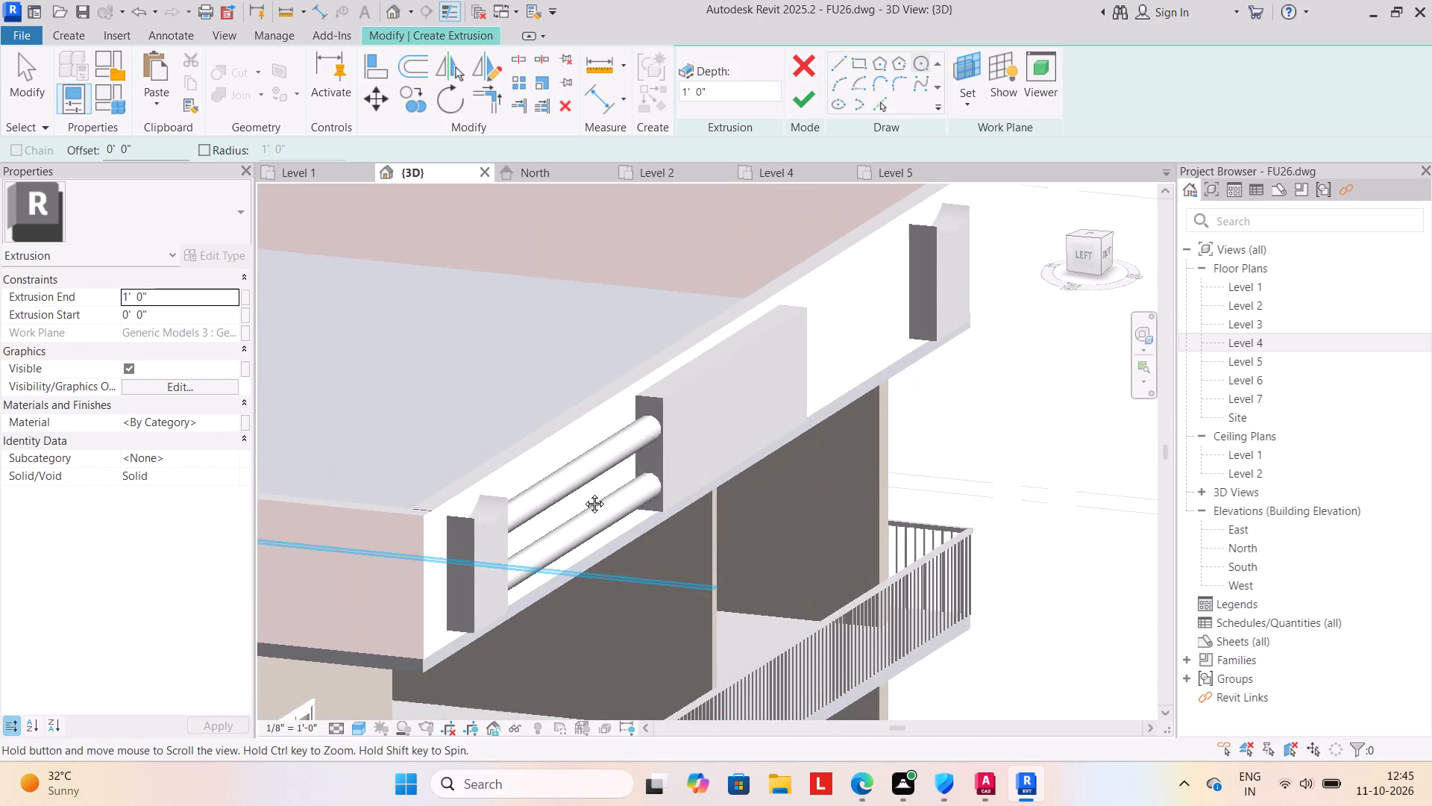
middle_click_drag(583, 493, 580, 499)
scroll(899, 262, "up", 7)
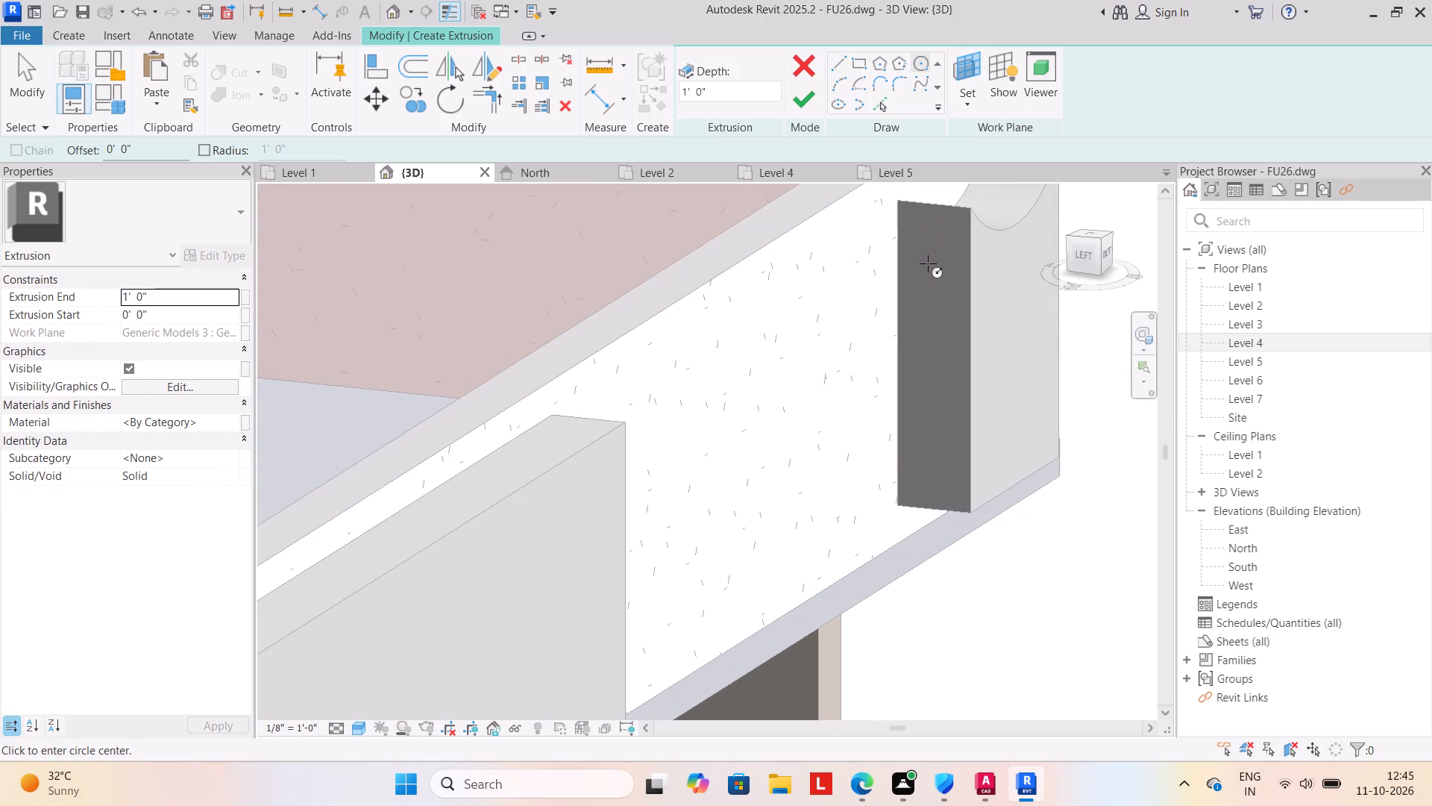
left_click(932, 256)
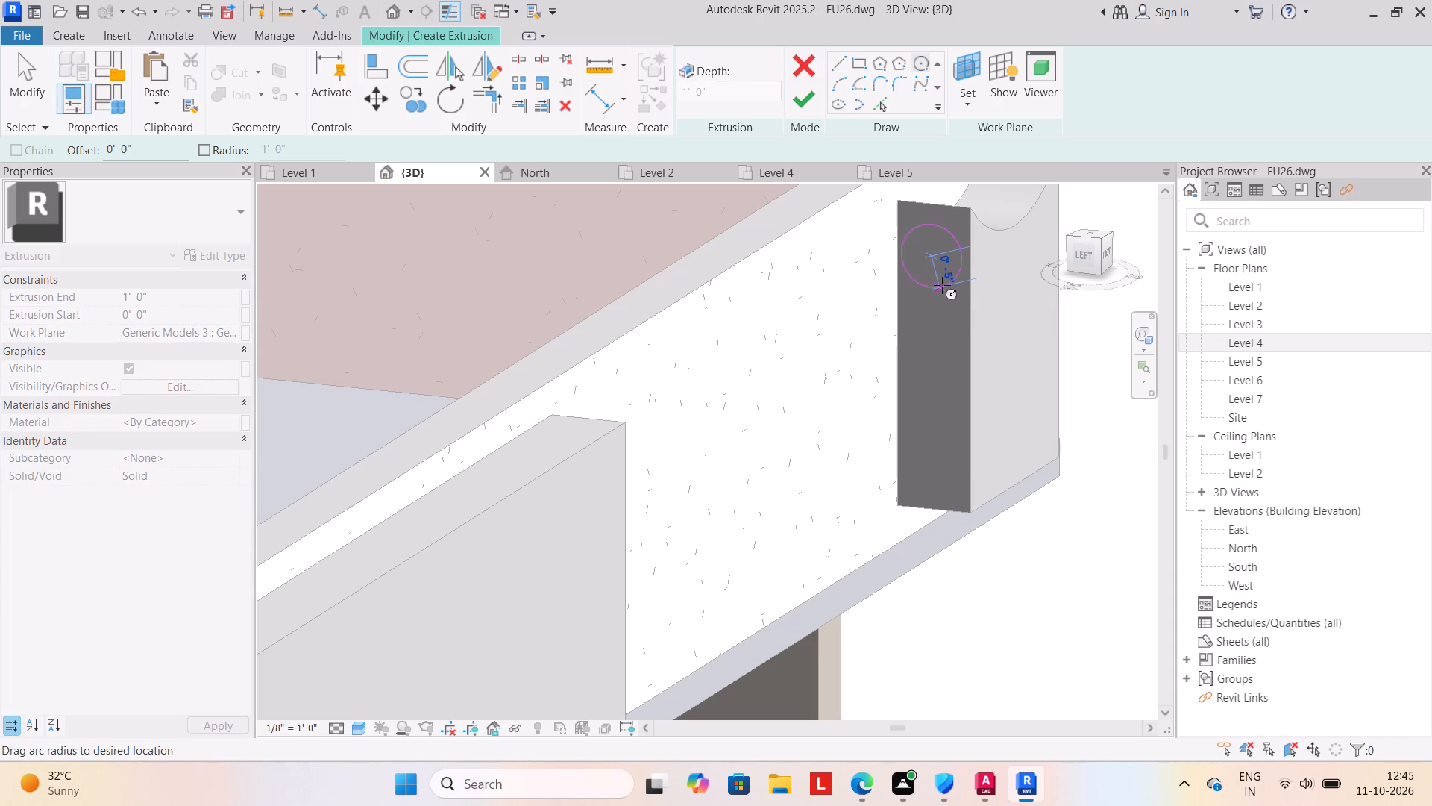
left_click(943, 284)
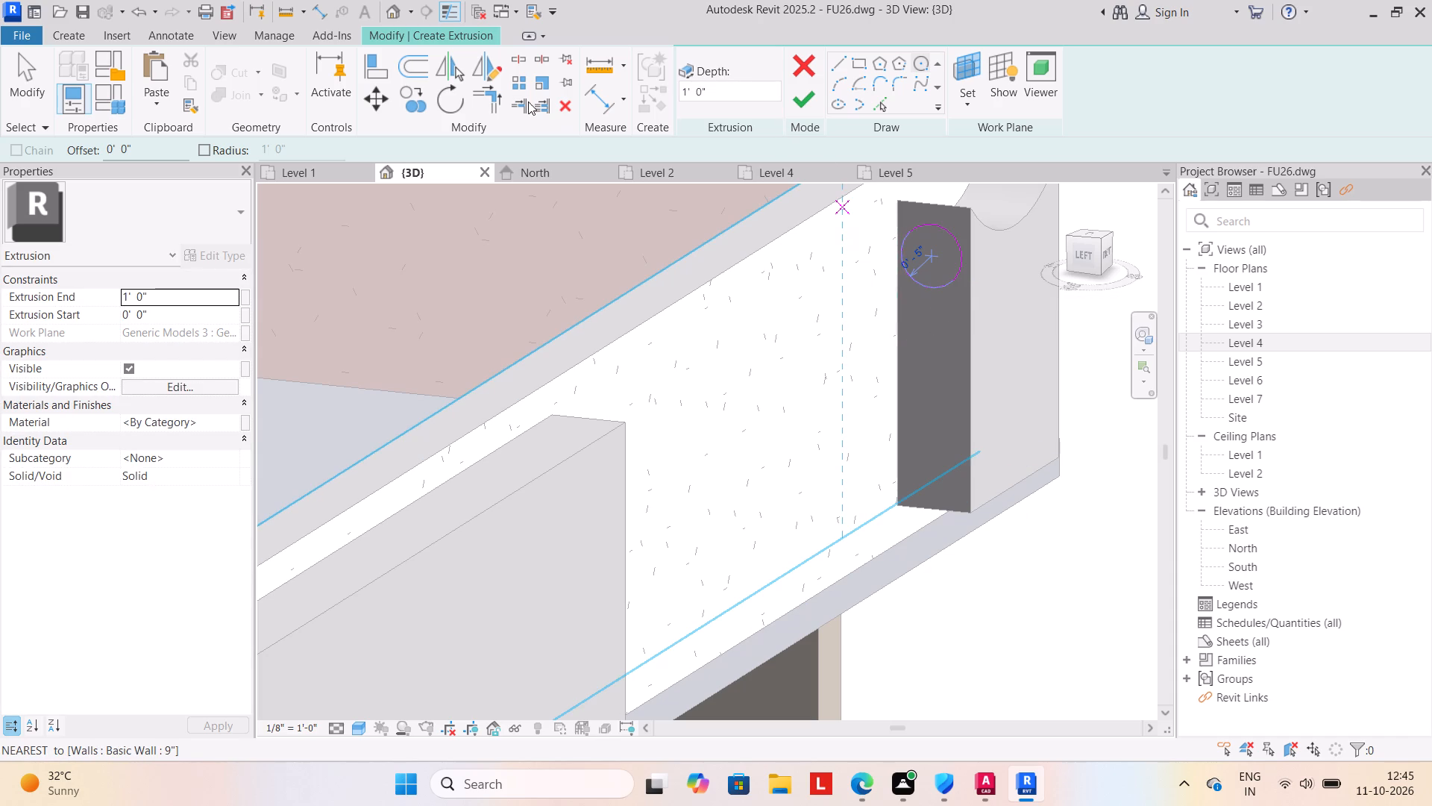
key("Escape")
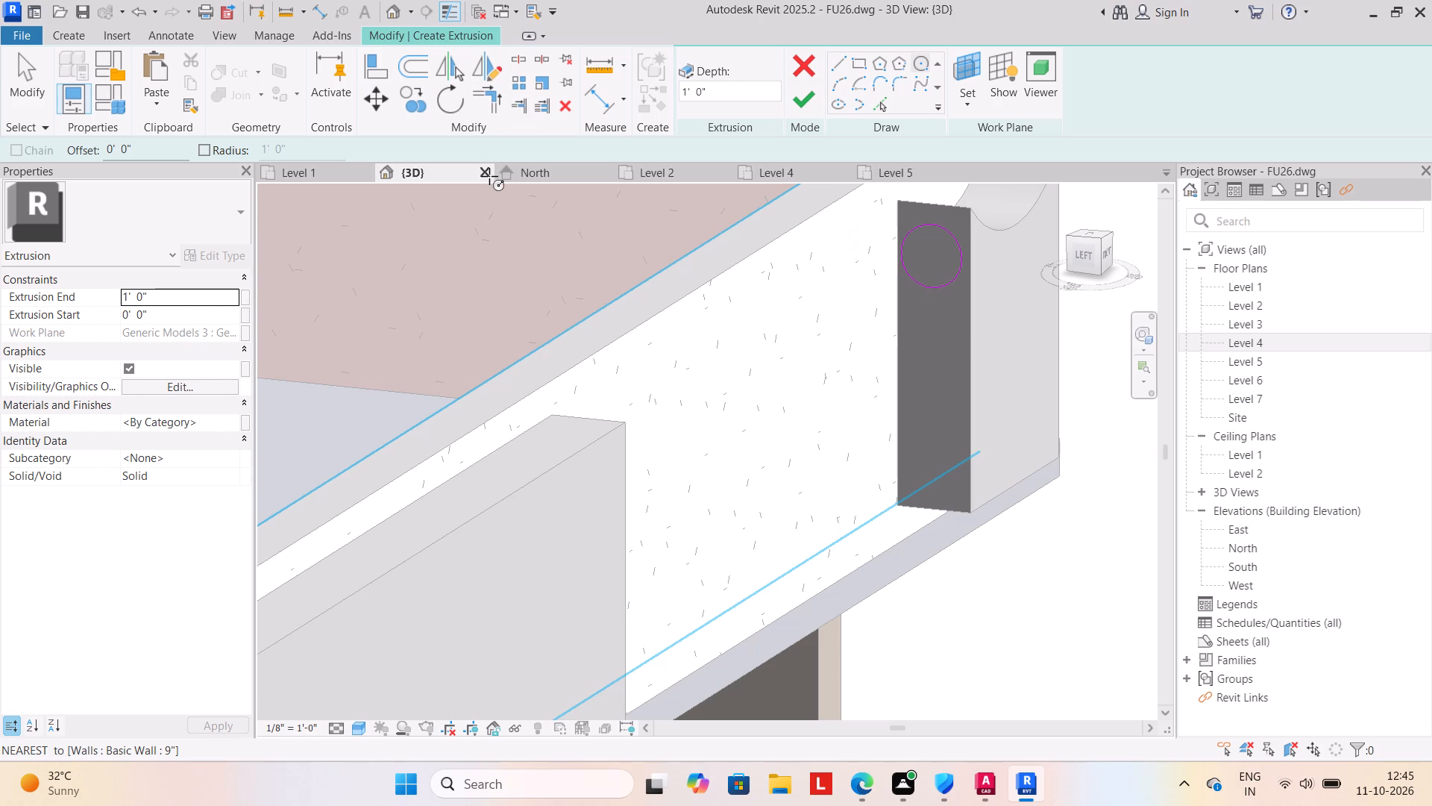
Copy the circle straight down to the lower part of the panel's side face and finish the extrusion with a 1' 0" depth.
left_click(415, 101)
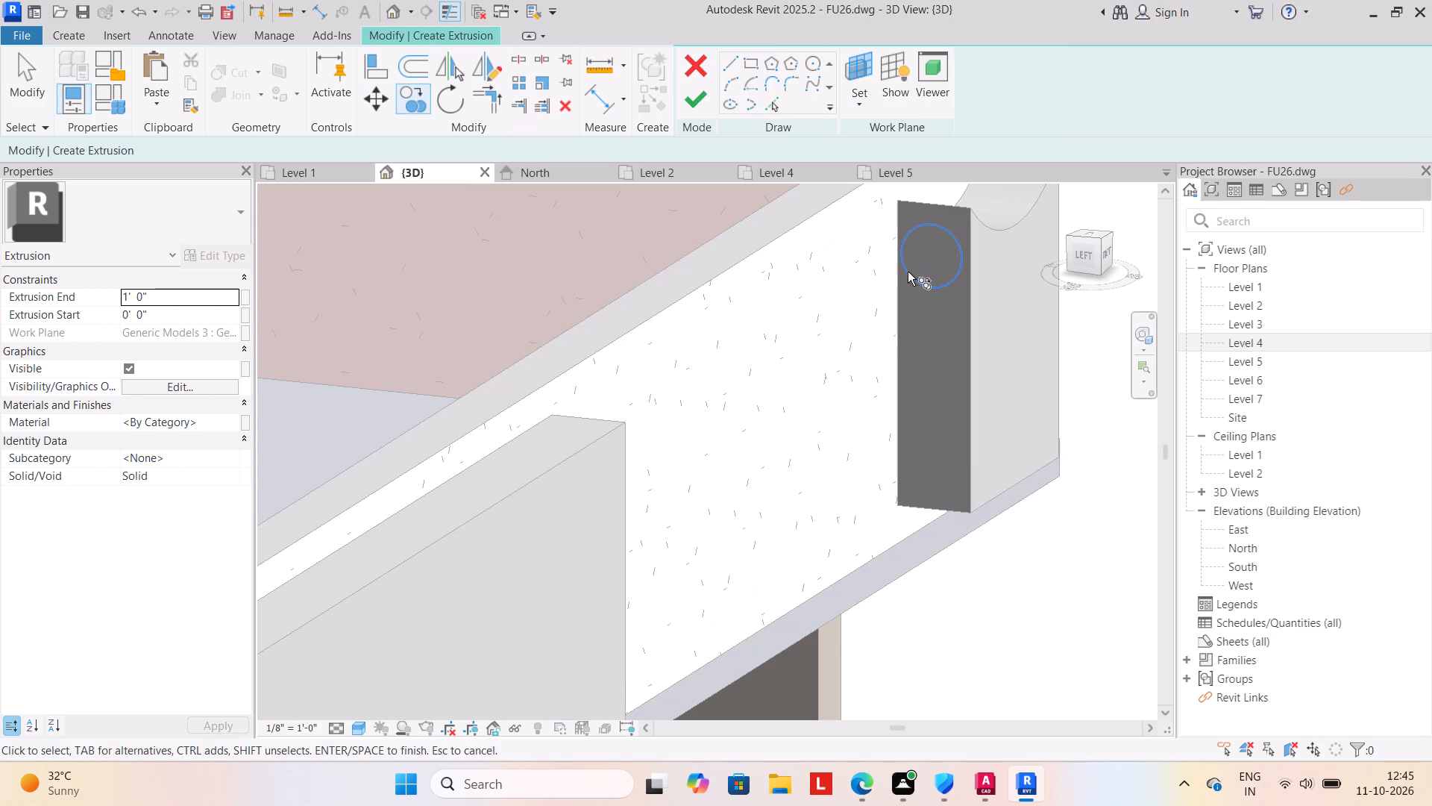
left_click(909, 275)
left_click(416, 101)
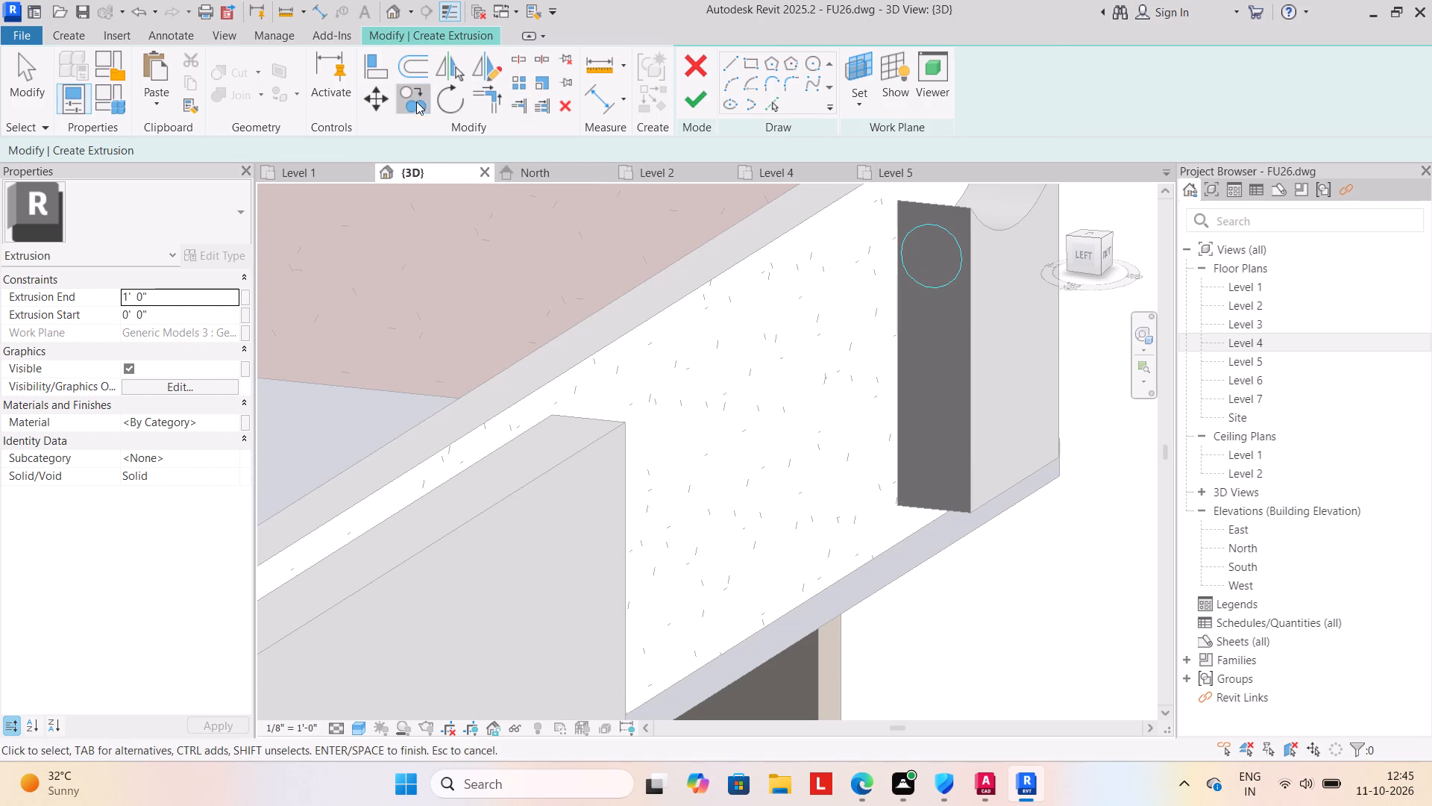
left_click(942, 285)
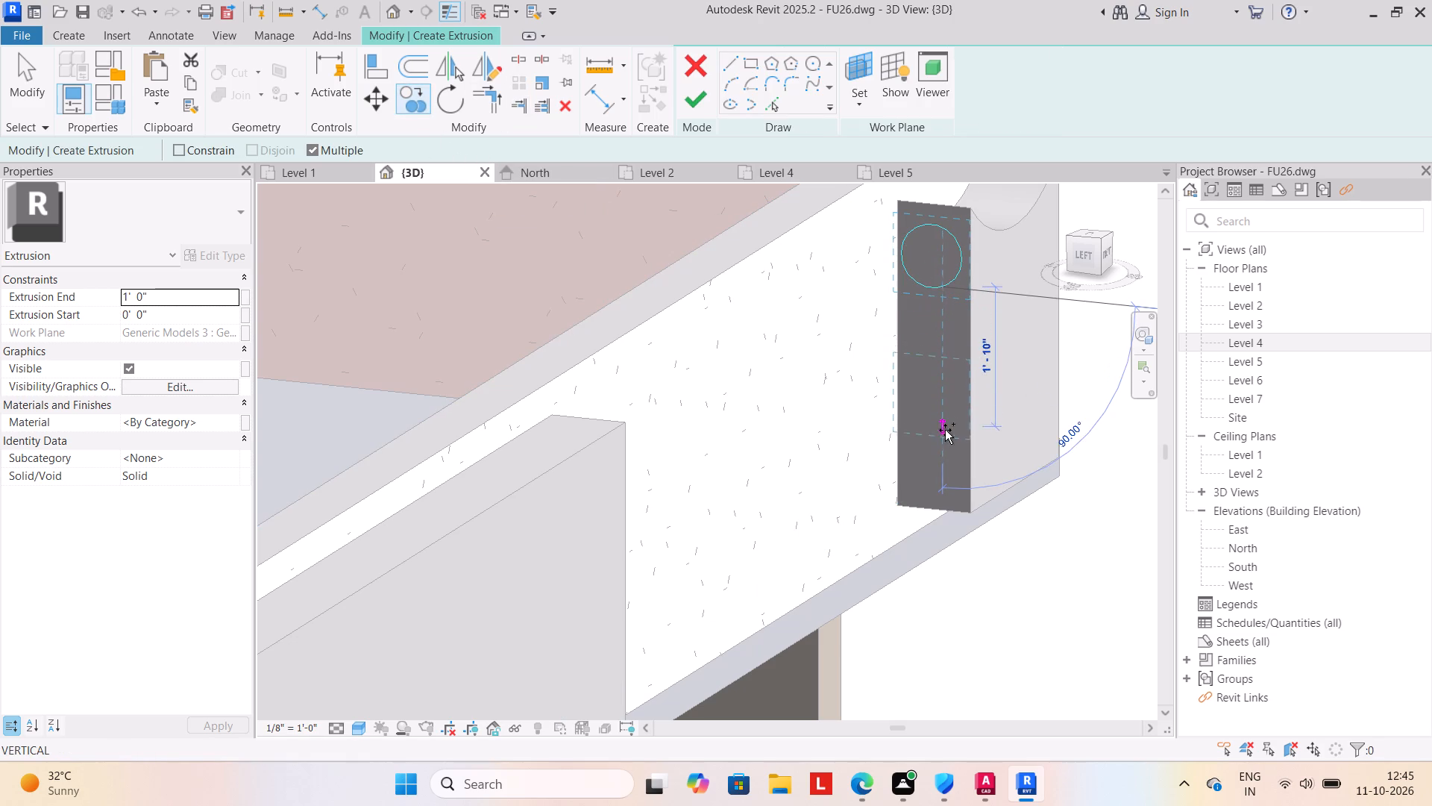
left_click(943, 443)
scroll(870, 478, "down", 2)
key("Escape")
key("Escape")
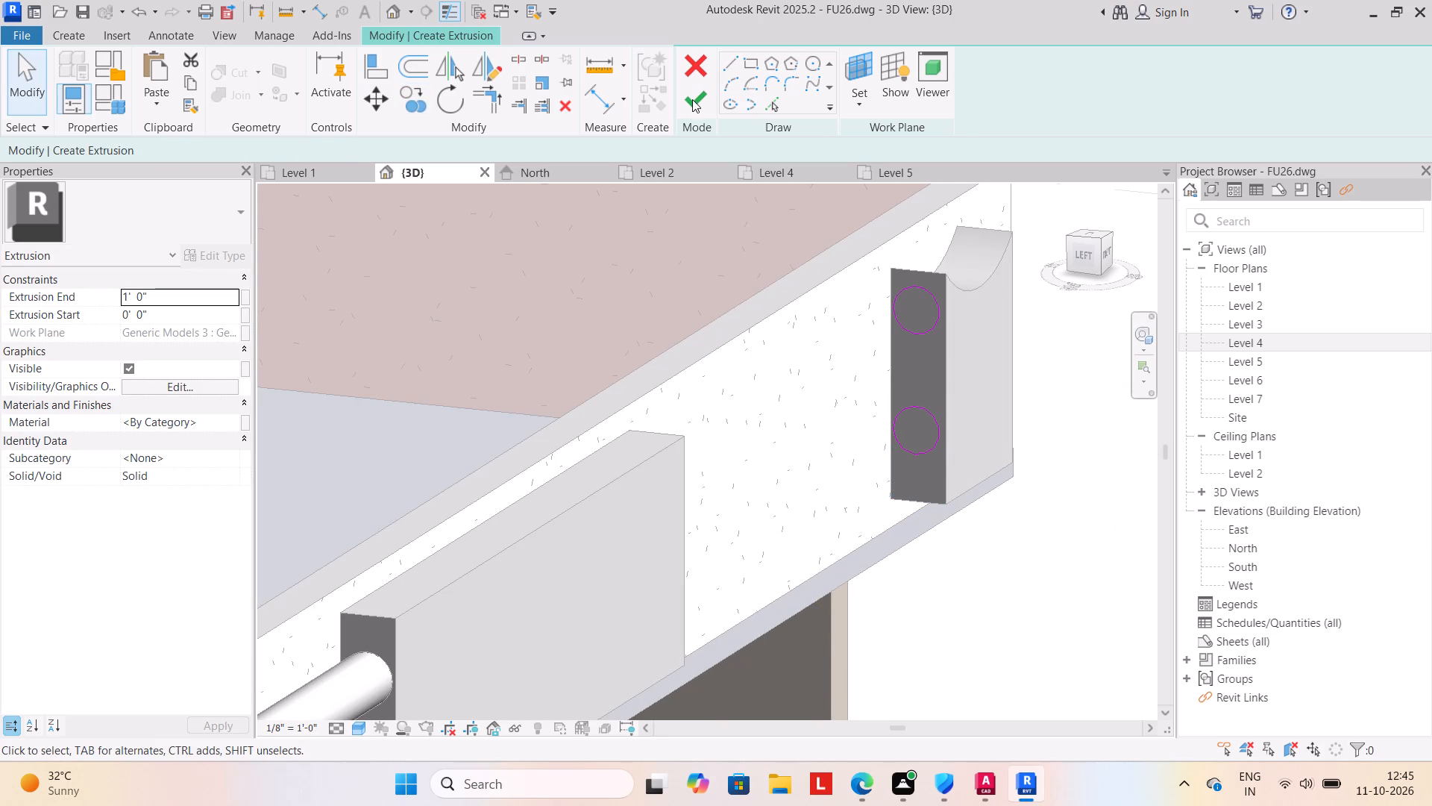
left_click(689, 103)
Stretch the two new cylinders from the far curved-top panel to the central rectangular block, to an extrusion end of 11' 6 1/4".
scroll(920, 487, "down", 3)
middle_click_drag(920, 491, 945, 373)
scroll(945, 373, "up", 1)
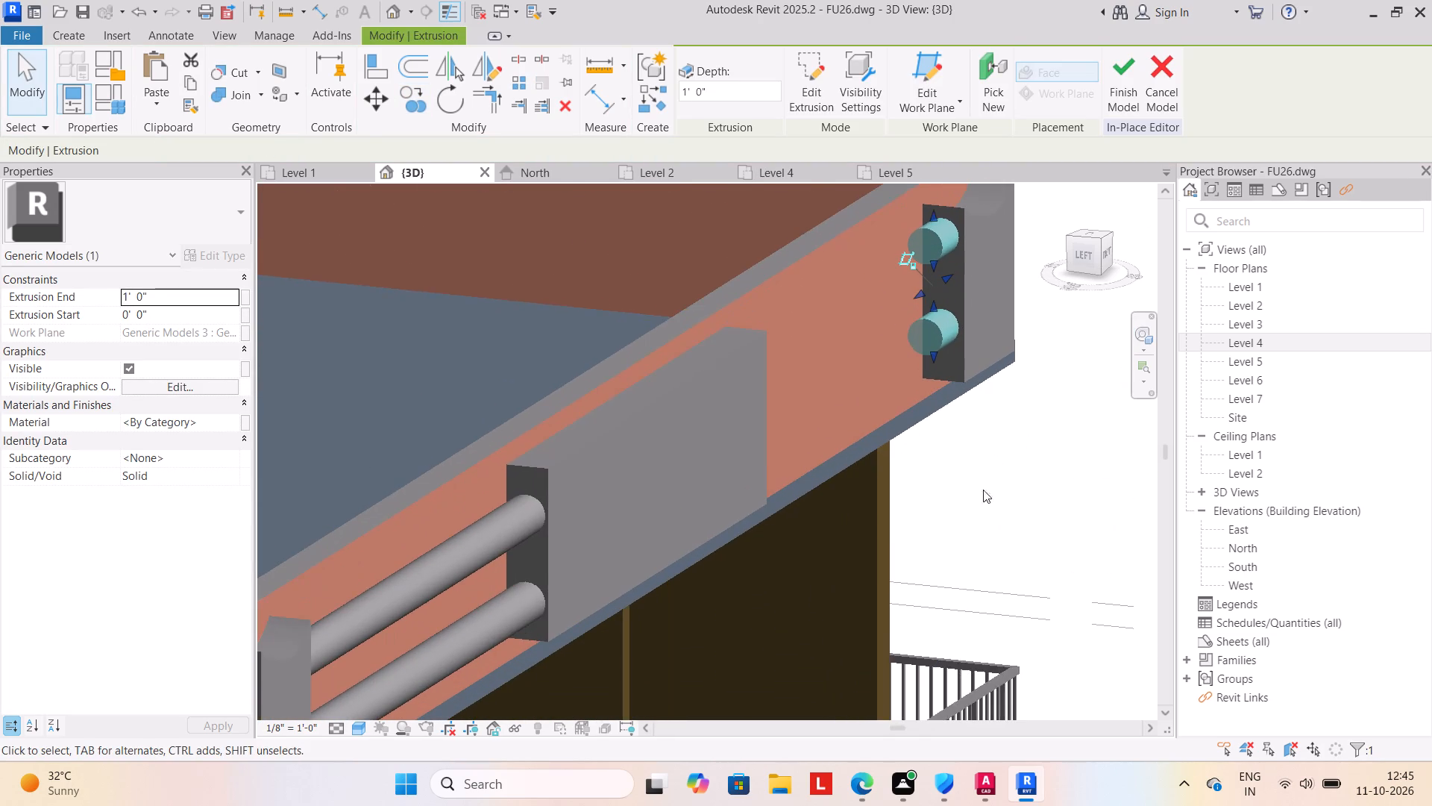
middle_click_drag(972, 546, 857, 509, "shift")
scroll(835, 478, "down", 2)
middle_click_drag(830, 468, 935, 466)
scroll(926, 419, "down", 2)
left_click_drag(972, 352, 867, 367)
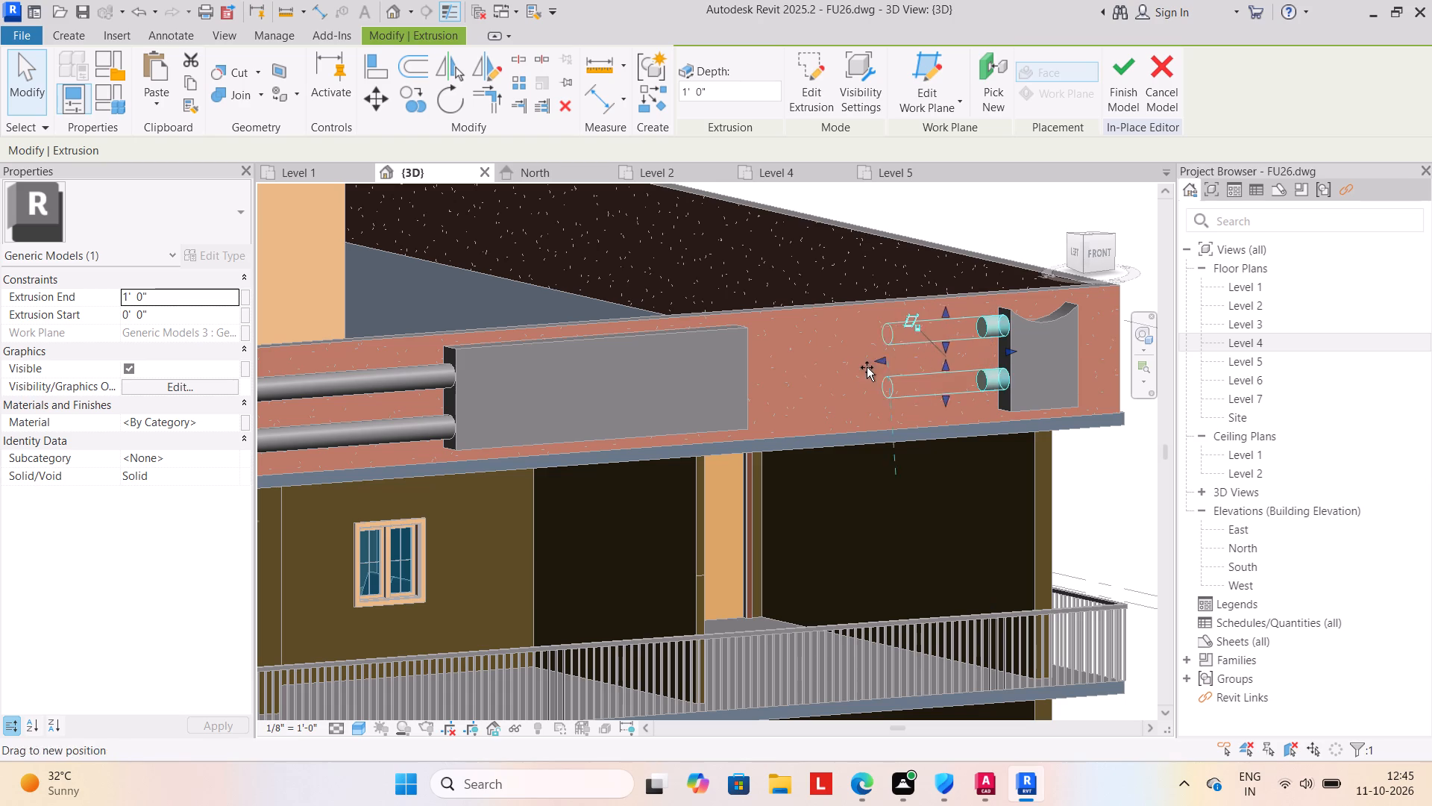
left_click_drag(867, 367, 753, 386)
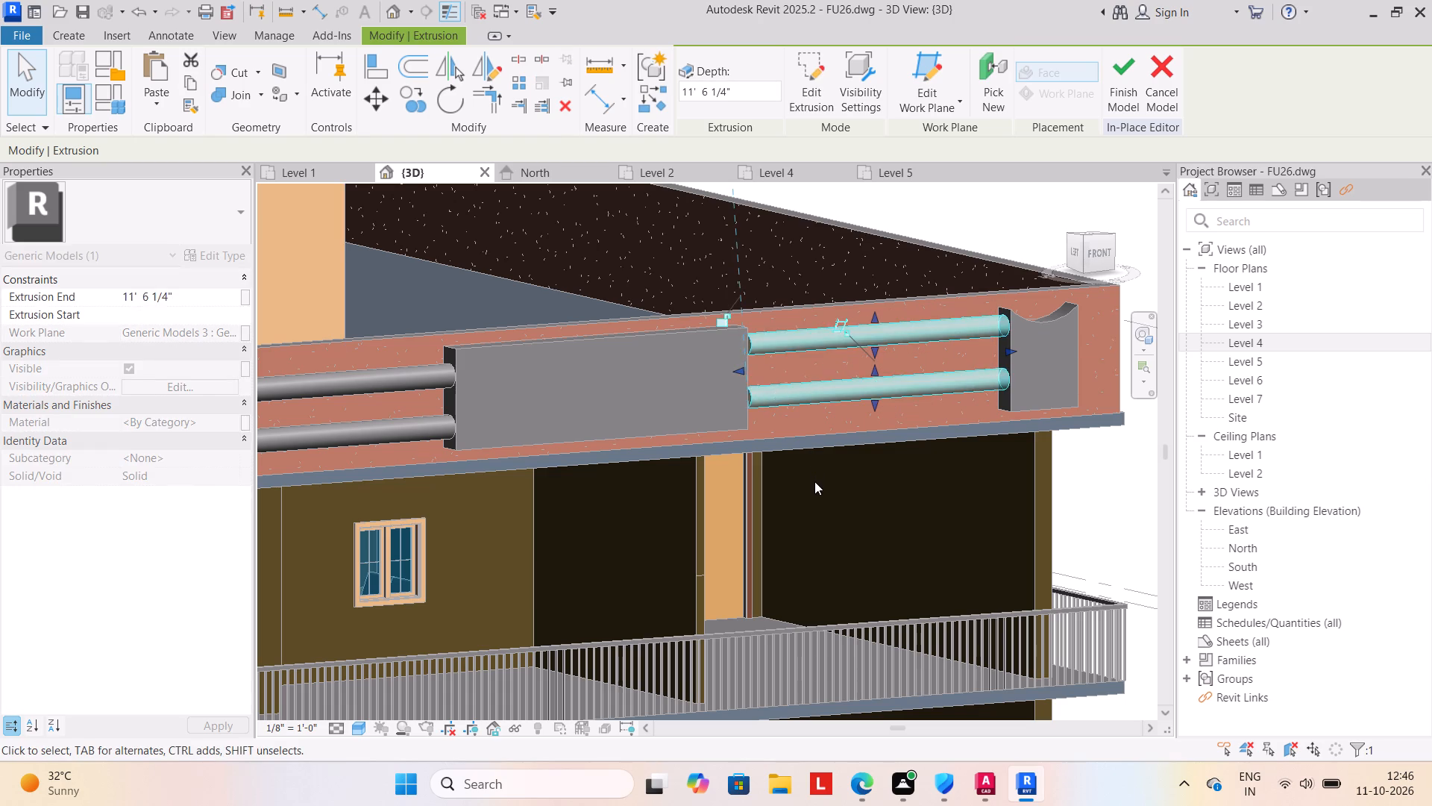
scroll(814, 481, "down", 5)
middle_click_drag(847, 550, 808, 556, "shift")
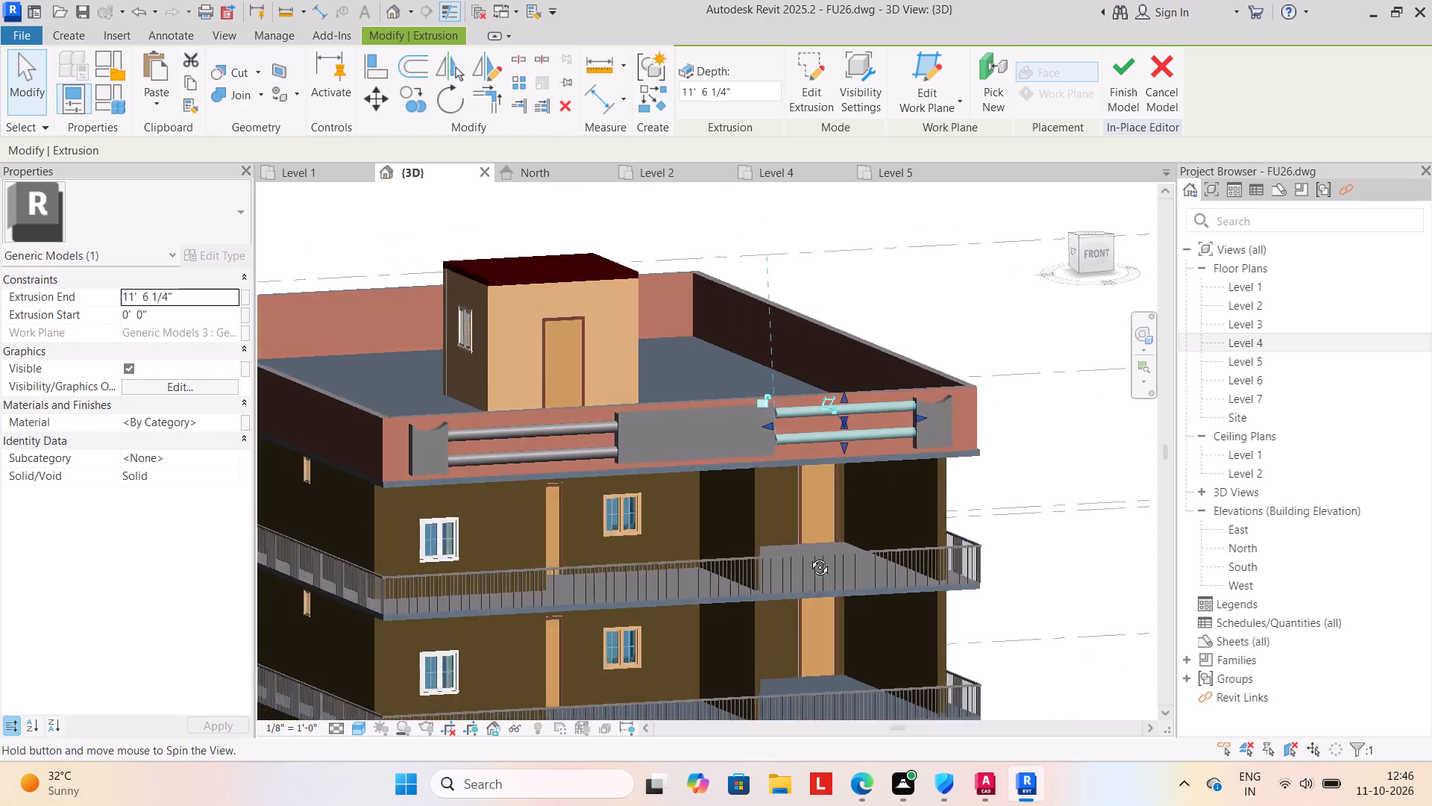
middle_click_drag(808, 556, 741, 543, "shift")
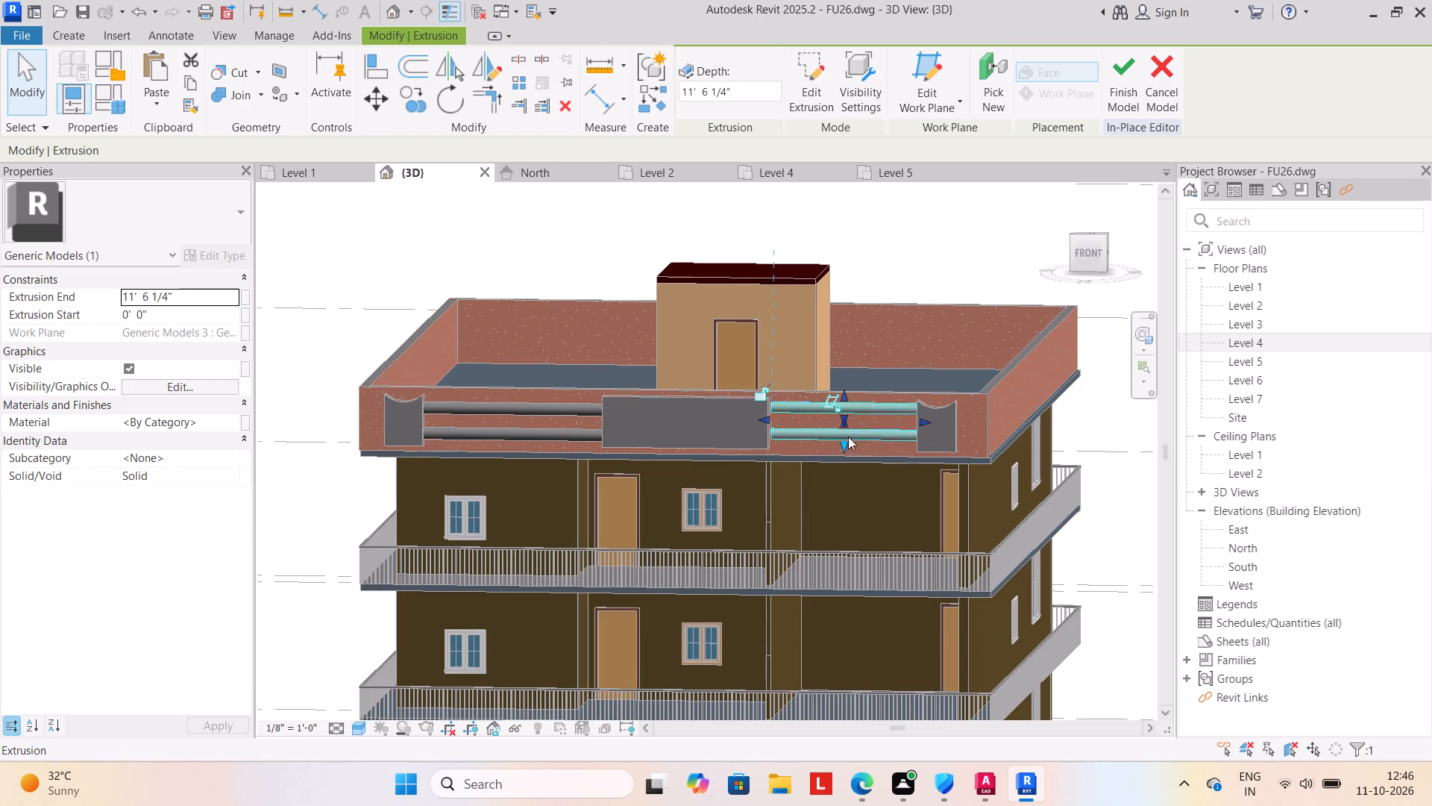
left_click(761, 416)
left_click(1099, 412)
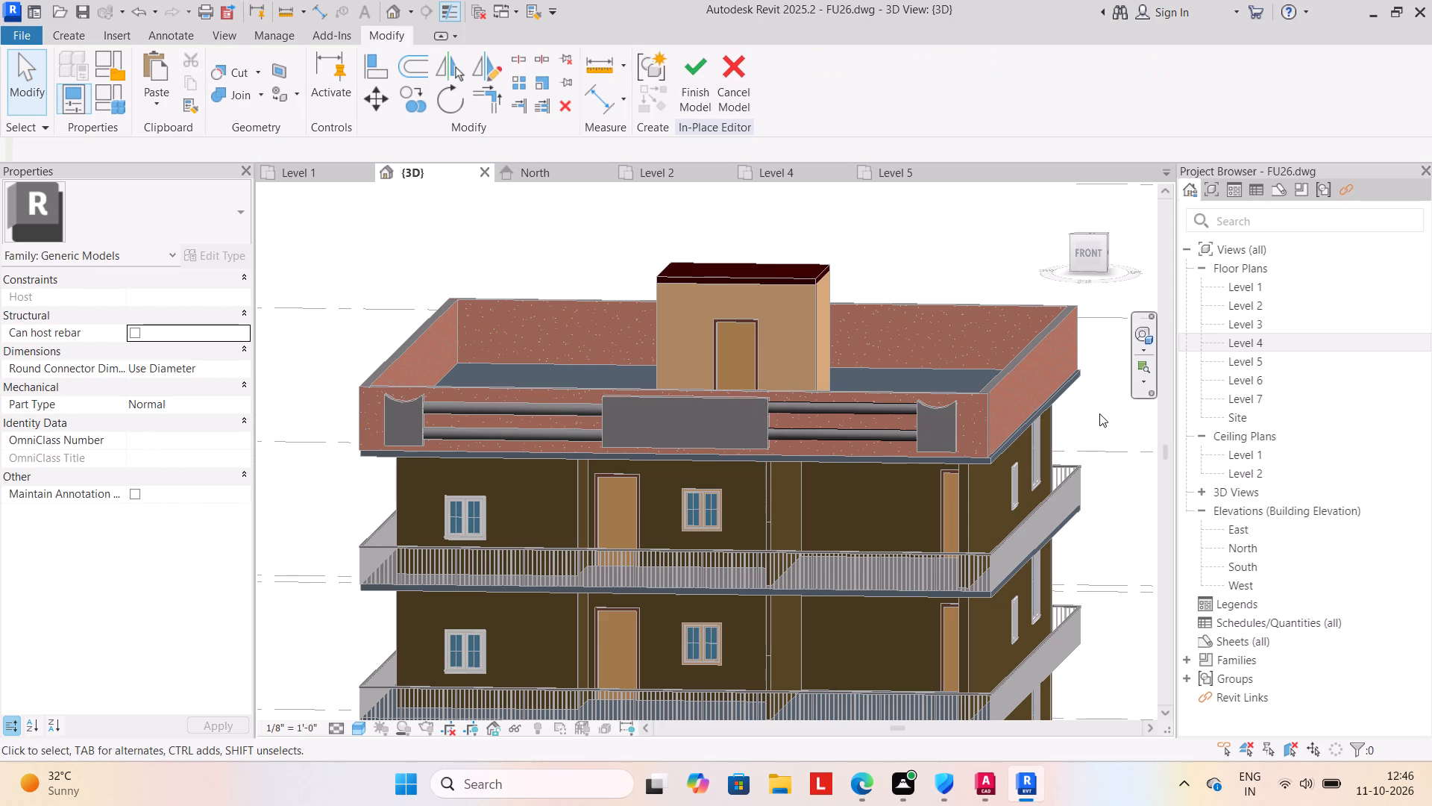
Finish the in-place model holding the two new cylinders at the right-hand curved-top panel.
middle_click_drag(778, 564, 800, 564, "shift")
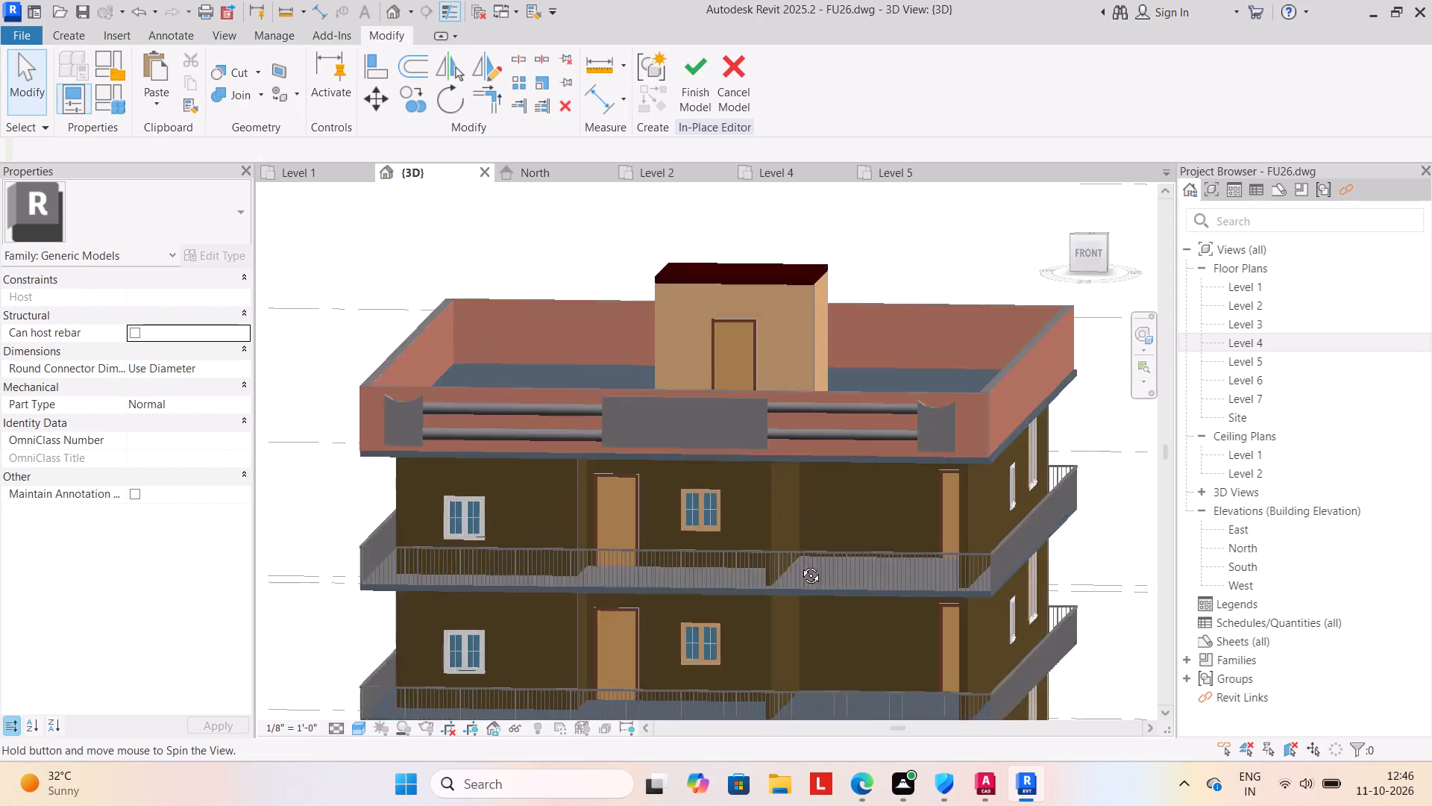
middle_click_drag(800, 564, 805, 531, "shift")
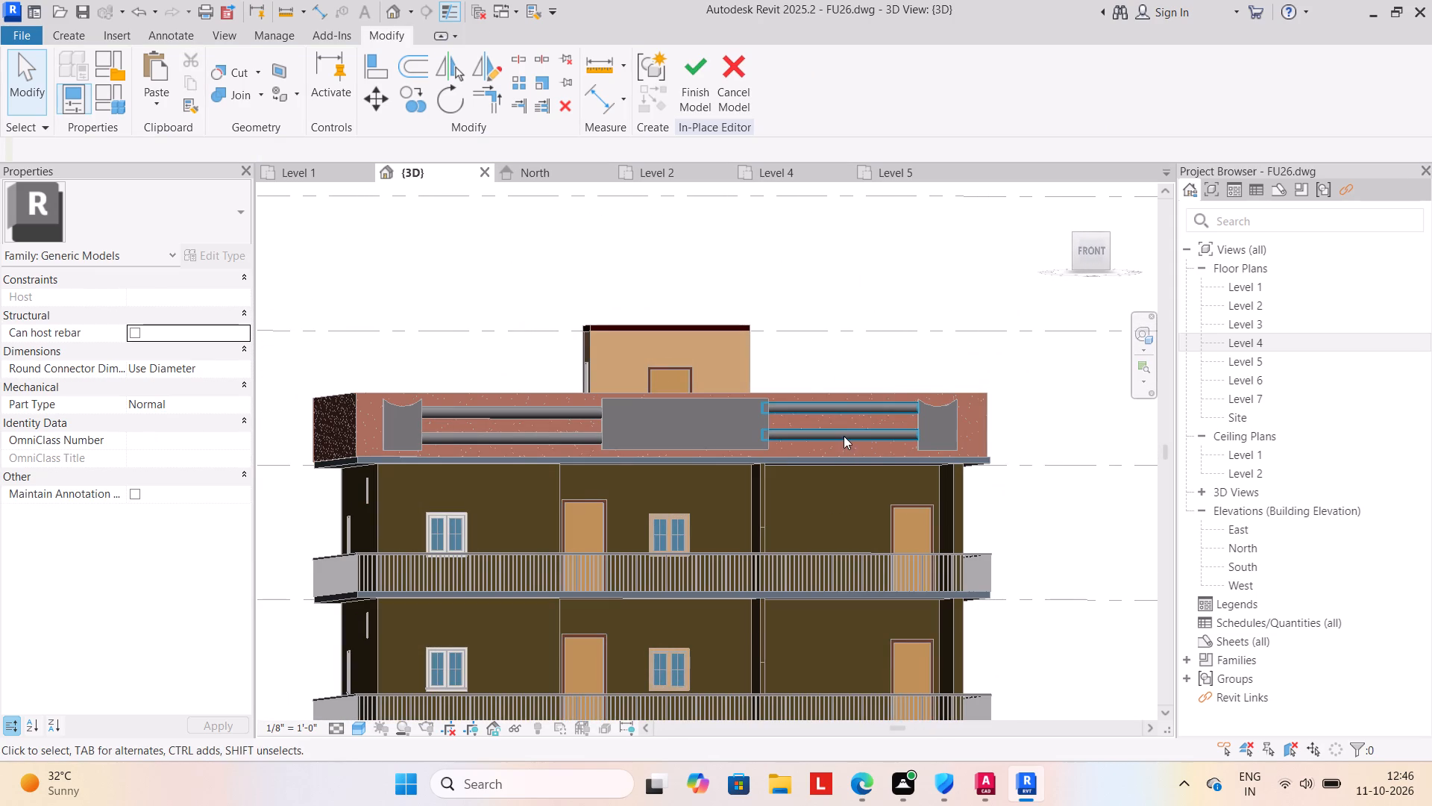
left_click(844, 436)
key("Down")
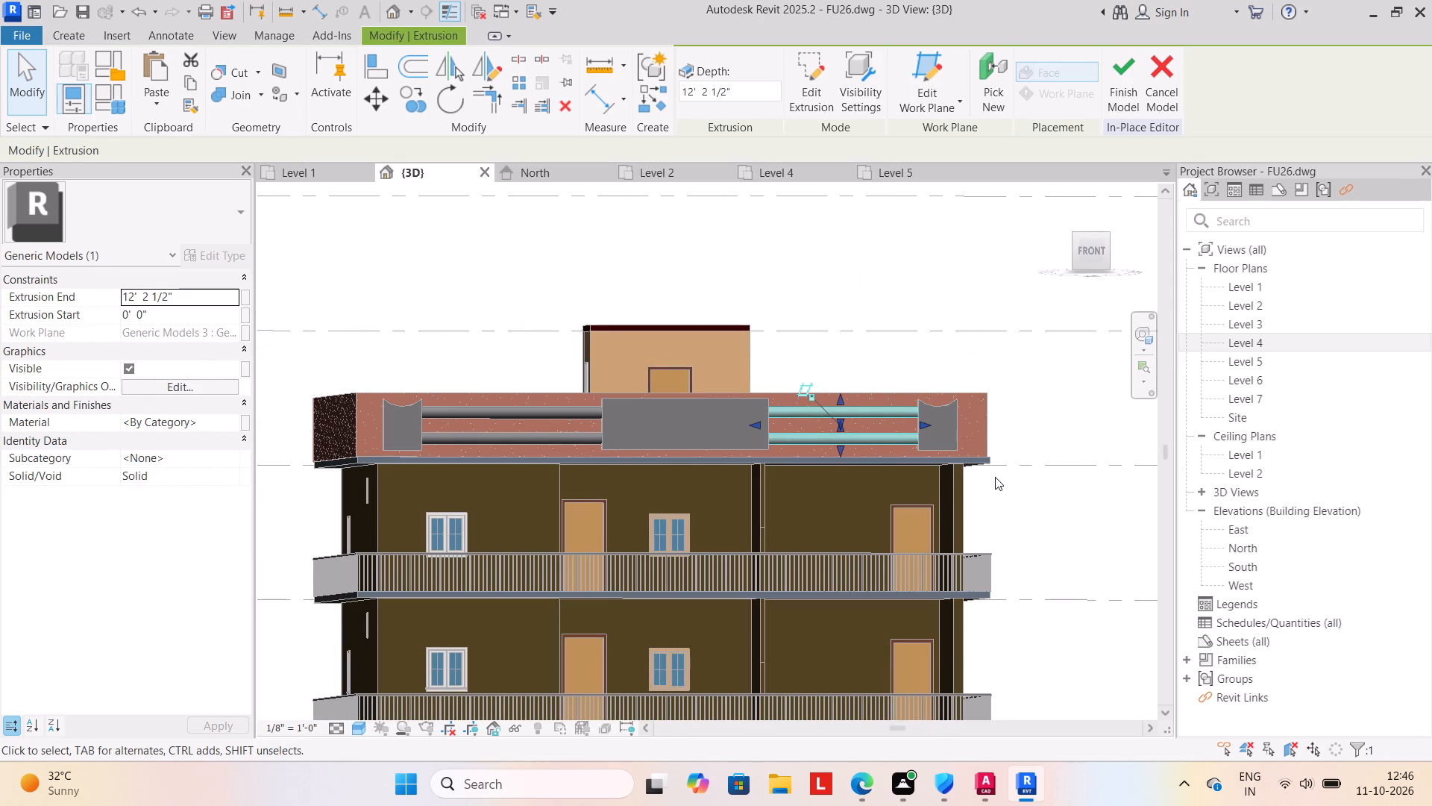
left_click(843, 299)
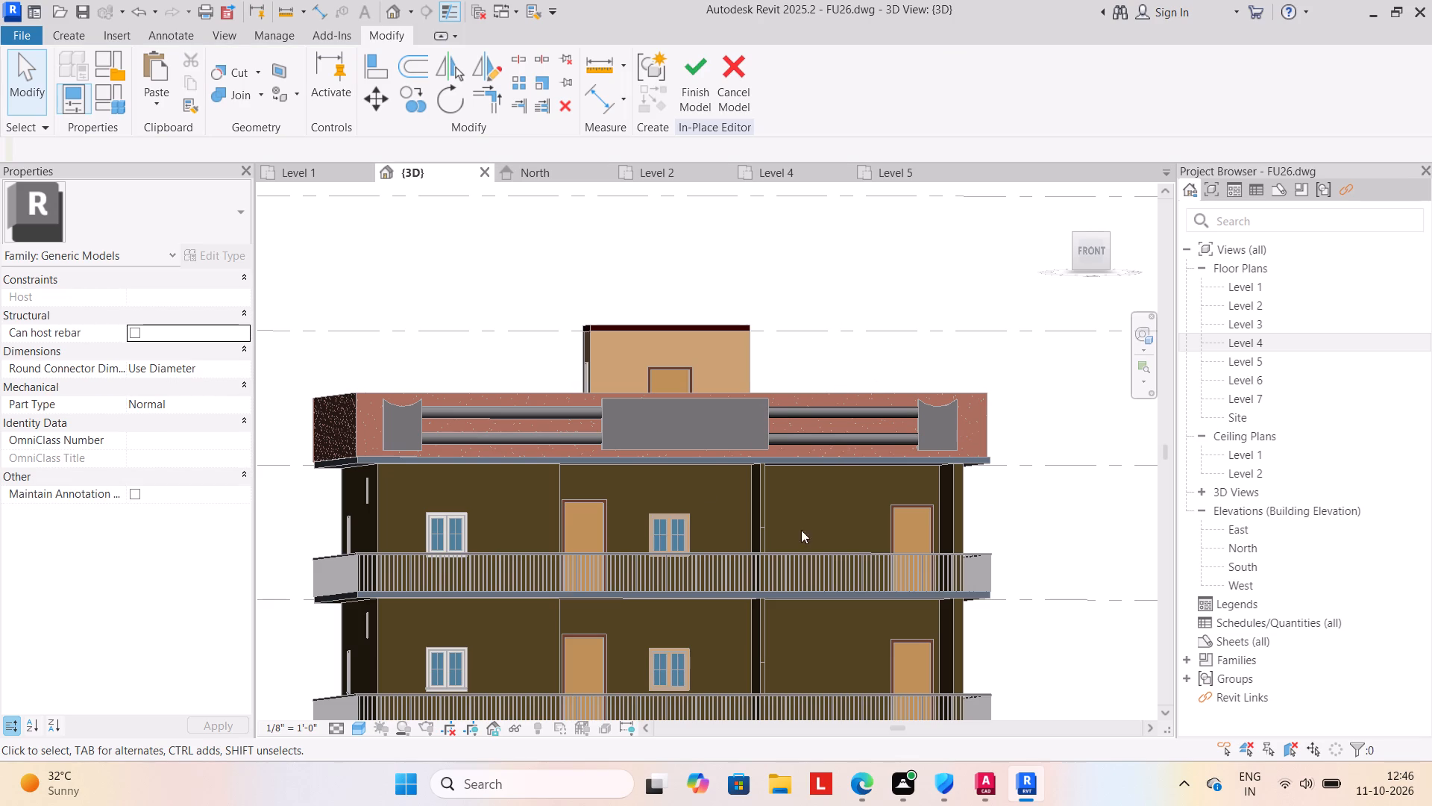
left_click(682, 444)
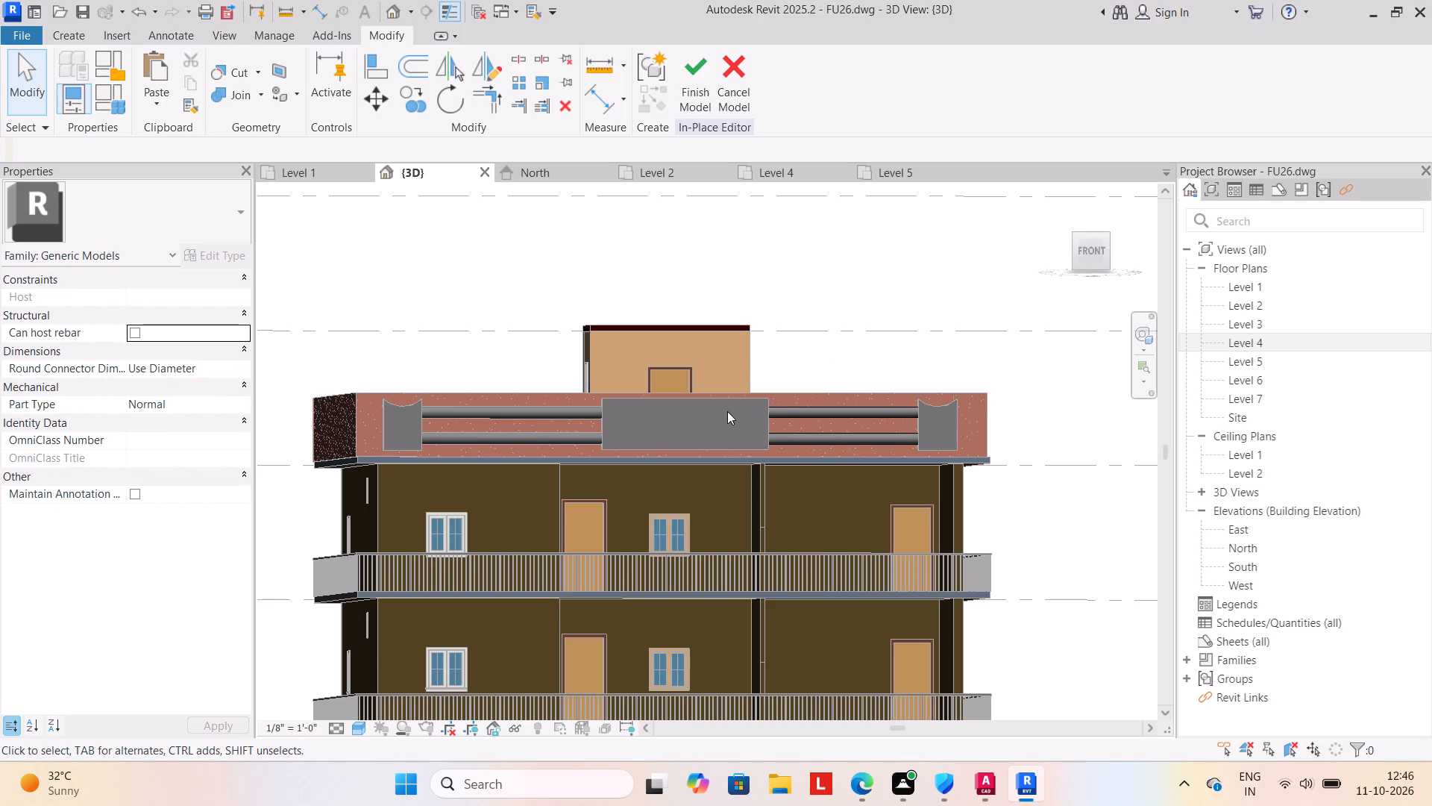
left_click(732, 404)
left_click(690, 96)
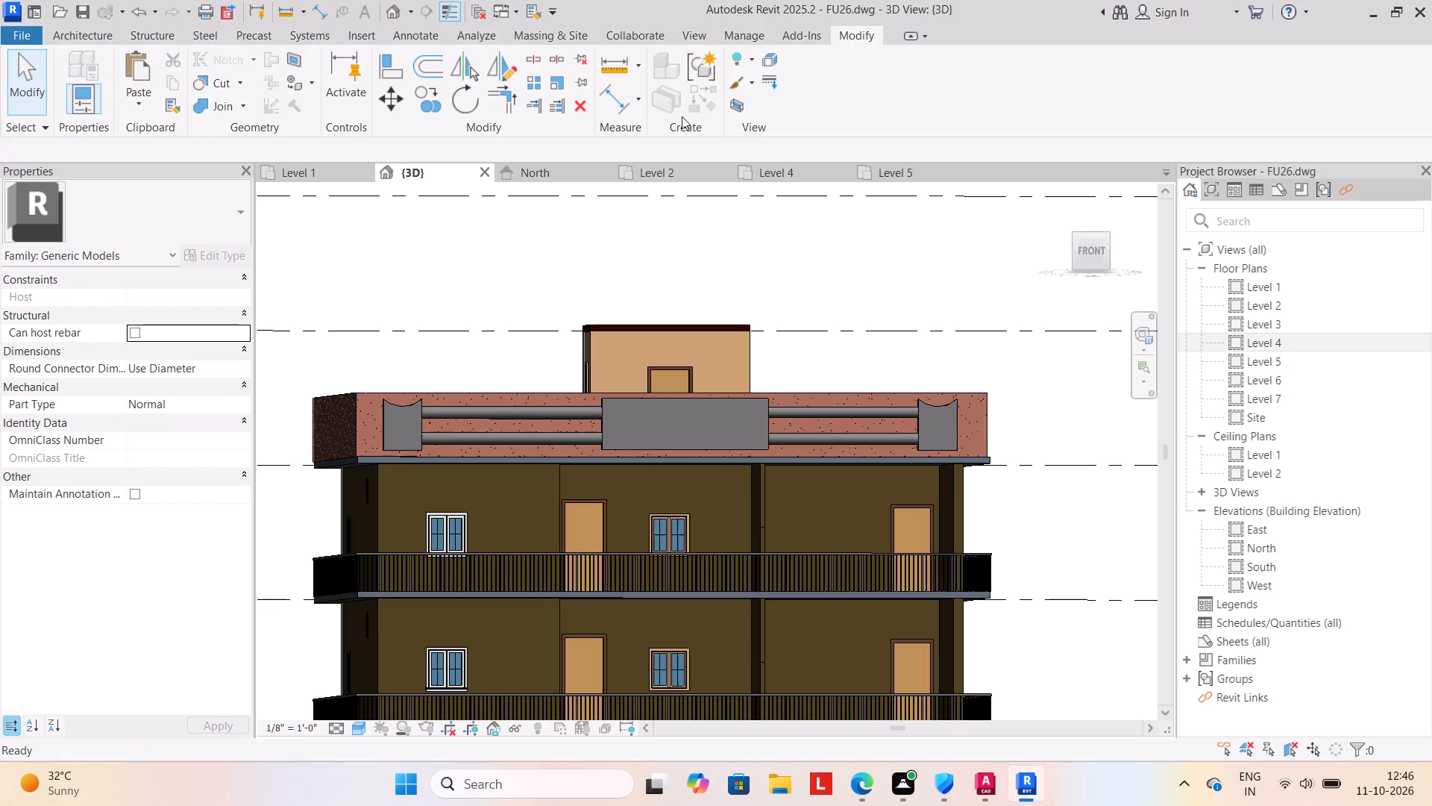
Narrow the central rectangular block by pulling its right end inward, clear of the right-hand cylinders.
left_click(697, 447)
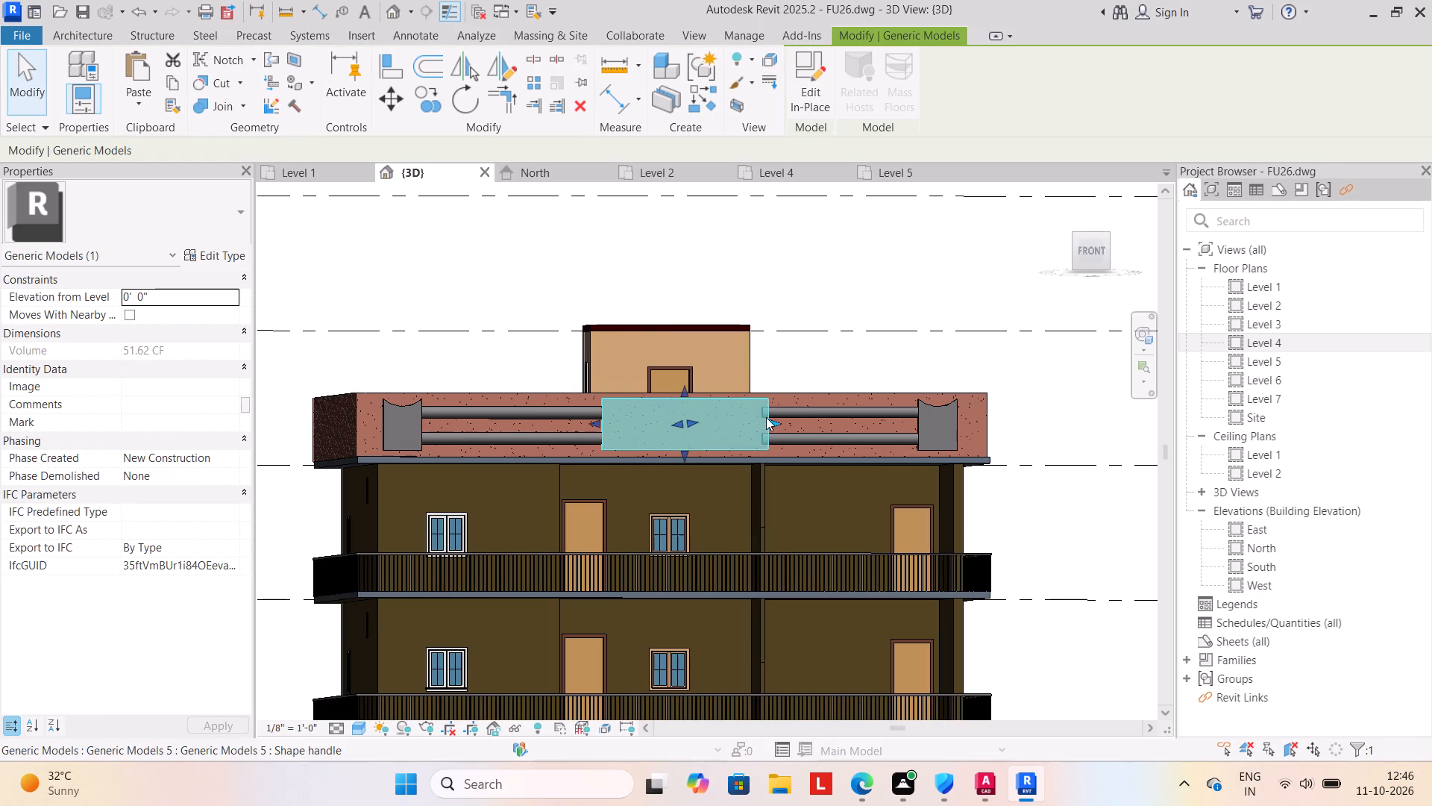
left_click_drag(771, 419, 747, 420)
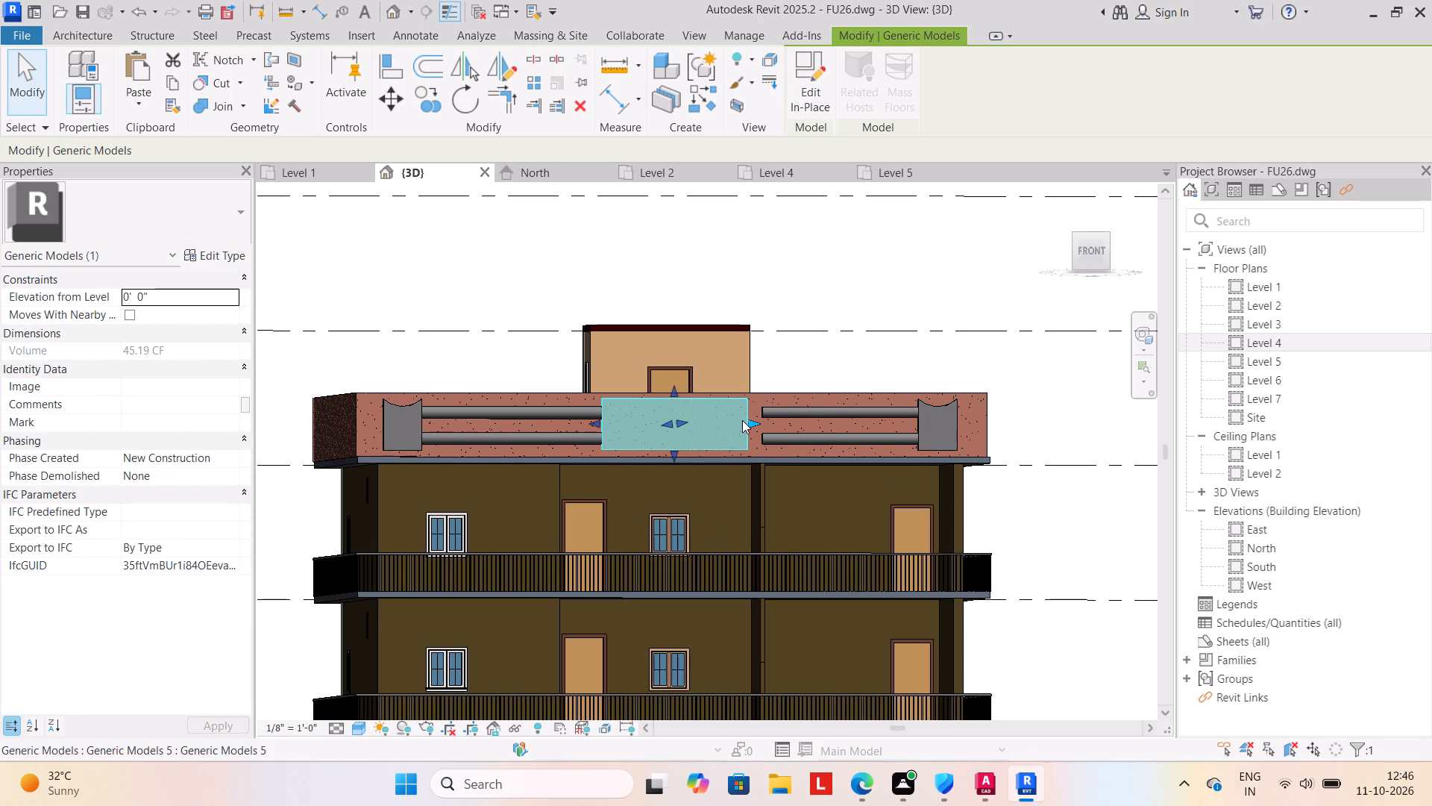
Stretch the right-hand pair of cylinders until they meet the narrowed central block's end.
left_click(768, 409)
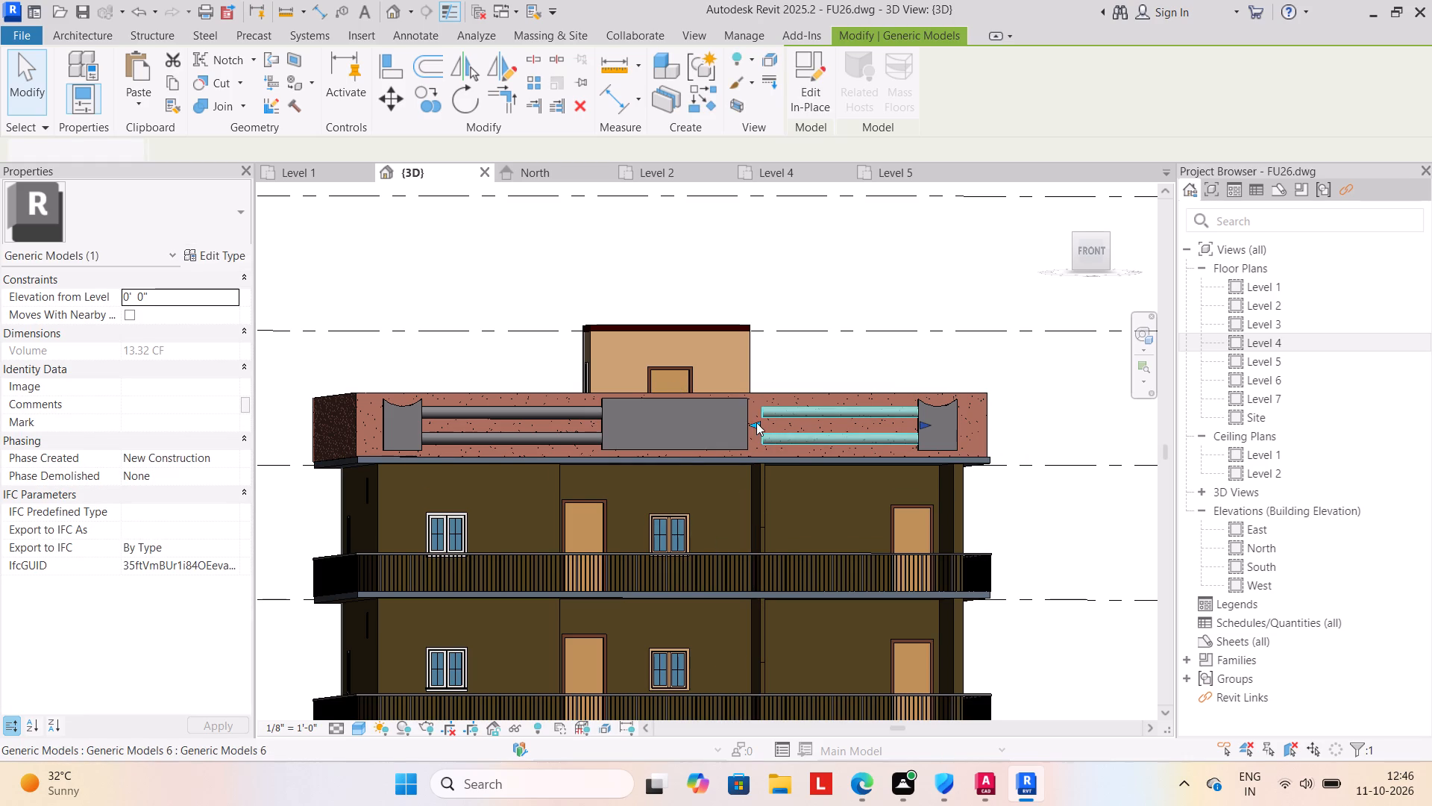
left_click_drag(756, 422, 741, 426)
left_click(891, 263)
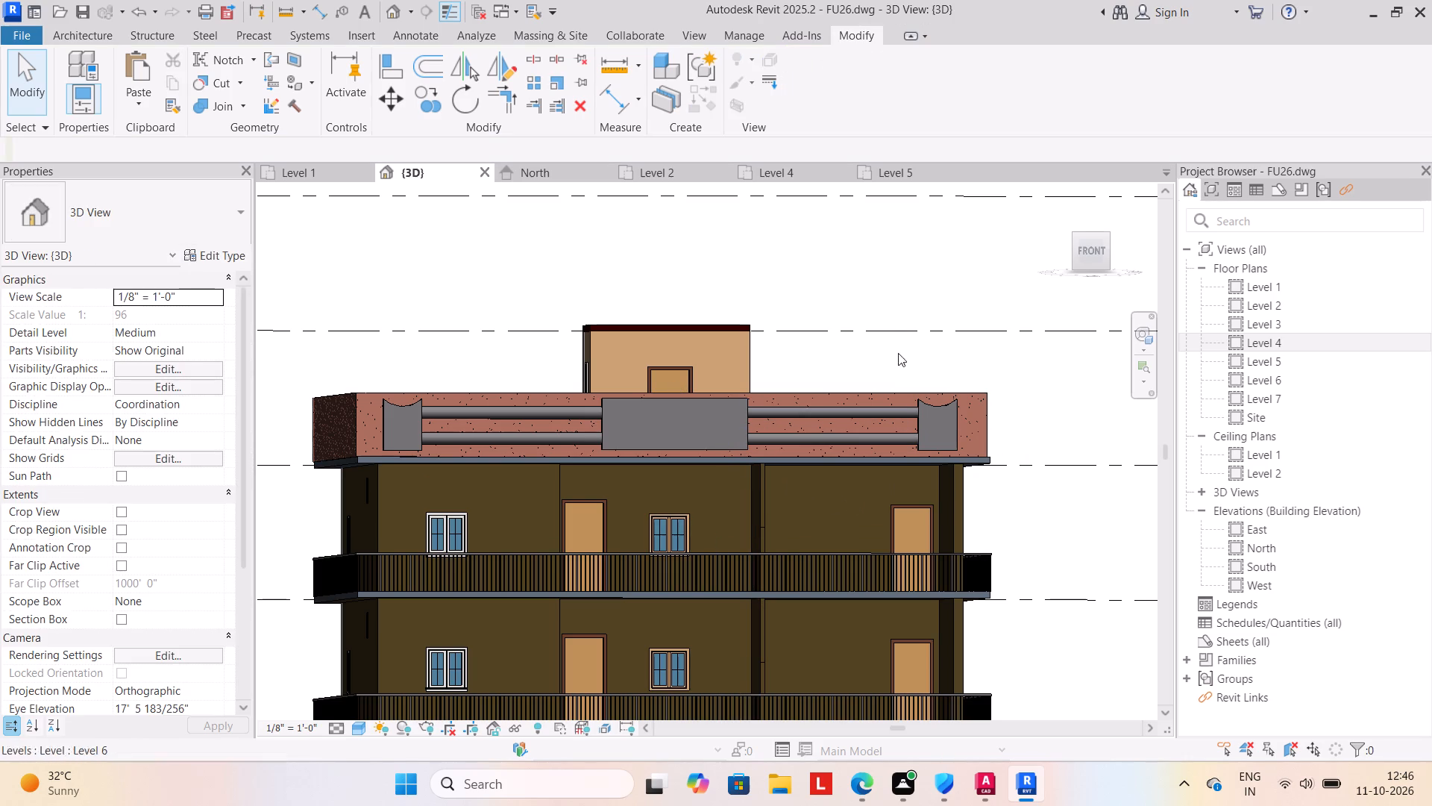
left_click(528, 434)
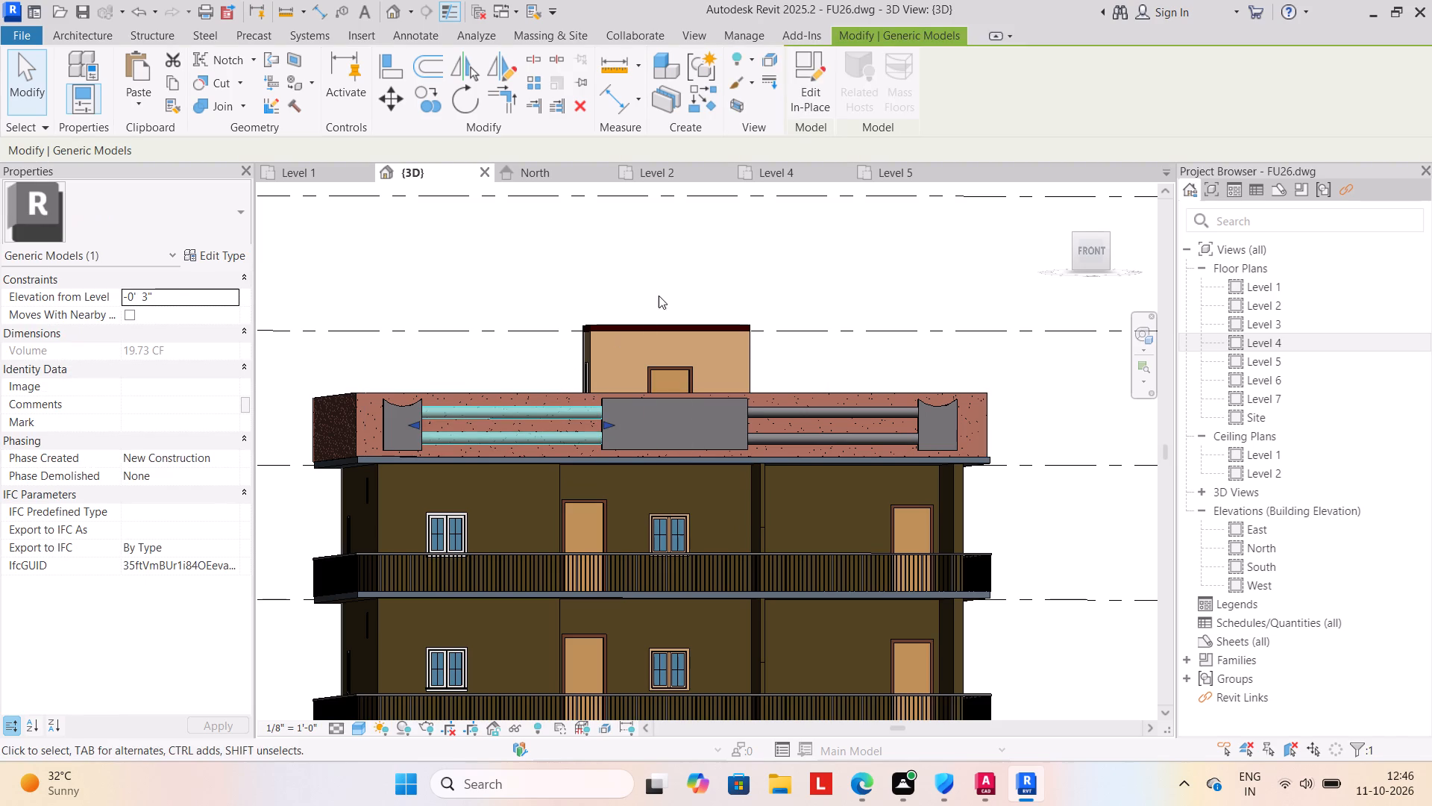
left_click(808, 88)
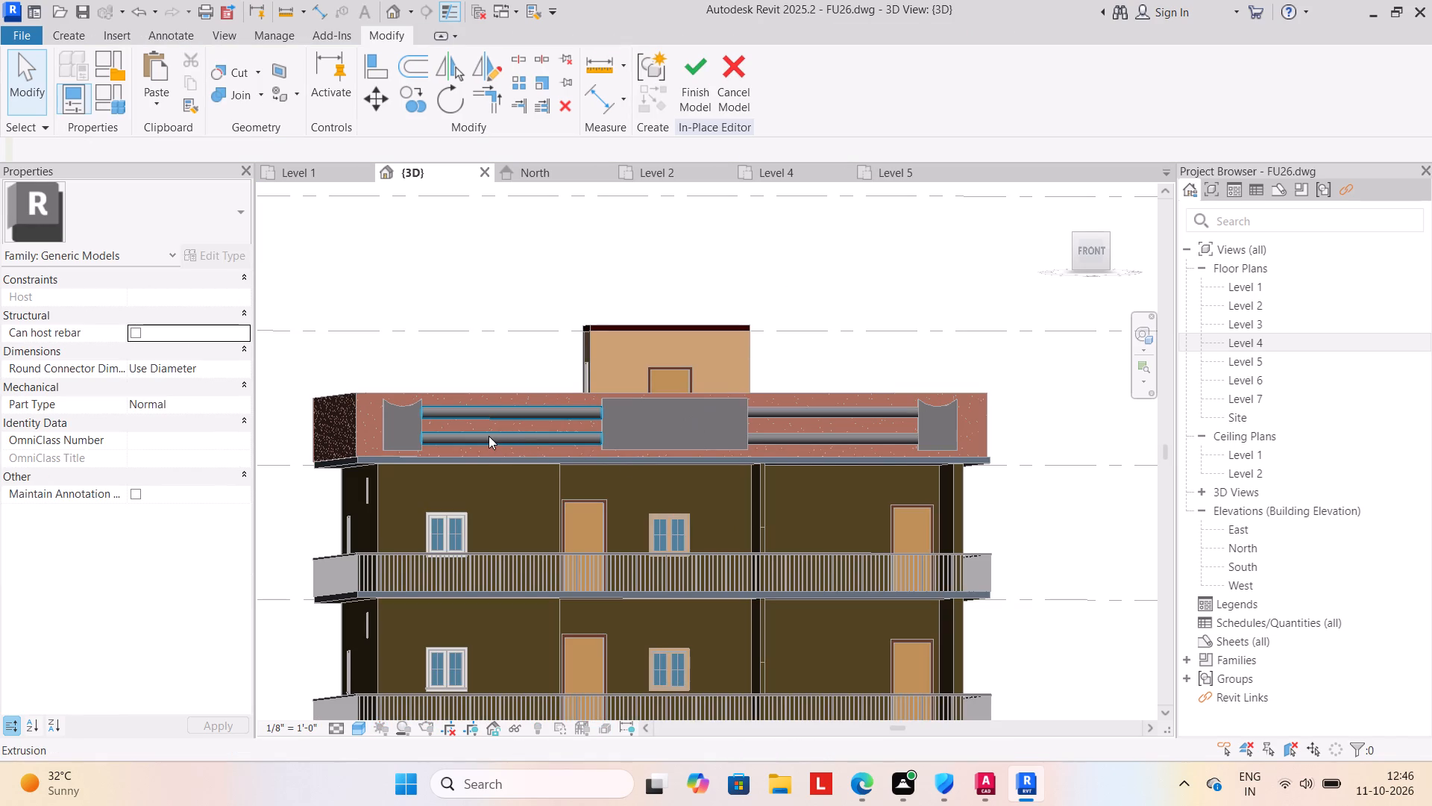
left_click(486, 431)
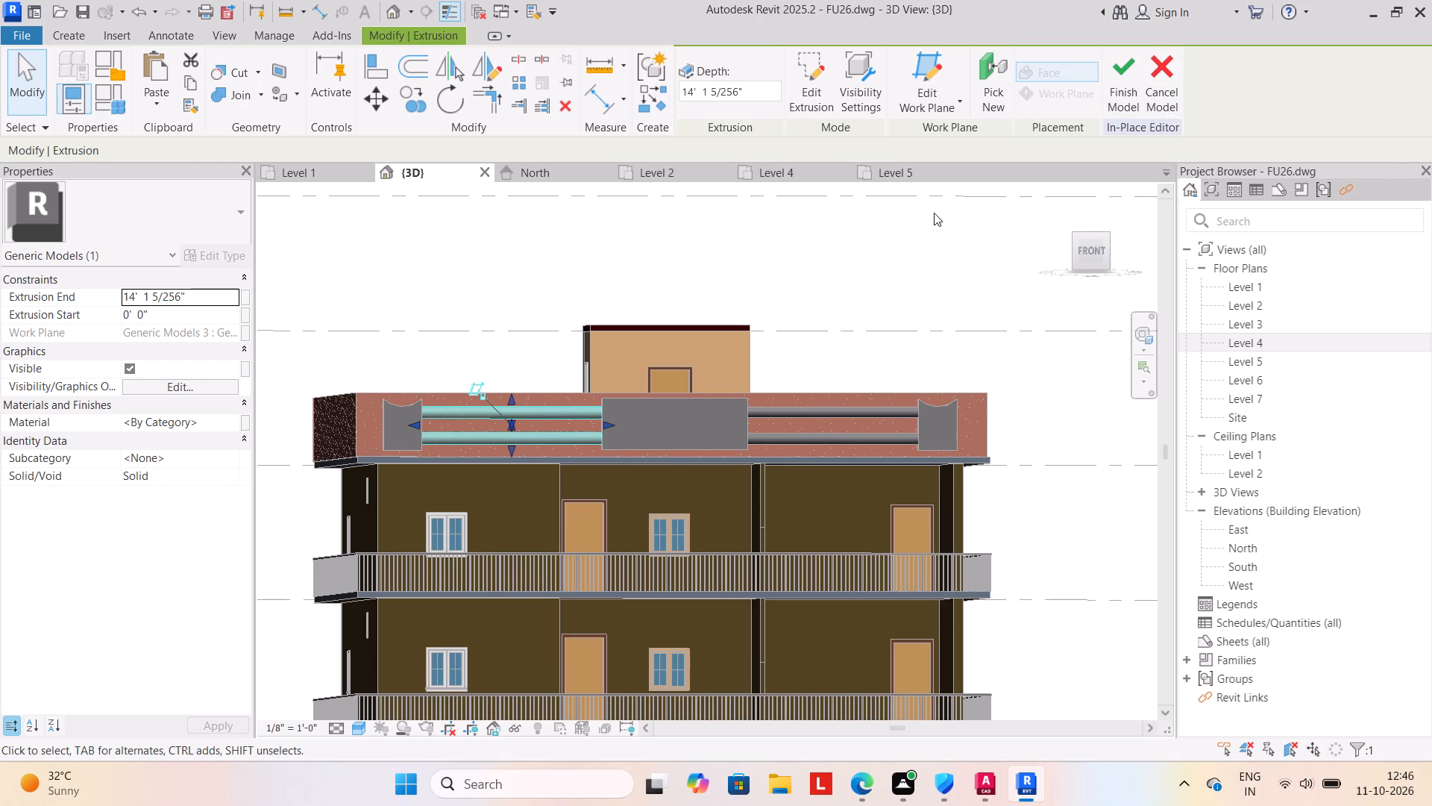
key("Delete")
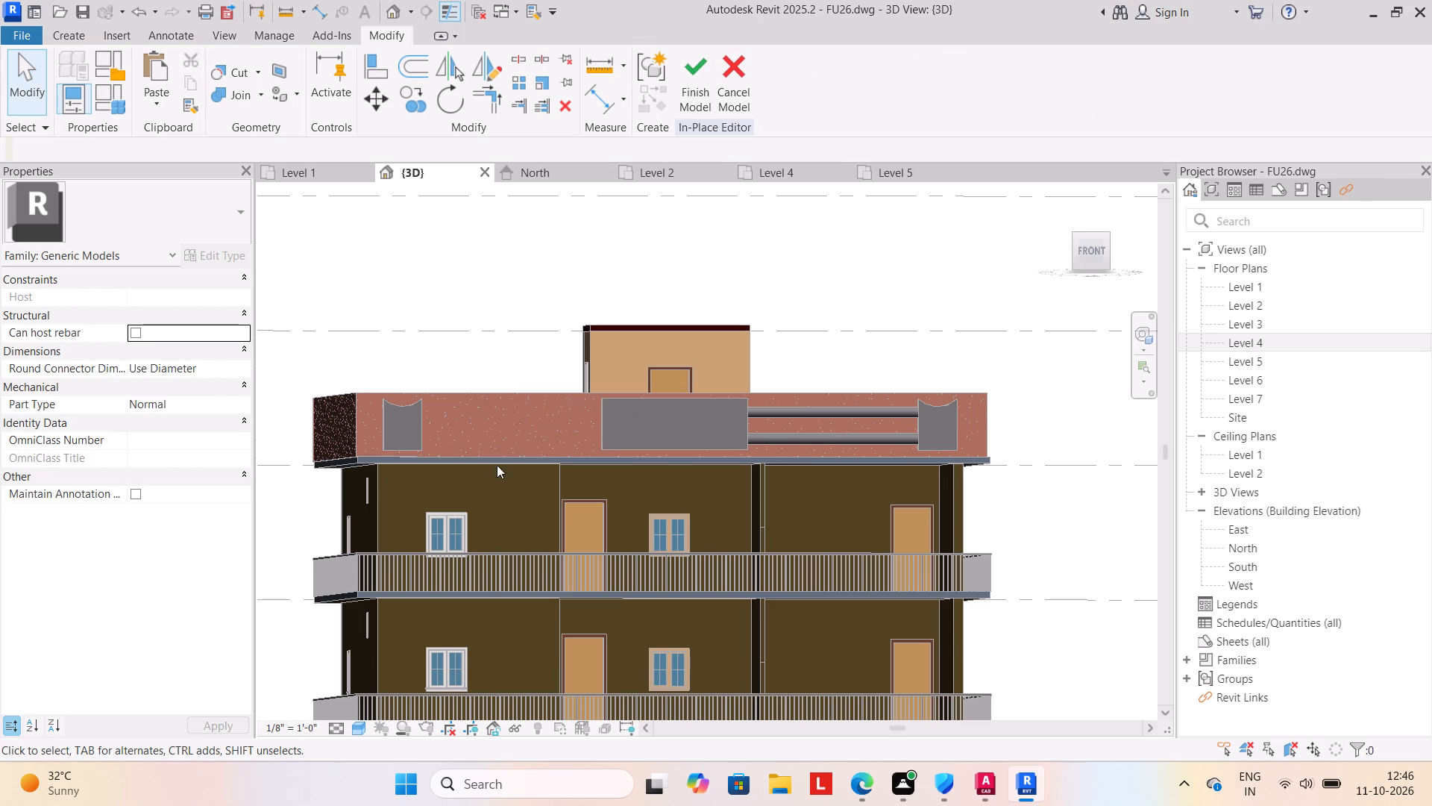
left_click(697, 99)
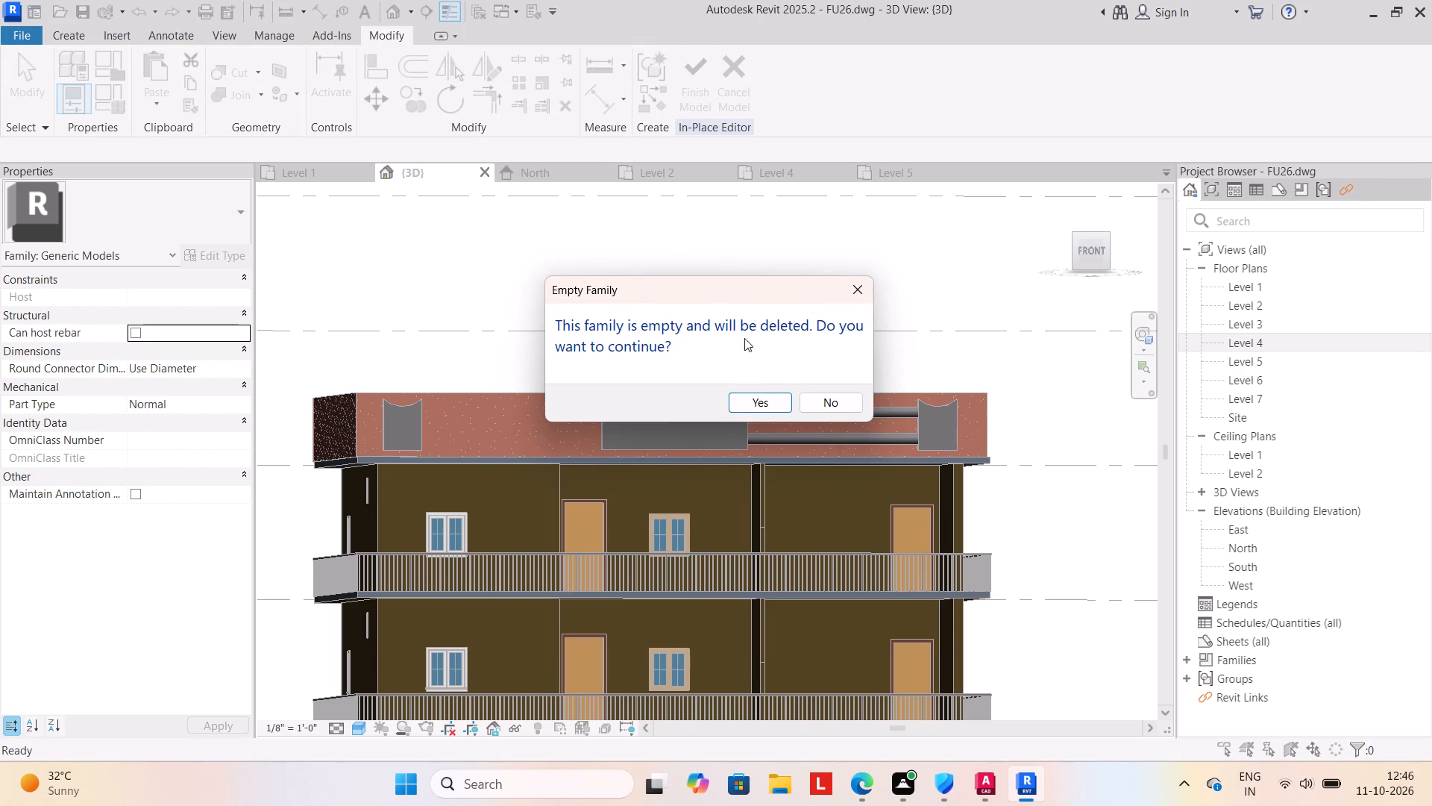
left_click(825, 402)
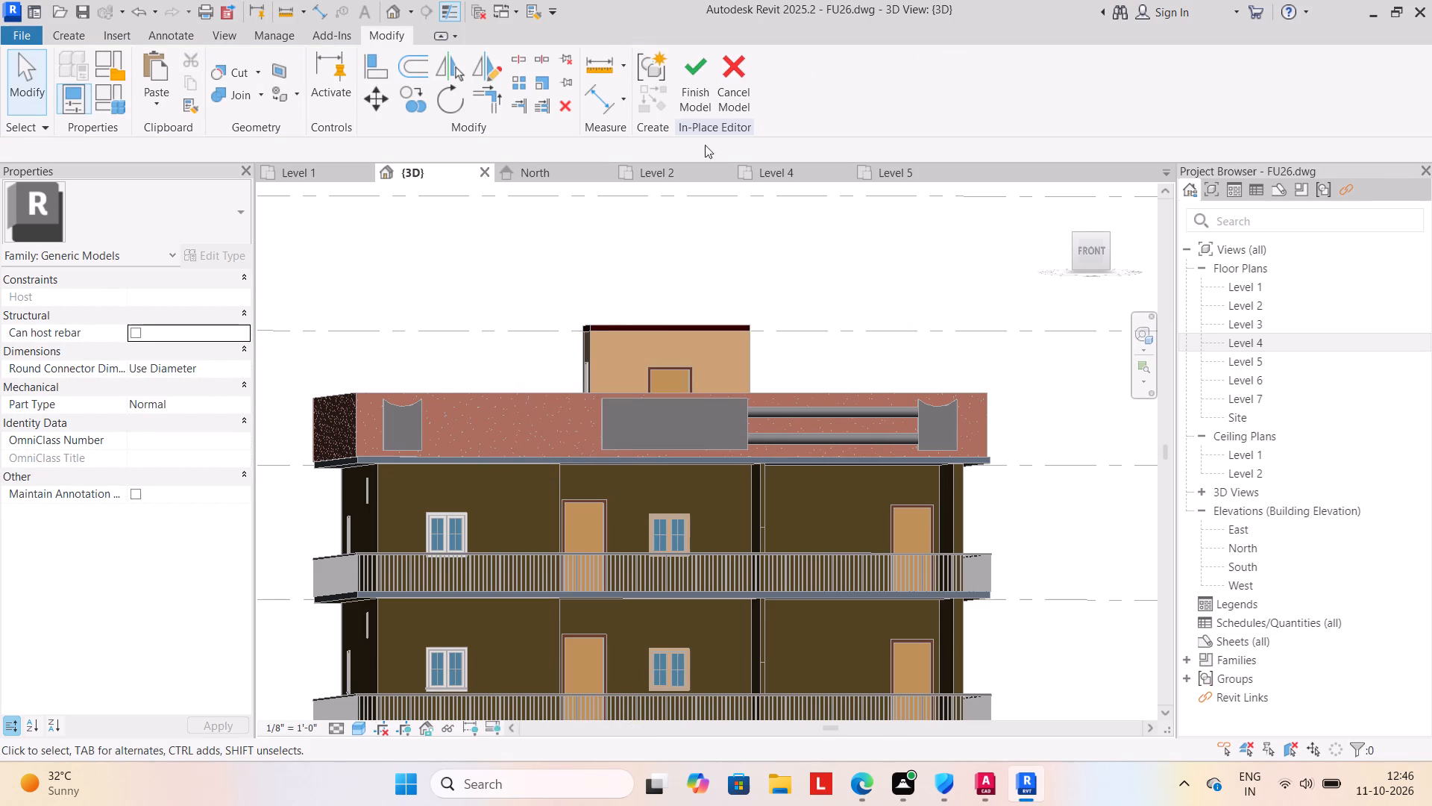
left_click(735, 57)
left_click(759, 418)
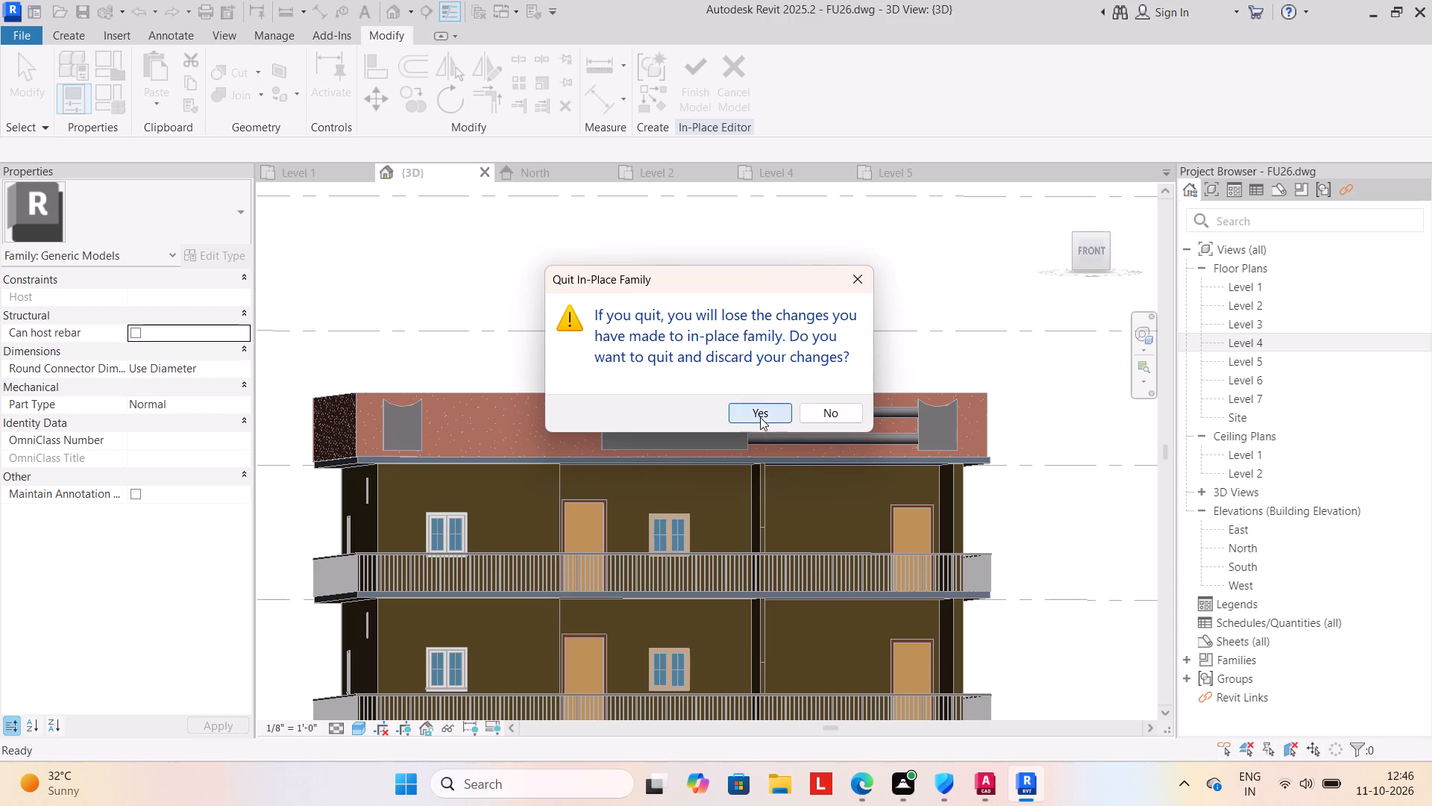
Delete the in-place pair of cylinders between the left-hand curved-top panel and the central rectangular block.
scroll(630, 447, "down", 2)
middle_click_drag(629, 448, 759, 399)
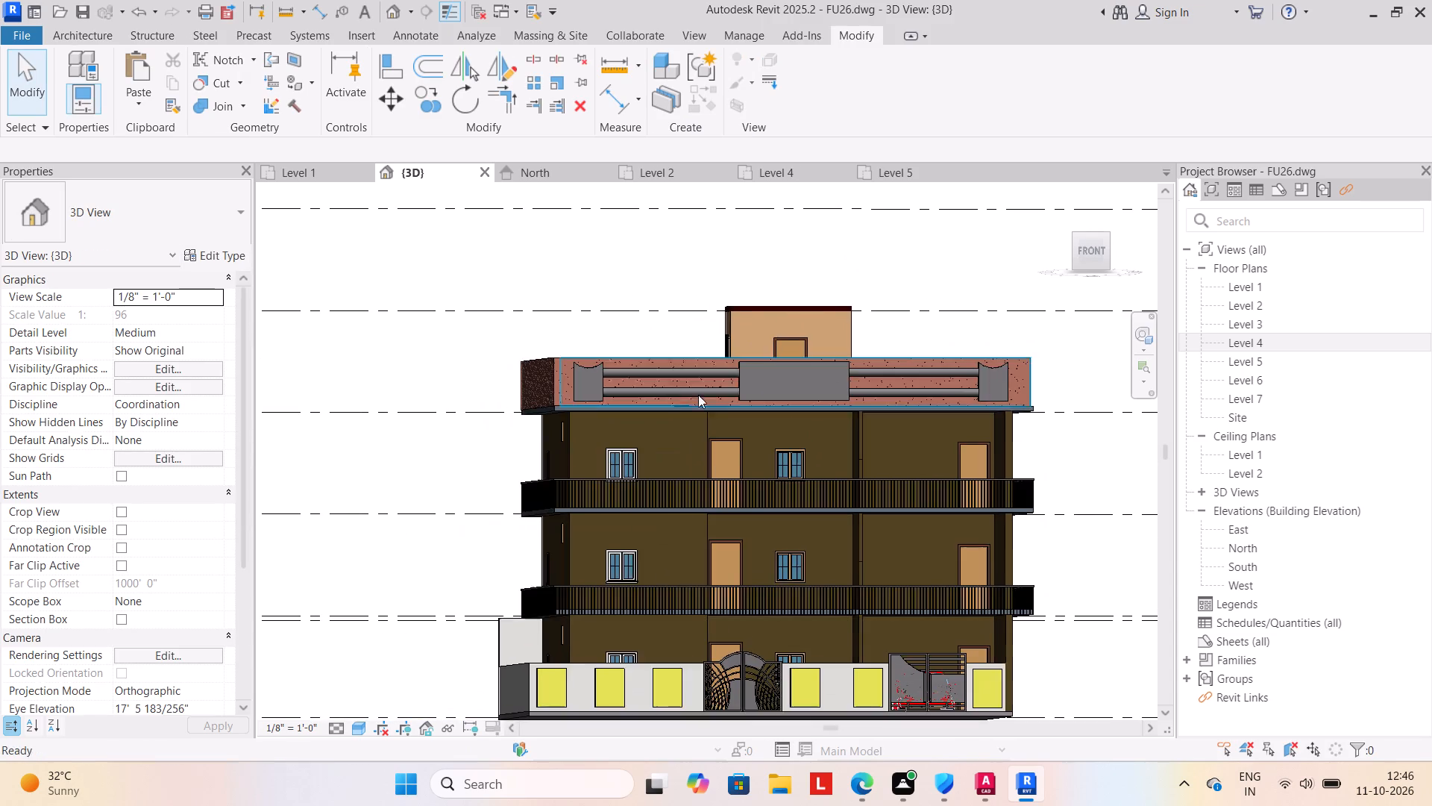
scroll(655, 384, "up", 6)
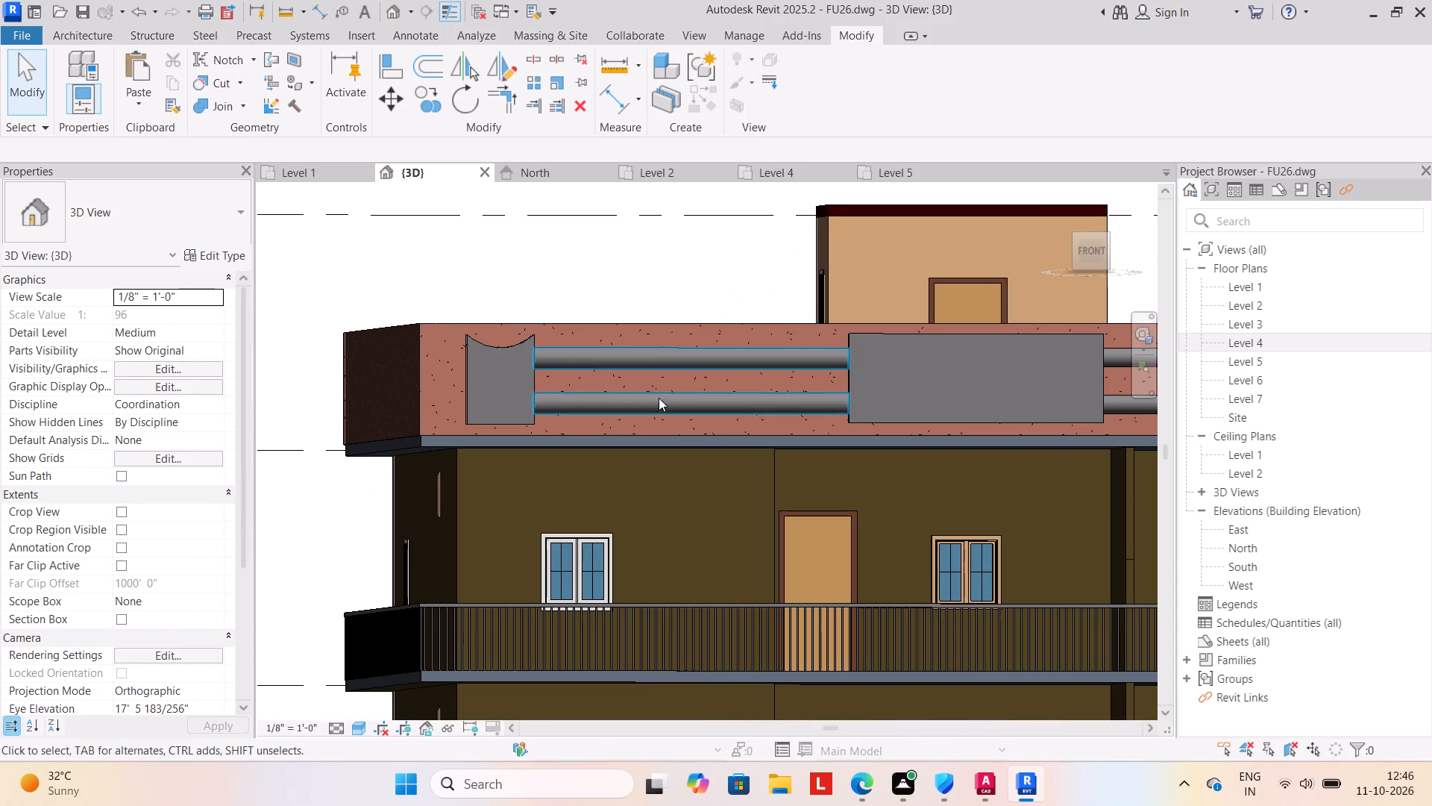
left_click(657, 402)
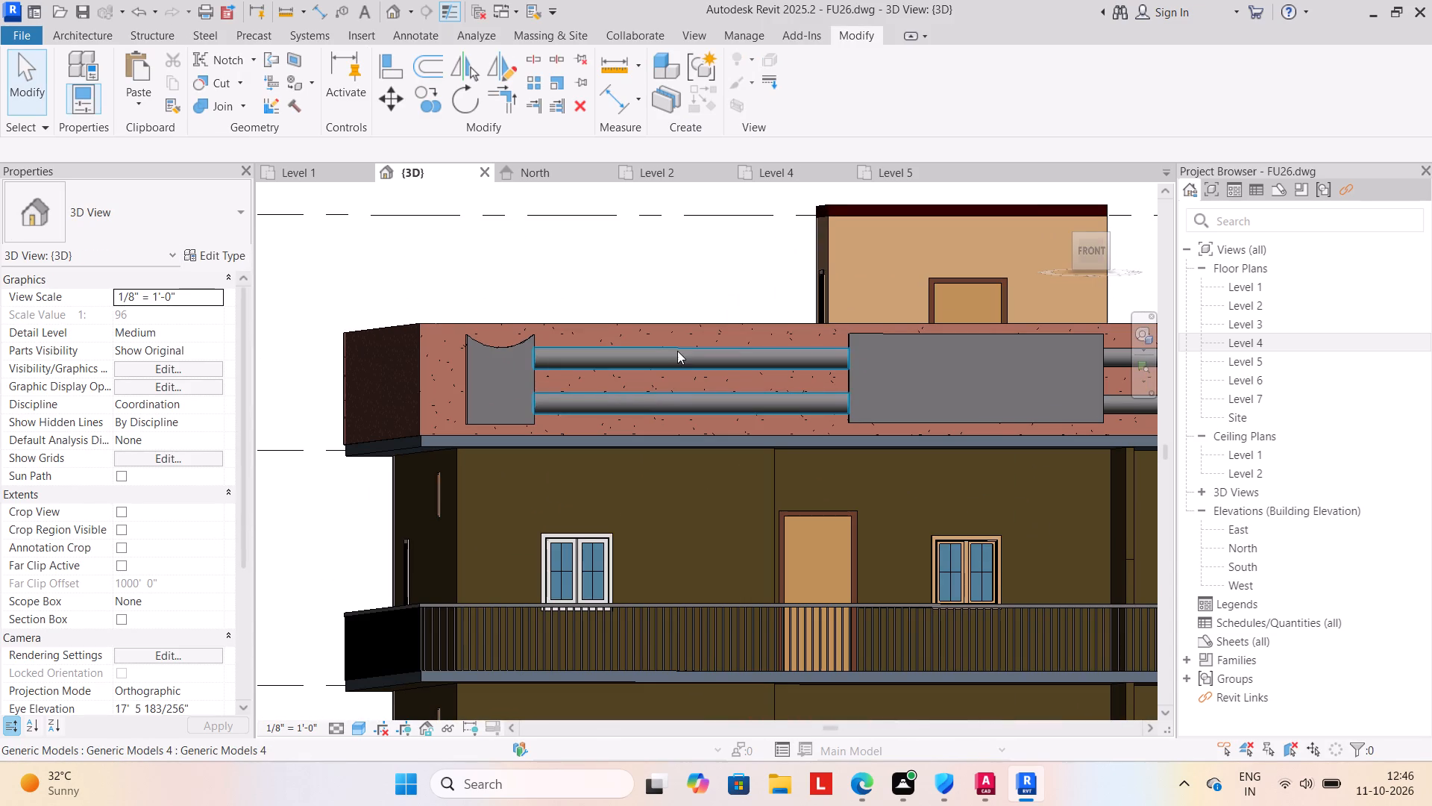
left_click(677, 351)
key("Delete")
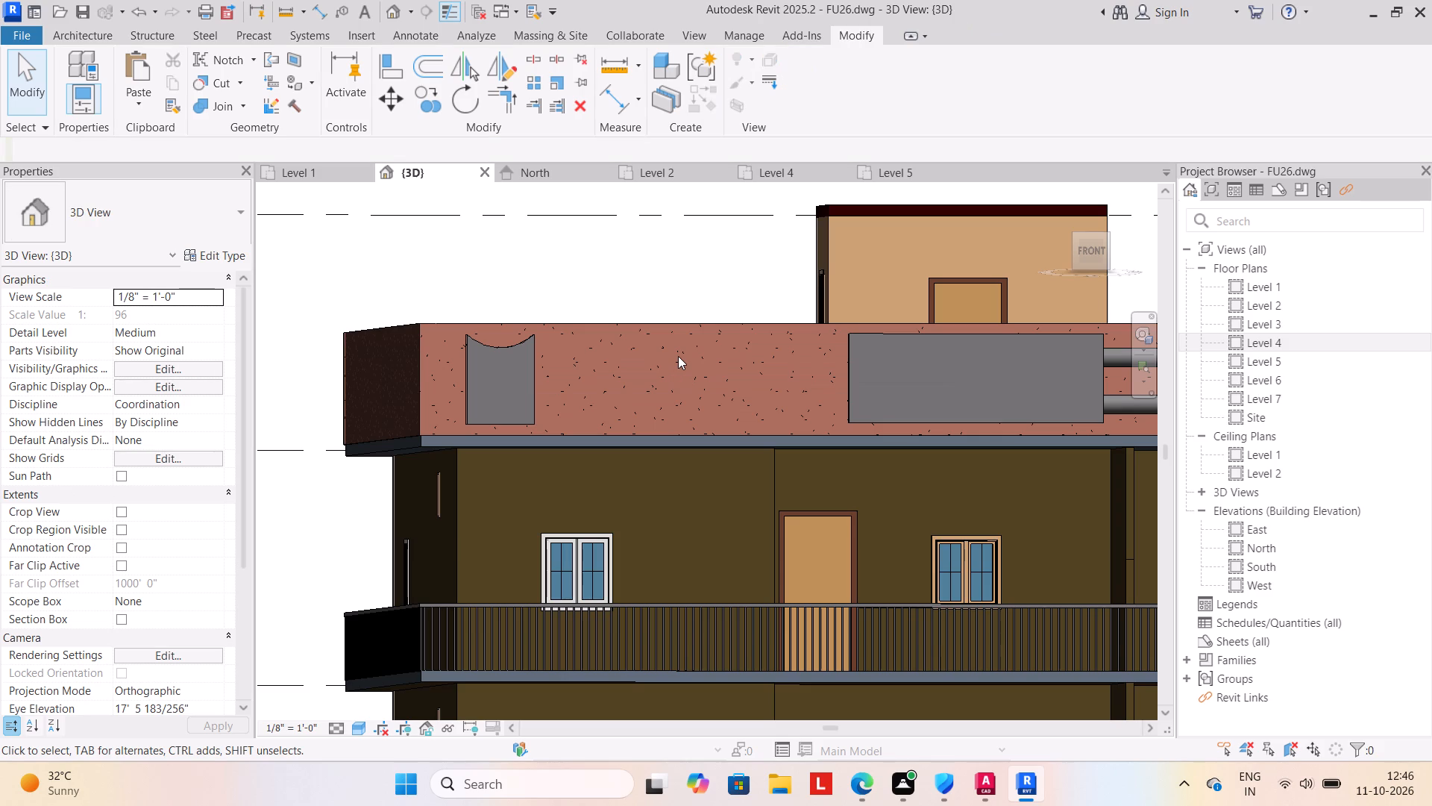
Create a new in-place model in the Generic Models category, keeping the default name.
scroll(670, 393, "down", 3)
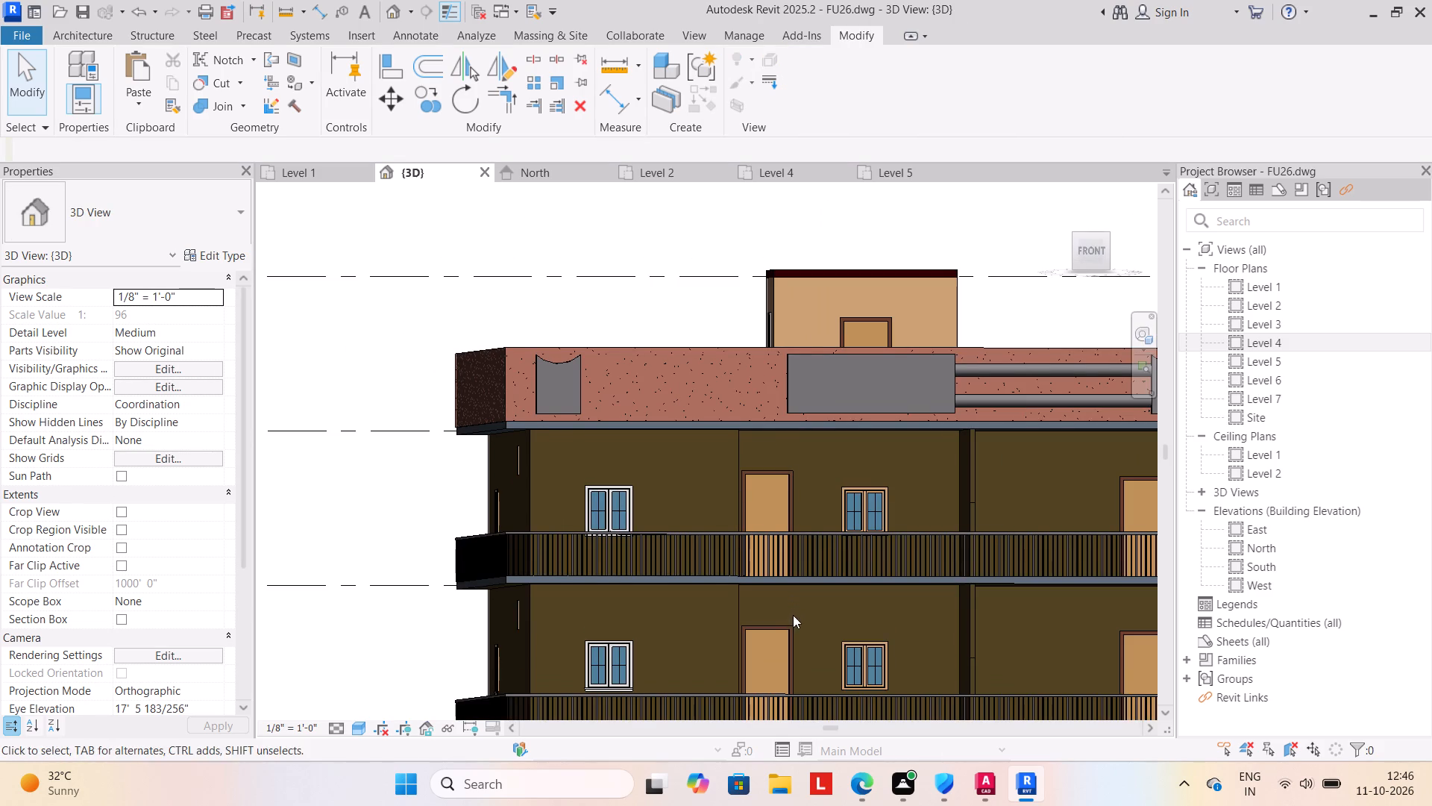
middle_click_drag(797, 620, 665, 633, "shift")
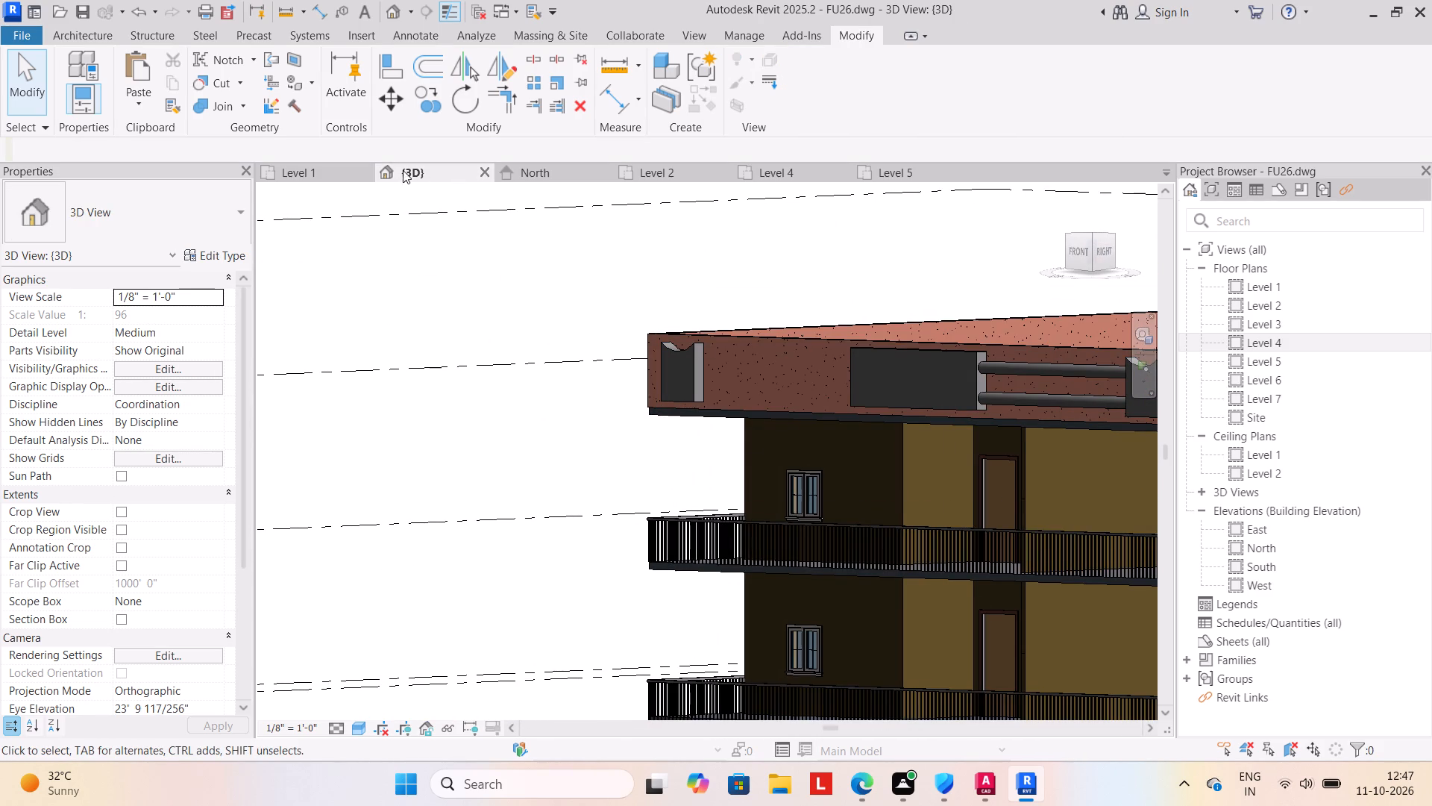
left_click(82, 33)
left_click(219, 108)
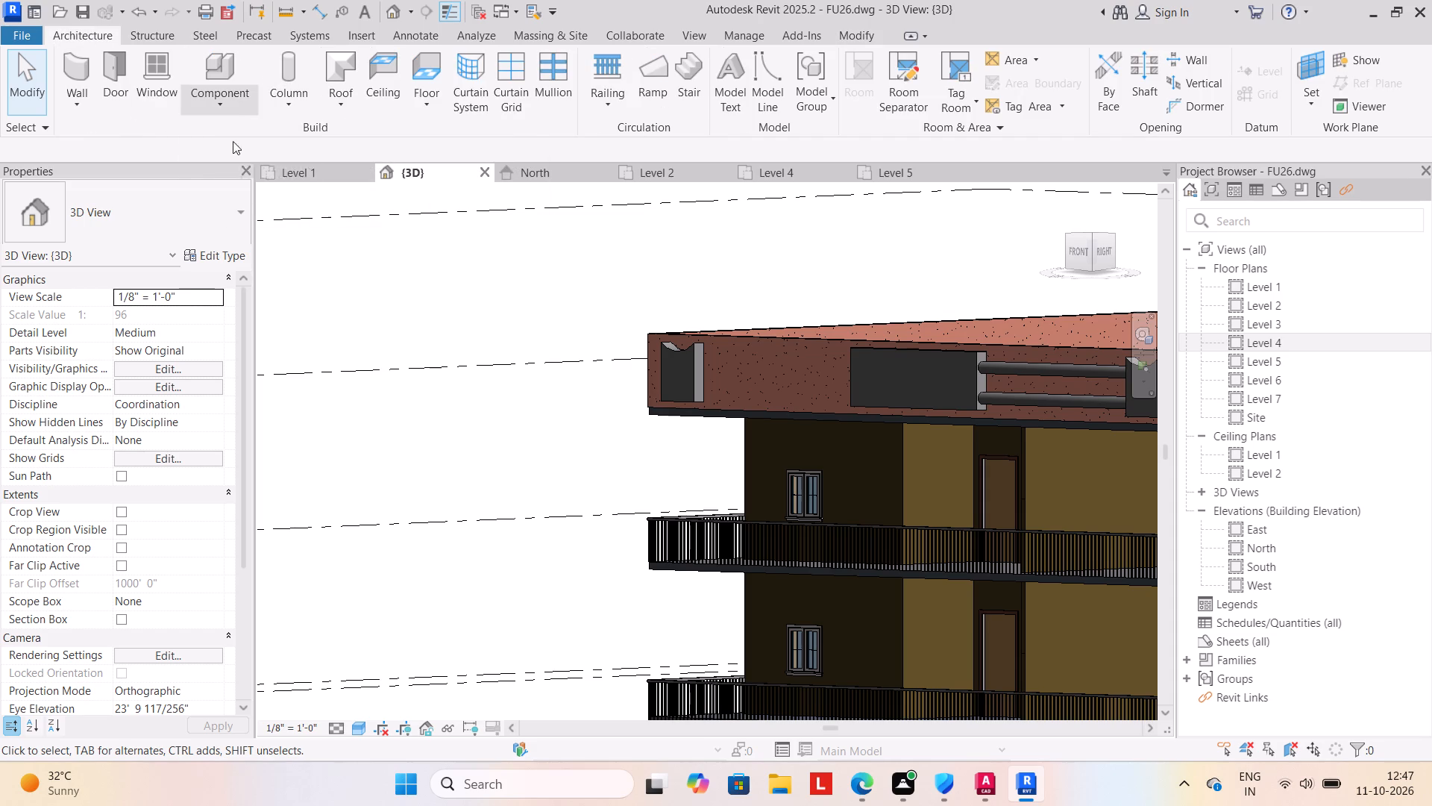
left_click(250, 175)
scroll(741, 364, "down", 3)
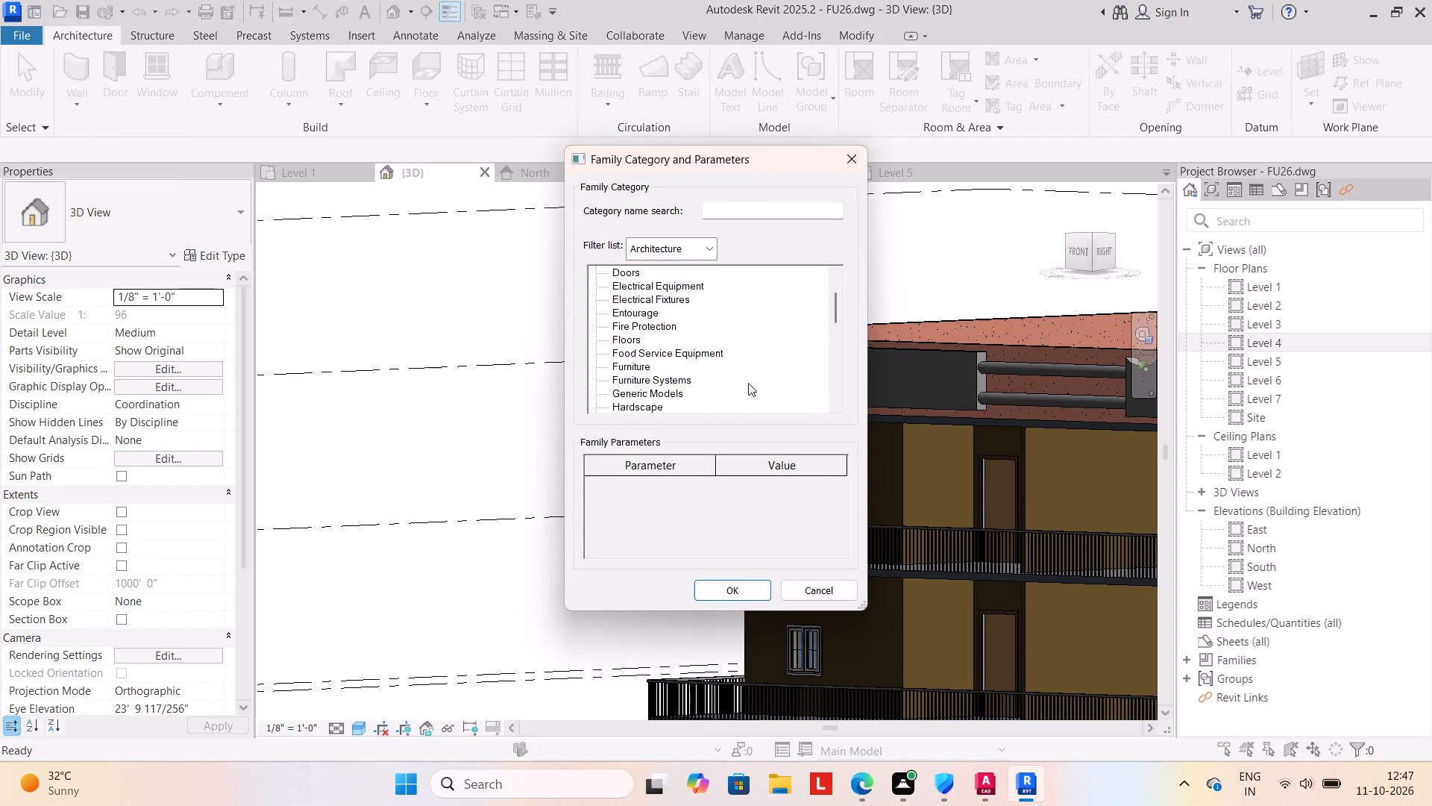
scroll(748, 383, "down", 2)
left_click(682, 379)
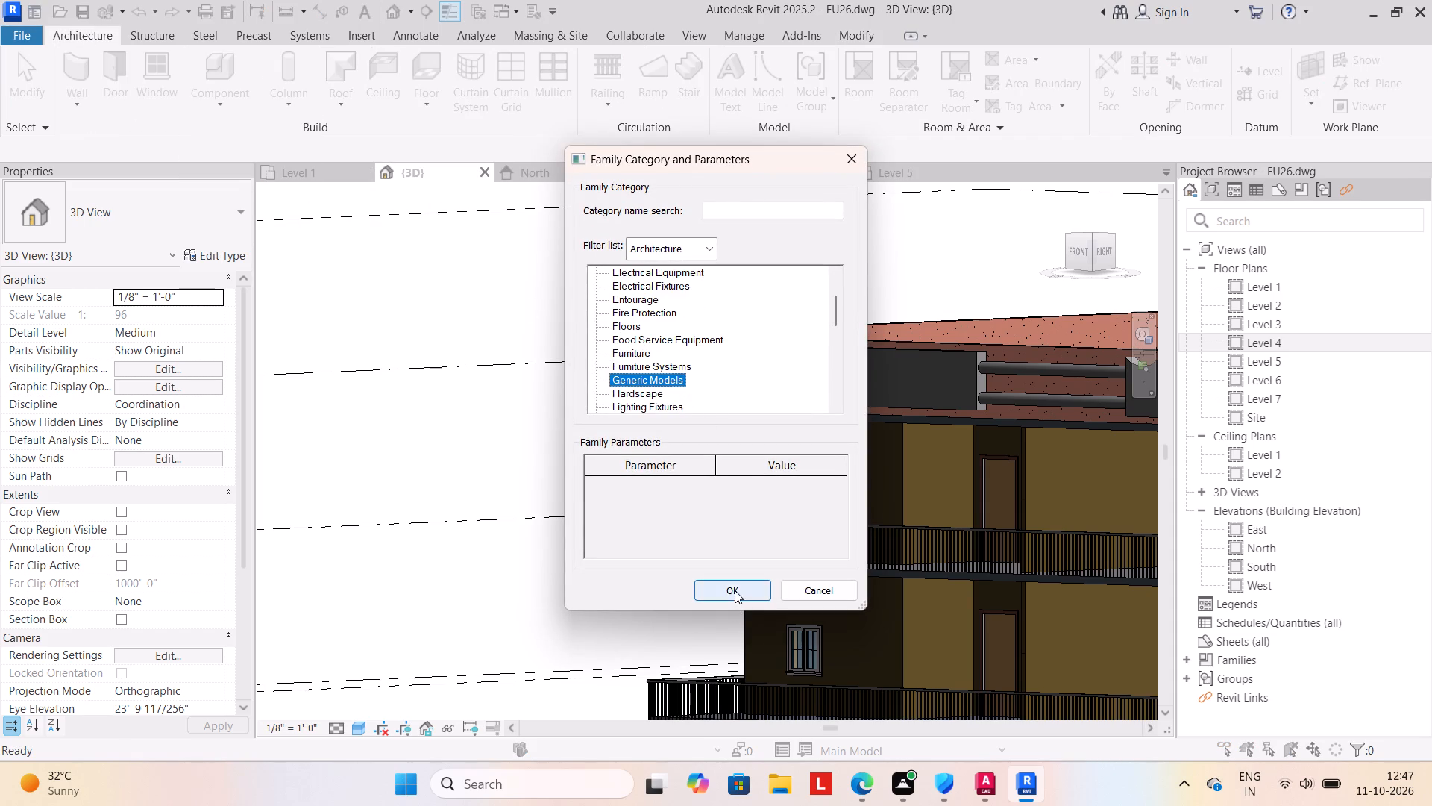
left_click(735, 590)
left_click(717, 414)
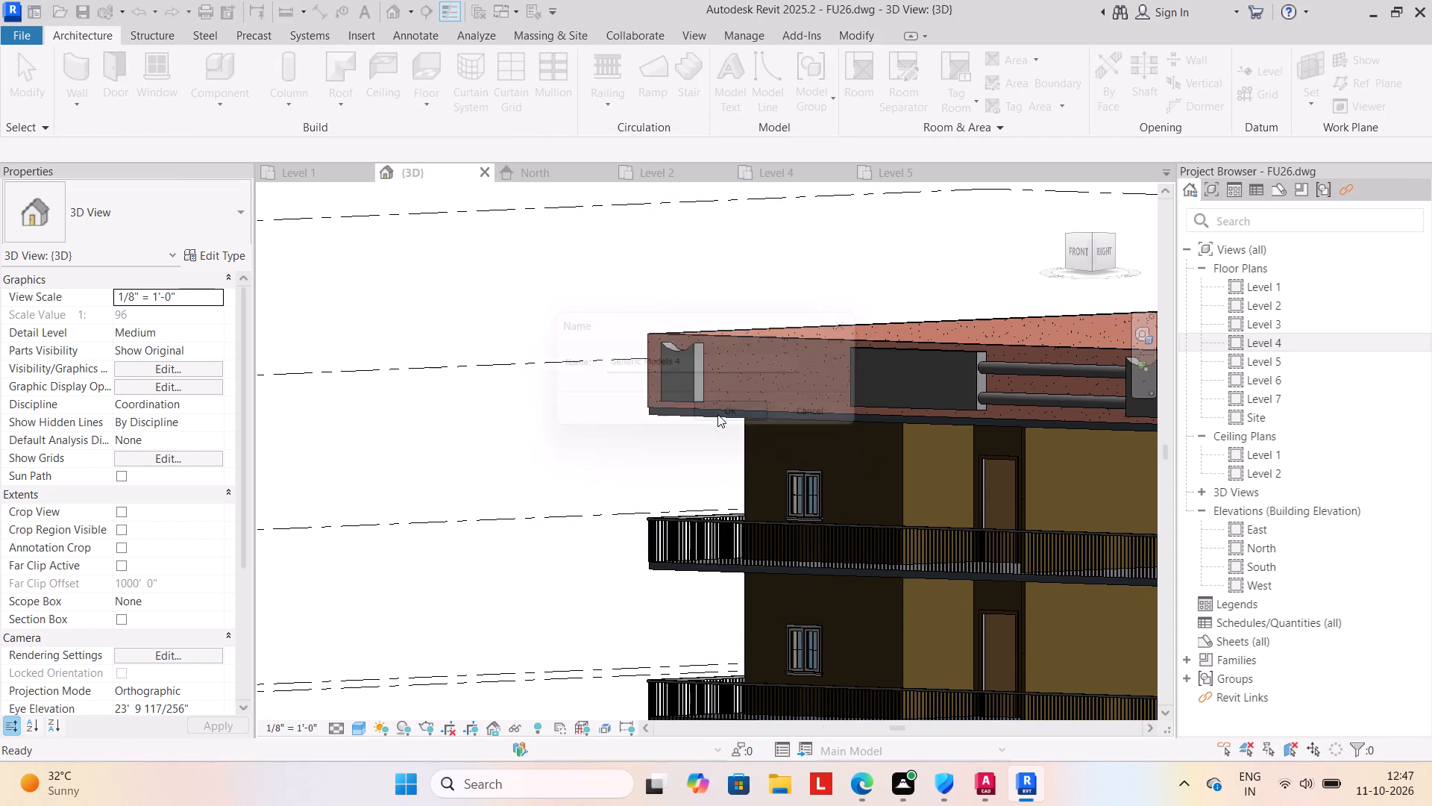
Start an extrusion on the left-hand curved-top panel's inner side face and sketch a 5" radius circle near the face's upper end.
left_click(163, 84)
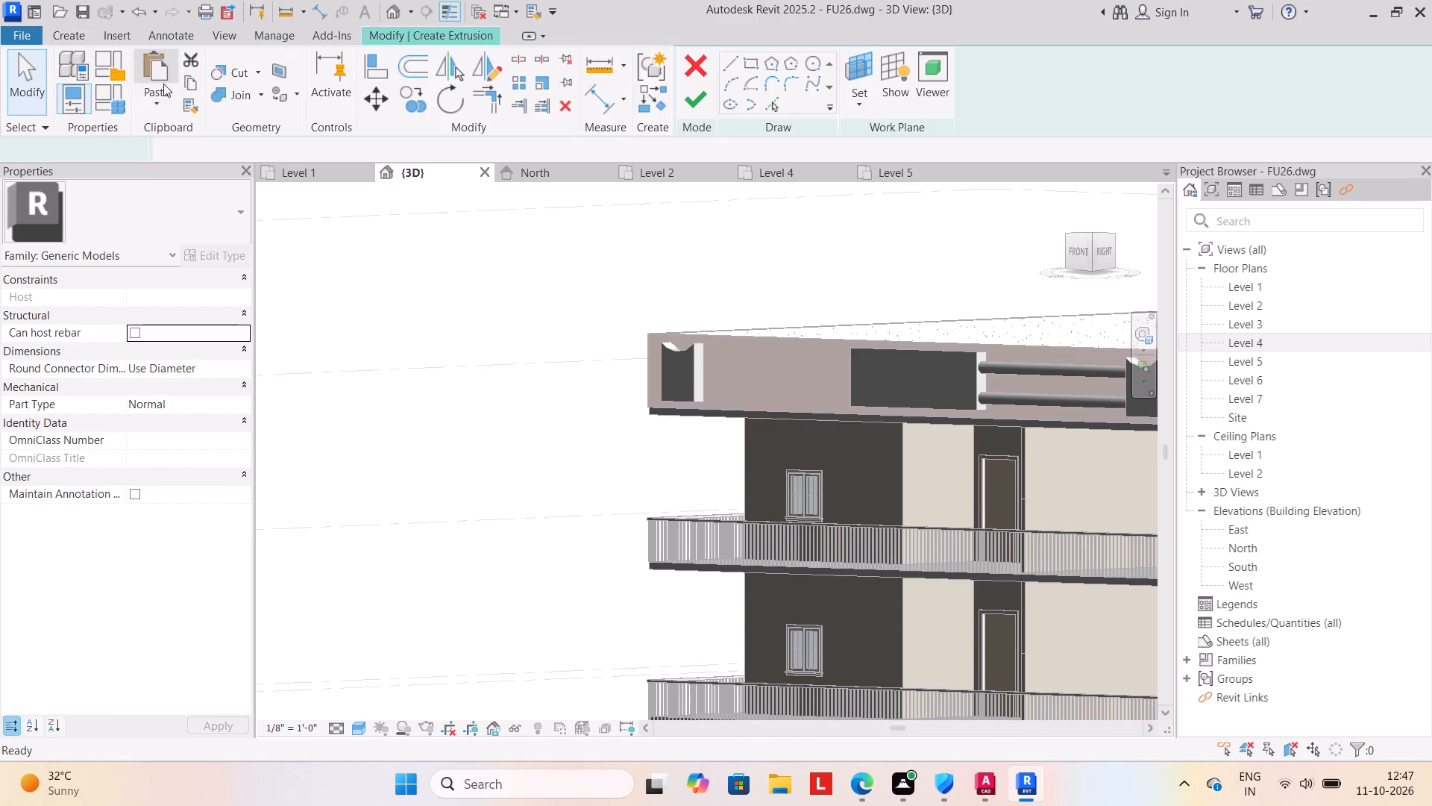
left_click(970, 108)
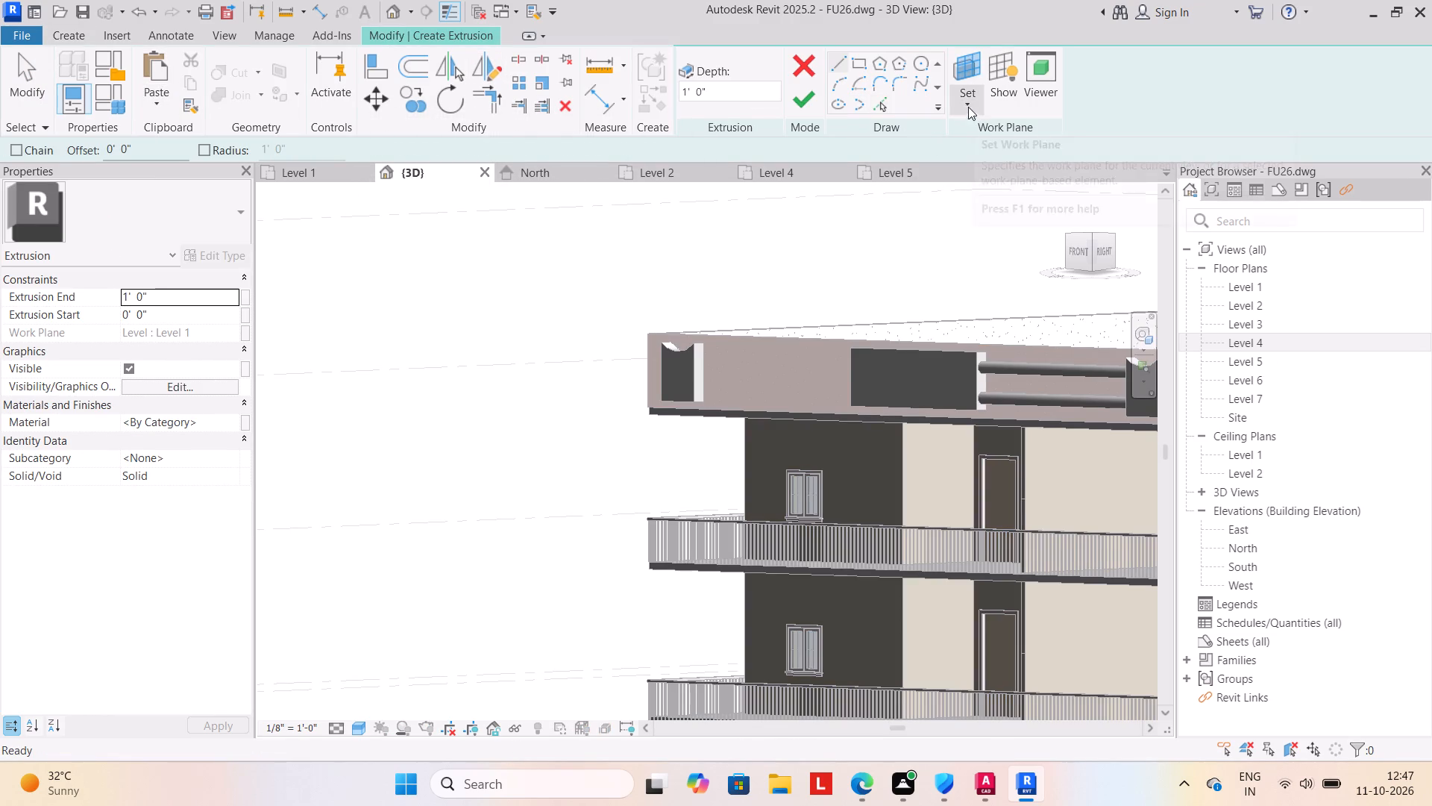
left_click(984, 174)
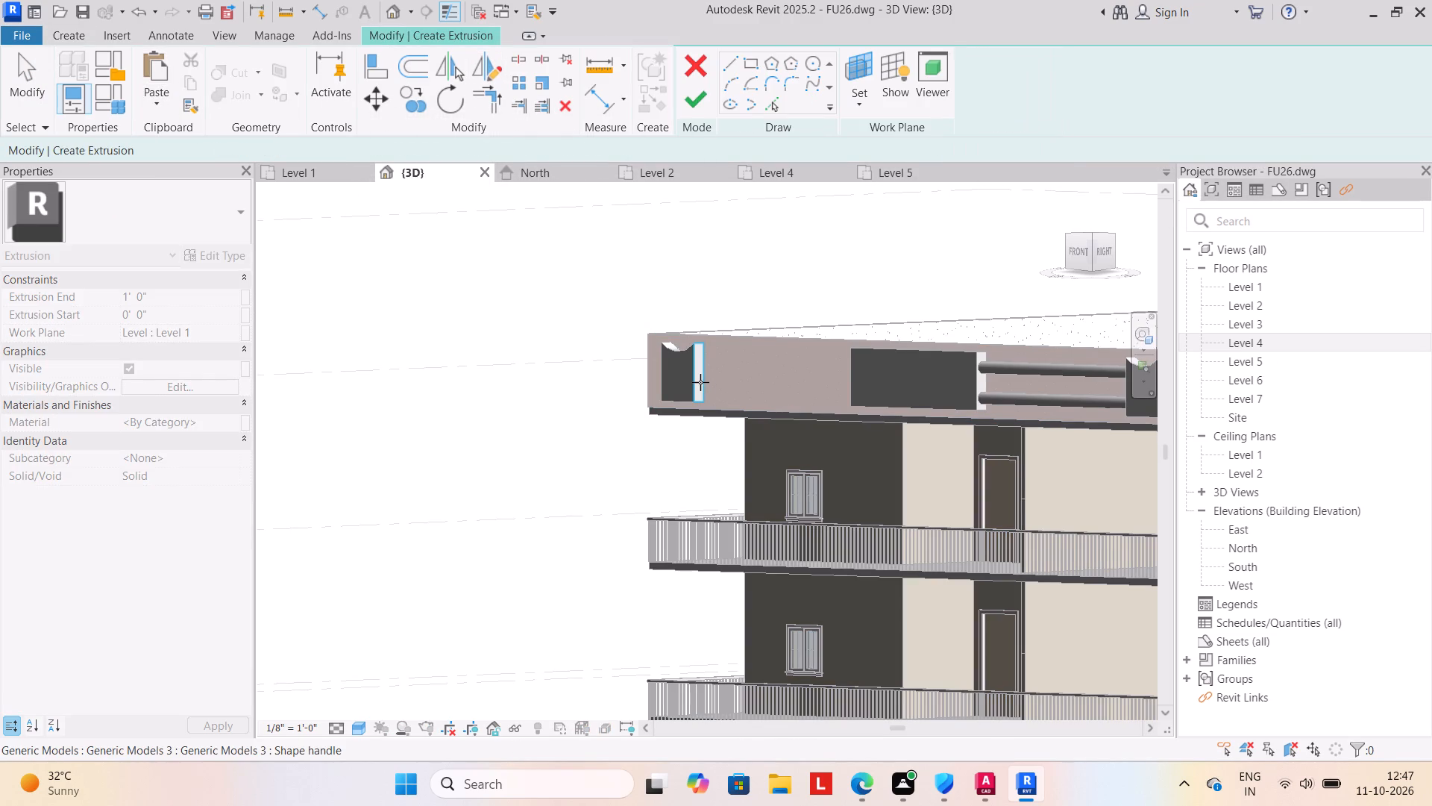
left_click(700, 382)
scroll(735, 305, "up", 3)
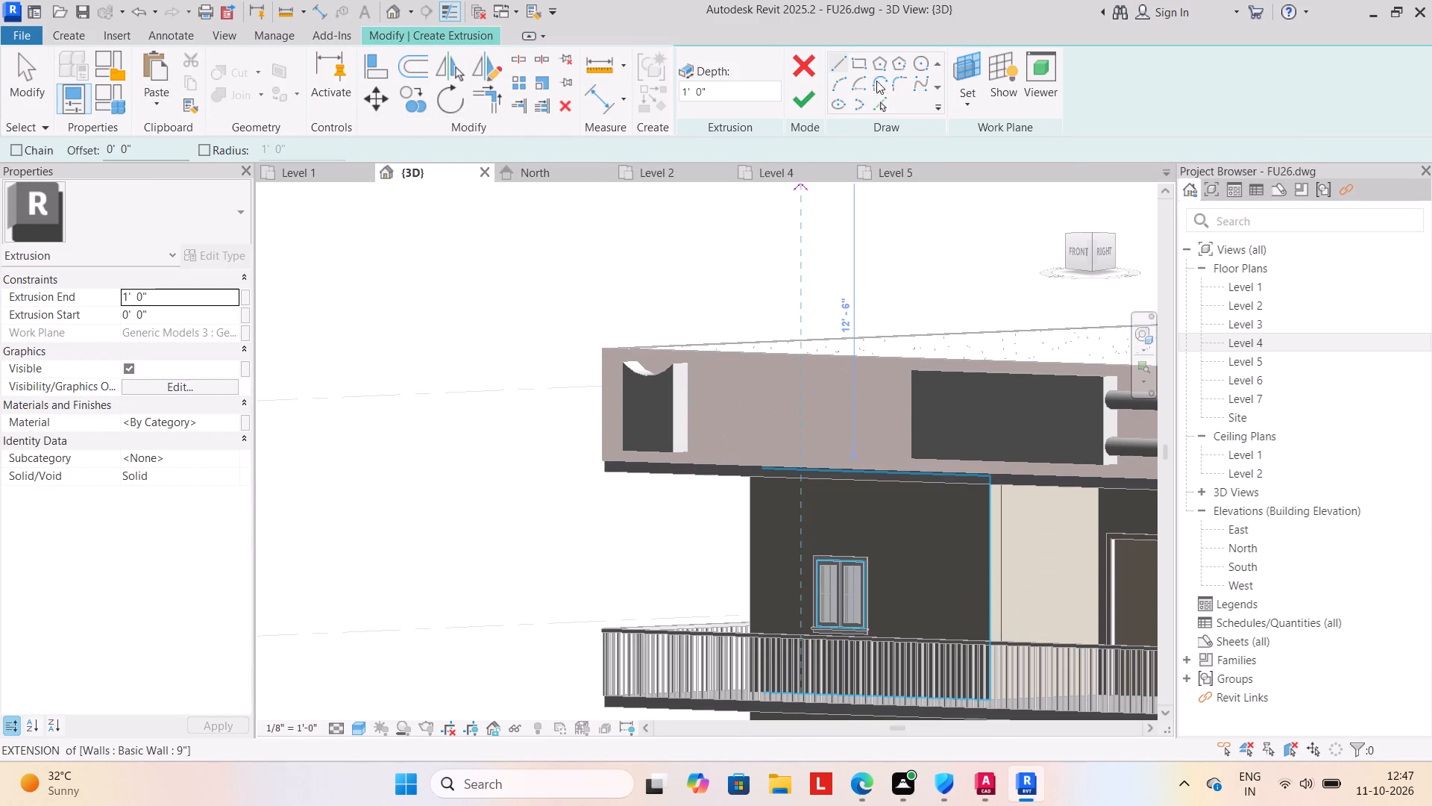
left_click(926, 57)
scroll(679, 402, "up", 3)
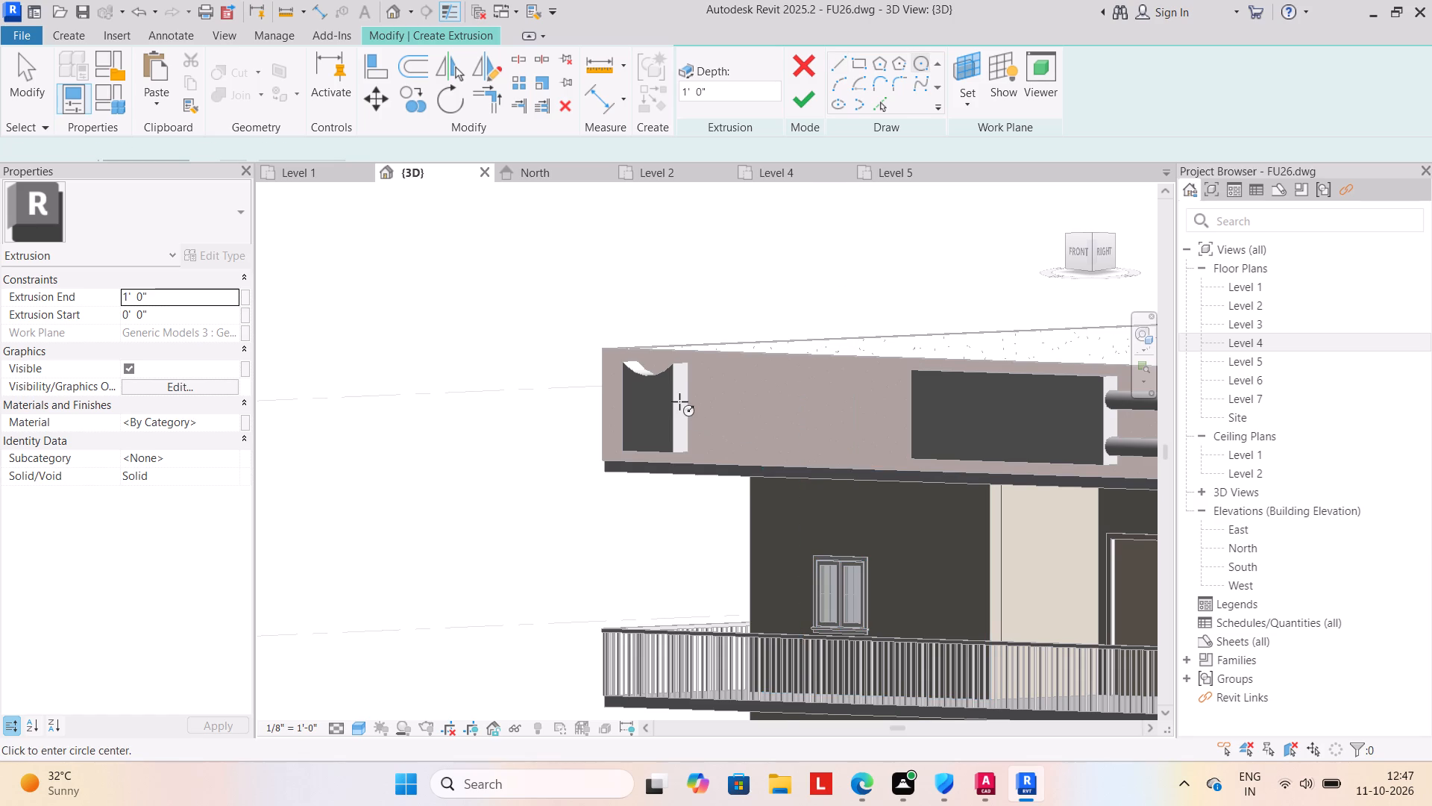
left_click(684, 372)
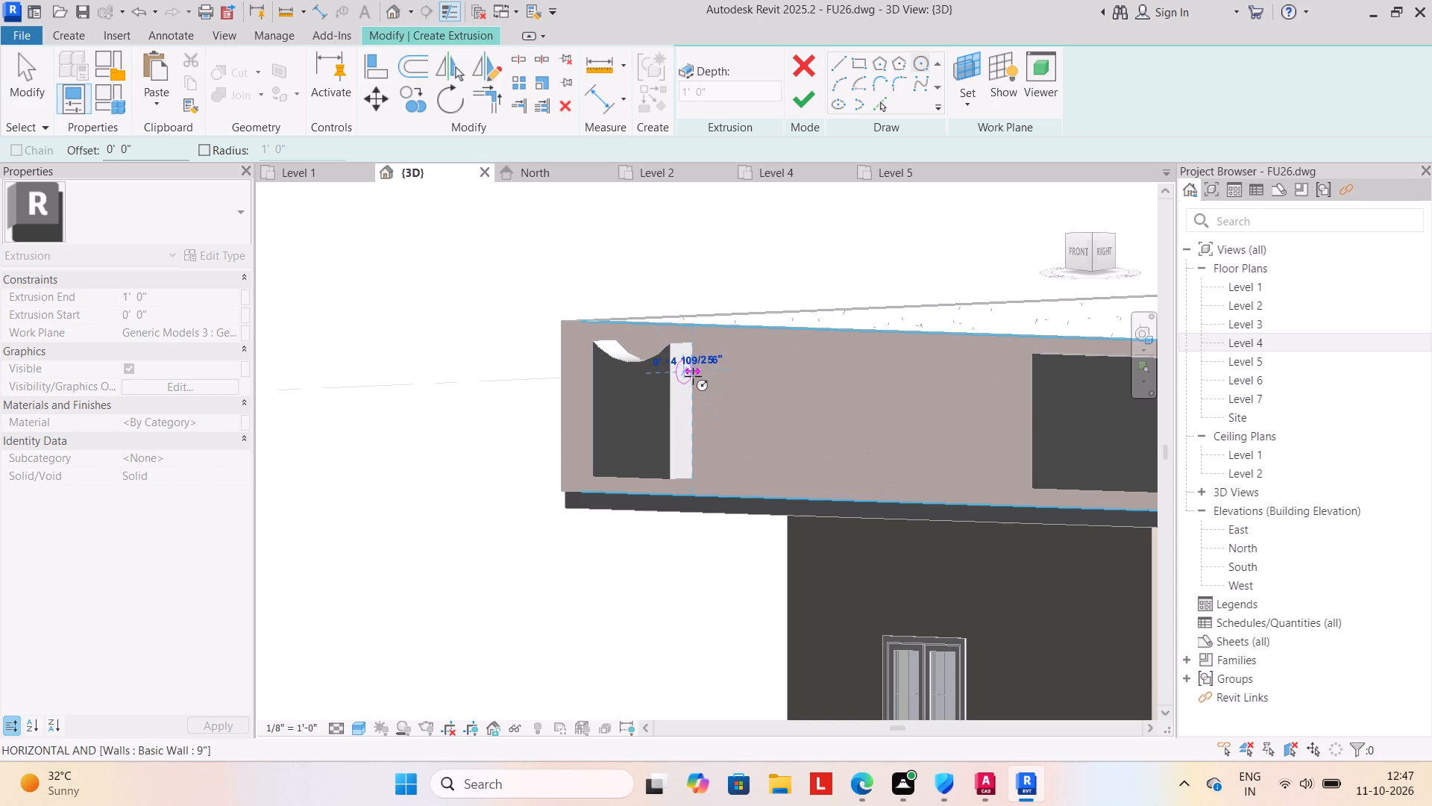
scroll(695, 381, "up", 7)
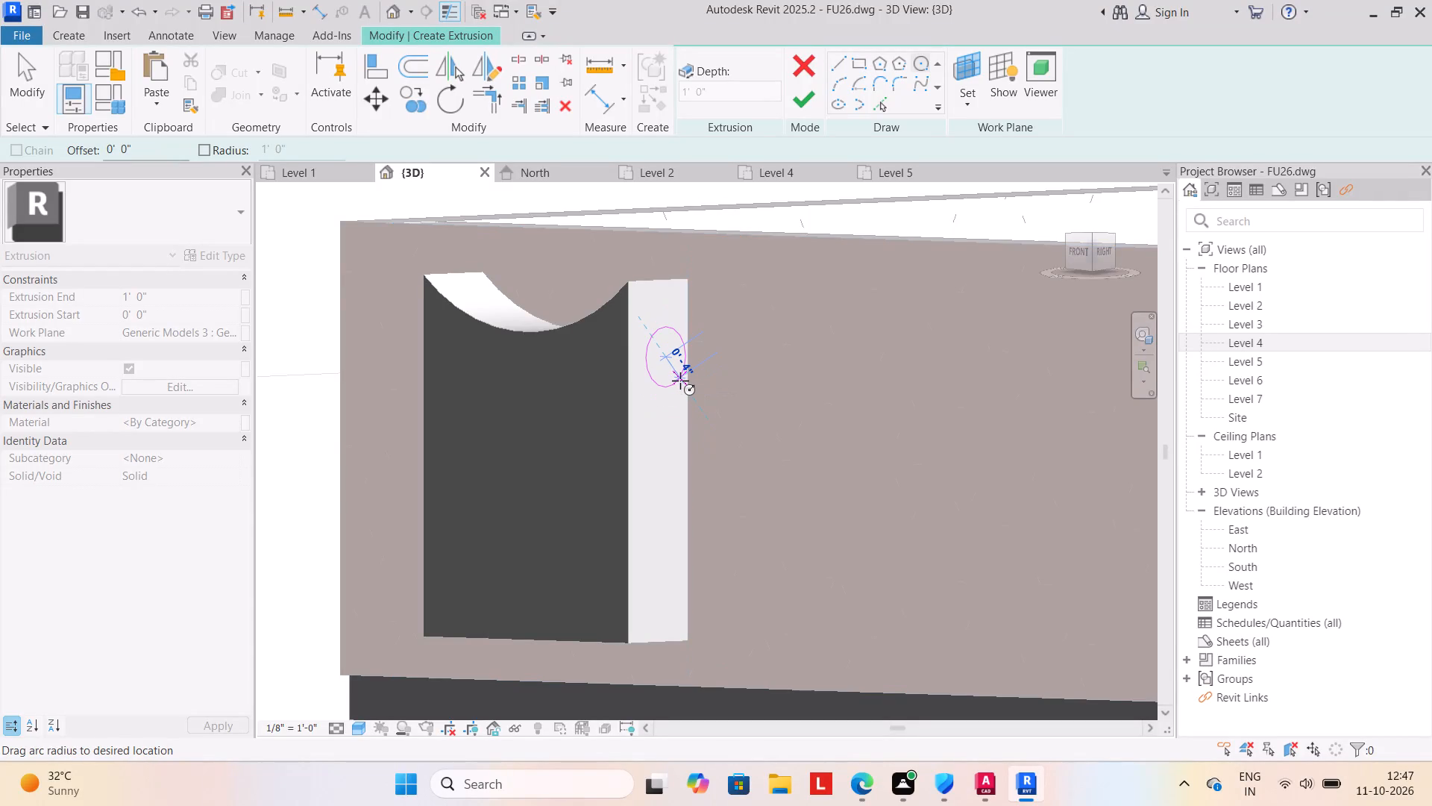
left_click(682, 385)
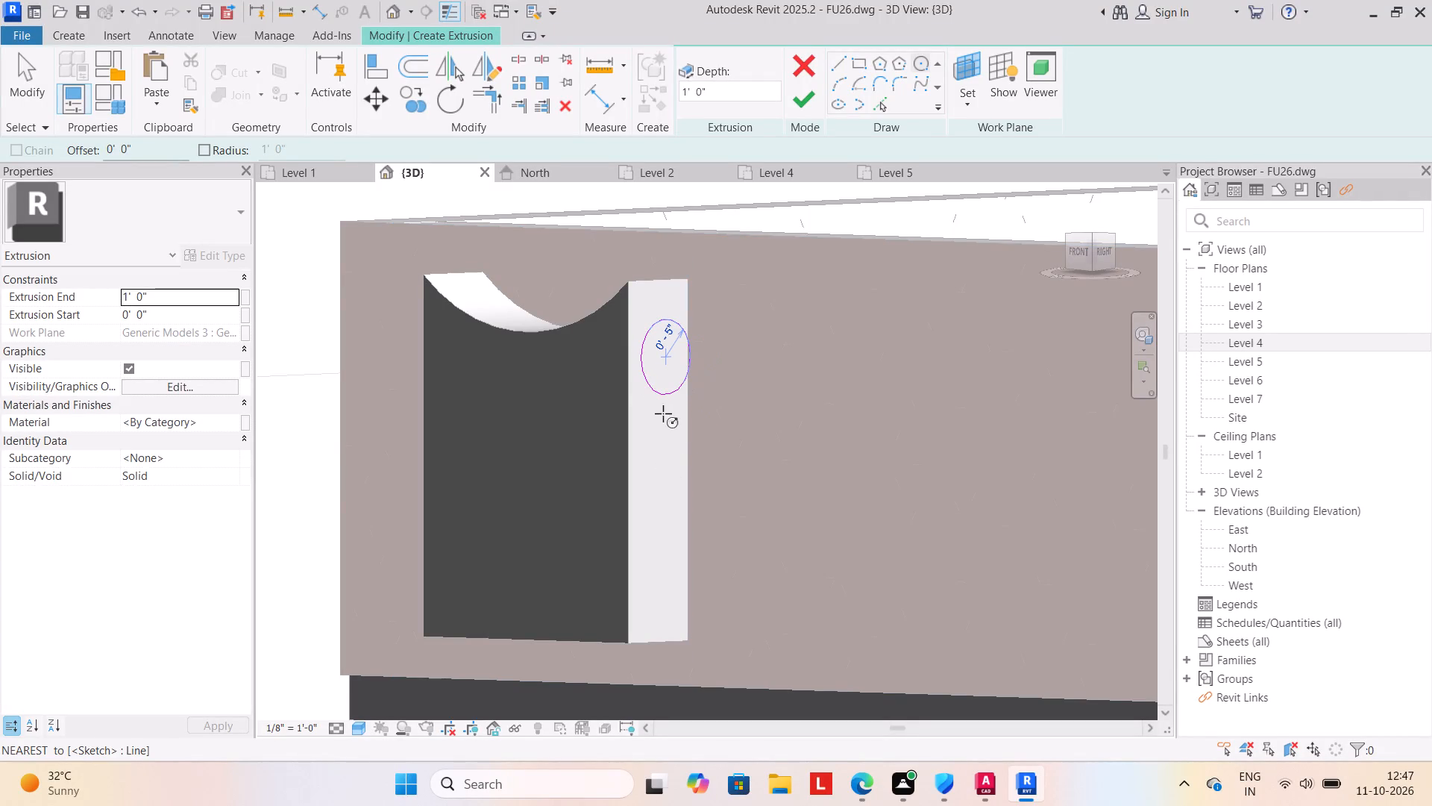
Nudge the sketched circle slightly sideways to centre it across the curved-top panel's side face.
key("Escape")
key("Escape")
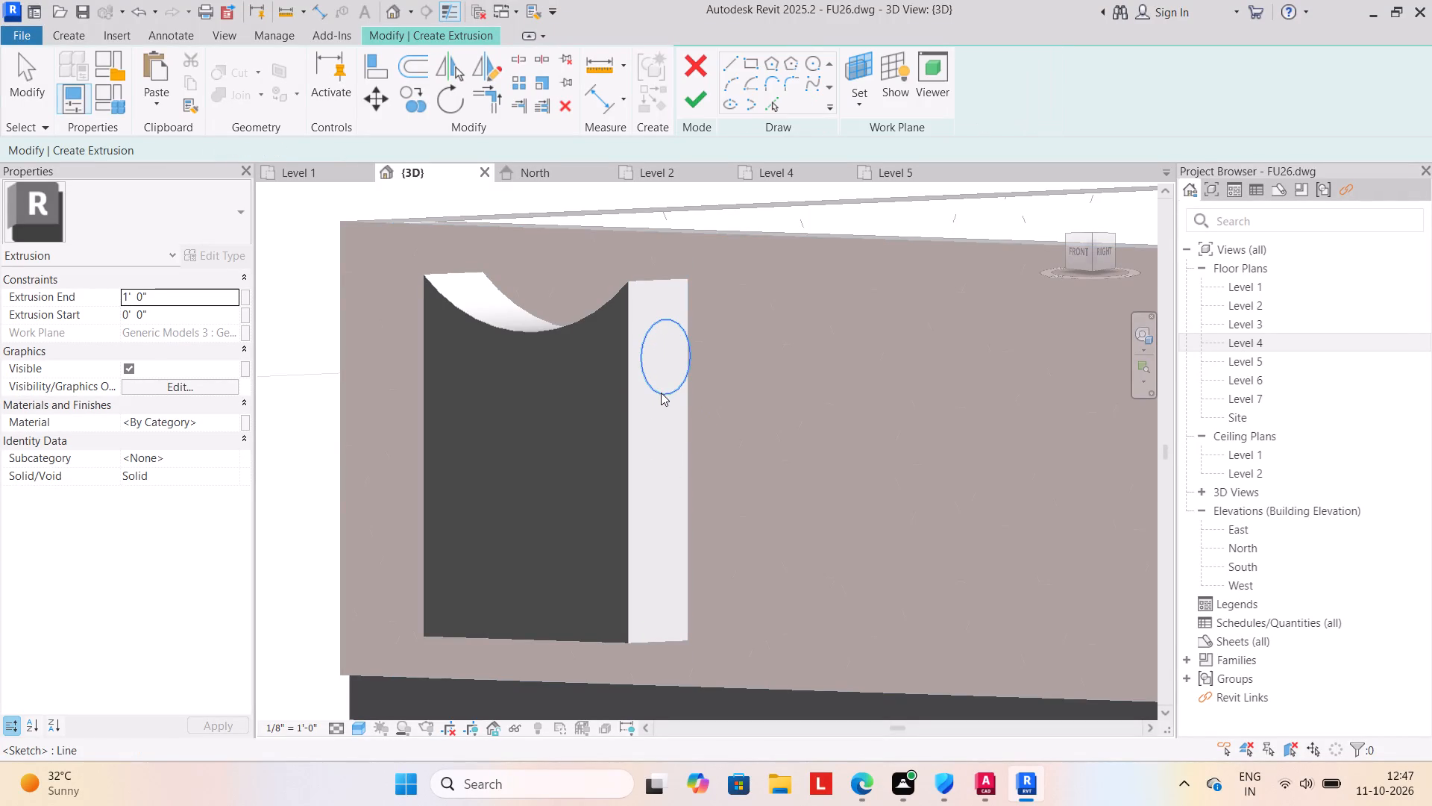
left_click(656, 388)
key("Left")
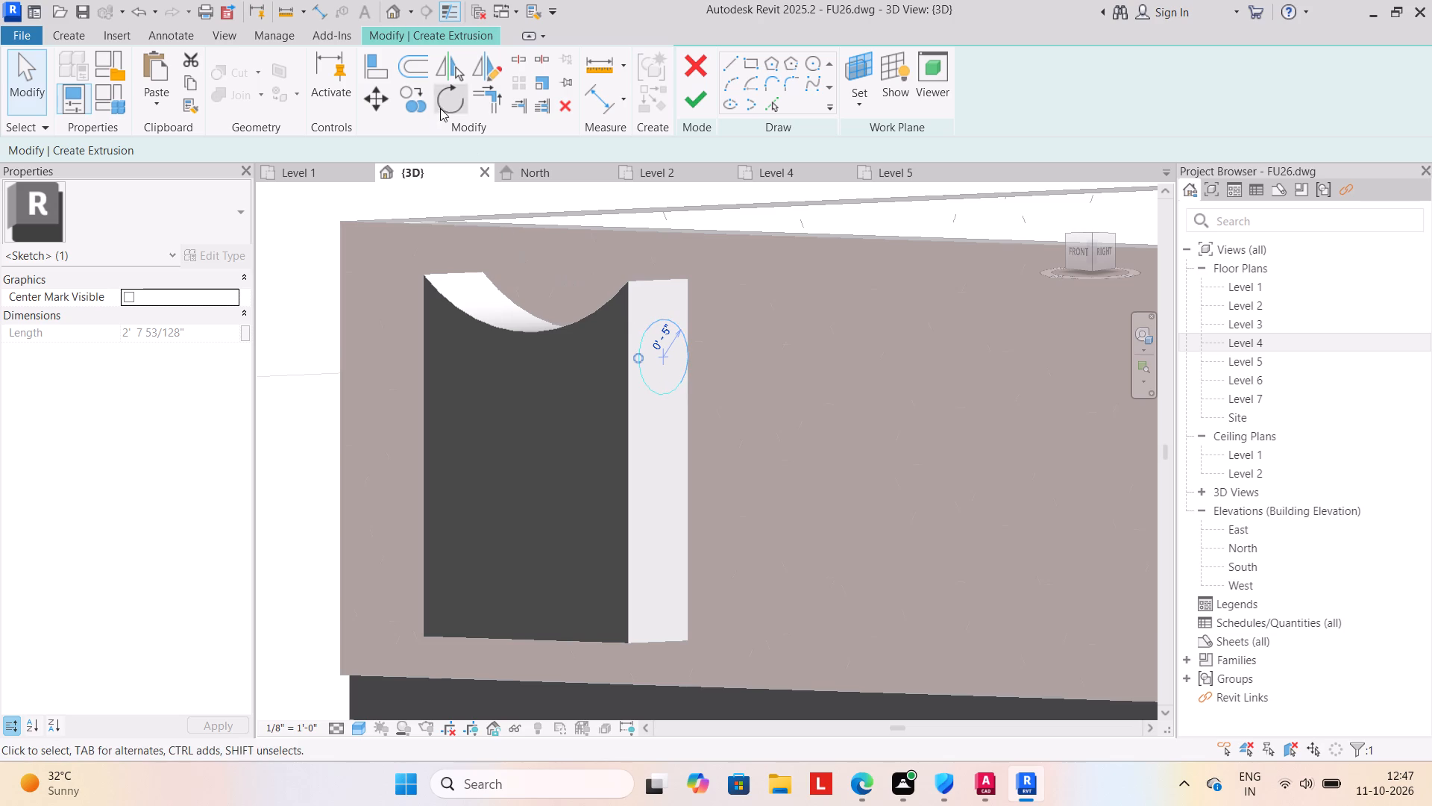
Copy the circle about 1' 9" straight down the side face and finish the extrusion sketch.
left_click(415, 101)
left_click(667, 391)
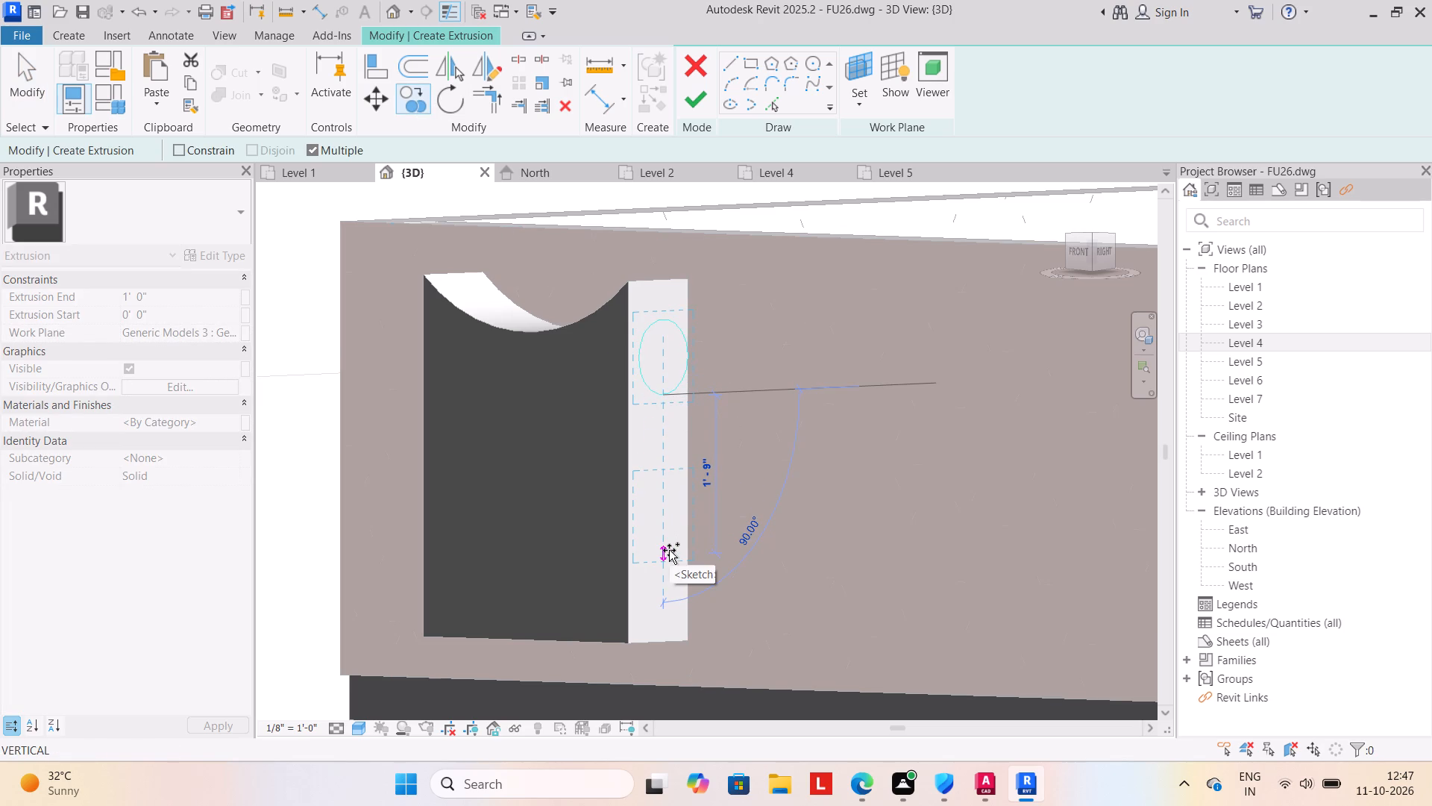
left_click(669, 550)
scroll(685, 564, "down", 1)
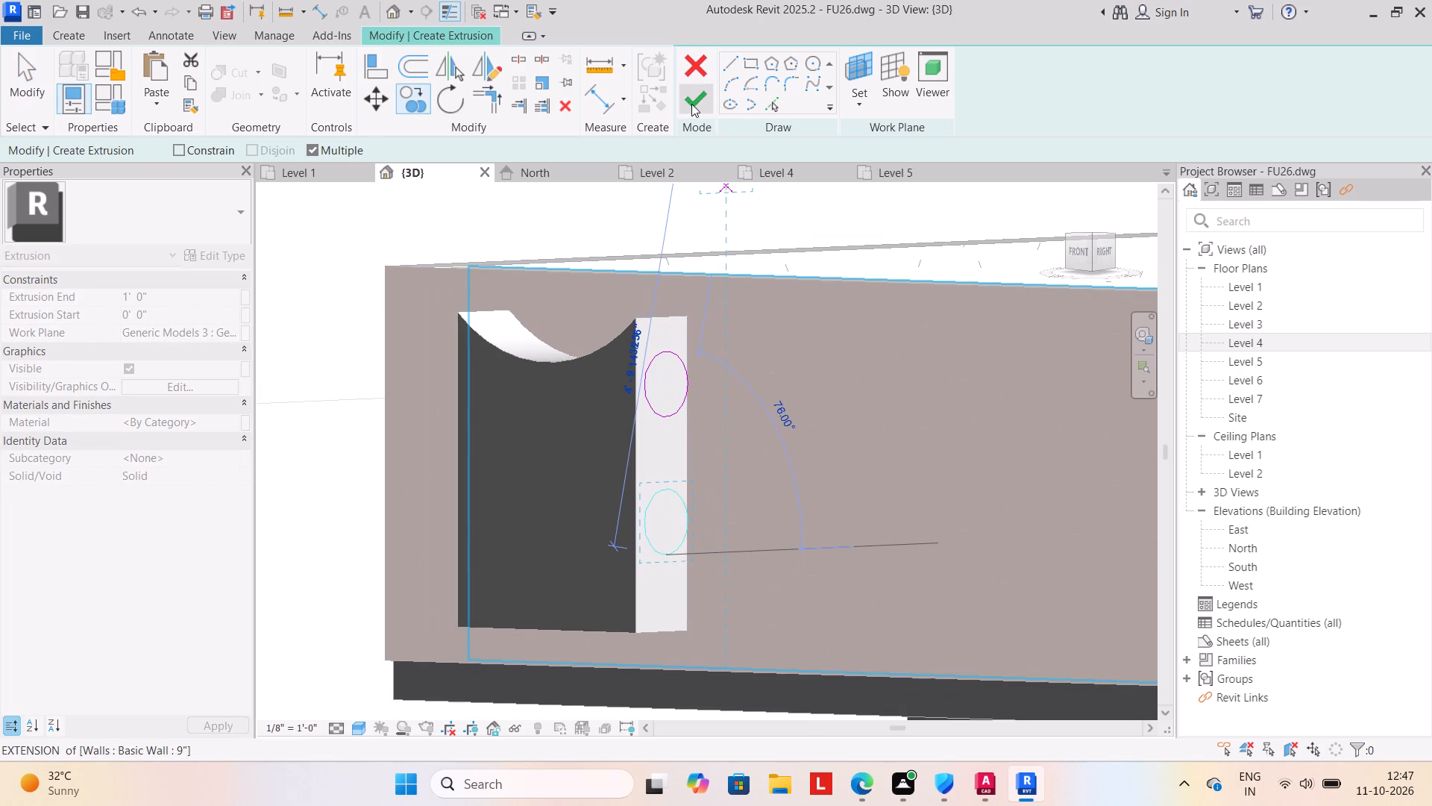
left_click(691, 104)
Stretch the new pair of cylinders to meet the central block's left end, with an extrusion end of 14' 3 5/8".
scroll(796, 452, "down", 7)
middle_click_drag(791, 451, 704, 402)
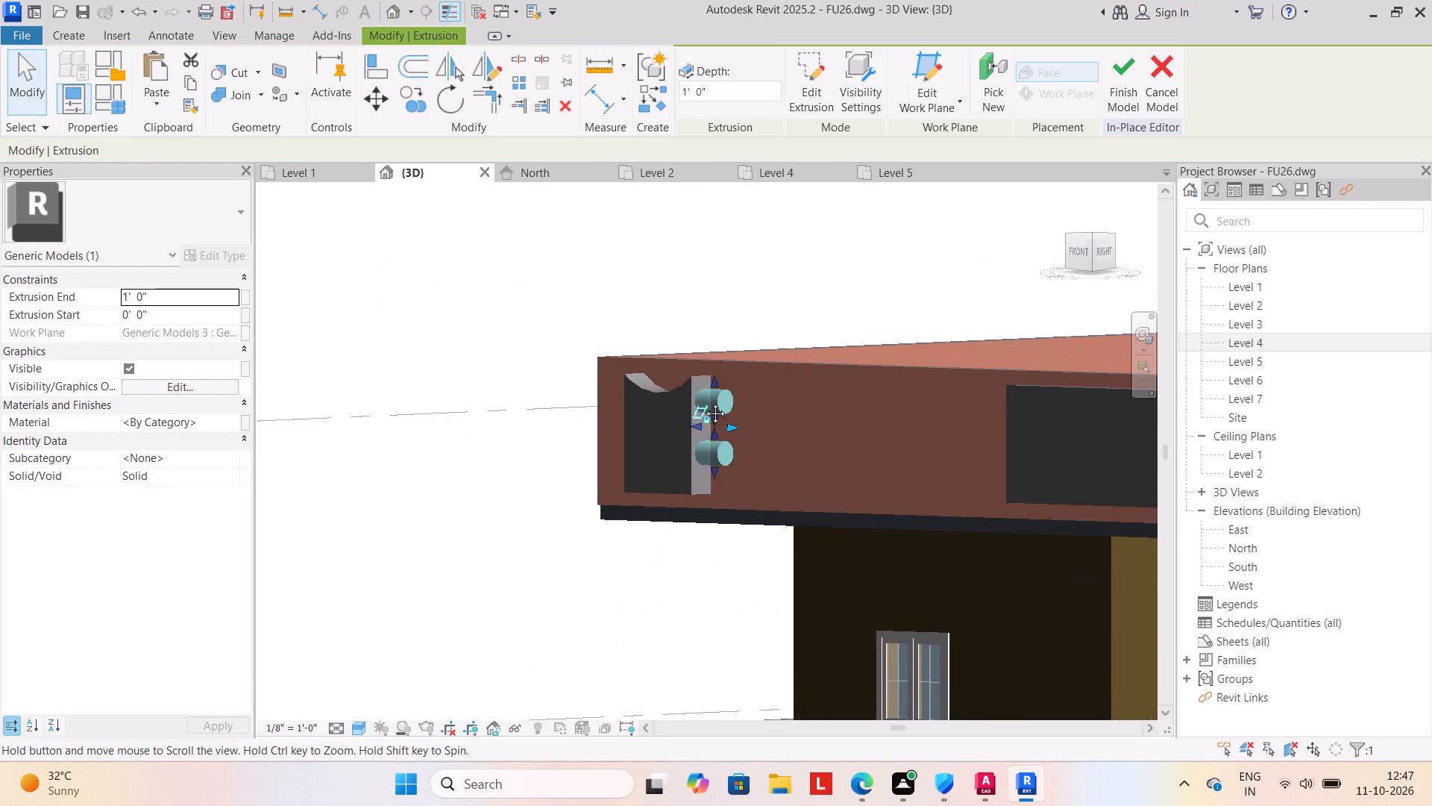
middle_click_drag(704, 402, 557, 347)
middle_click_drag(690, 557, 794, 544, "shift")
left_click_drag(544, 348, 693, 356)
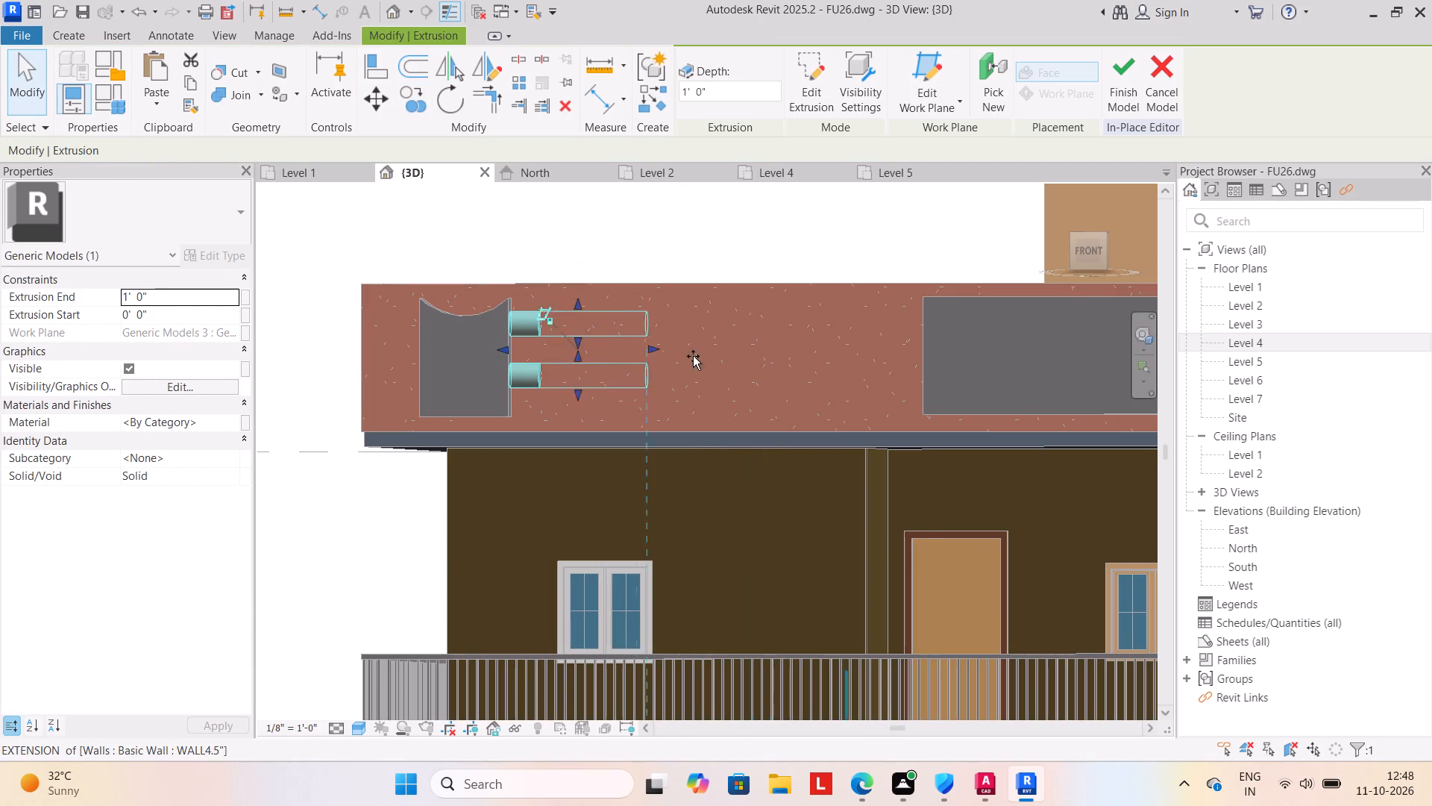
left_click_drag(693, 356, 926, 366)
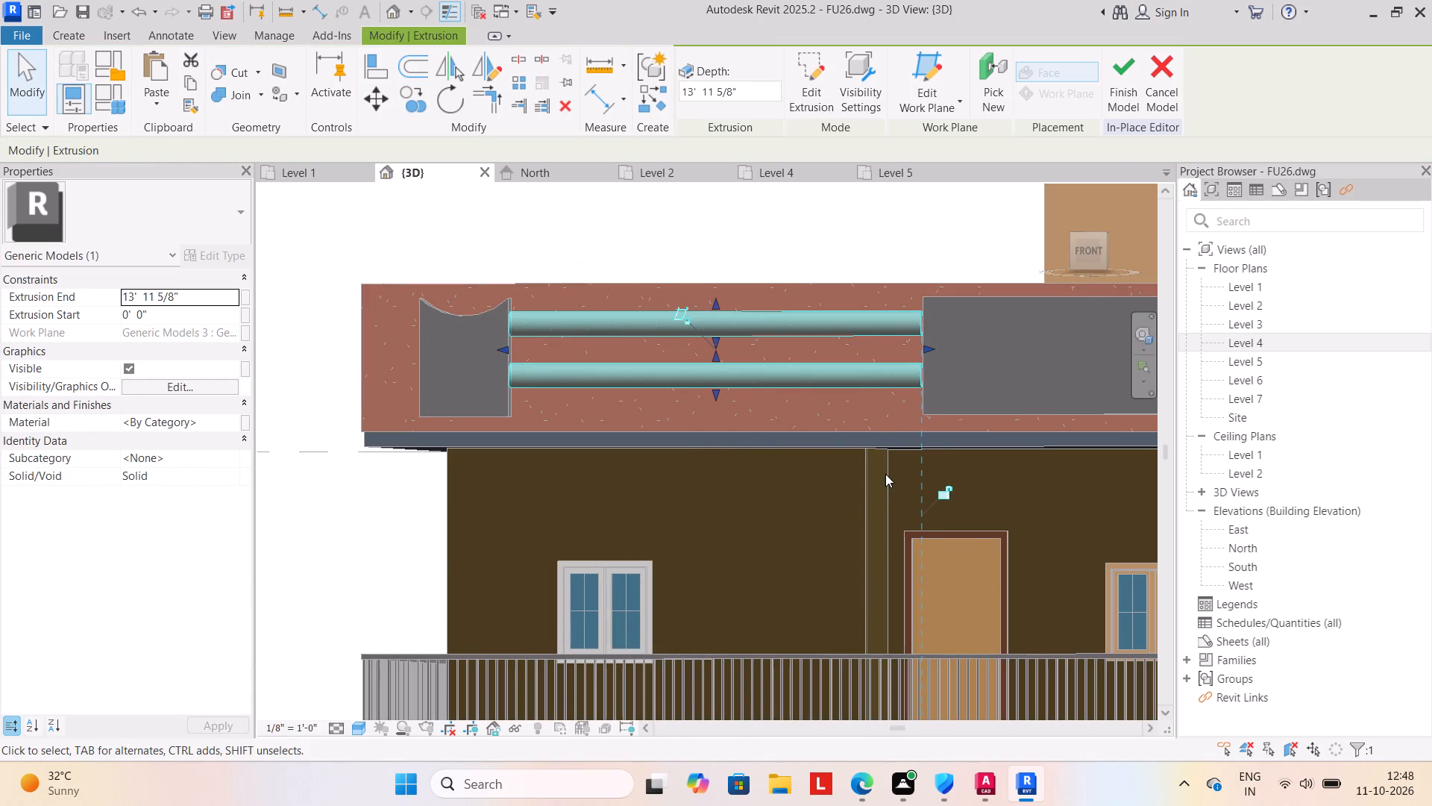
left_click(929, 347)
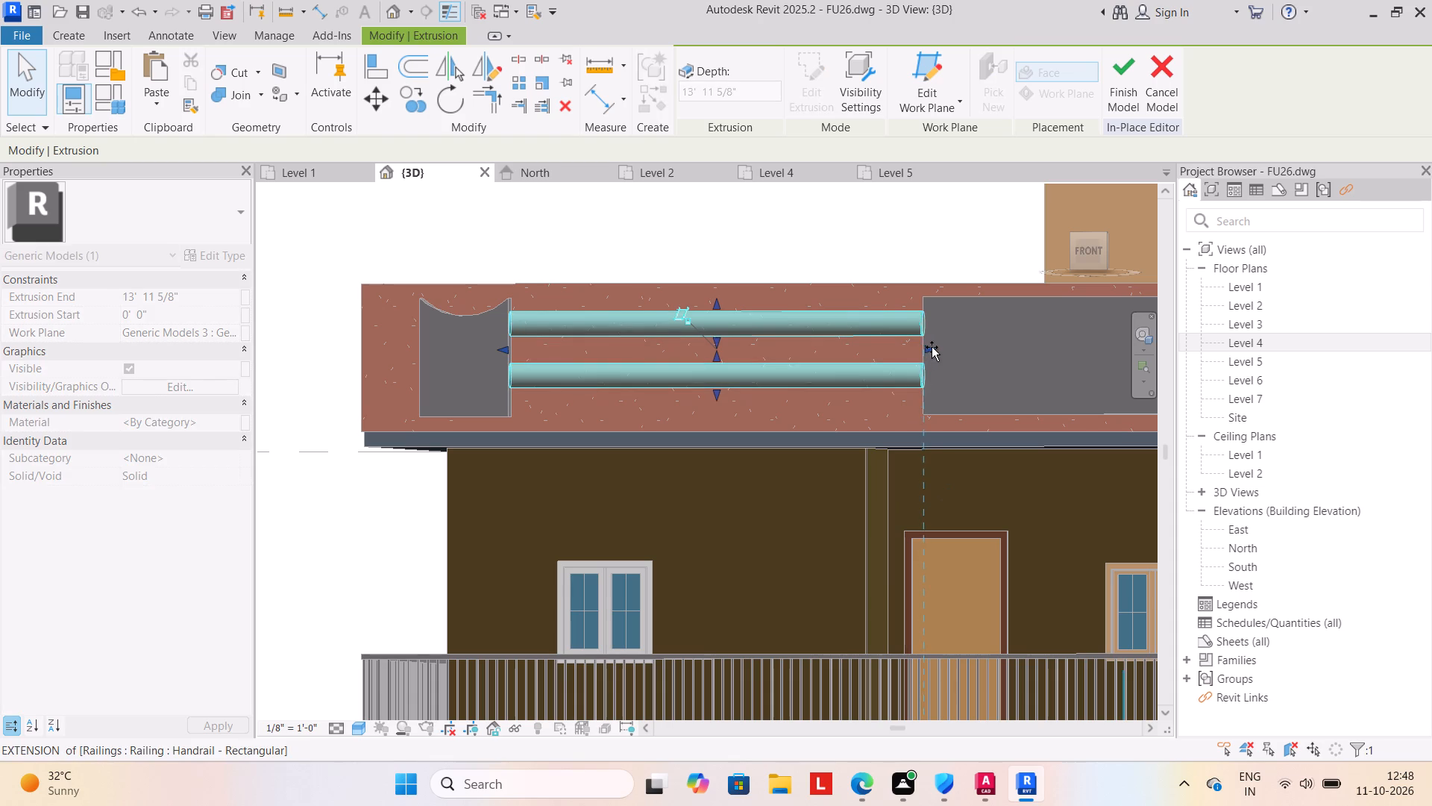
Finish the in-place model of the left-hand connecting cylinders.
left_click(802, 241)
scroll(767, 406, "down", 4)
scroll(844, 474, "down", 3)
middle_click_drag(850, 471, 665, 463)
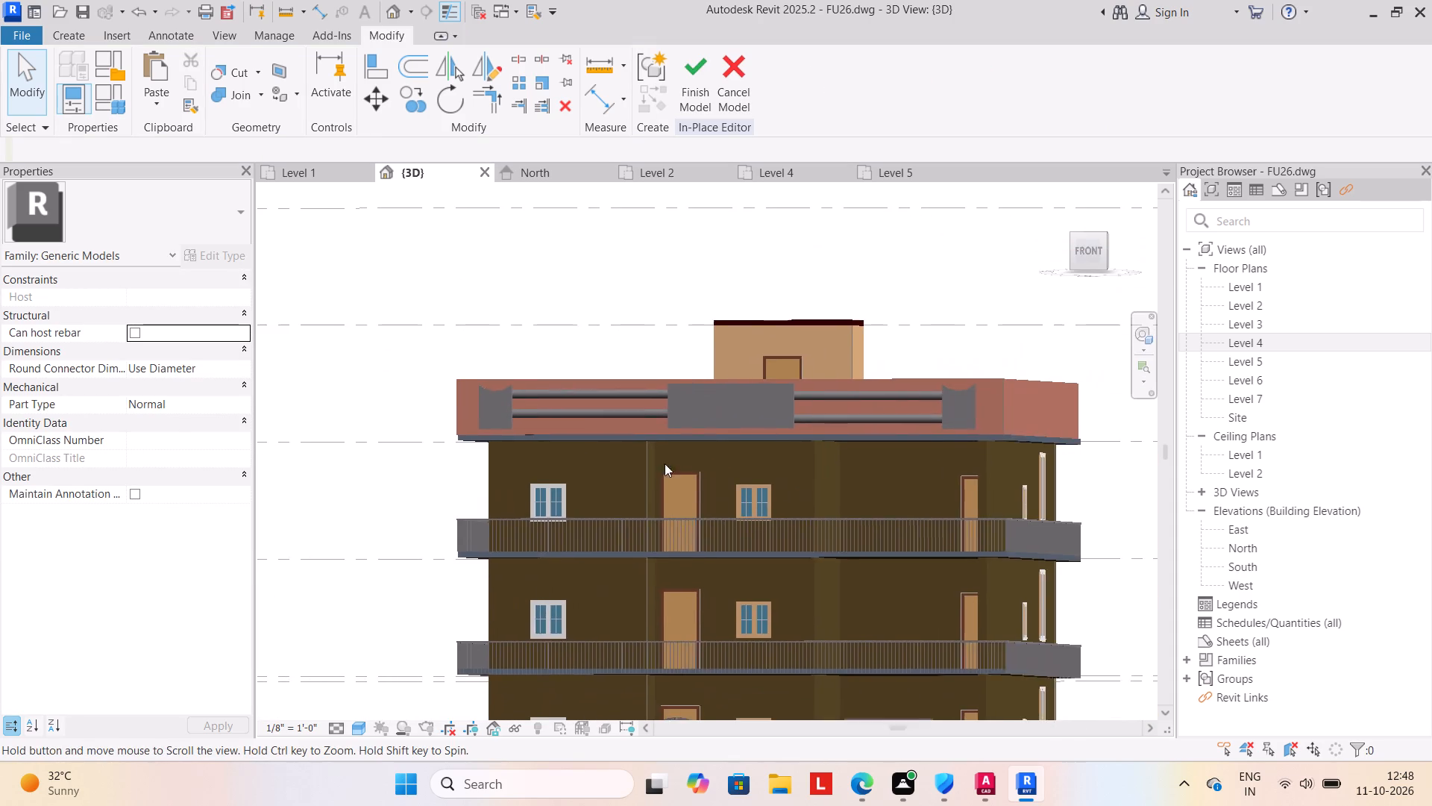
middle_click_drag(842, 586, 885, 587, "shift")
middle_click_drag(826, 536, 787, 540, "shift")
left_click(703, 104)
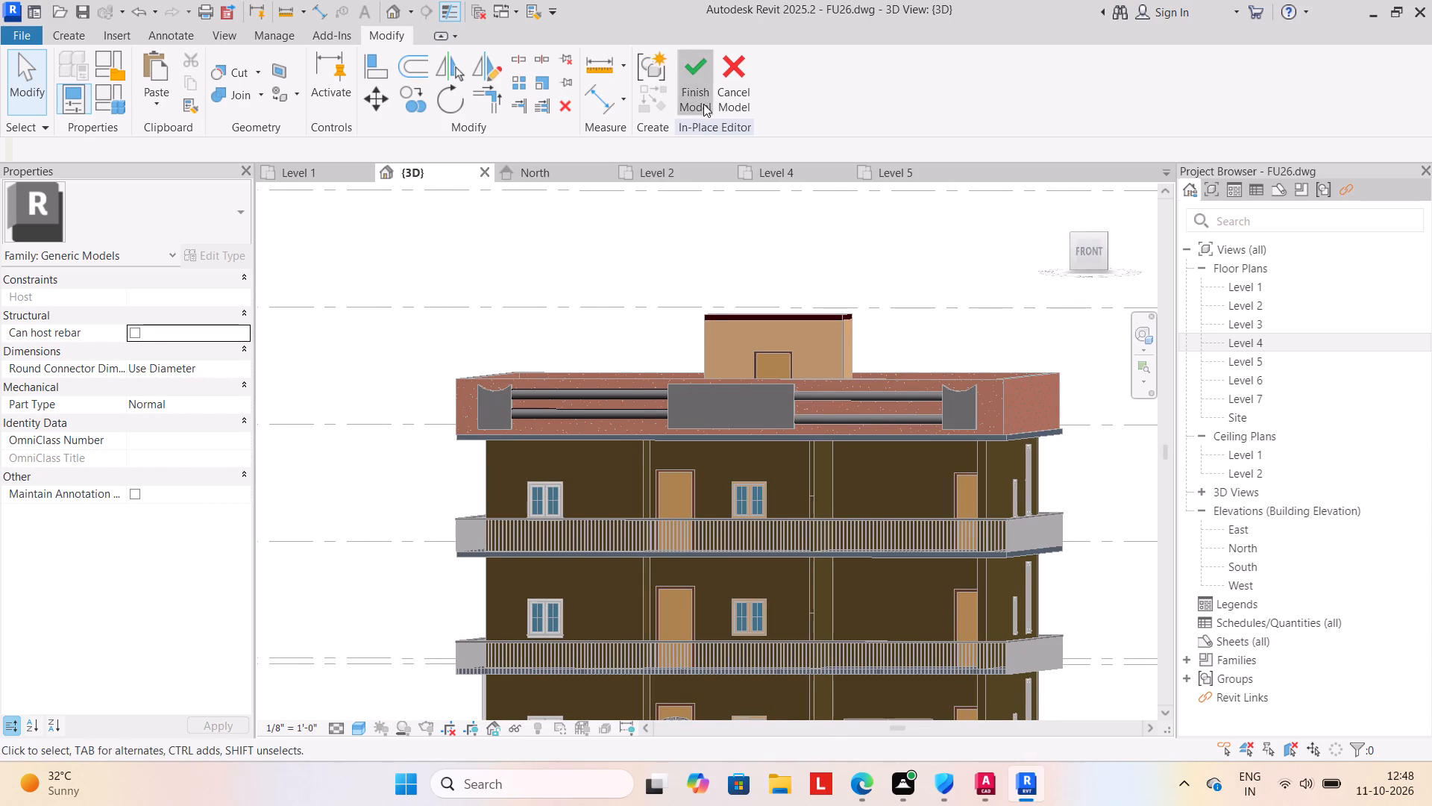
left_click(778, 254)
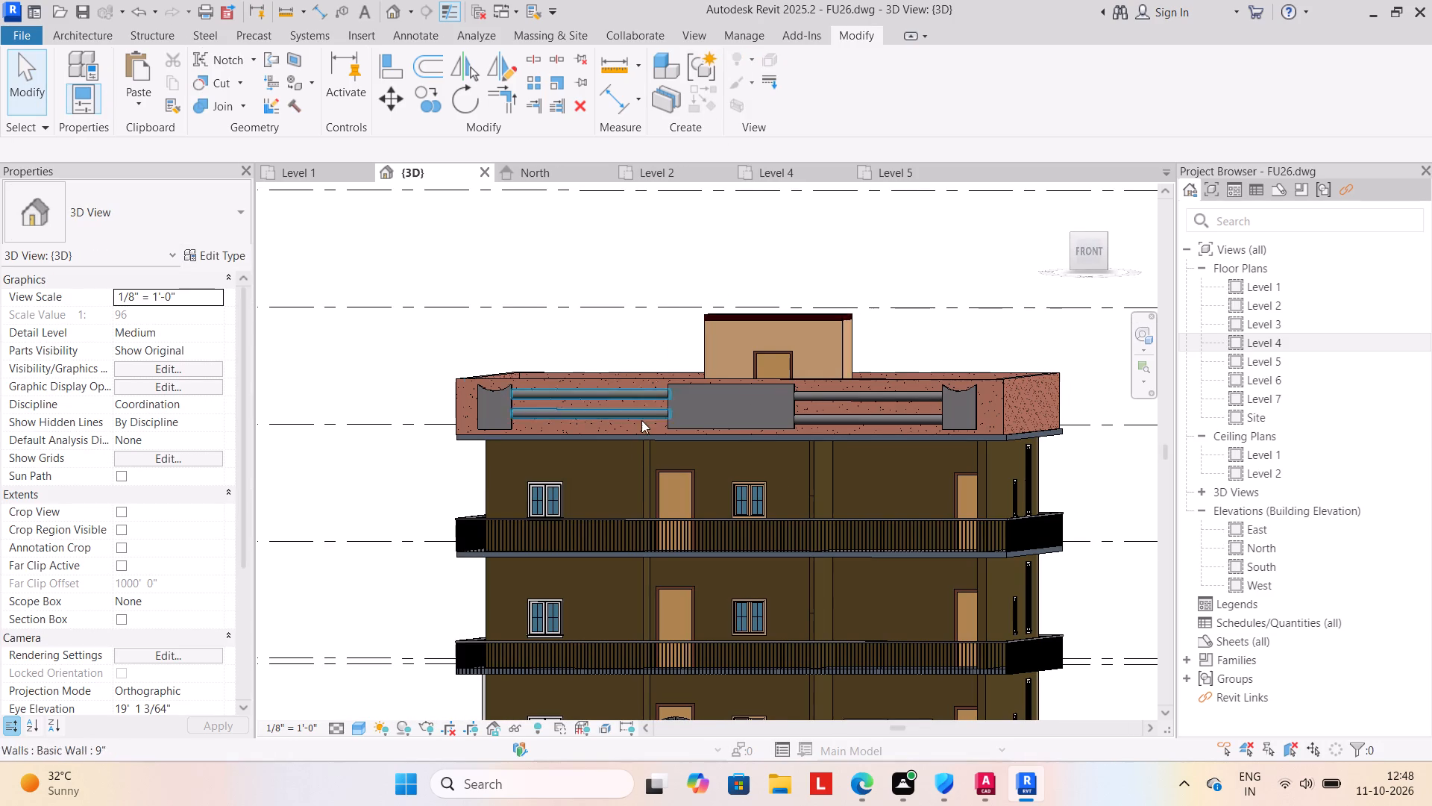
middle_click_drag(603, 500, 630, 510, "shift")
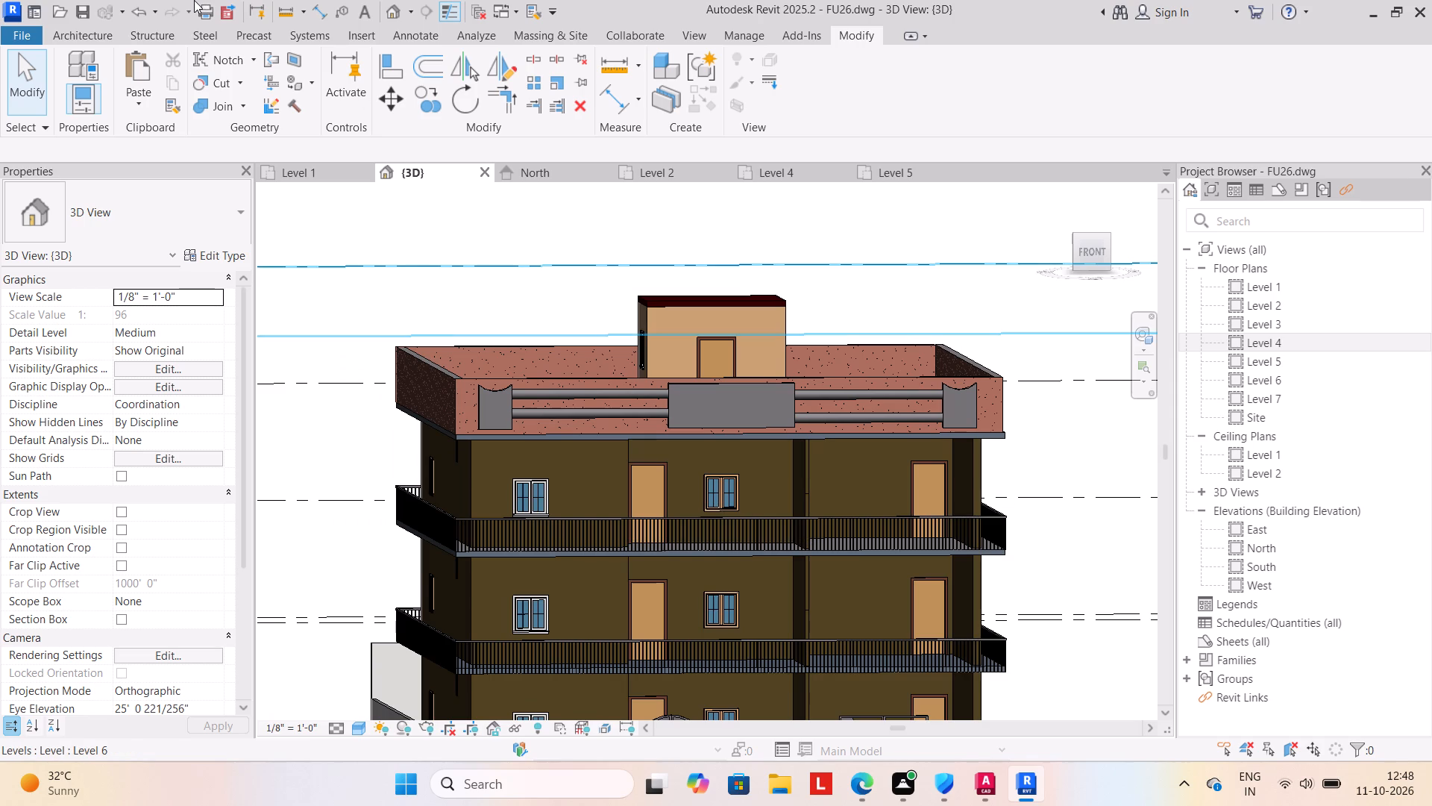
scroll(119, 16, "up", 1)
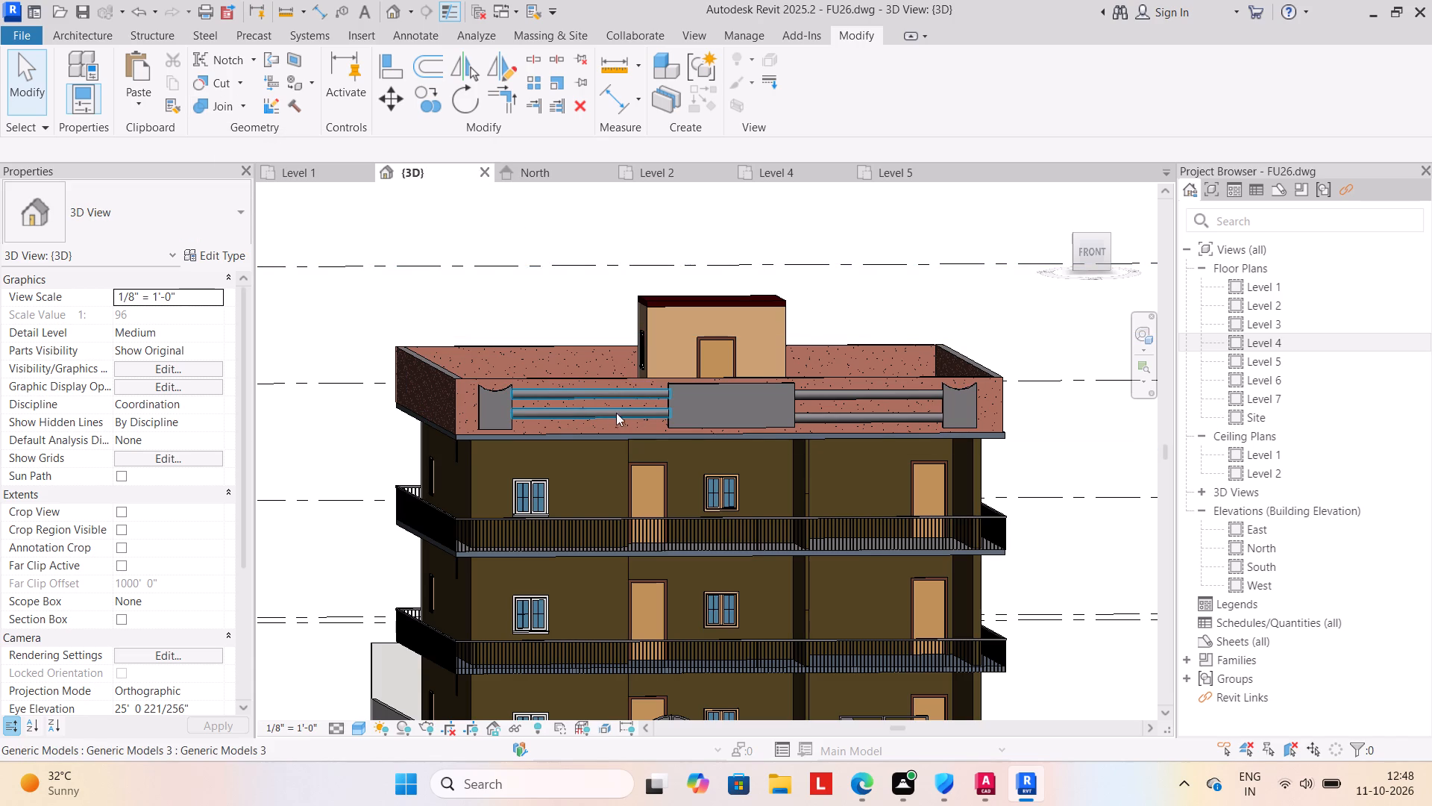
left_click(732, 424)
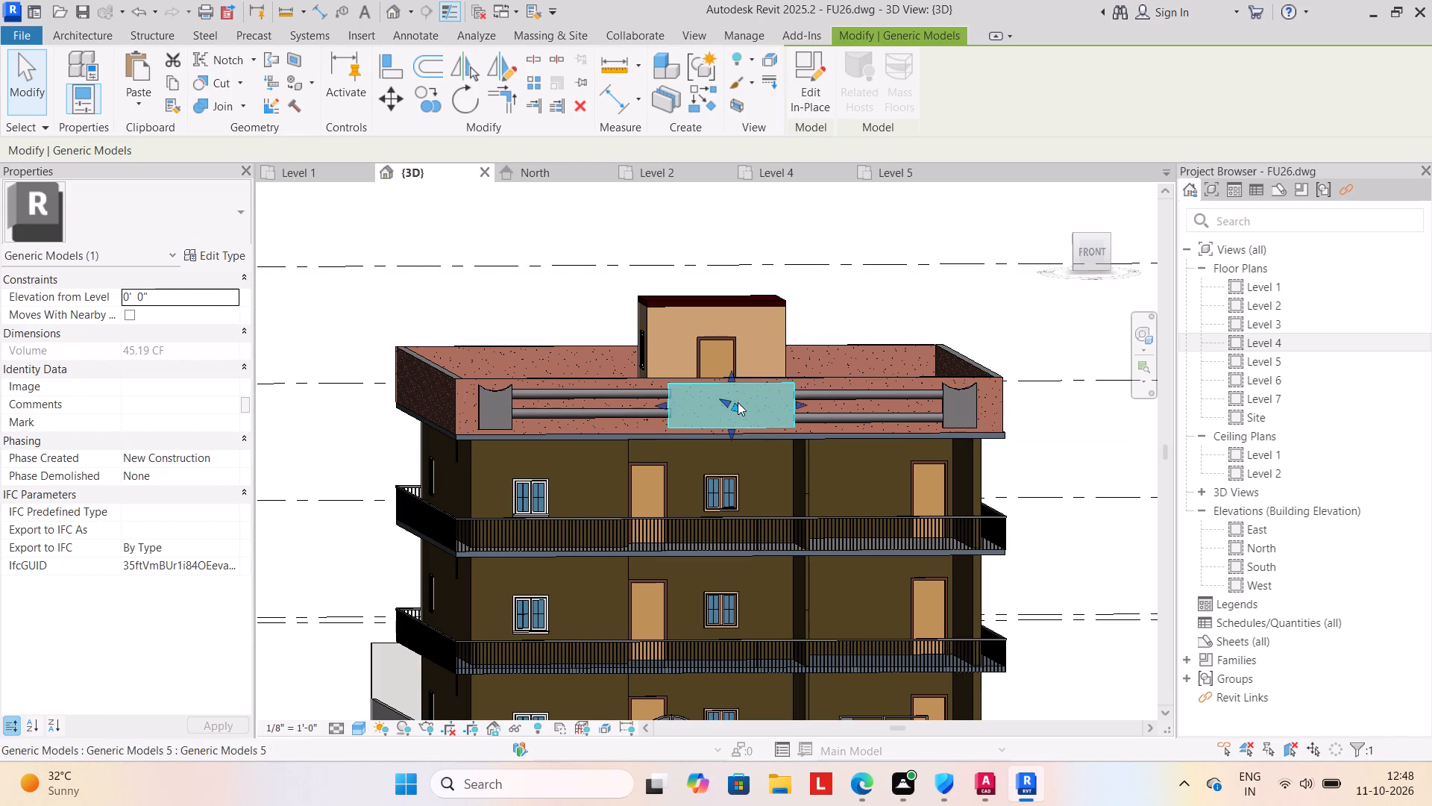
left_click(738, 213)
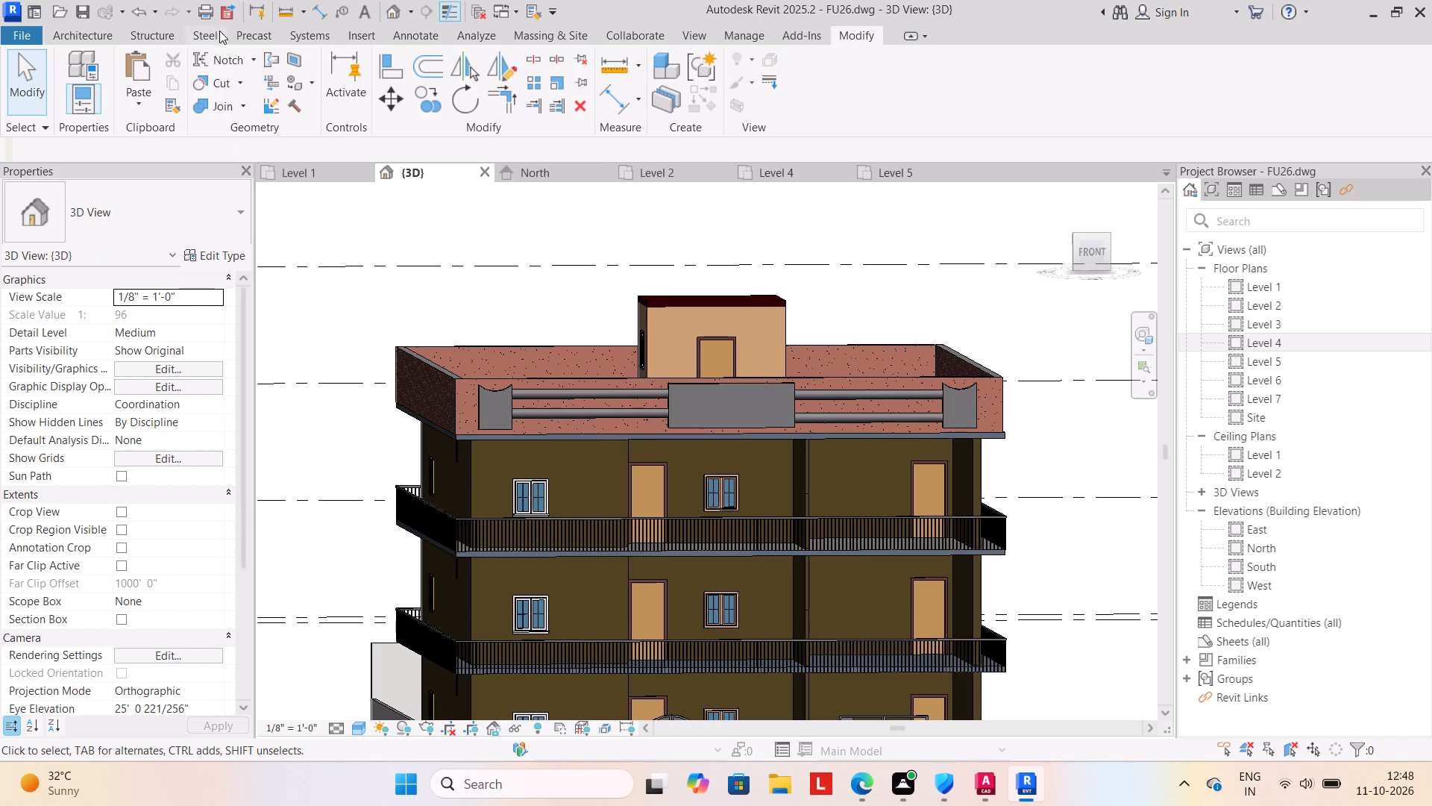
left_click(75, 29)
Split the front parapet wall with Delete Inner Segment on, removing the stretch behind the left-hand cylinders.
left_click(855, 34)
left_click(533, 55)
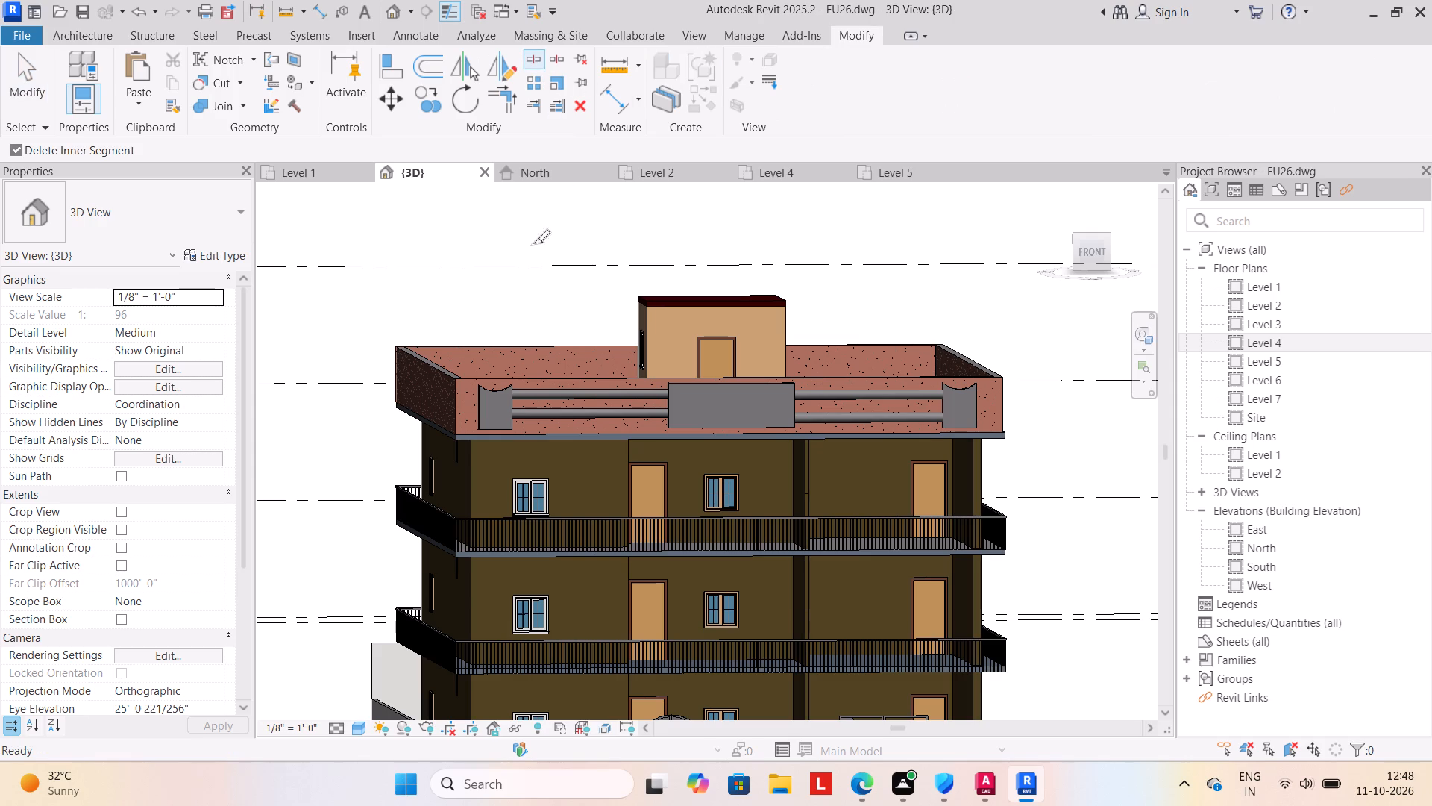
scroll(518, 369, "up", 5)
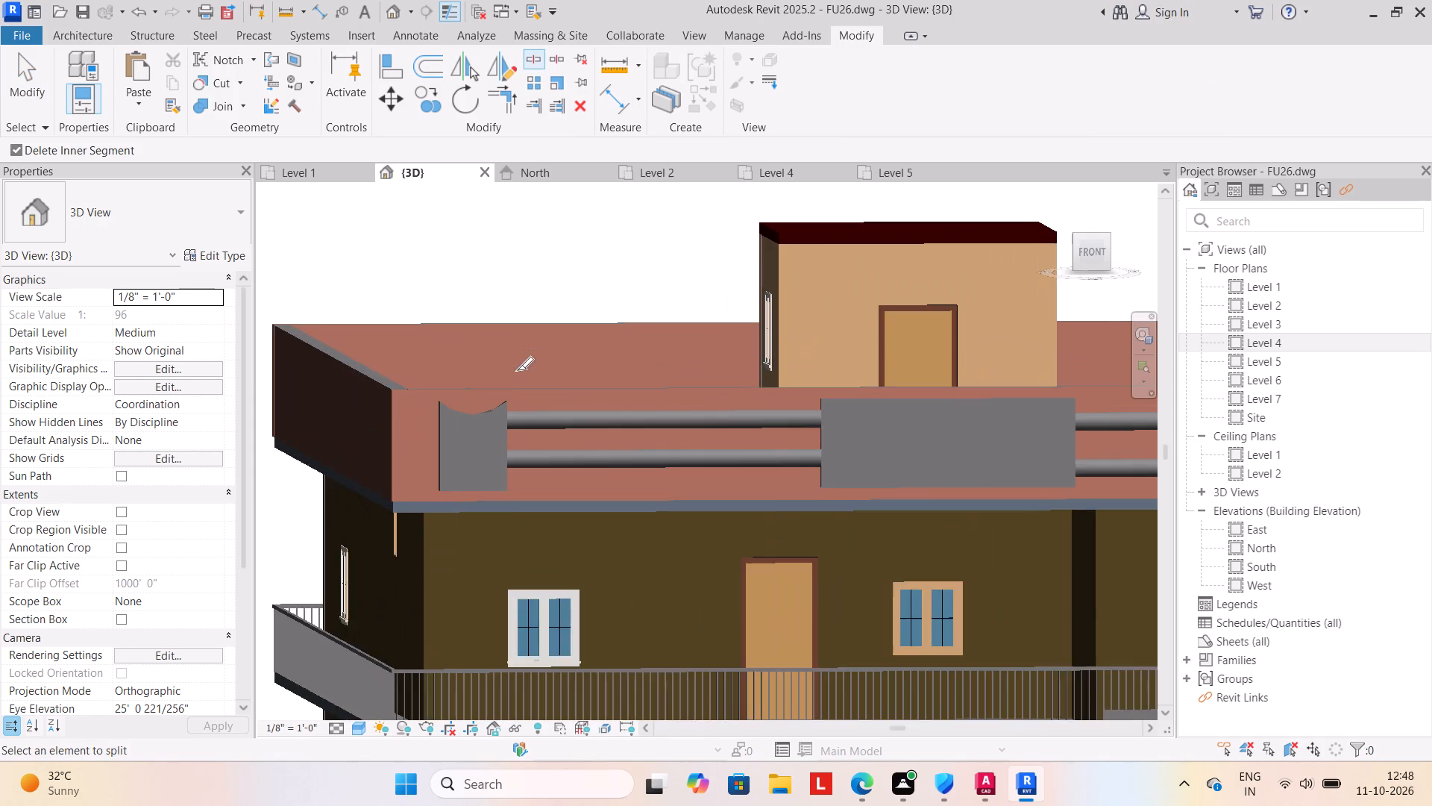
left_click(509, 390)
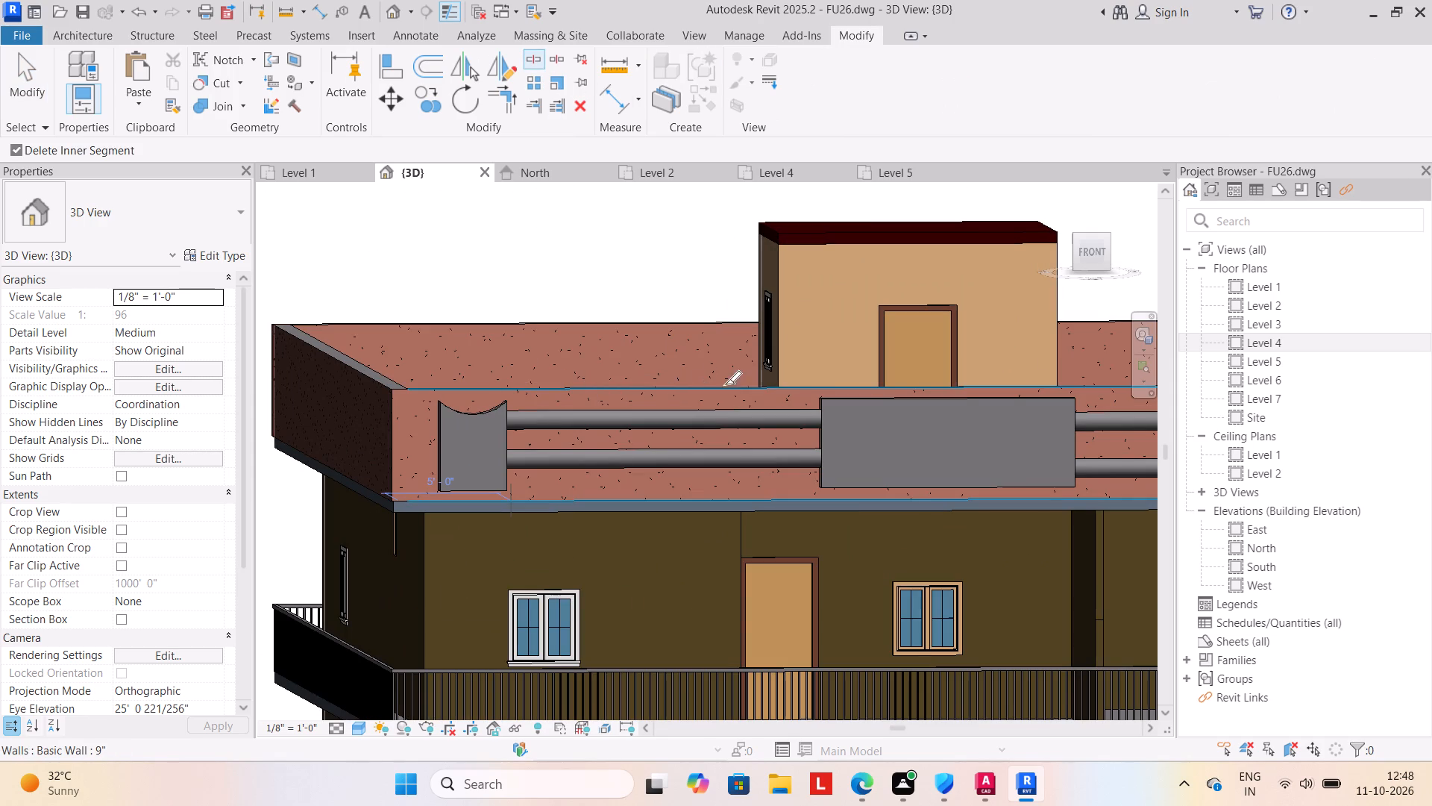
left_click(817, 386)
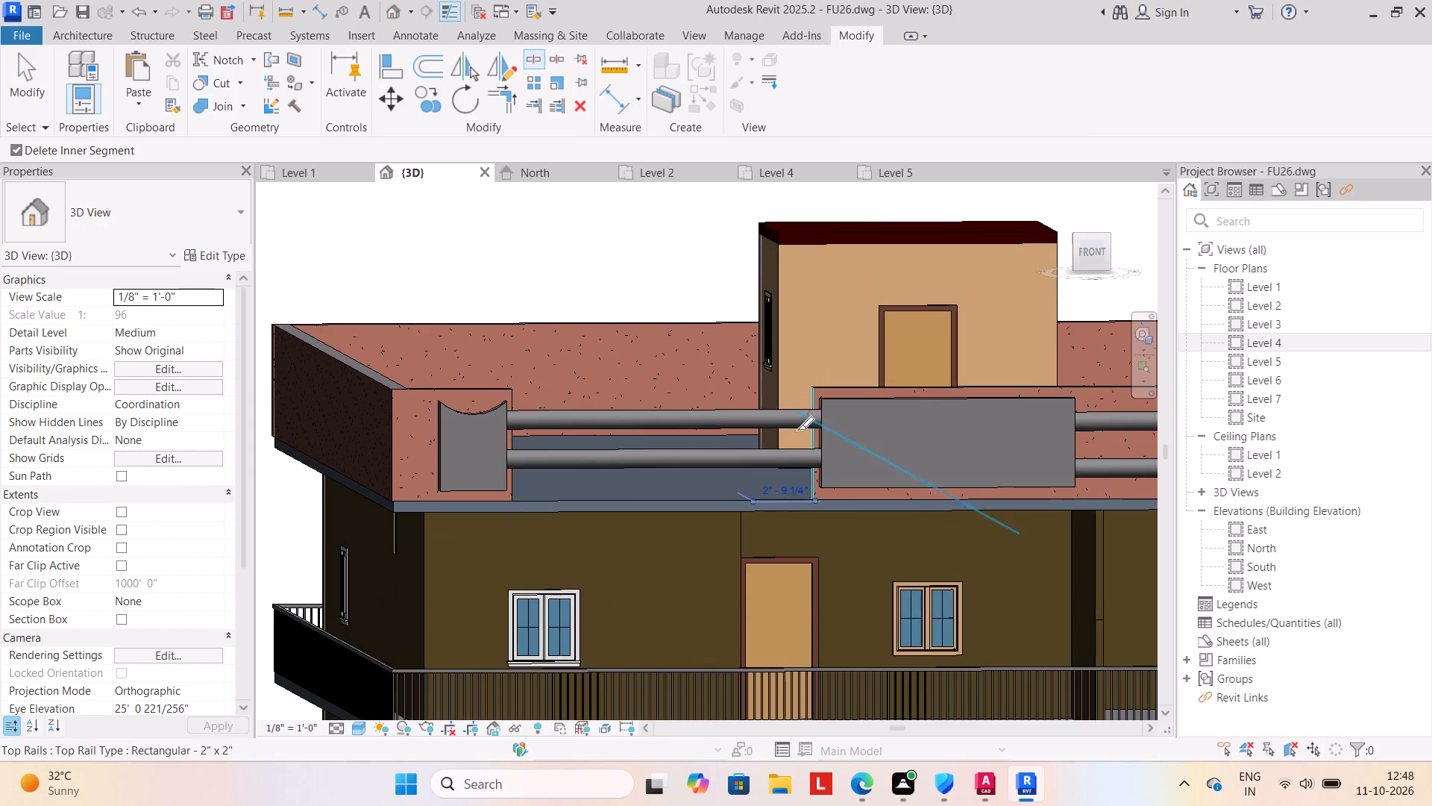
Split out the front parapet wall from the right-hand curved-top panel to the central block's left end, deleting the inner segment.
scroll(746, 453, "down", 2)
middle_click_drag(741, 453, 572, 427)
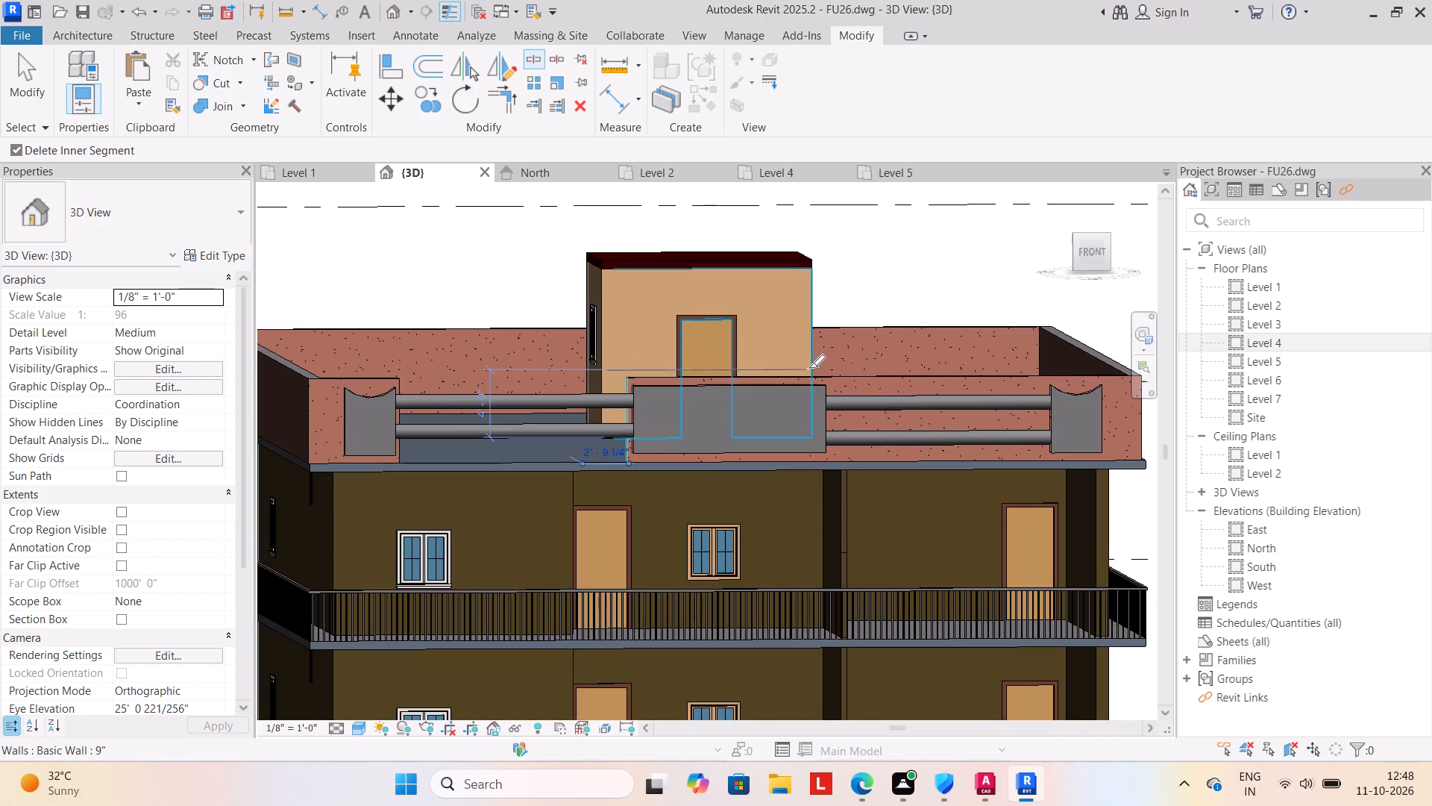
left_click(1043, 375)
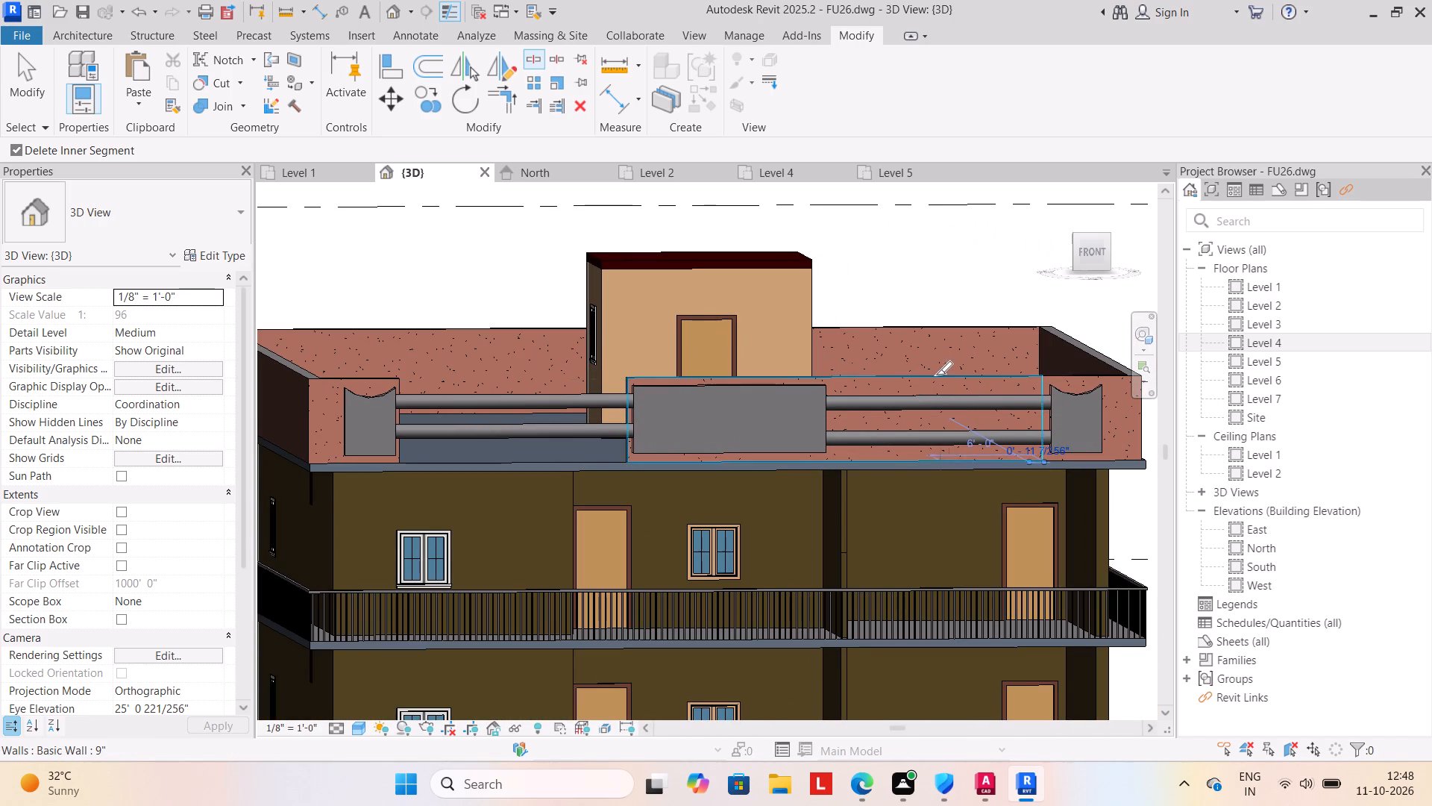
left_click(852, 106)
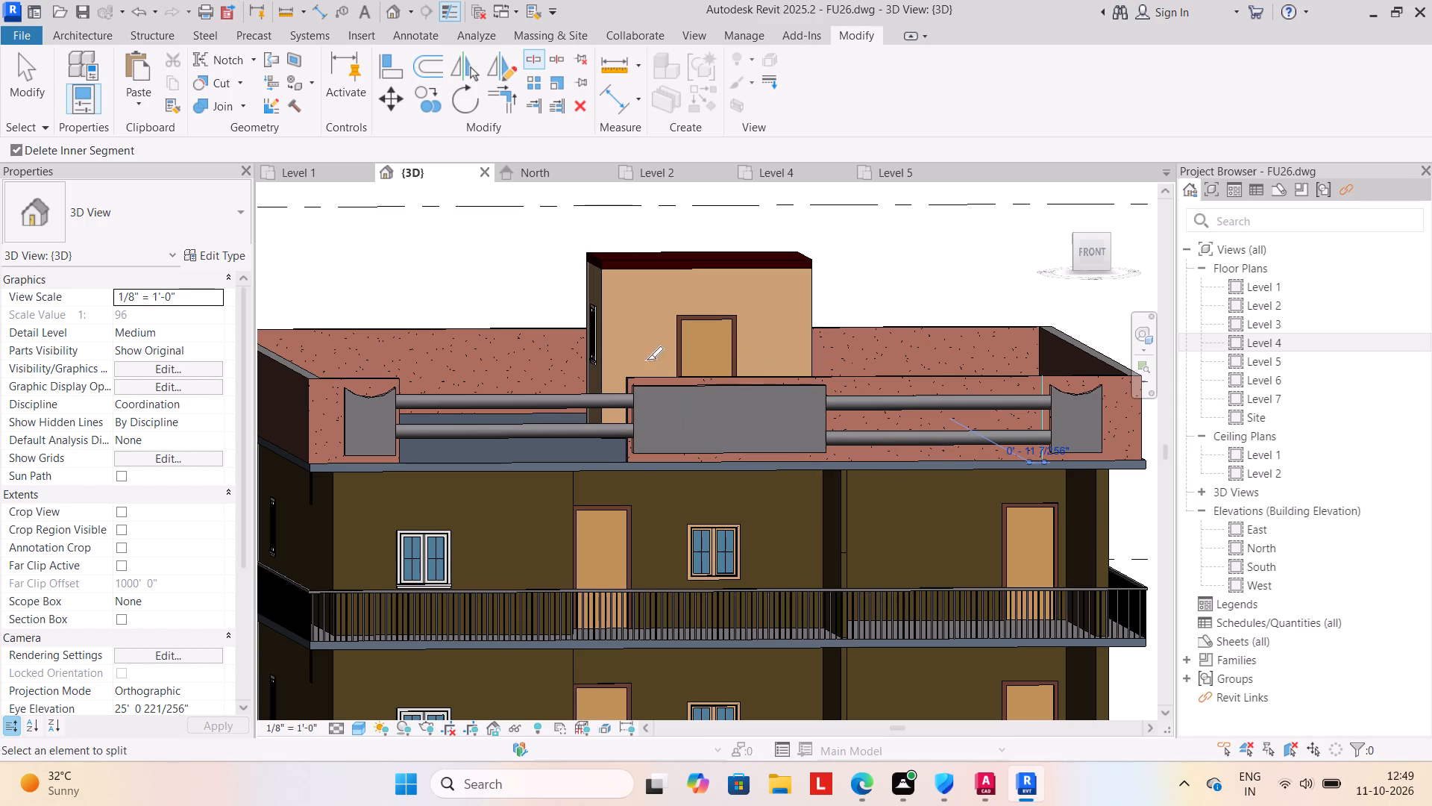
left_click(637, 376)
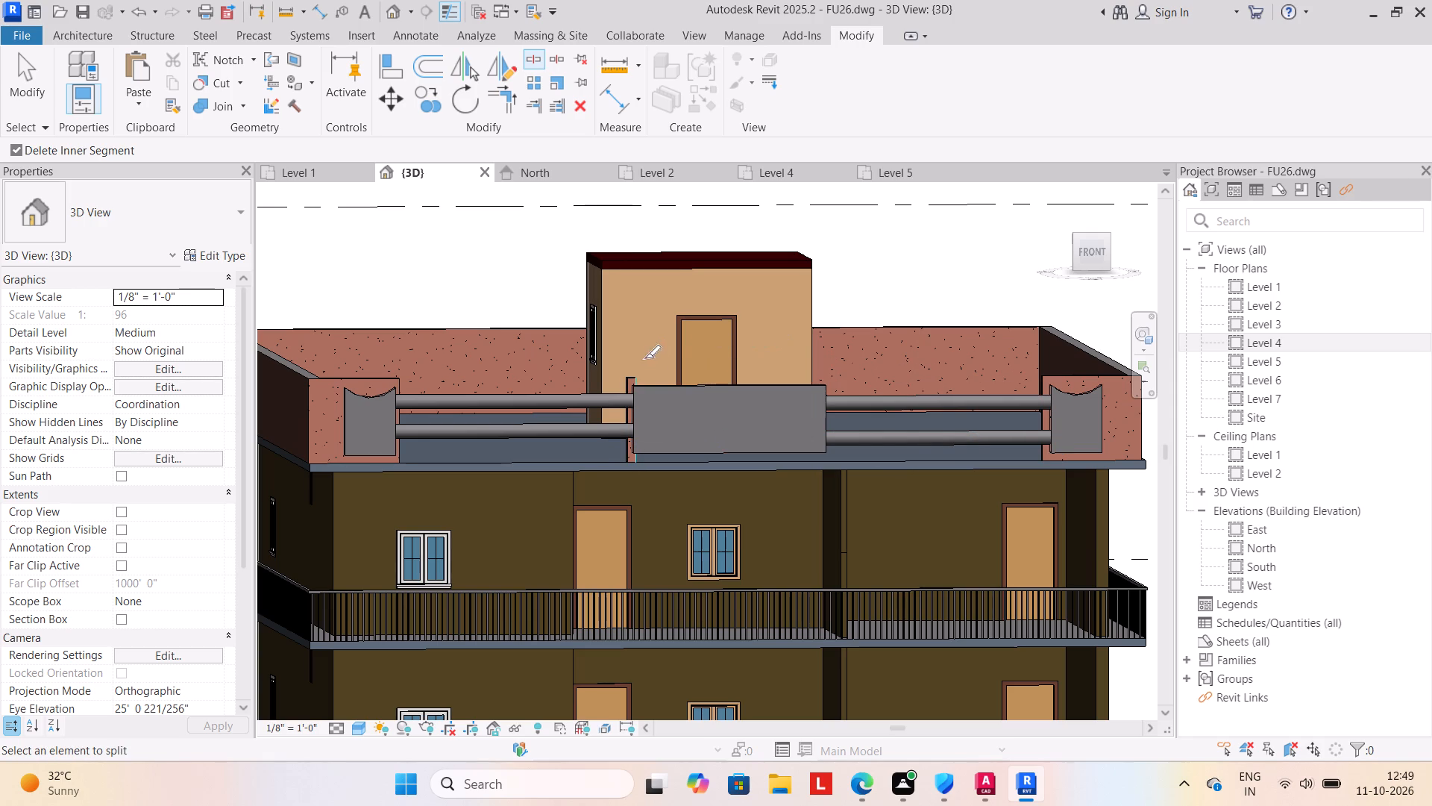
Delete the leftover narrow piece of parapet wall at the central block's left end.
scroll(634, 377, "up", 4)
key("Escape")
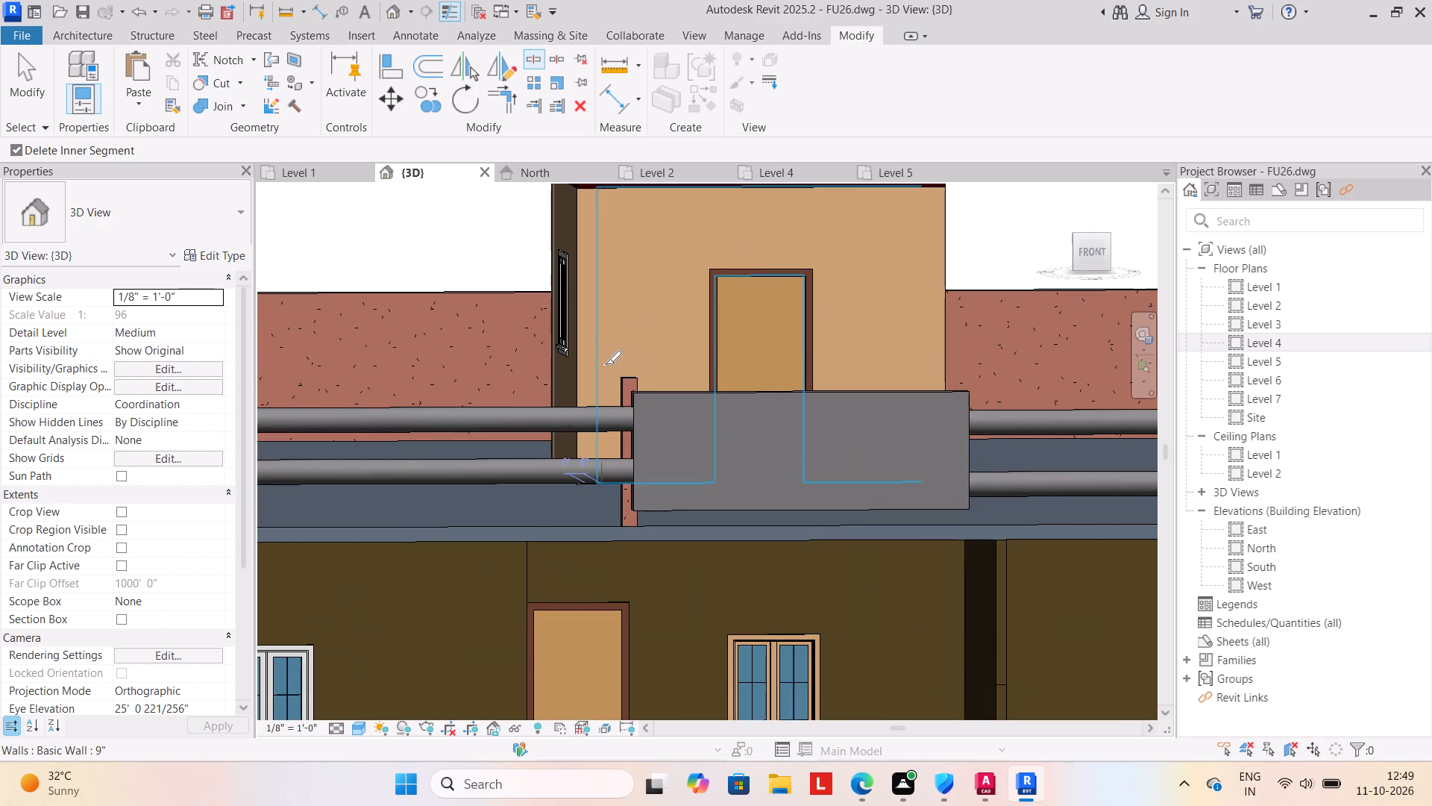
key("Escape")
left_click(633, 377)
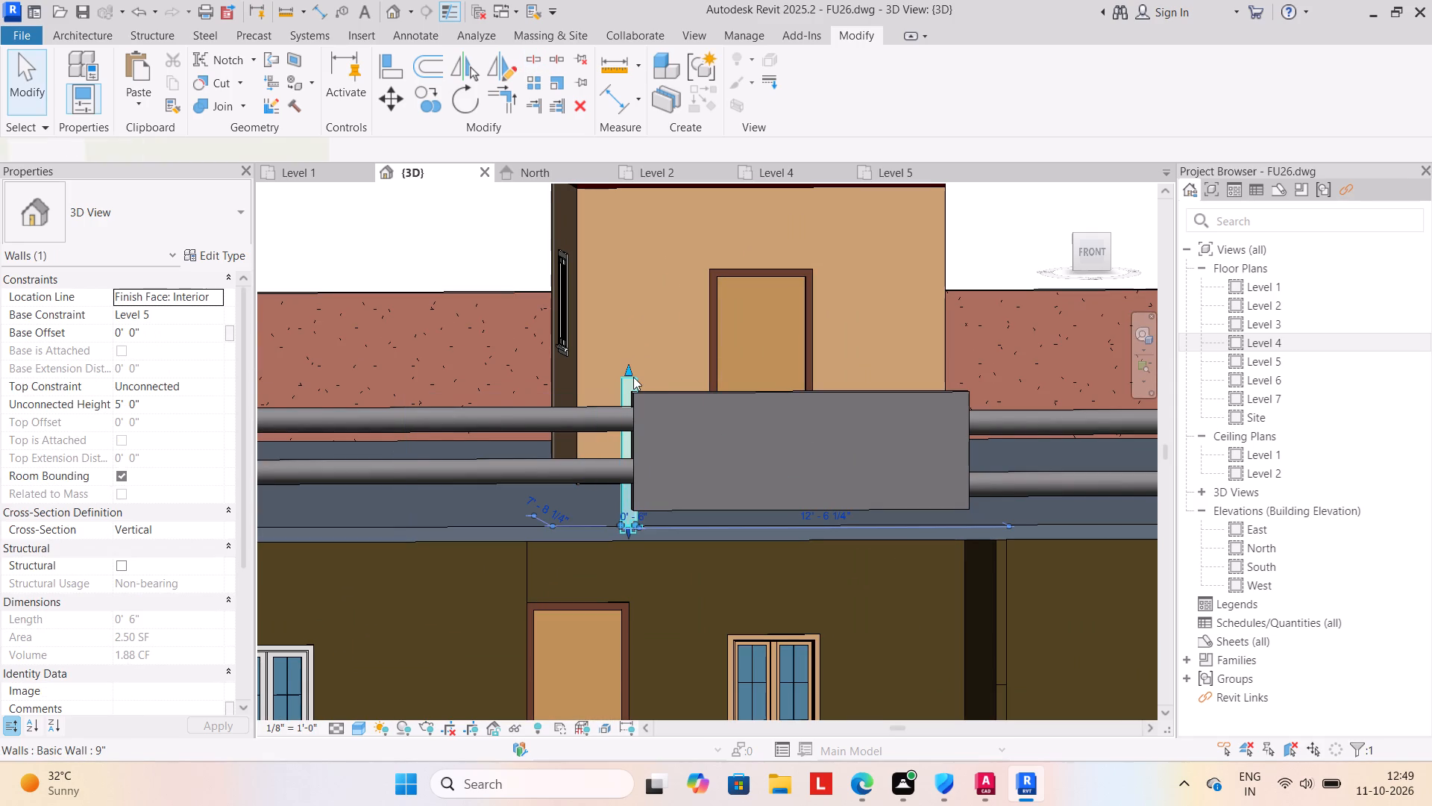
key("Delete")
Nudge the curved-top panels two increments to the right along the parapet.
scroll(646, 361, "down", 8)
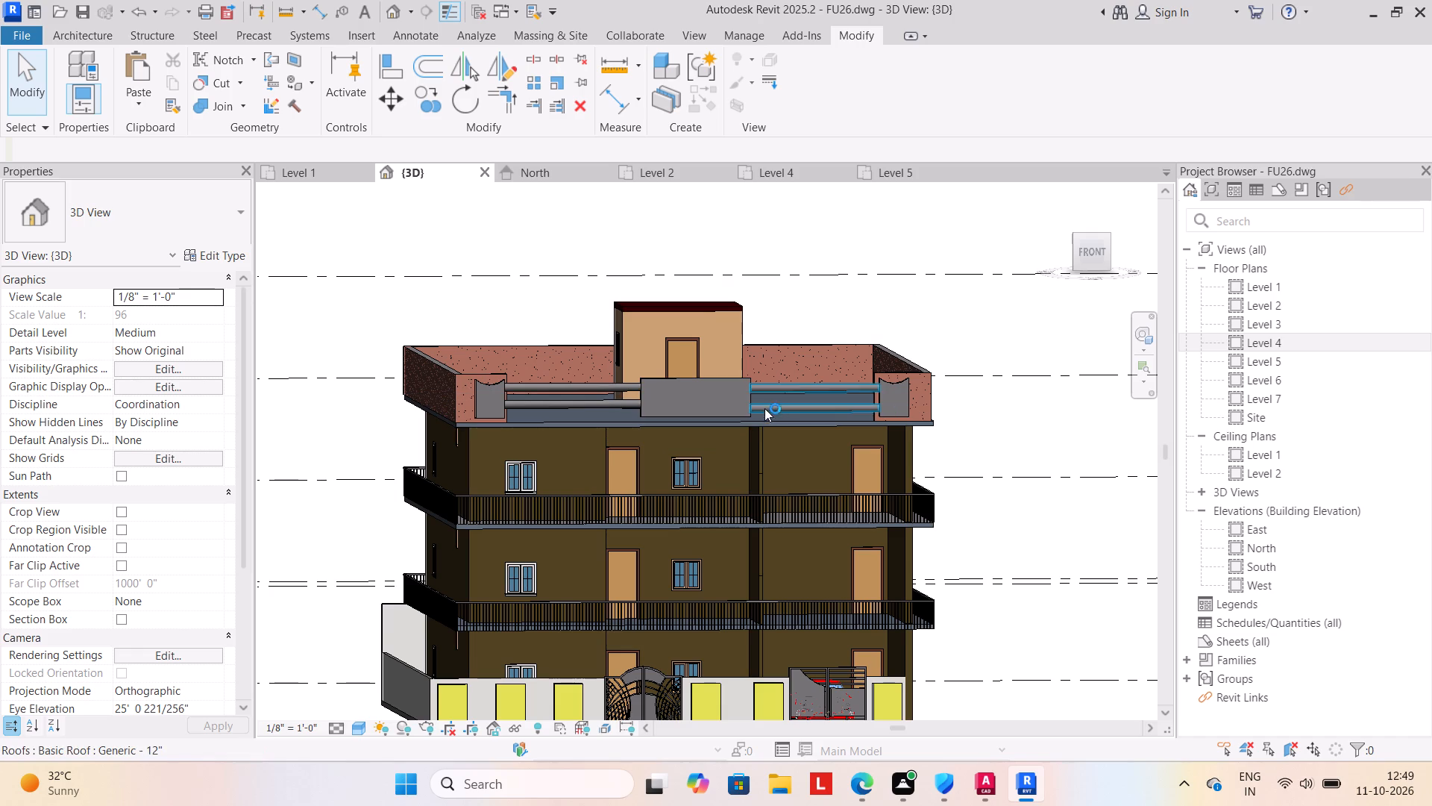
scroll(825, 395, "up", 2)
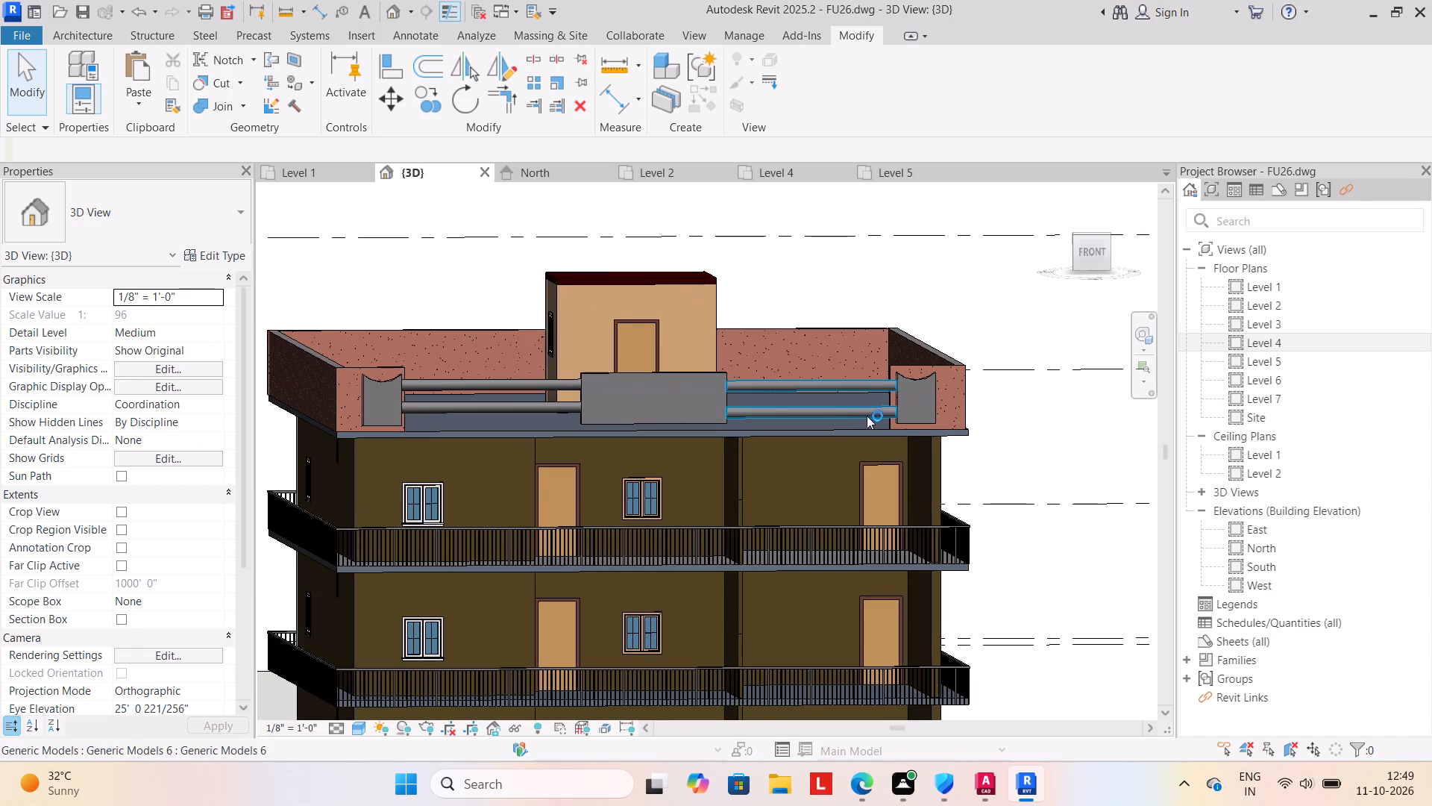
middle_click_drag(838, 404, 670, 376)
scroll(676, 375, "up", 2)
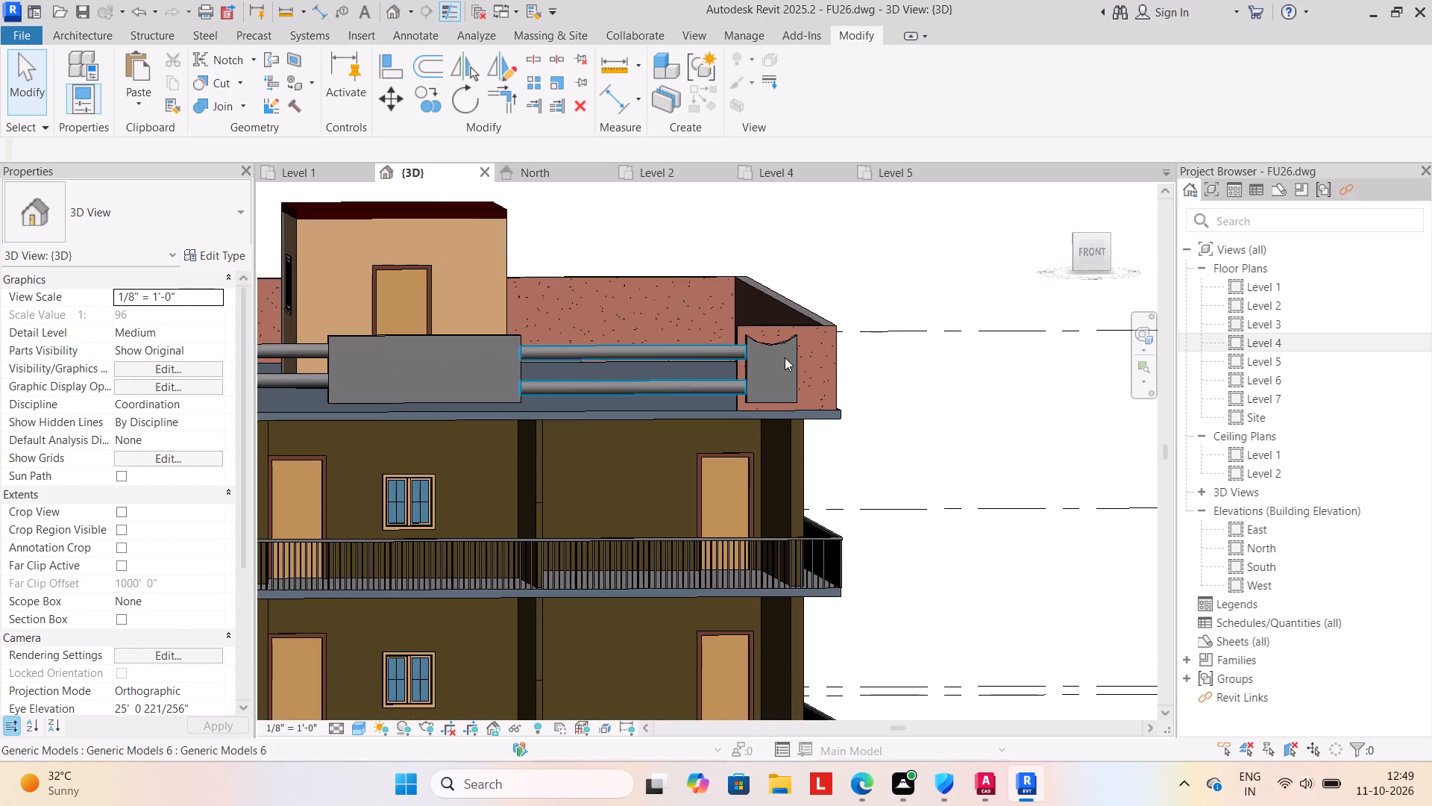
key("Escape")
left_click(797, 375)
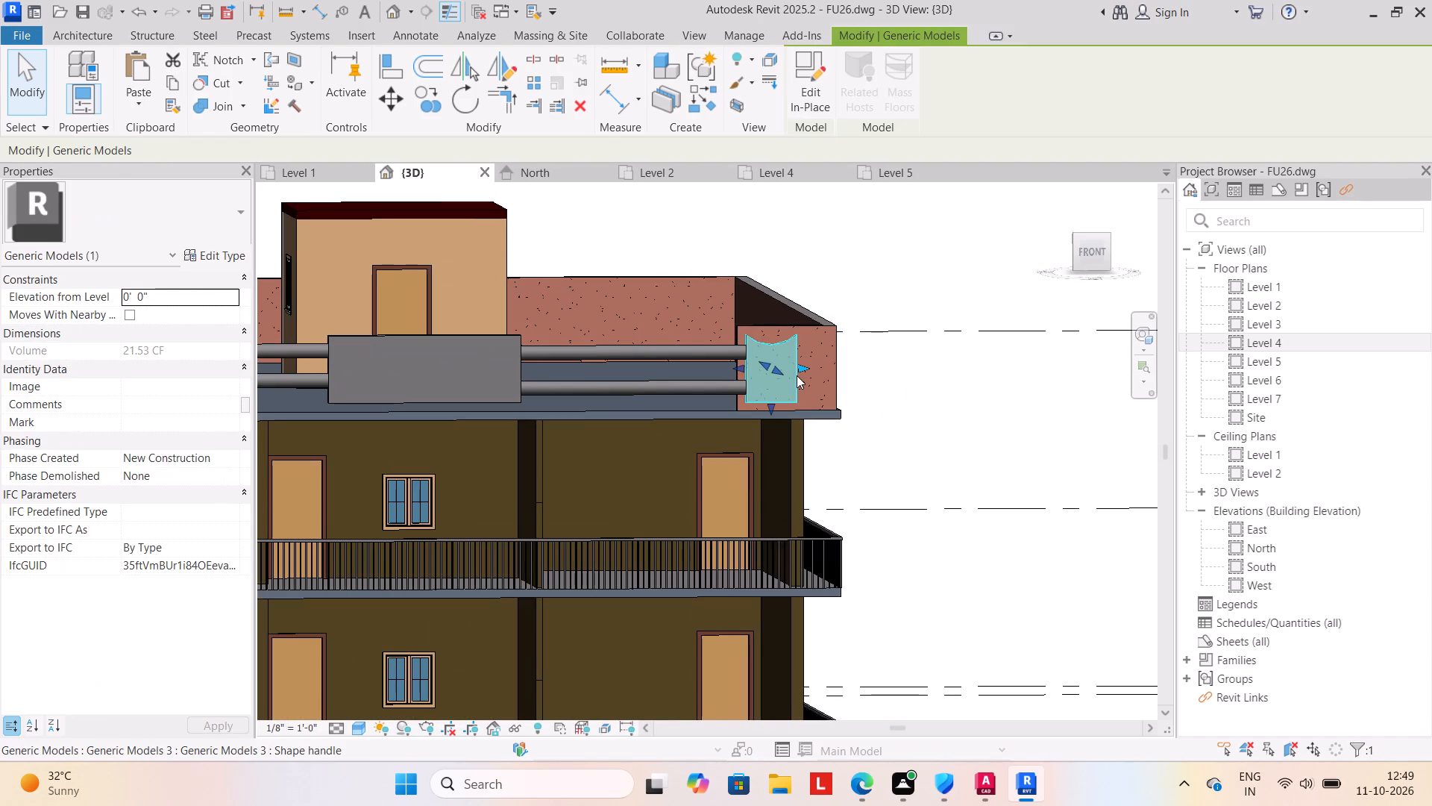
key("Right")
key("Right")
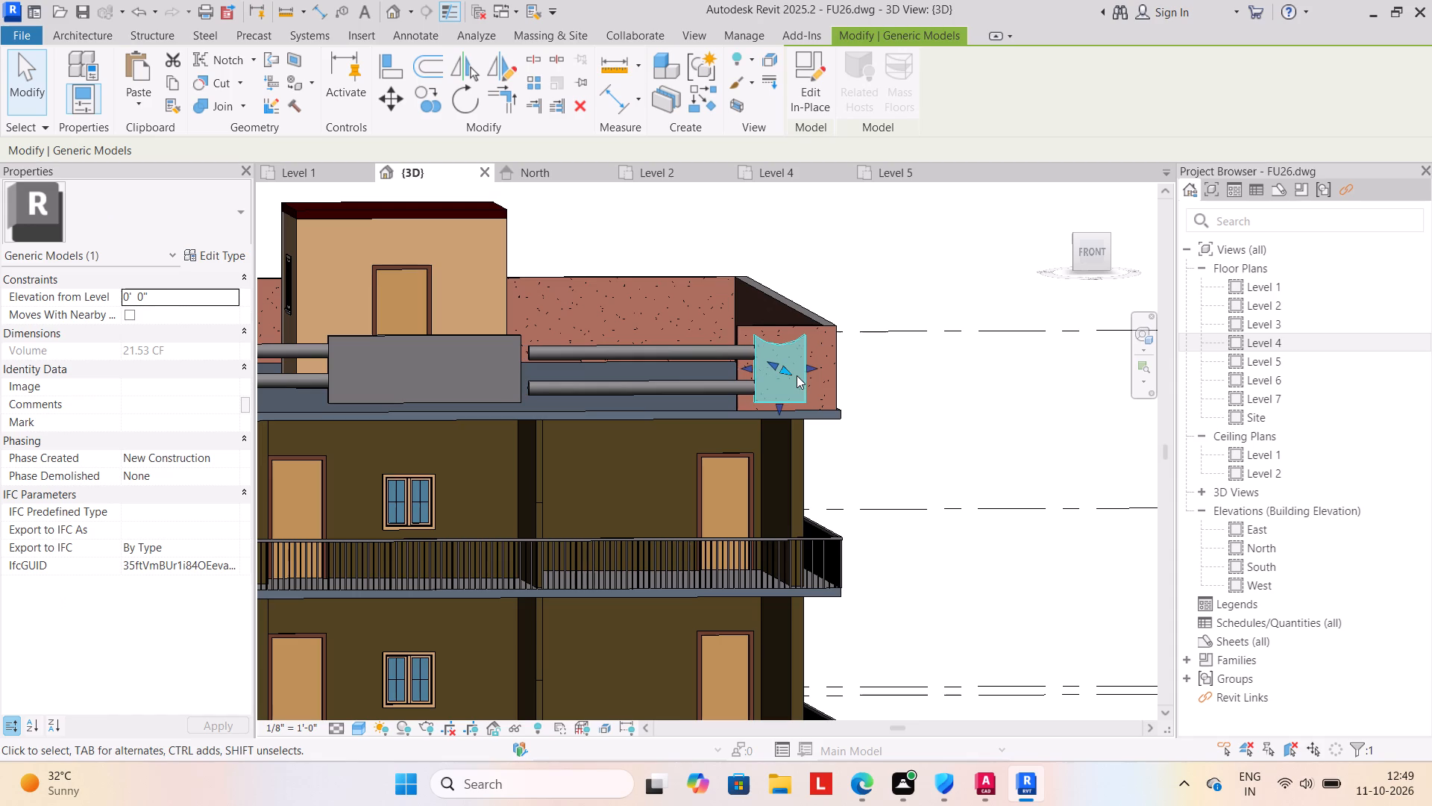
scroll(782, 343, "down", 5)
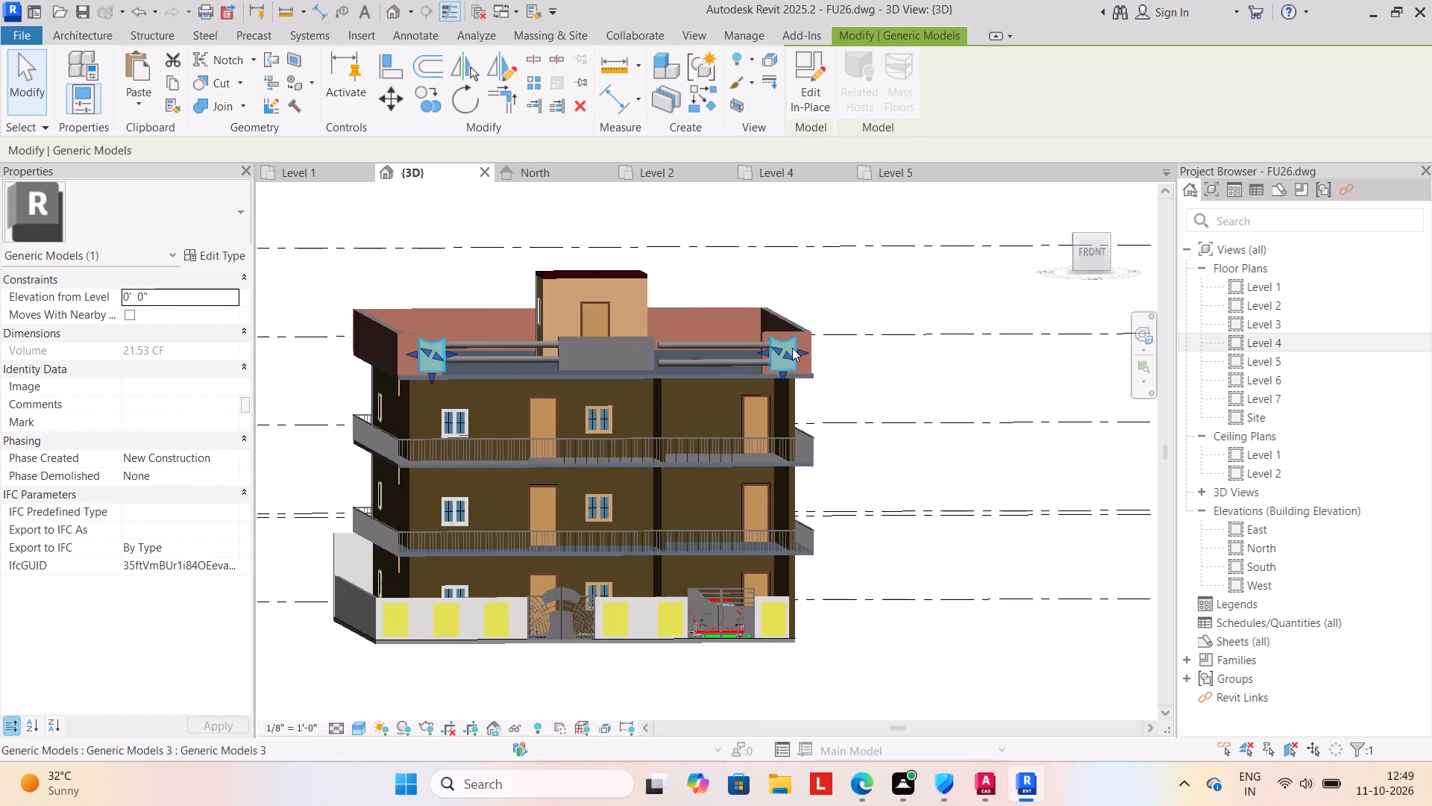
left_click(811, 287)
Stretch the right-hand pair of cylinders leftward until they meet the central block again.
scroll(743, 366, "up", 2)
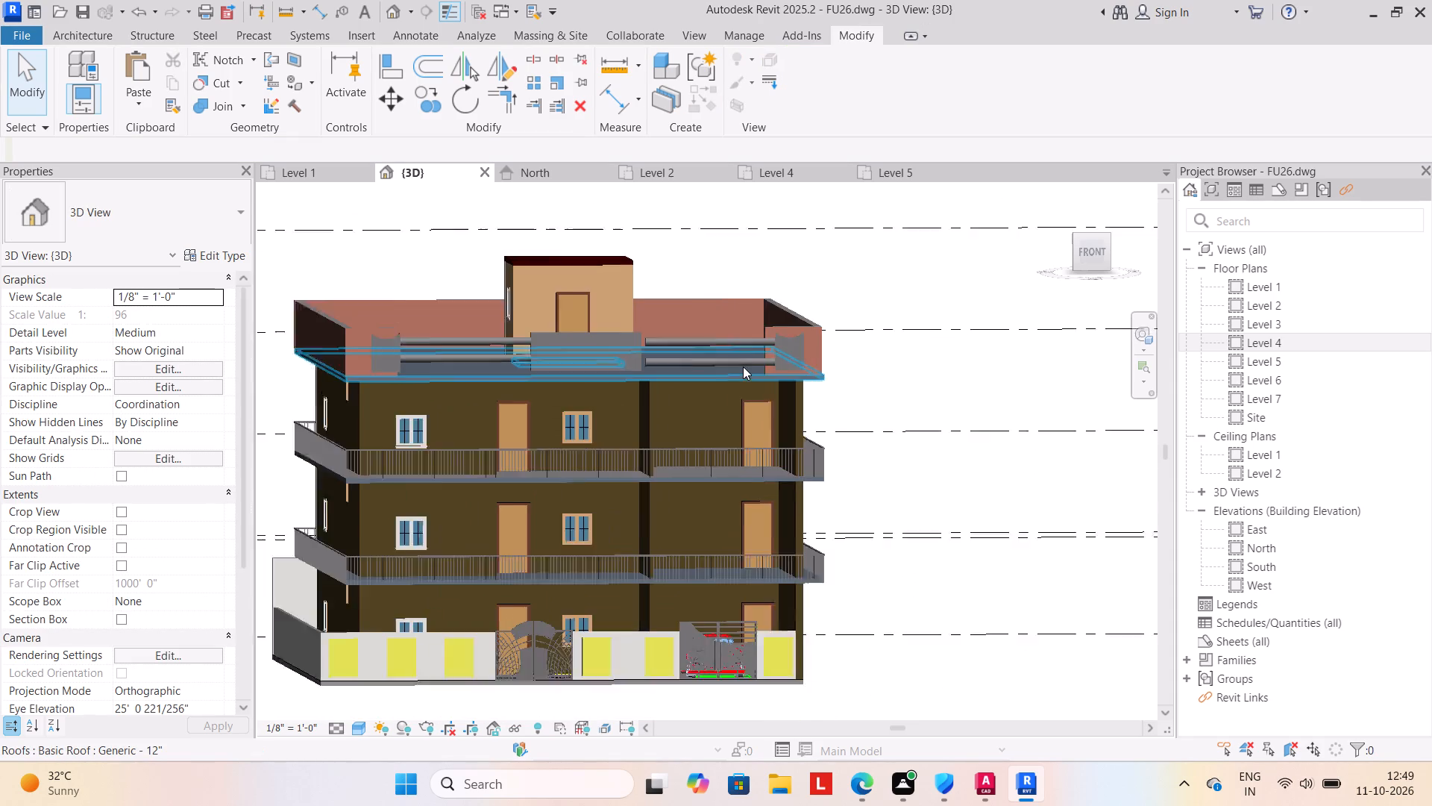
left_click(735, 356)
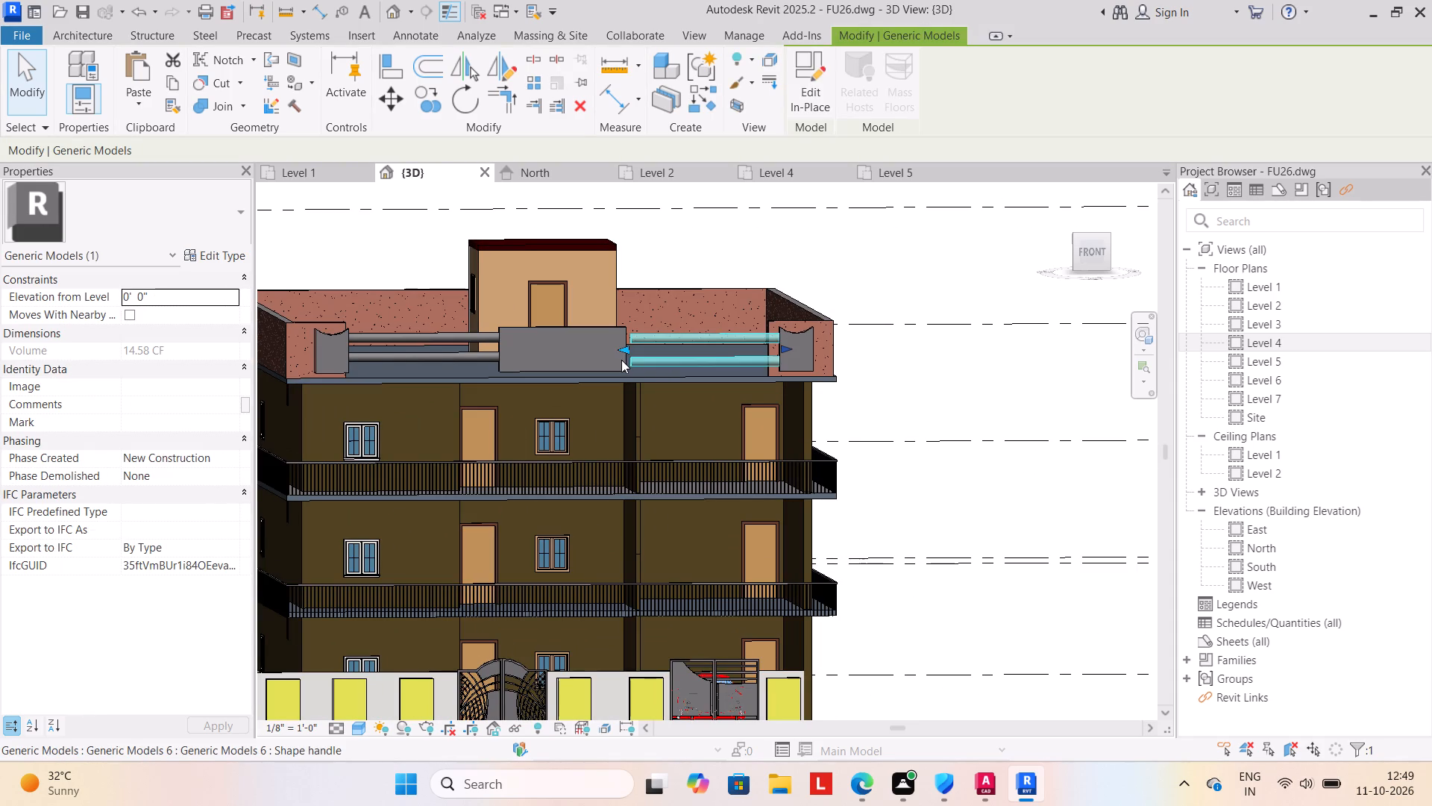
left_click(611, 347)
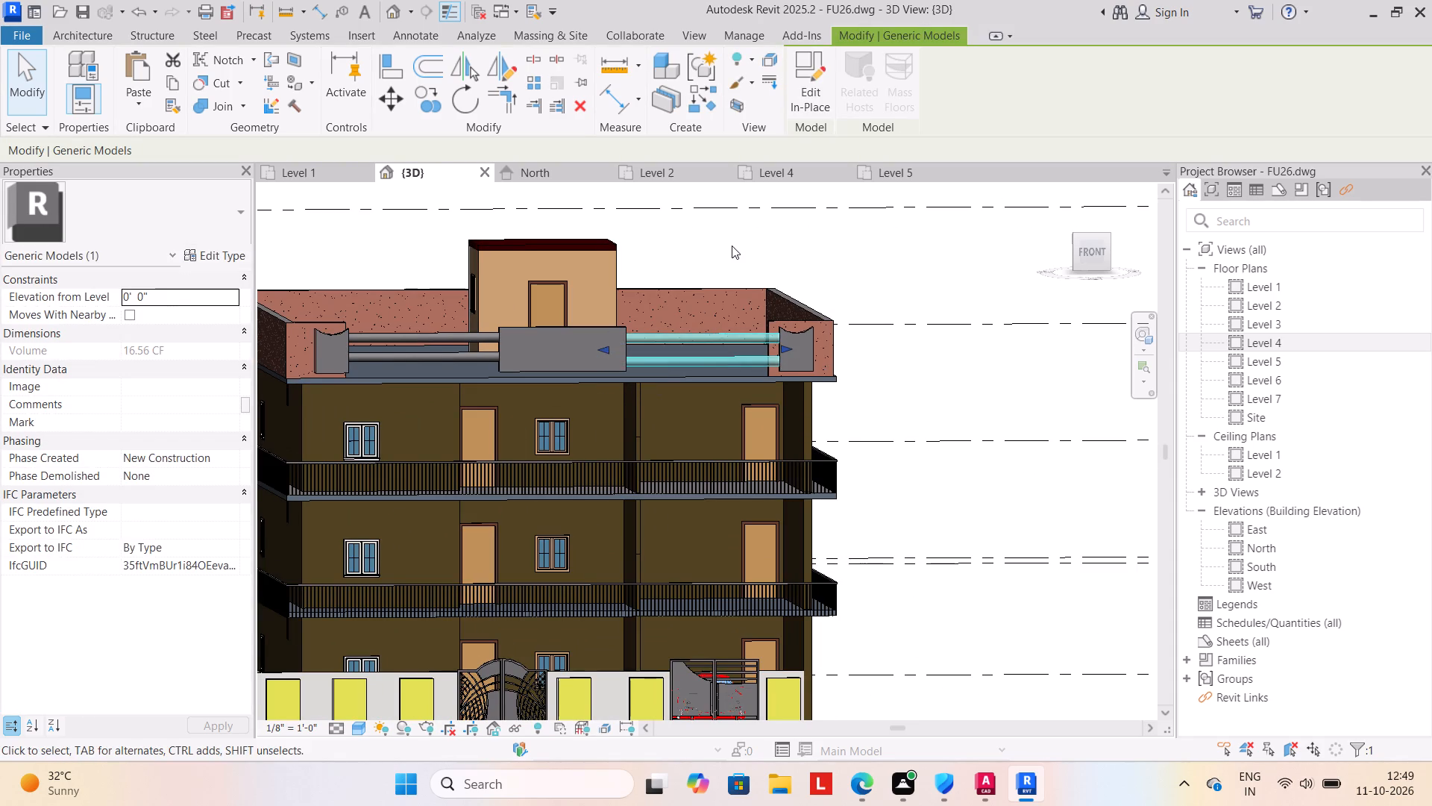
Nudge the curved-top parapet panels one increment to the left along the front parapet.
left_click(732, 246)
scroll(805, 332, "up", 2)
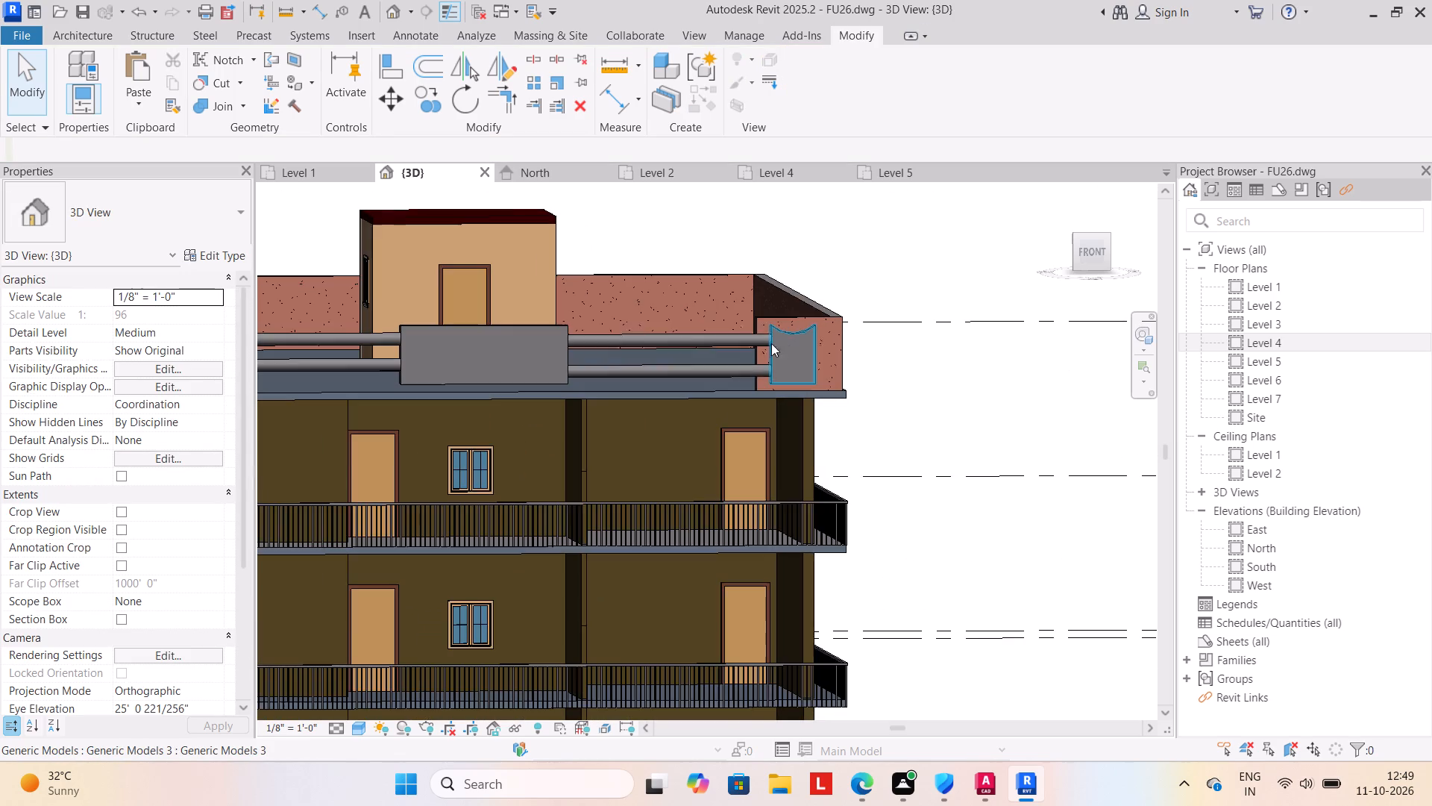
scroll(740, 334, "down", 4)
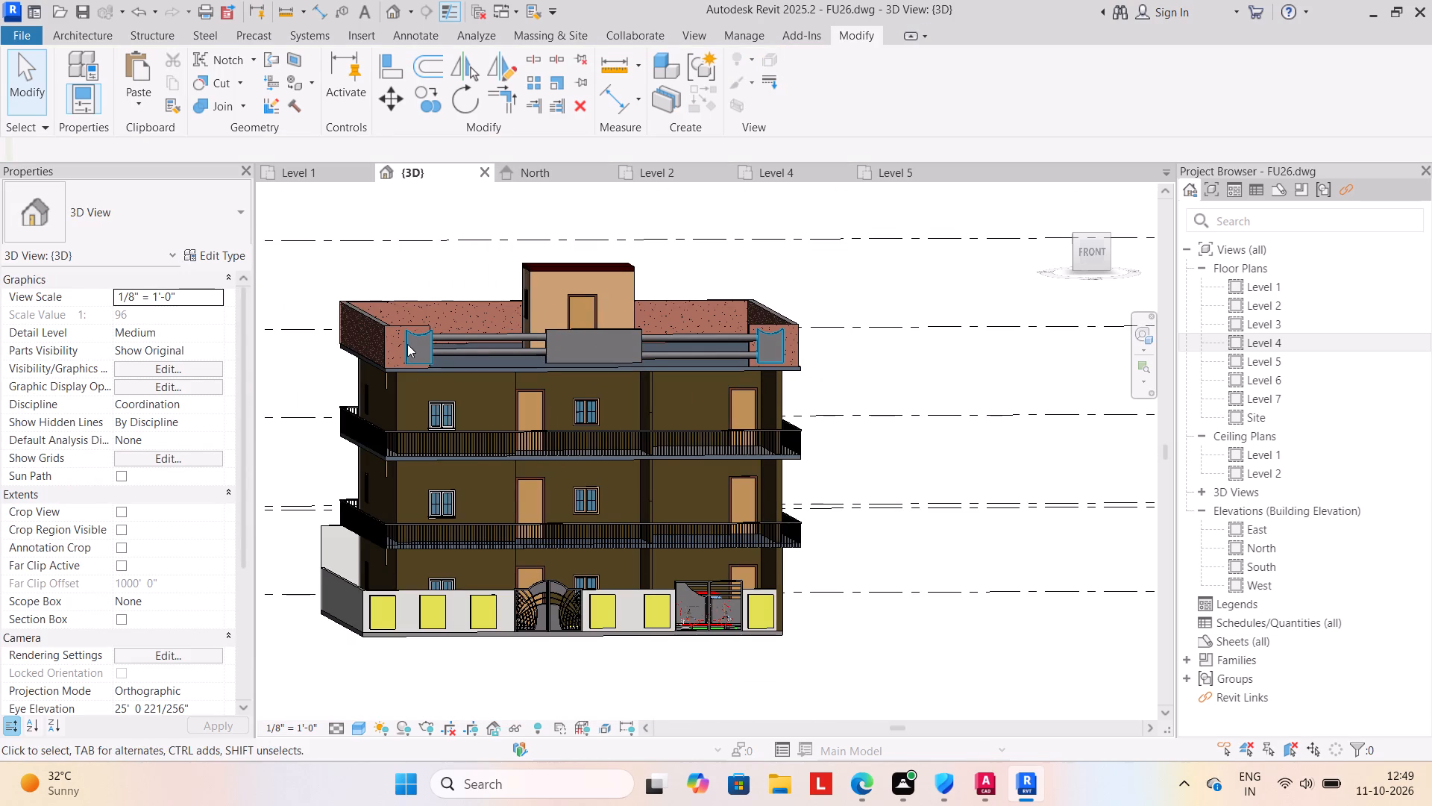
left_click(407, 344)
key("Left")
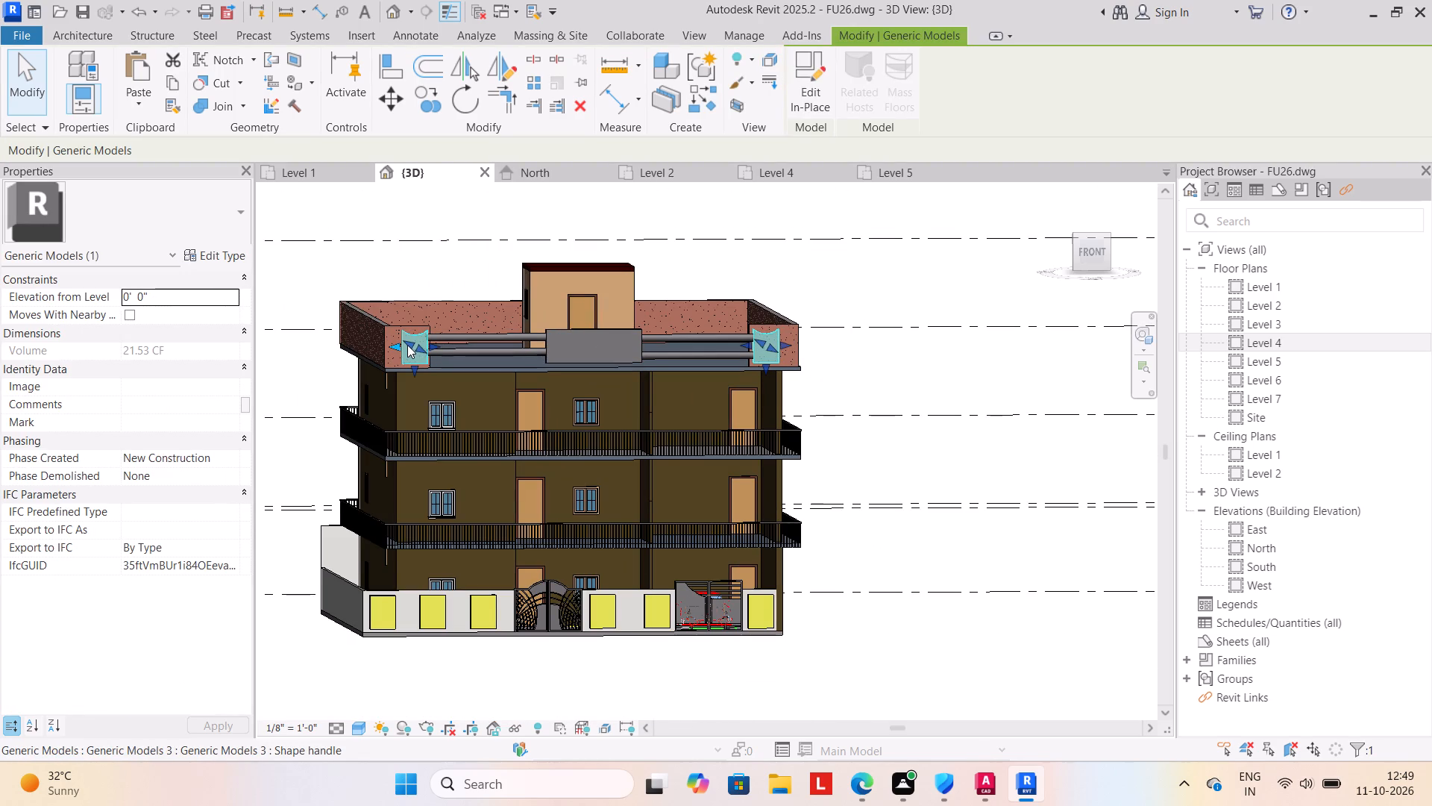
left_click(456, 269)
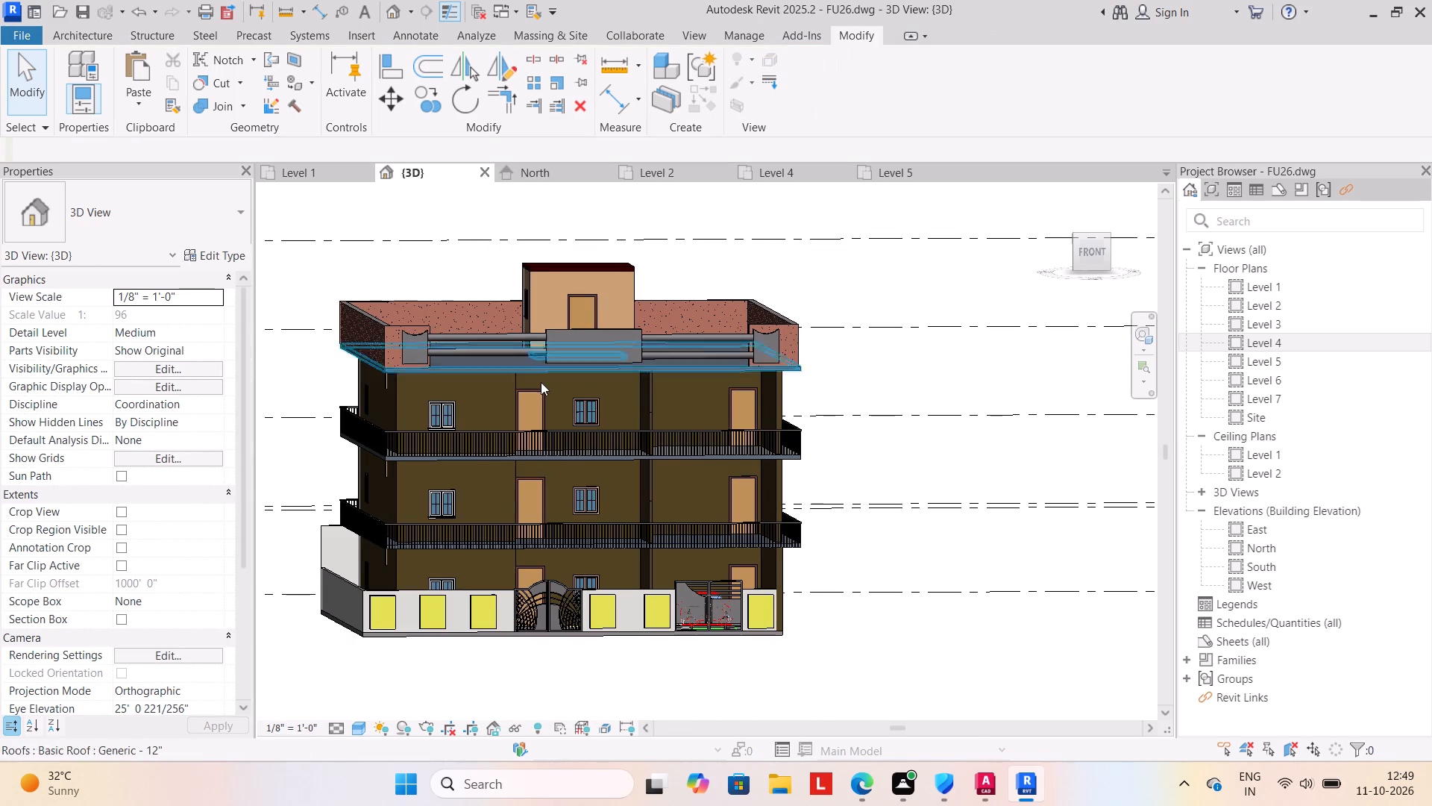
Examine the joints between the parapet panels, cylinders, central block and front parapet wall from above and from the corner.
middle_click_drag(559, 516, 535, 580, "shift")
scroll(441, 347, "up", 2)
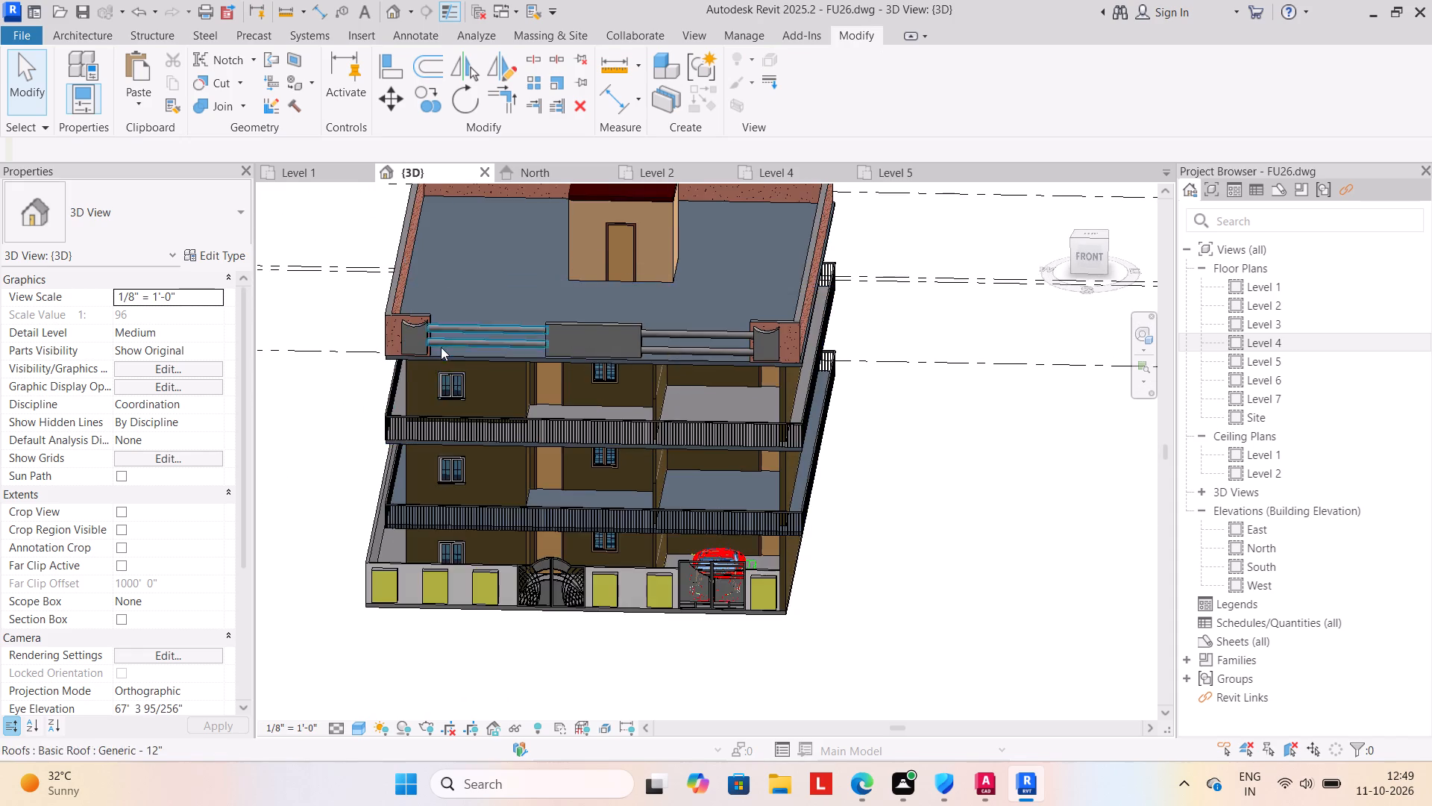
scroll(441, 347, "up", 5)
scroll(620, 352, "down", 4)
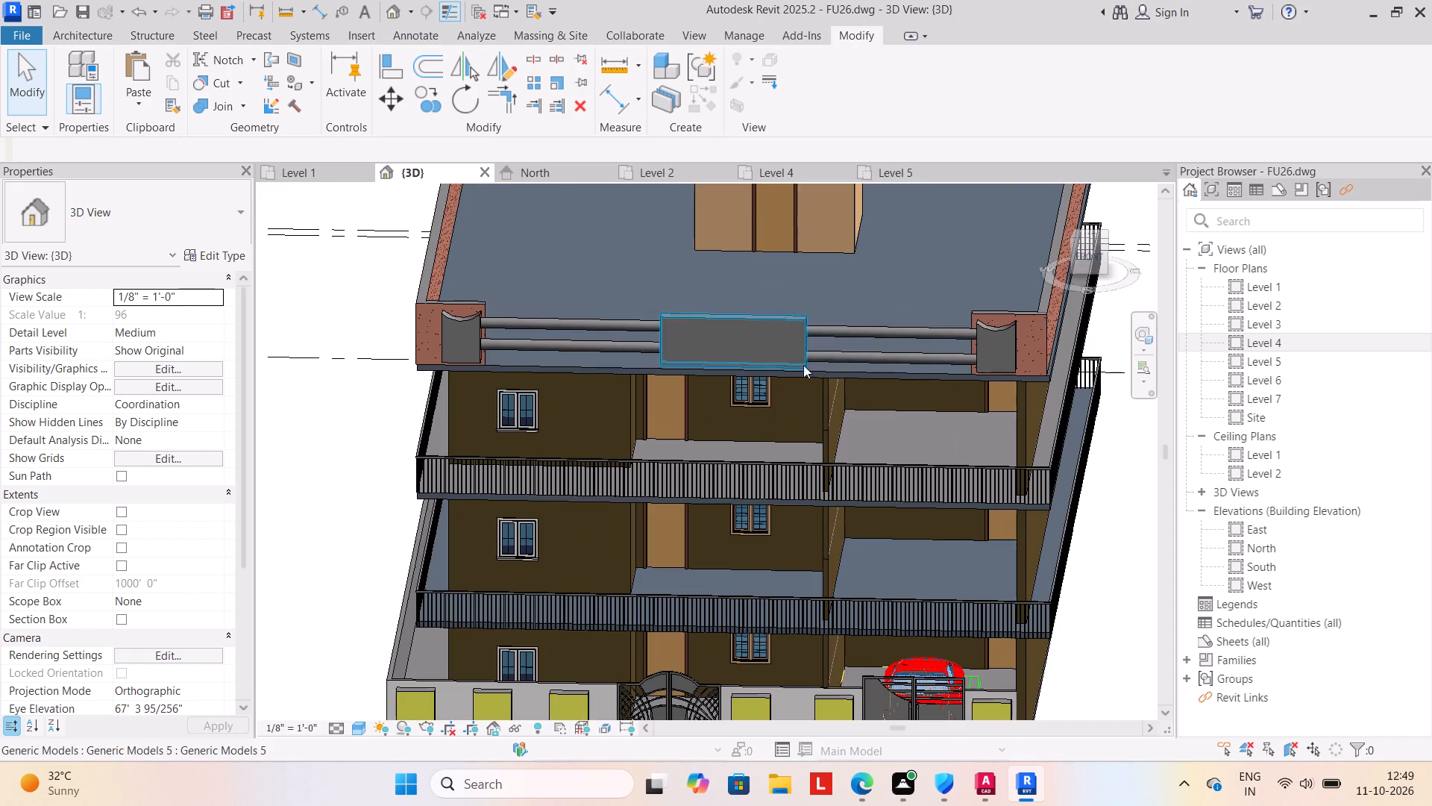
scroll(883, 334, "up", 1)
middle_click_drag(881, 334, 739, 305)
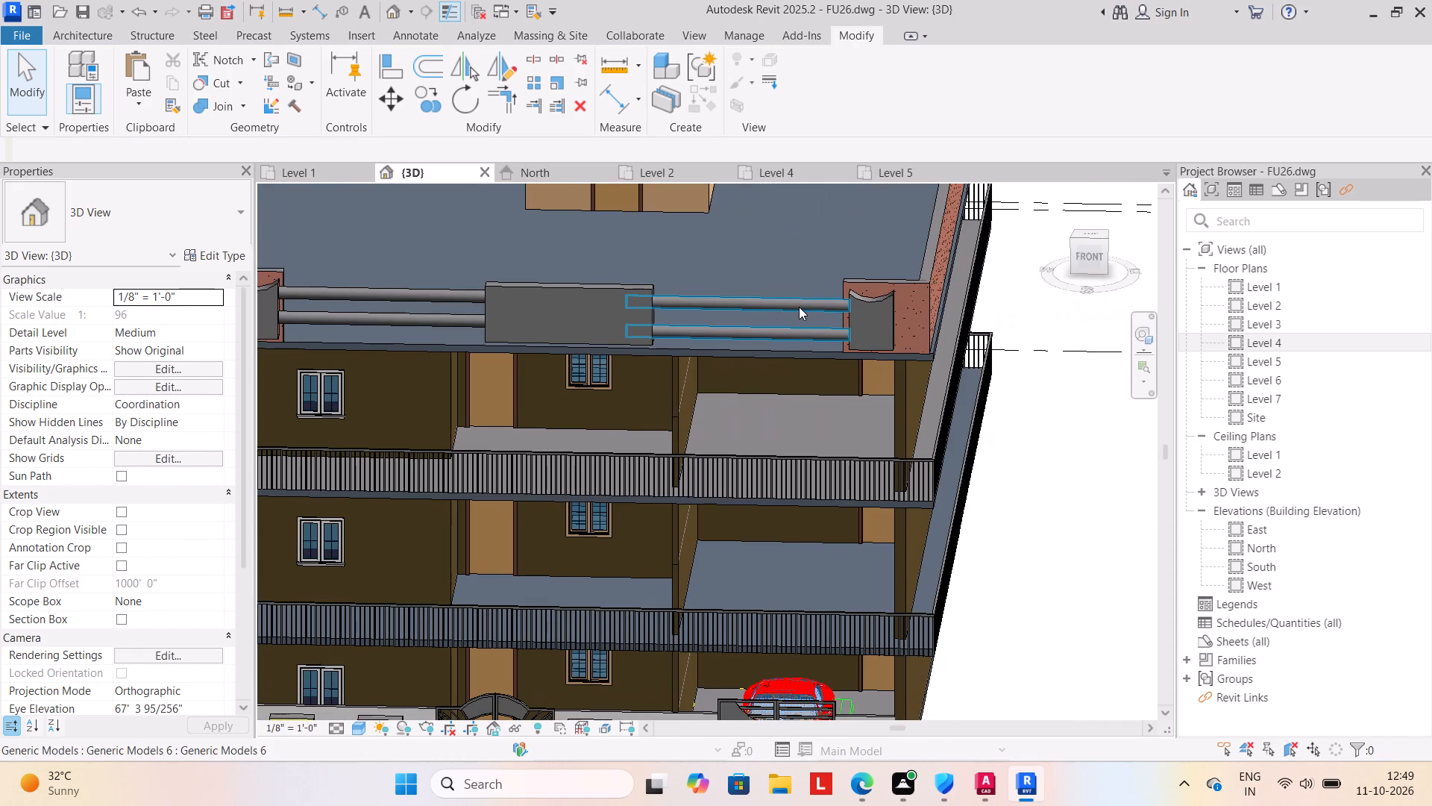
left_click(800, 307)
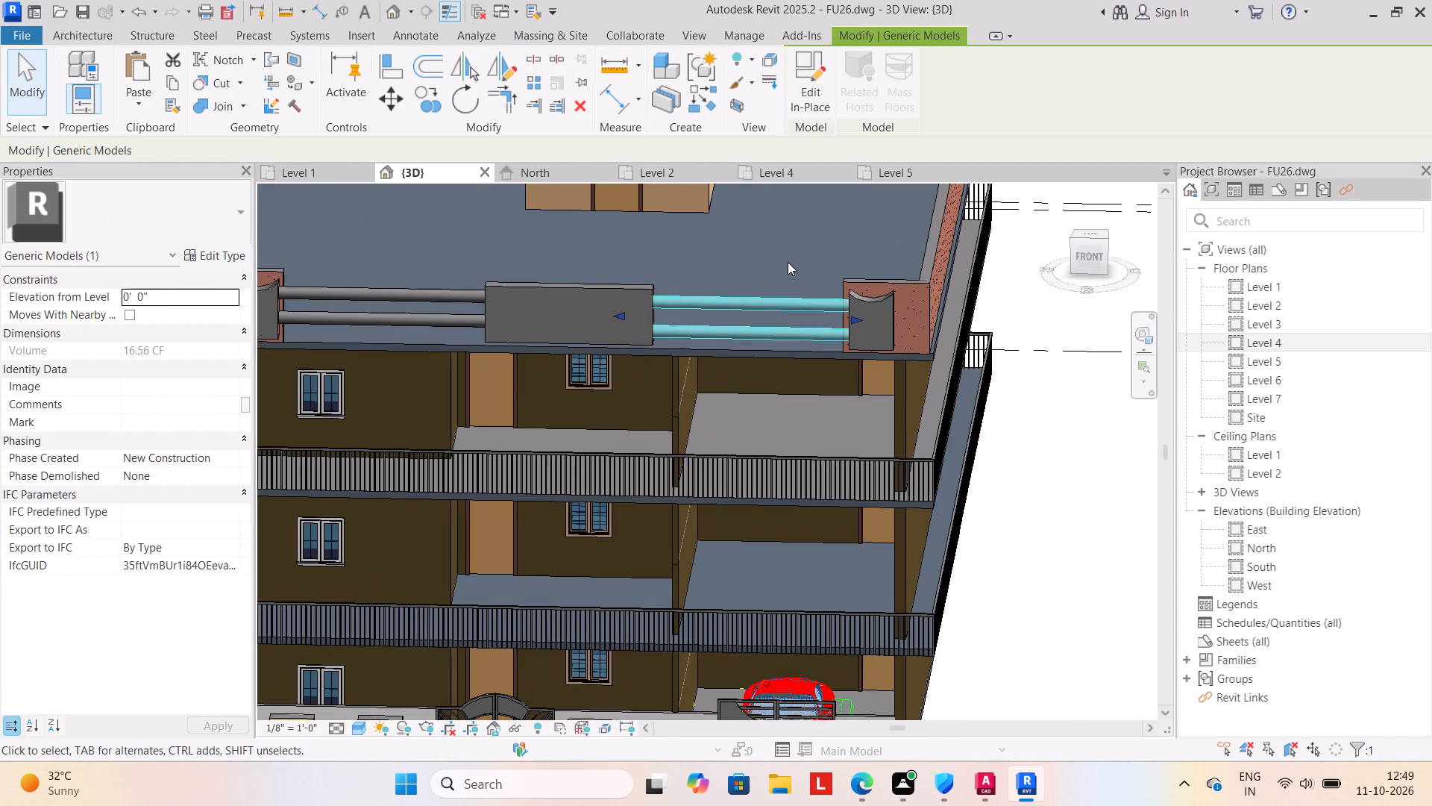
left_click(788, 261)
scroll(788, 294, "down", 6)
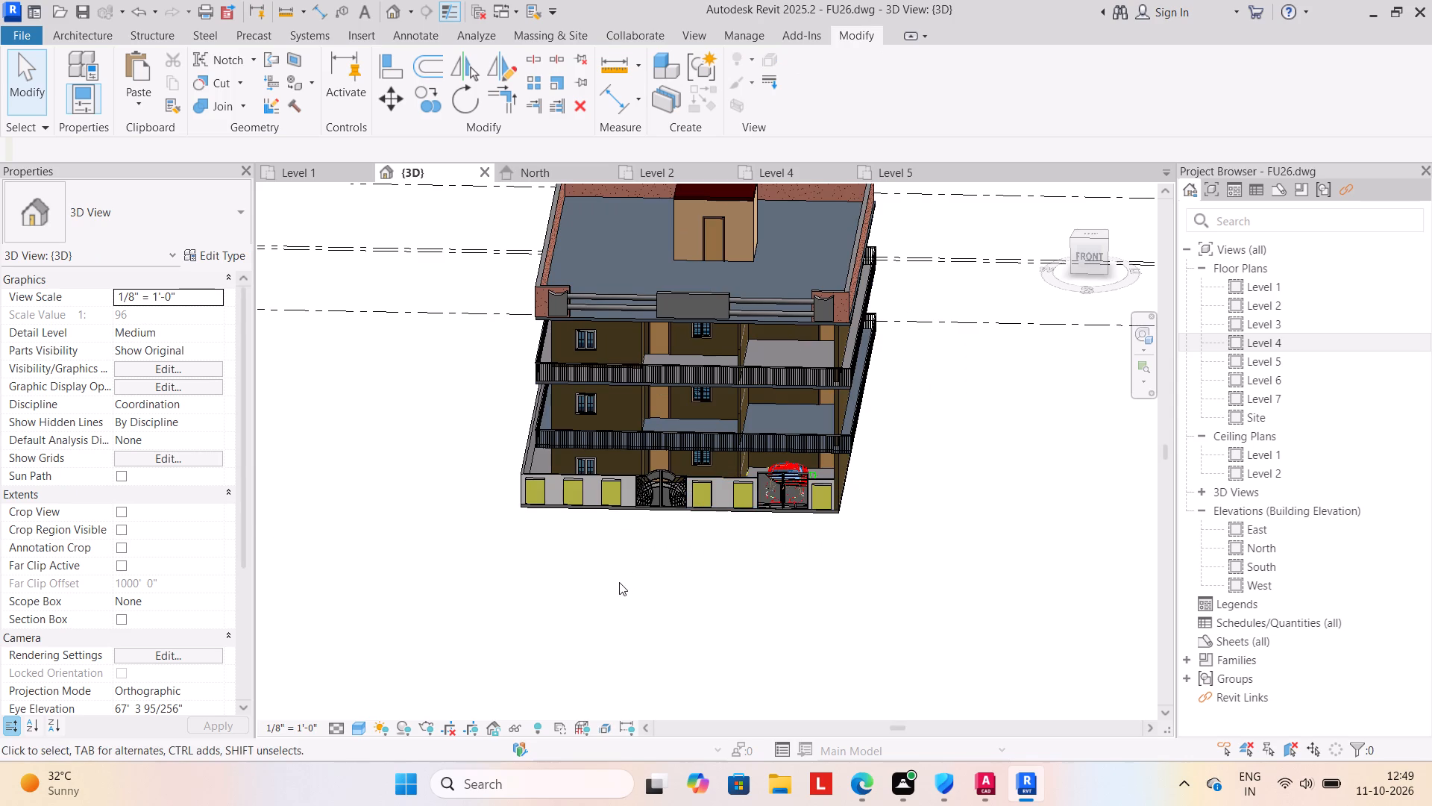
middle_click_drag(719, 572, 617, 546, "shift")
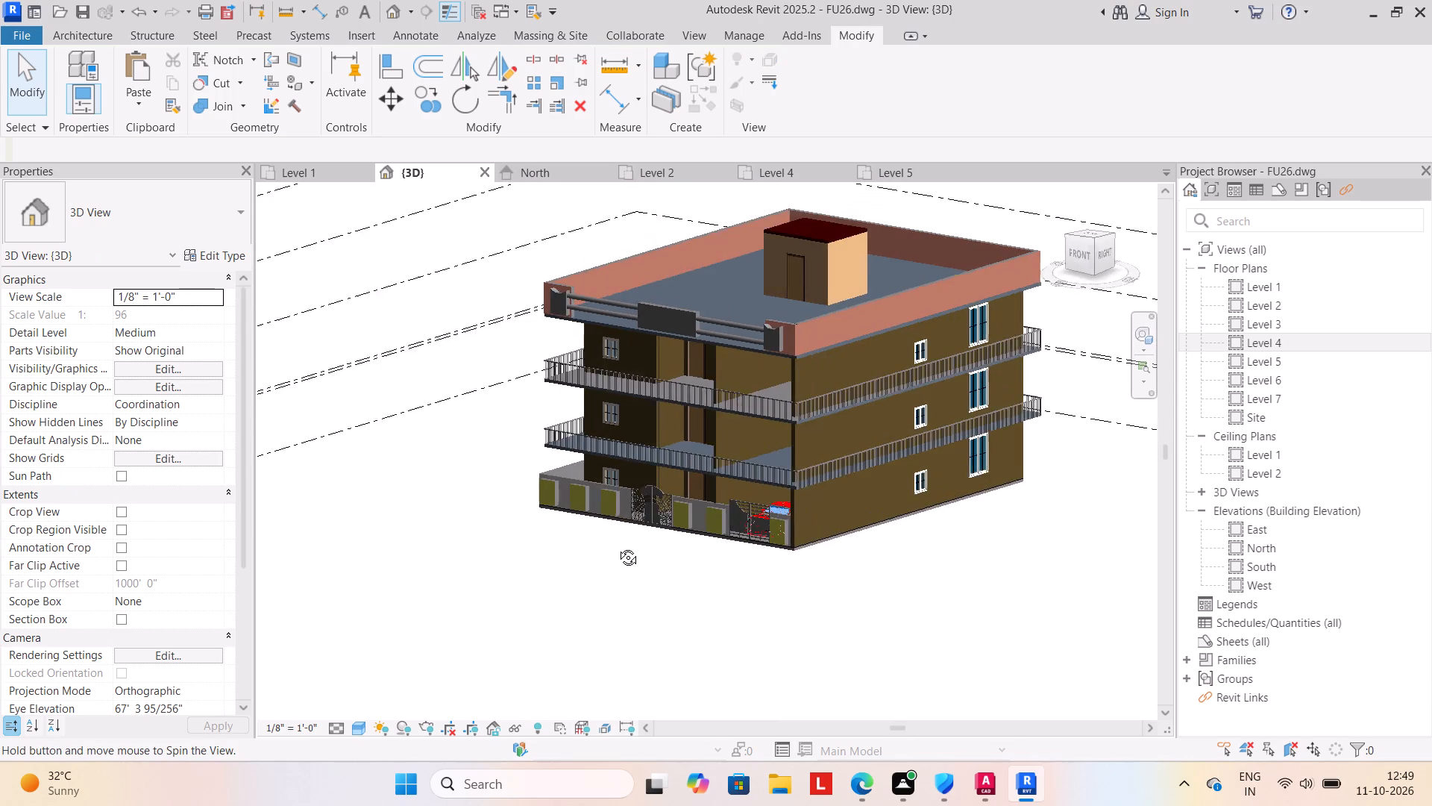
middle_click_drag(617, 546, 735, 509, "shift")
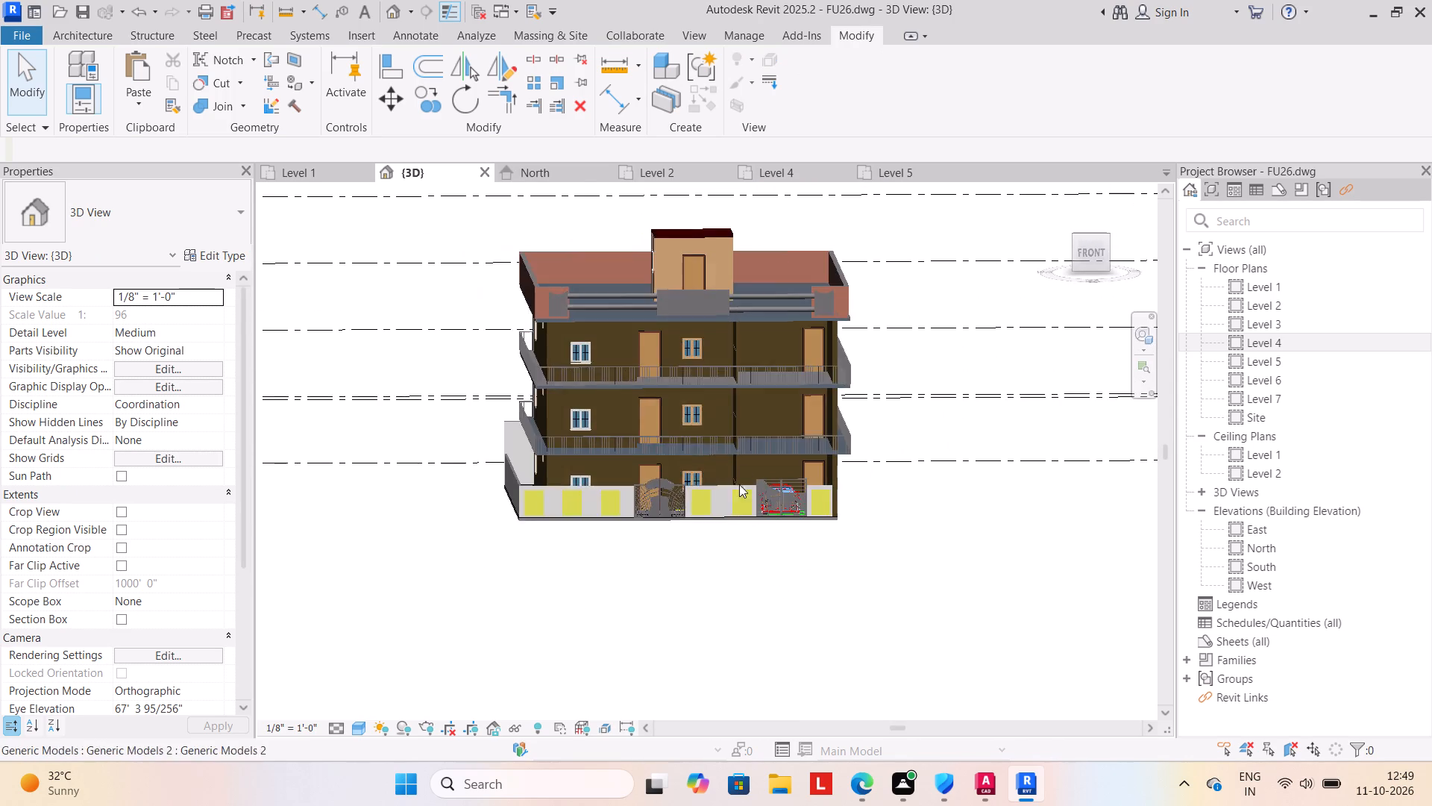
Split the front parapet wall at the right-hand curved-top panel's inner edge and delete the narrow strip projecting toward the central block.
scroll(813, 312, "up", 7)
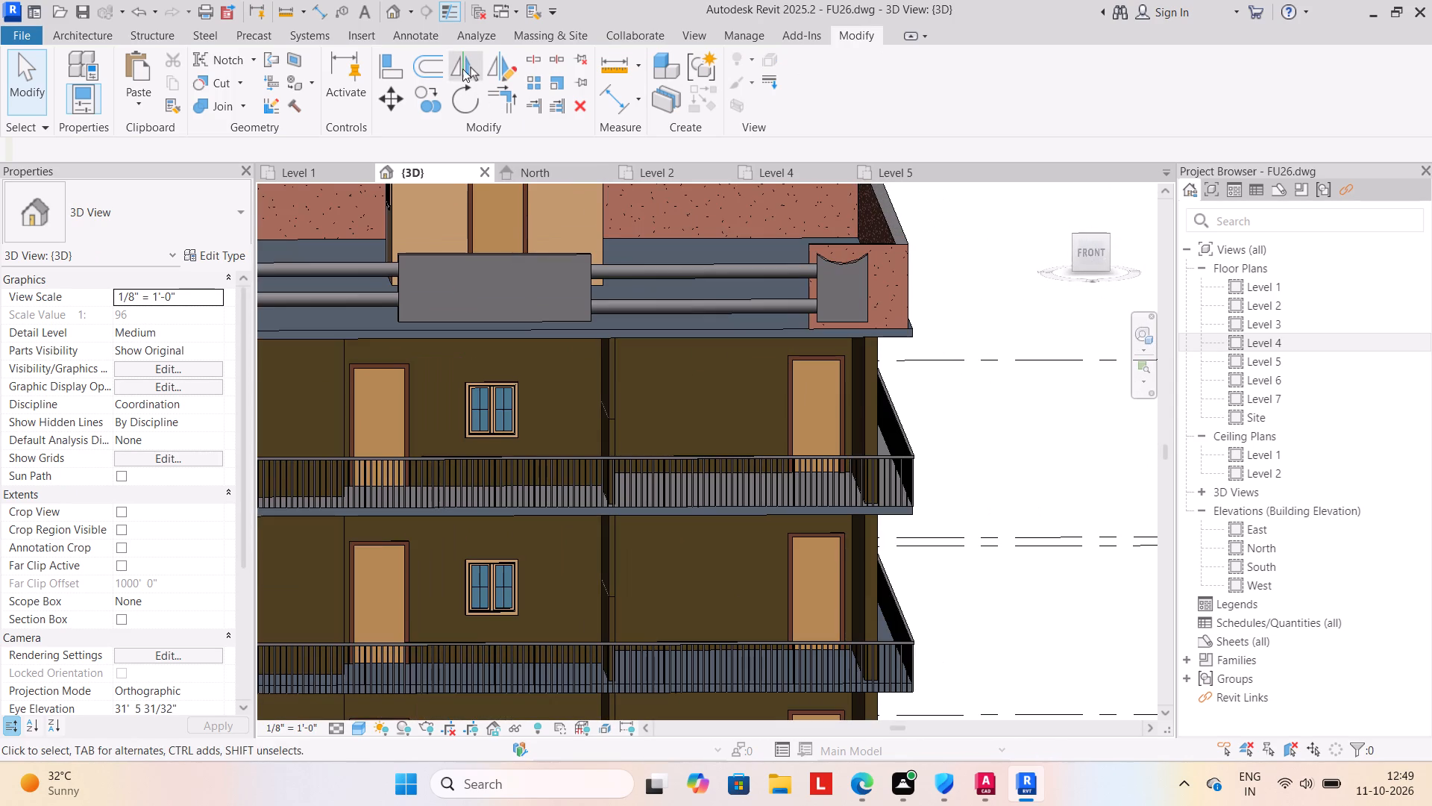
left_click(533, 54)
scroll(808, 252, "up", 1)
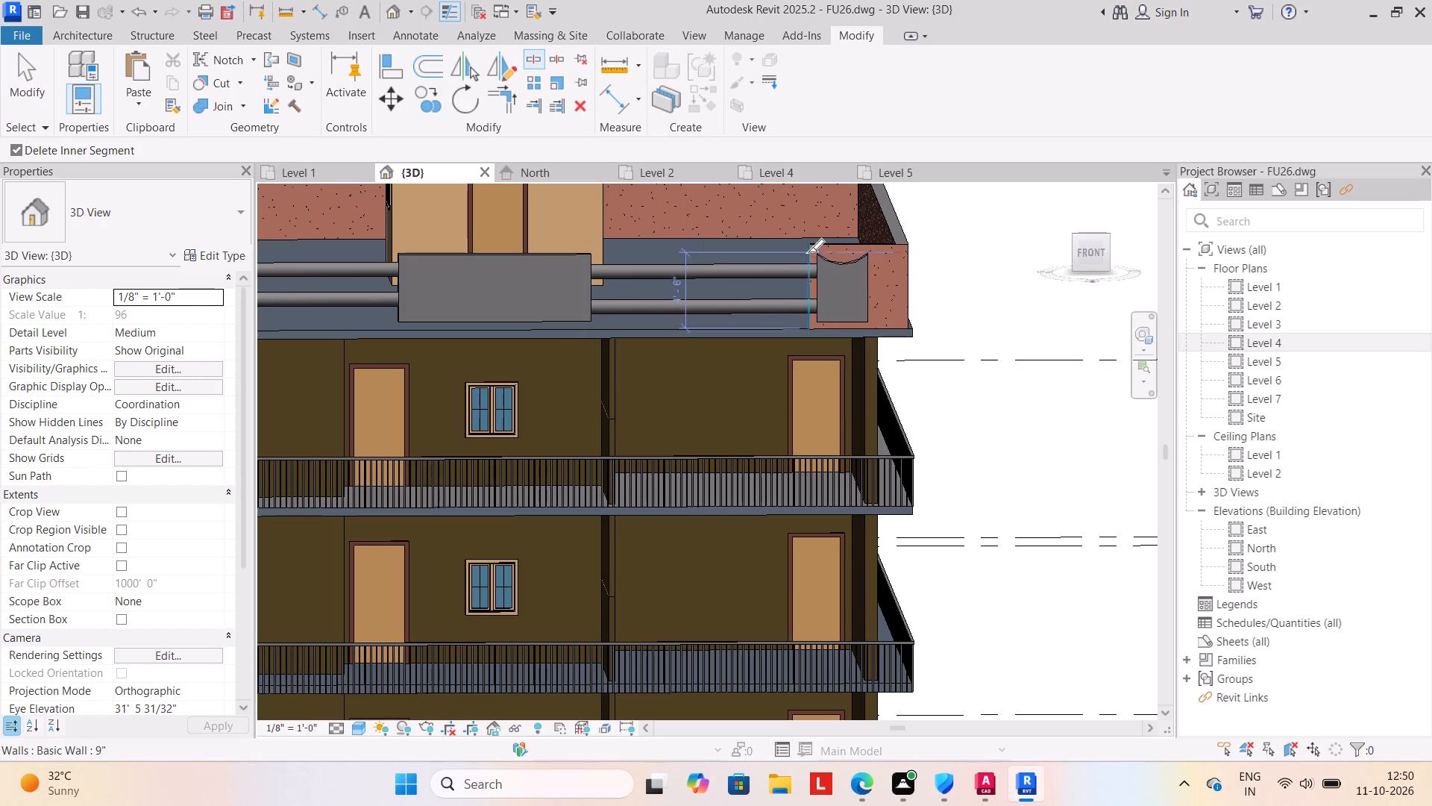
scroll(808, 252, "up", 4)
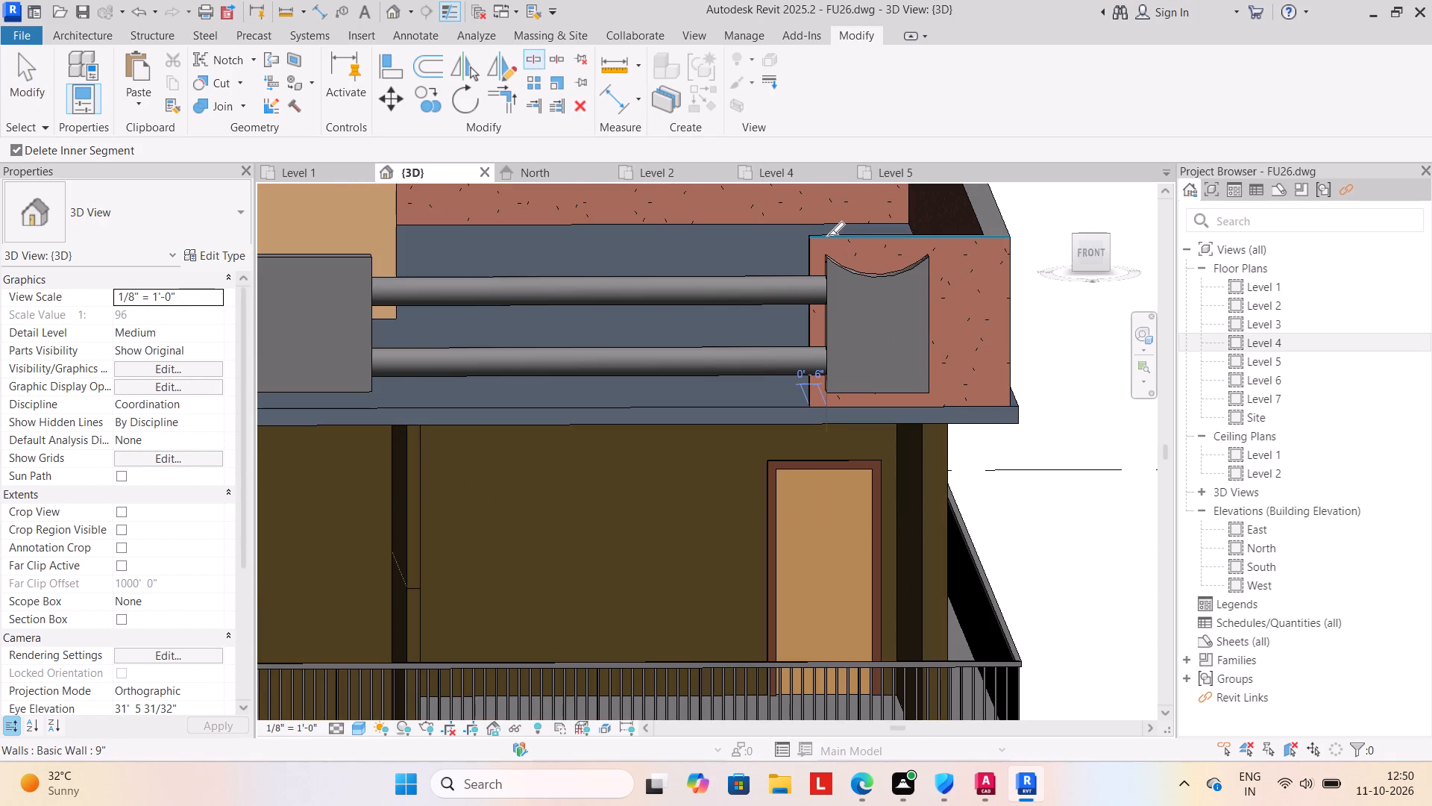
left_click(828, 235)
key("Escape")
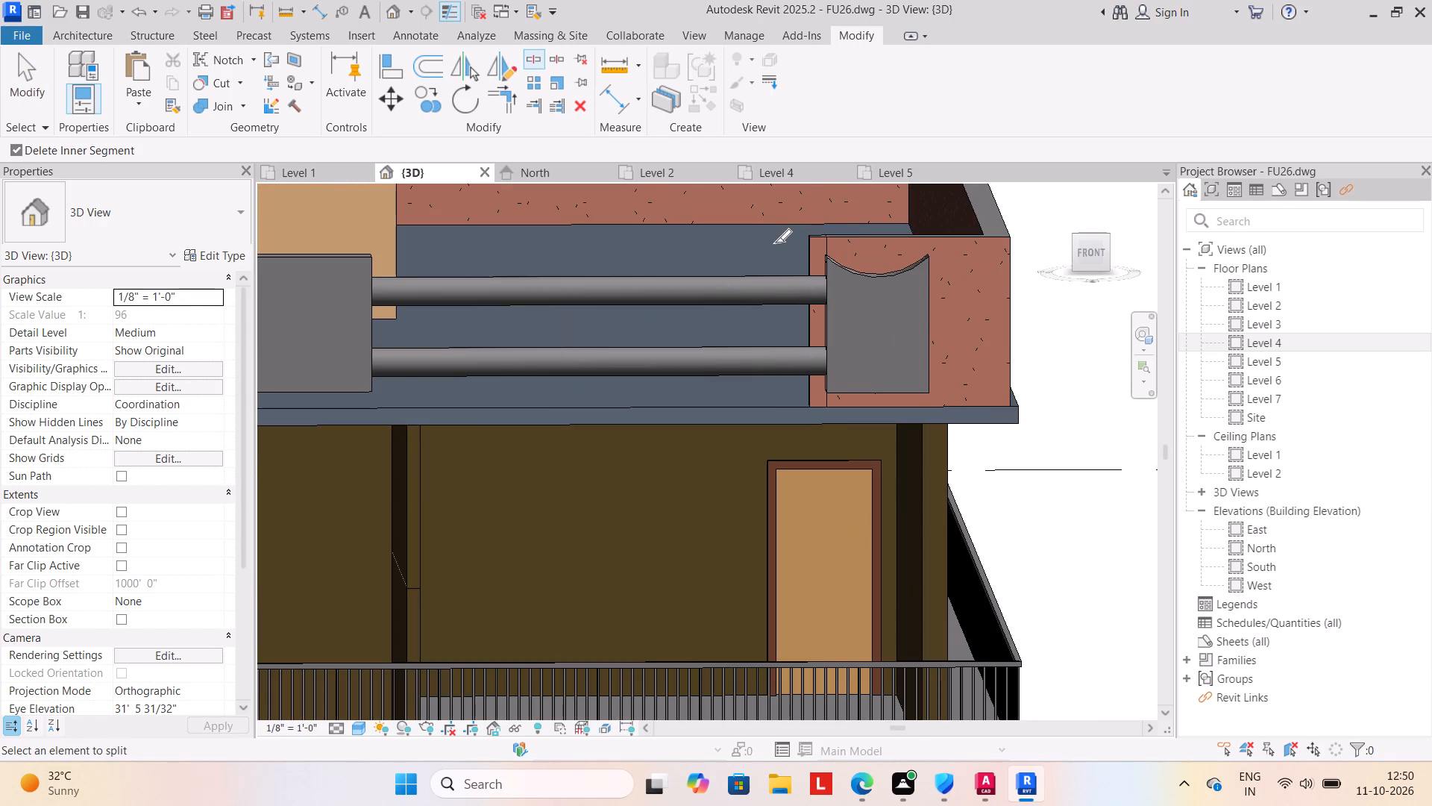
key("Escape")
left_click(813, 234)
key("Delete")
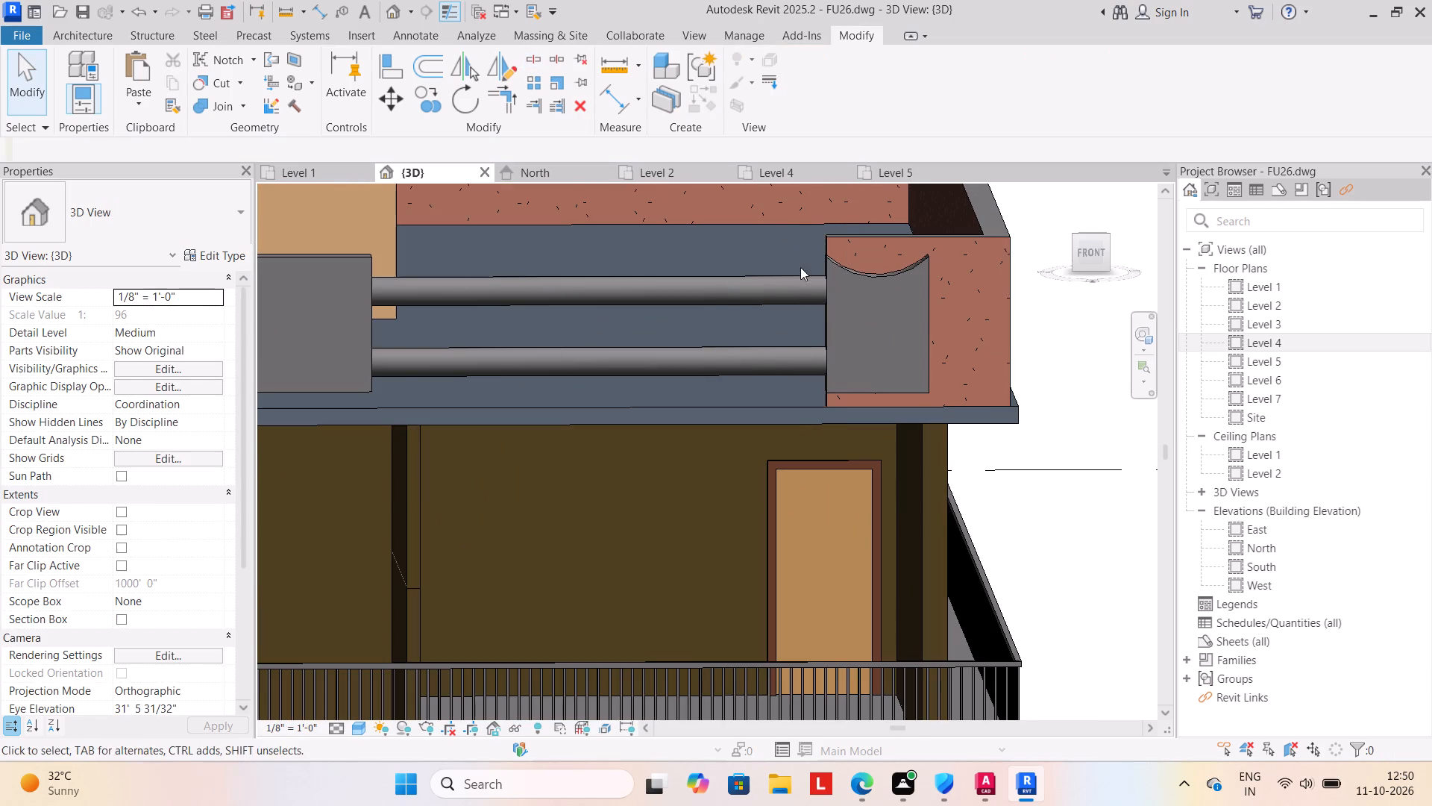
Examine the whole building from the front, both sides, above and below to review the opened parapet and balconies.
scroll(646, 432, "down", 9)
middle_click_drag(645, 447, 682, 426)
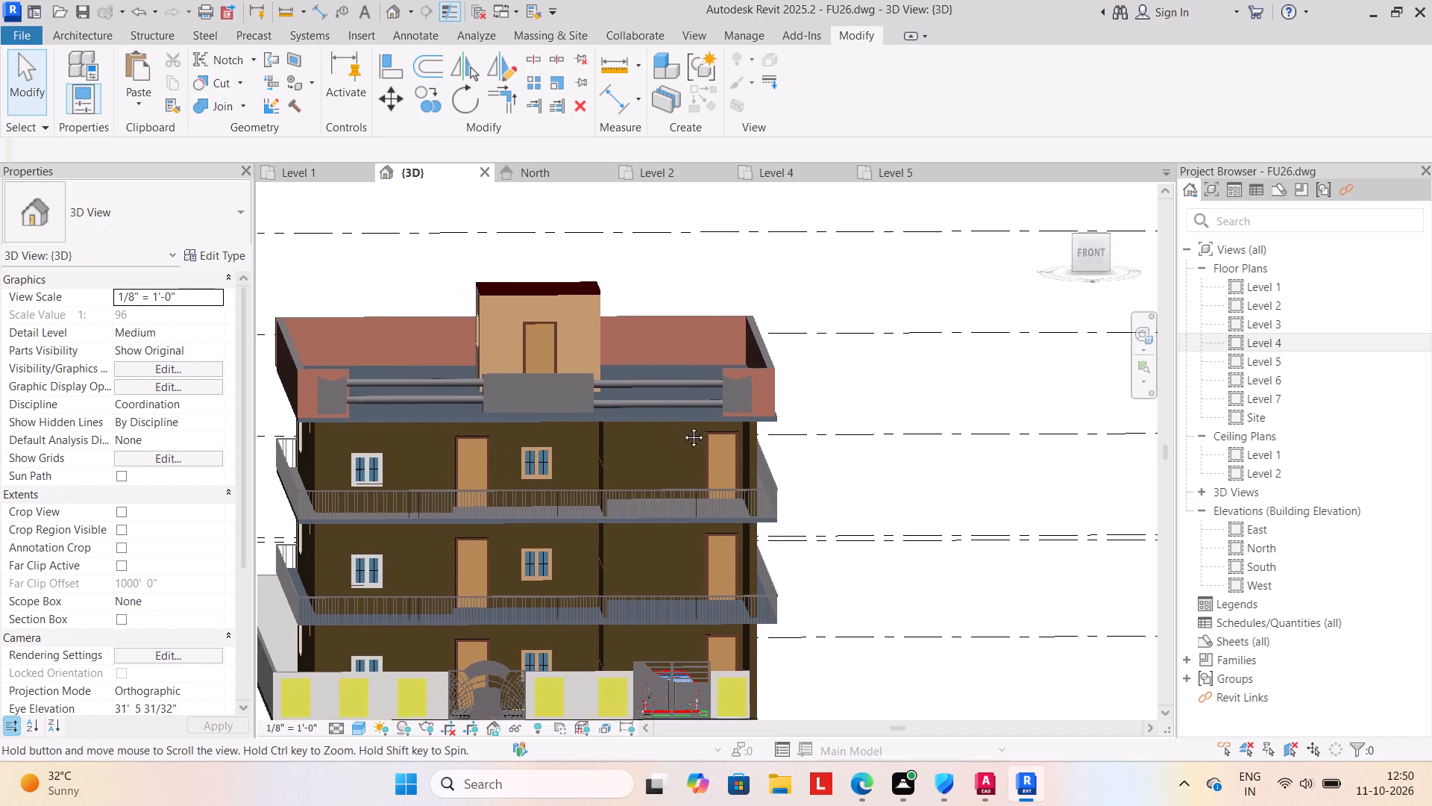
middle_click_drag(682, 426, 733, 413)
middle_click_drag(659, 555, 697, 614, "shift")
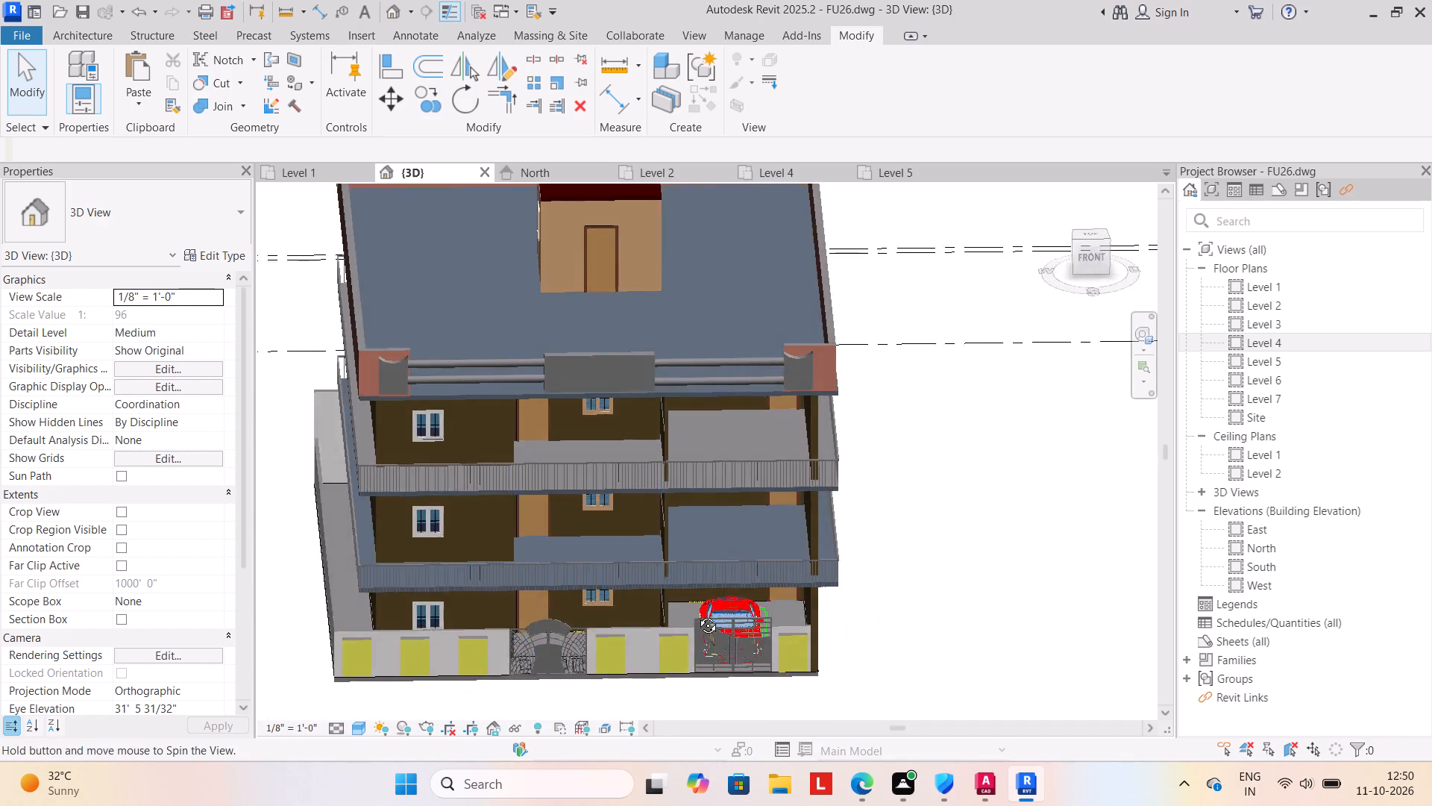
middle_click_drag(697, 614, 628, 552, "shift")
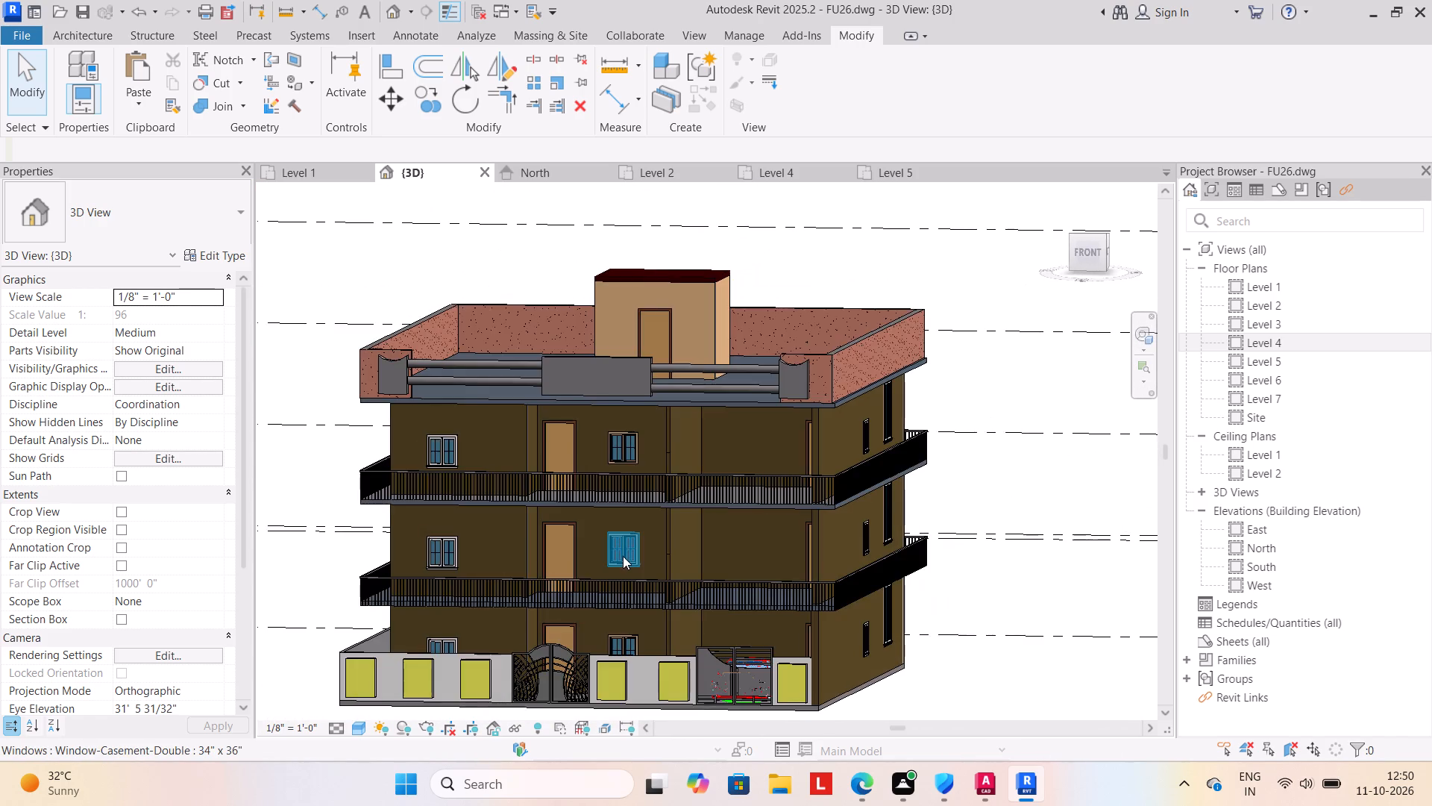
scroll(621, 554, "down", 1)
middle_click_drag(621, 554, 715, 452)
middle_click_drag(591, 603, 645, 612, "shift")
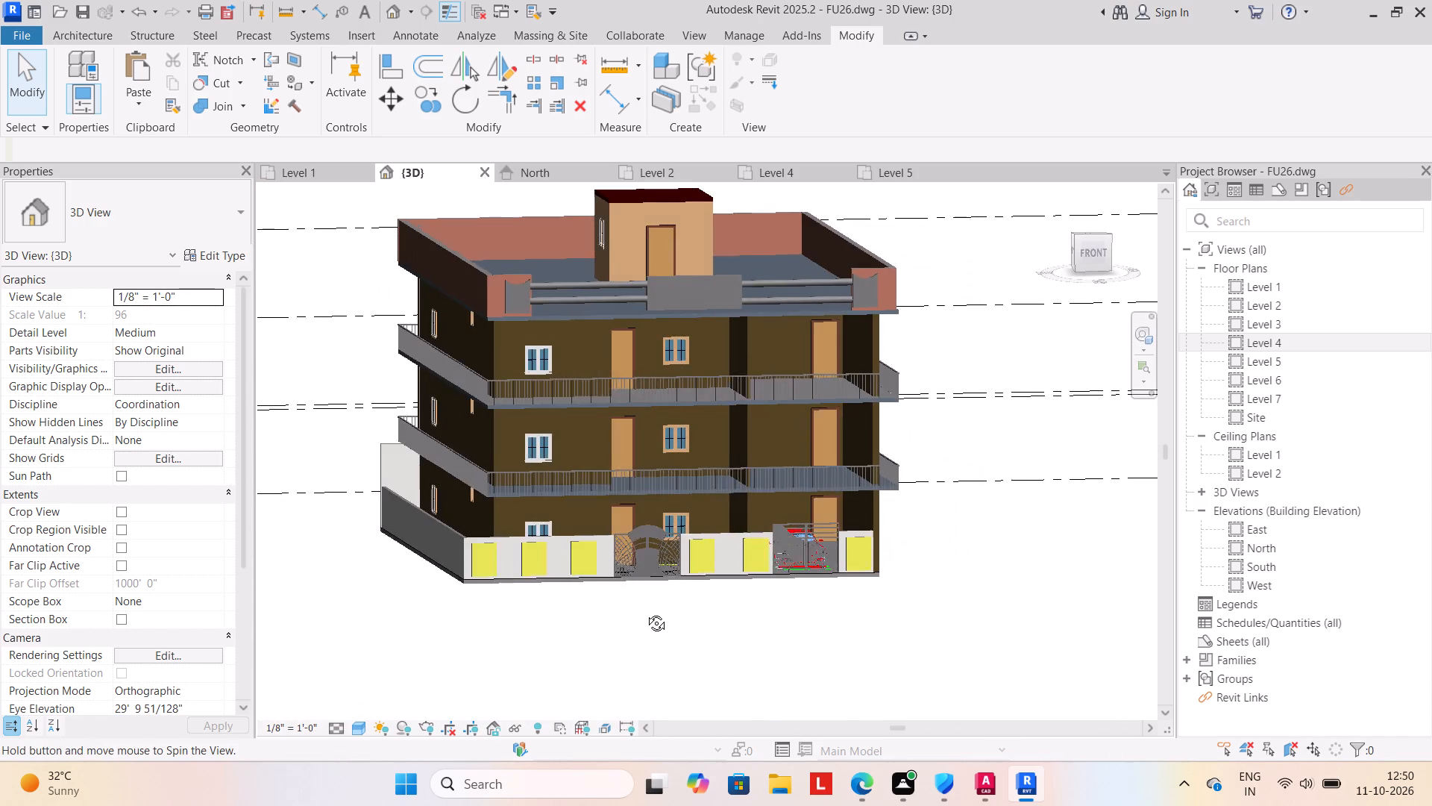
middle_click_drag(645, 612, 615, 605, "shift")
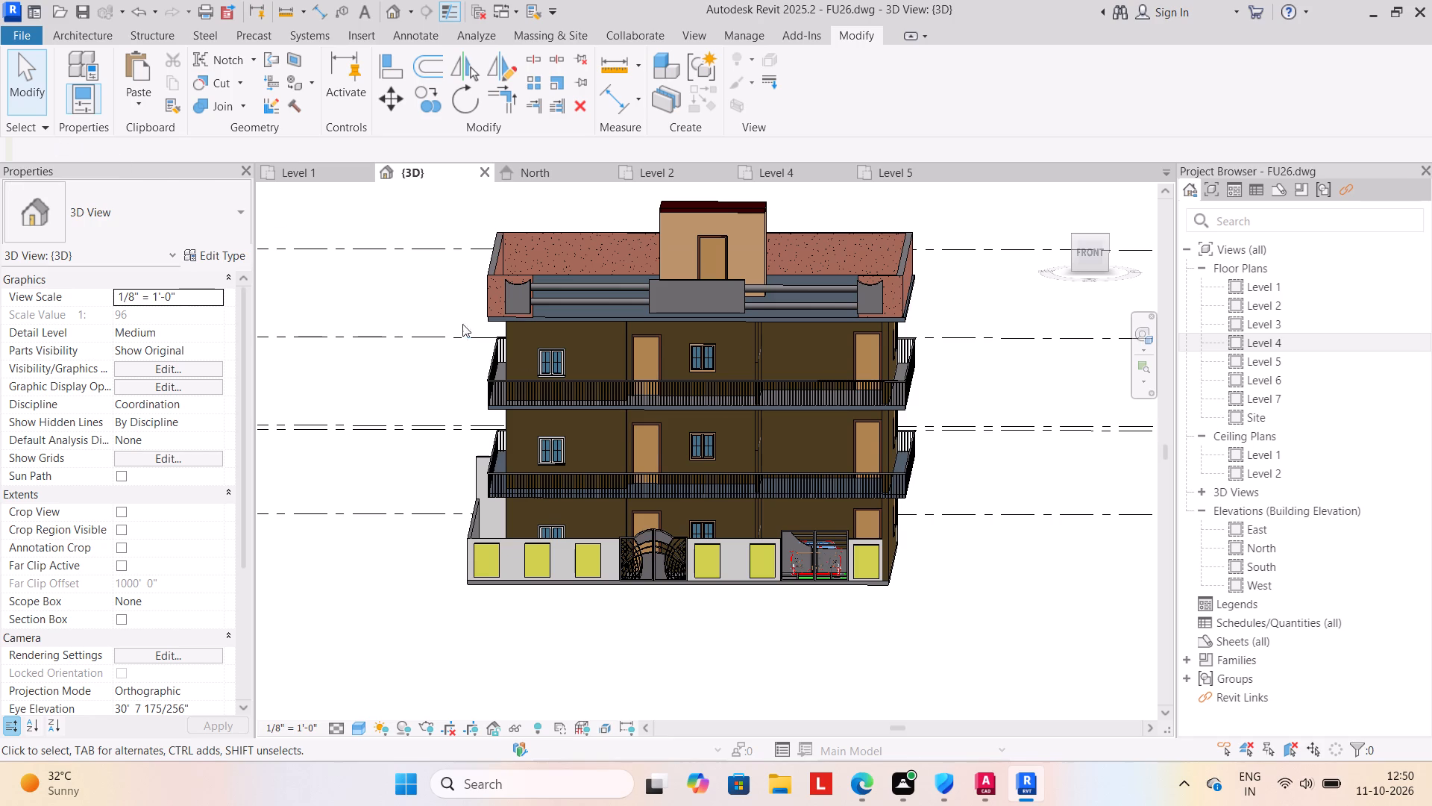
middle_click_drag(745, 610, 753, 545)
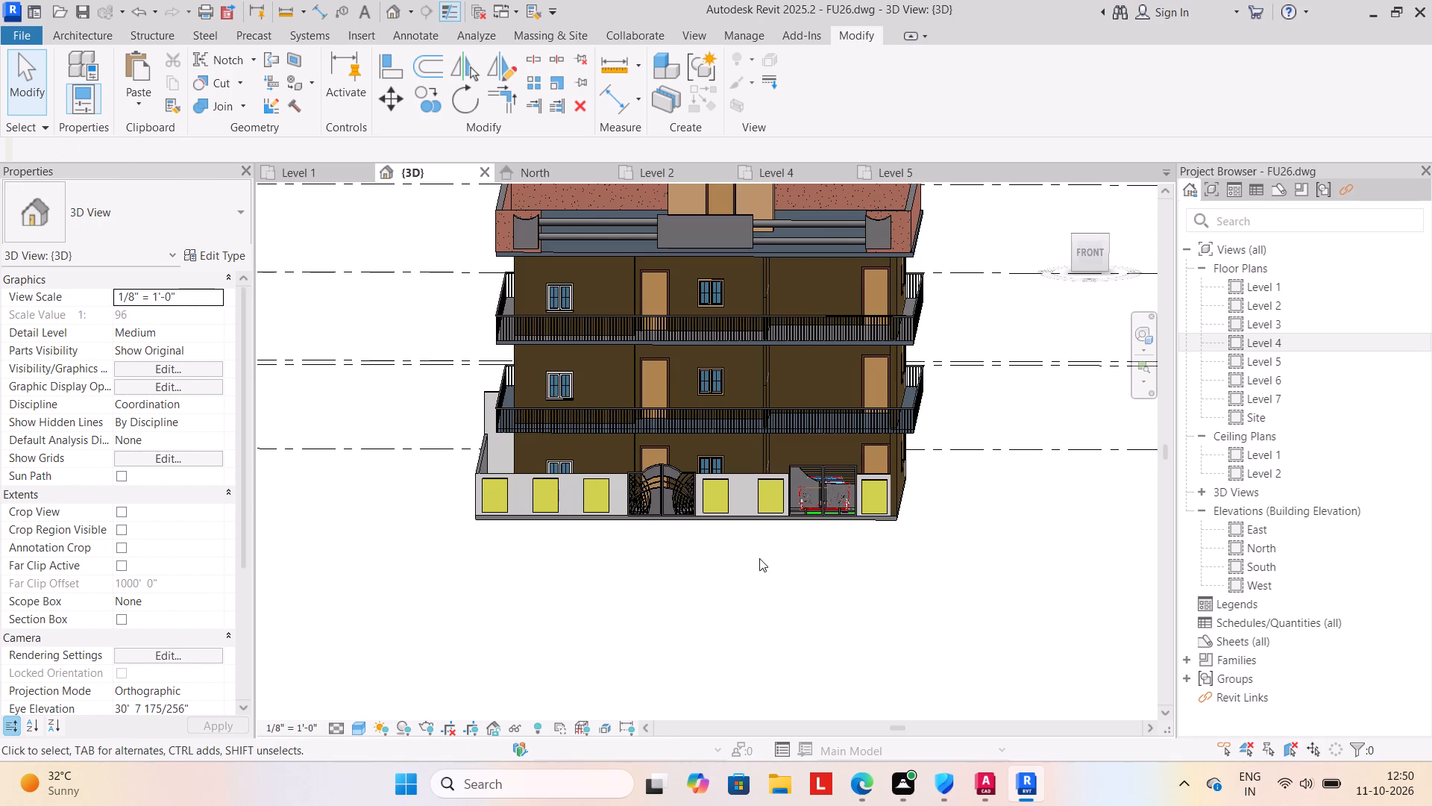
scroll(727, 559, "down", 2)
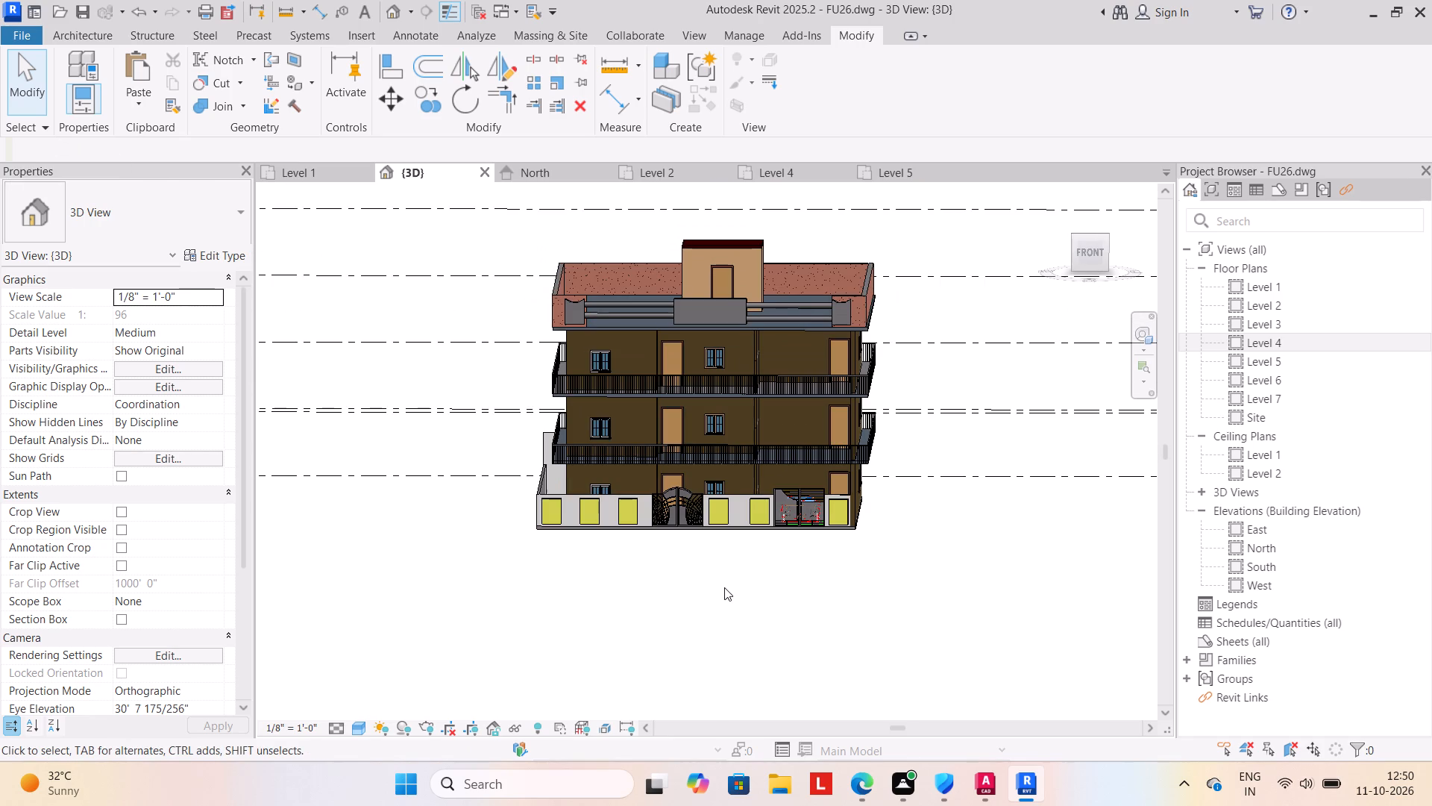
middle_click_drag(673, 602, 679, 539, "shift")
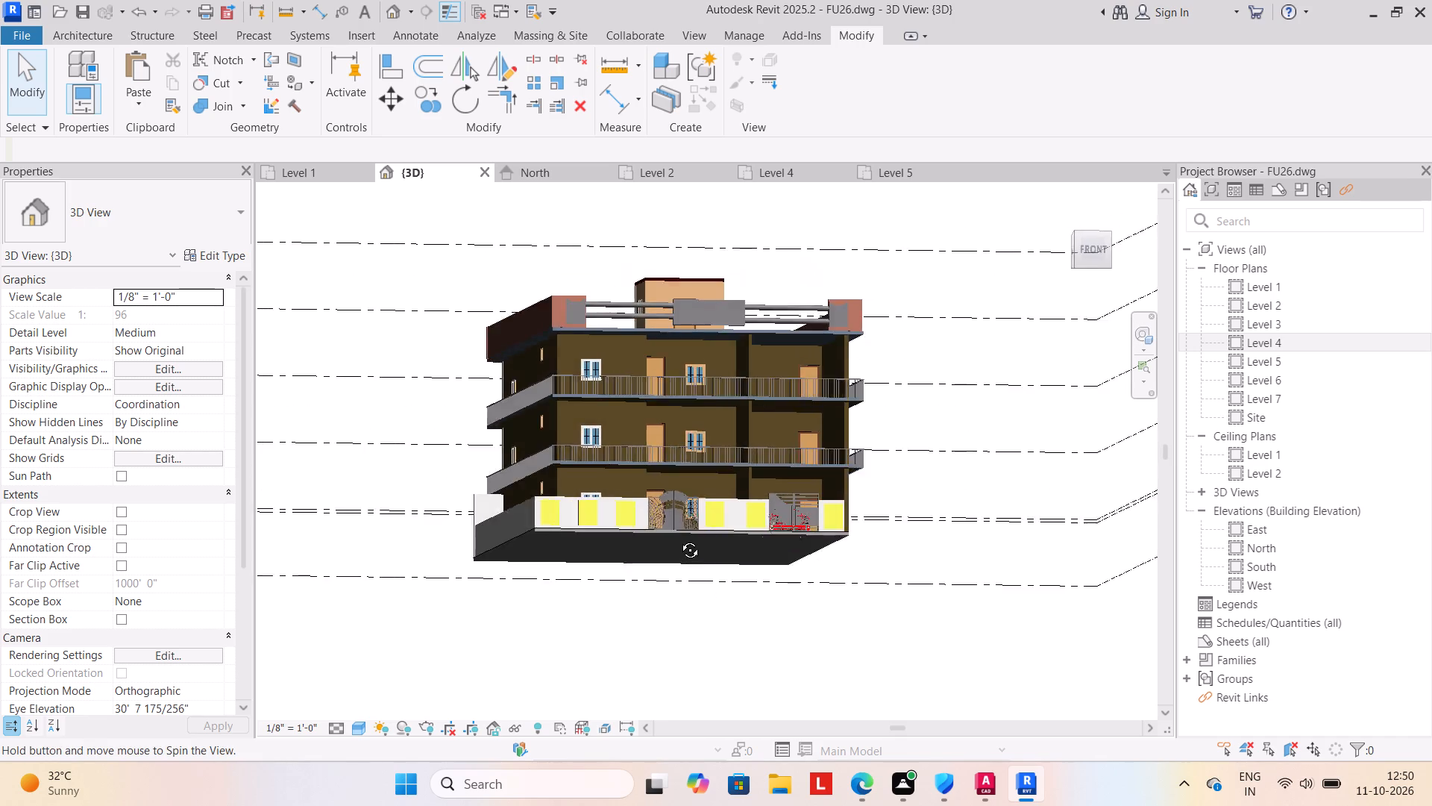
middle_click_drag(679, 539, 686, 632, "shift")
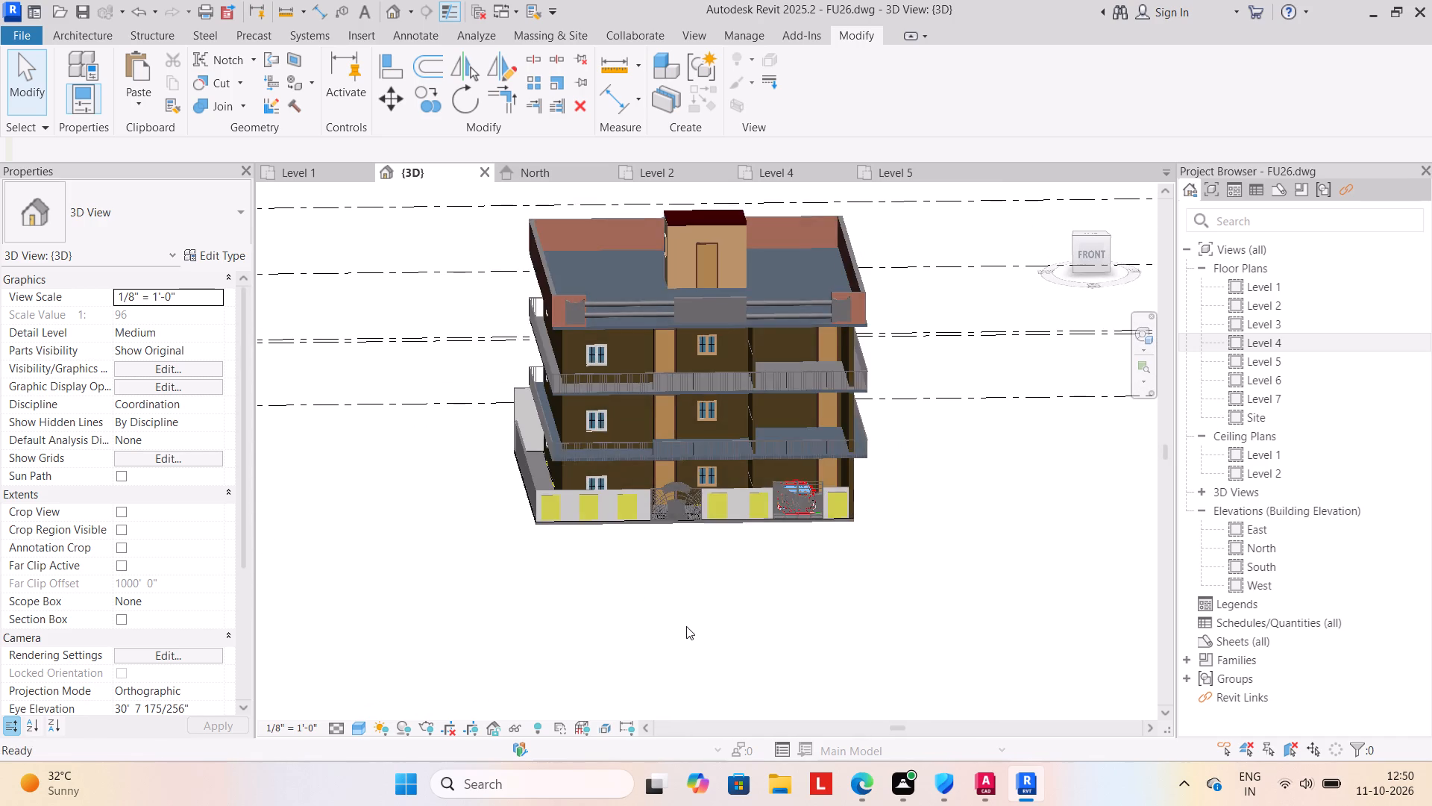
scroll(691, 590, "down", 1)
middle_click_drag(691, 590, 691, 626)
middle_click_drag(714, 638, 705, 639, "shift")
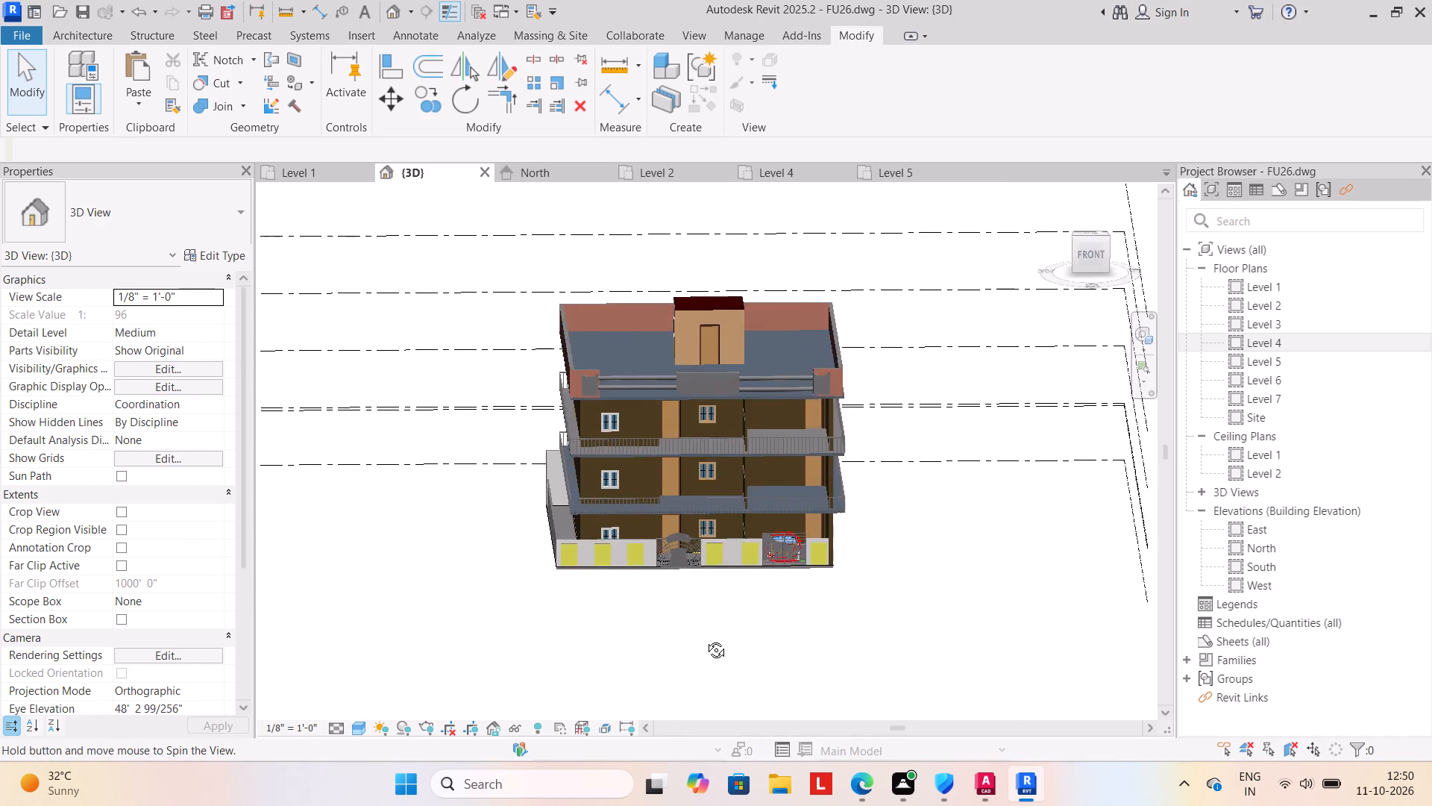
middle_click_drag(705, 639, 705, 640, "shift")
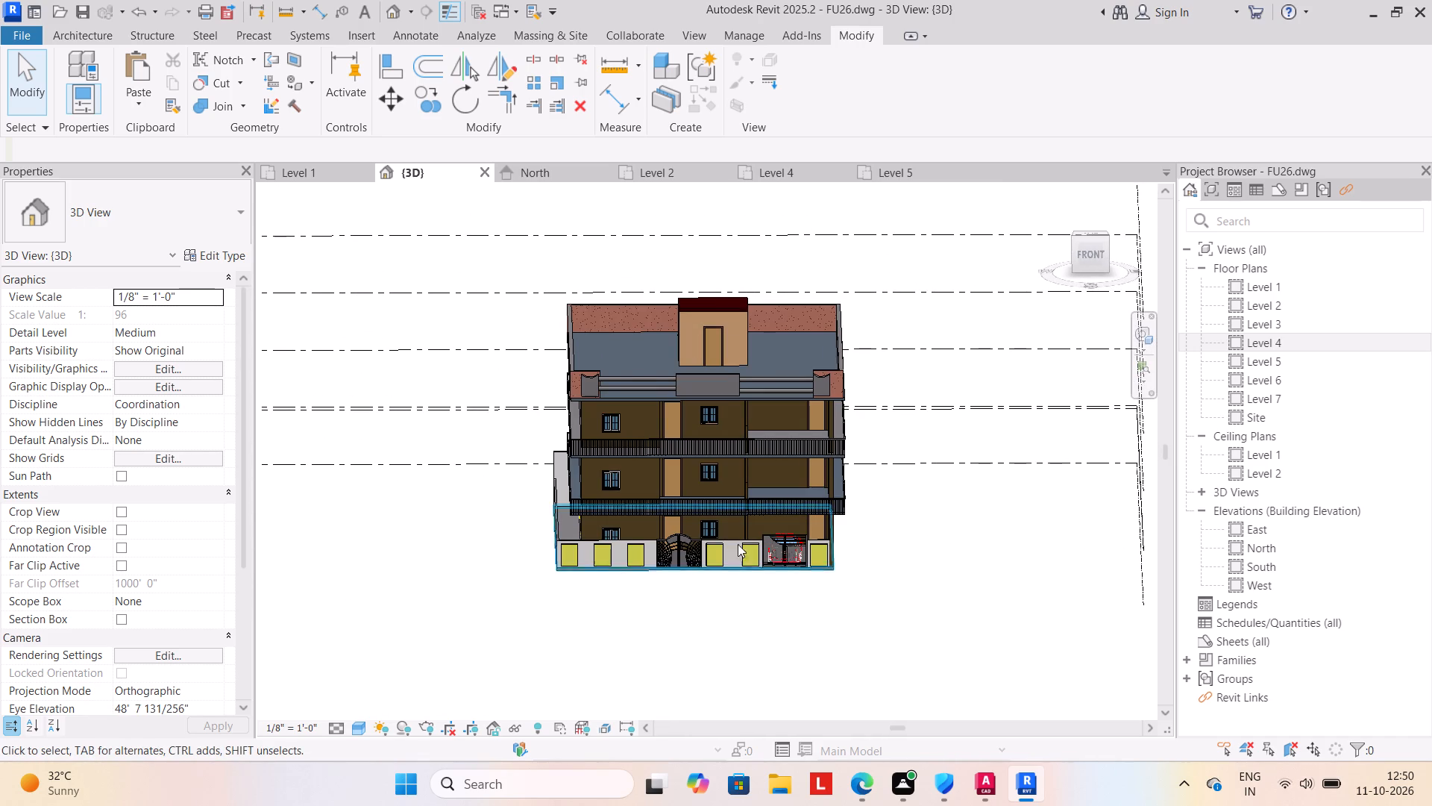
Change both balcony railings on the upper floors to the Glass Panel - Bottom Fill type.
left_click(708, 446)
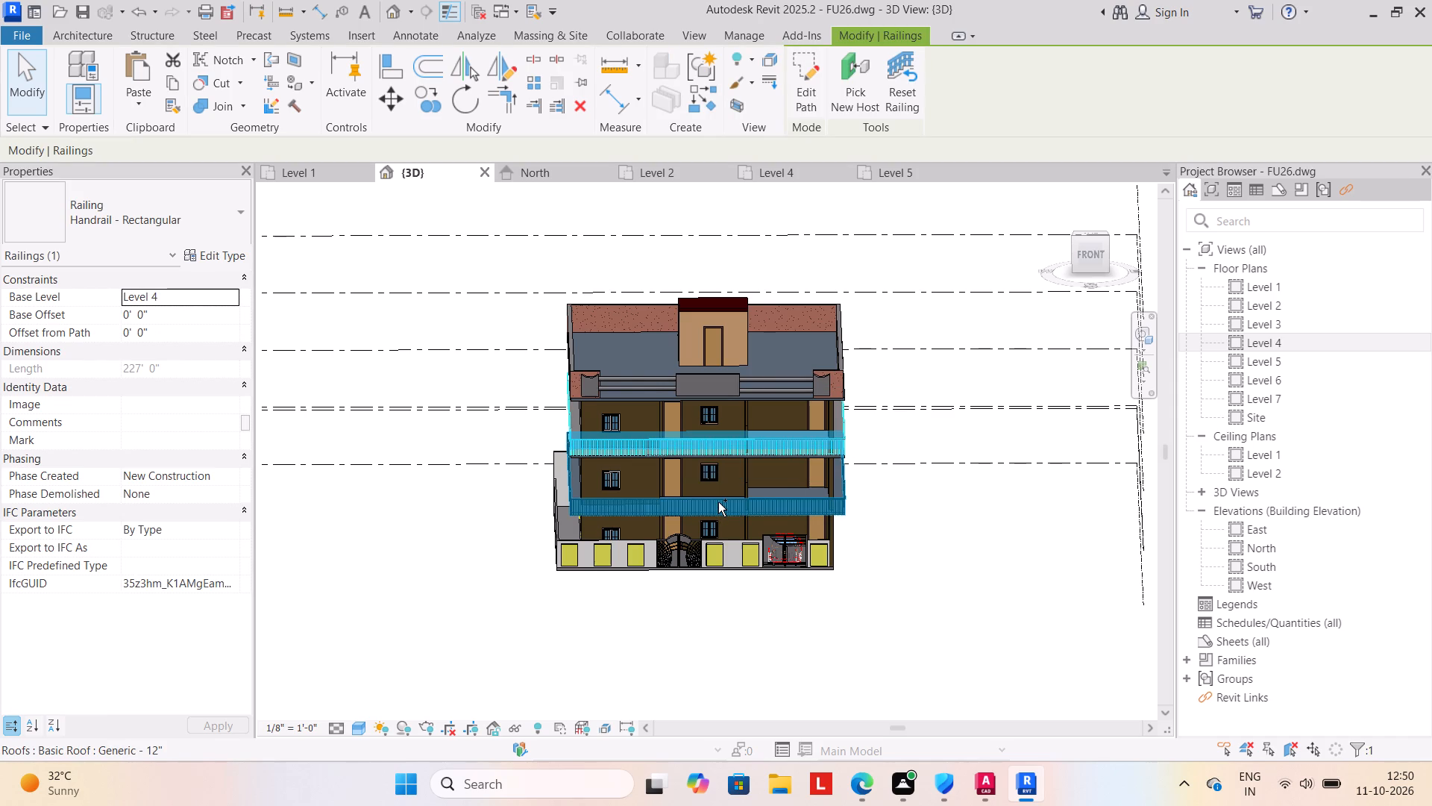
left_click(718, 502, "ctrl")
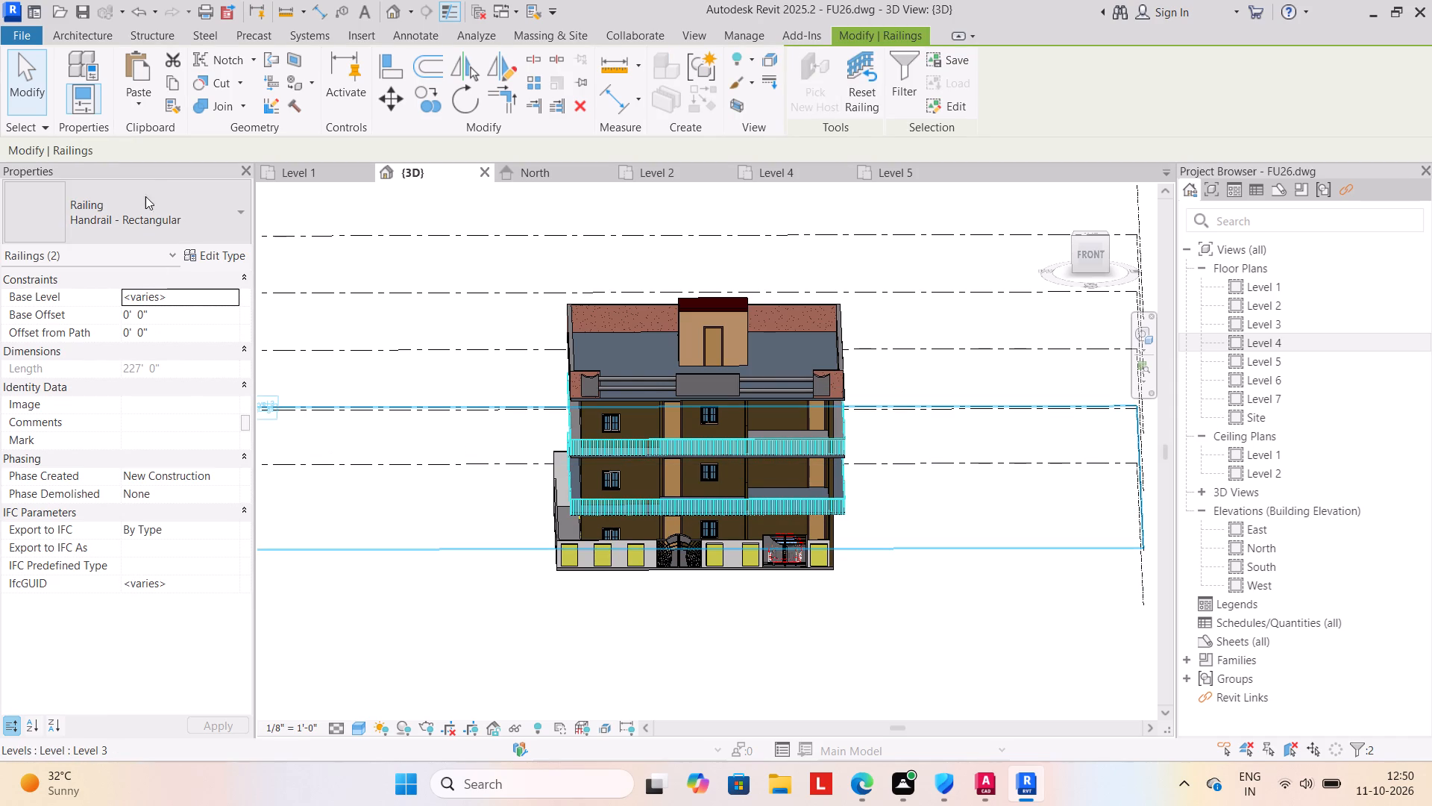
left_click(222, 255)
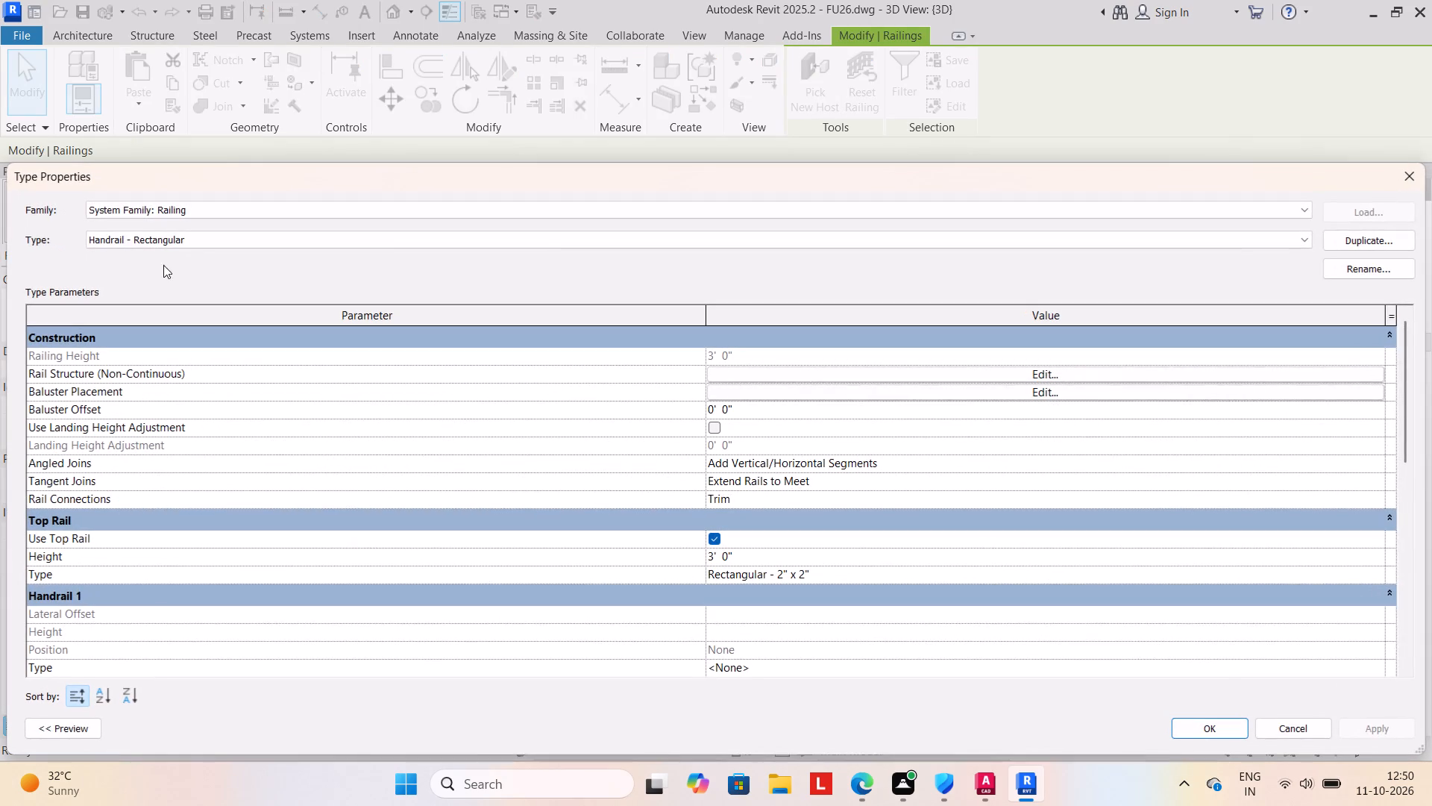
left_click(1414, 171)
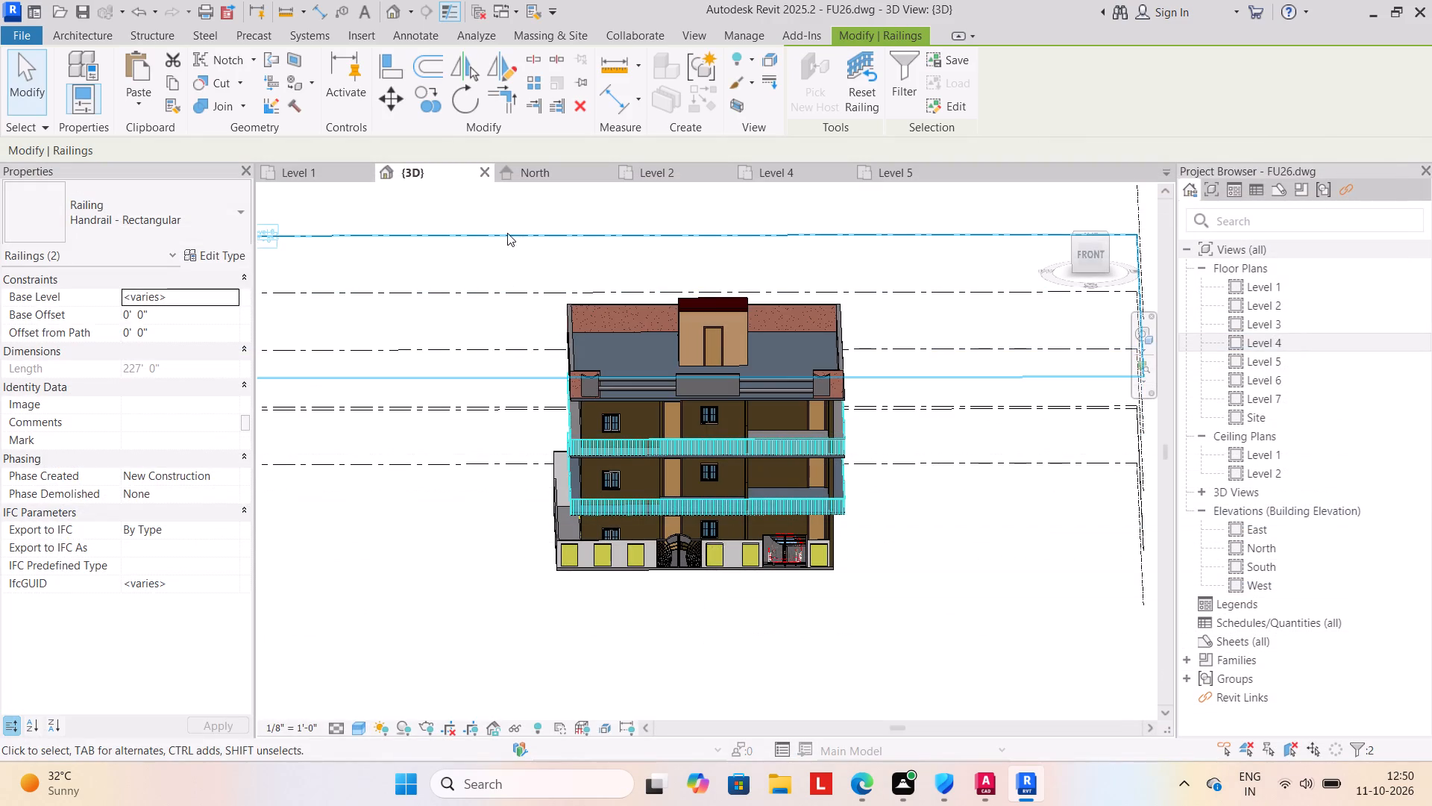
left_click(236, 213)
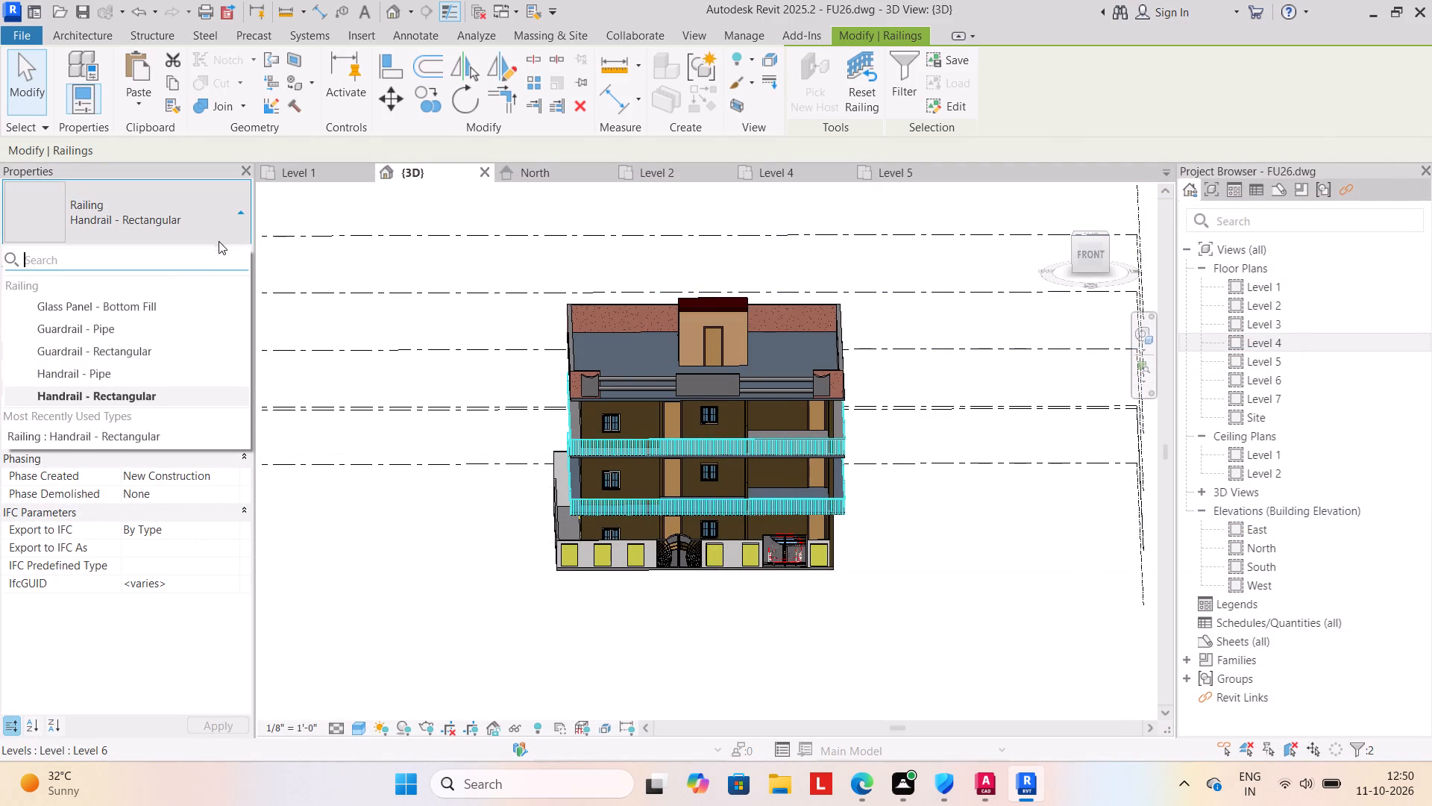
left_click(160, 309)
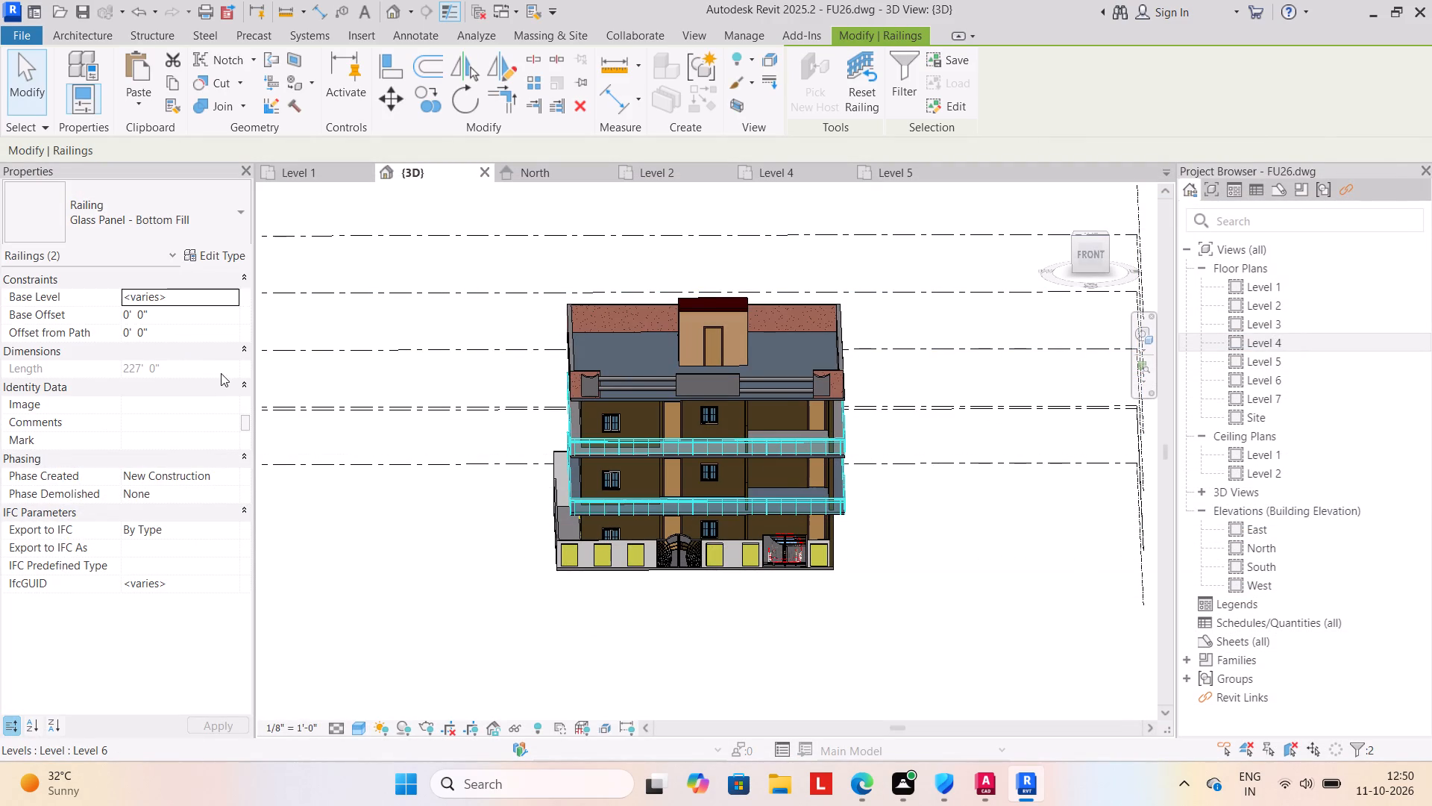
left_click(388, 496)
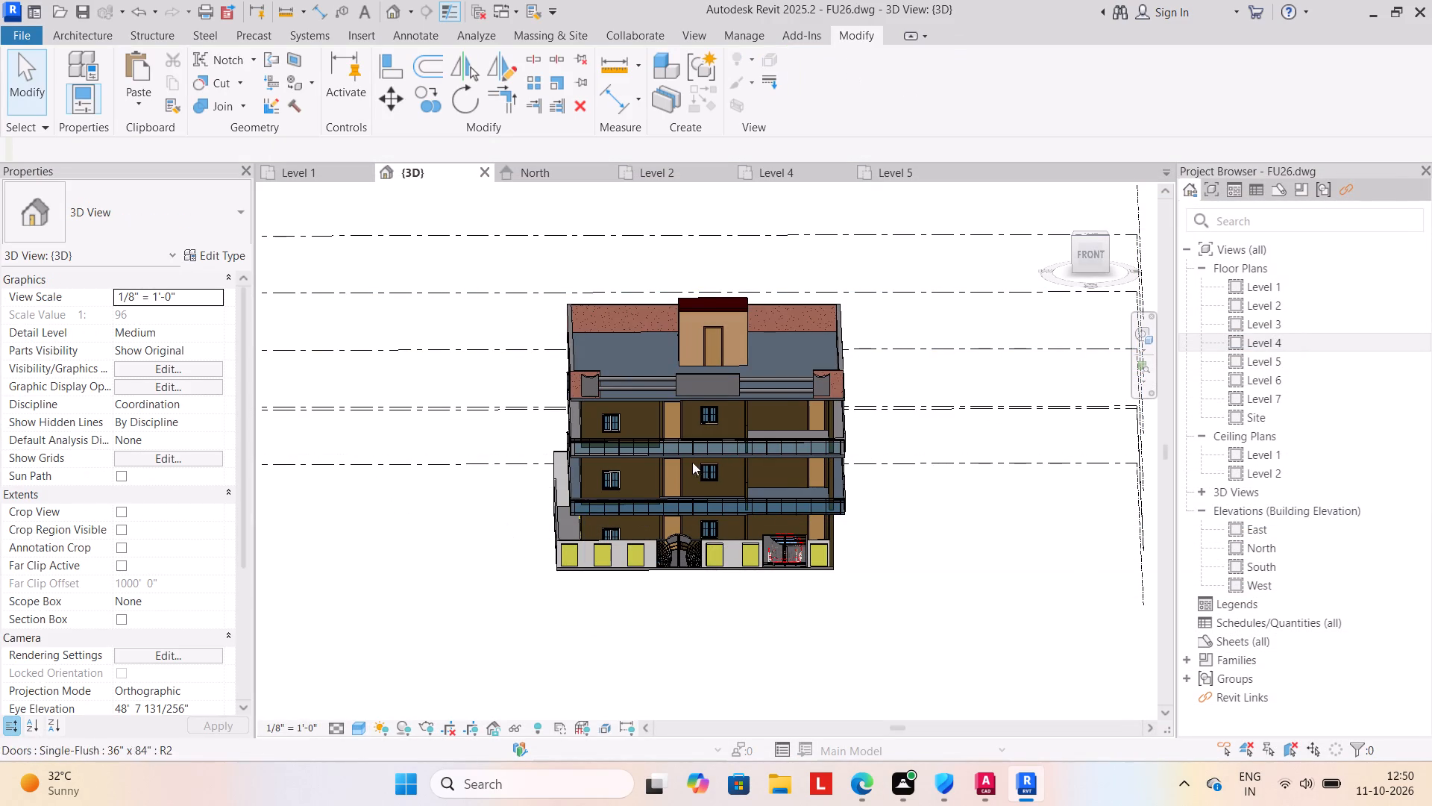
Set the Rail 1 material of both balcony railings' Glass Panel - Bottom Fill type to Laminate, Ivory, Matte.
left_click(697, 449)
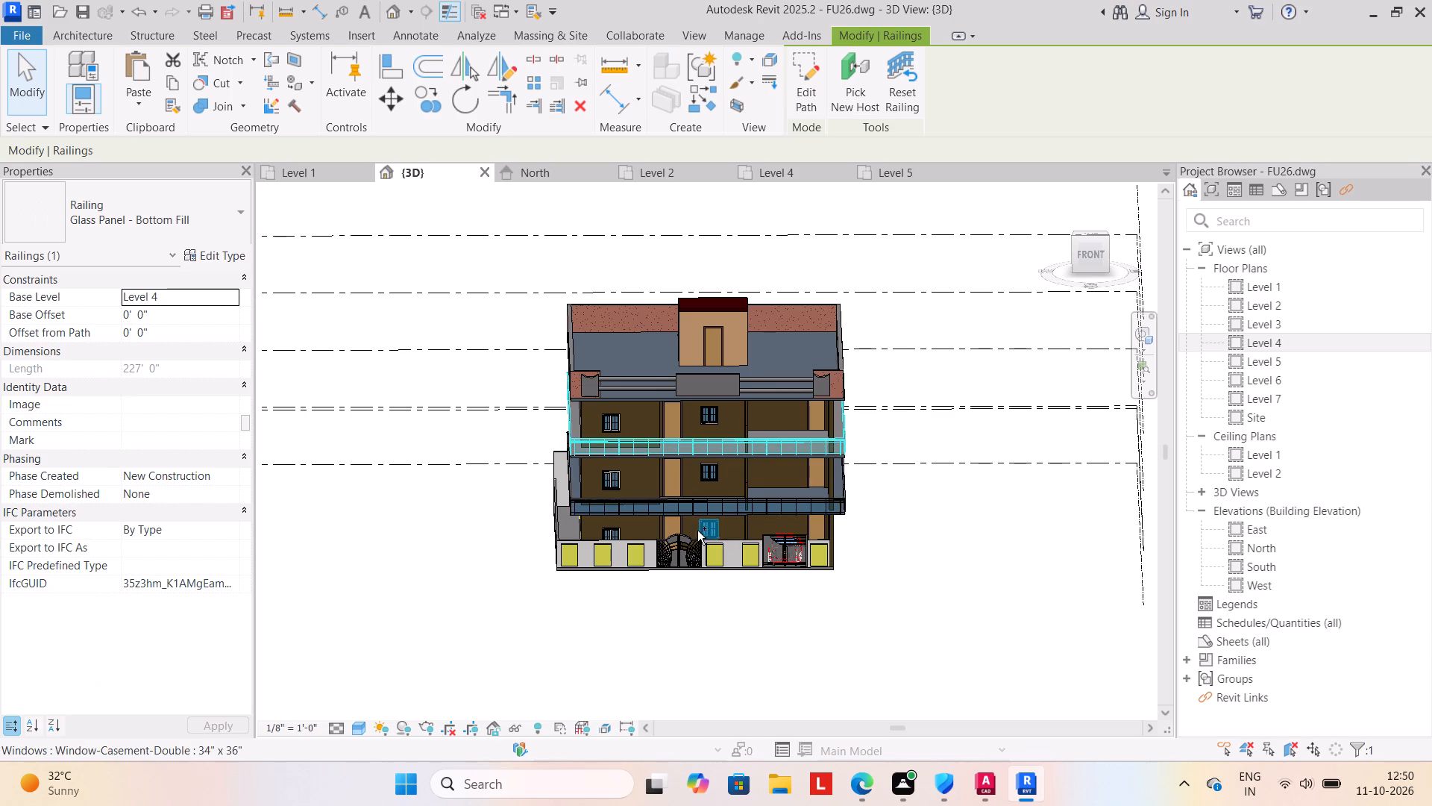
left_click(703, 504, "ctrl")
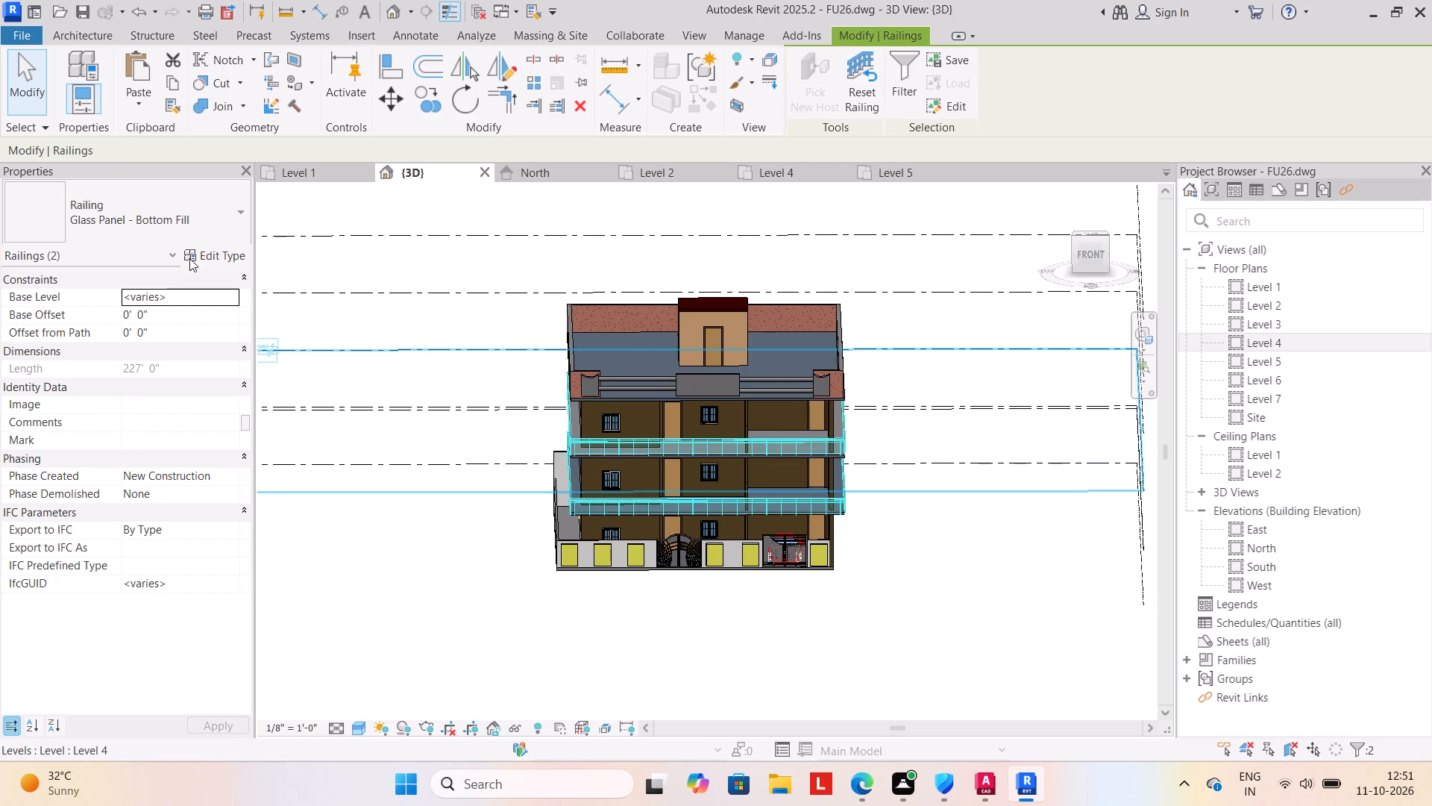
left_click(219, 251)
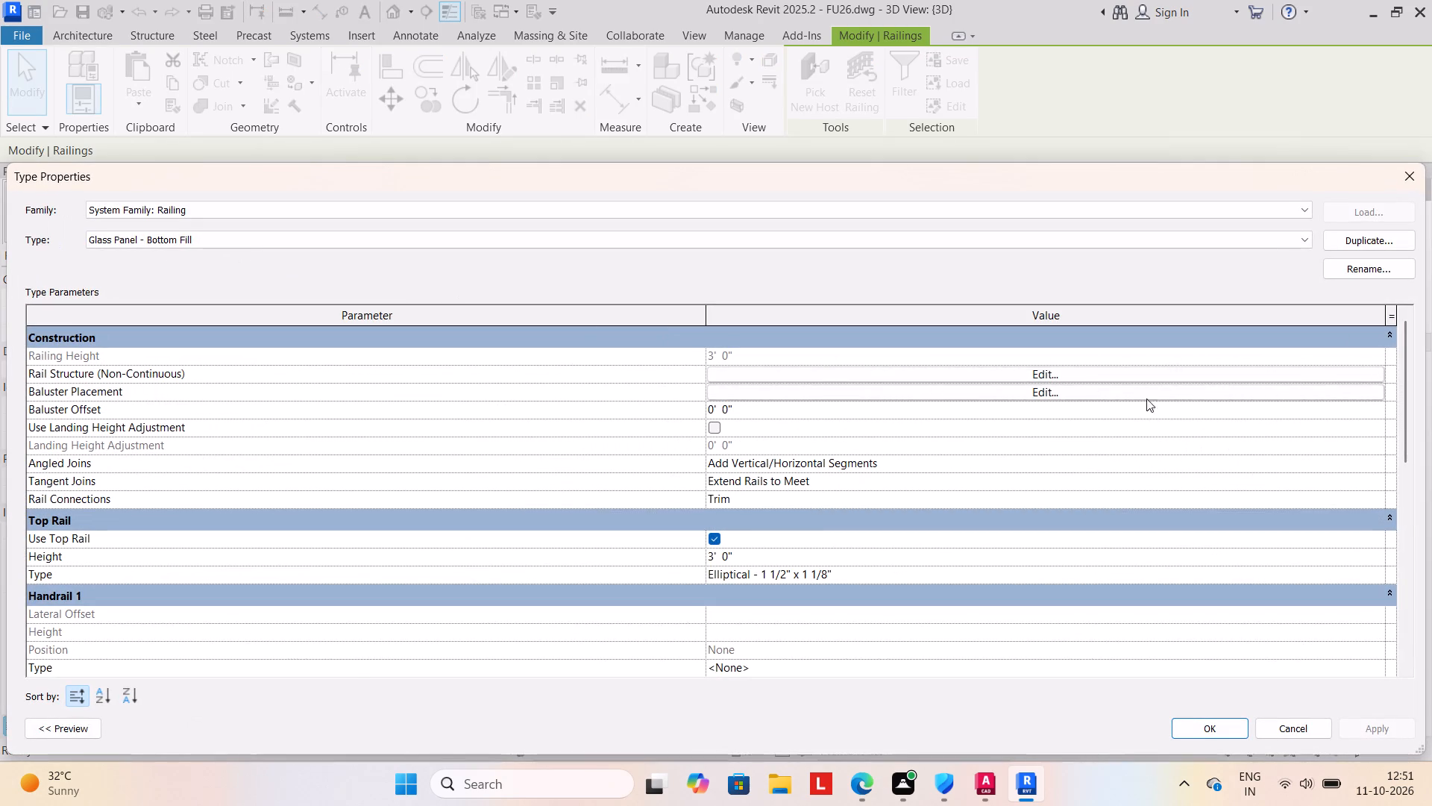
left_click(1196, 372)
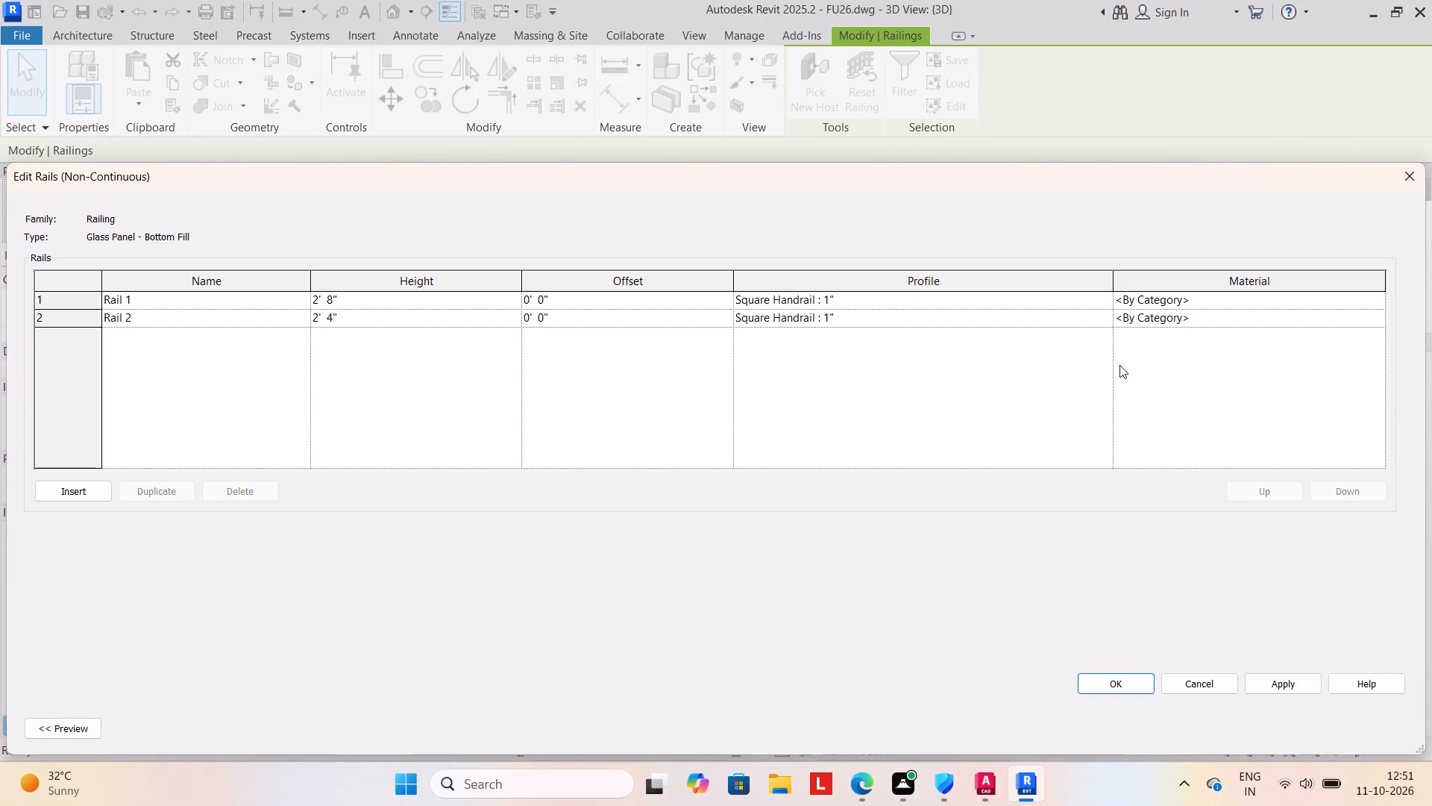
left_click(1197, 299)
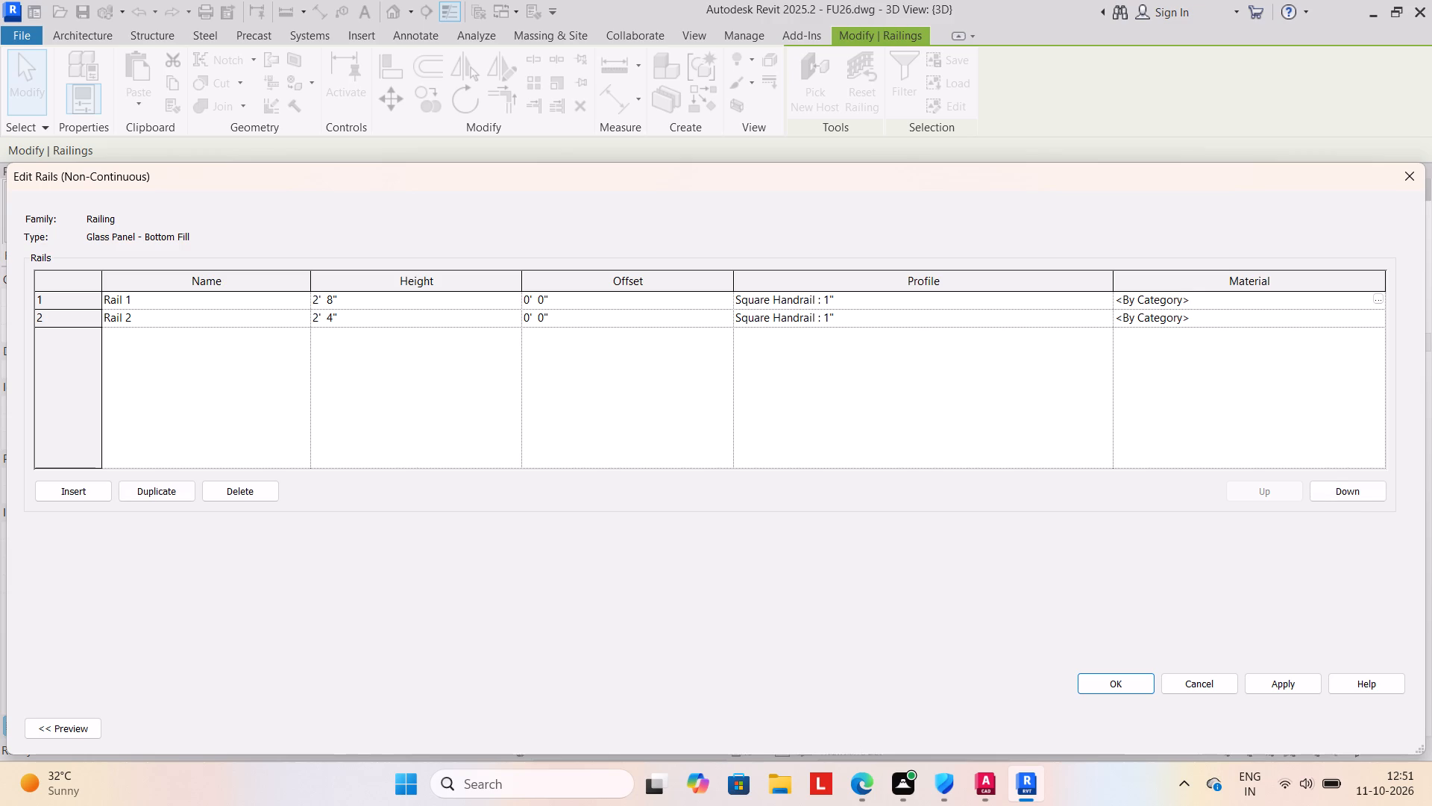
left_click(1378, 299)
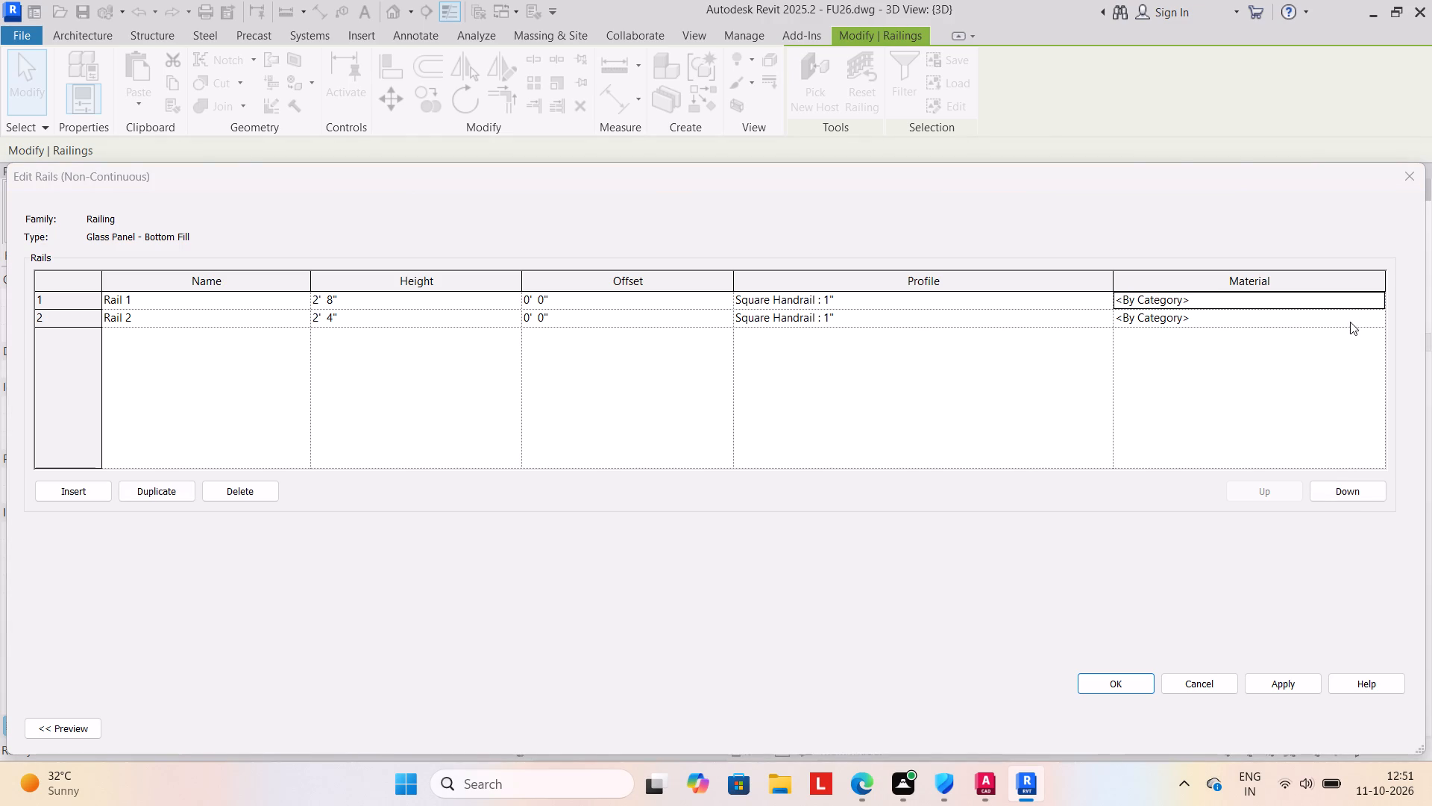
scroll(603, 381, "down", 3)
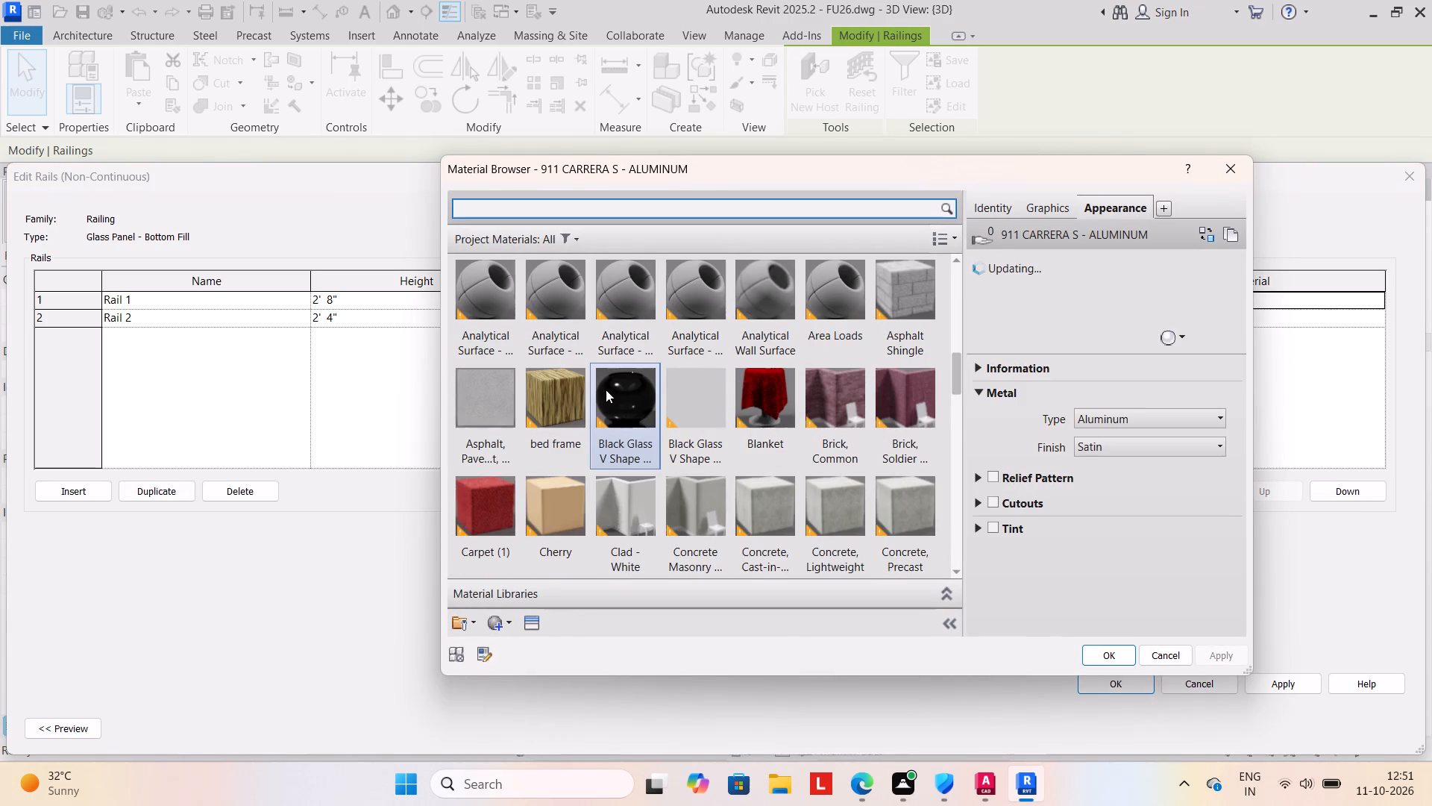
scroll(768, 409, "down", 4)
scroll(770, 413, "up", 2)
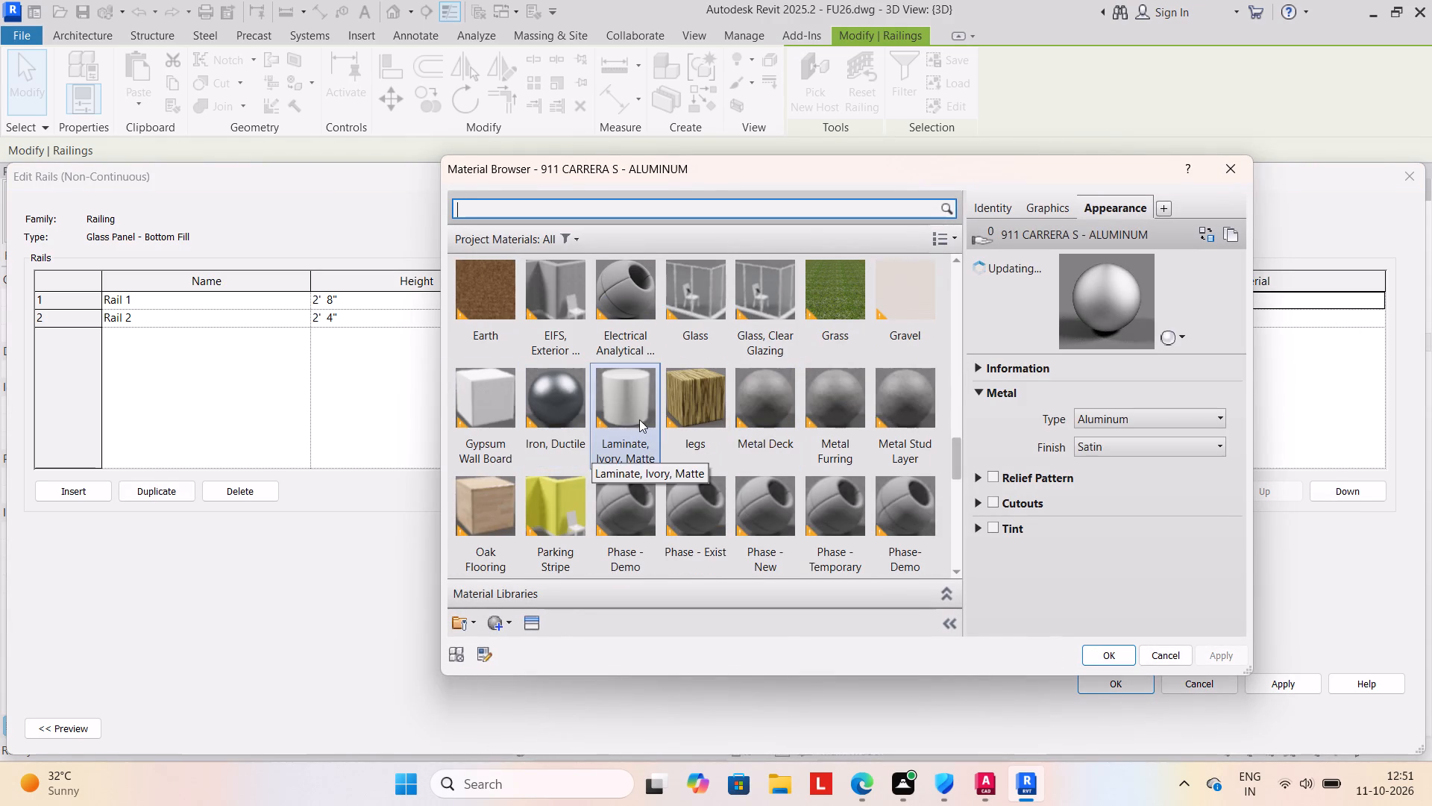
left_click(624, 404)
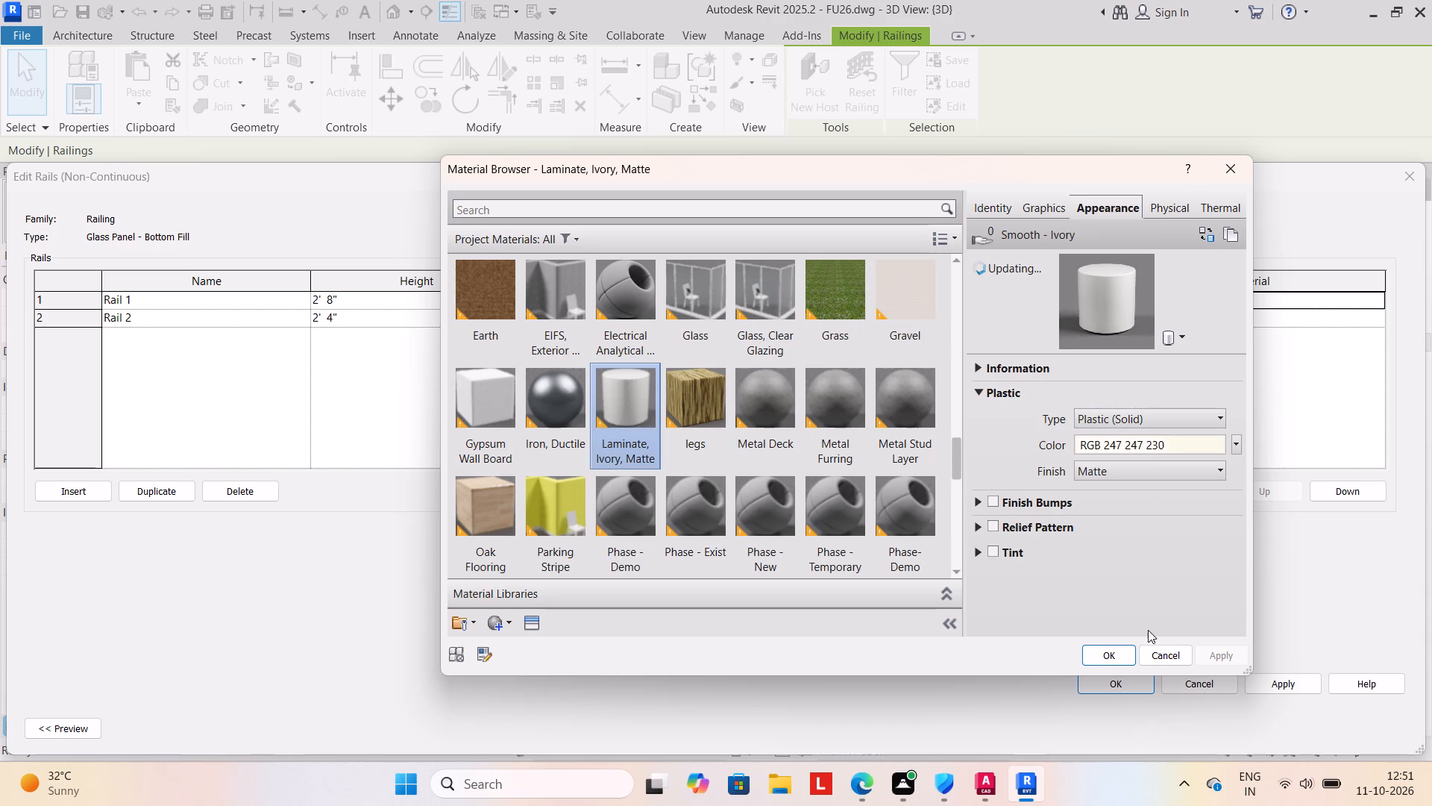
left_click(1122, 653)
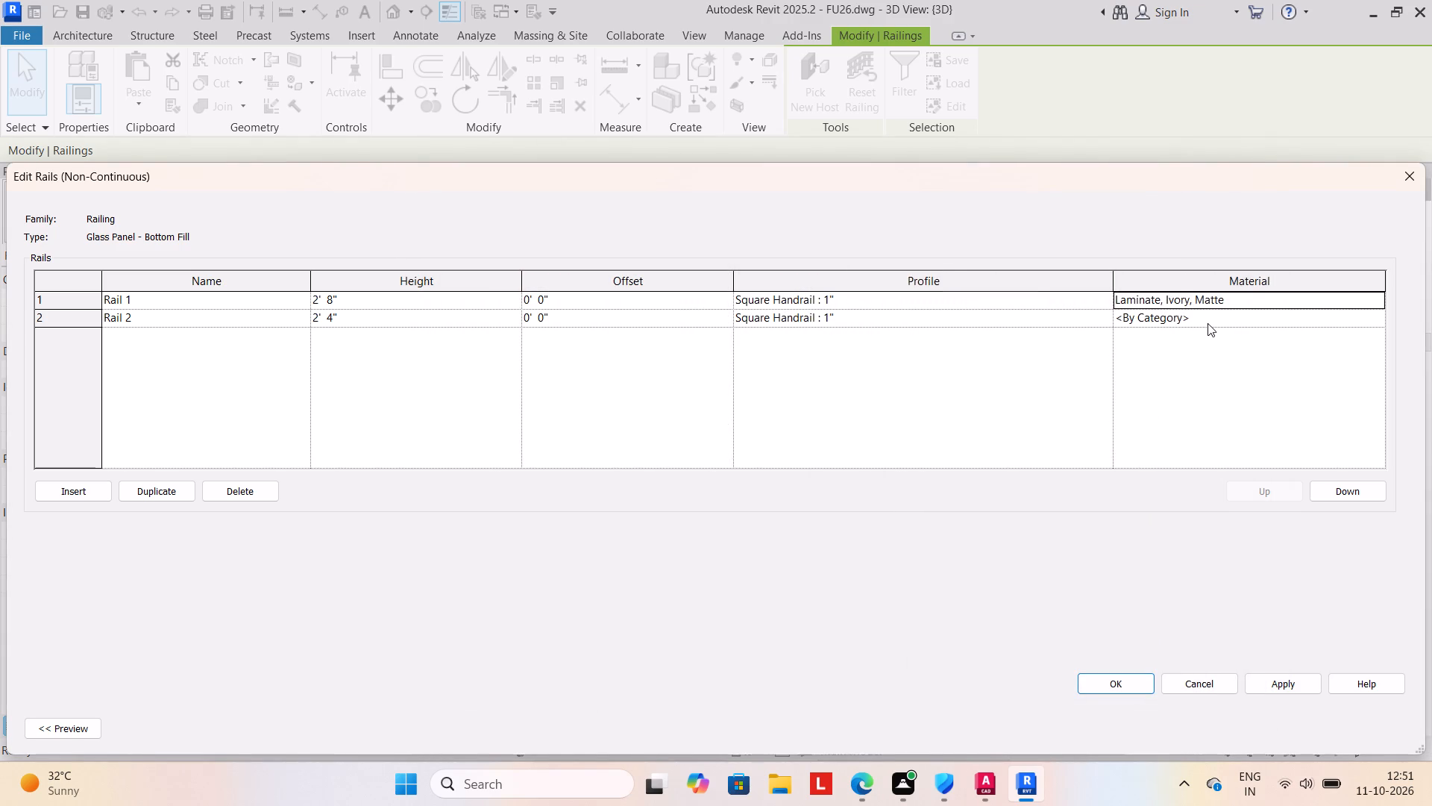
Set the Rail 2 material of the same railing type to Laminate, Ivory, Matte and apply the type changes.
left_click(1208, 318)
left_click(1378, 313)
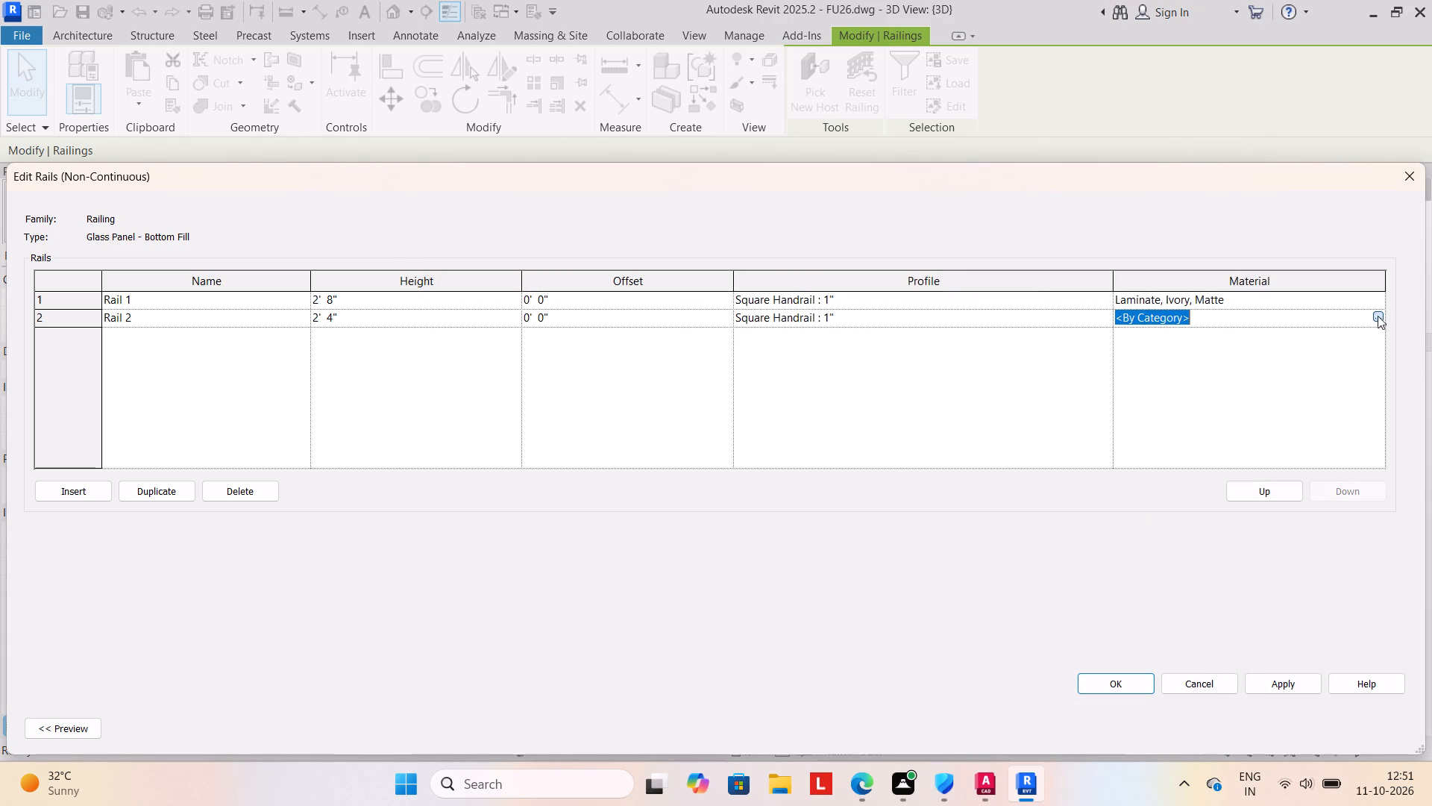
left_click(626, 404)
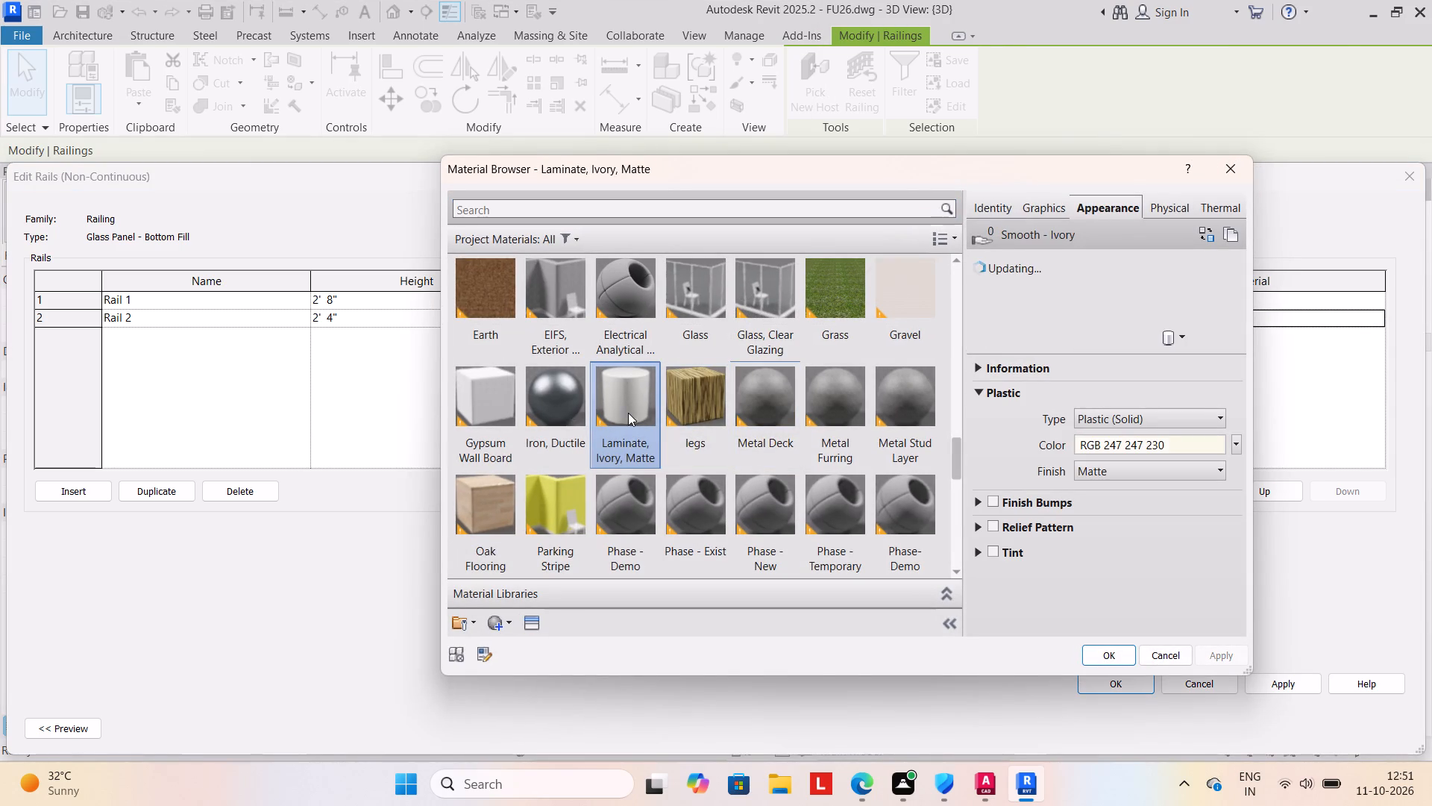
left_click(1118, 657)
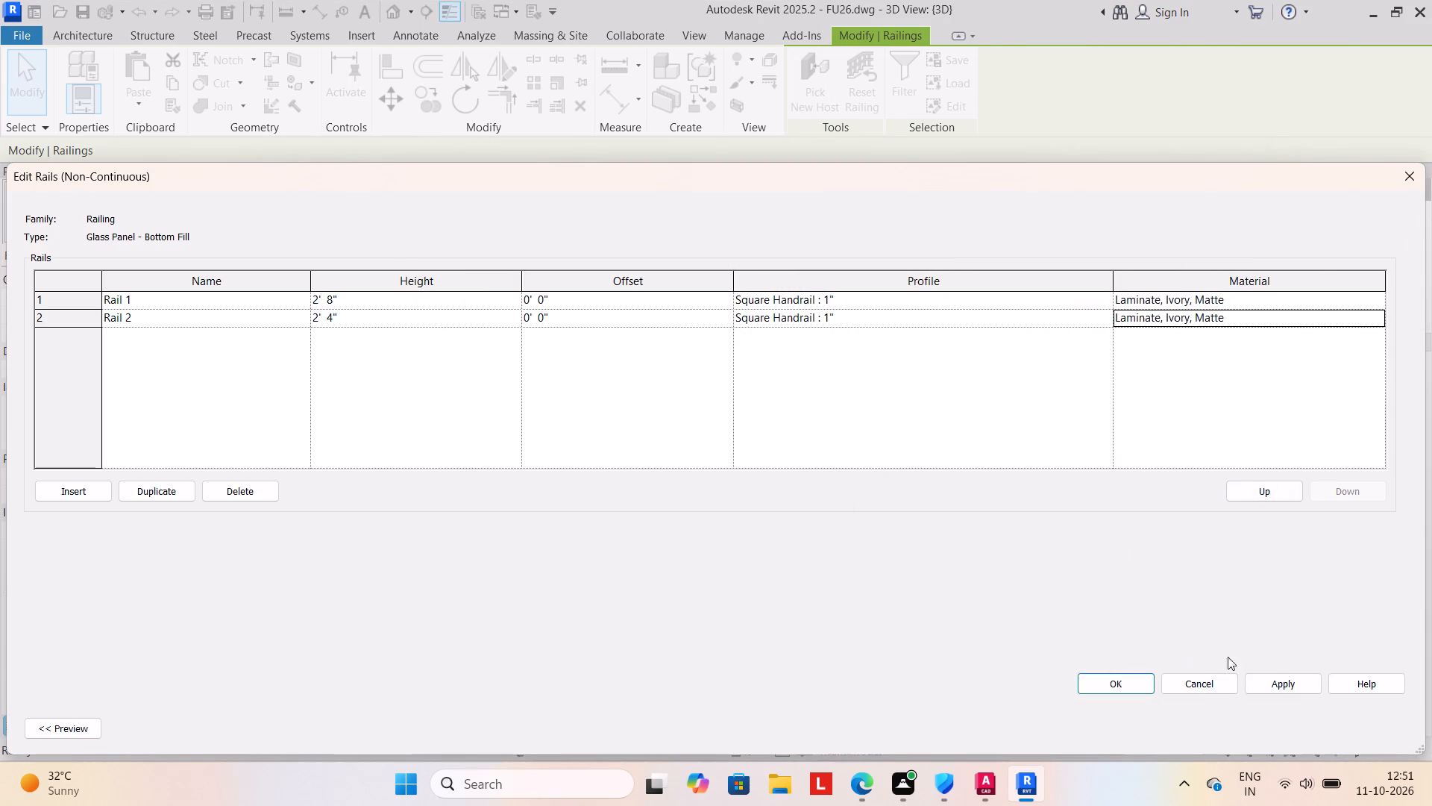
left_click(1270, 681)
left_click(1131, 687)
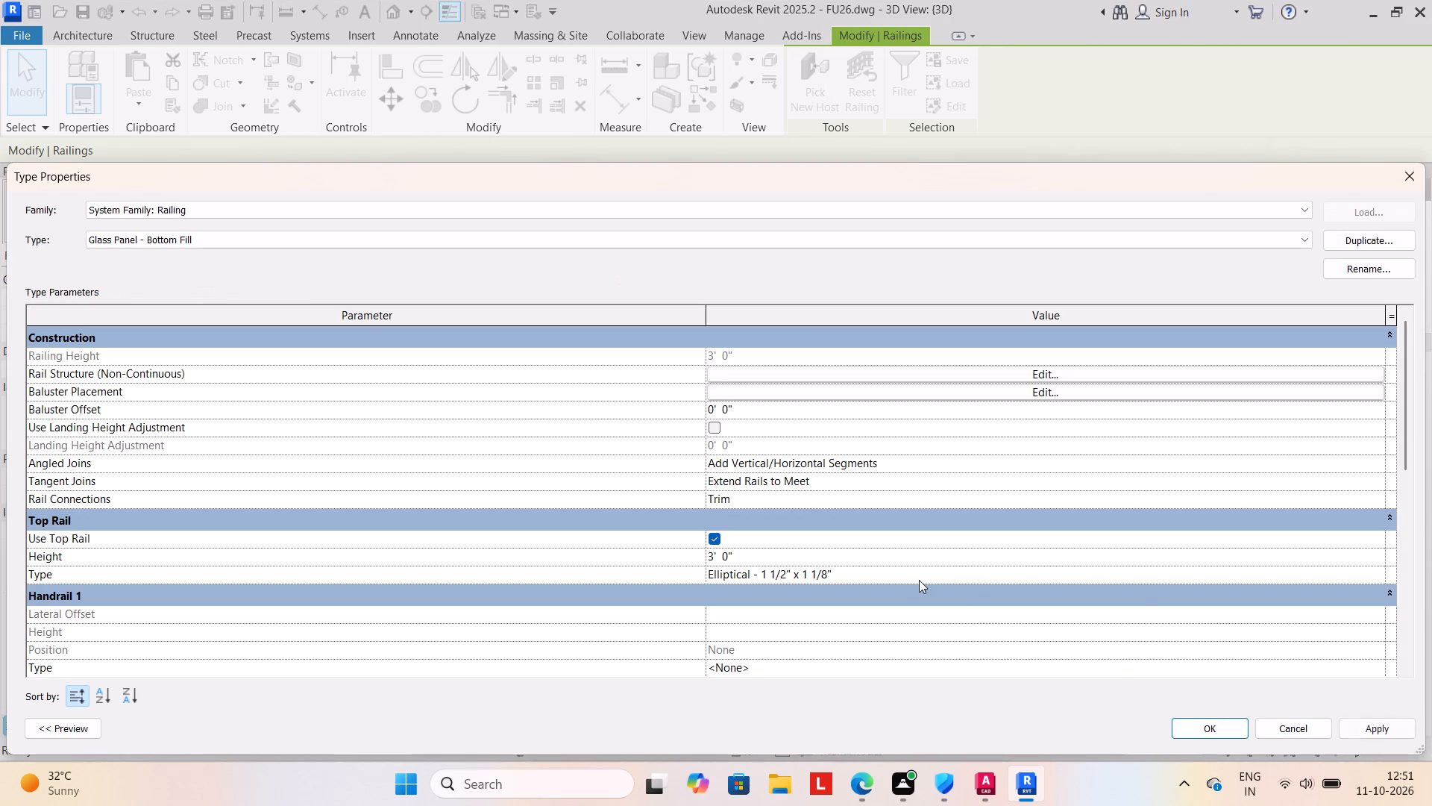
left_click(1379, 732)
left_click(1219, 726)
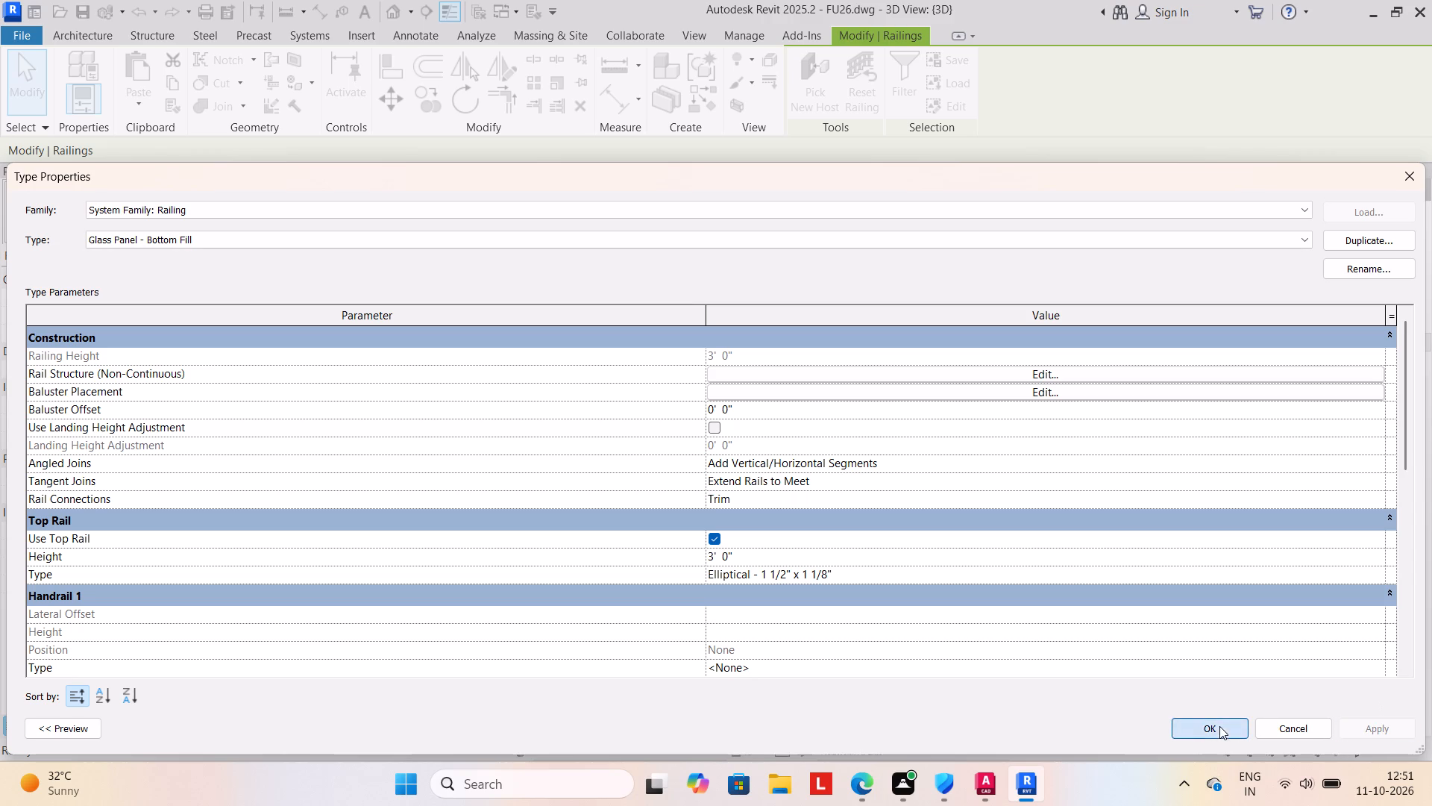
left_click(938, 528)
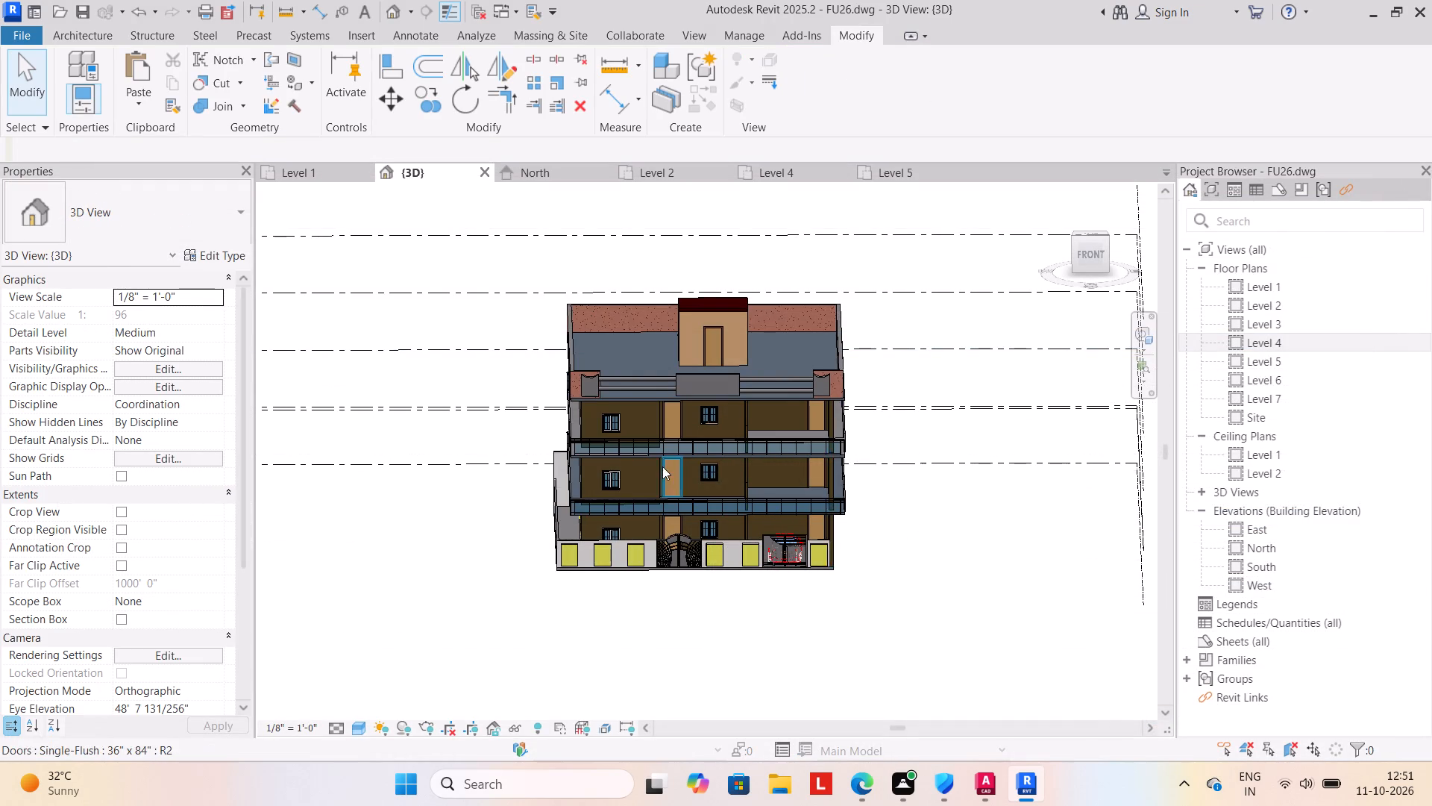
Edit the rooftop parapet's central block in place and paint its front face with the Parking Stripe material.
scroll(662, 463, "up", 7)
scroll(915, 510, "down", 5)
middle_click_drag(905, 502, 797, 452)
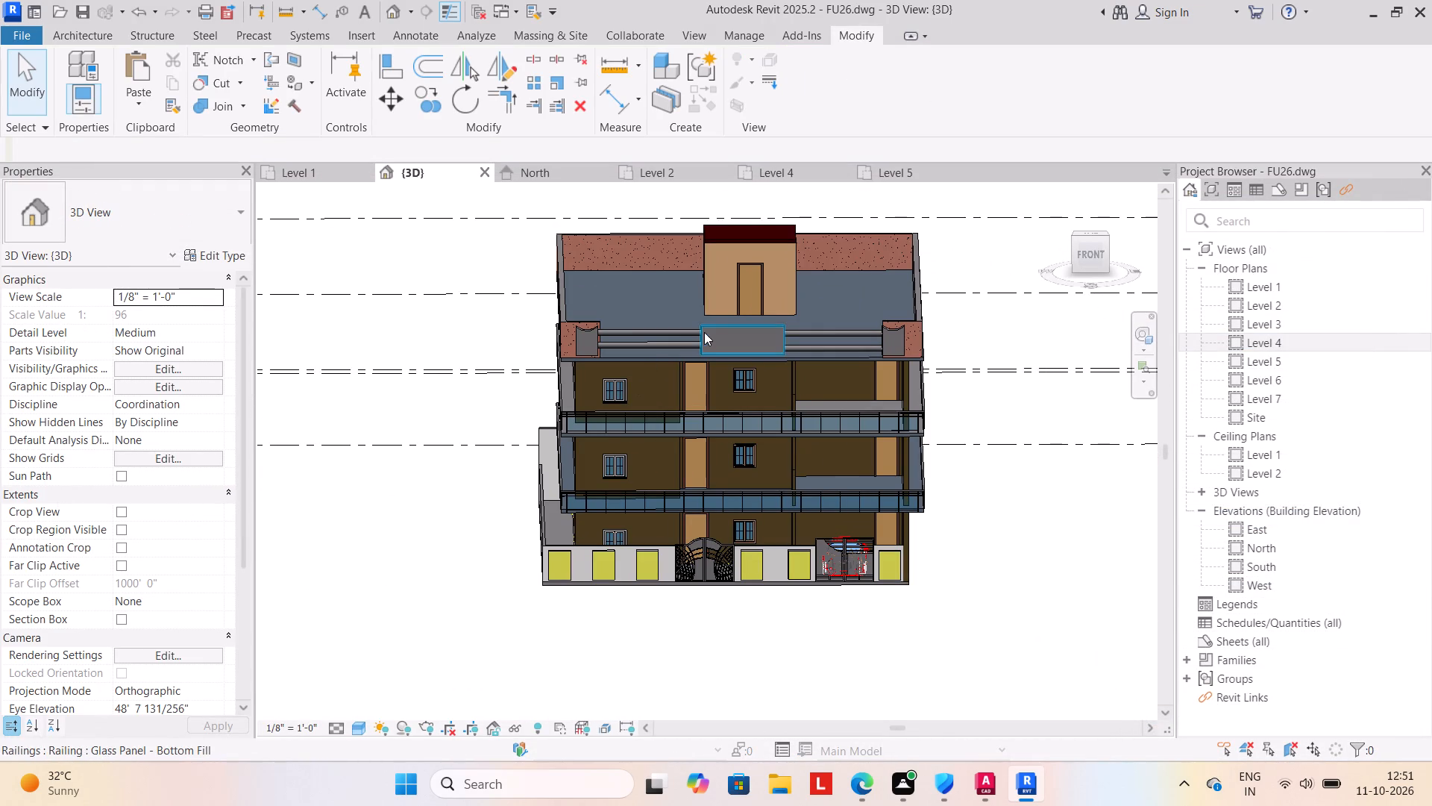
left_click(747, 325)
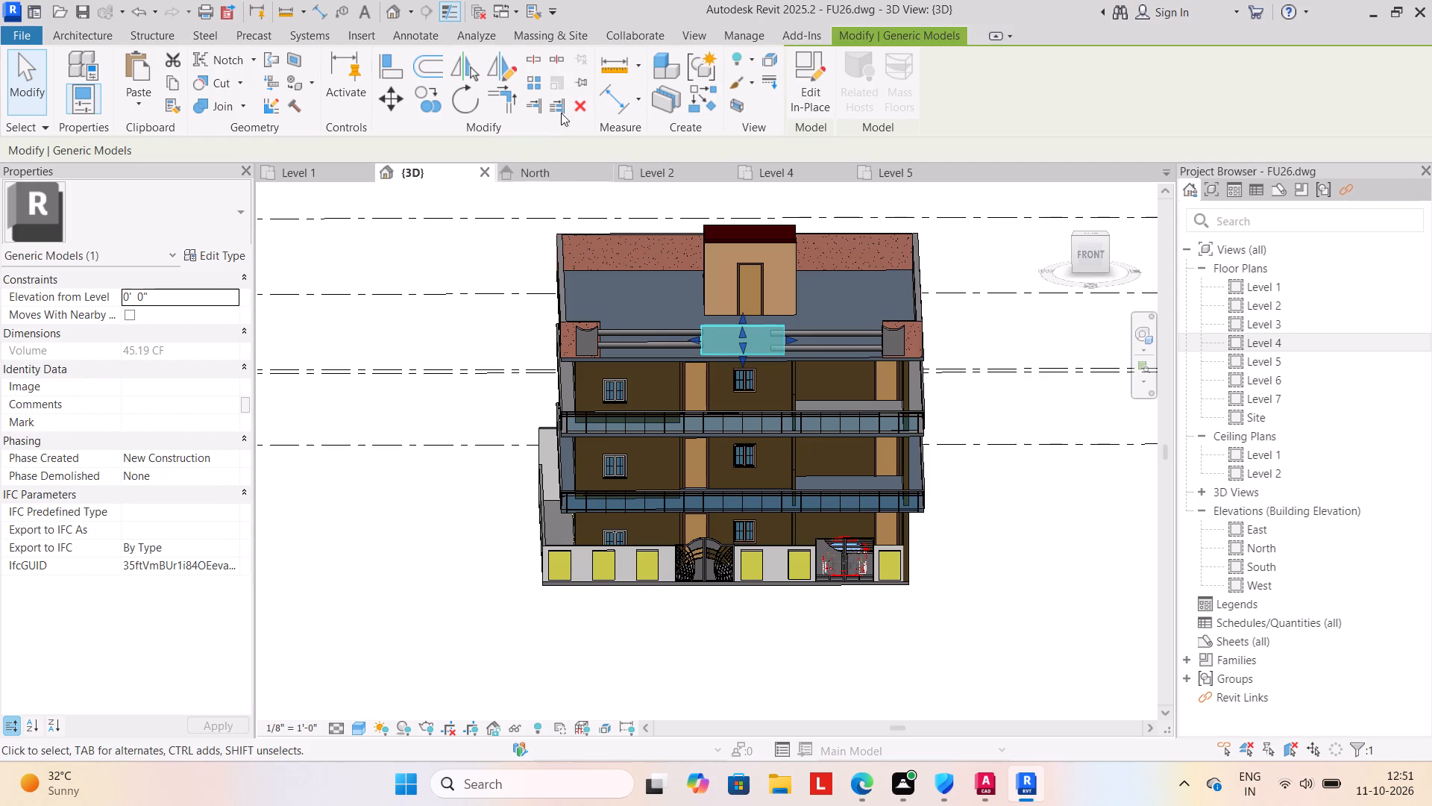
left_click(800, 83)
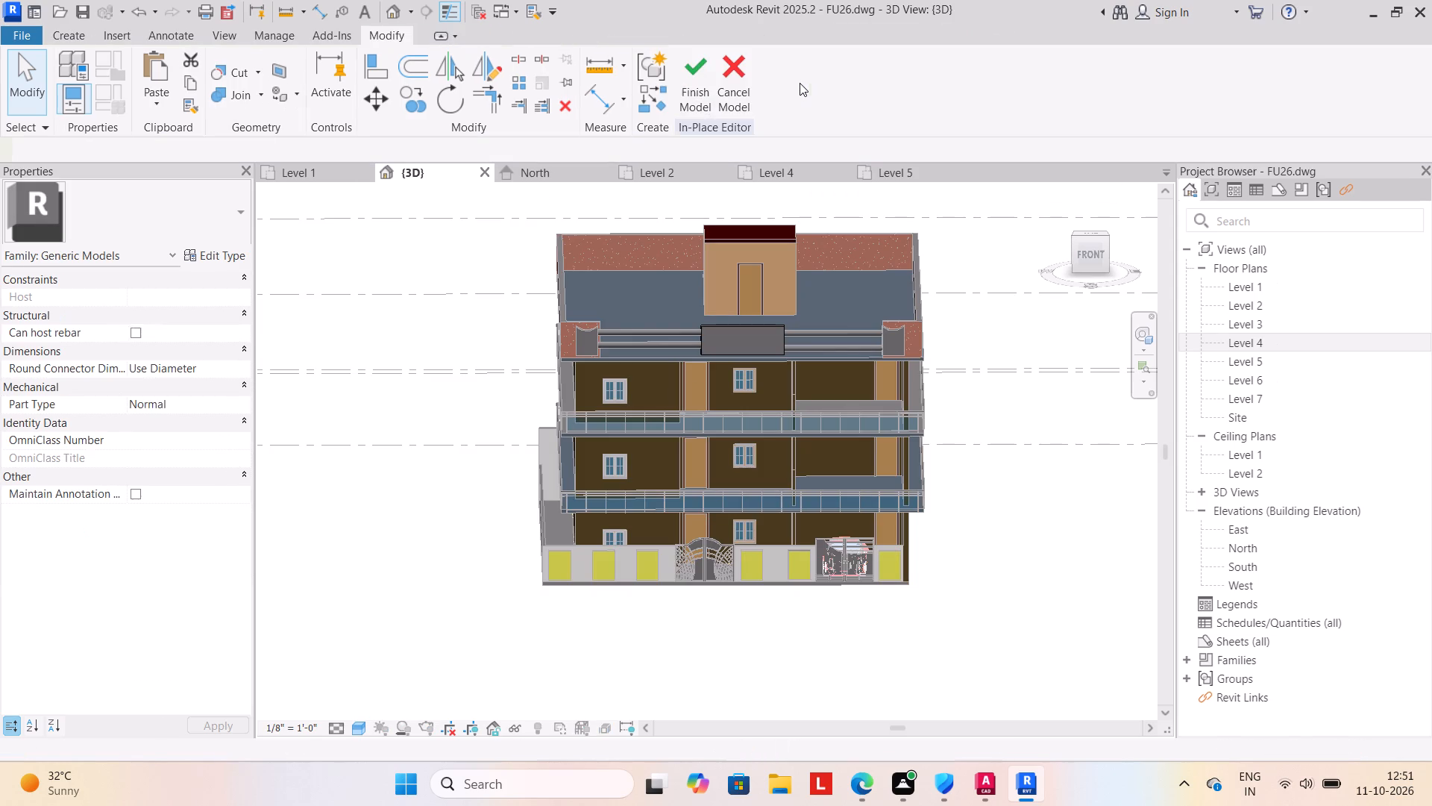
left_click(292, 89)
left_click(301, 117)
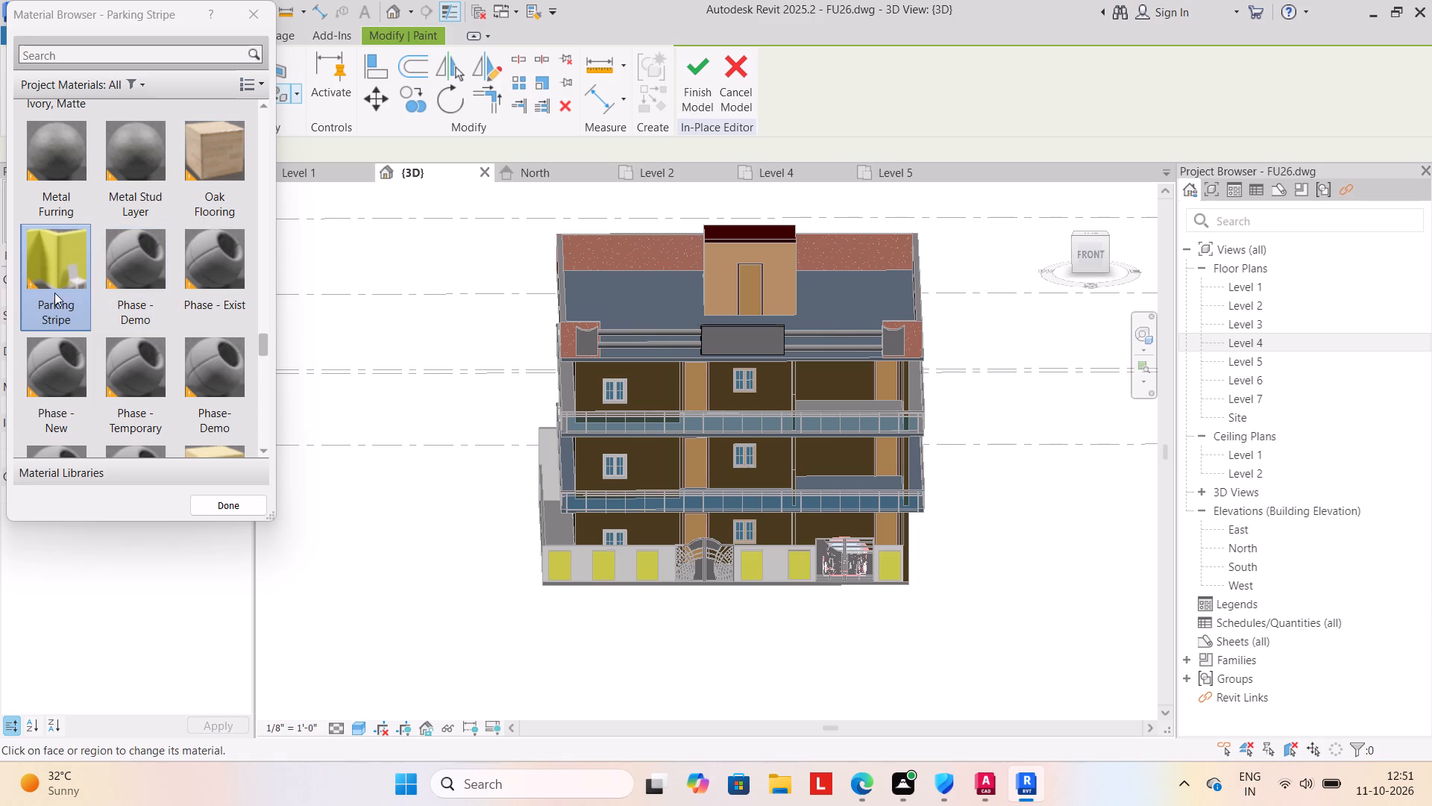
left_click(51, 270)
left_click(735, 342)
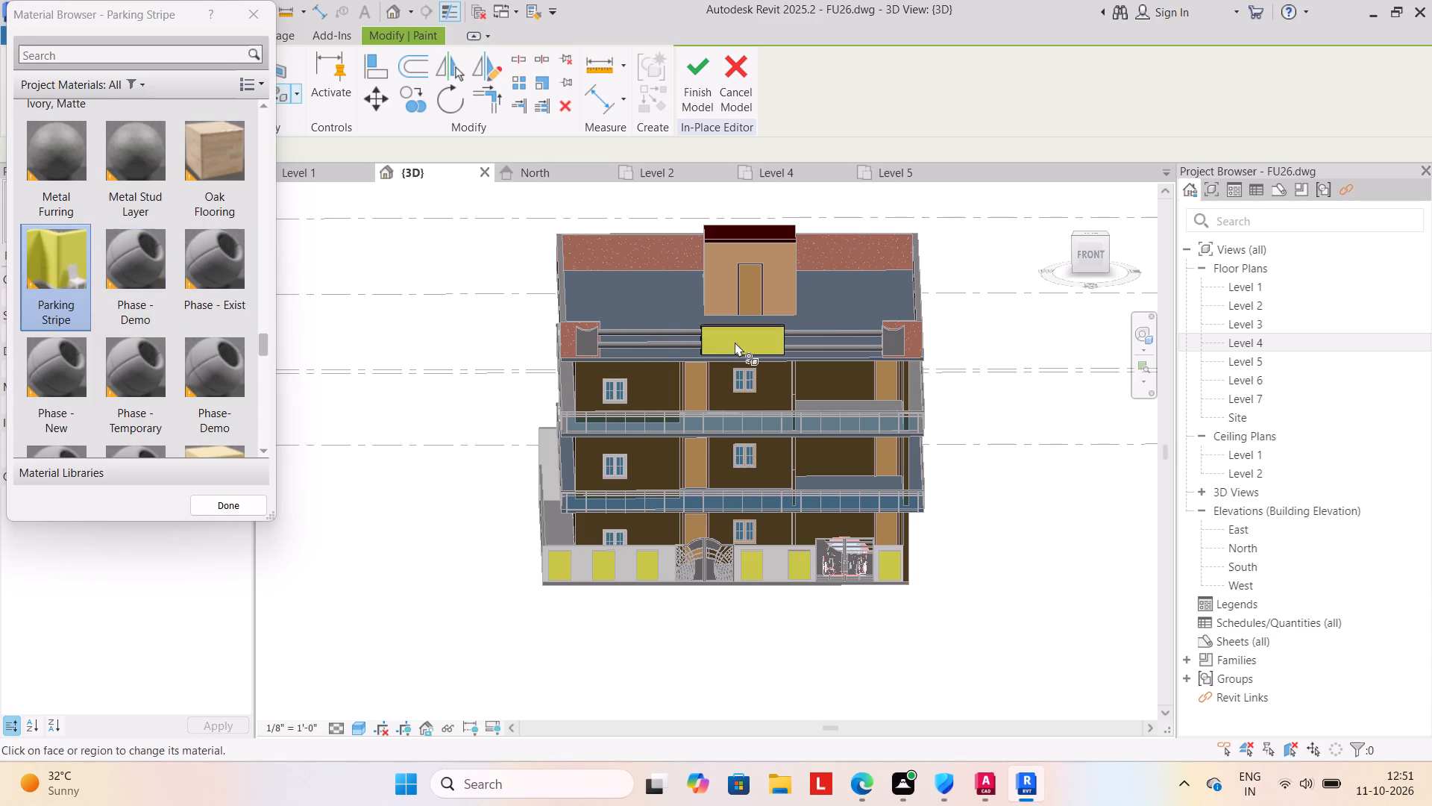
left_click(697, 90)
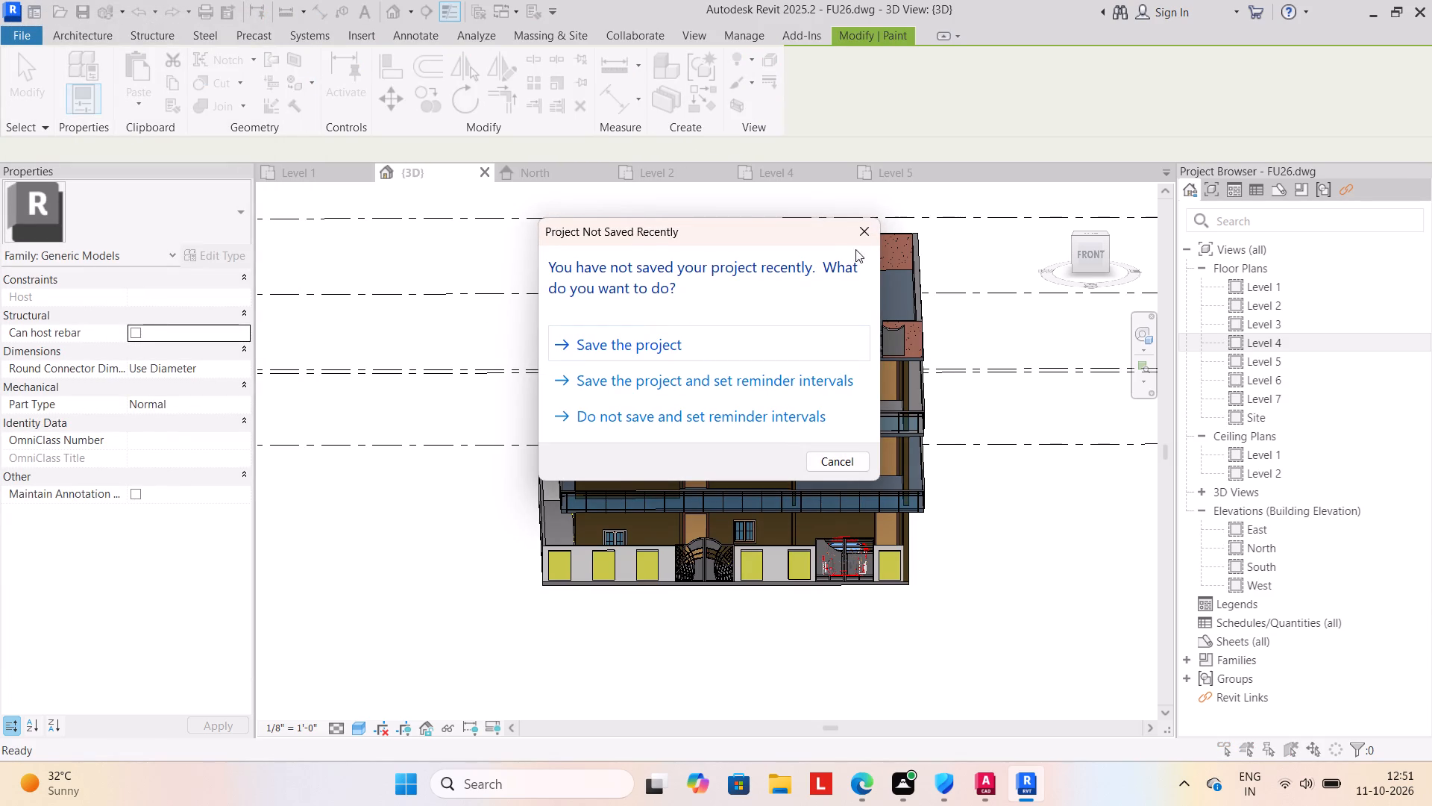
left_click(865, 234)
Edit the two parapet cylinders left of the central block in place and paint them with Wood and Glass Coffee Table - Wood.
left_click(623, 337)
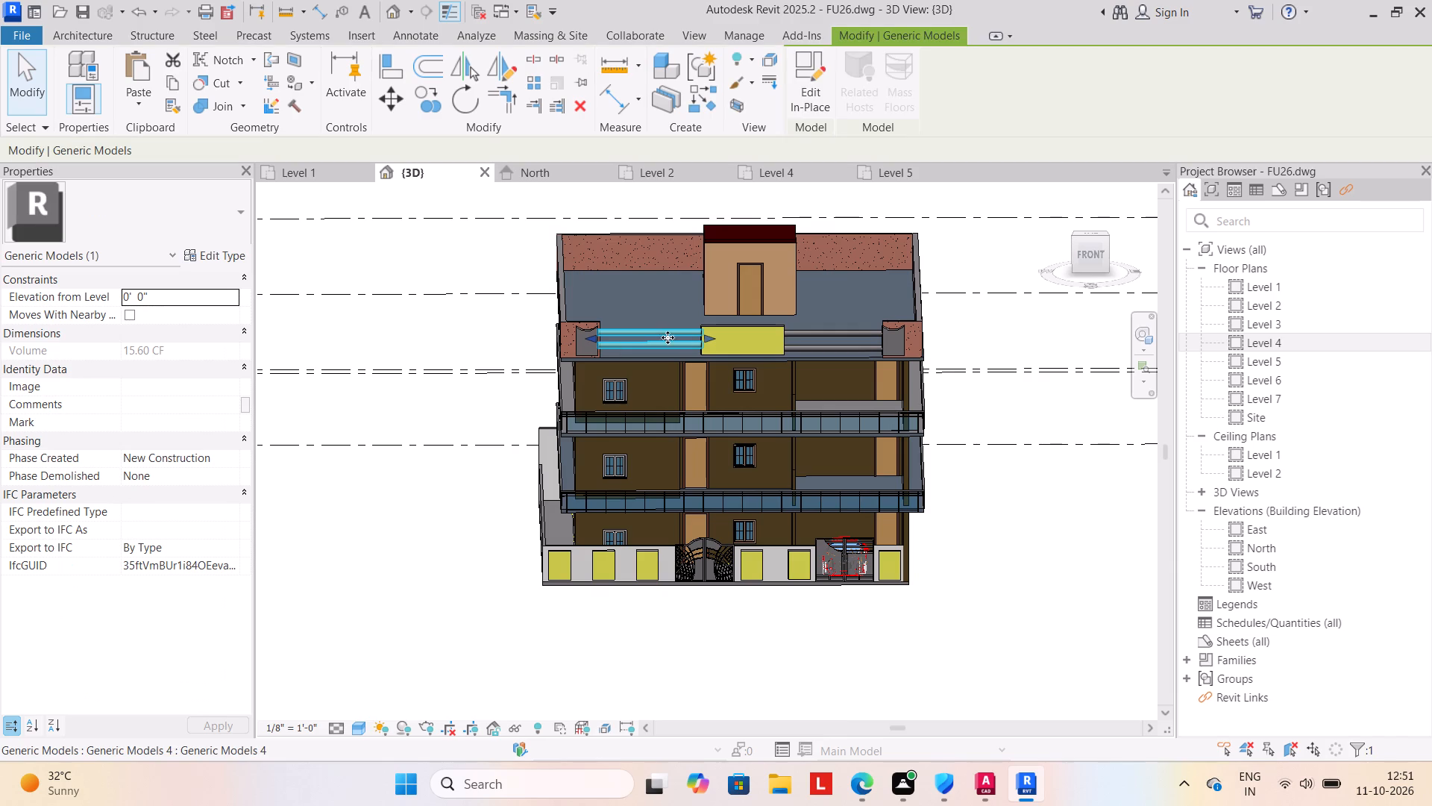
left_click(803, 105)
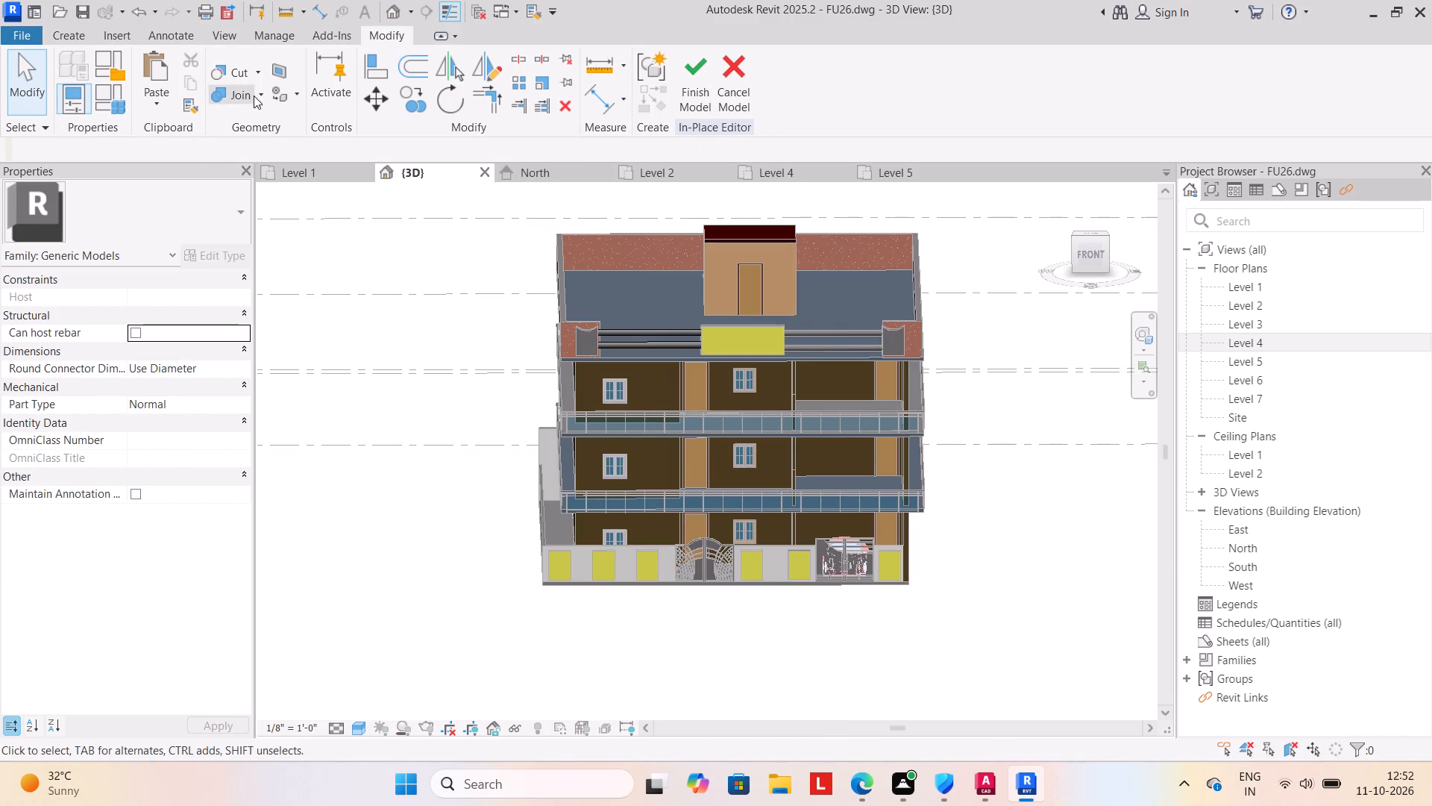
left_click(297, 91)
left_click(303, 121)
scroll(157, 329, "down", 4)
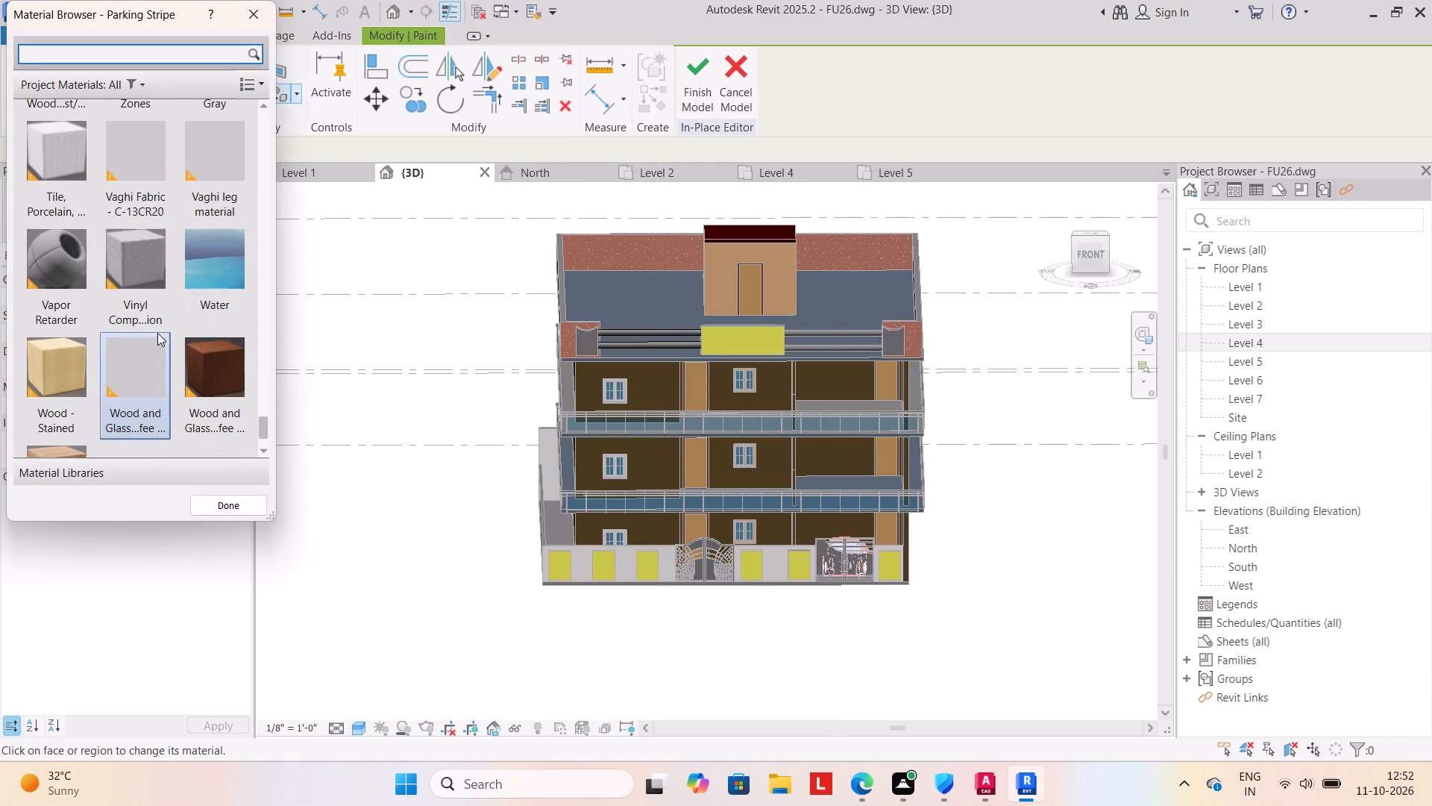
scroll(145, 340, "down", 3)
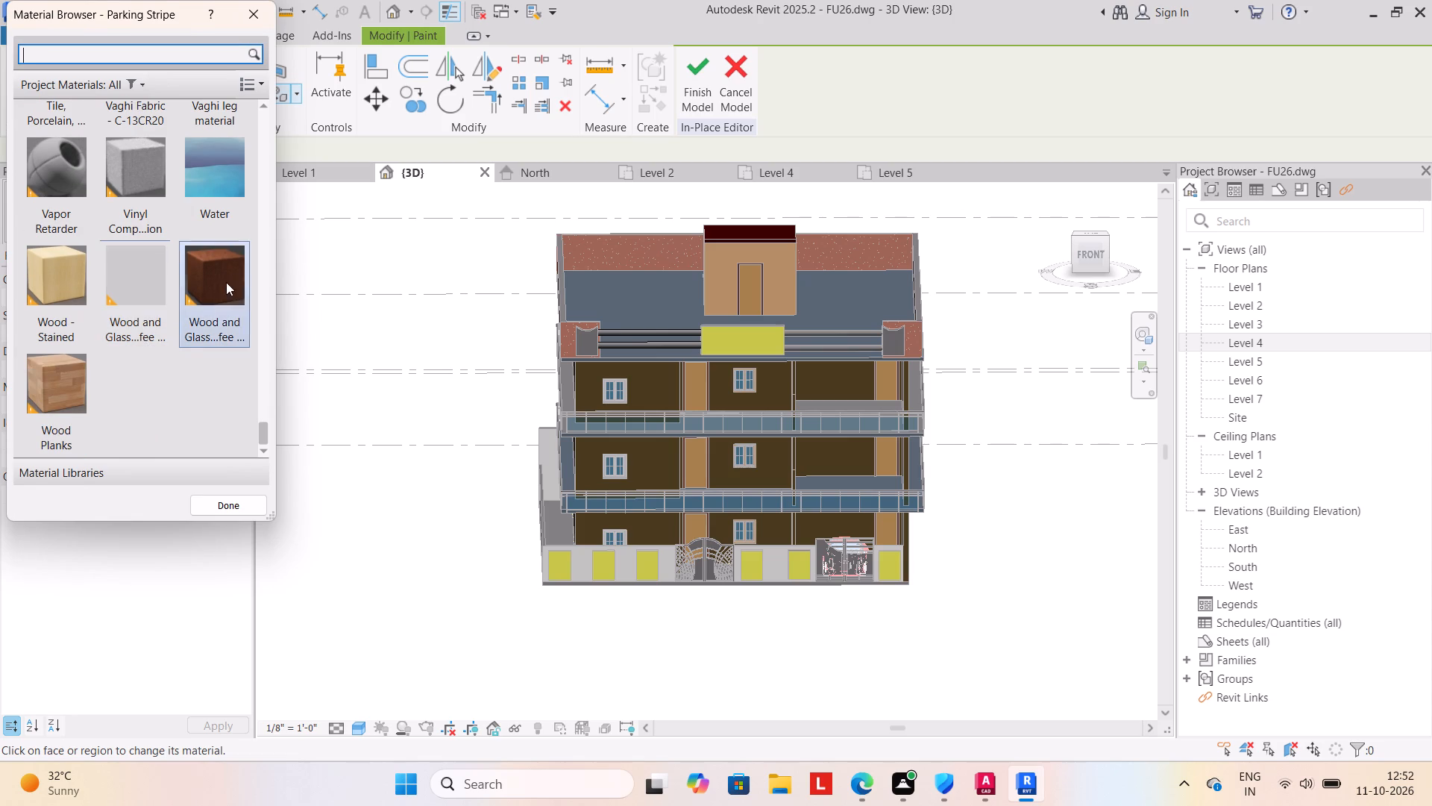
left_click(232, 275)
left_click(649, 331)
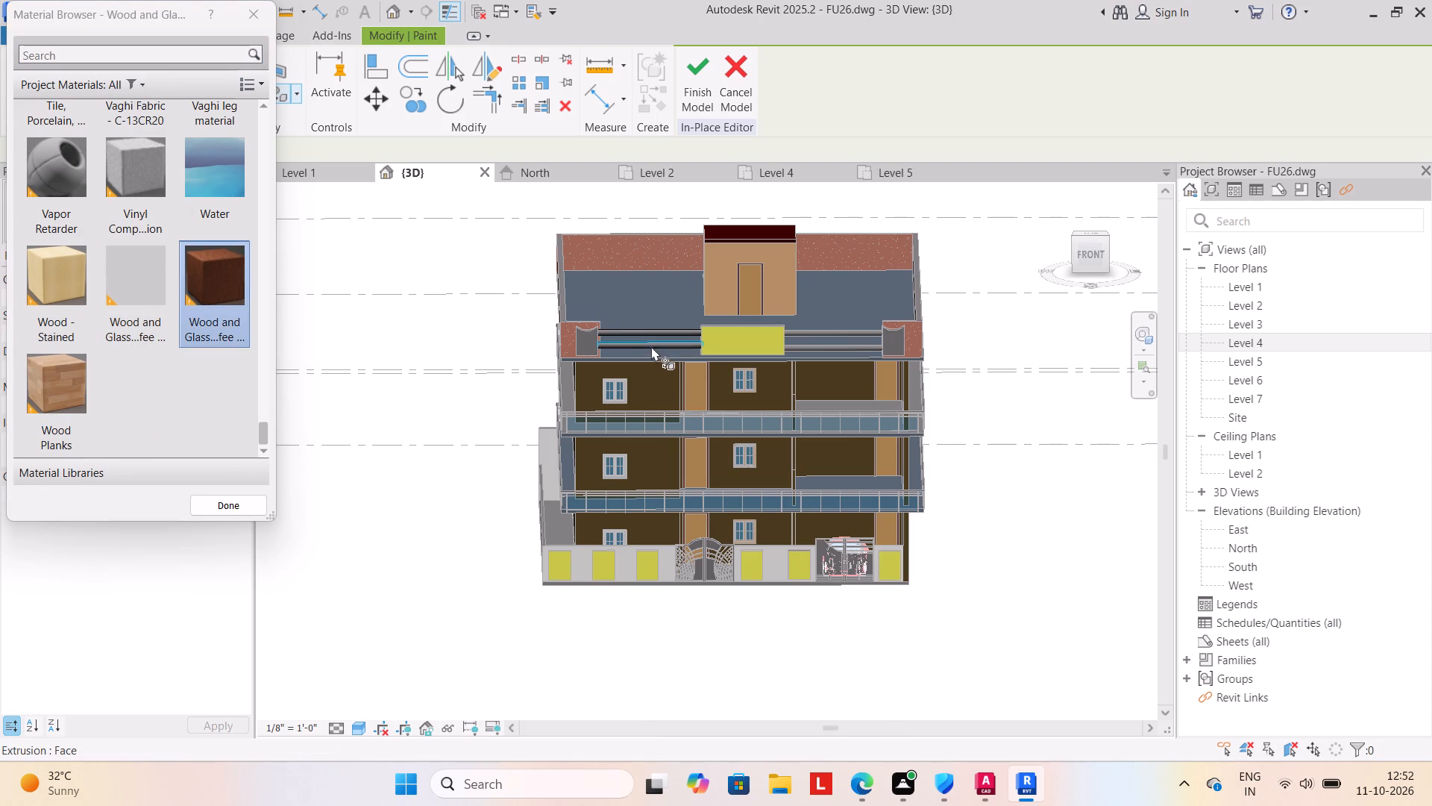
left_click(653, 341)
scroll(656, 336, "up", 7)
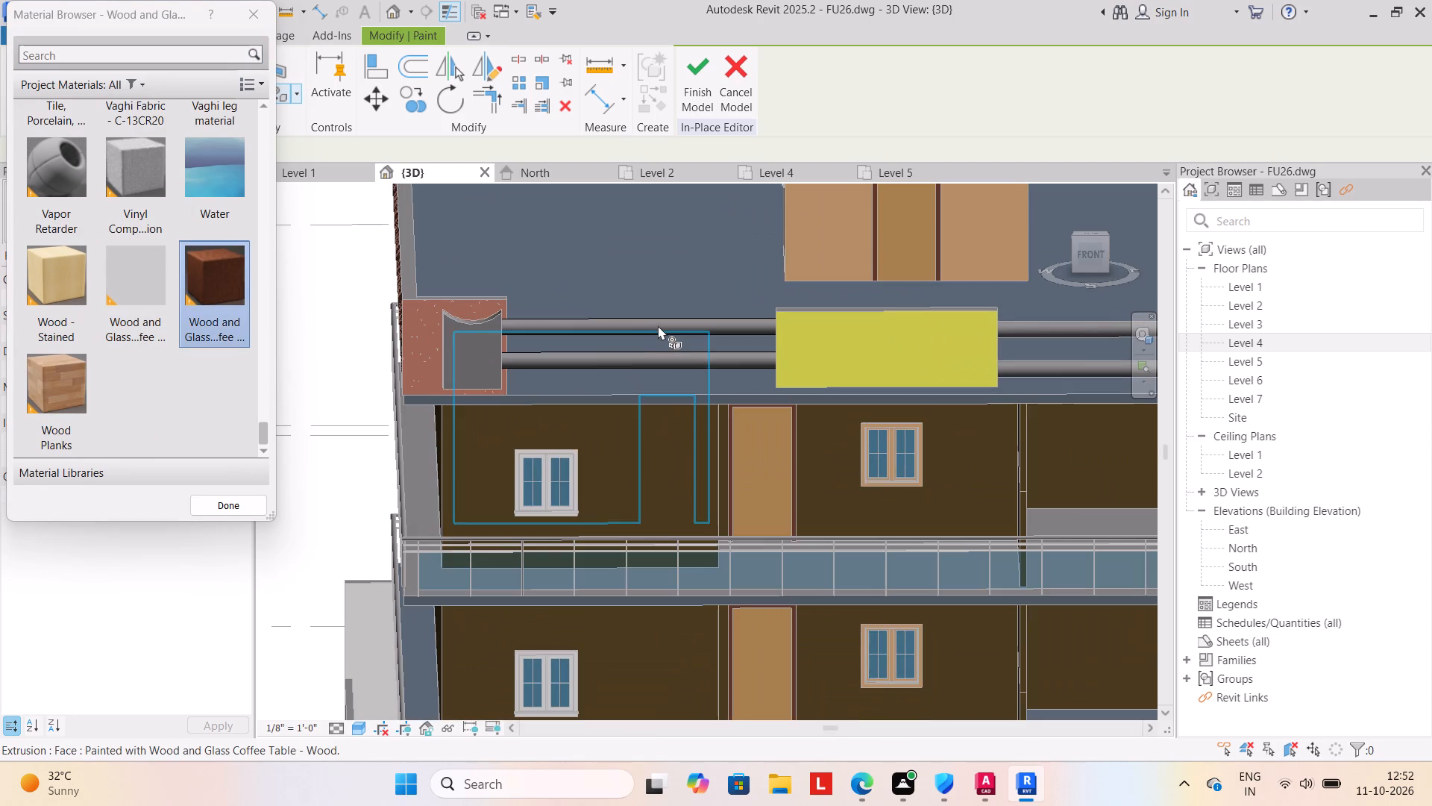
left_click(658, 325)
scroll(658, 325, "up", 3)
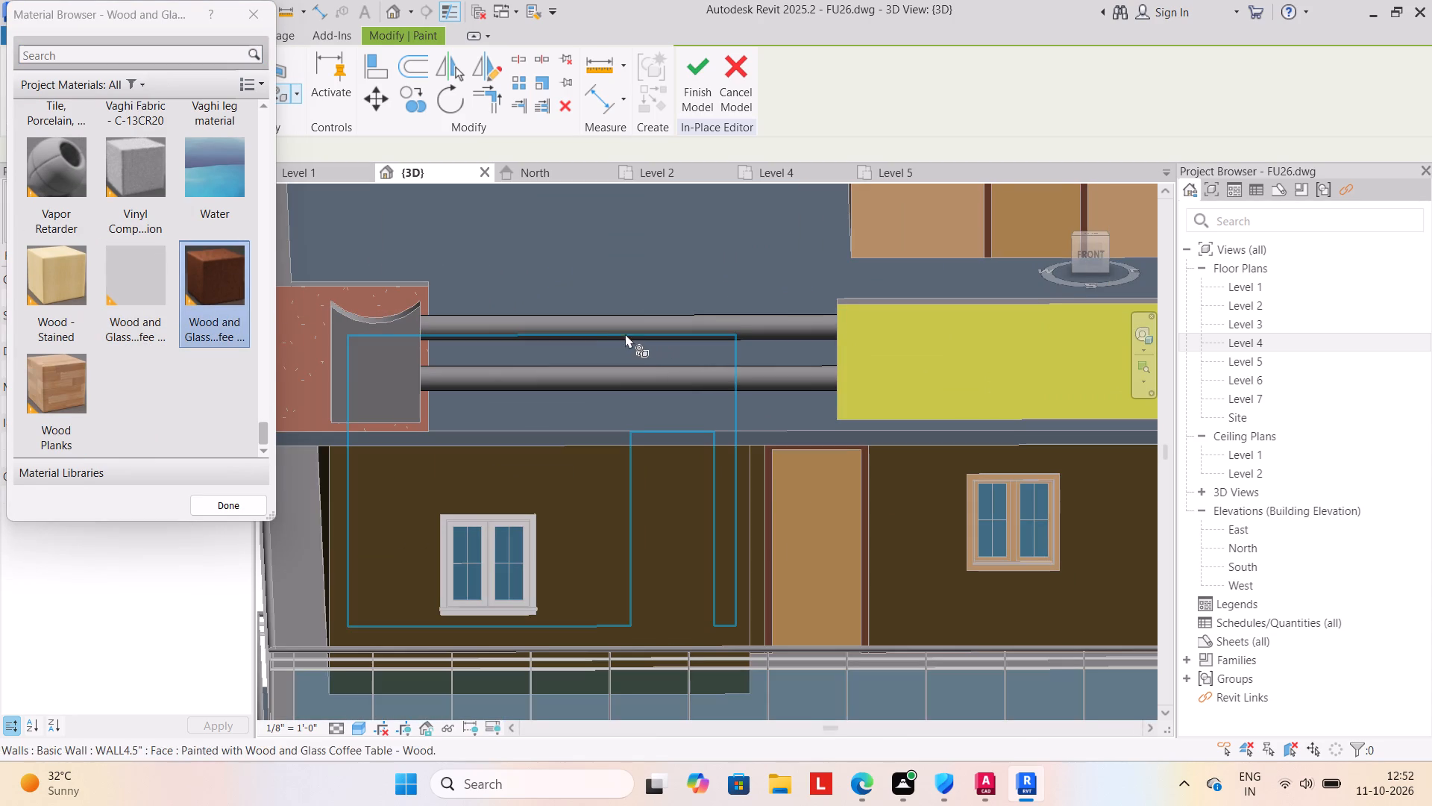
left_click(603, 372)
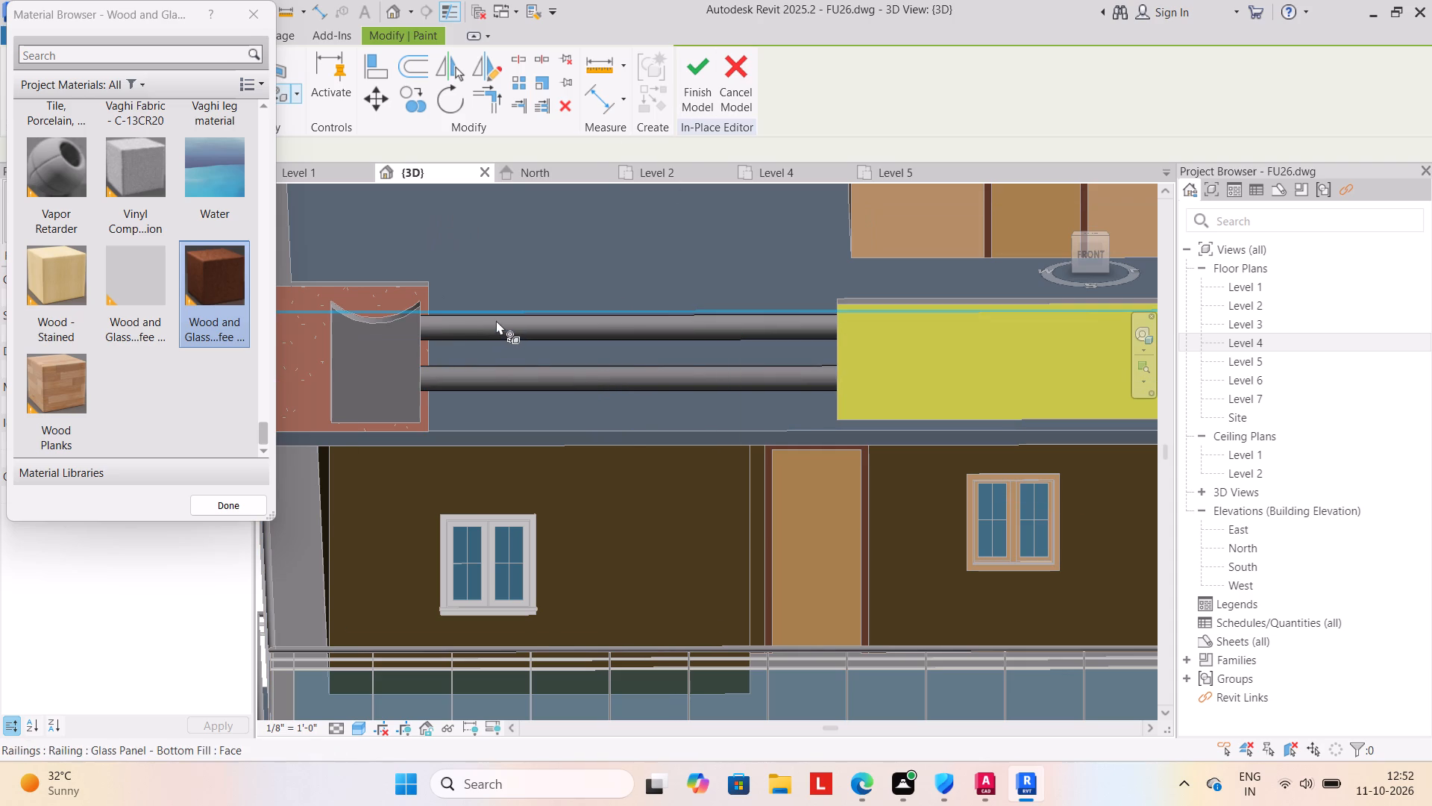
left_click(516, 324)
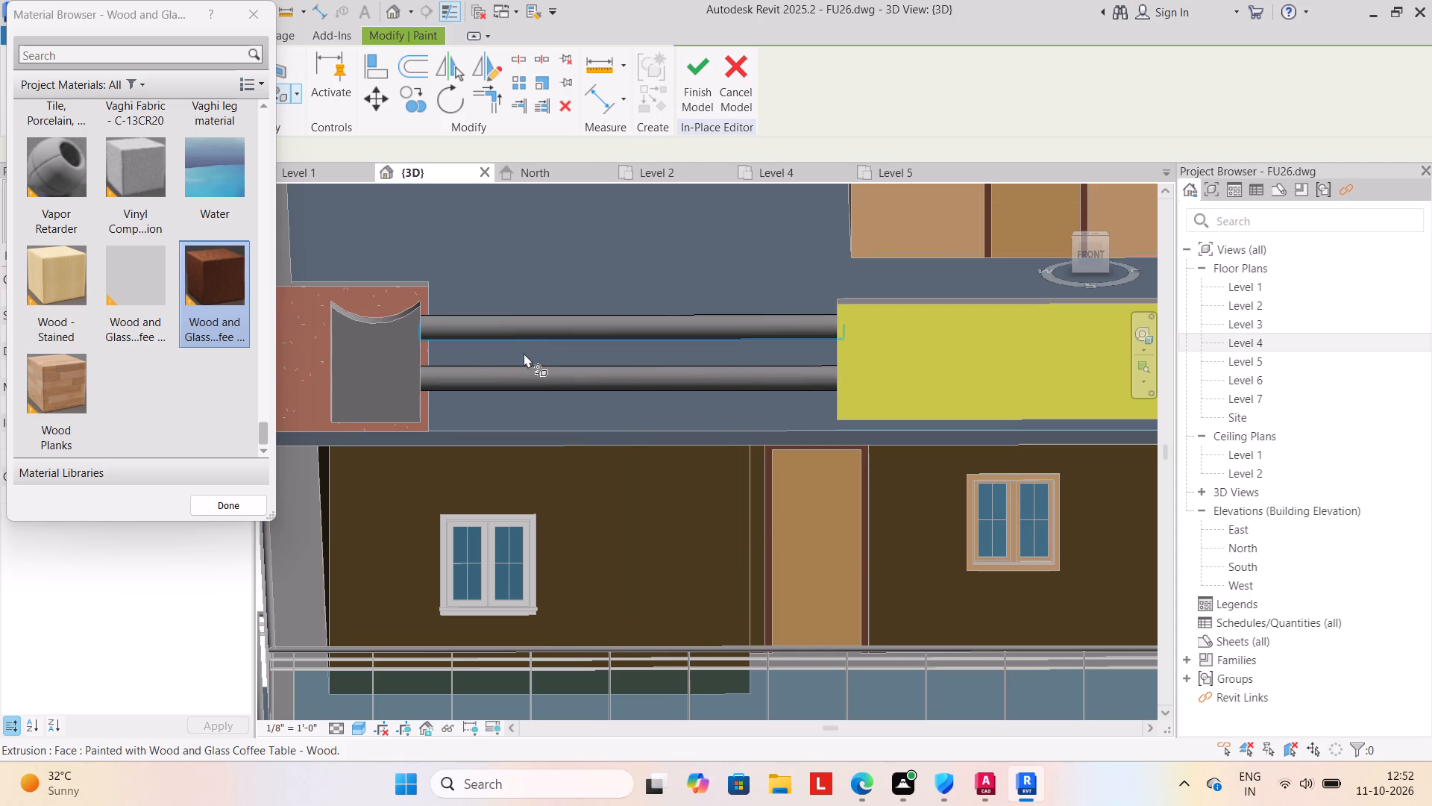
left_click(530, 375)
left_click(696, 100)
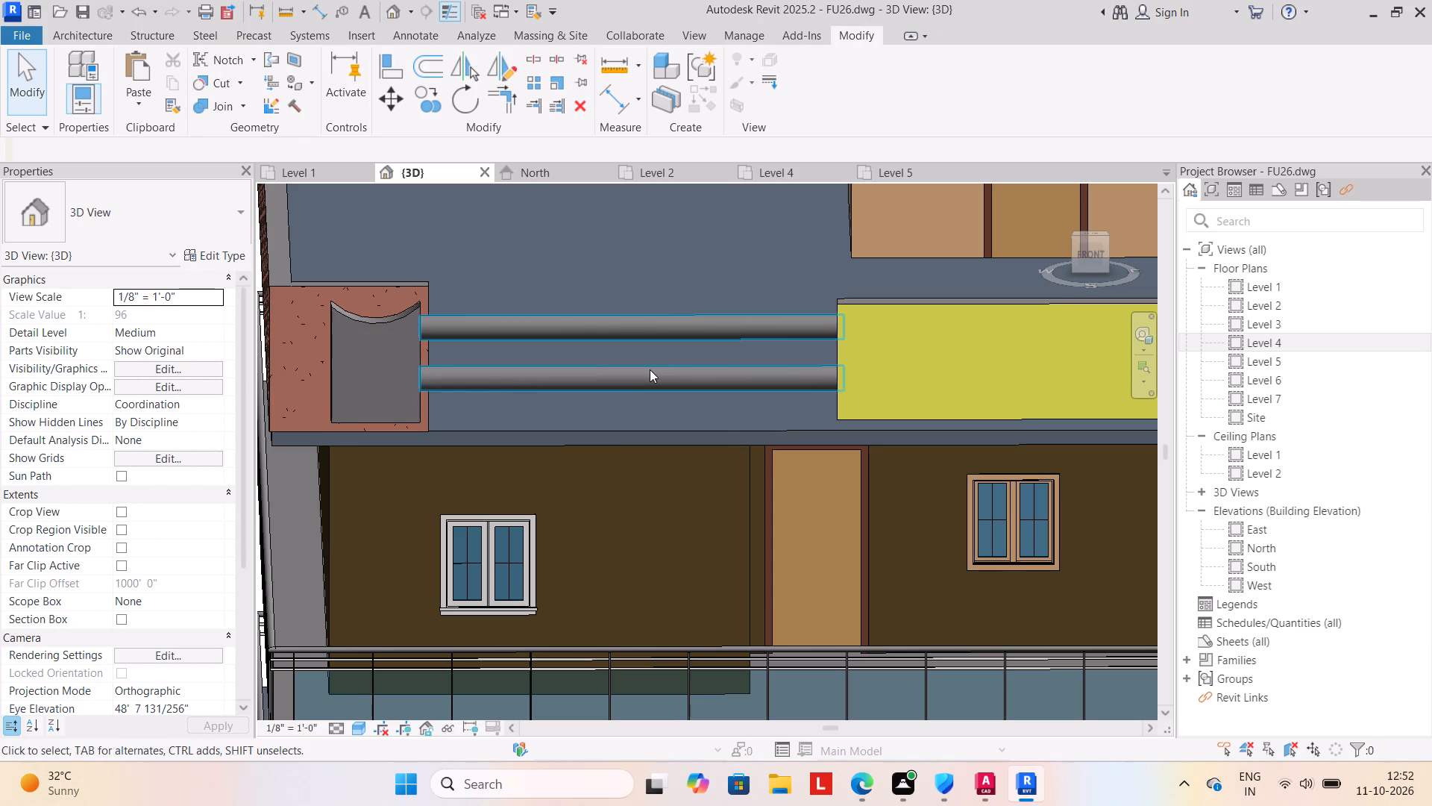
Edit the two parapet cylinders beside the central block in place, paint their faces with Wood and Glass Coffee Table - Wood, and finish the model.
left_click(650, 369)
left_click(805, 72)
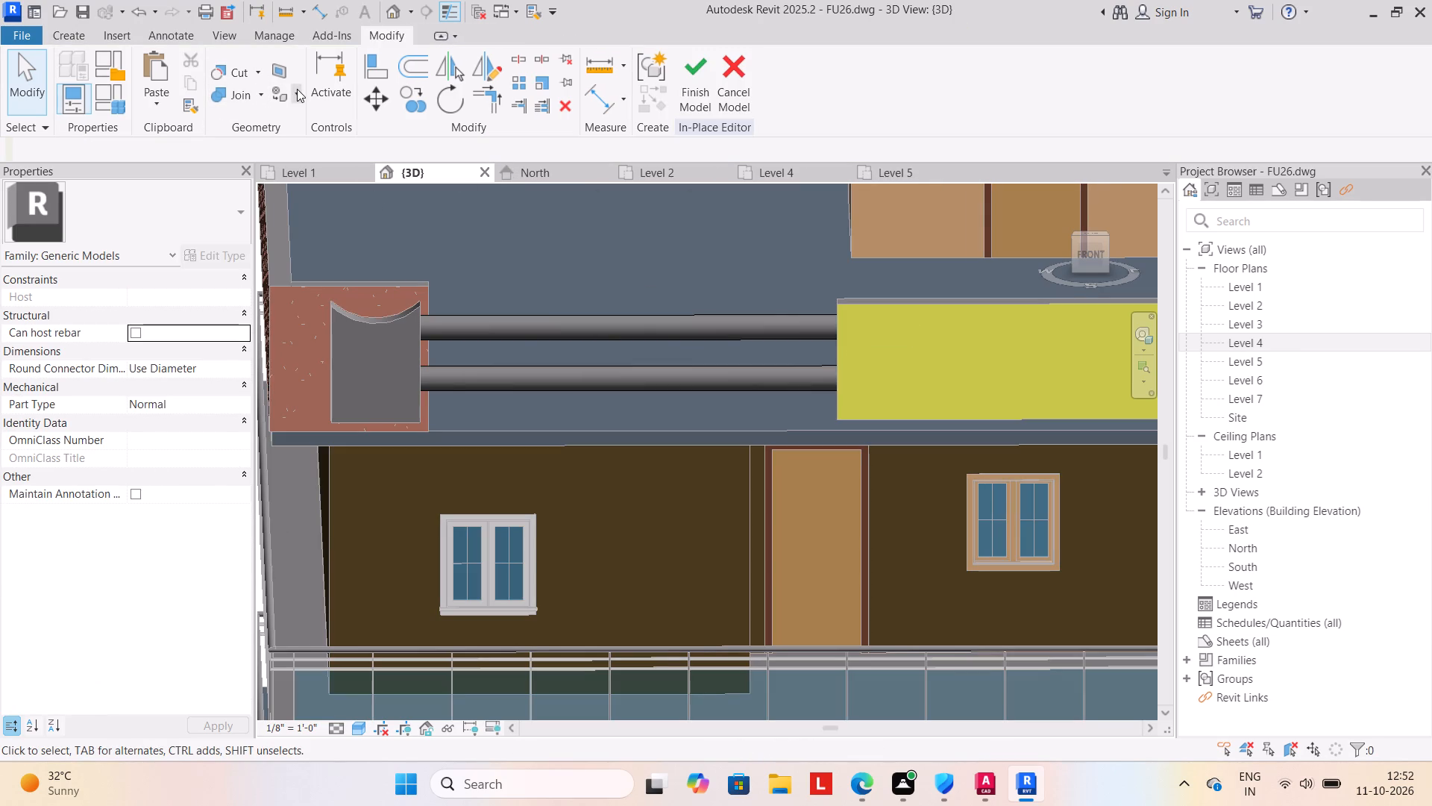
left_click(297, 89)
left_click(315, 125)
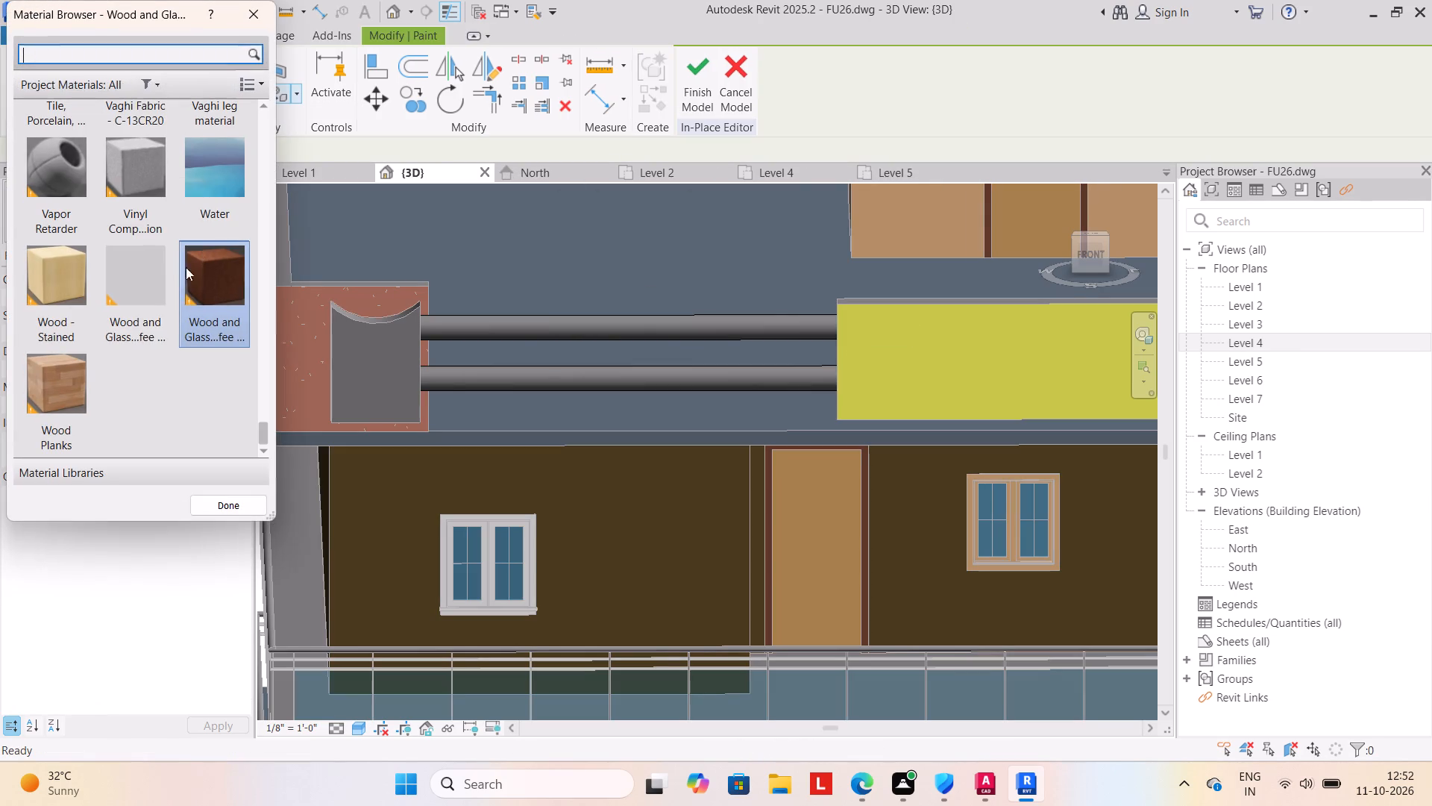
left_click(223, 275)
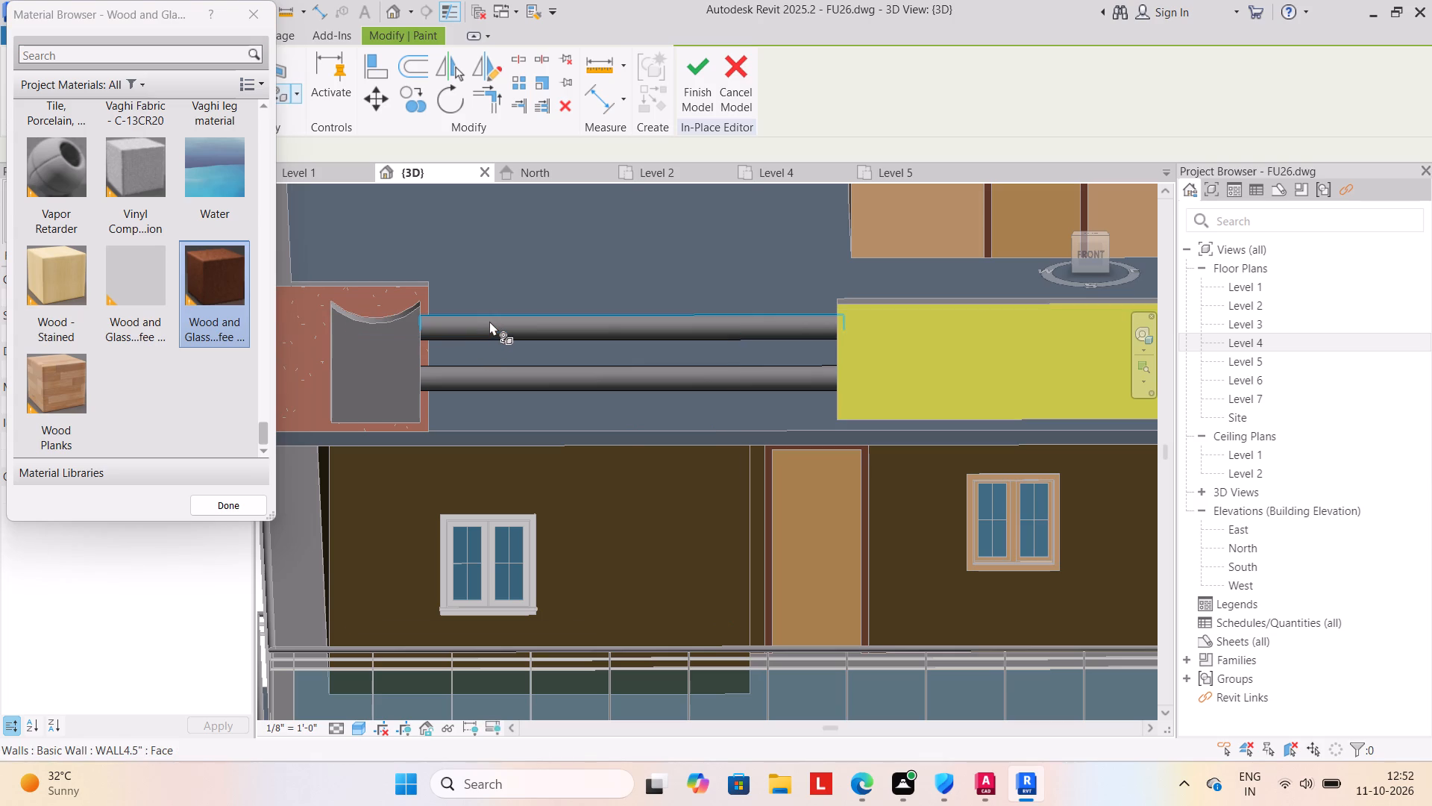
scroll(498, 323, "up", 7)
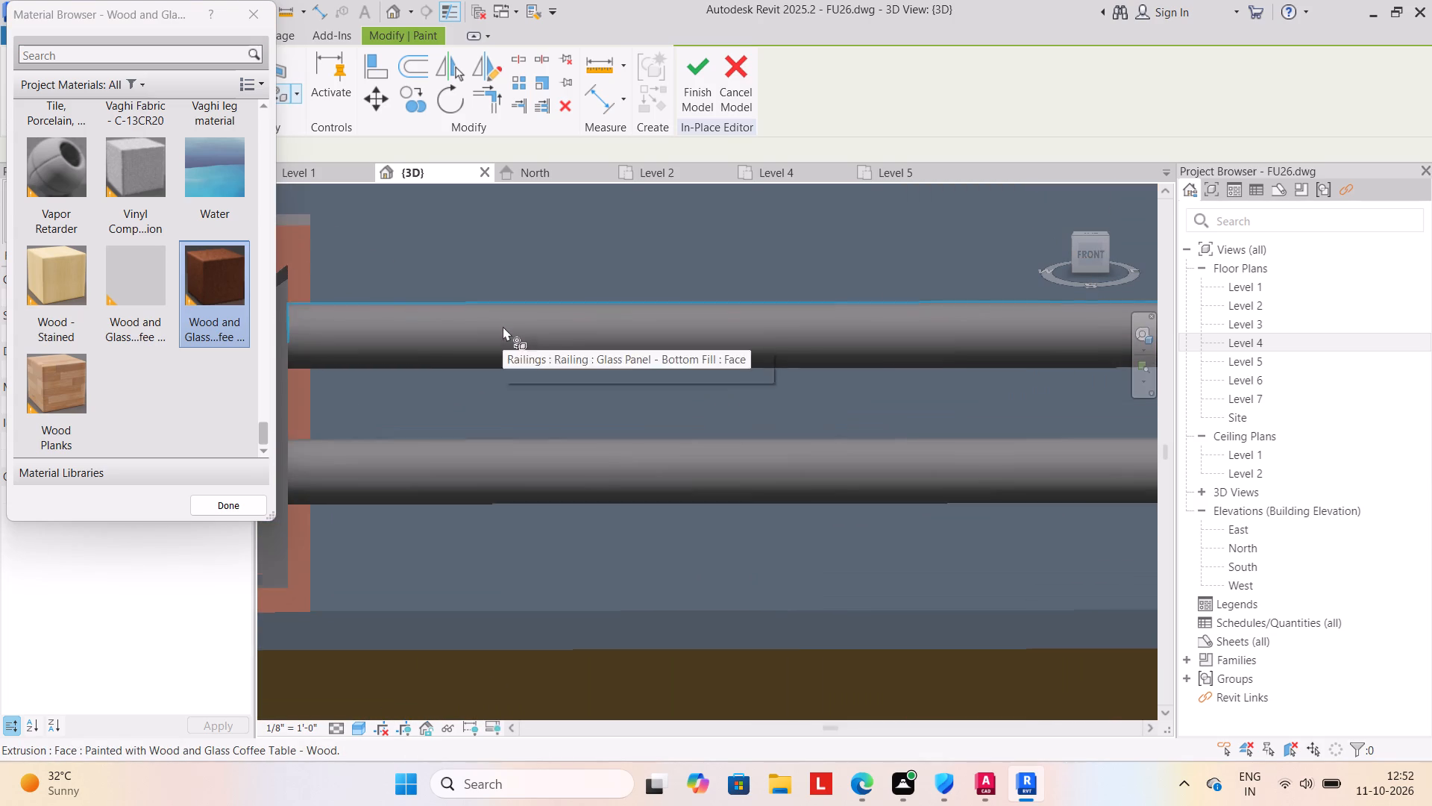
left_click(503, 338)
left_click(503, 346)
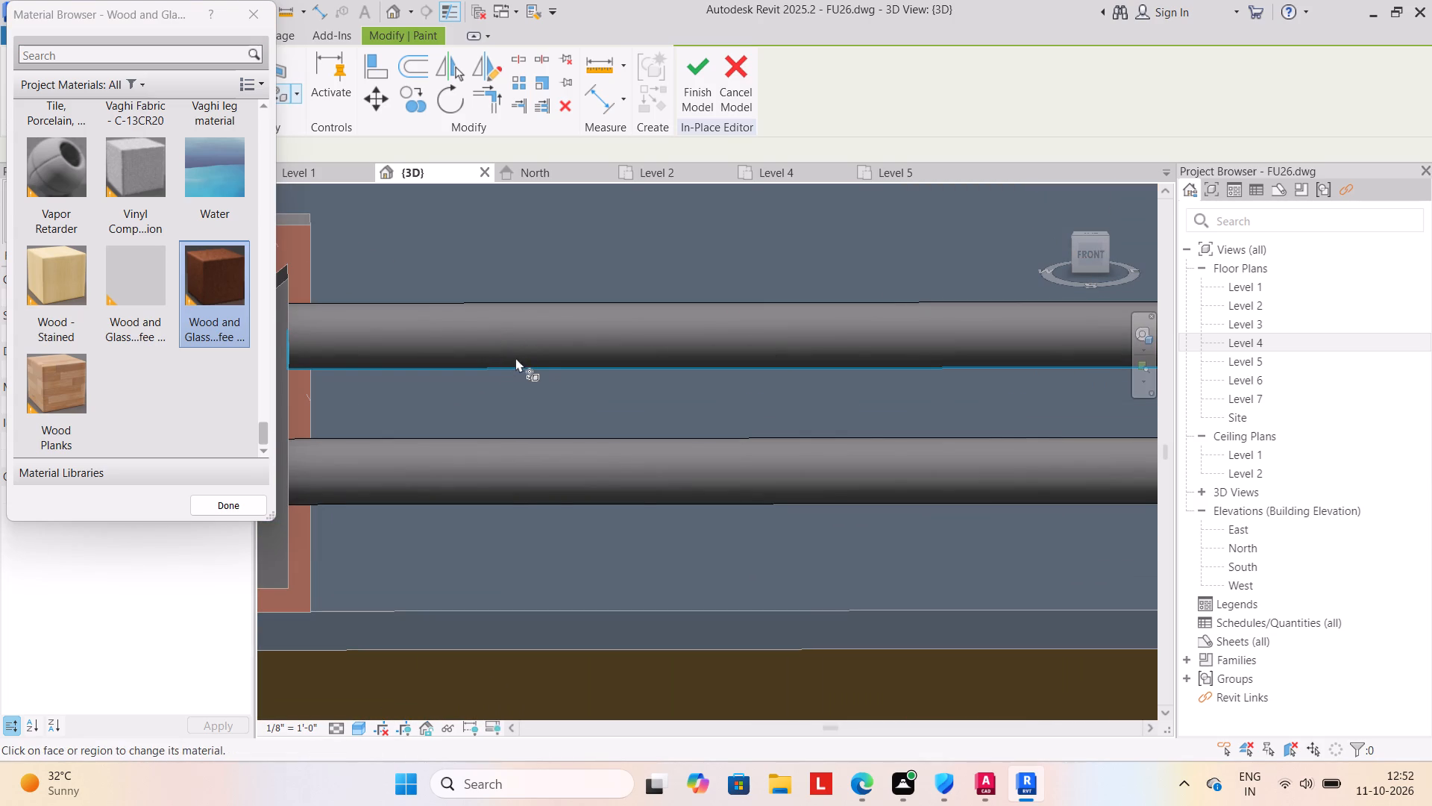
left_click(525, 342)
scroll(534, 344, "down", 4)
left_click(550, 413)
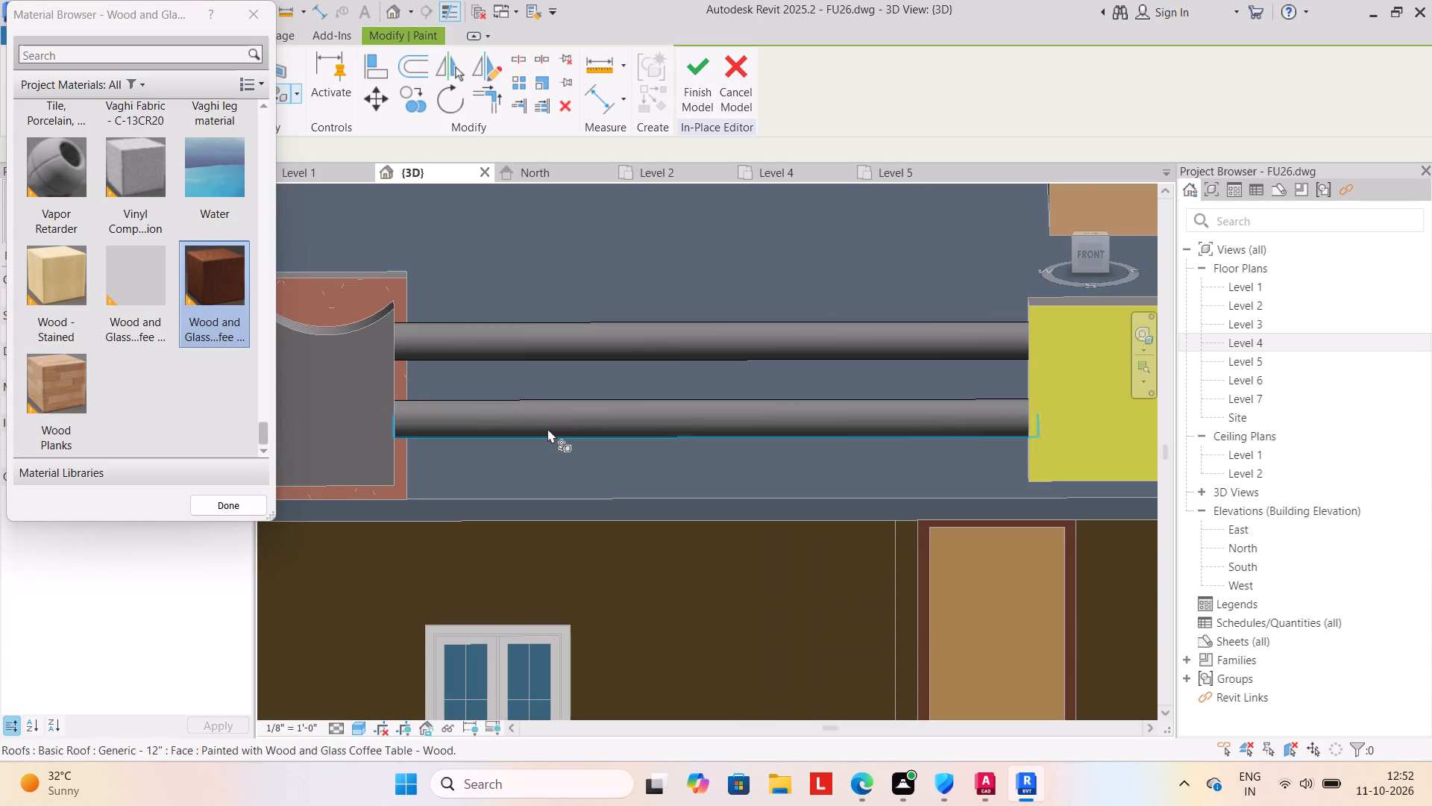
scroll(547, 428, "down", 9)
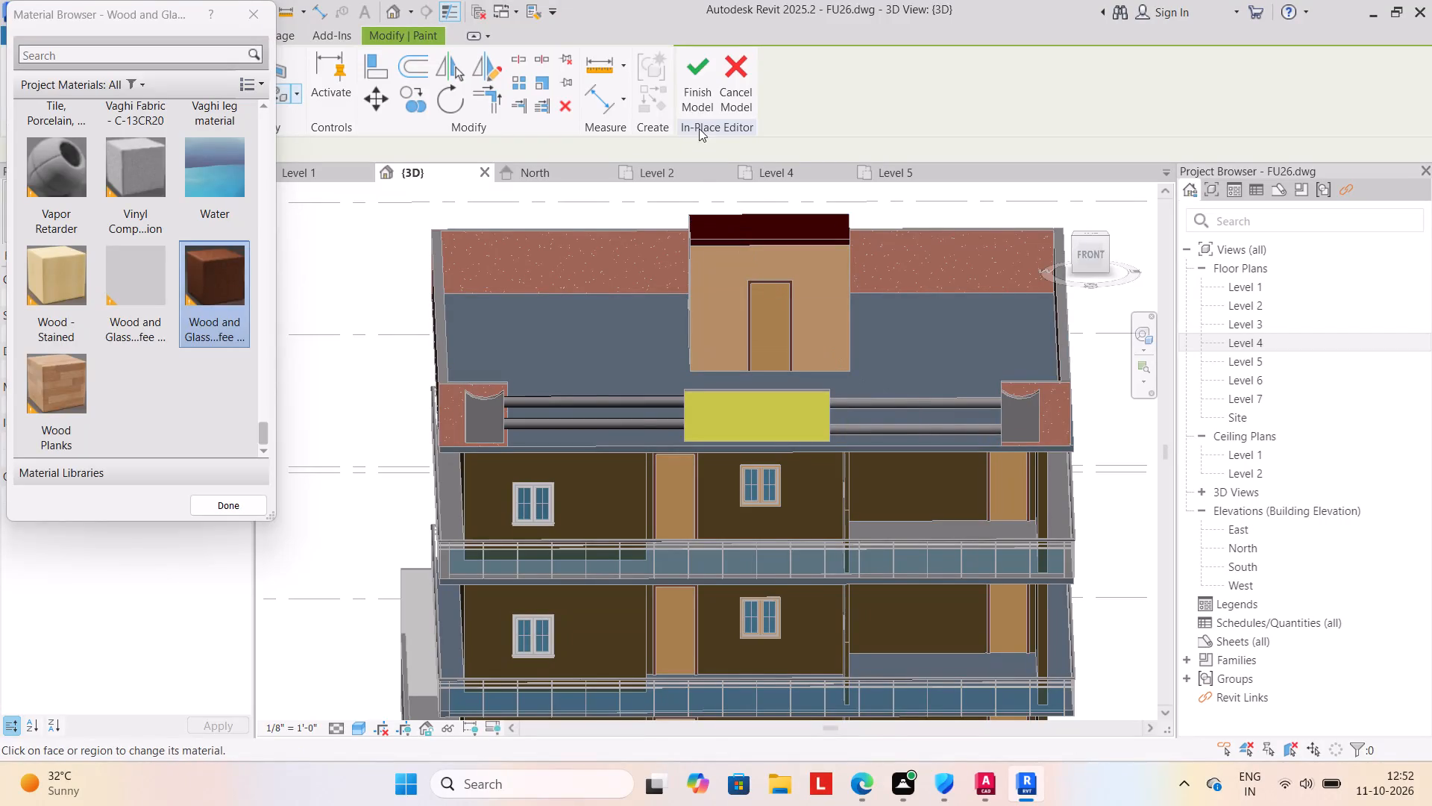
left_click(698, 101)
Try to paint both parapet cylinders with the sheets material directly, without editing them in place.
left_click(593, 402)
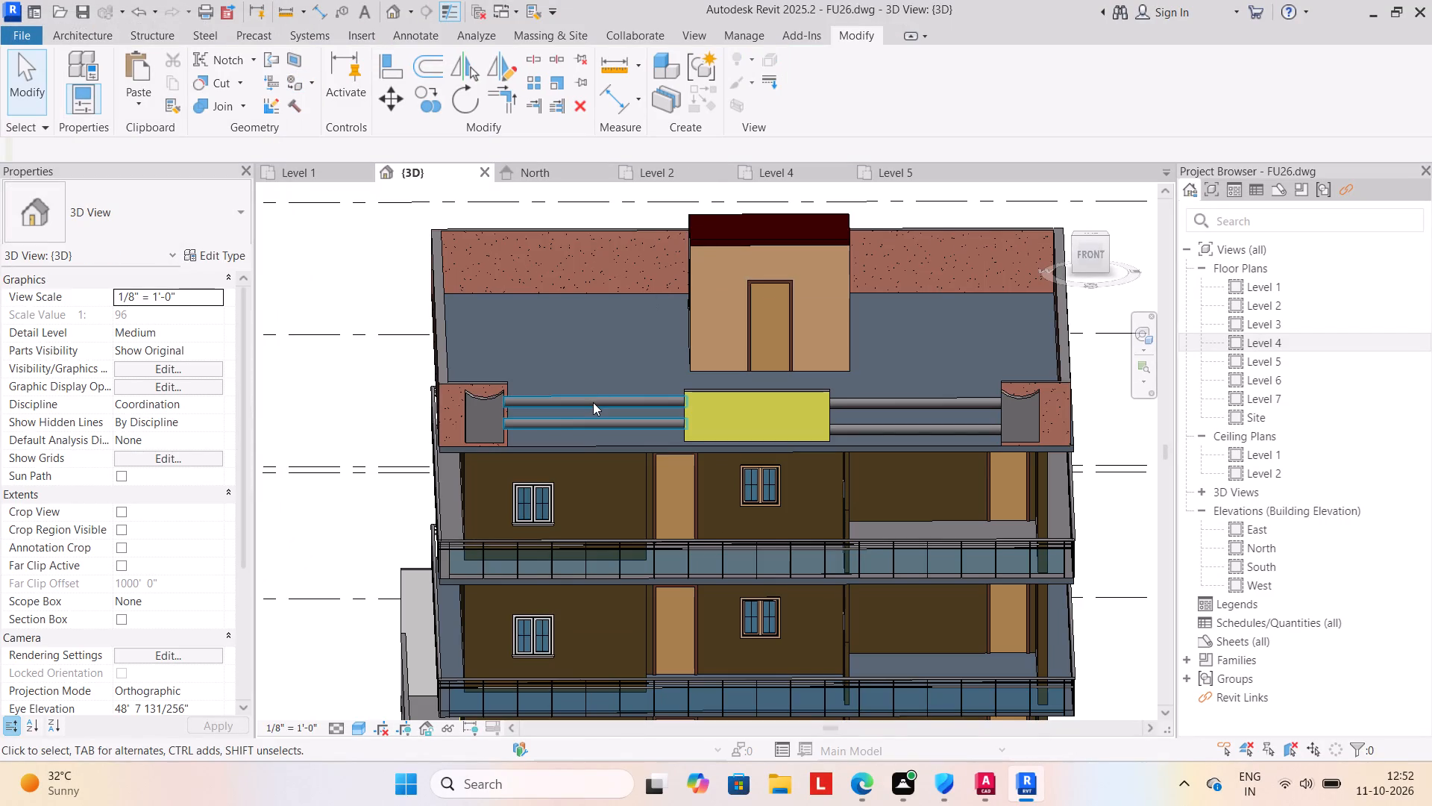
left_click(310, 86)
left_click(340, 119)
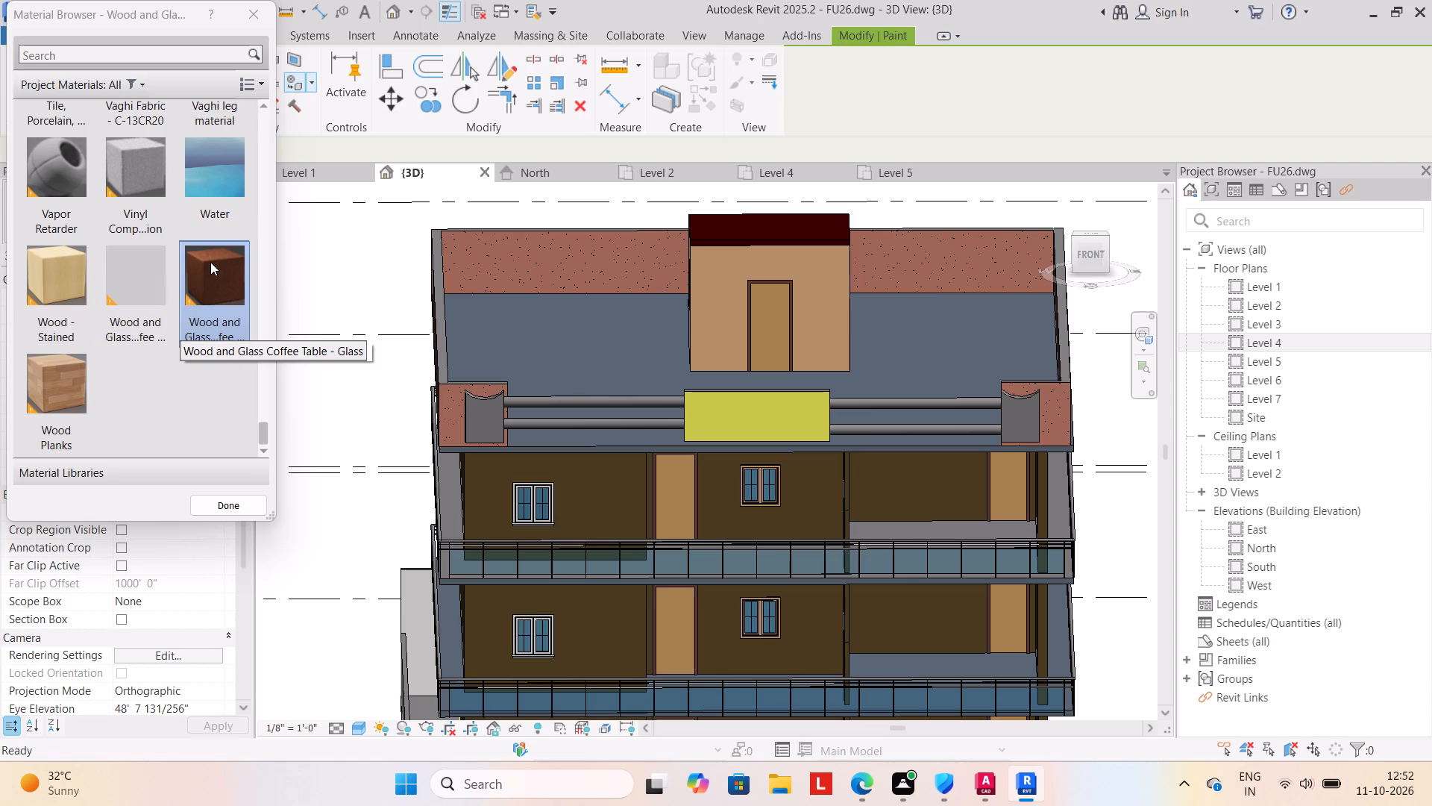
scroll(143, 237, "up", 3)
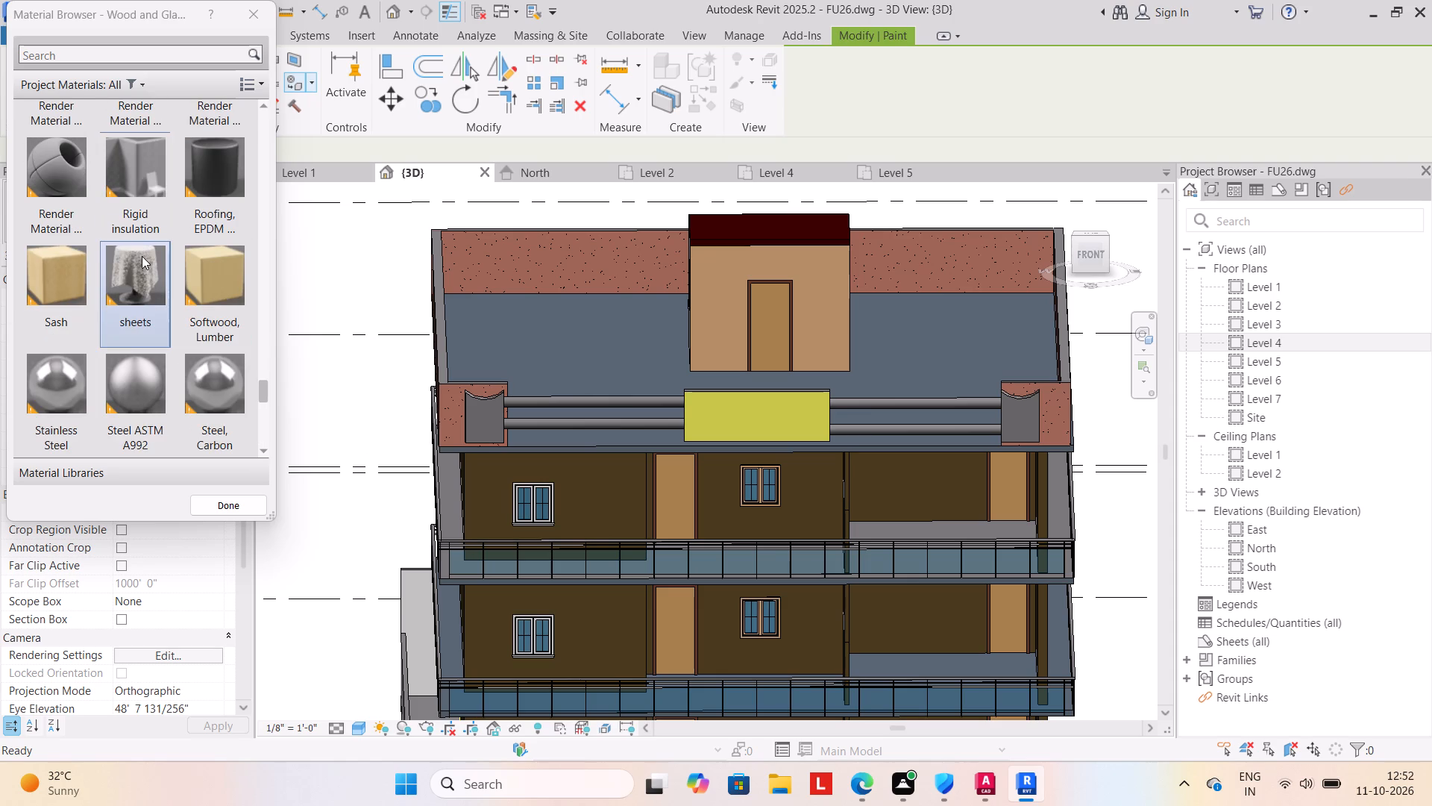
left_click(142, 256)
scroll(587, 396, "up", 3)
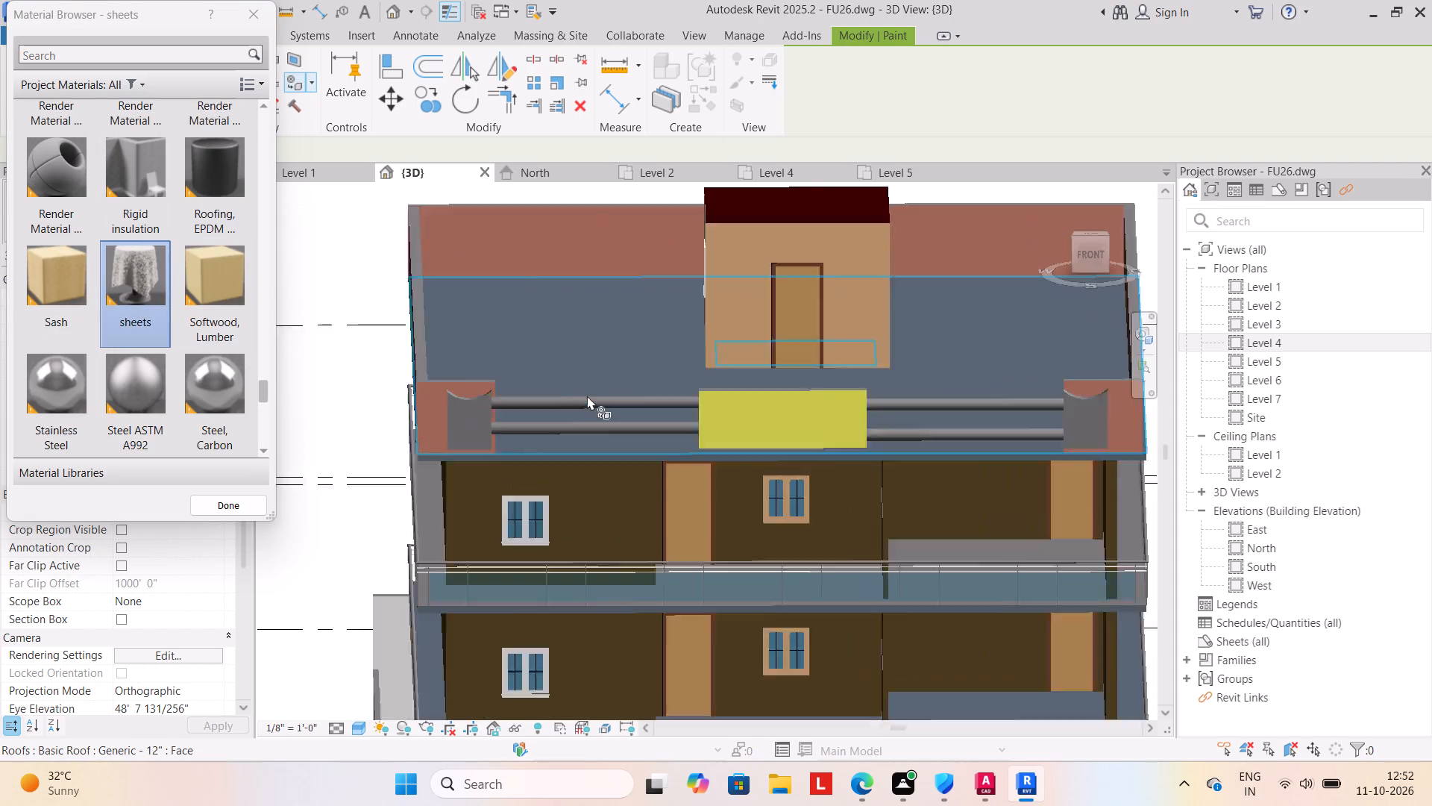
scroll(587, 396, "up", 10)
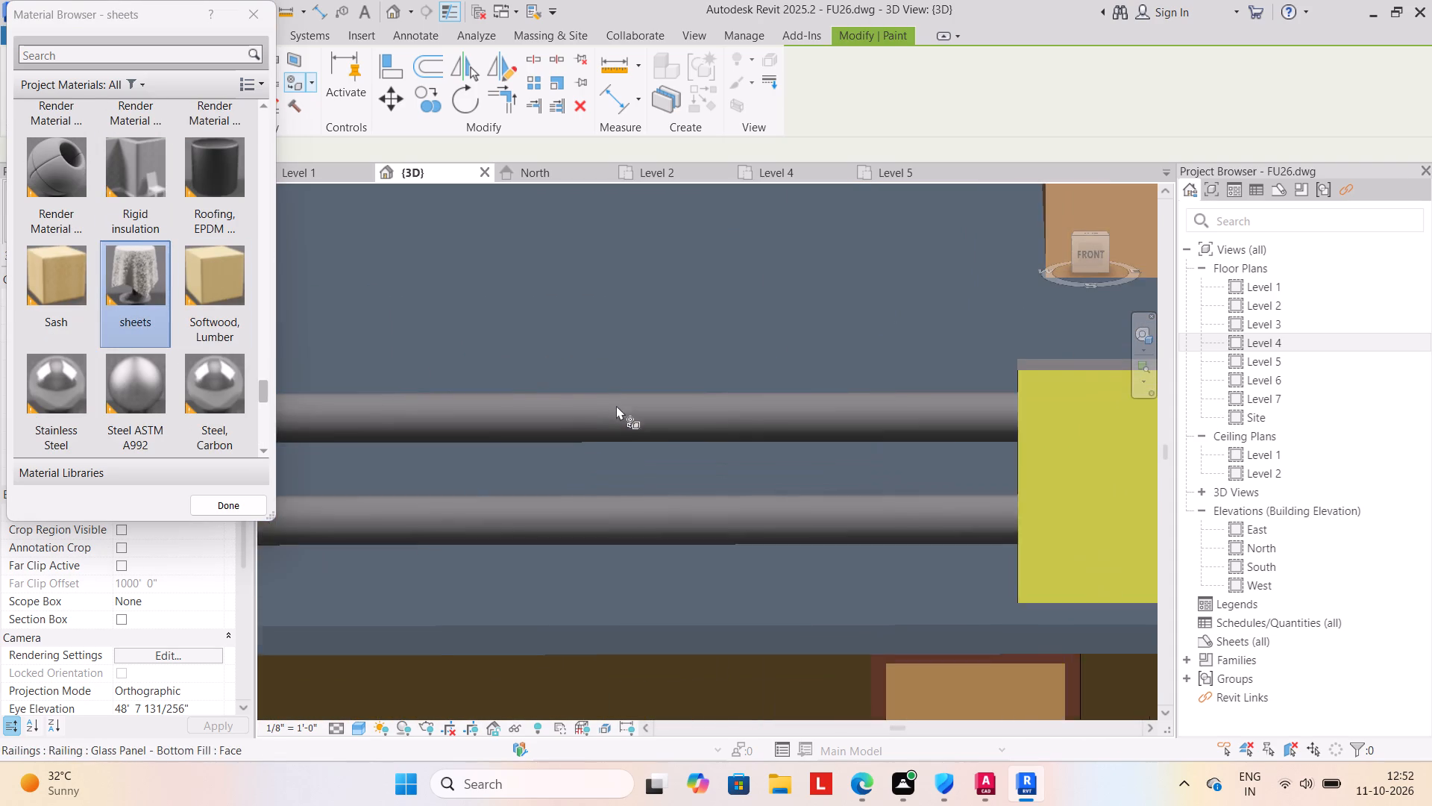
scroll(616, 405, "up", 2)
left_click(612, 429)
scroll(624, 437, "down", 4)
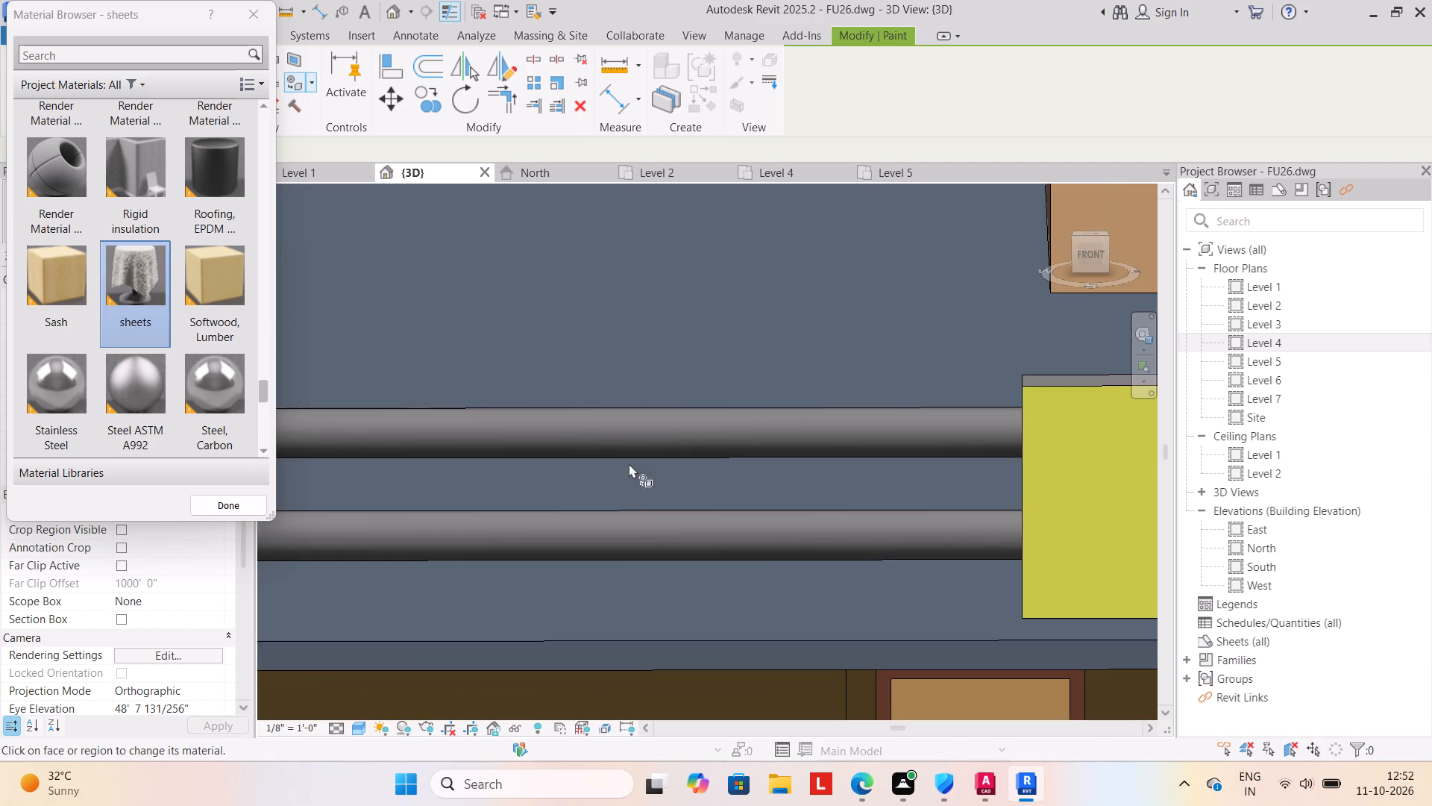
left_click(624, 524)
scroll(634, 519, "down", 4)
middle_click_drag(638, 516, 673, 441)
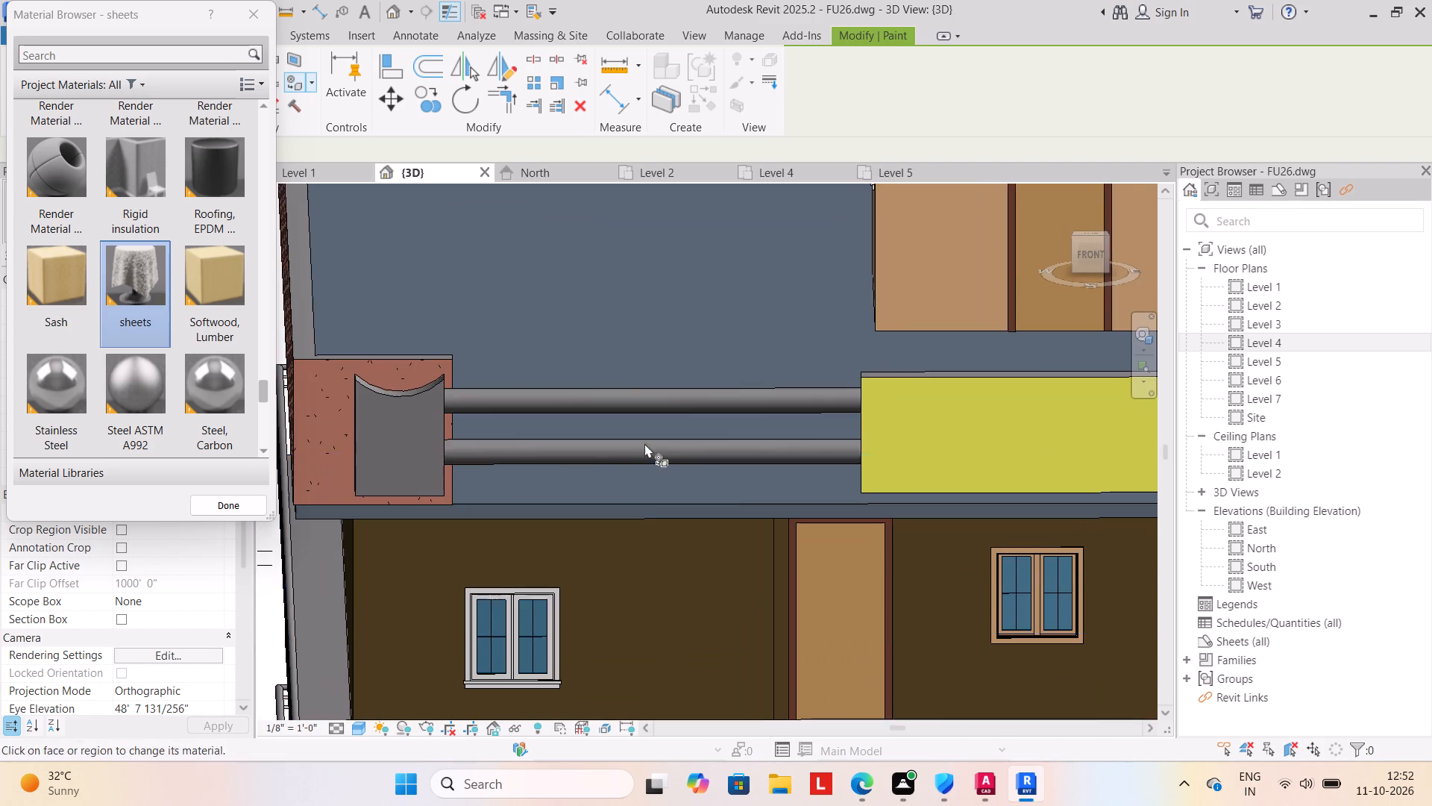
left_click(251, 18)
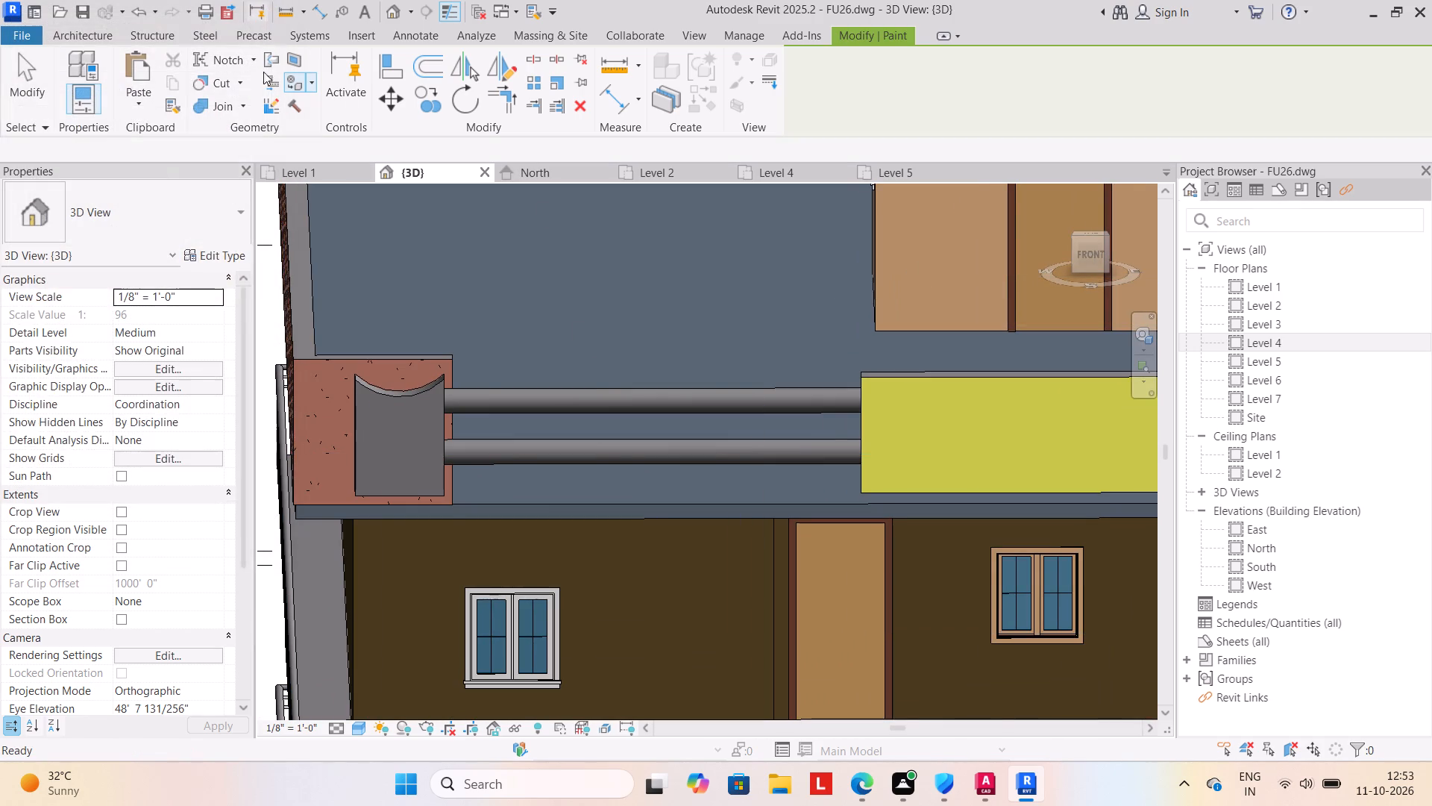
Reopen the parapet cylinders for in-place editing, paint the upper one with Wood and Glass Coffee Table - Wood, and finish the model.
left_click(577, 460)
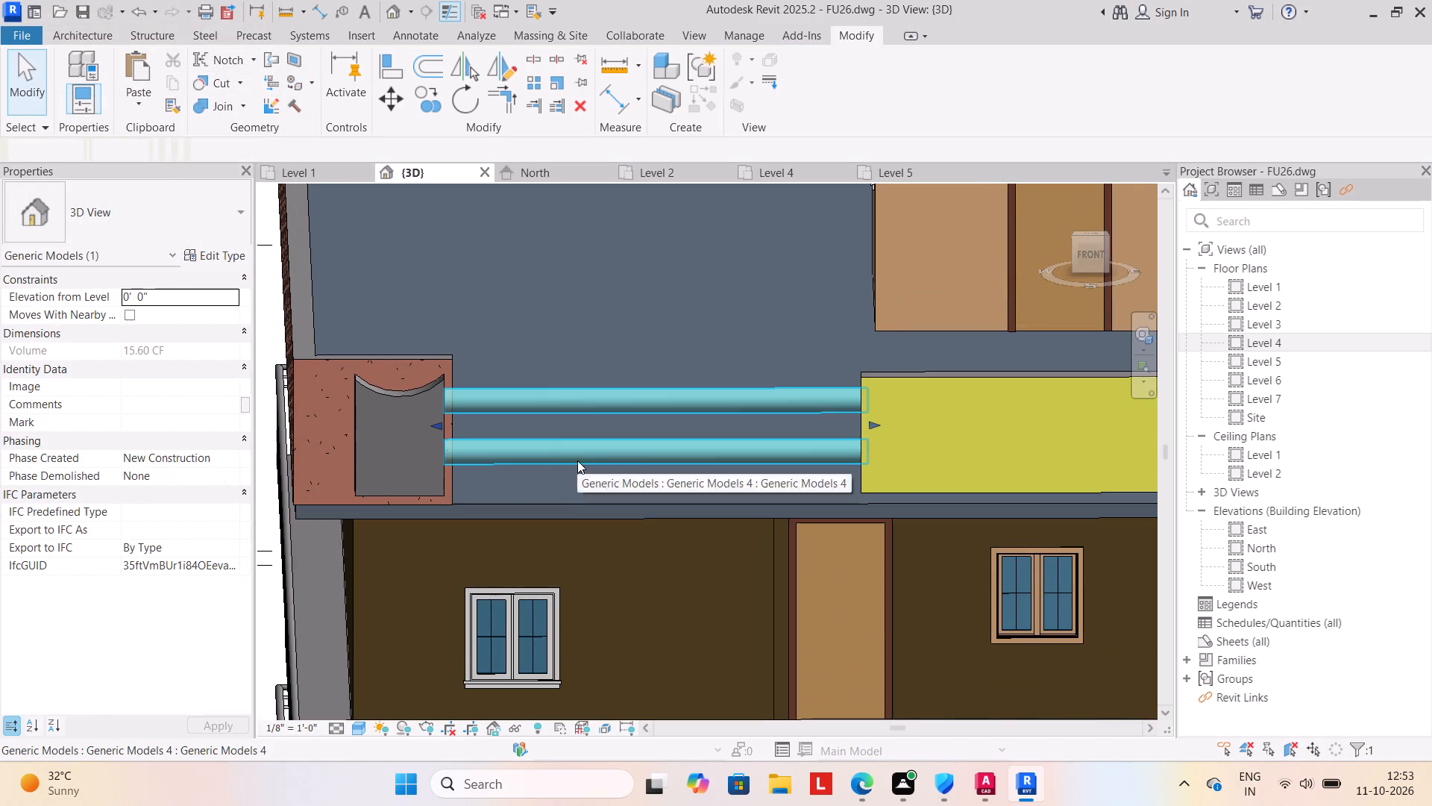
left_click(805, 103)
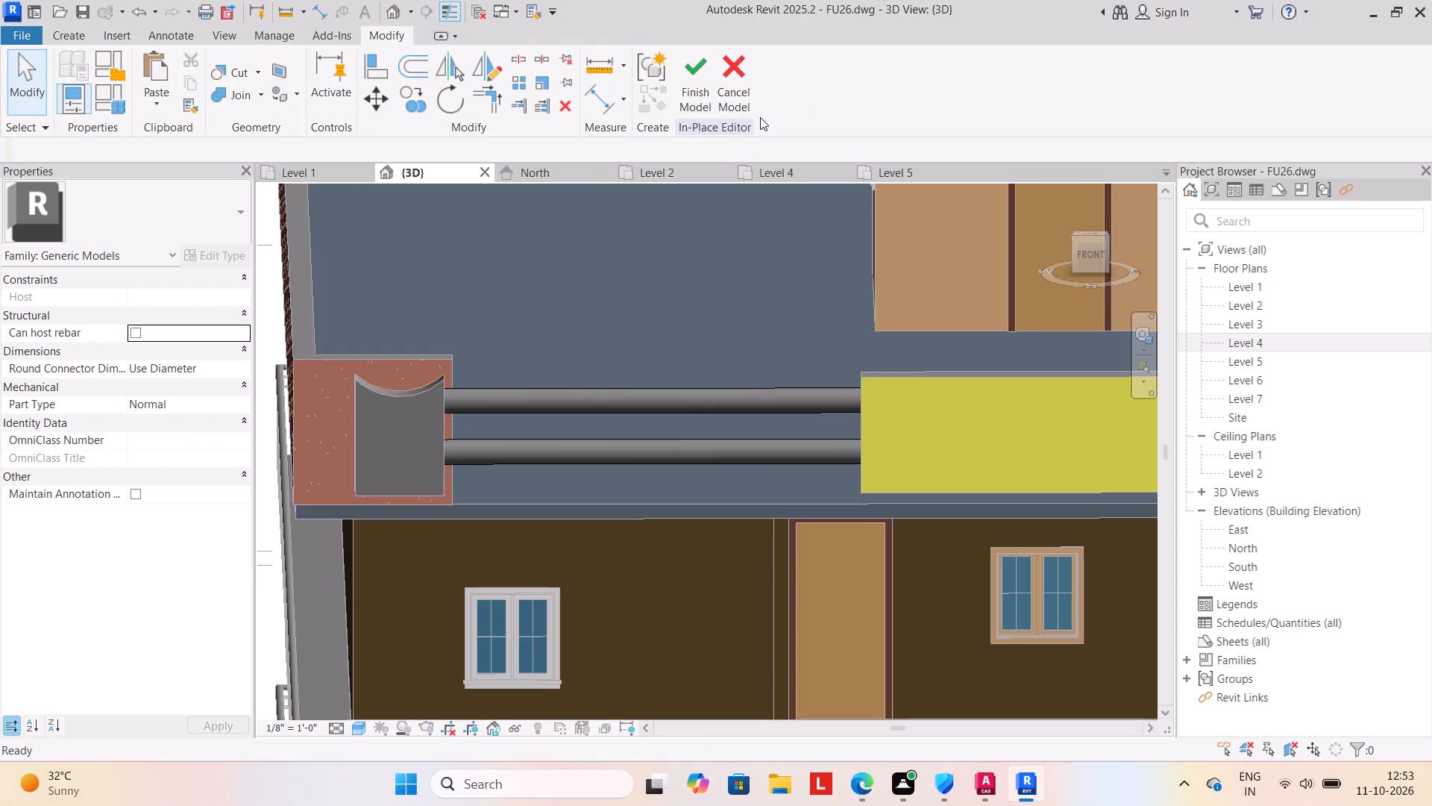
left_click(296, 93)
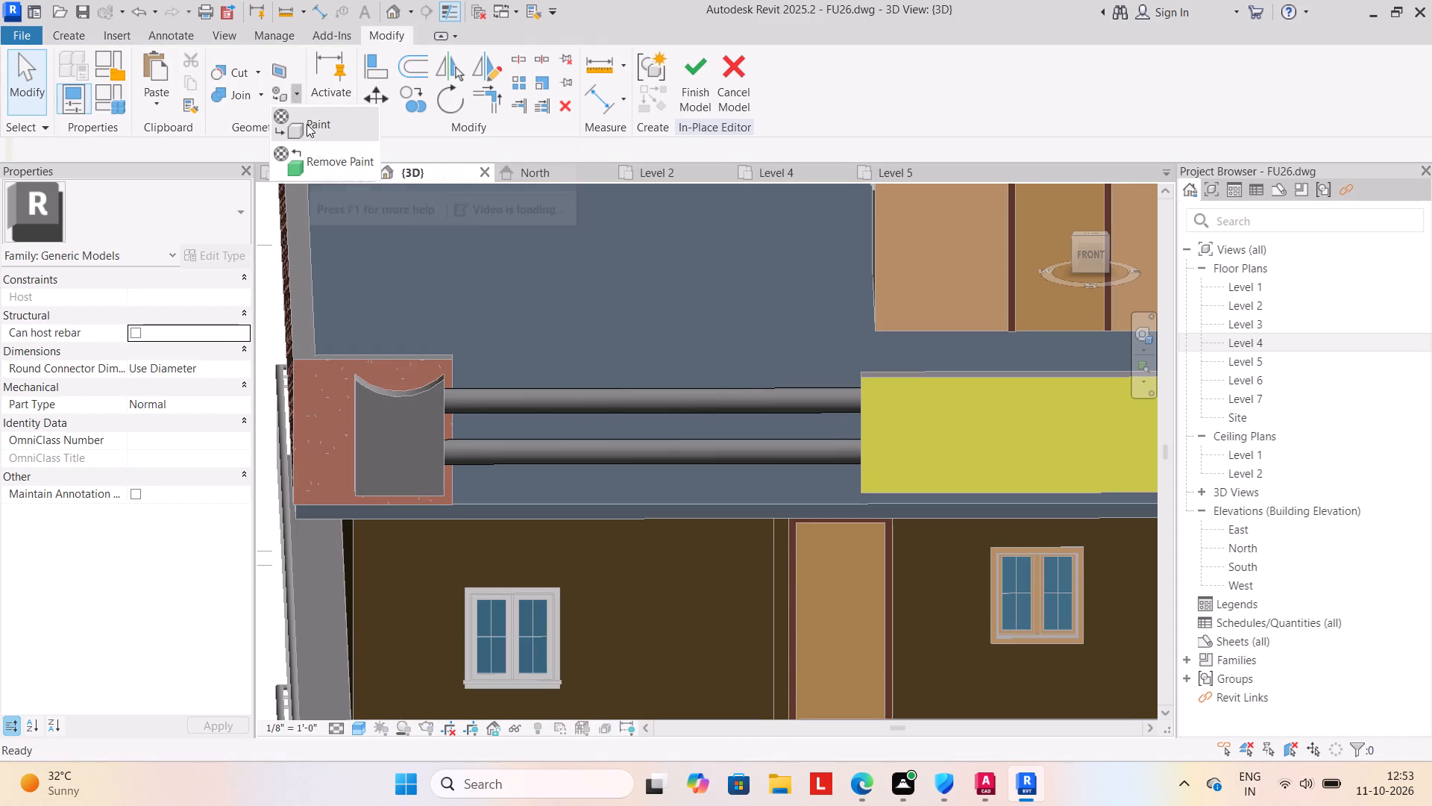
left_click(307, 124)
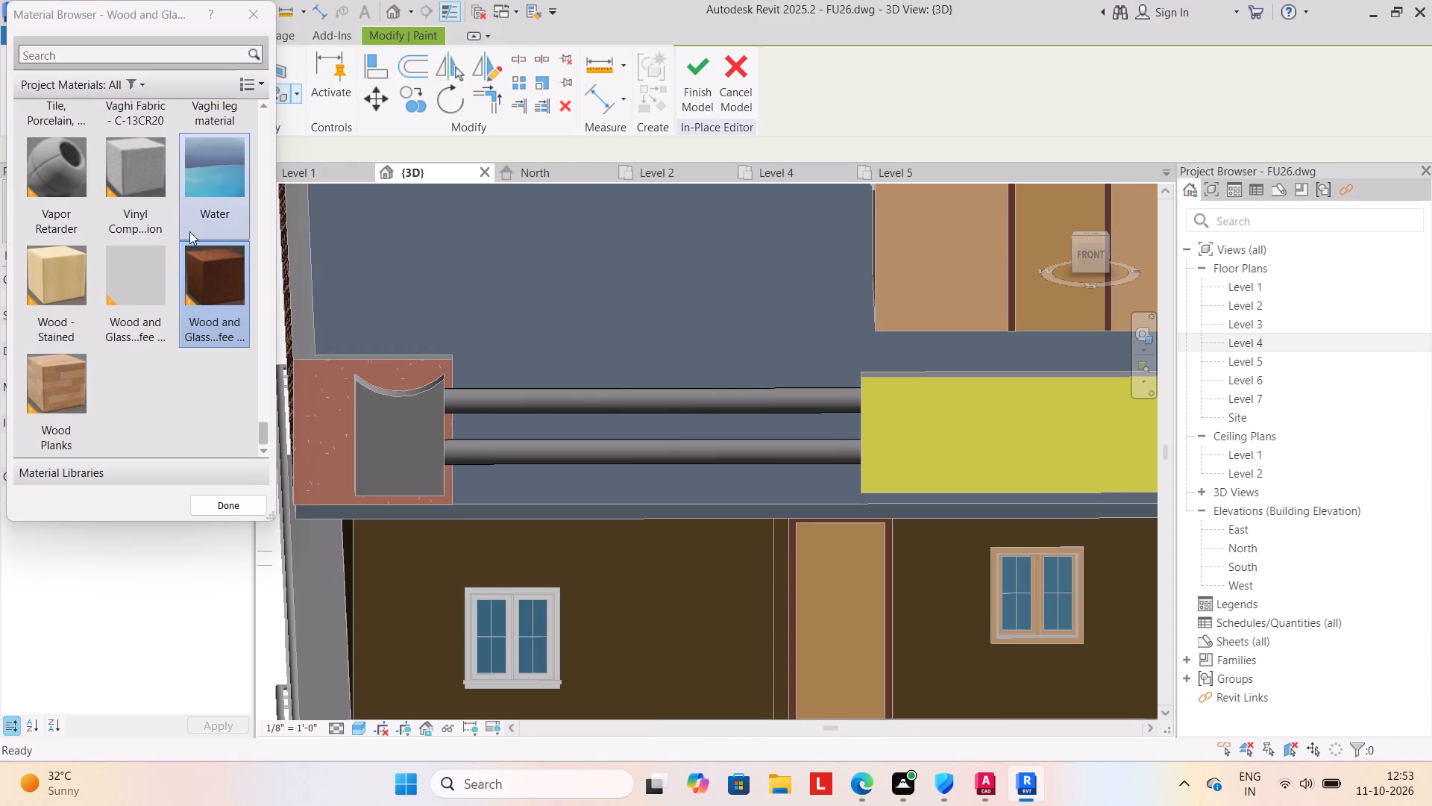
left_click(222, 281)
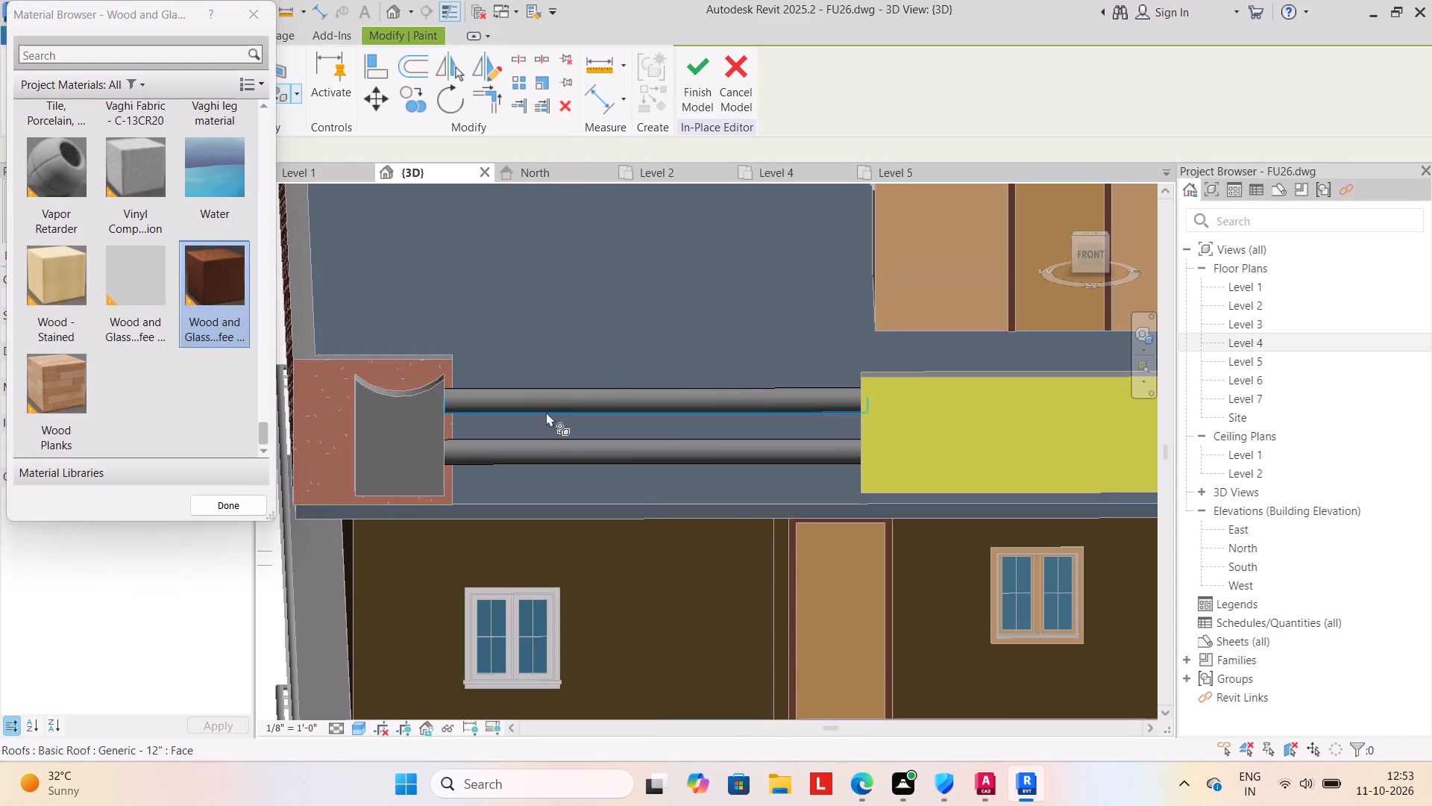
left_click(589, 398)
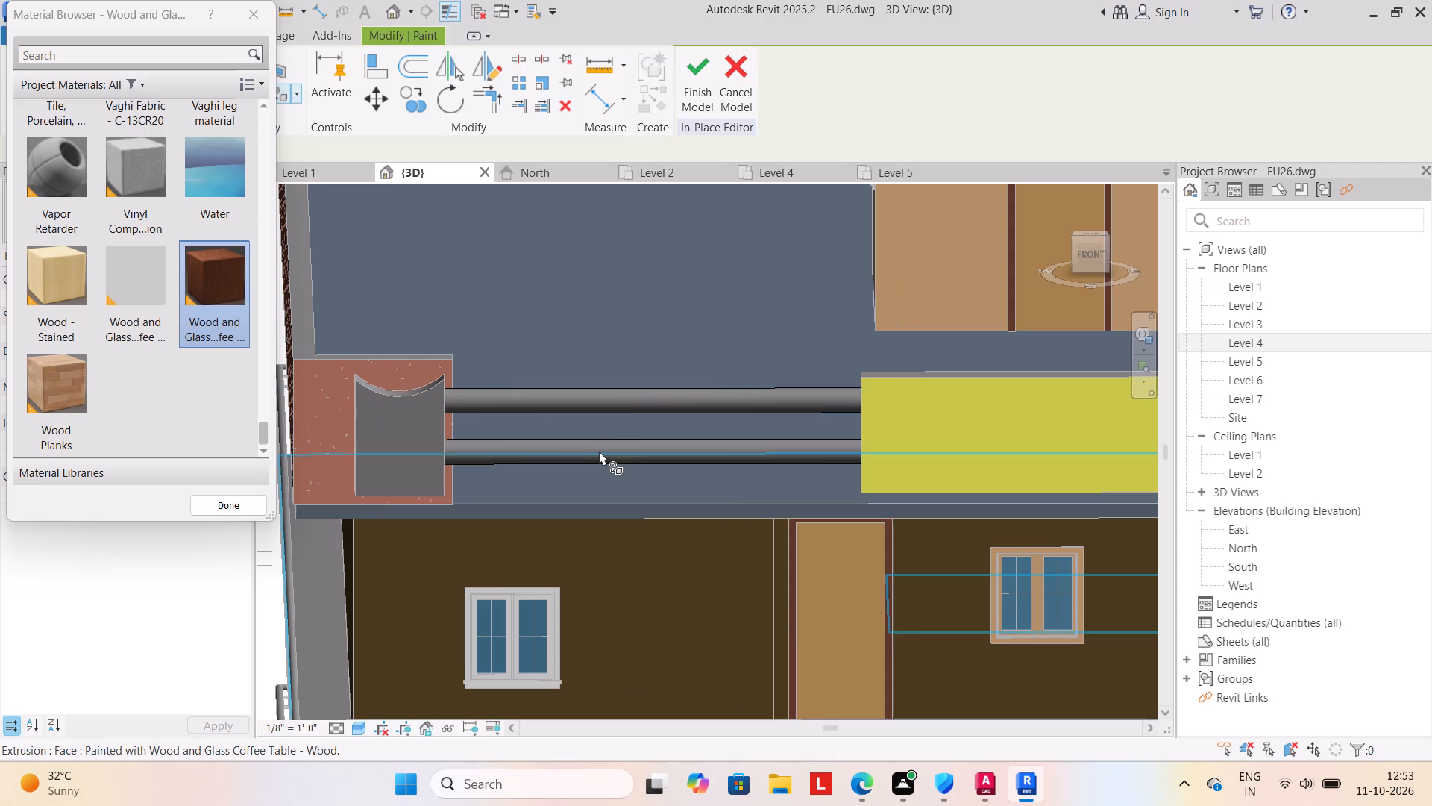
left_click(703, 76)
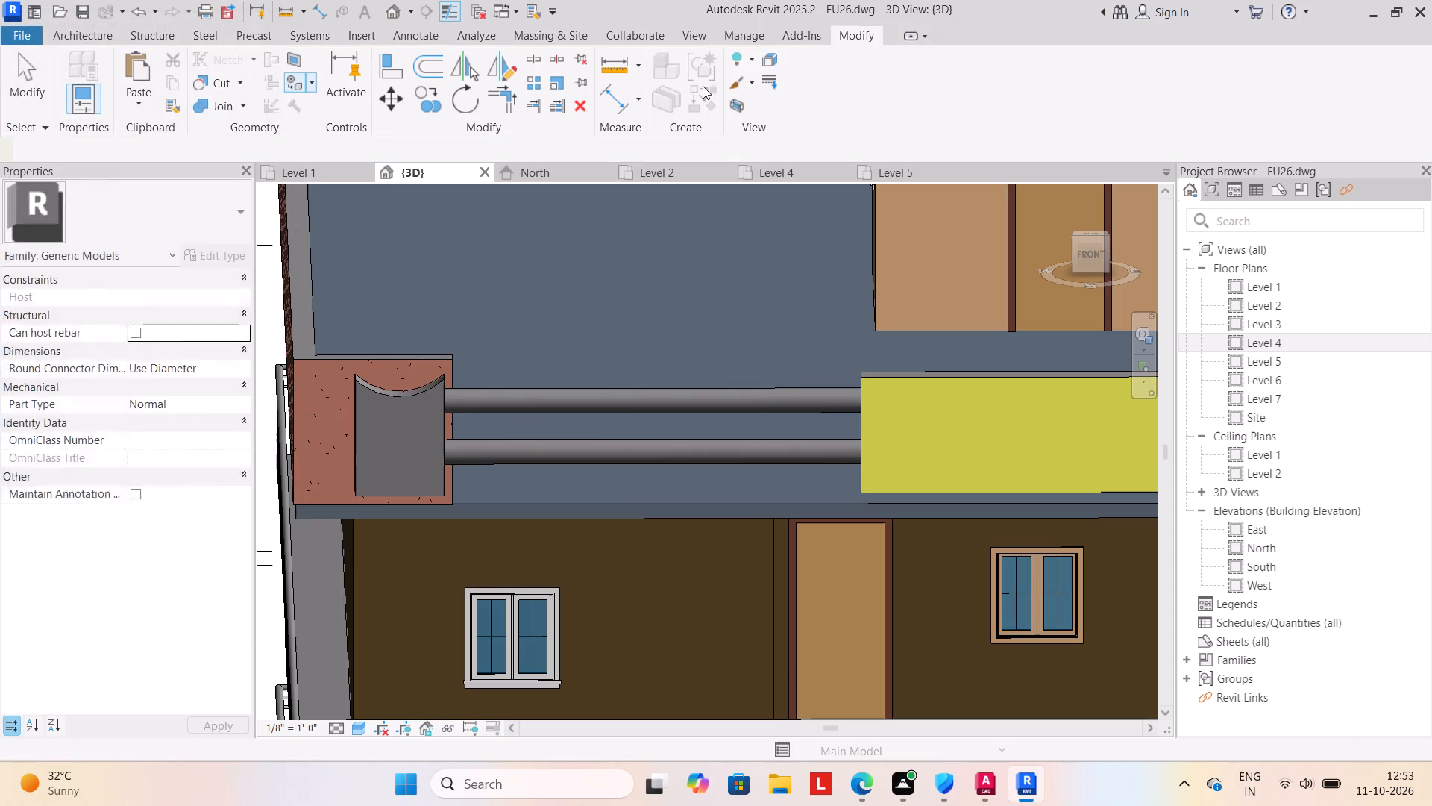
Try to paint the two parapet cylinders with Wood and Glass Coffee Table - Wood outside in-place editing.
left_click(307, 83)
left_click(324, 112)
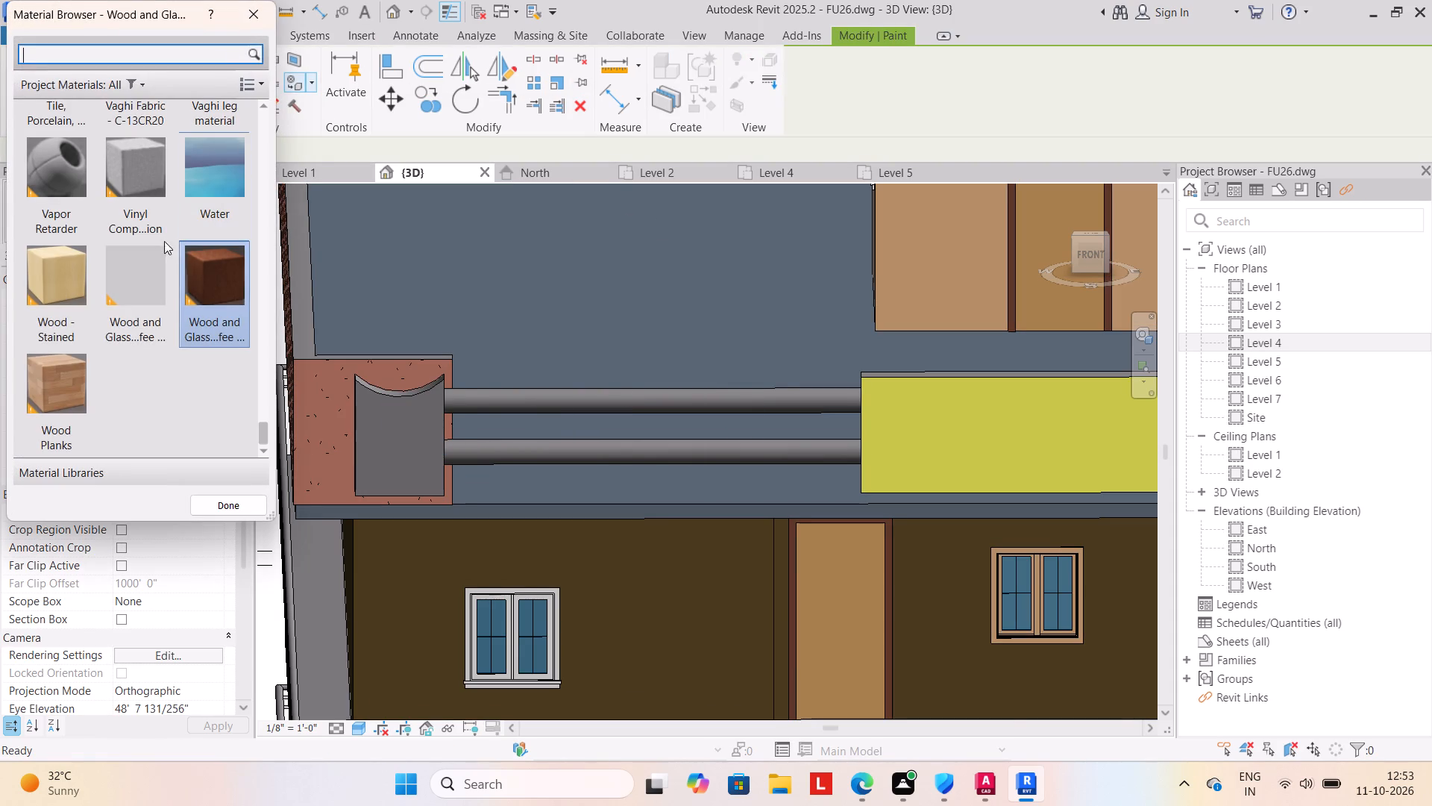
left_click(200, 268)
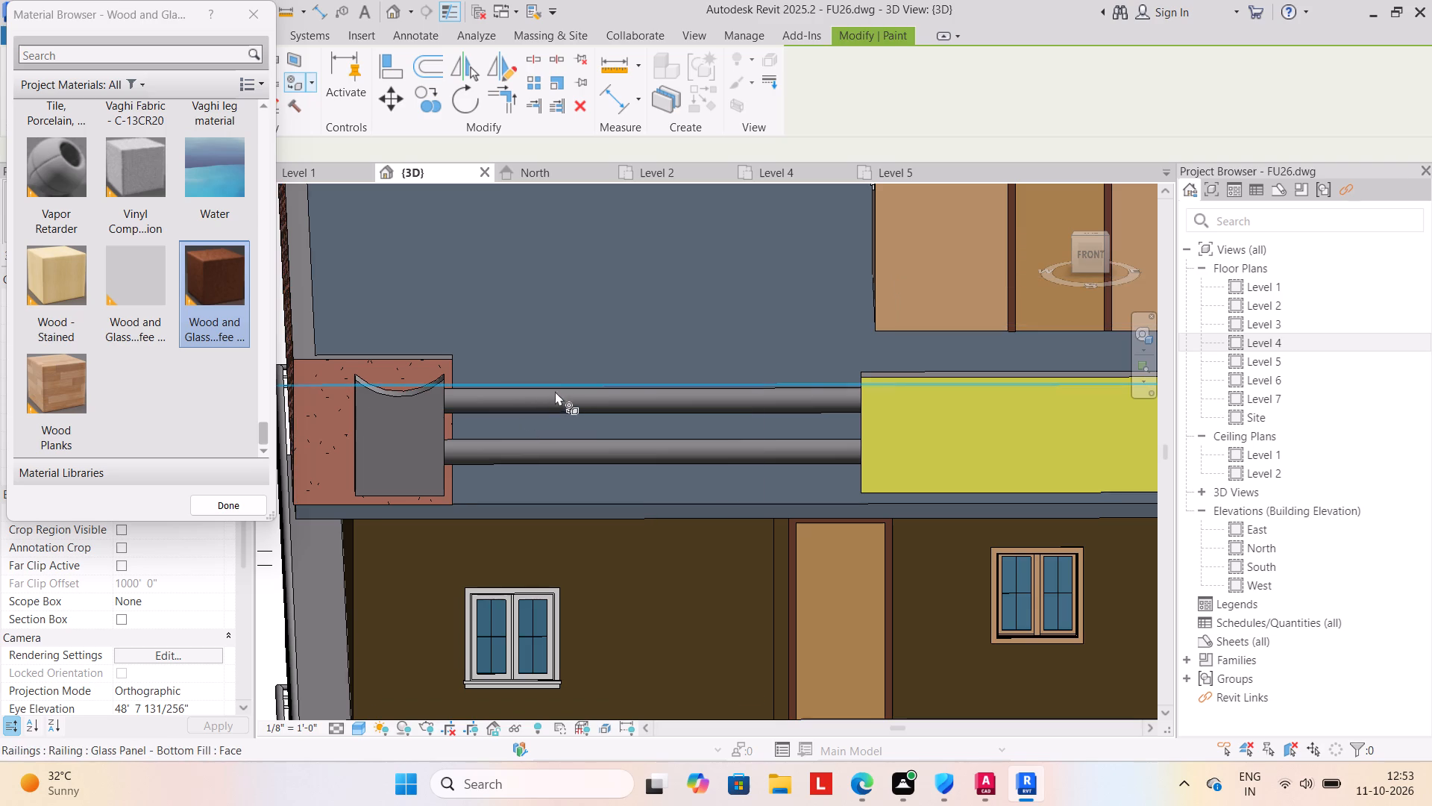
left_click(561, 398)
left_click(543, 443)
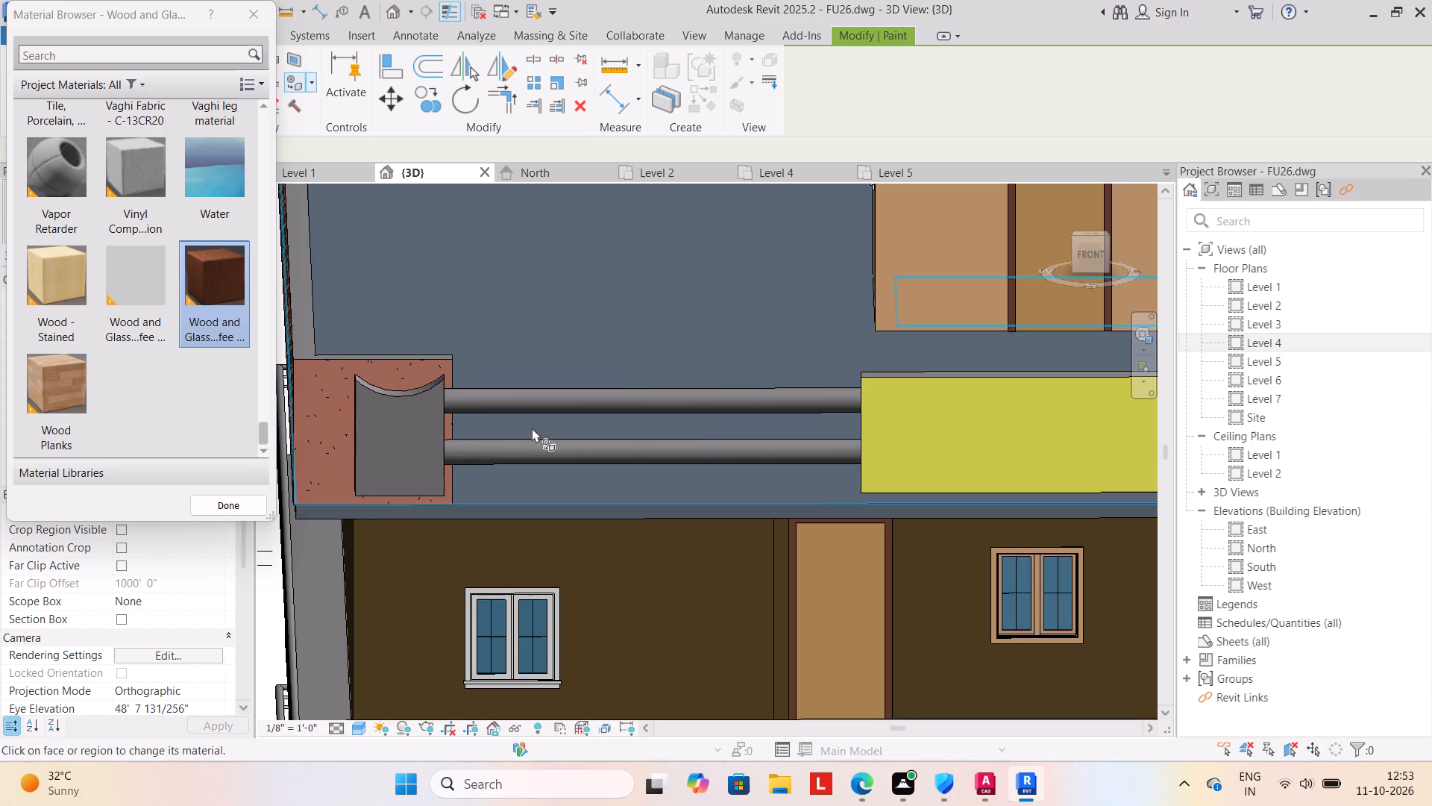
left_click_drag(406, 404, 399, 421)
Paint the upper and lower parapet cylinders with the legs material and close the material browser.
scroll(207, 182, "up", 3)
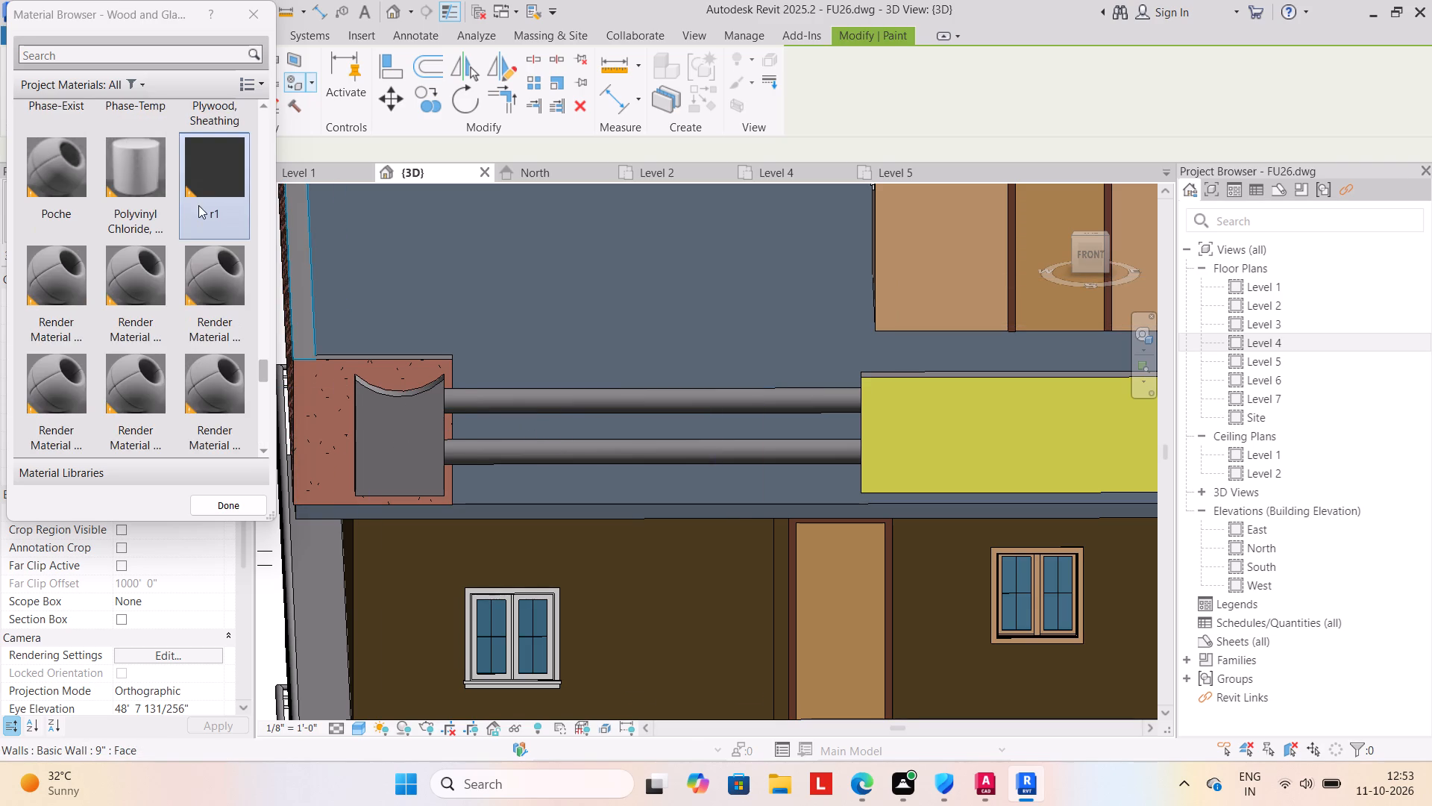
scroll(198, 205, "up", 5)
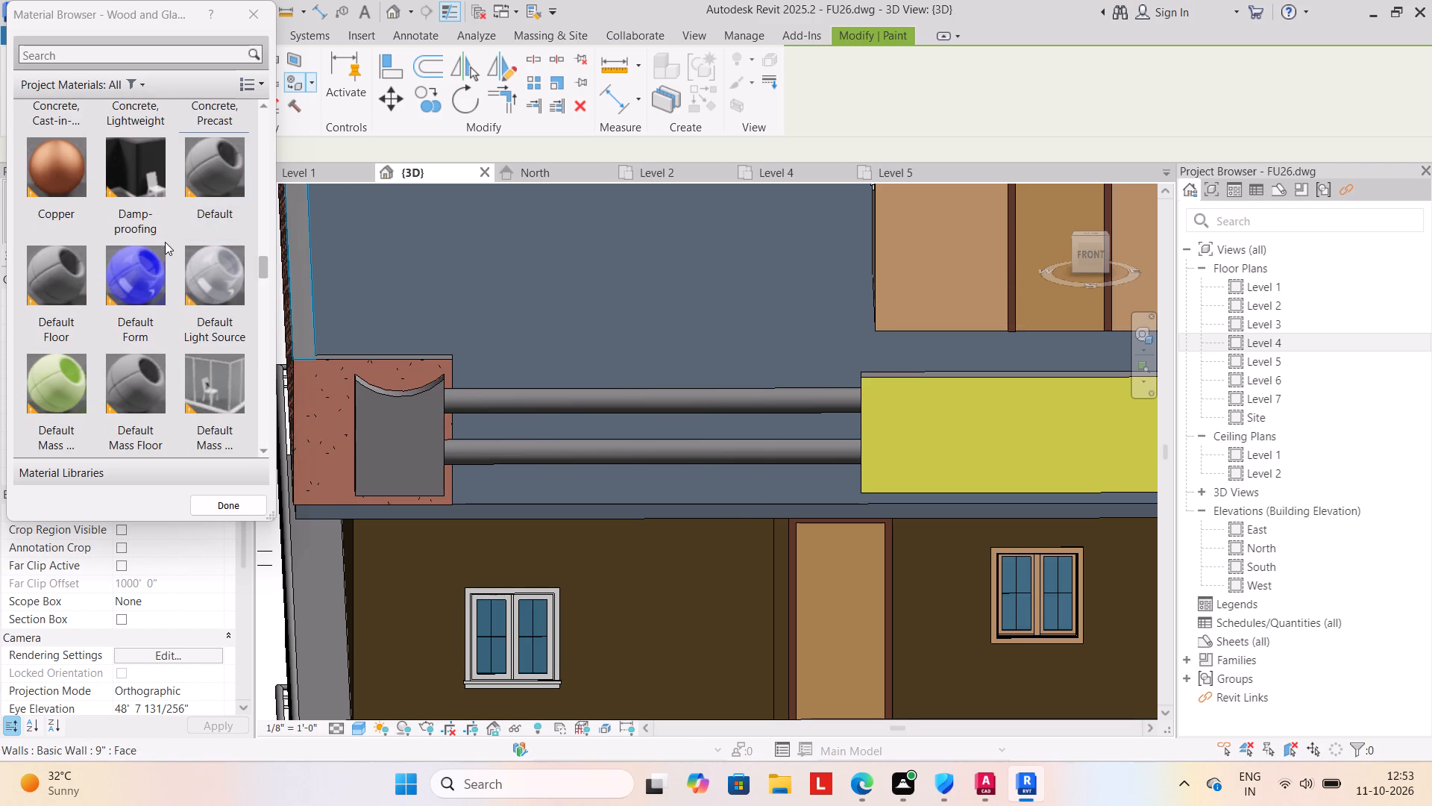
scroll(165, 242, "up", 16)
scroll(146, 264, "down", 7)
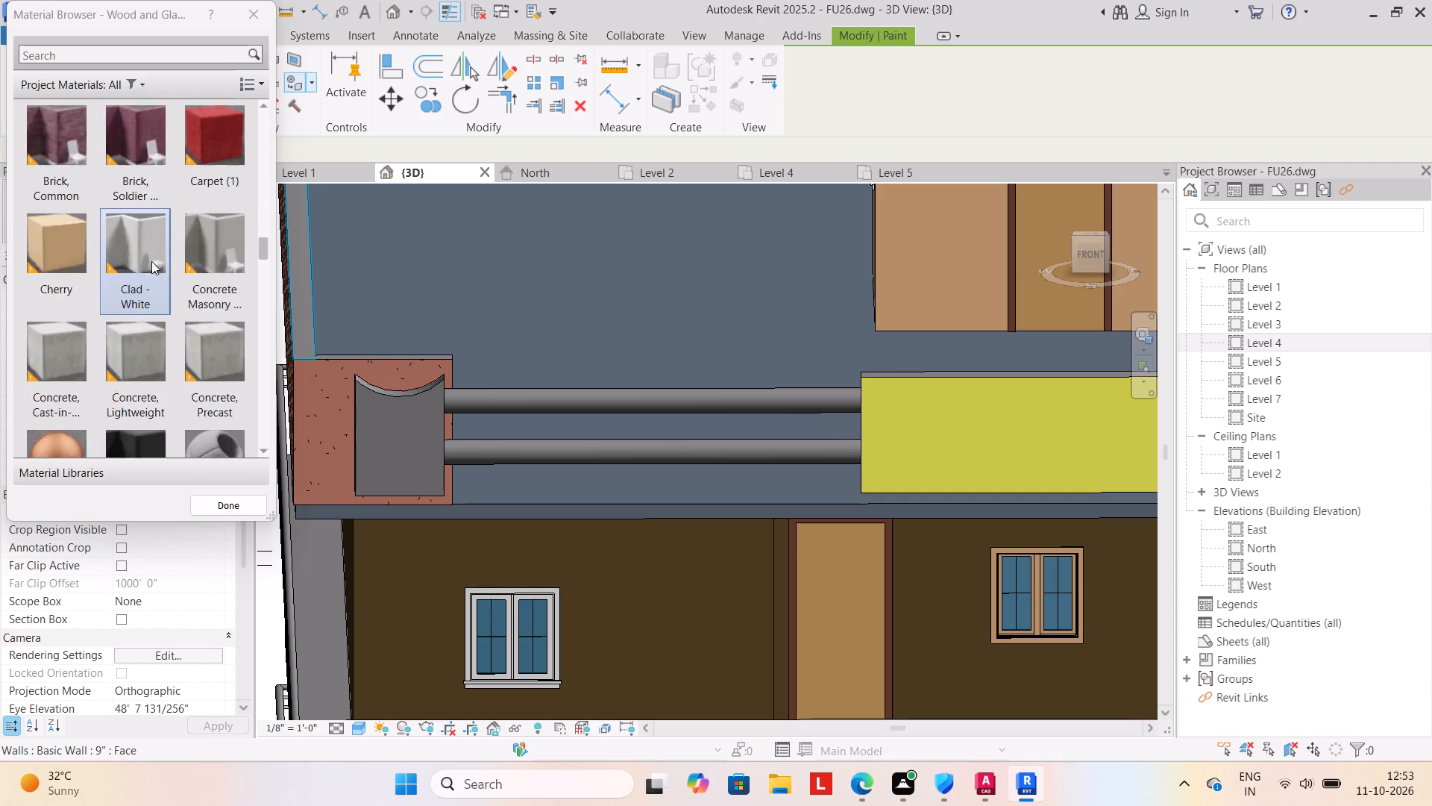
scroll(135, 275, "down", 4)
scroll(137, 243, "up", 1)
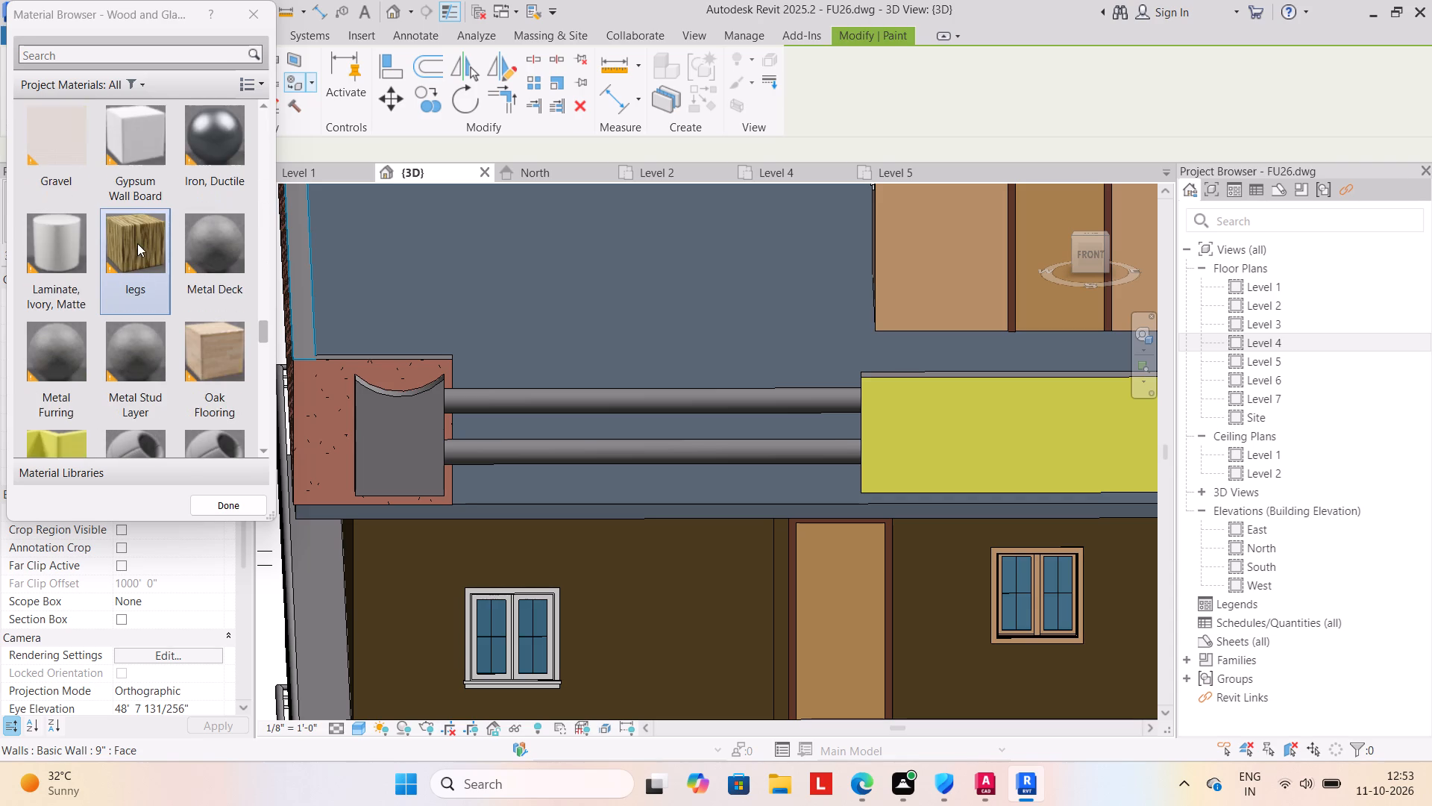
left_click(134, 233)
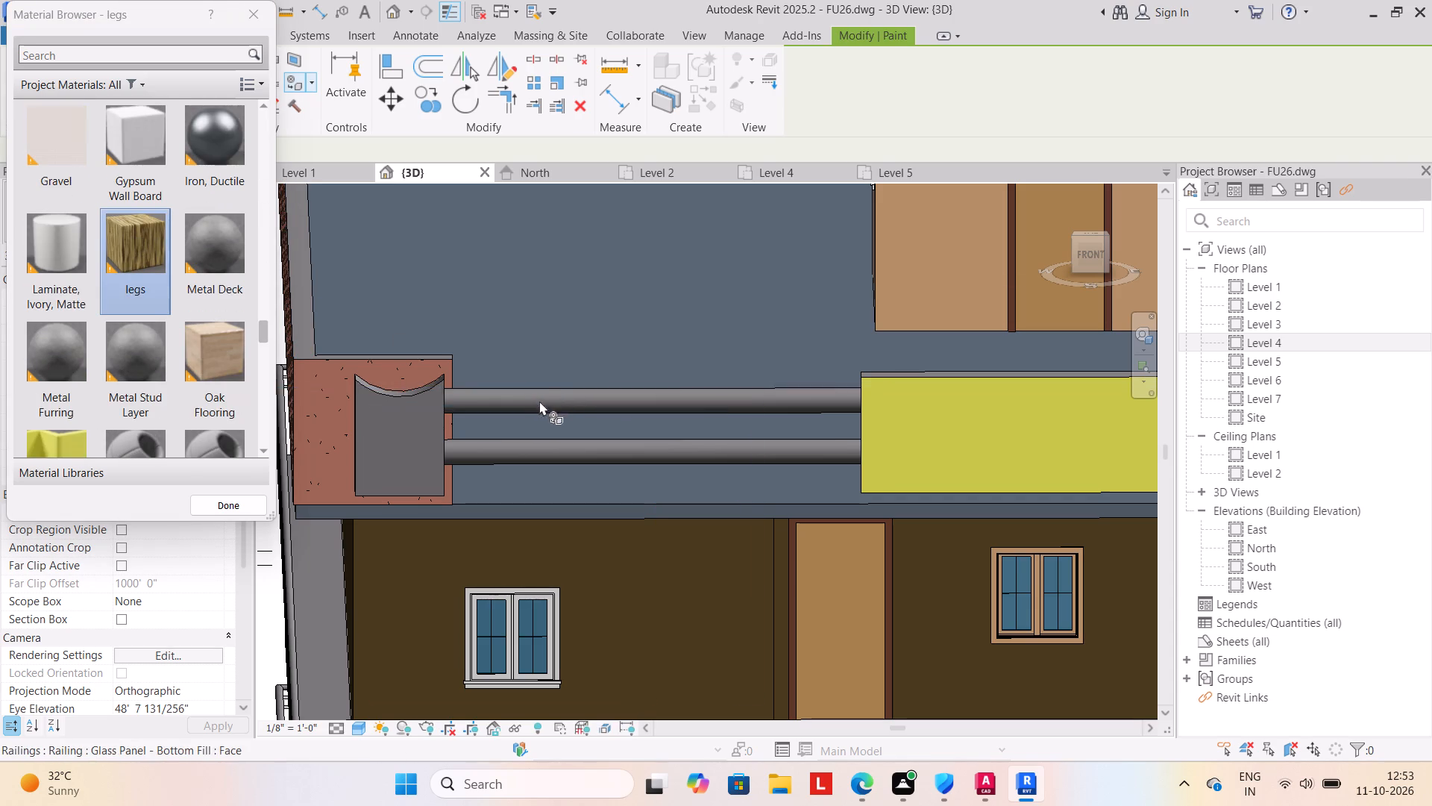
scroll(567, 398, "up", 8)
left_click(573, 409)
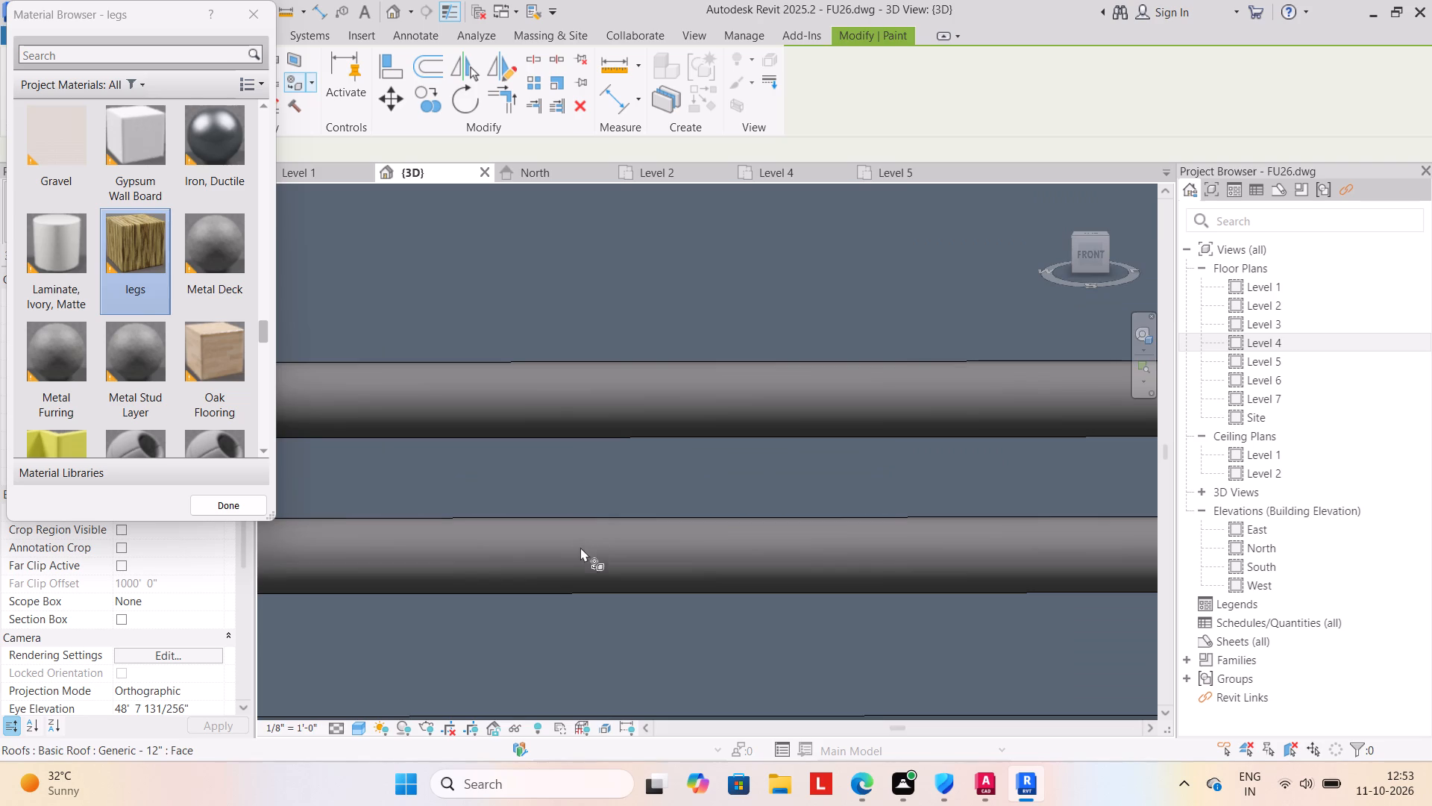
left_click(580, 548)
scroll(585, 539, "down", 9)
middle_click_drag(592, 507, 596, 427)
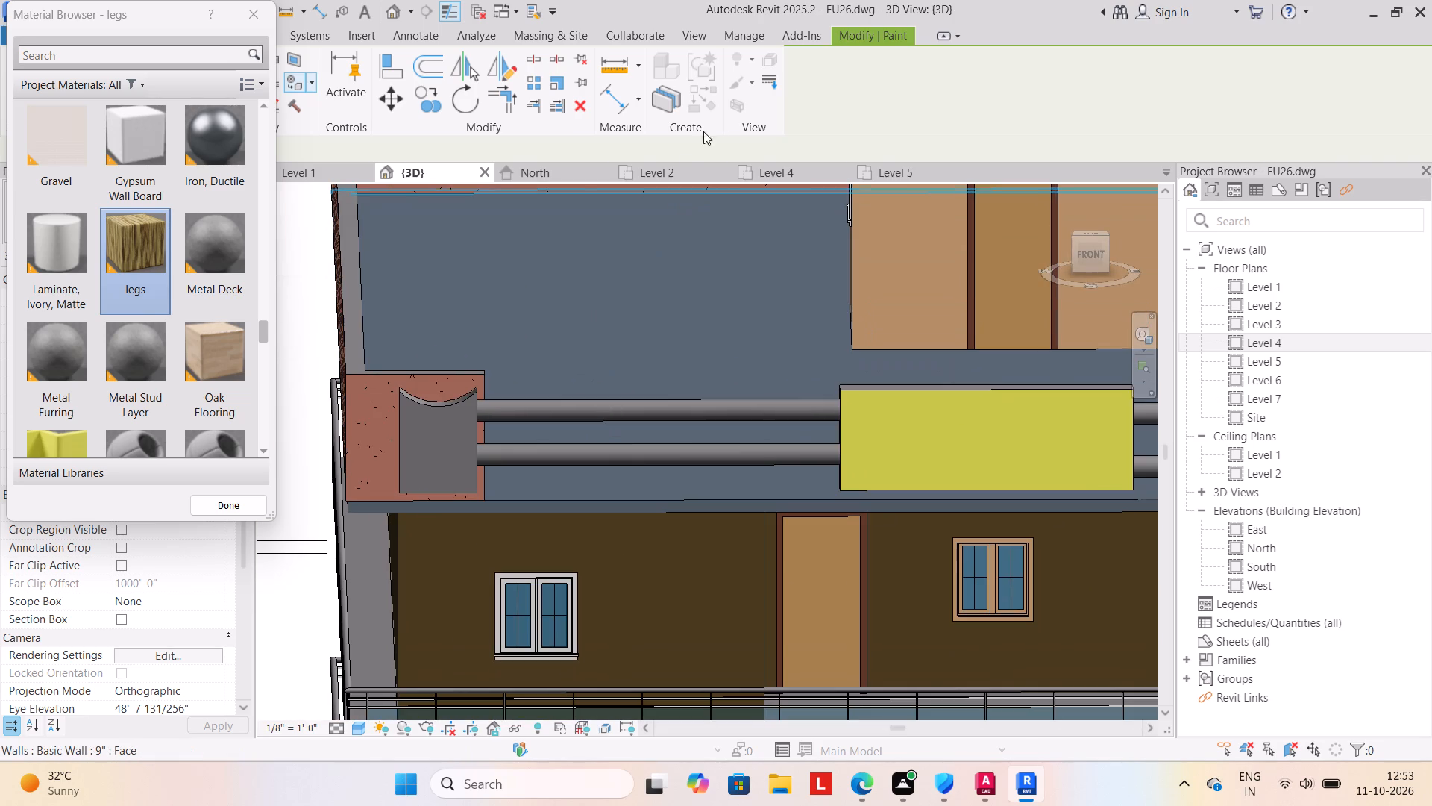
left_click(853, 34)
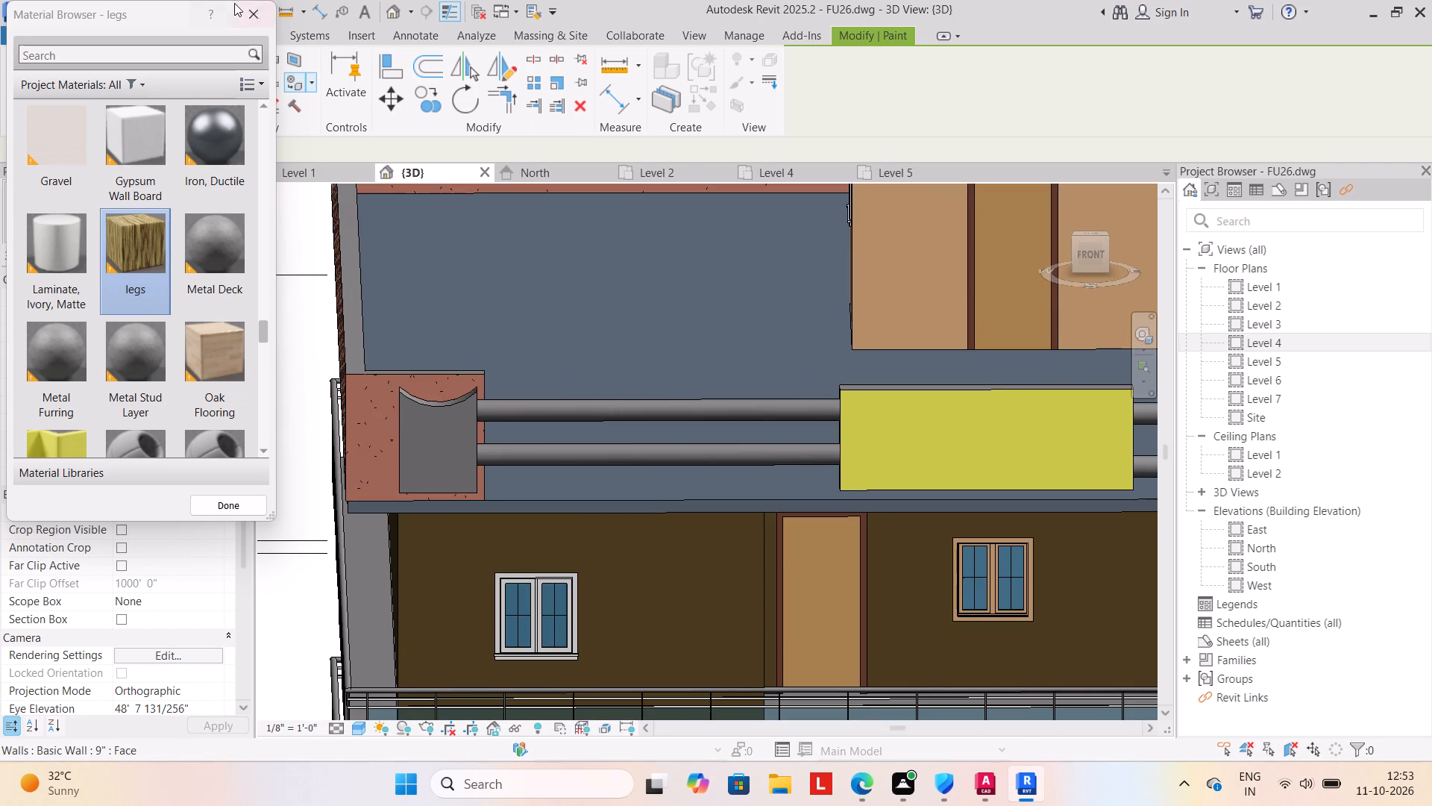
left_click(257, 14)
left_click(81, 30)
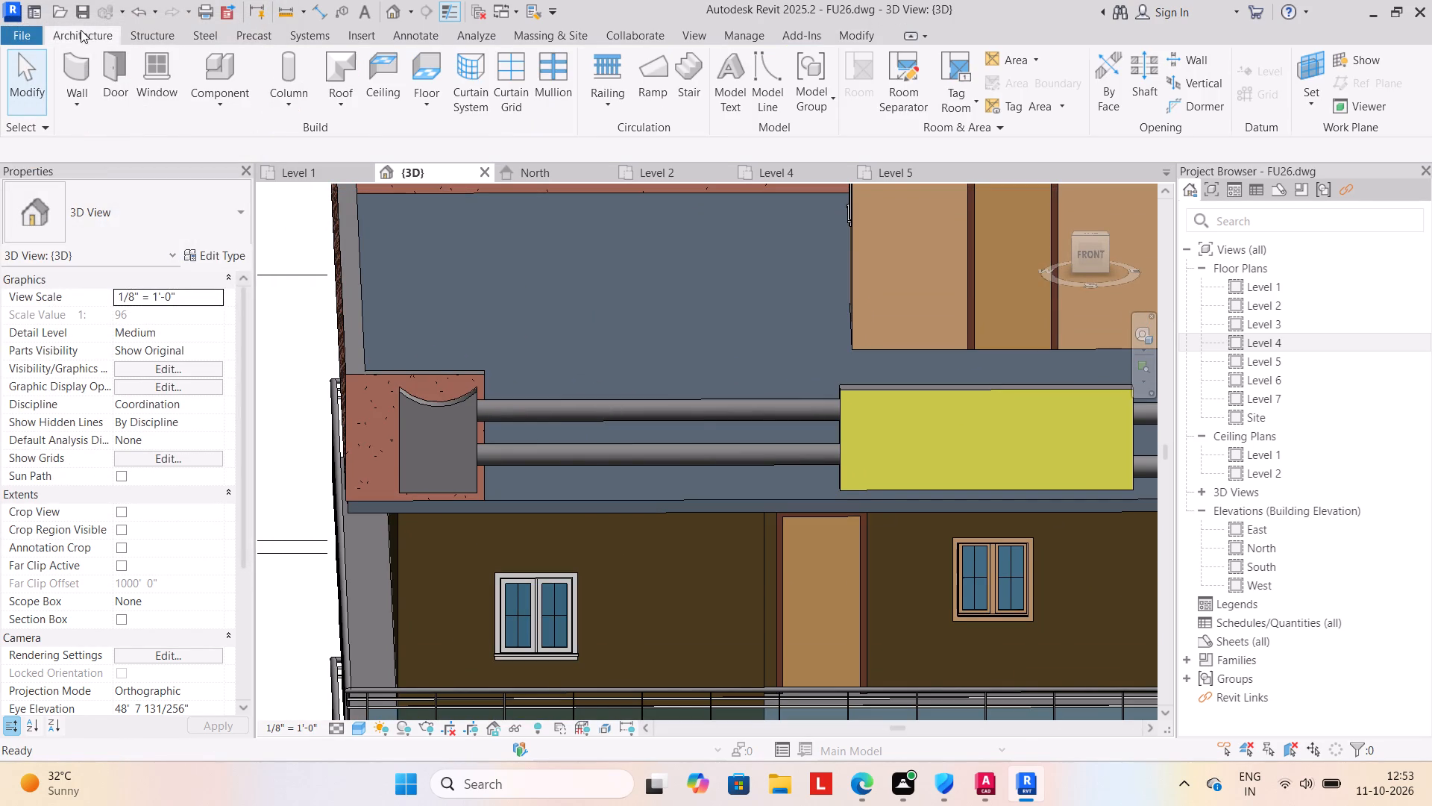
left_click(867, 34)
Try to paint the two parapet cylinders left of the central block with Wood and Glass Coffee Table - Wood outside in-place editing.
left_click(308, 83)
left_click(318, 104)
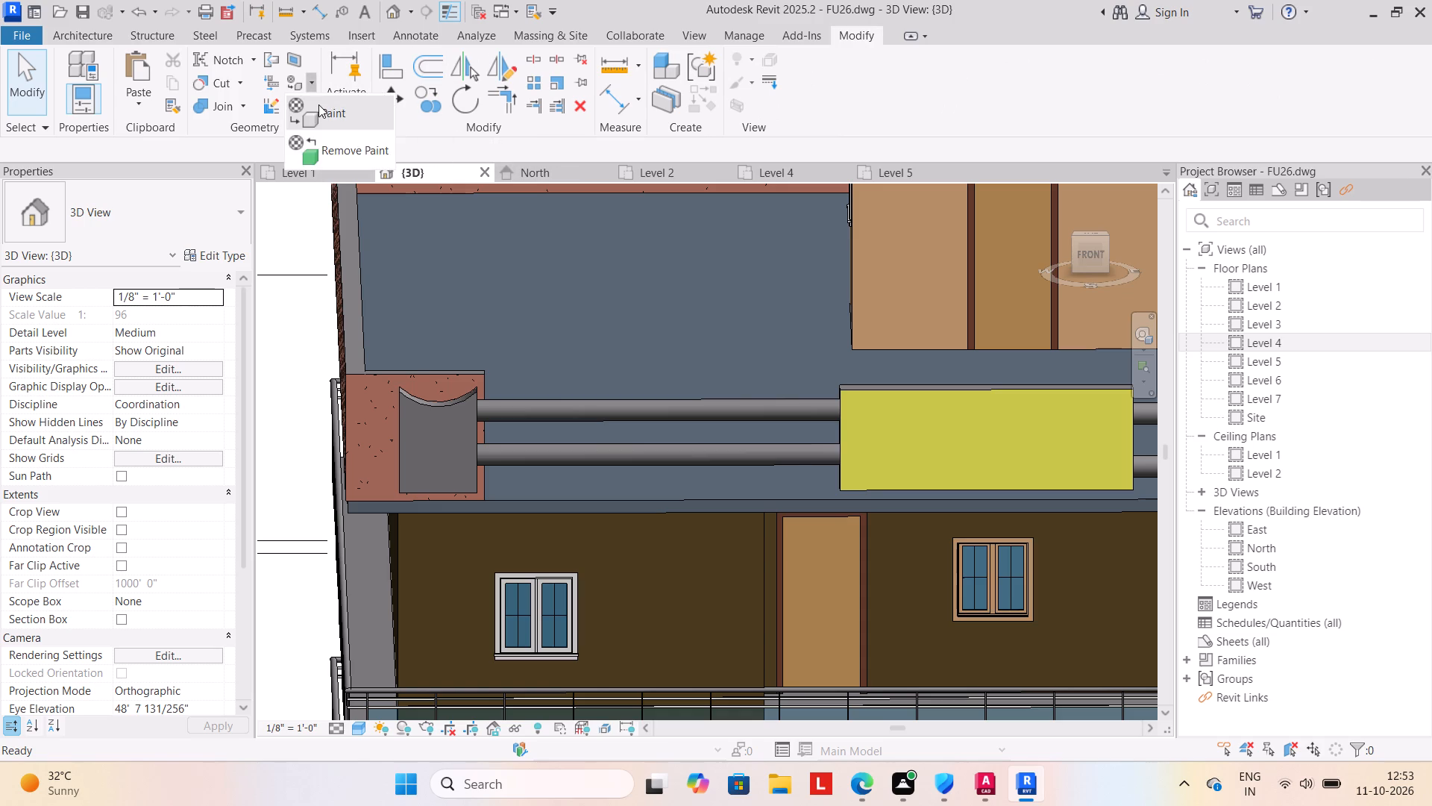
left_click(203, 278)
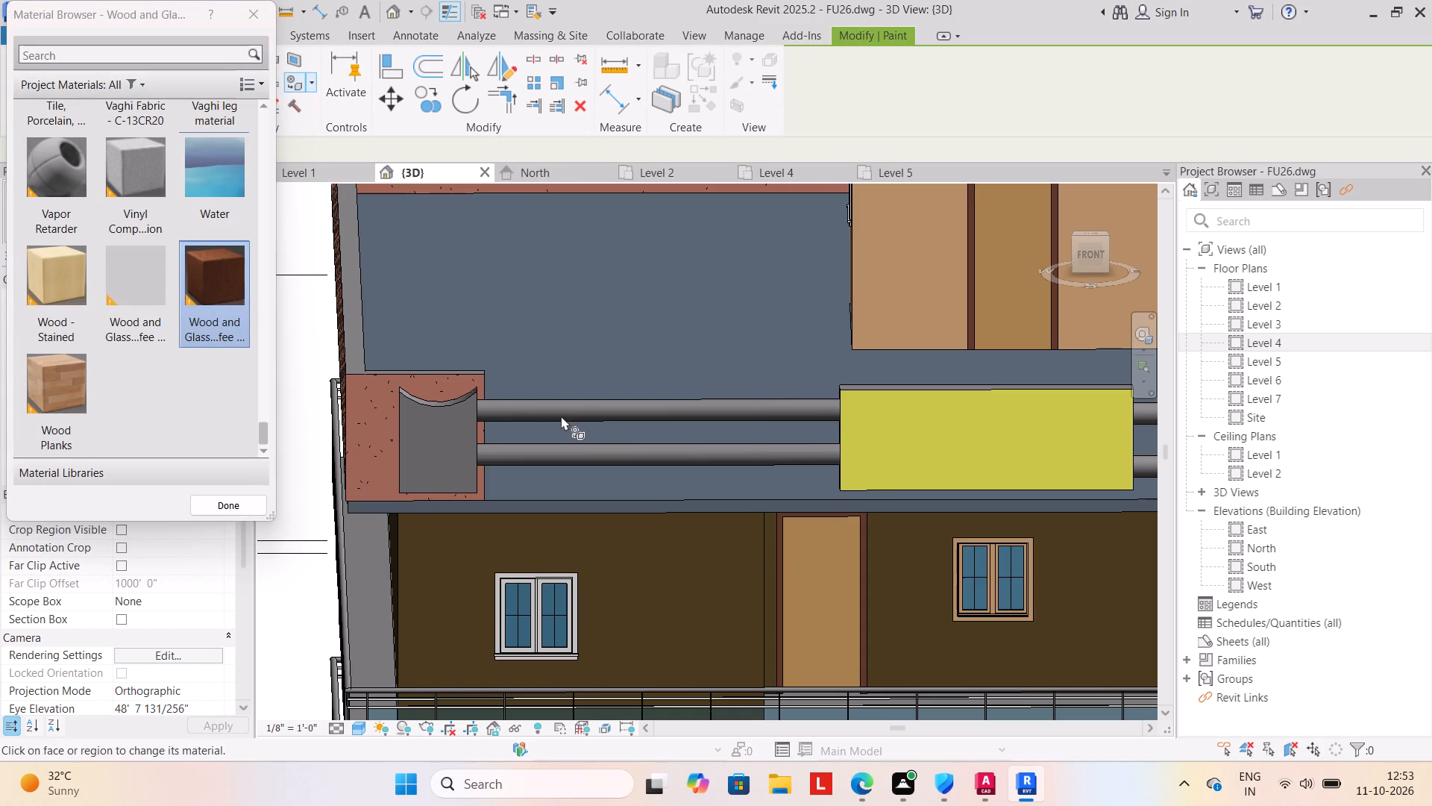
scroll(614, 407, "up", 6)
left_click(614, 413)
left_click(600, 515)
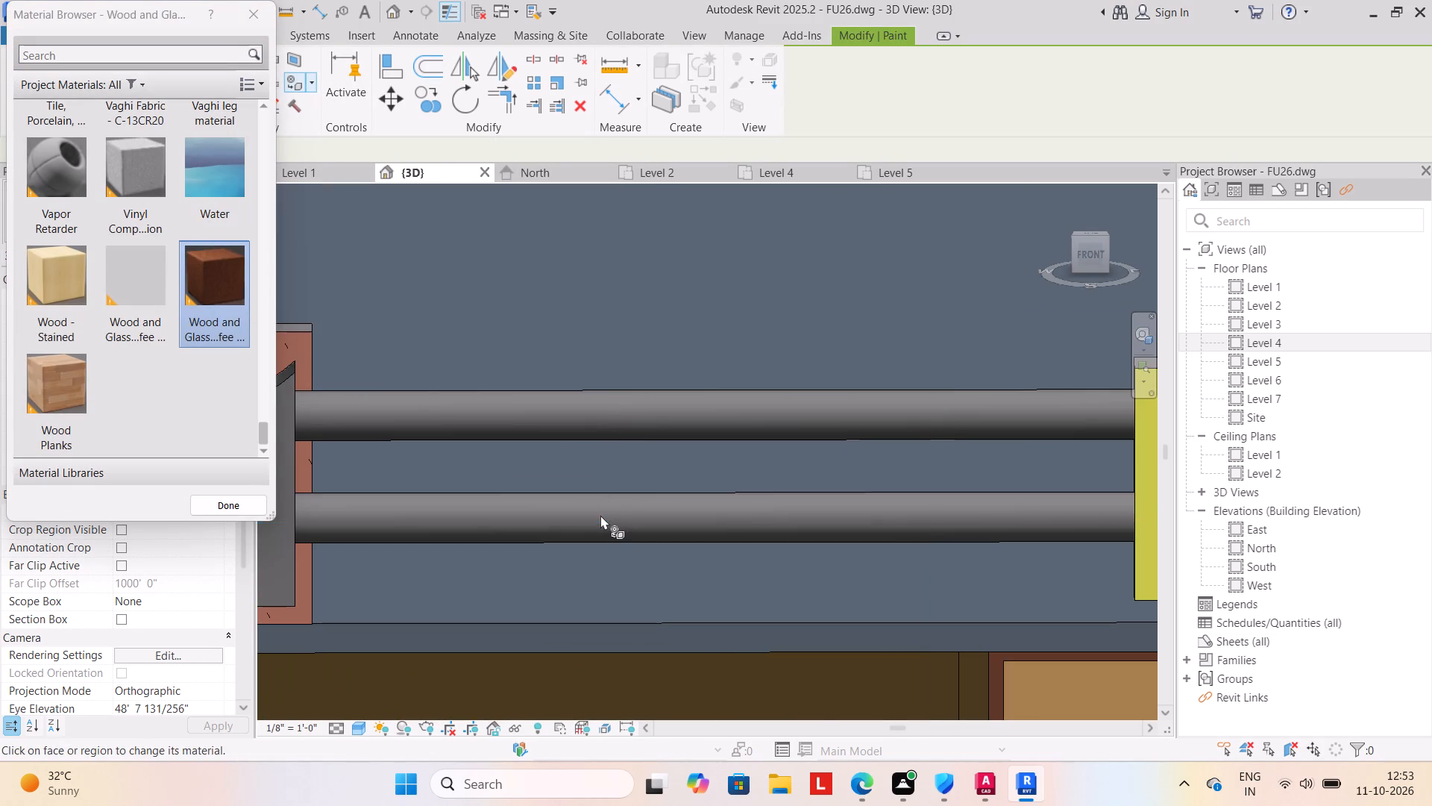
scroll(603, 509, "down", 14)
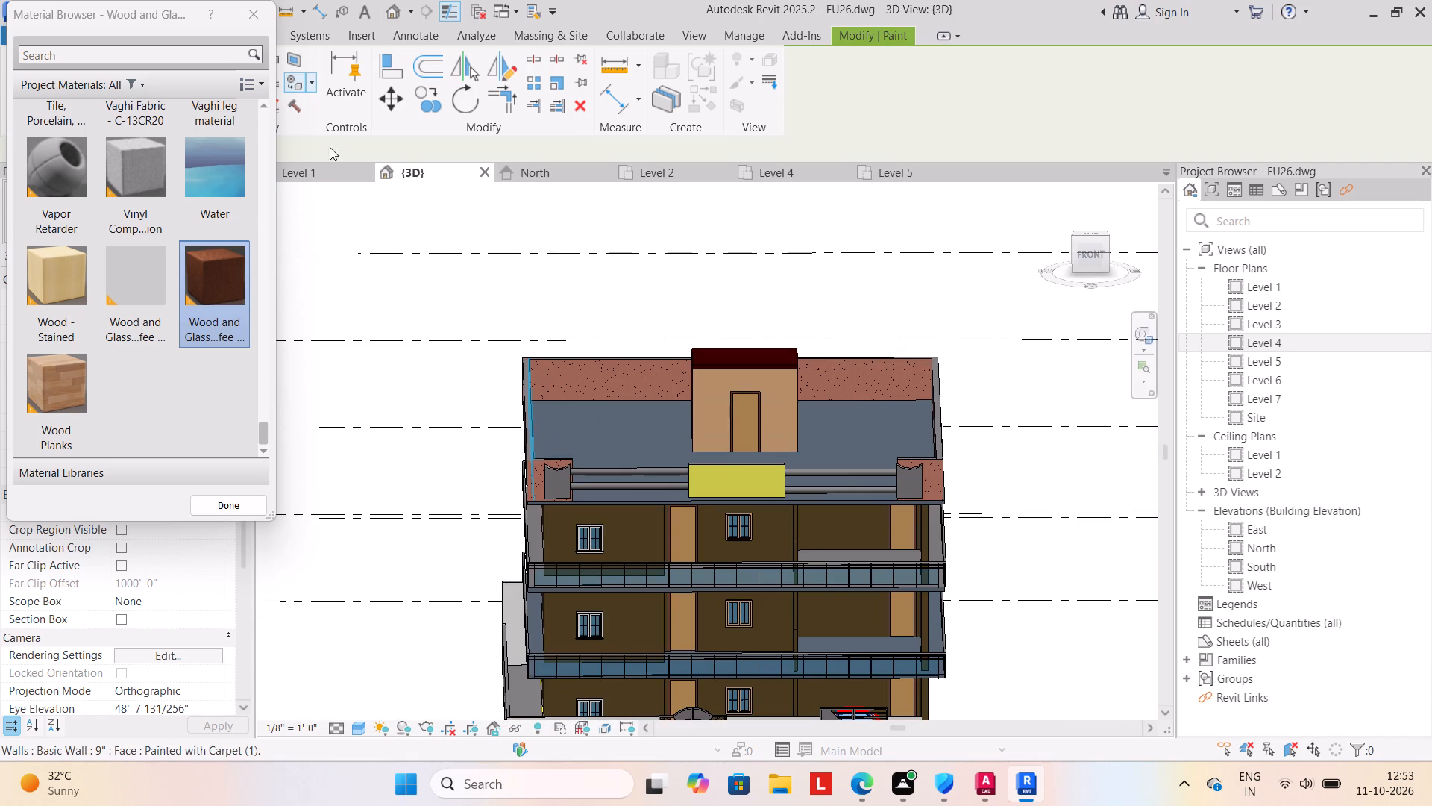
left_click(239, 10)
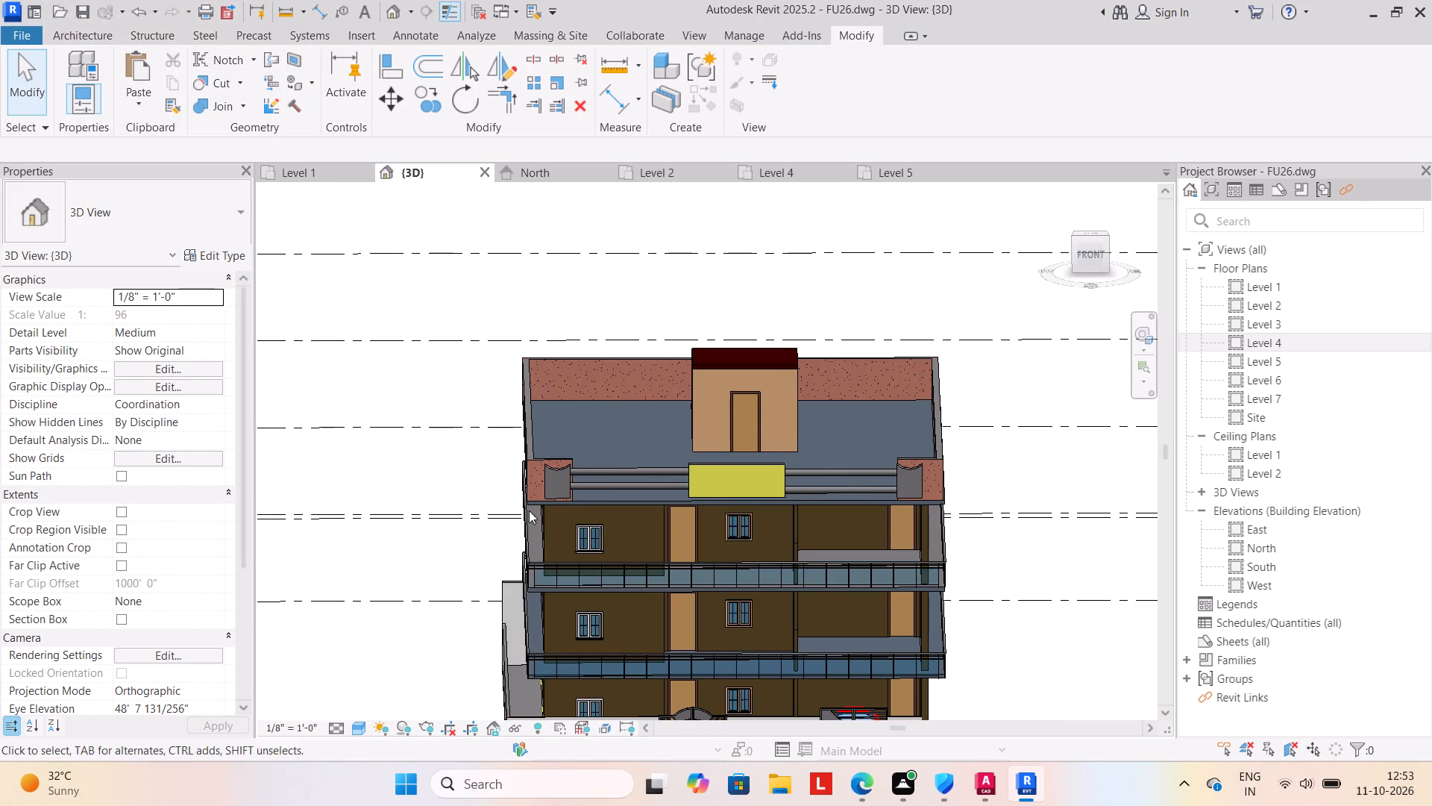
Open the parapet's two curved end panels for in-place editing and try painting the left one with Wood and Glass Coffee Table - Wood.
left_click(907, 492)
left_click(817, 88)
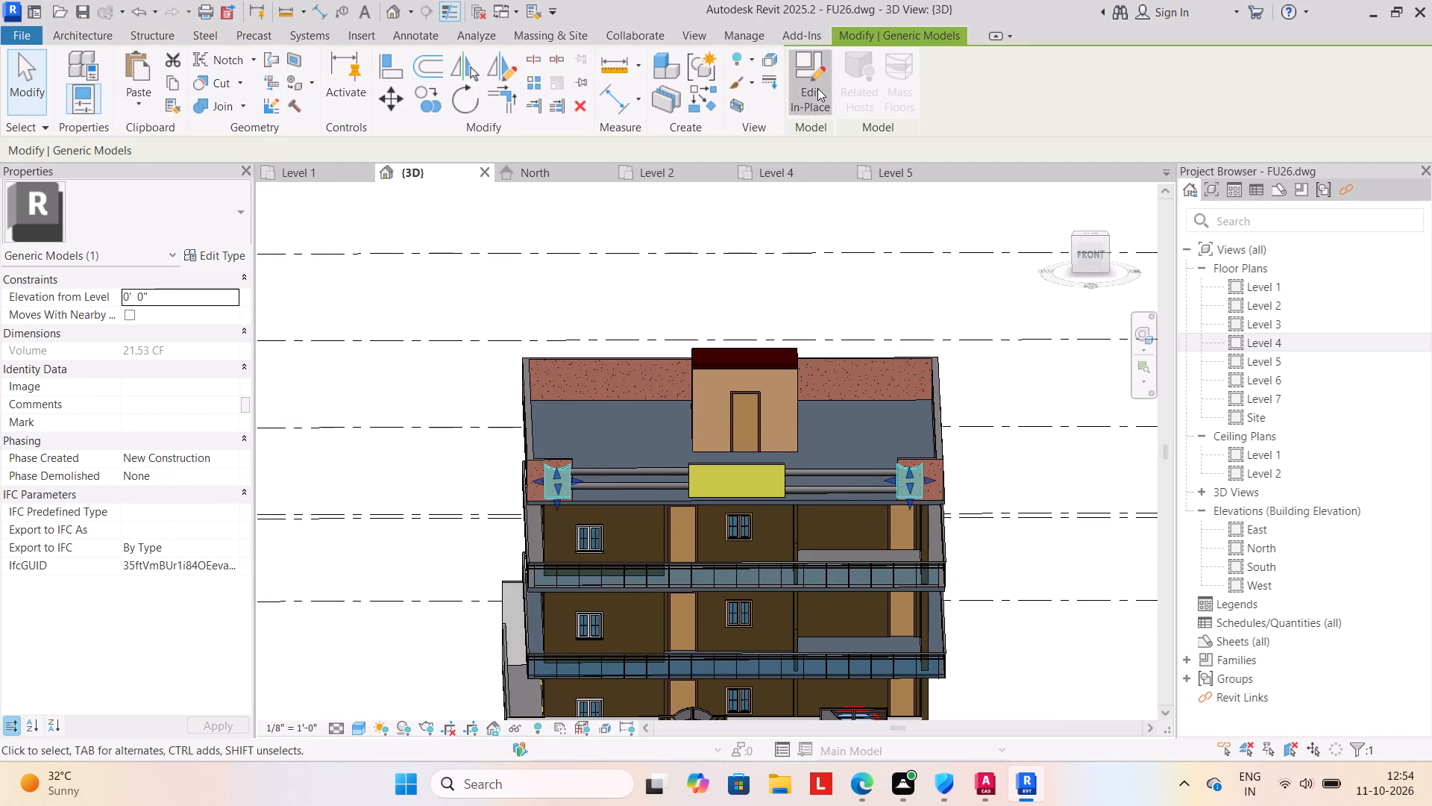
left_click(295, 88)
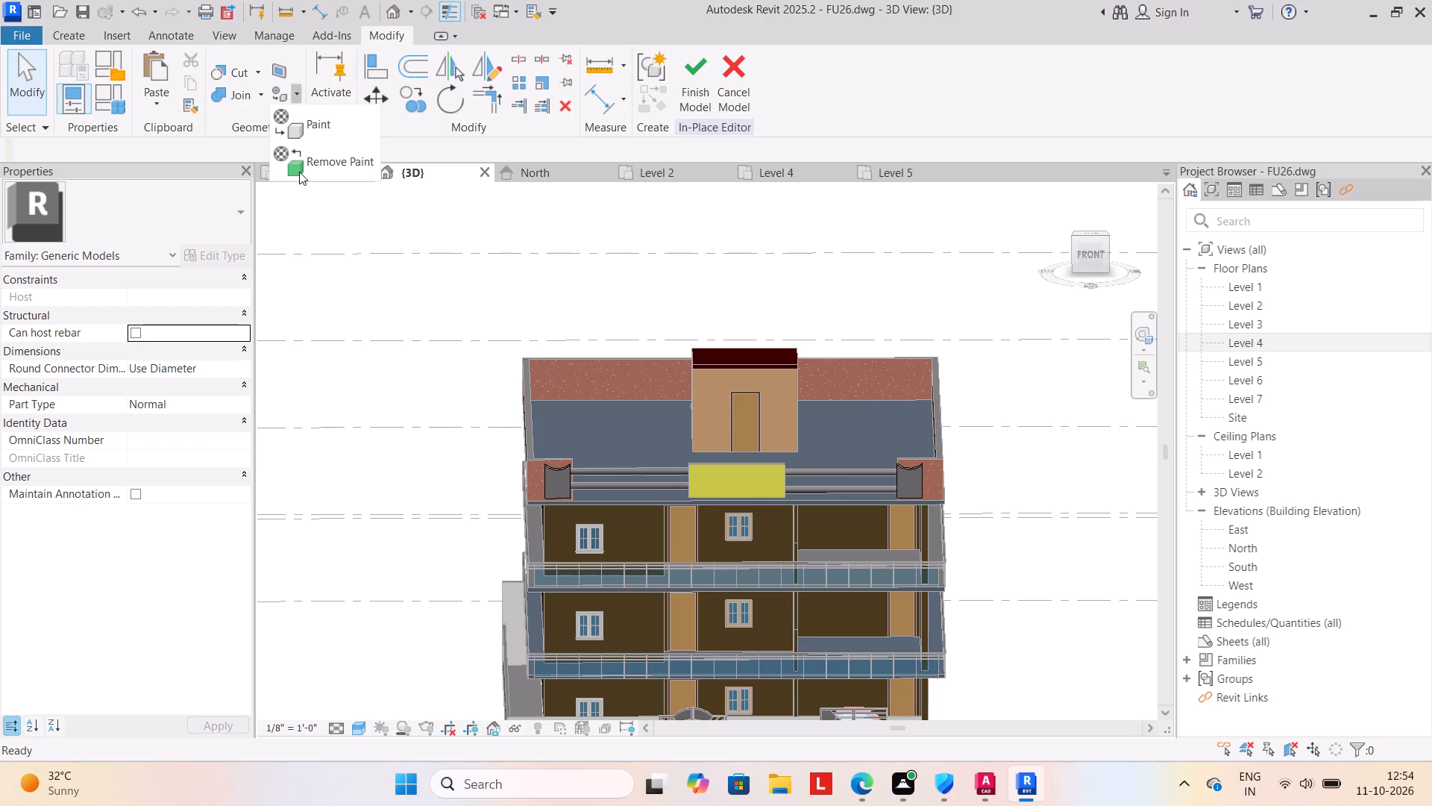
left_click(321, 128)
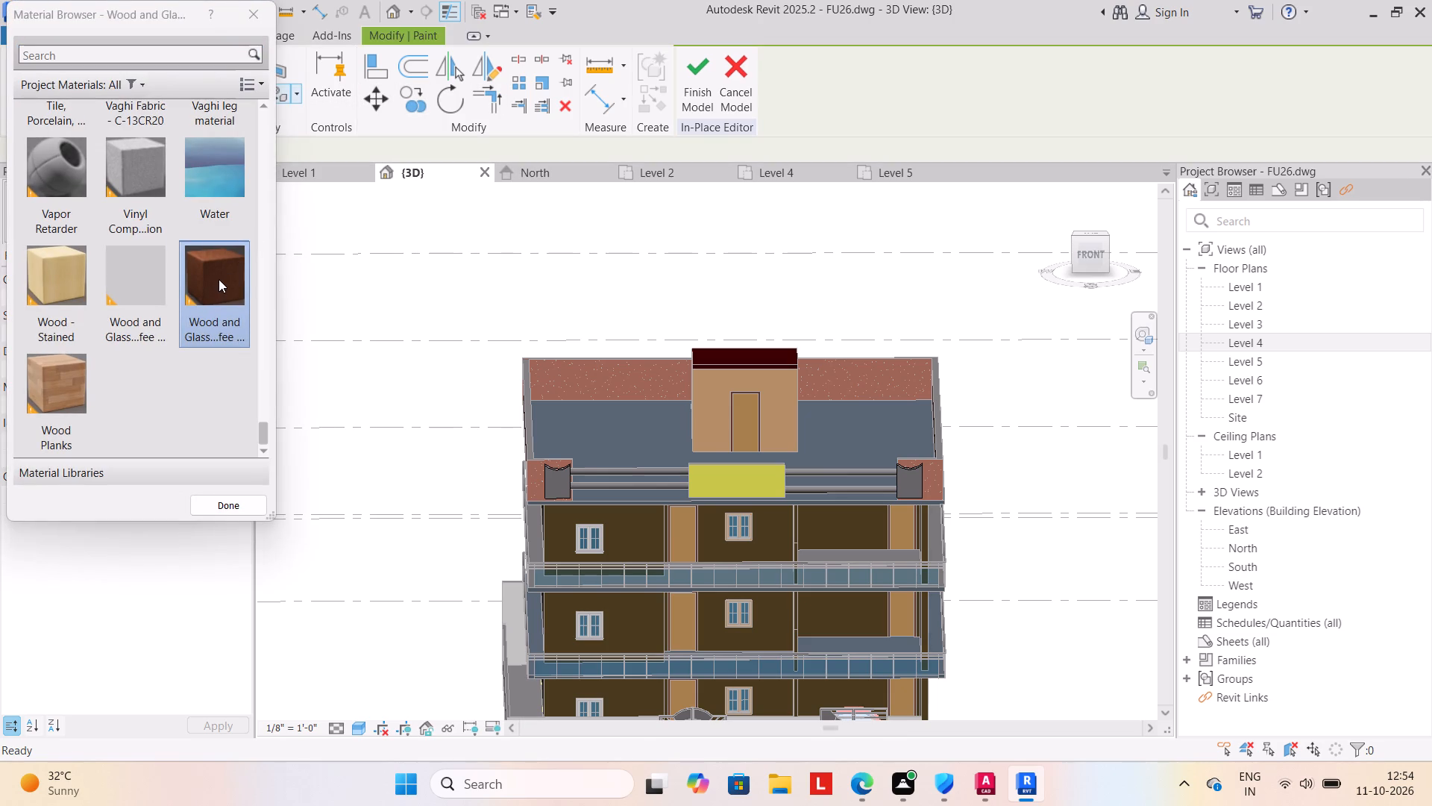
left_click(218, 279)
left_click(559, 479)
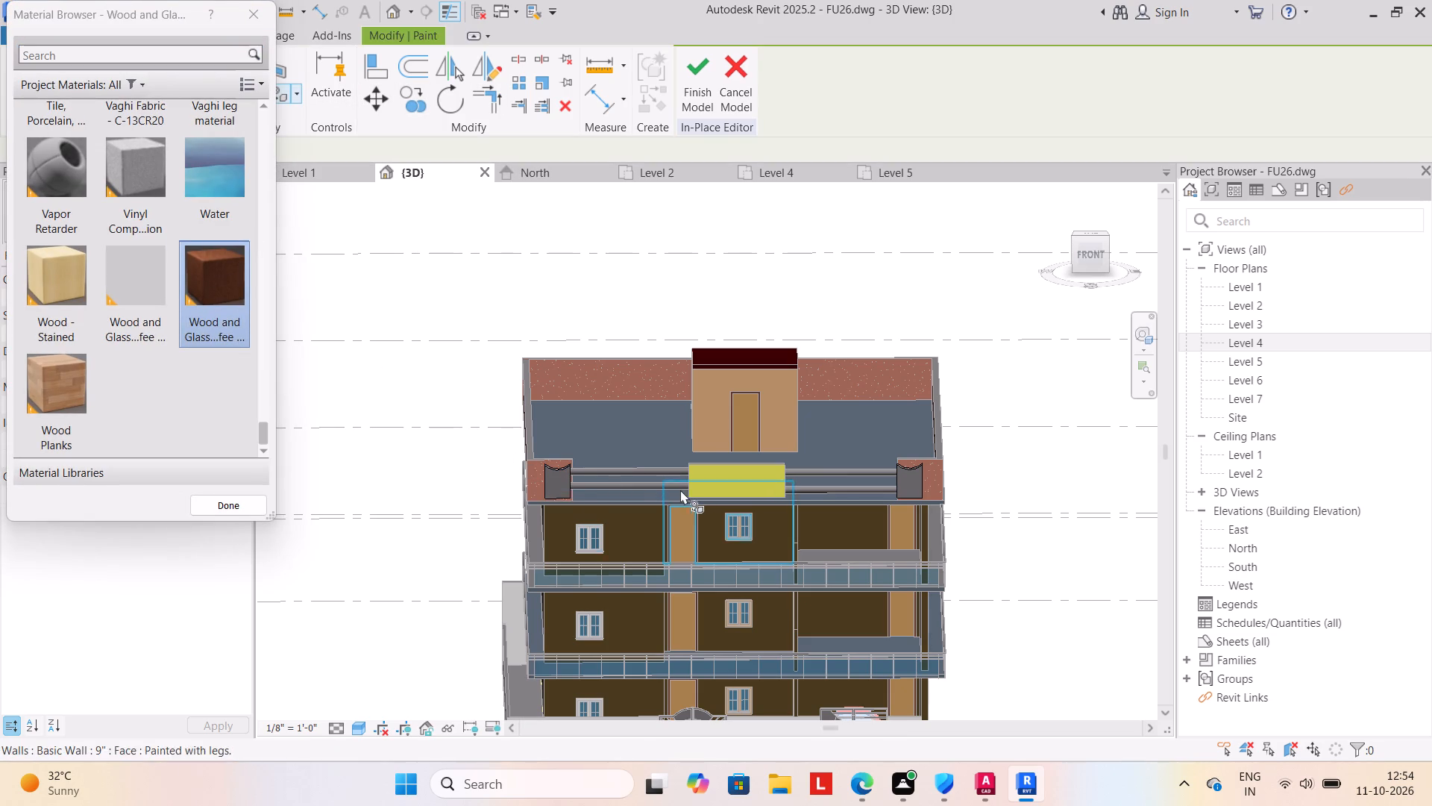
left_click(559, 476)
scroll(558, 484, "up", 3)
left_click(550, 492)
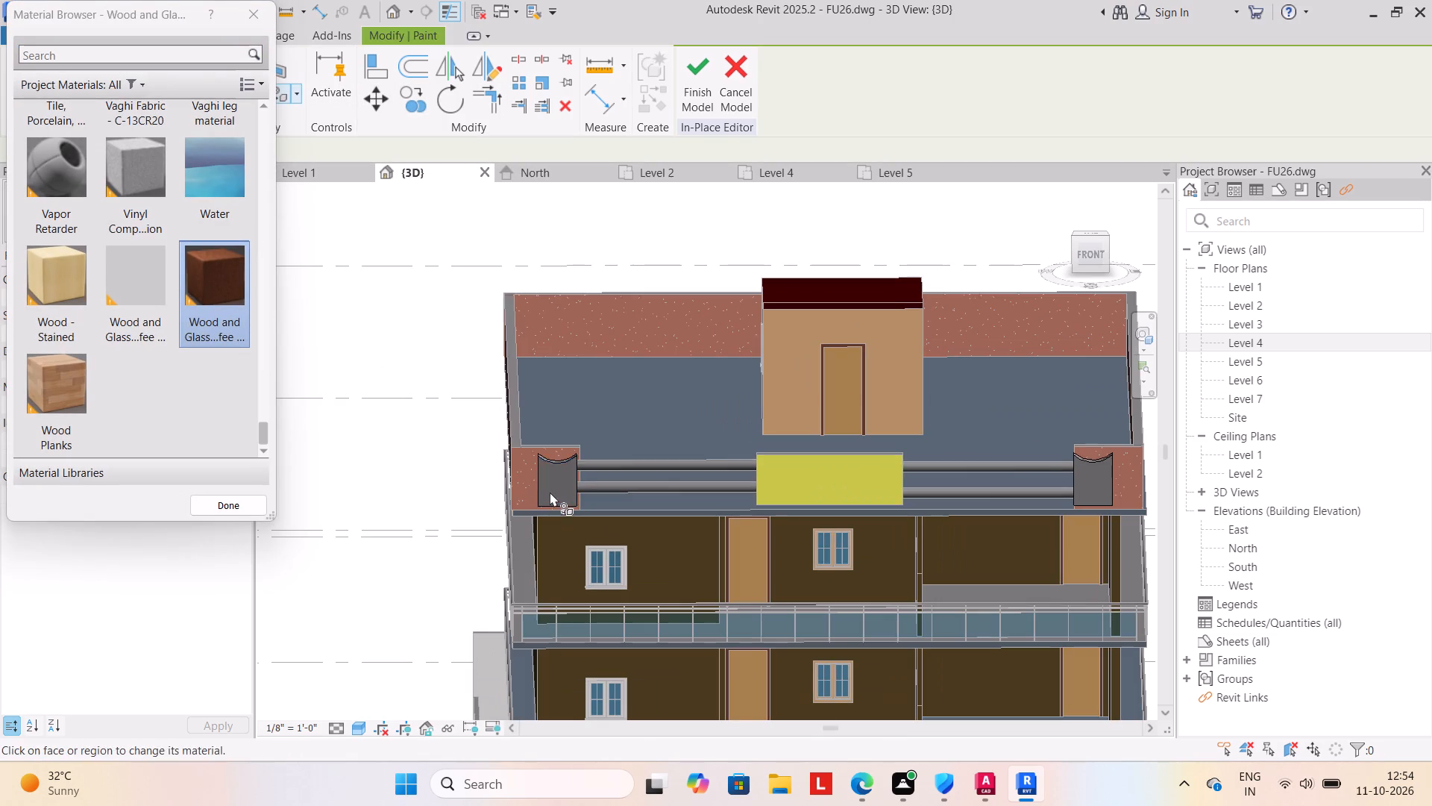
Paint both curved end panels of the parapet with the Door - Frame material and finish the model.
scroll(117, 243, "down", 3)
scroll(119, 250, "up", 3)
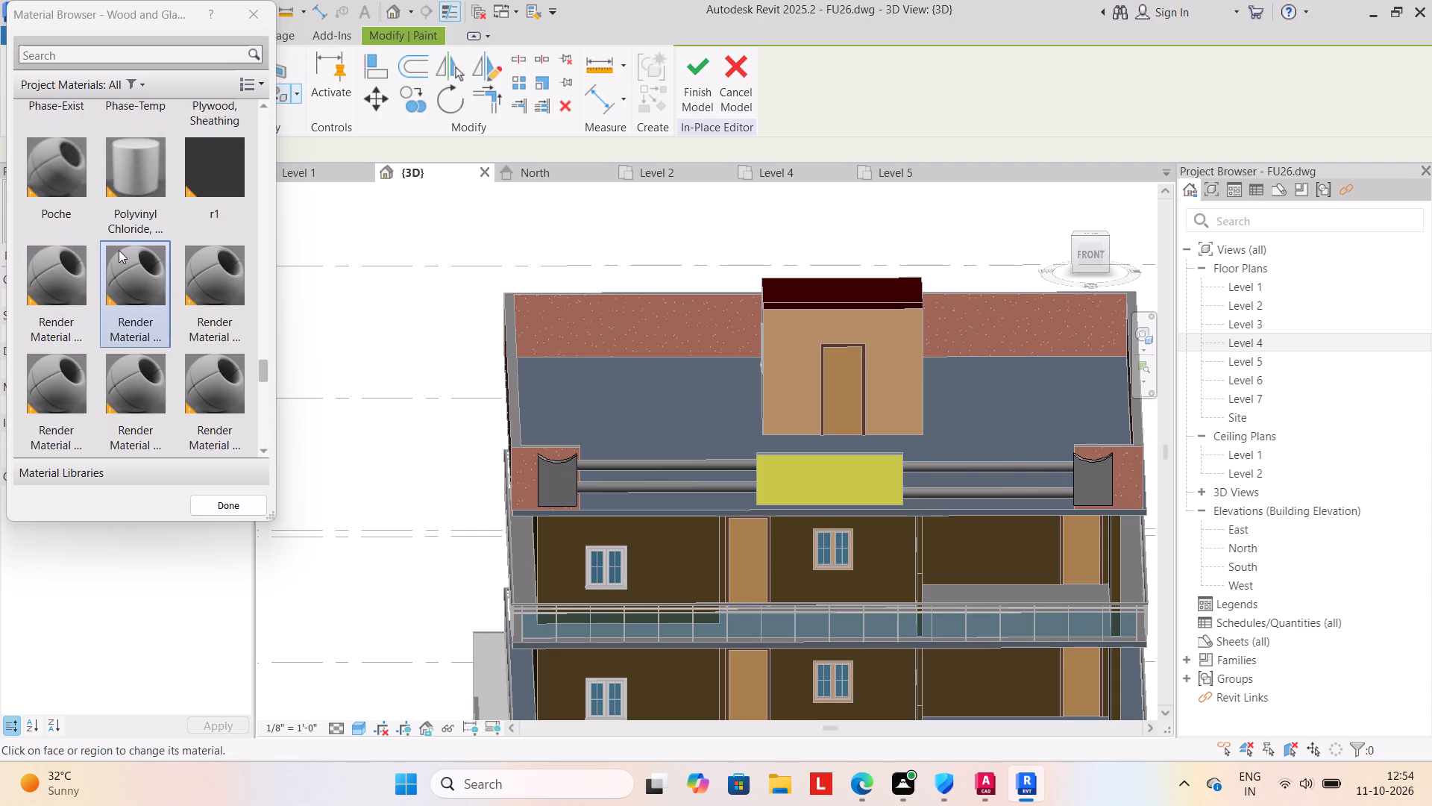
scroll(122, 251, "up", 3)
left_click(131, 149)
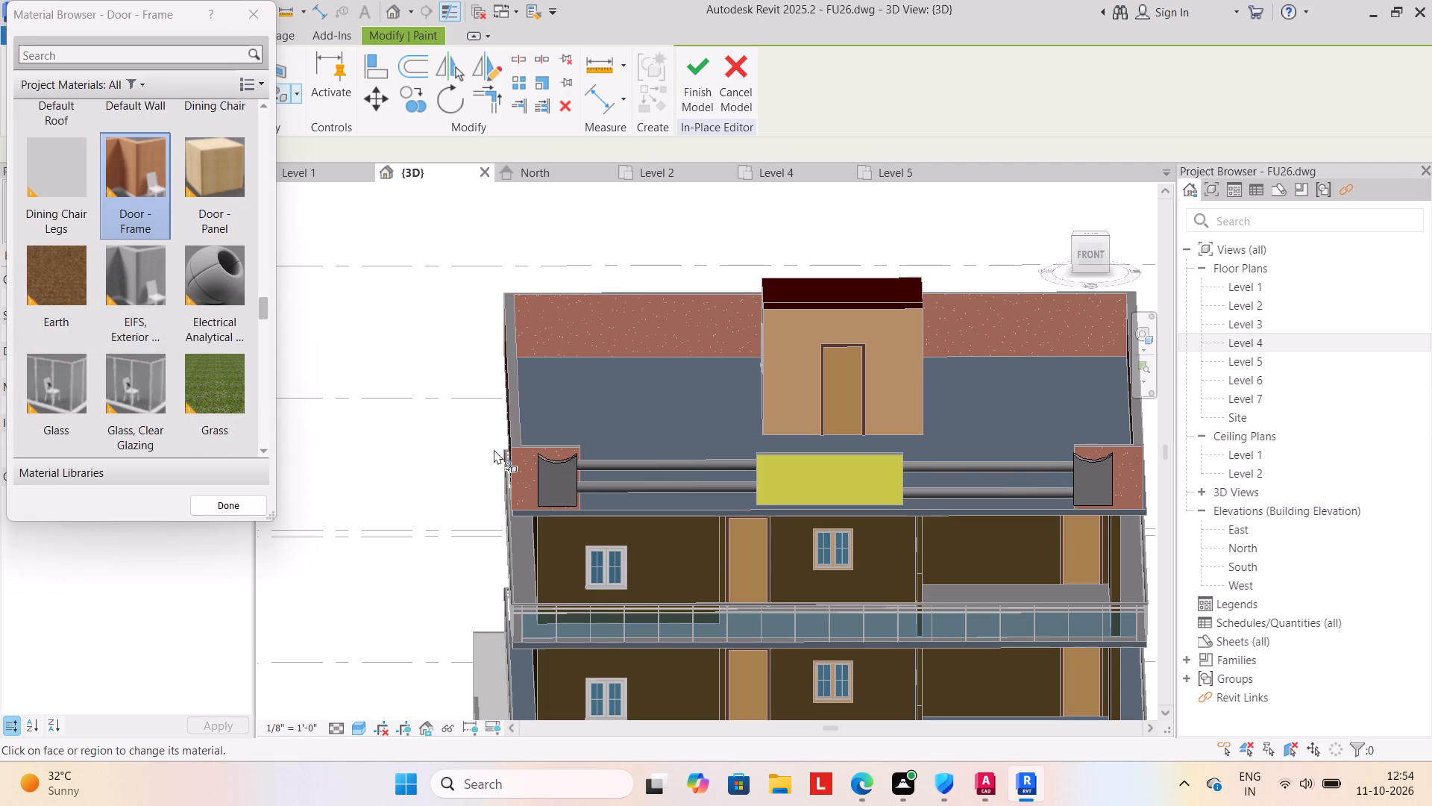
left_click(553, 478)
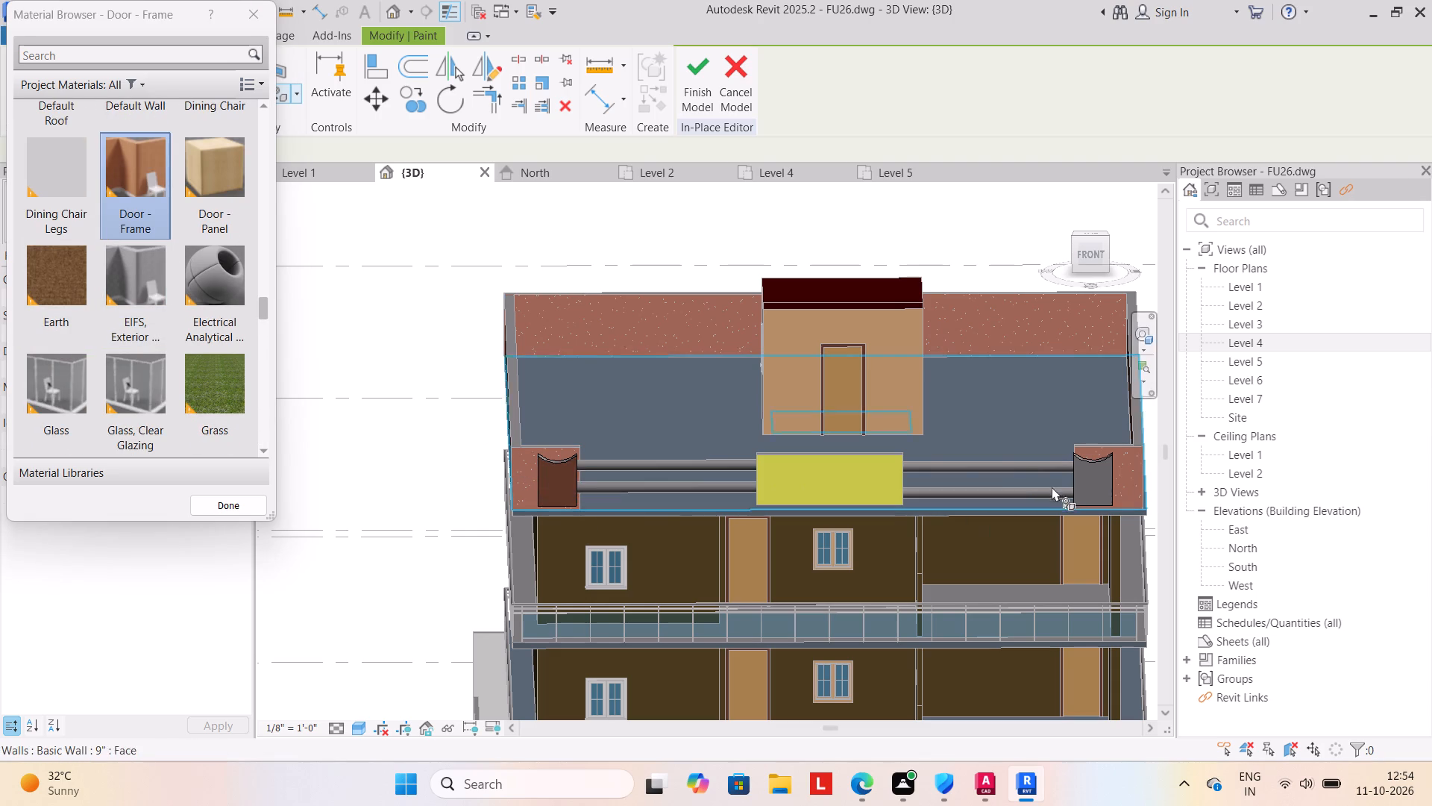
left_click(1071, 484)
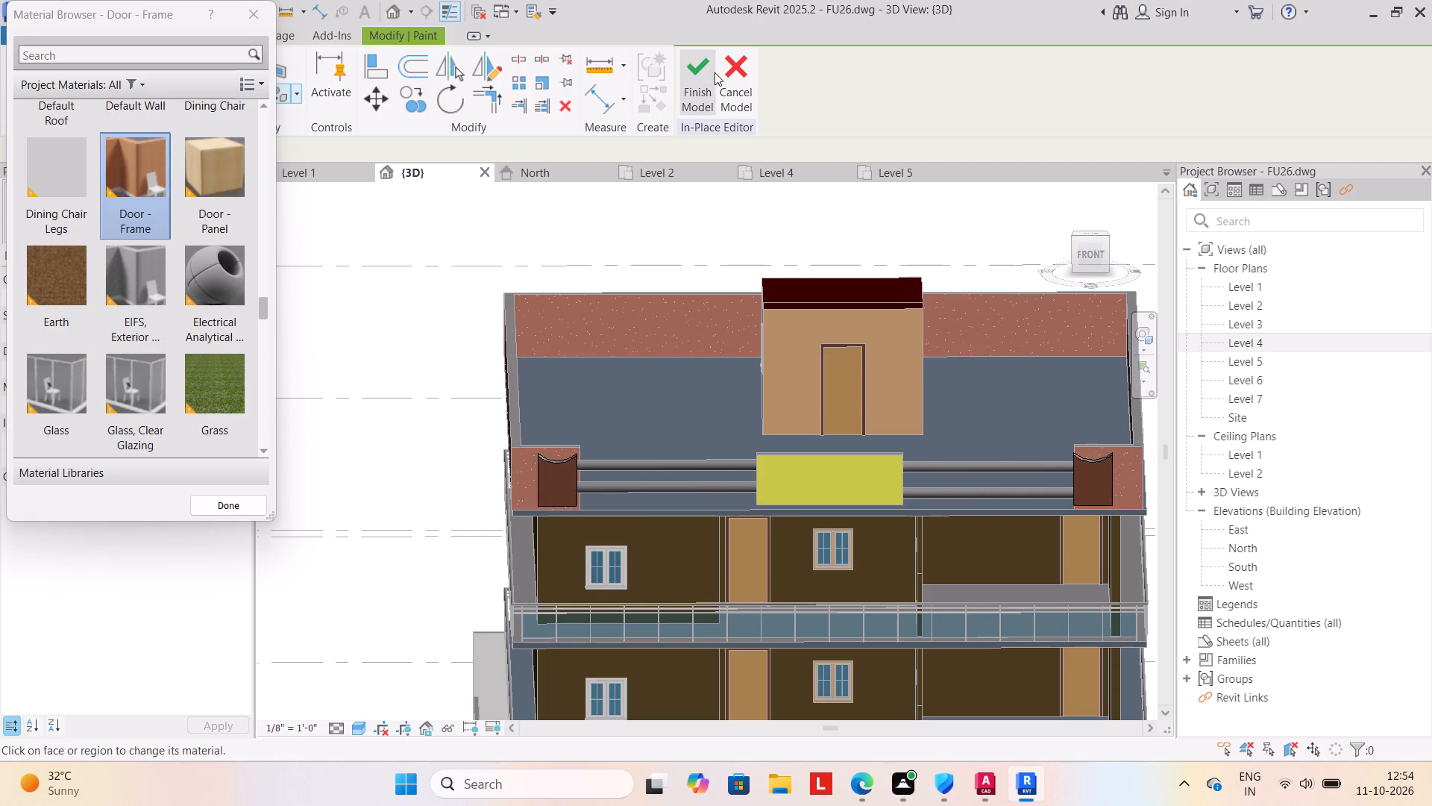
left_click(691, 83)
Edit in place the two parapet cylinders left of the central block, paint them with Brick, Soldier Course, and finish the model.
left_click(676, 458)
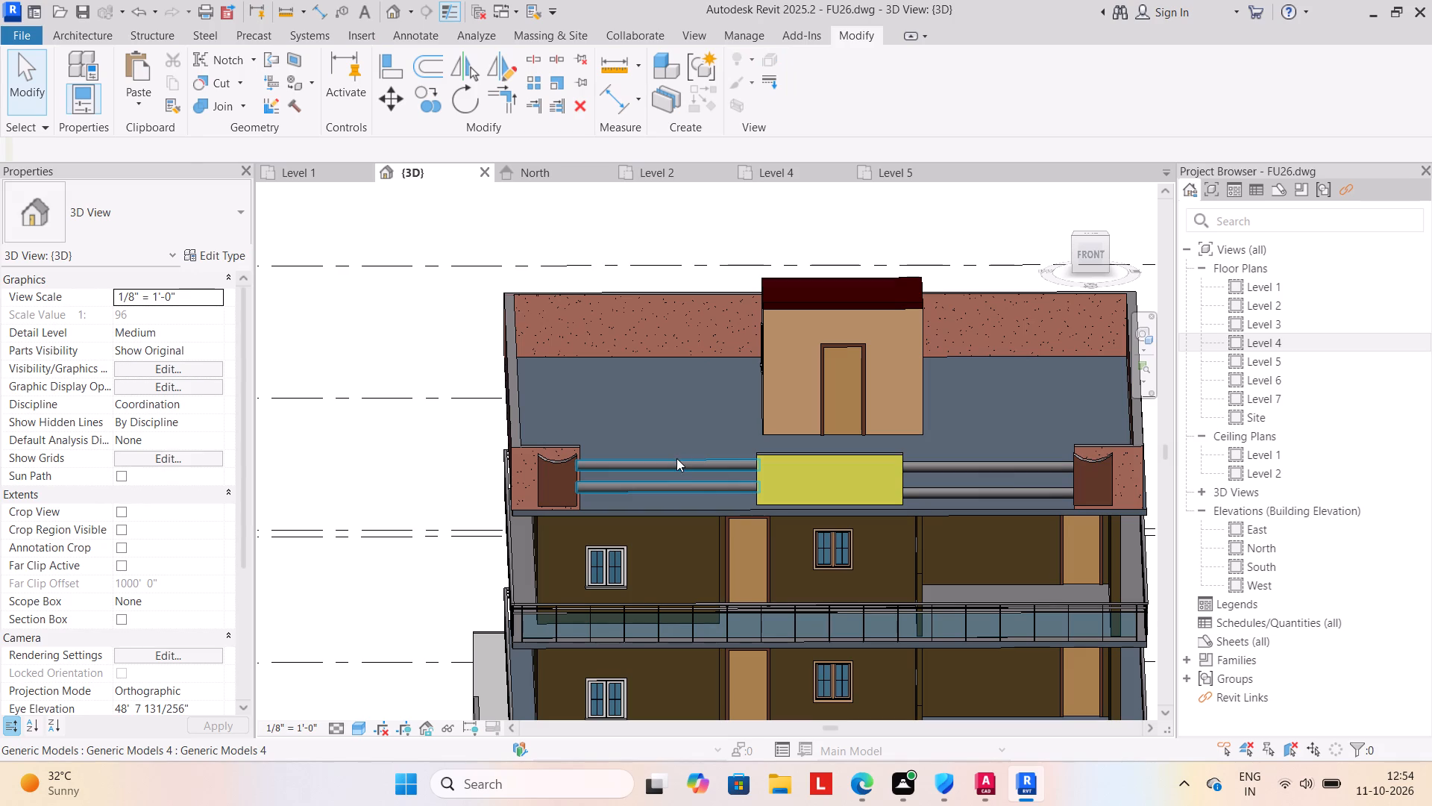
left_click(806, 97)
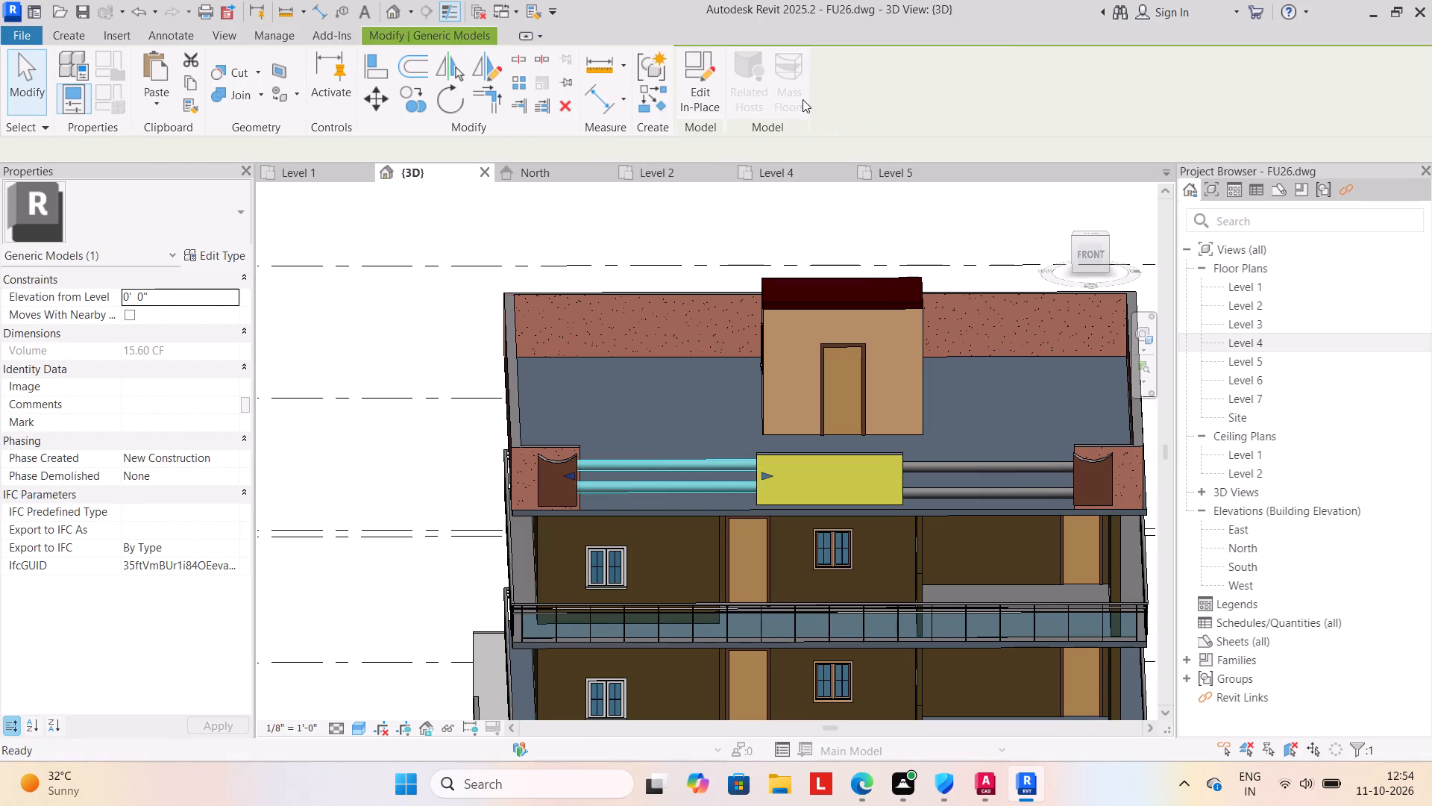
left_click(298, 99)
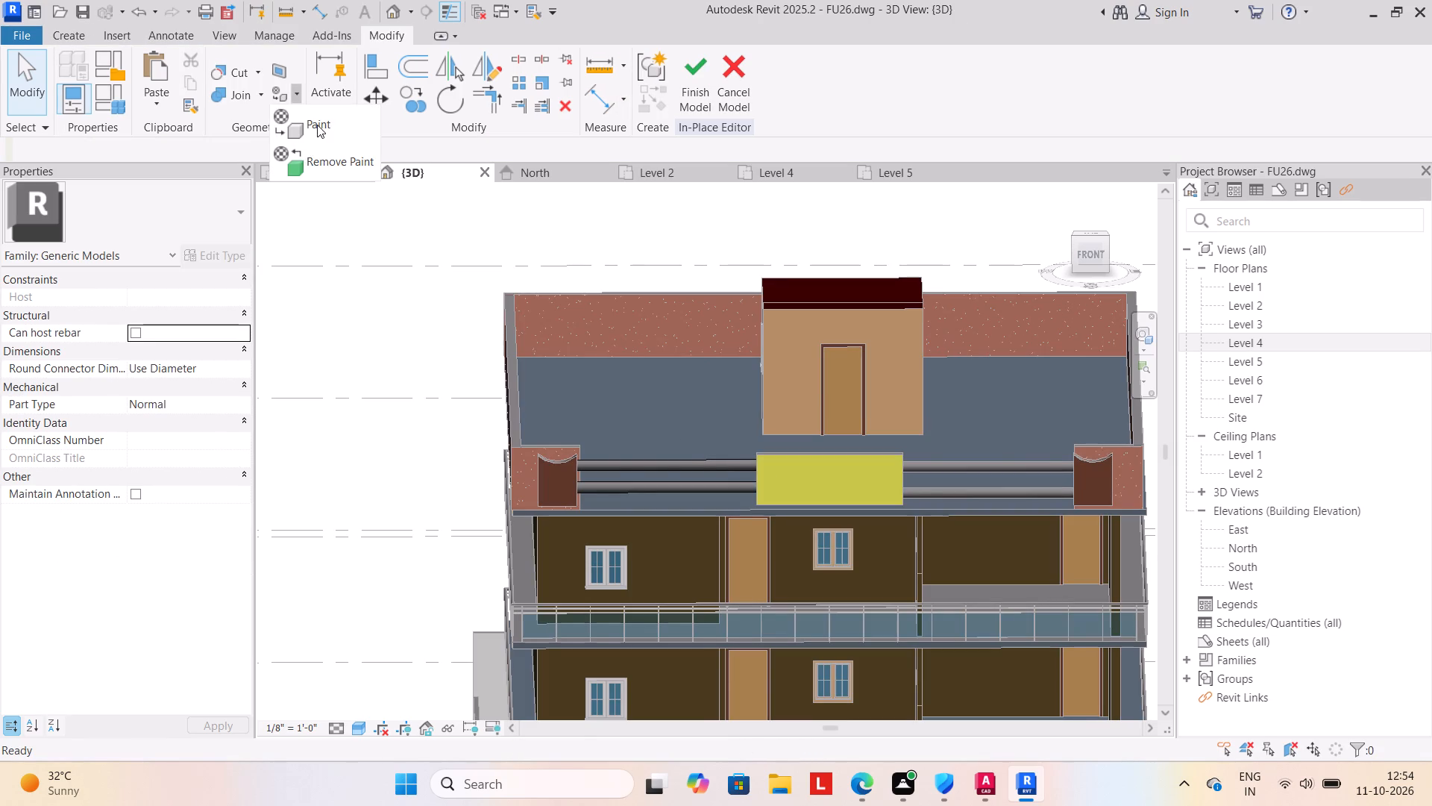
left_click(317, 125)
scroll(151, 242, "up", 3)
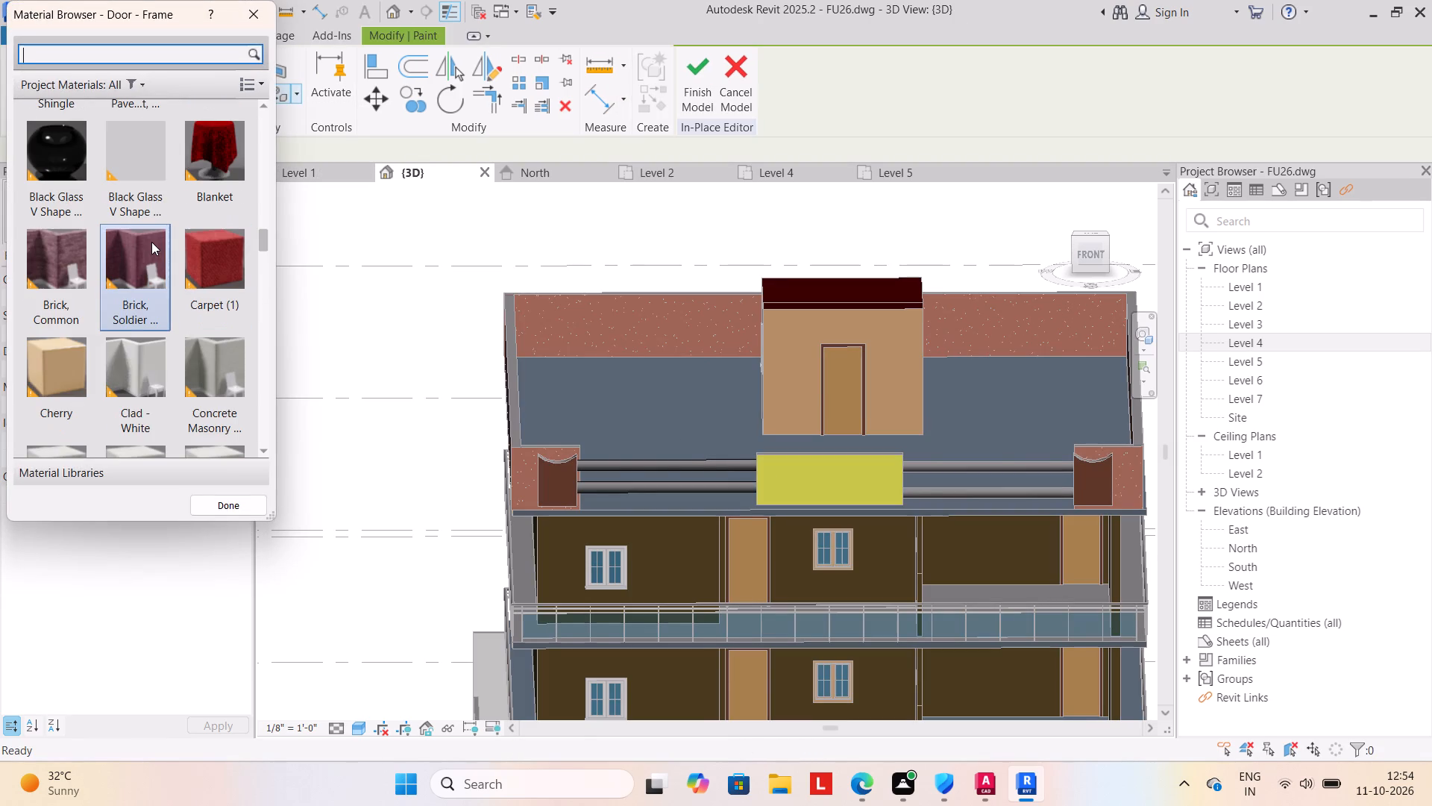
left_click(122, 236)
left_click(641, 459)
left_click(643, 484)
left_click(656, 482)
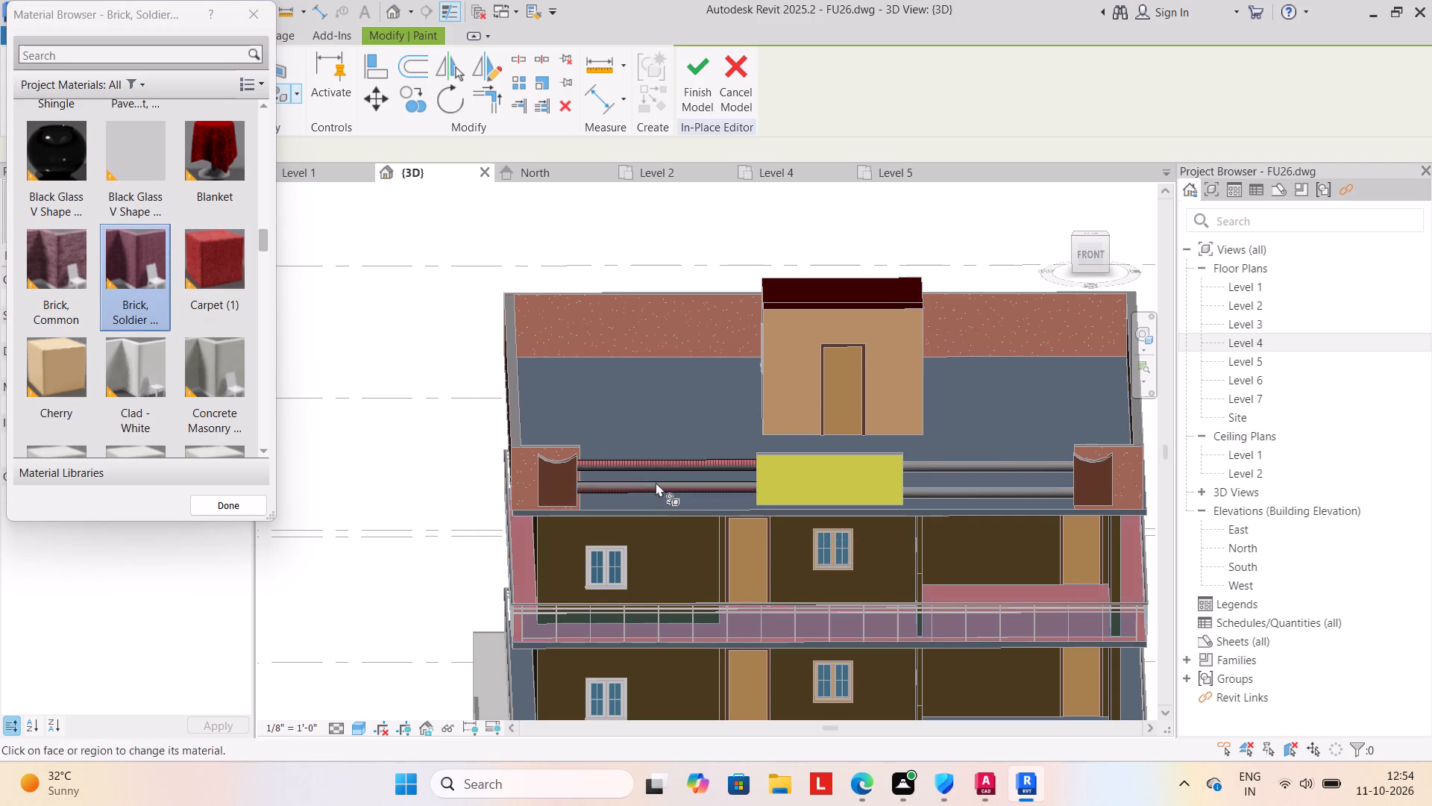
scroll(659, 479, "up", 8)
left_click(664, 496)
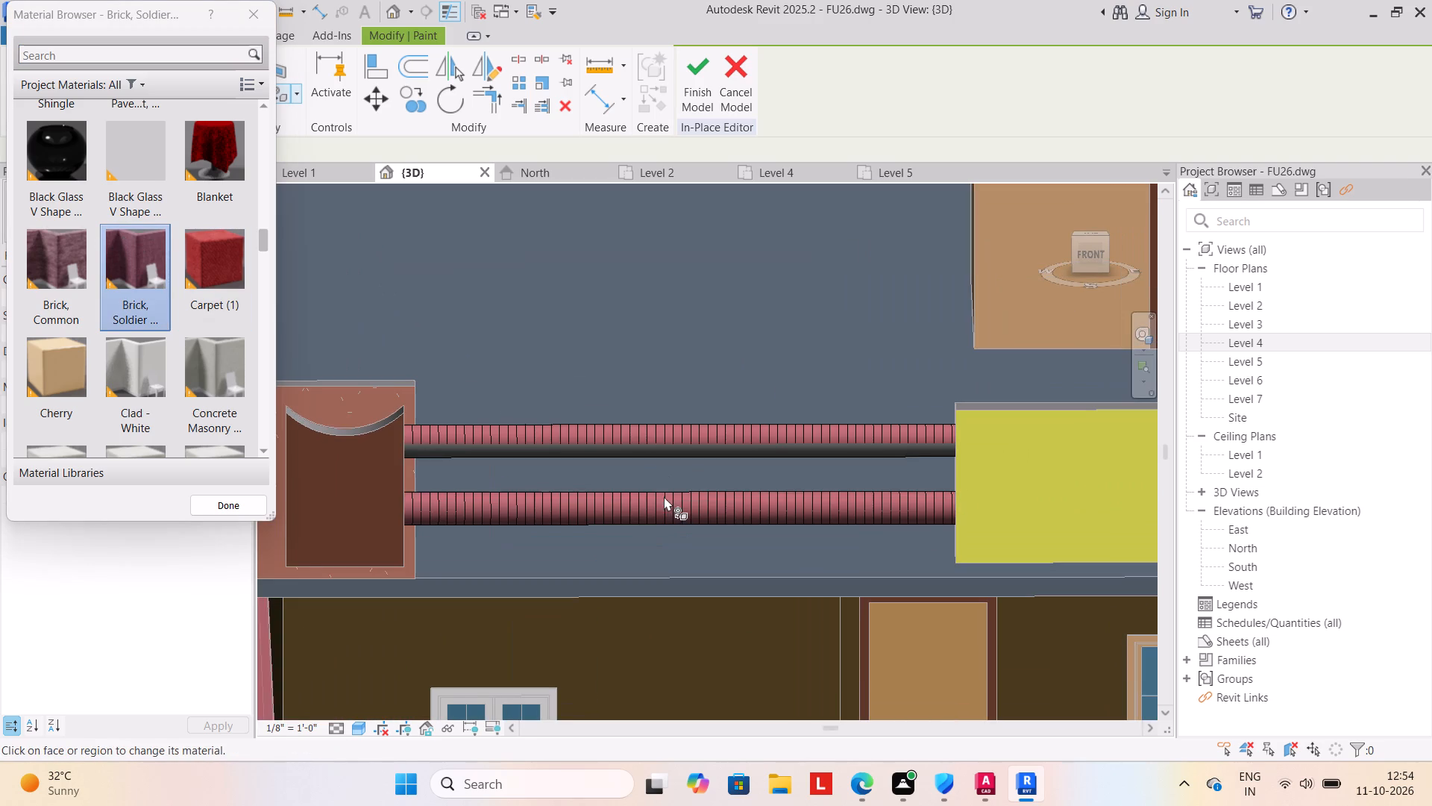
left_click(676, 448)
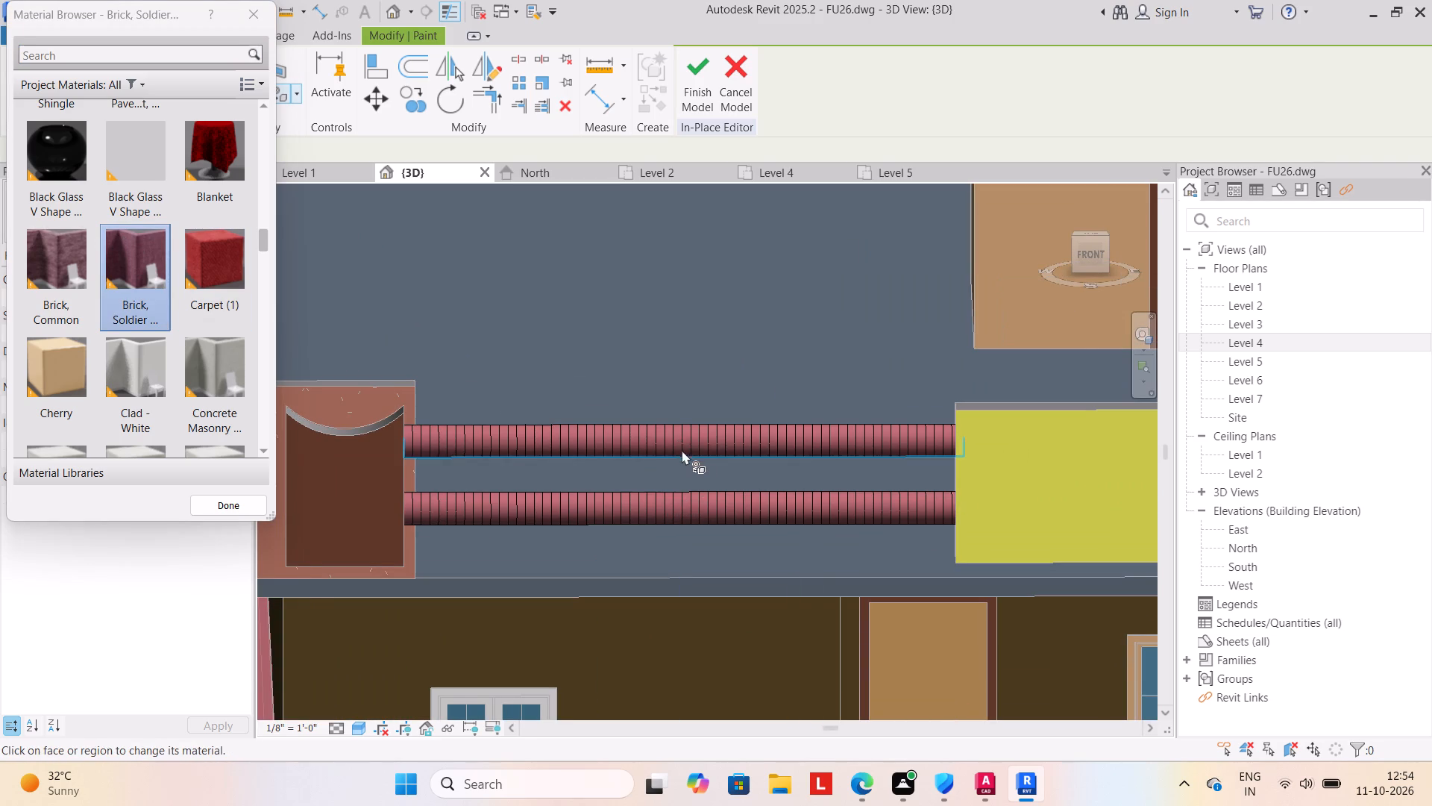
scroll(693, 469, "down", 8)
middle_click_drag(688, 481, 530, 391)
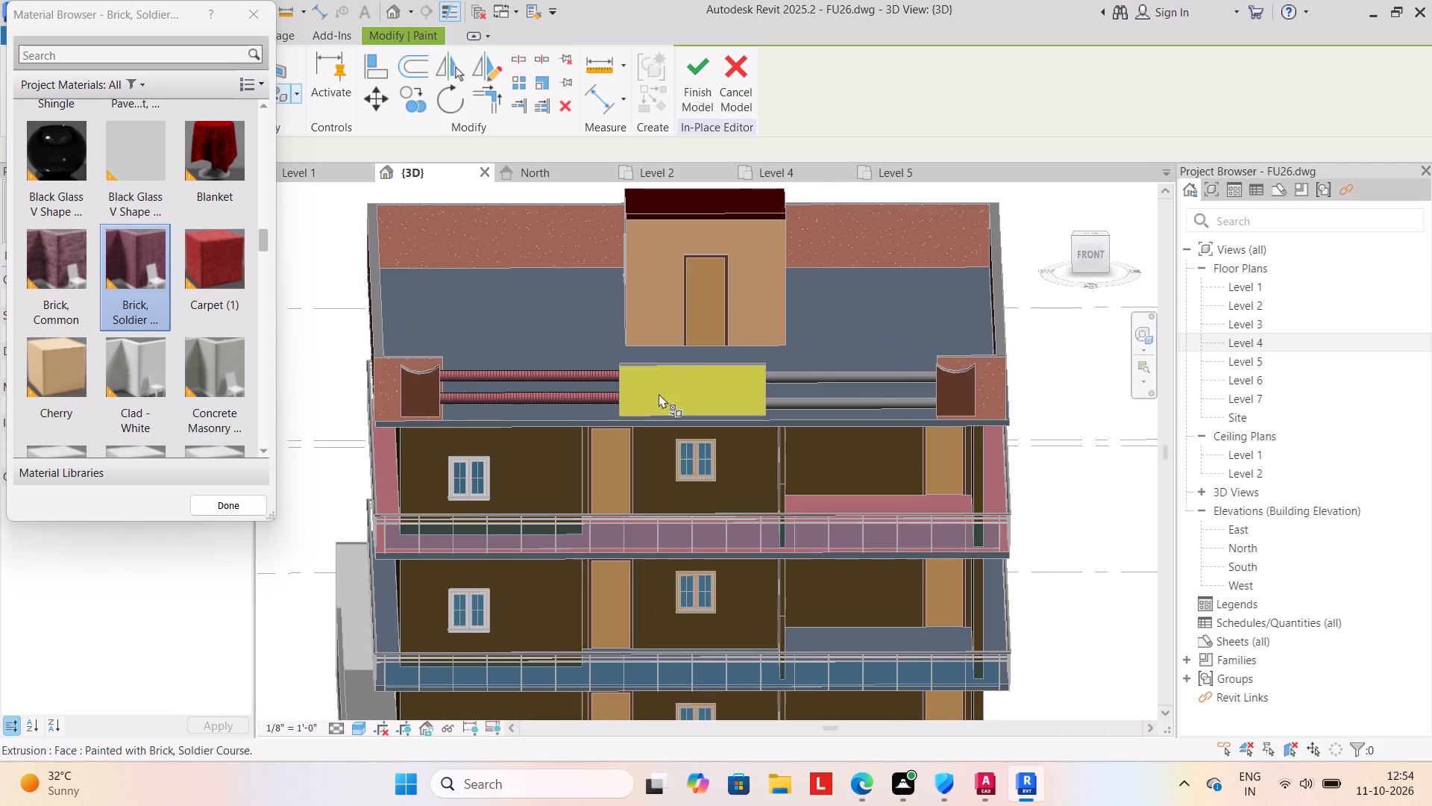
left_click(699, 93)
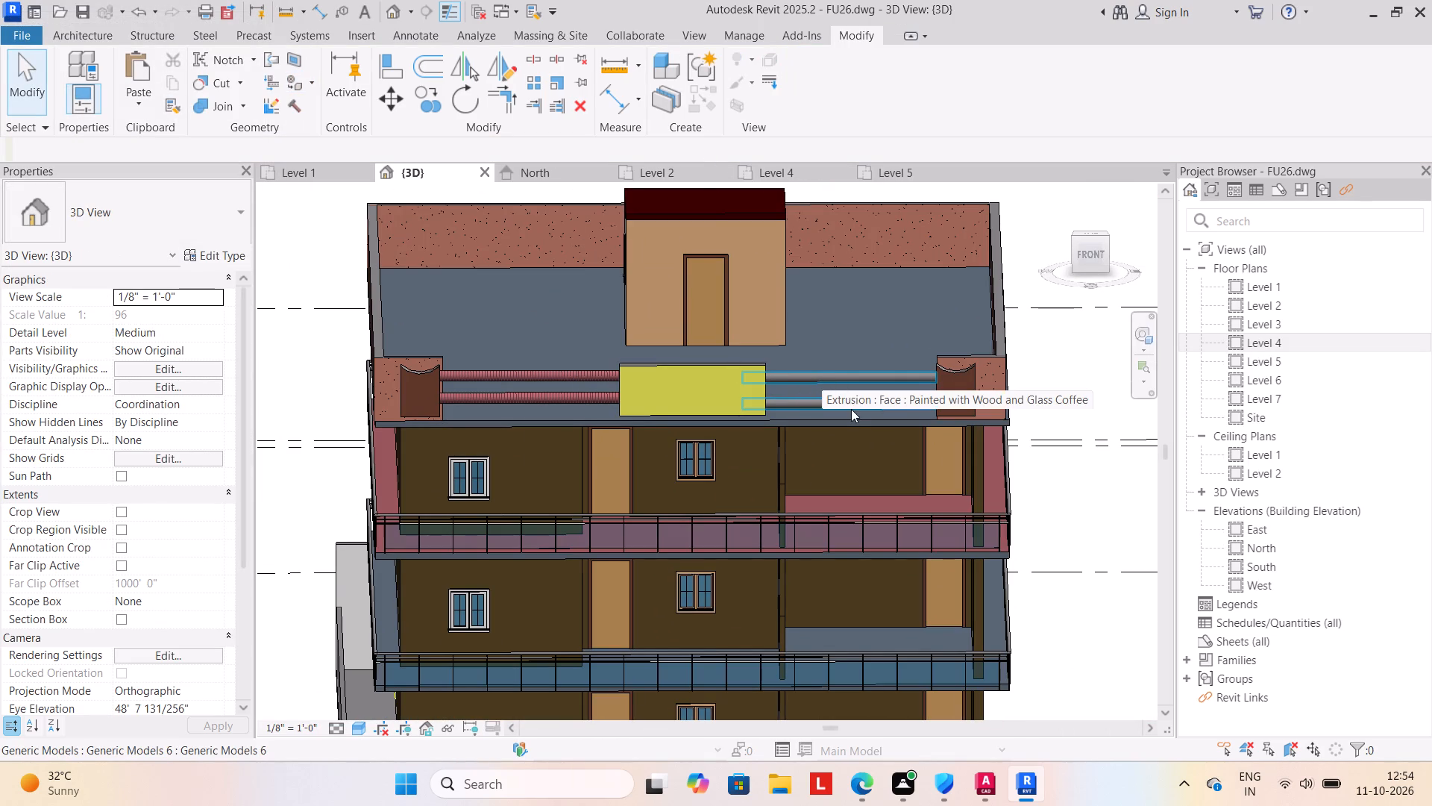
Edit in place the two parapet cylinders right of the central block, paint them with Brick, Soldier Course, and finish the model.
left_click(850, 377)
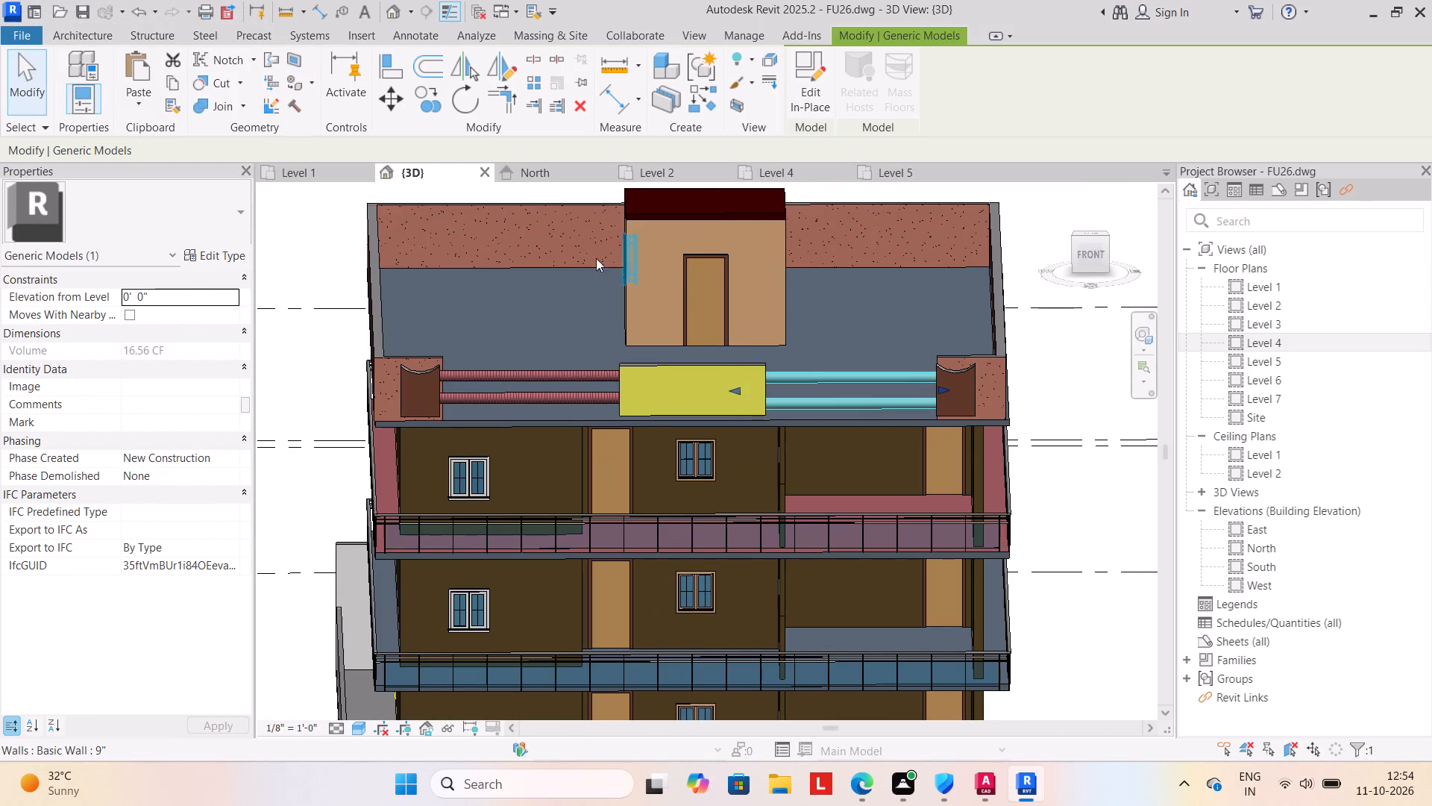
left_click(805, 96)
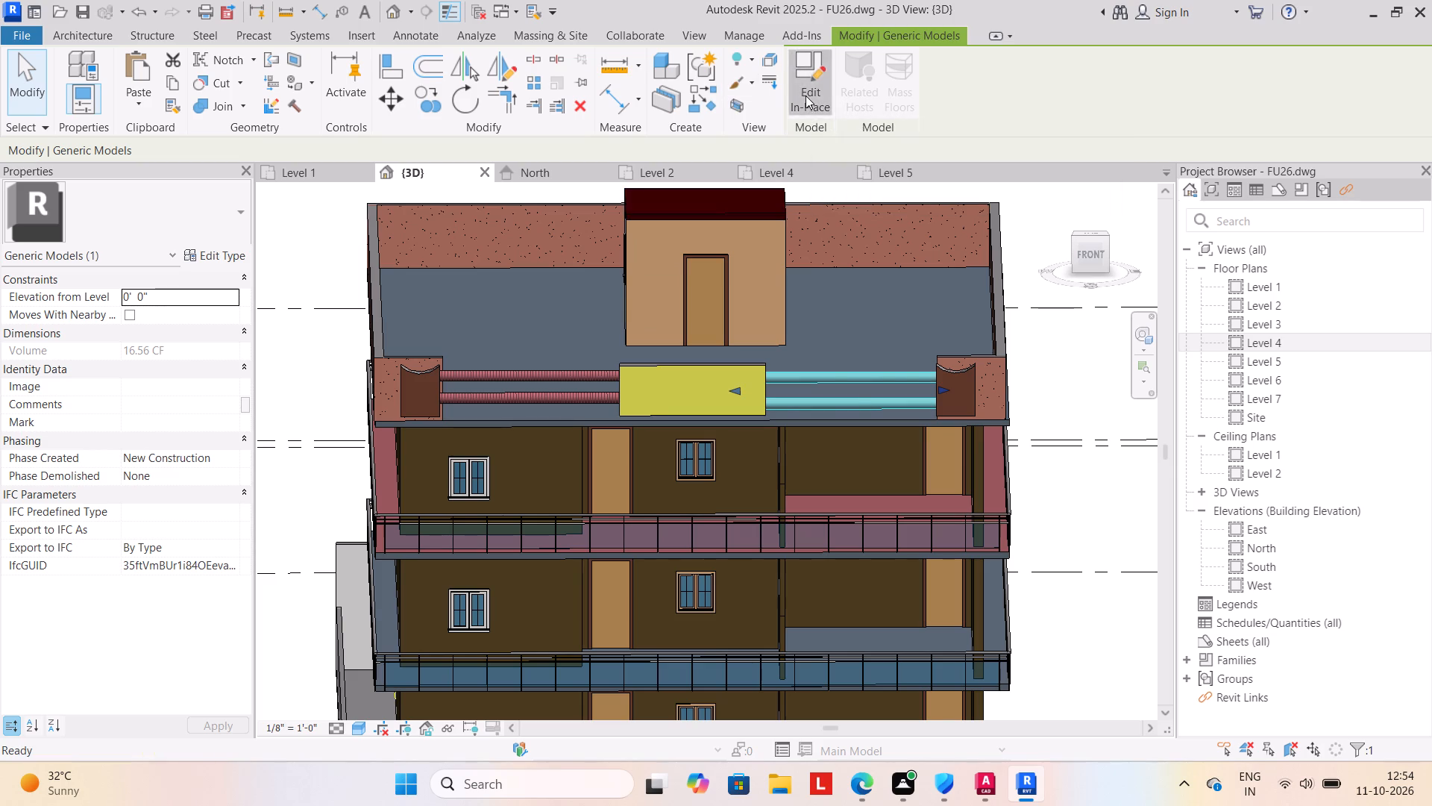
left_click(294, 91)
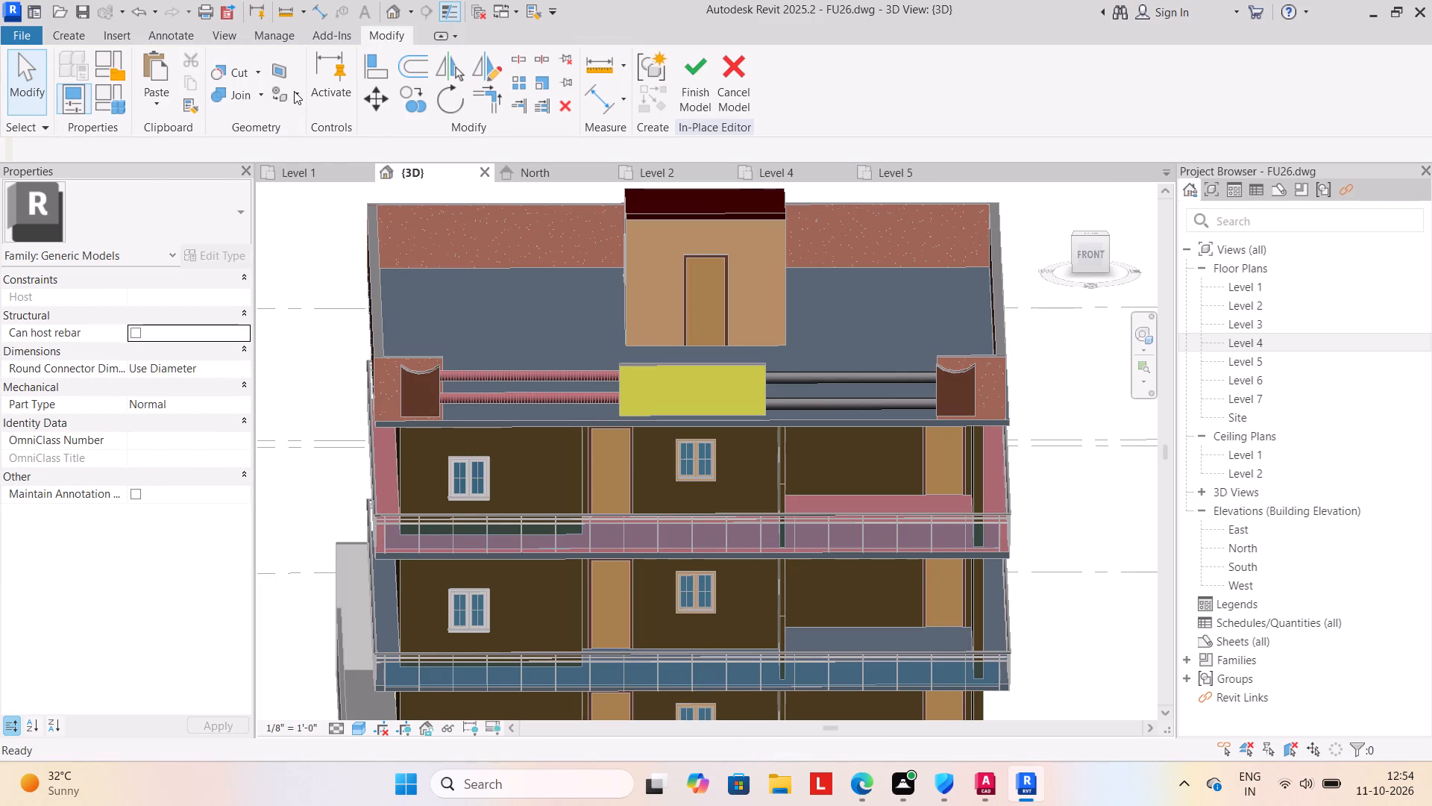
left_click(286, 119)
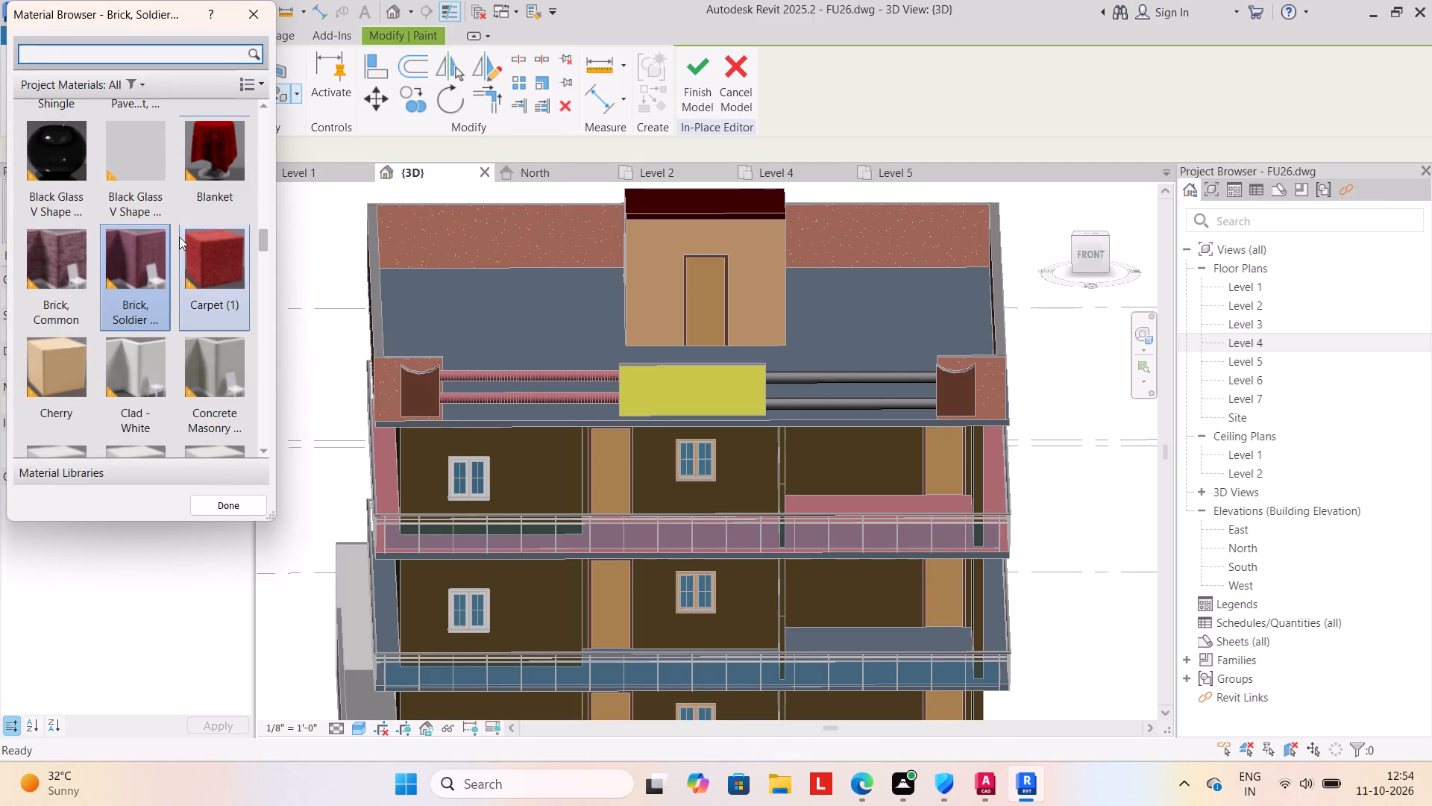
left_click(144, 247)
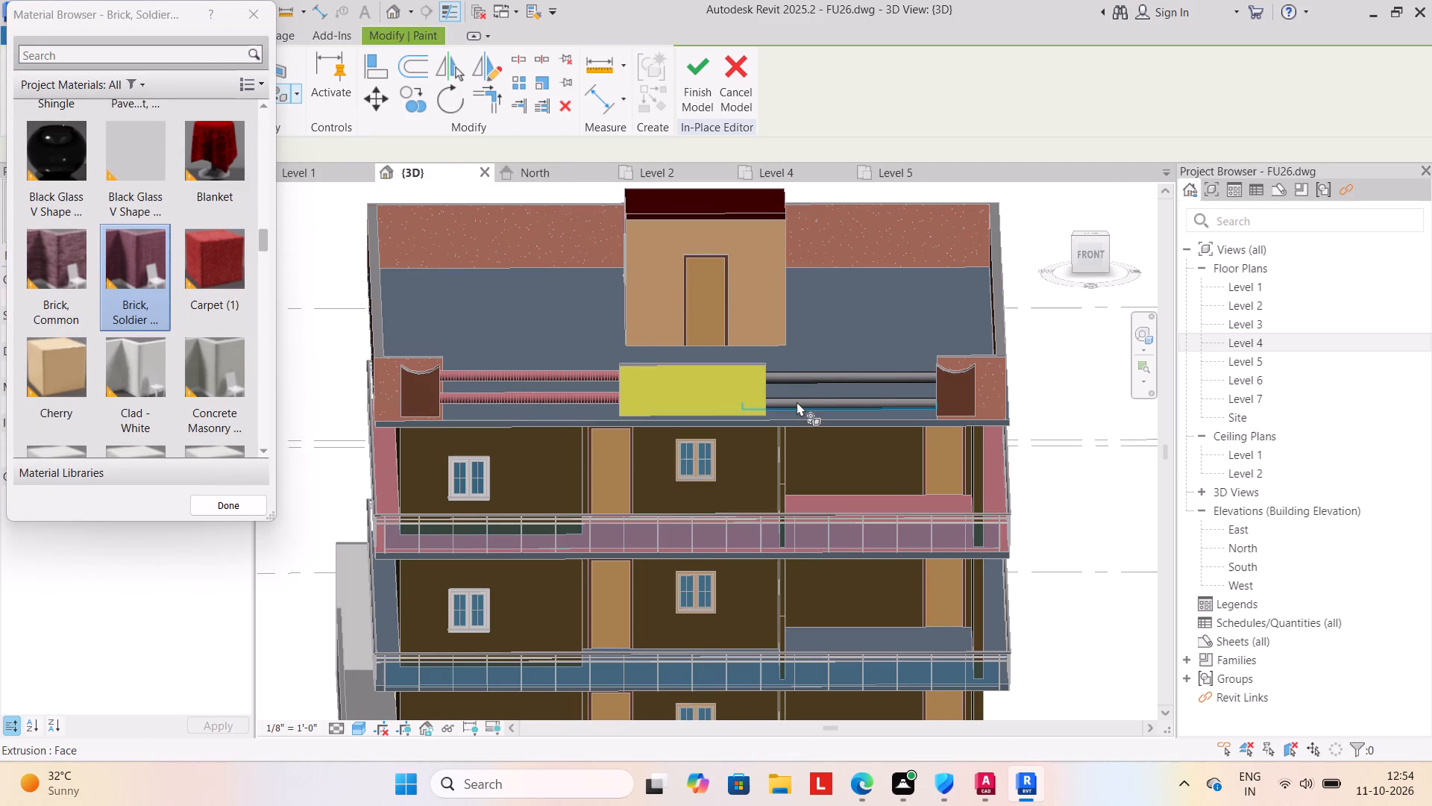
scroll(839, 385, "up", 5)
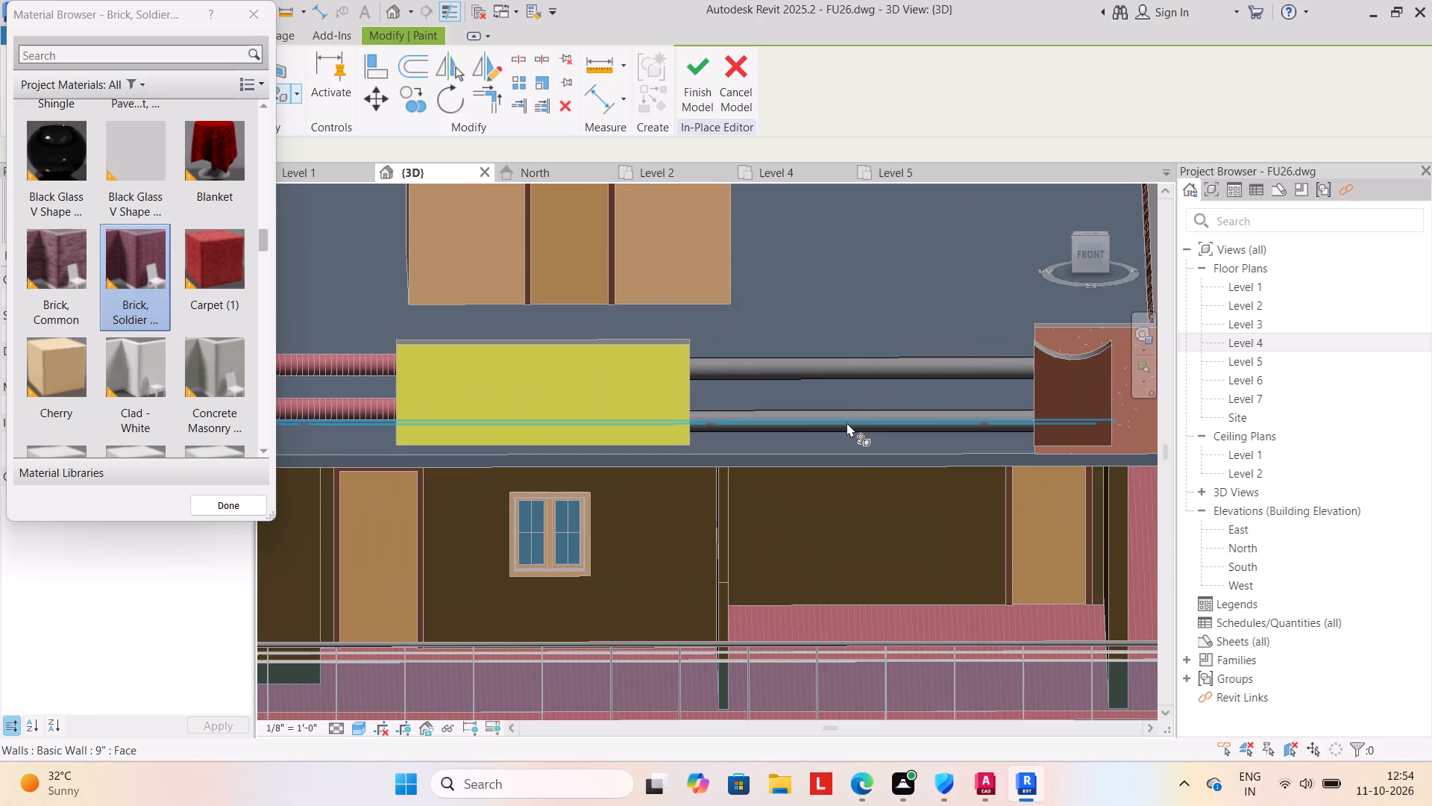
left_click(854, 375)
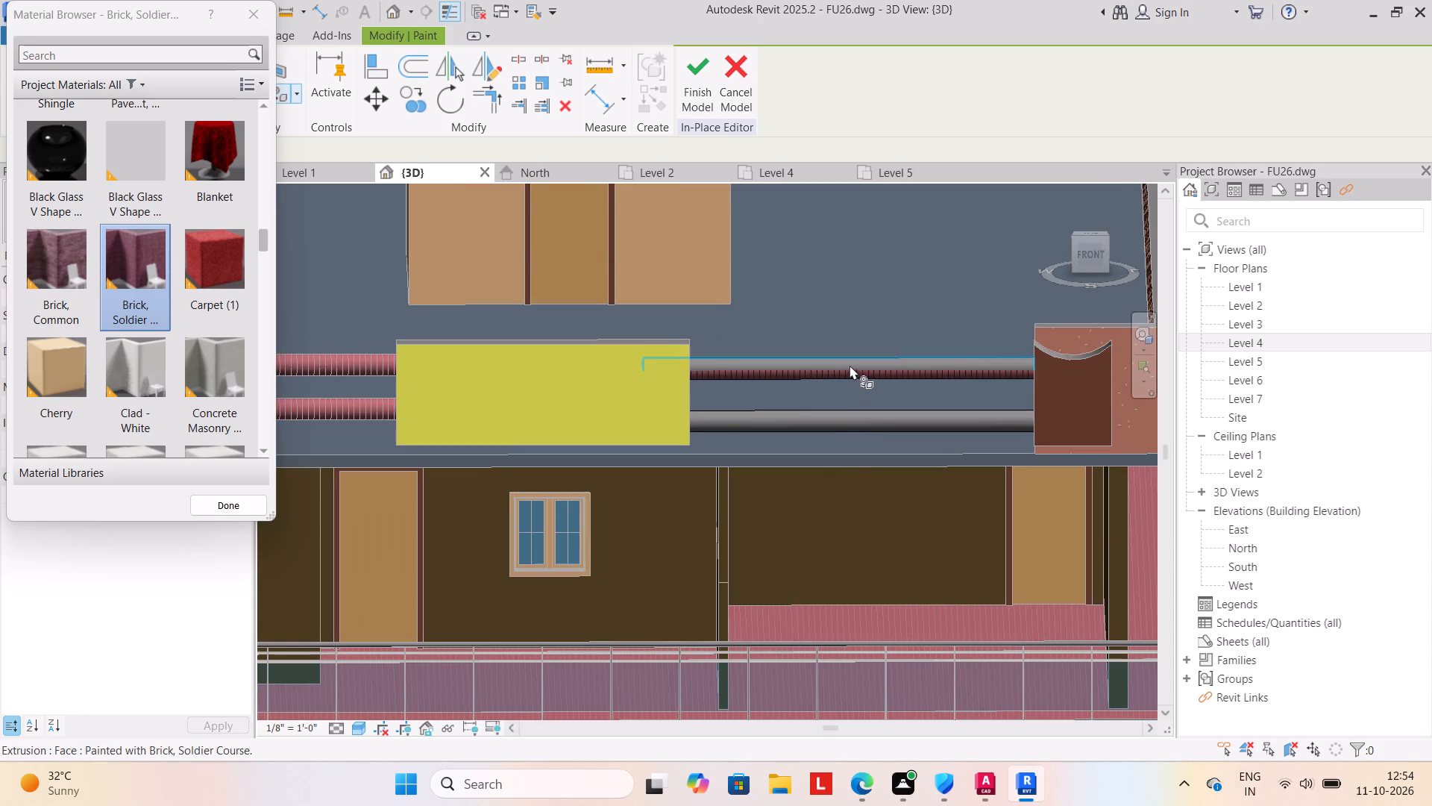
left_click(853, 360)
scroll(858, 358, "up", 6)
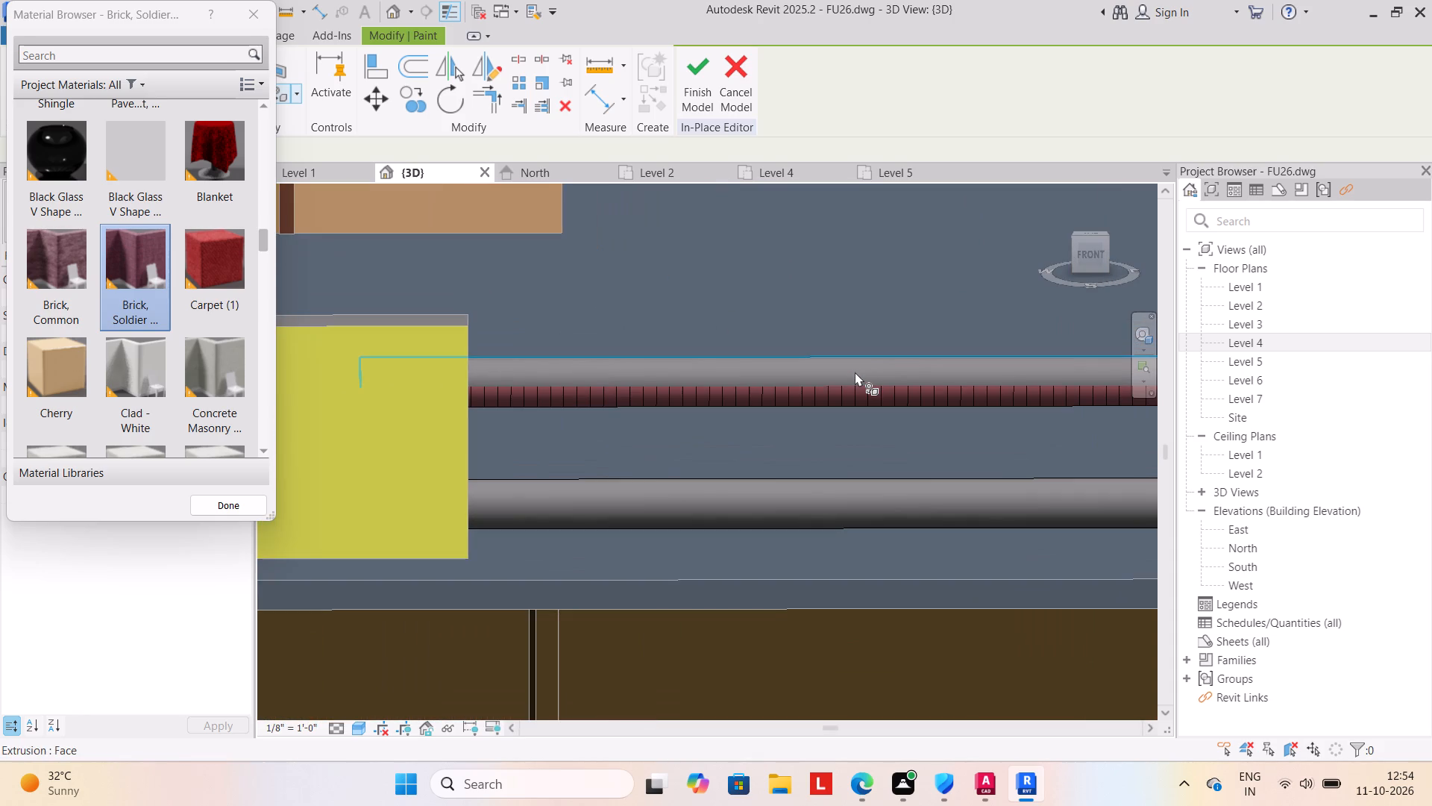
left_click(855, 372)
left_click(833, 495)
left_click(826, 510)
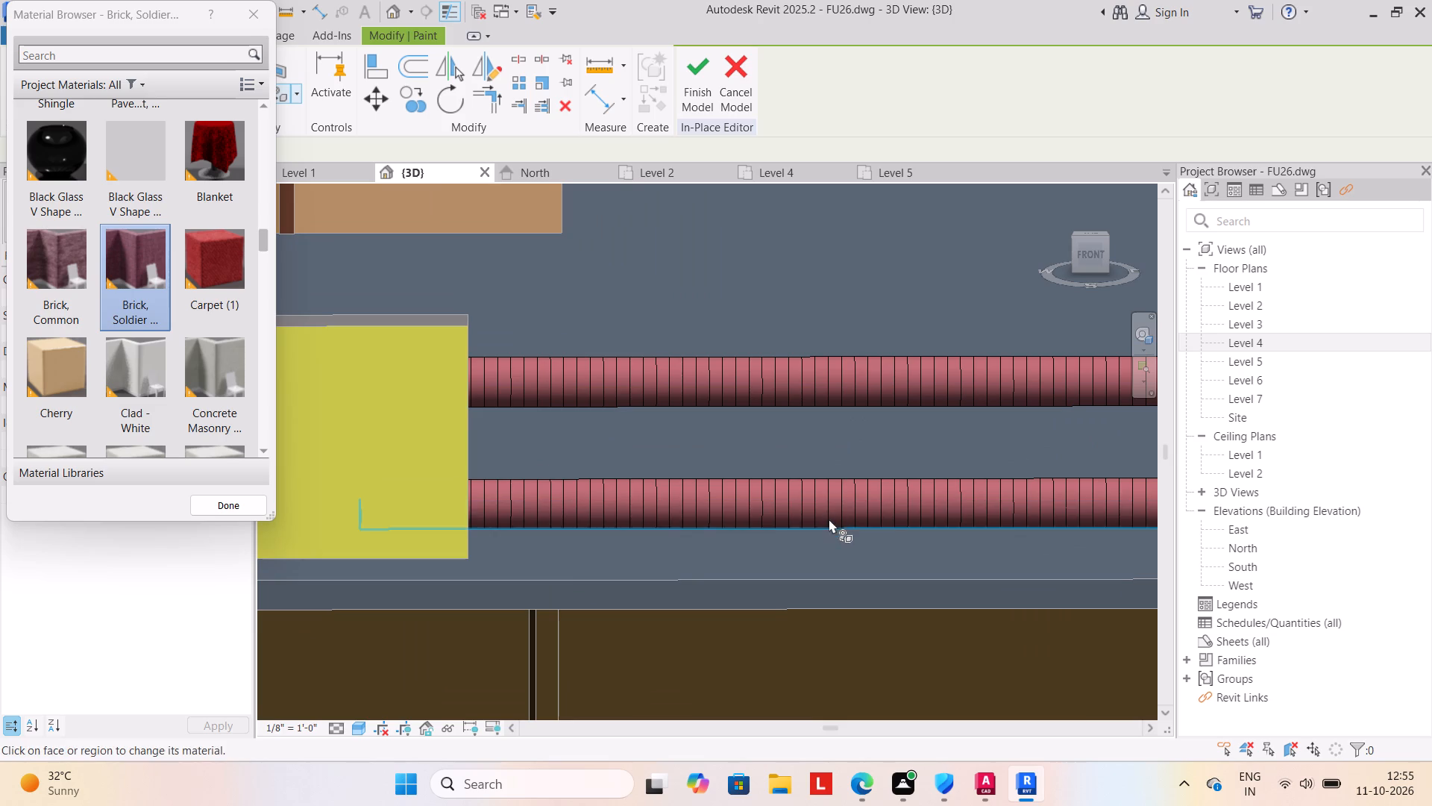
scroll(831, 508, "down", 7)
middle_click_drag(830, 503, 780, 345)
scroll(776, 344, "down", 4)
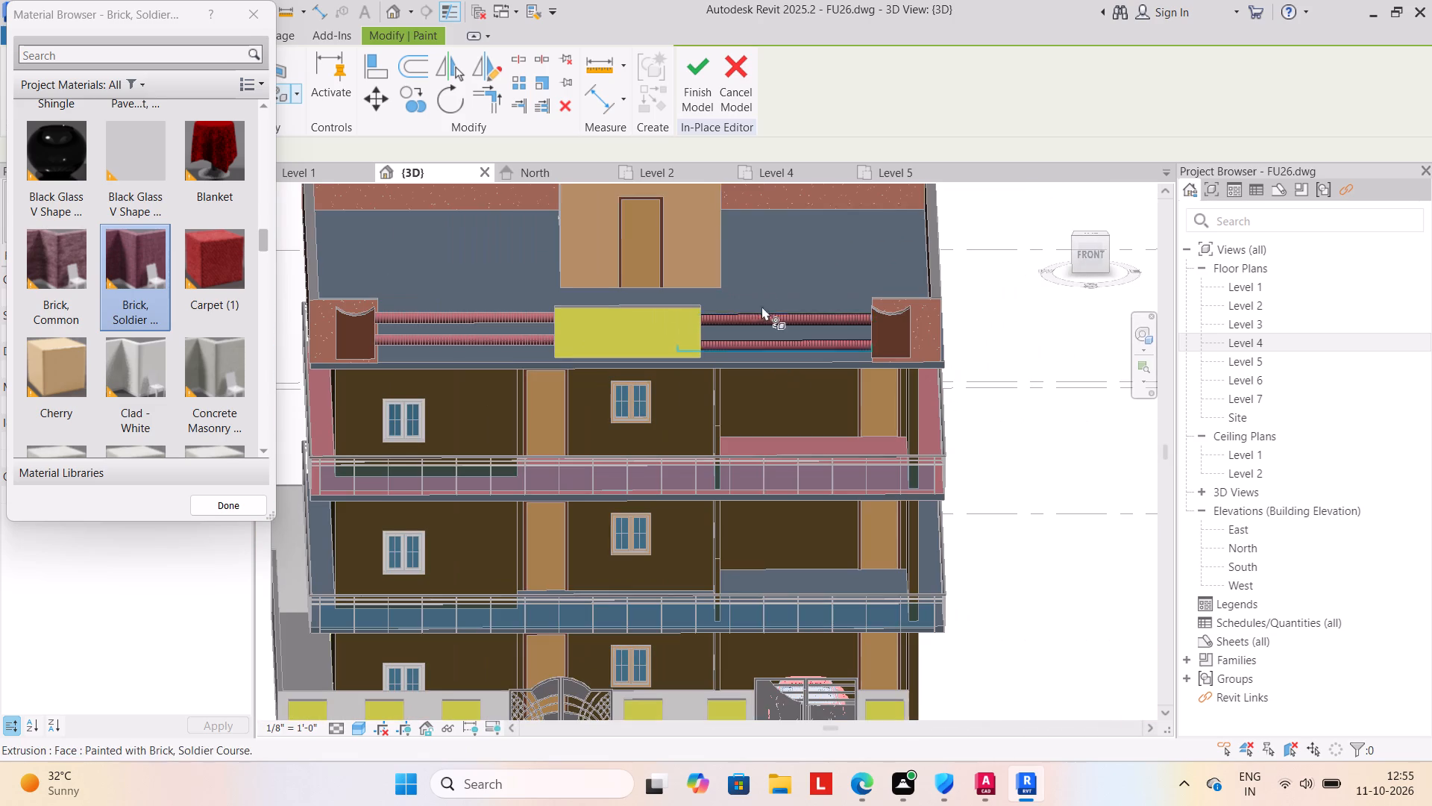
left_click(694, 91)
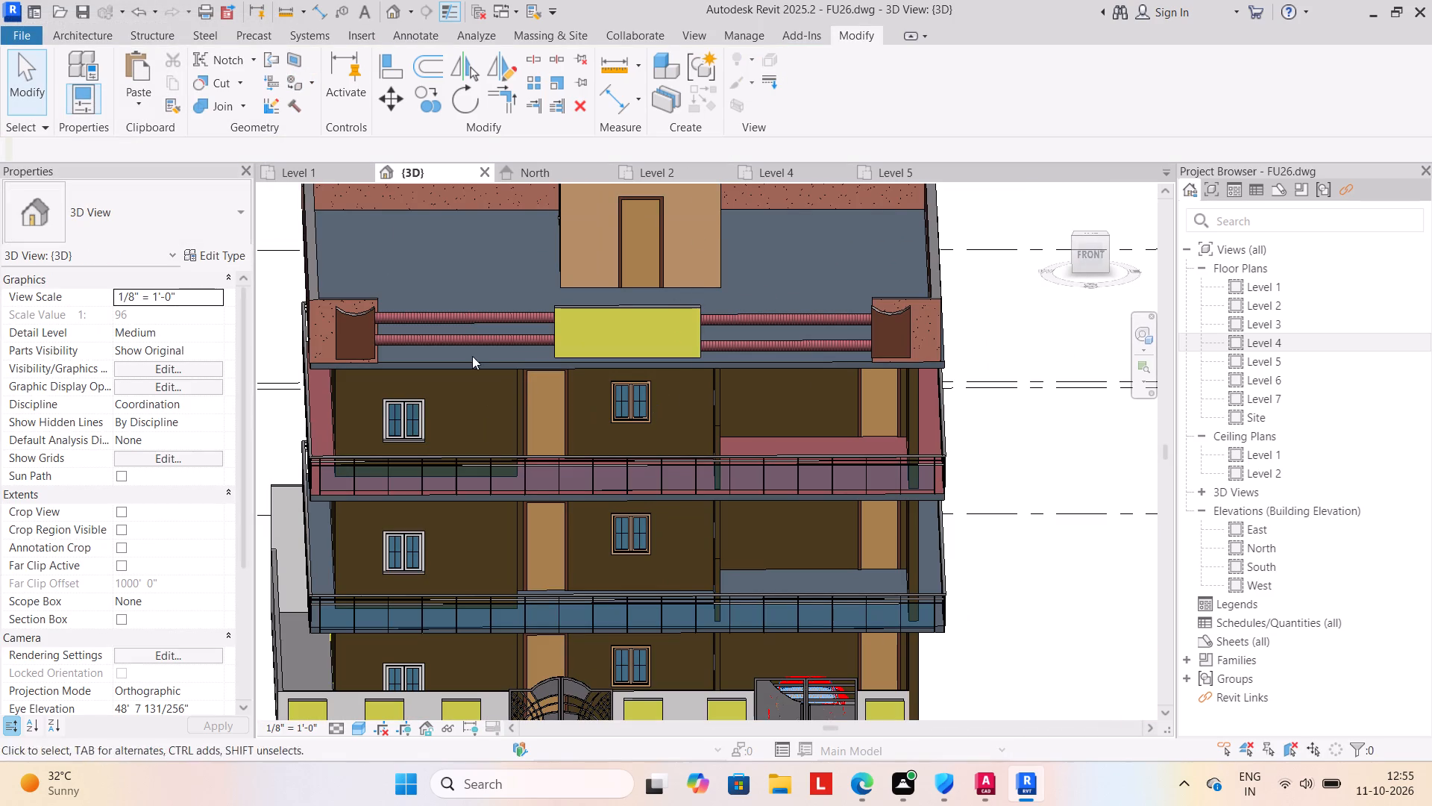
Search the paint materials for til and paint the top face of the upper balcony's slab with Tile, Mosaic, Gray.
left_click(308, 86)
left_click(318, 111)
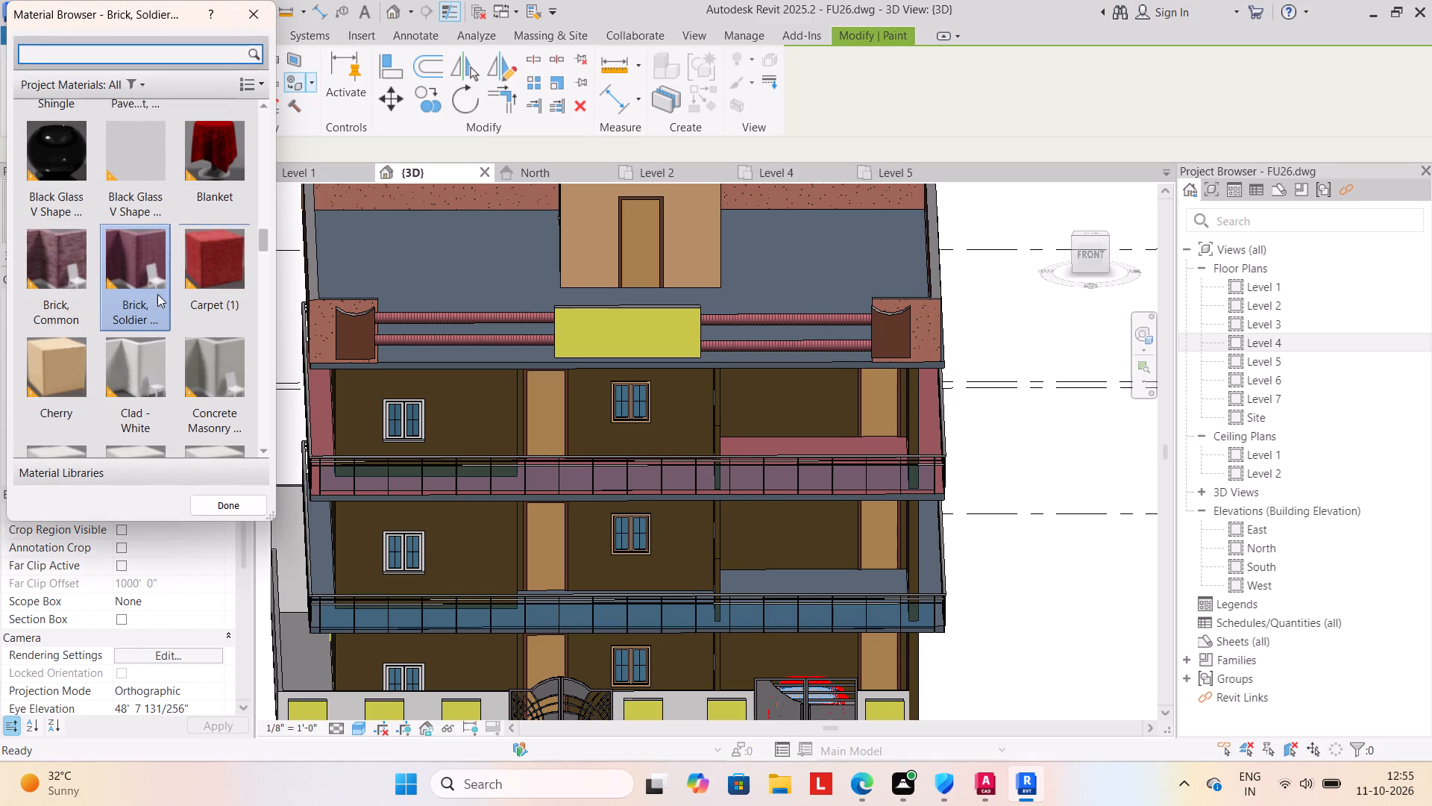
left_click(145, 363)
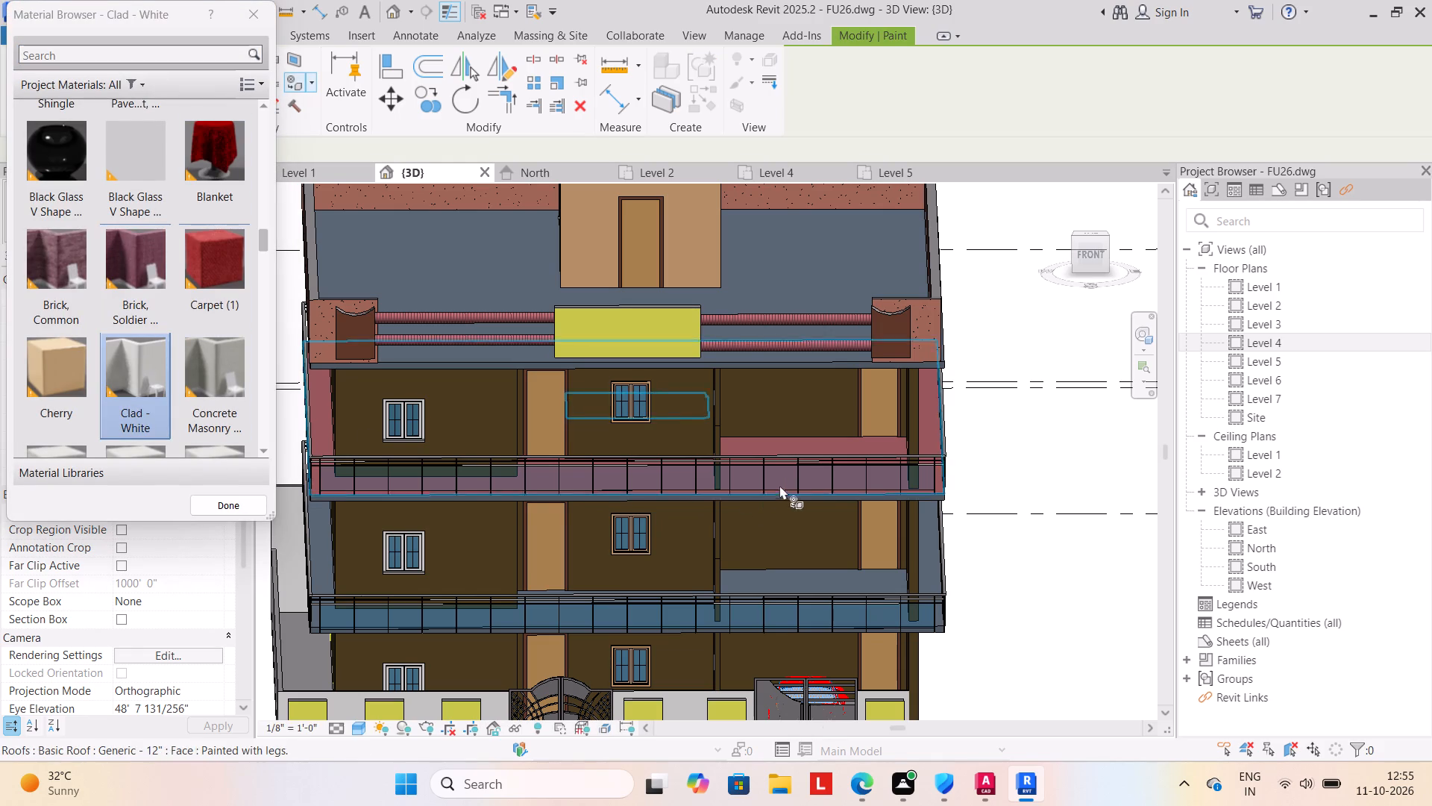
scroll(137, 292, "up", 3)
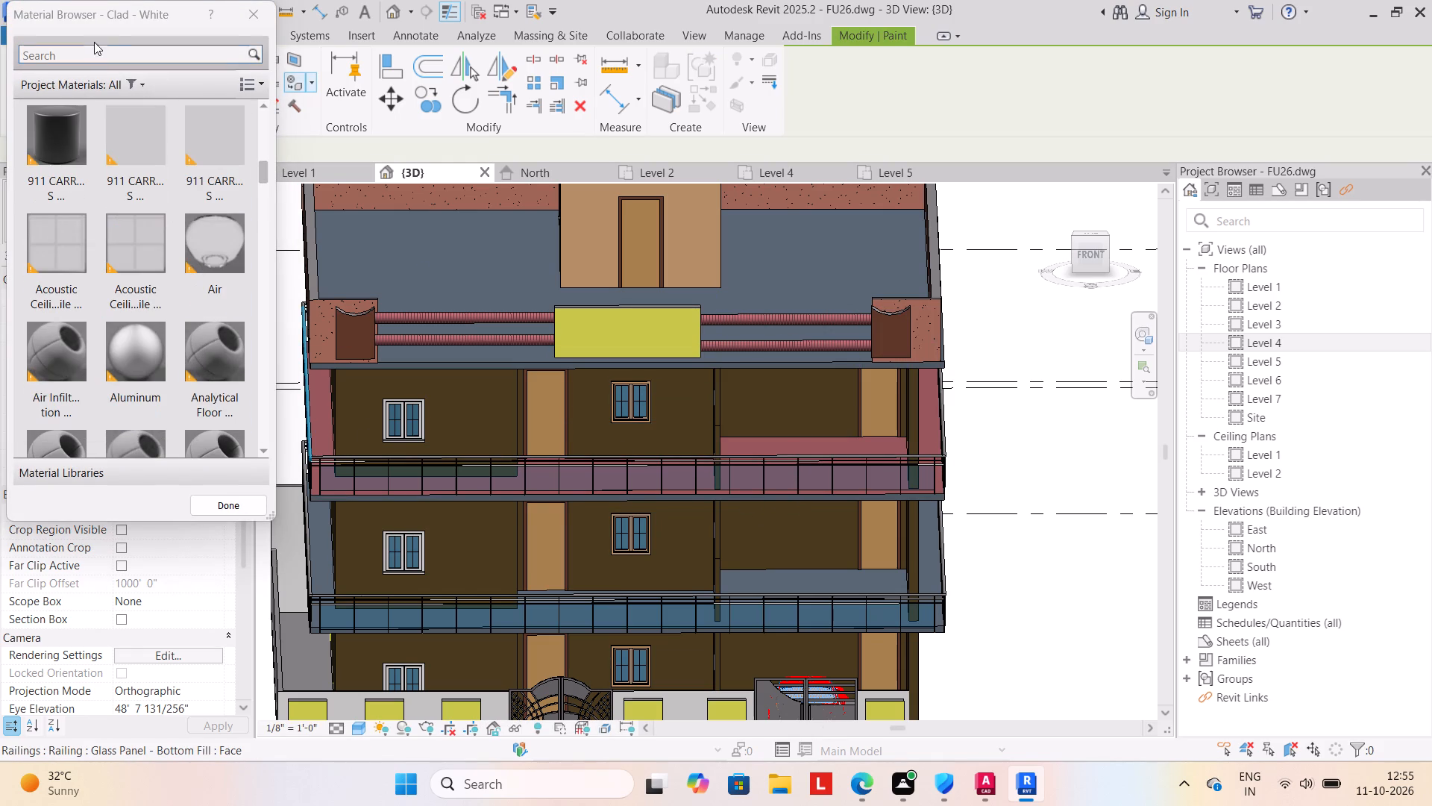
left_click(90, 50)
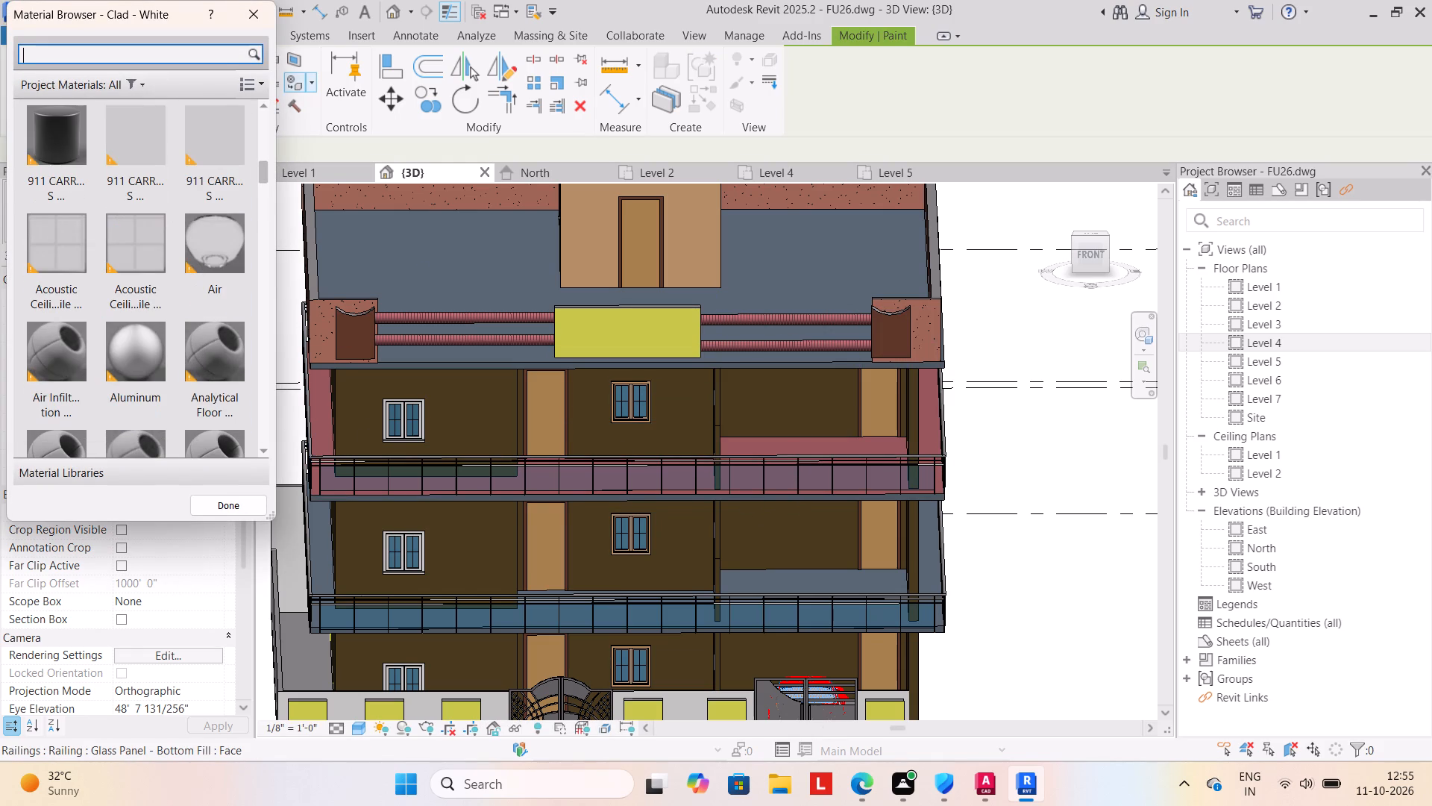
key("t")
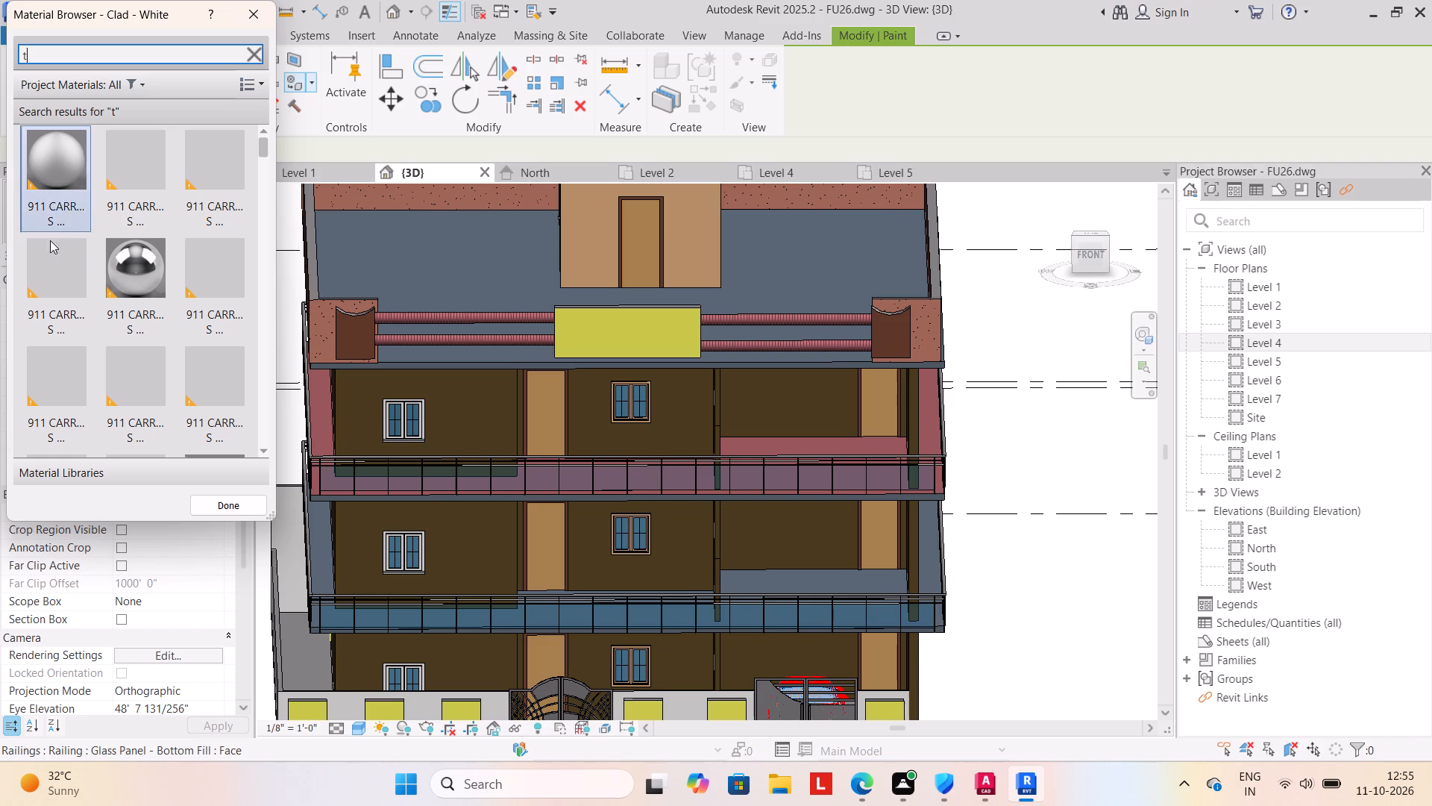
key("i")
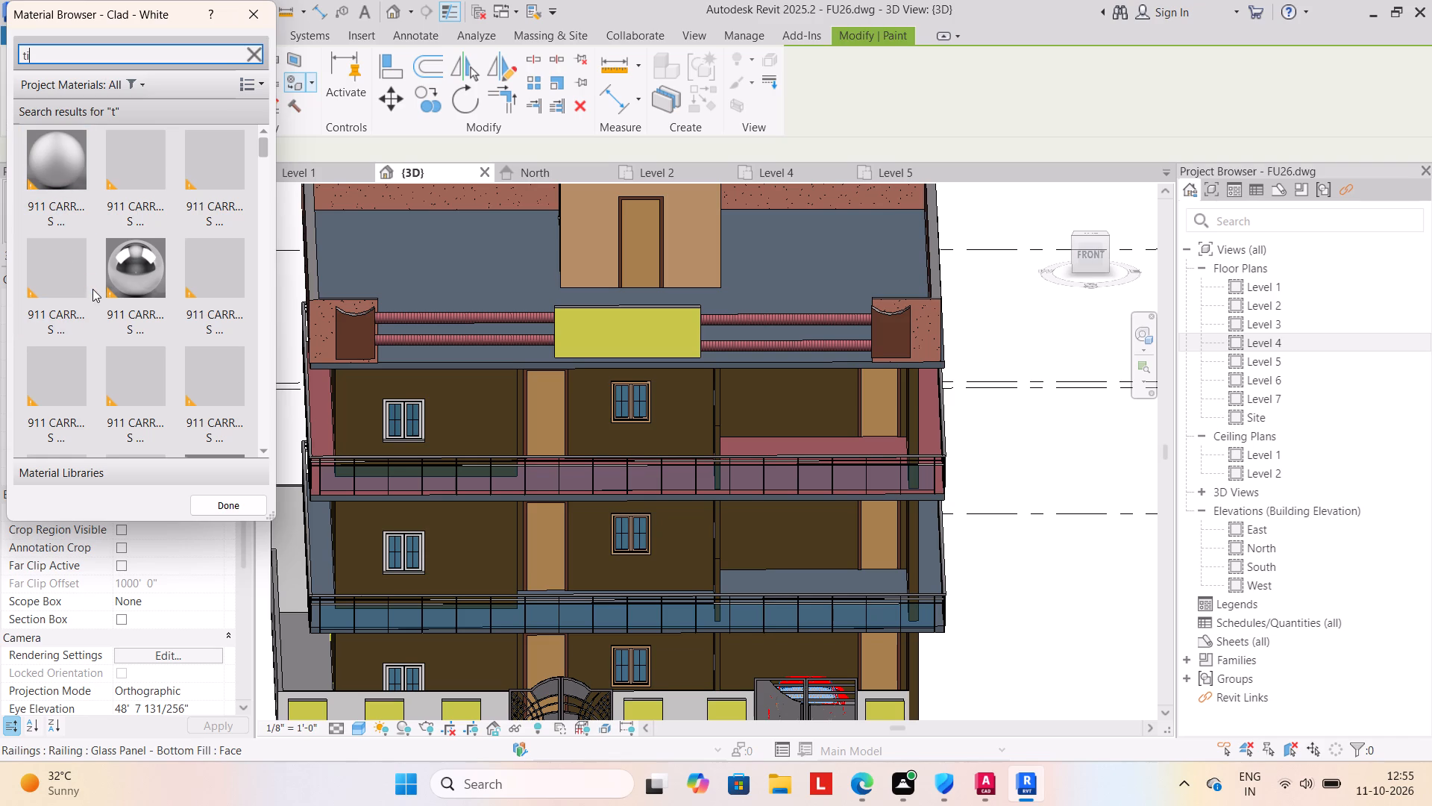
key("l")
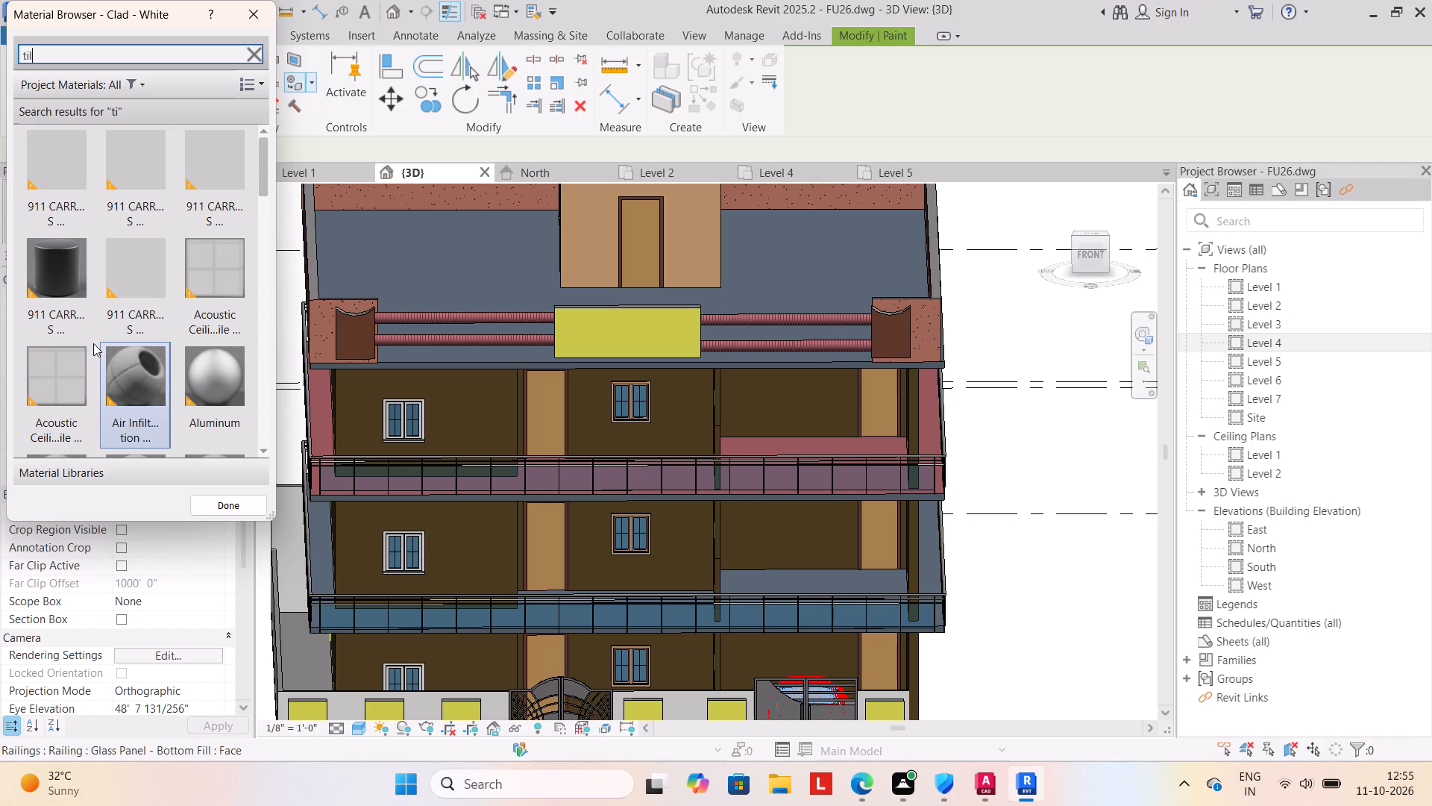
left_click(40, 260)
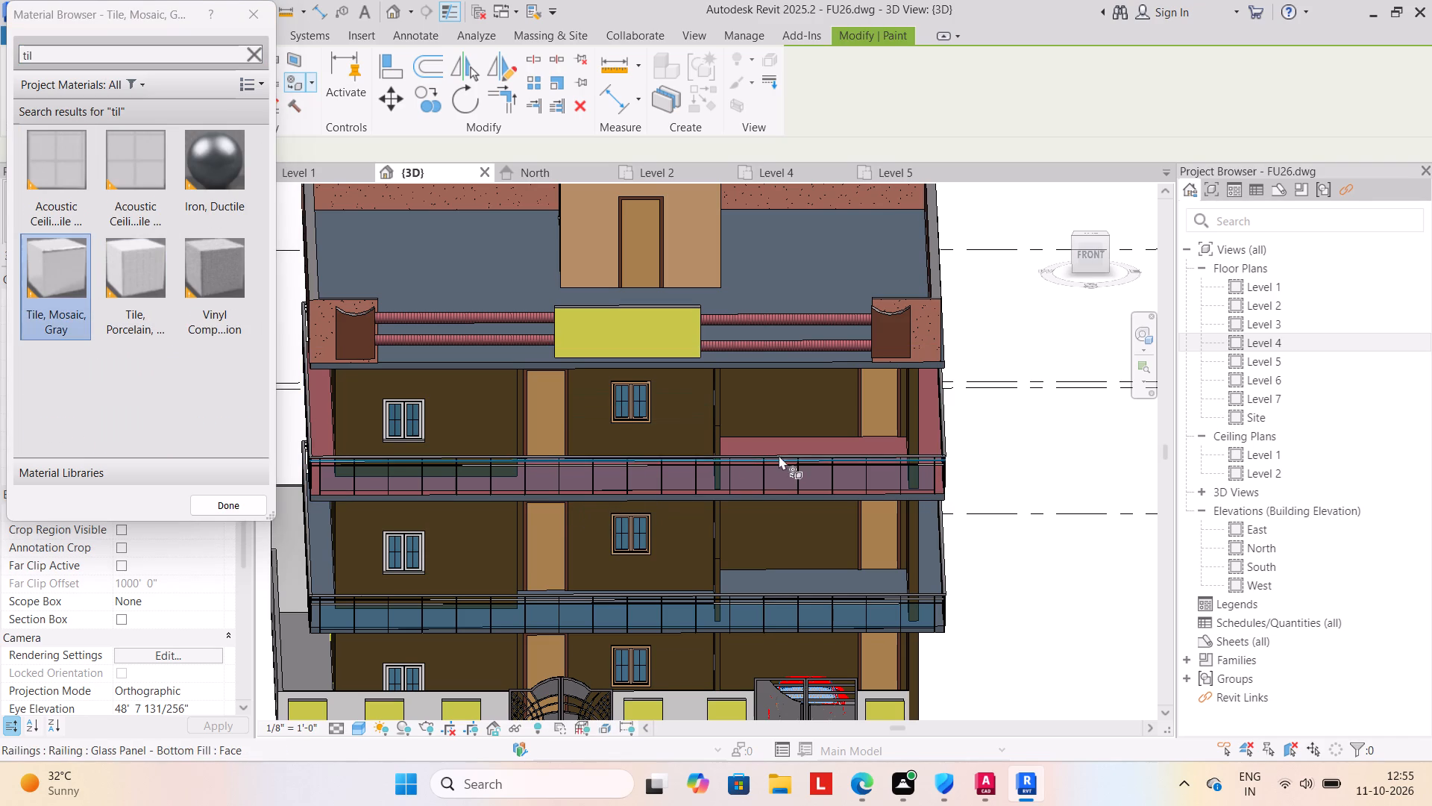
scroll(794, 448, "up", 6)
left_click(807, 446)
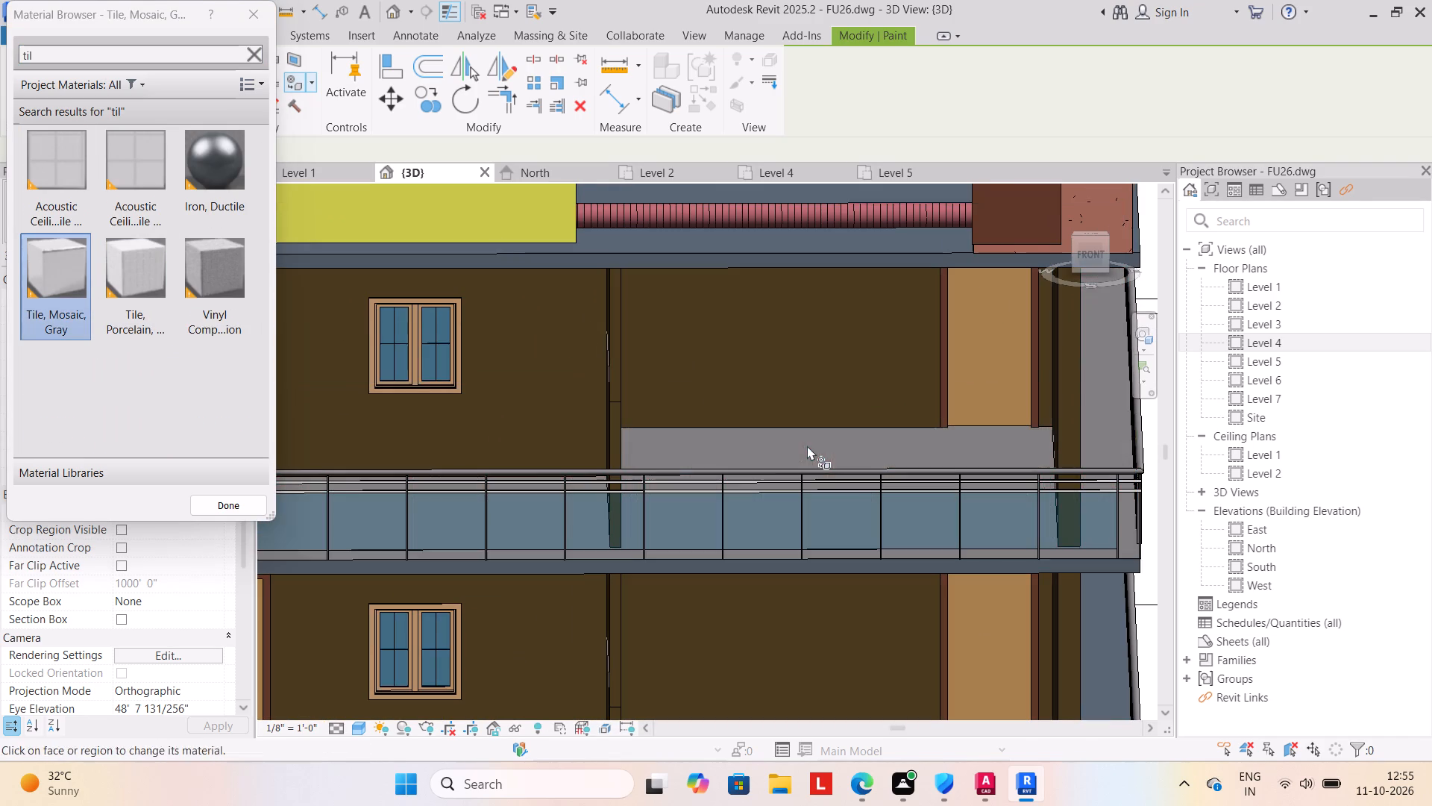
scroll(738, 538, "down", 10)
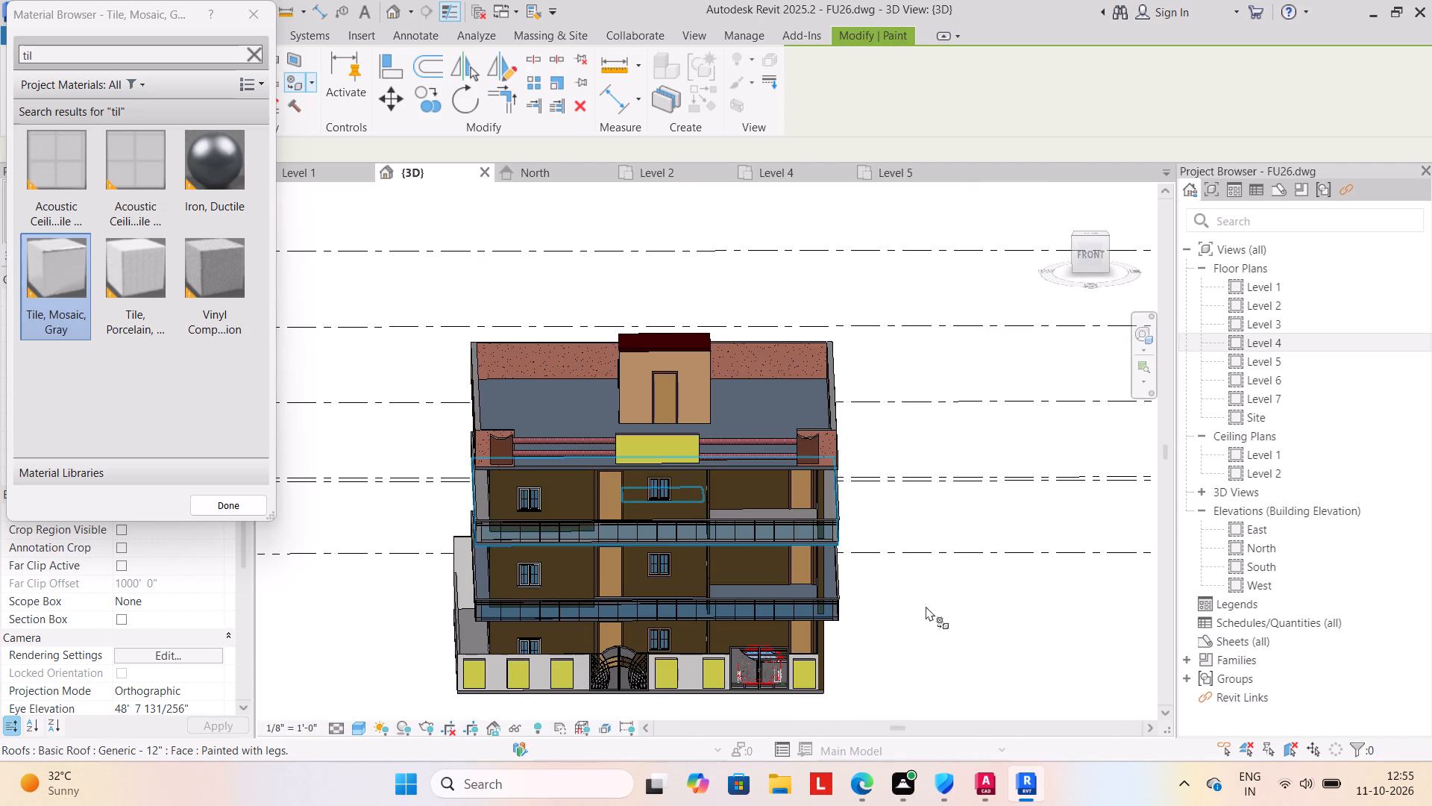
left_click(929, 610)
key("Escape")
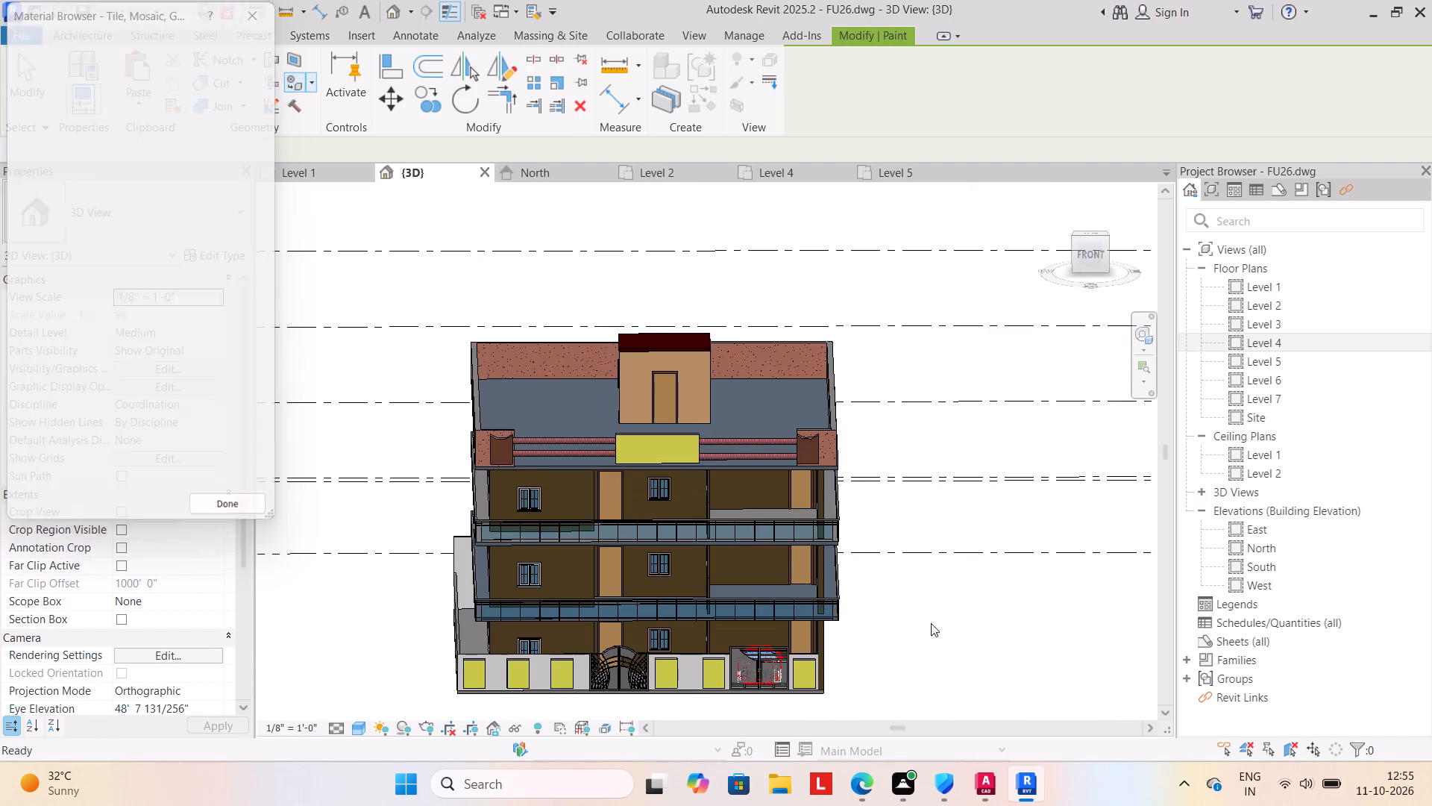
Examine the building's front, balconies and rooftop parapet from several angles.
middle_click_drag(924, 649, 906, 546, "shift")
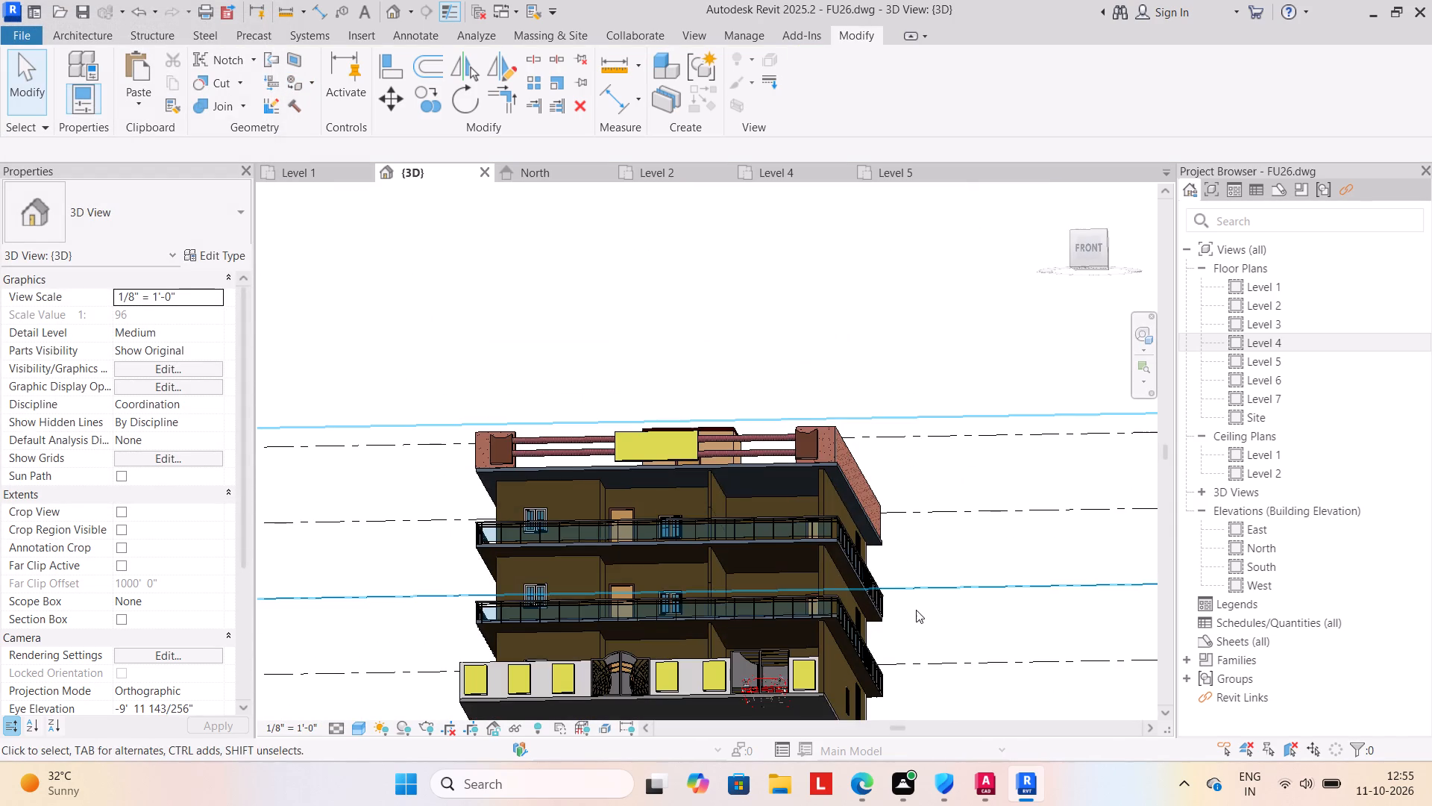
middle_click_drag(916, 612, 926, 670, "shift")
middle_click_drag(894, 648, 895, 636)
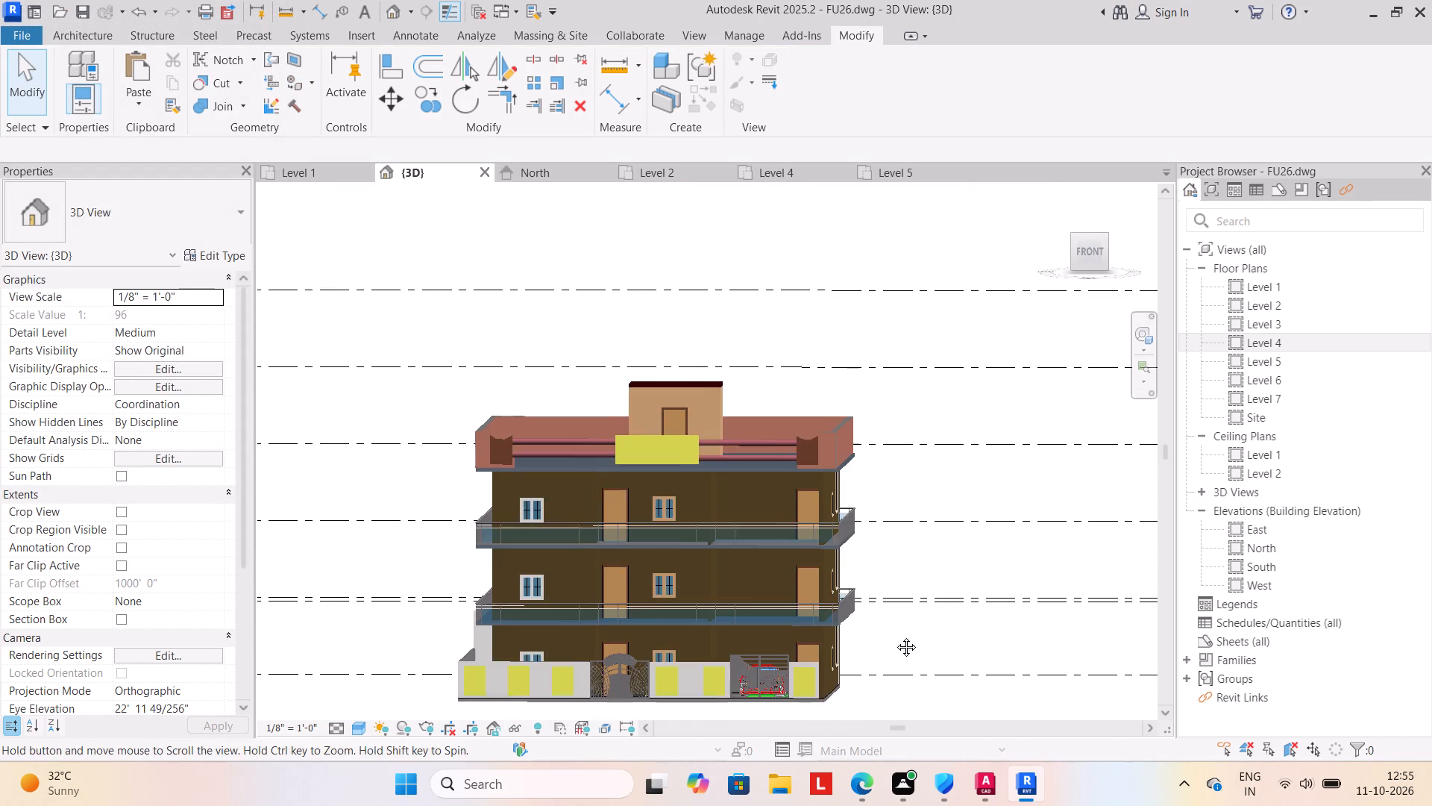
middle_click_drag(895, 636, 896, 563)
middle_click_drag(825, 660, 823, 681, "shift")
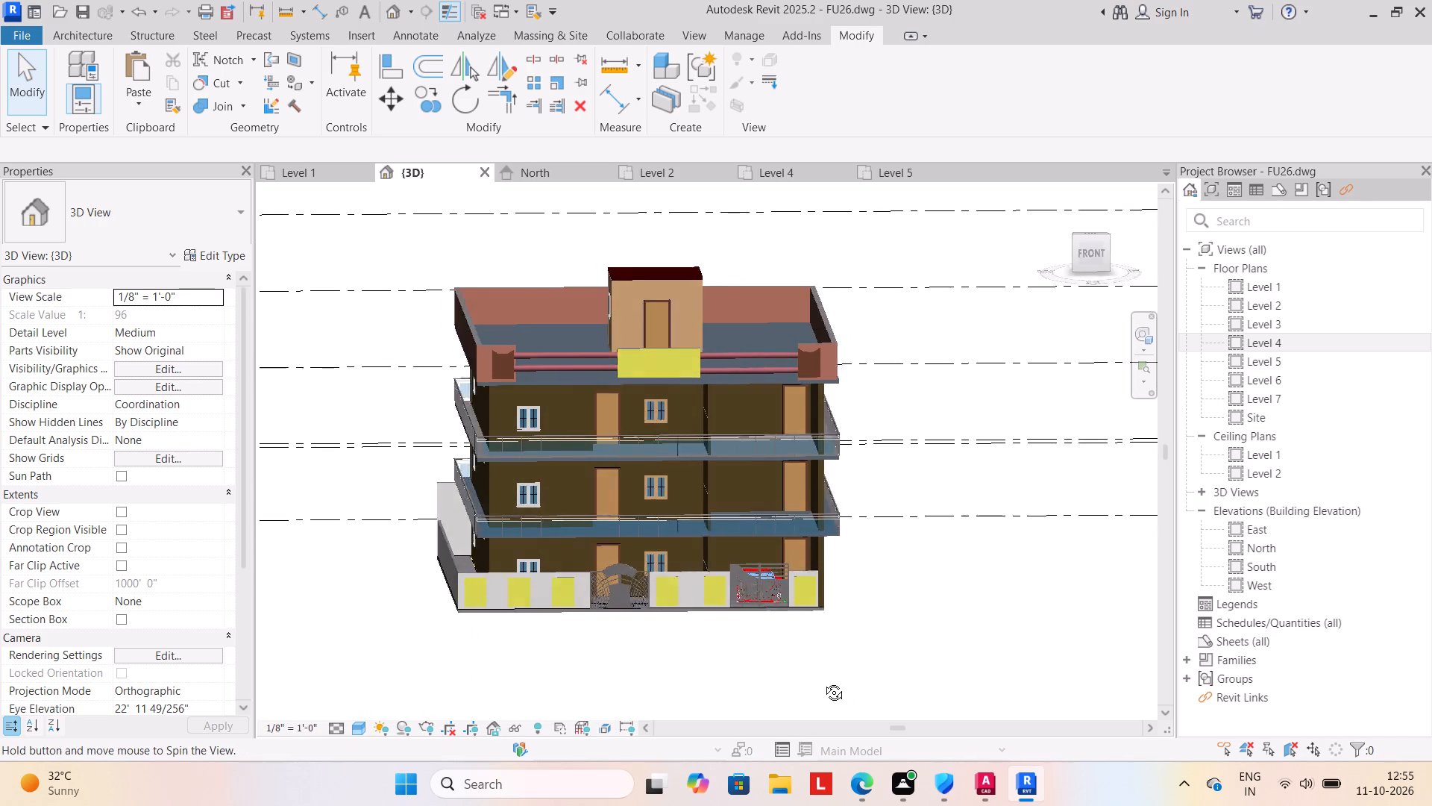
middle_click_drag(823, 681, 817, 679, "shift")
scroll(741, 642, "up", 2)
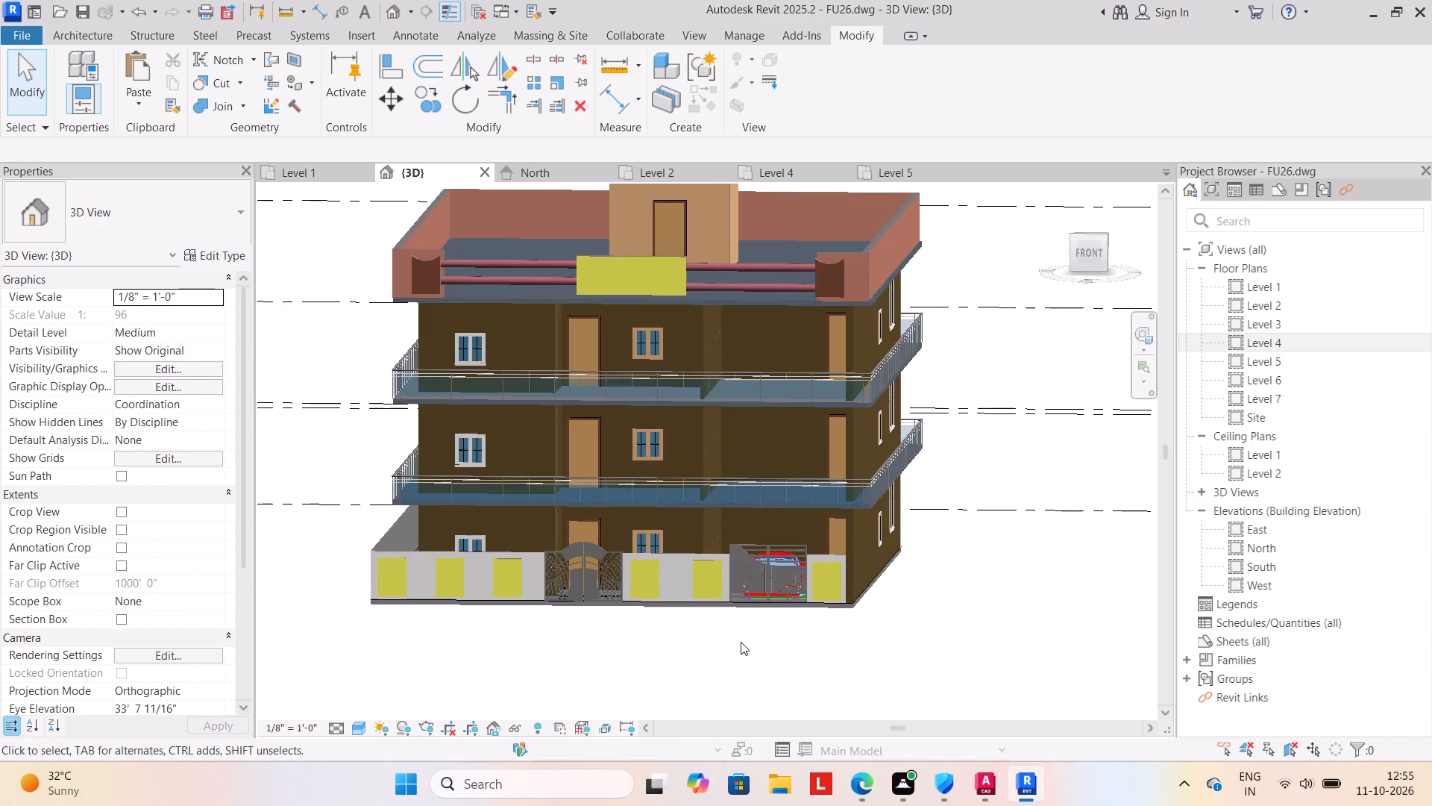
scroll(741, 642, "down", 1)
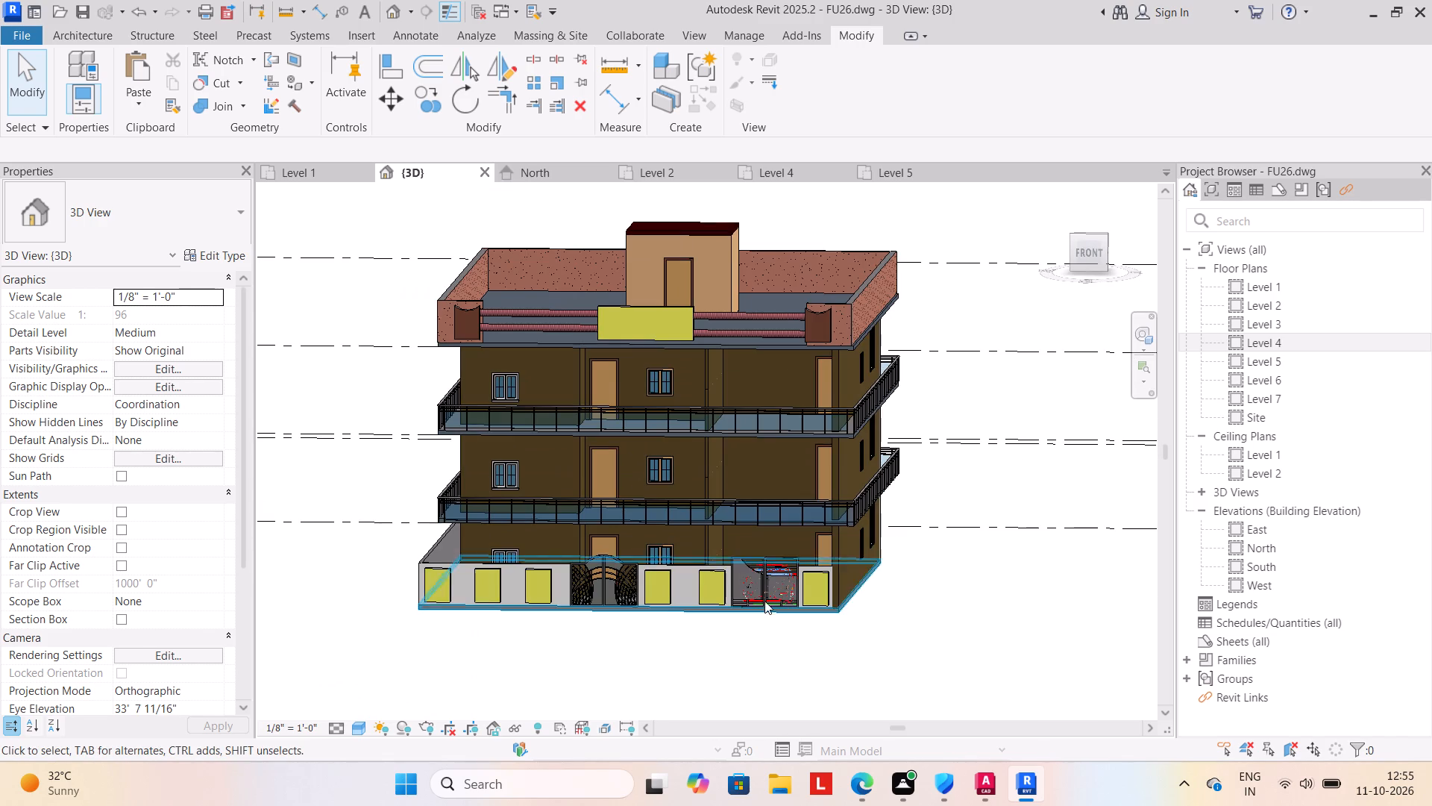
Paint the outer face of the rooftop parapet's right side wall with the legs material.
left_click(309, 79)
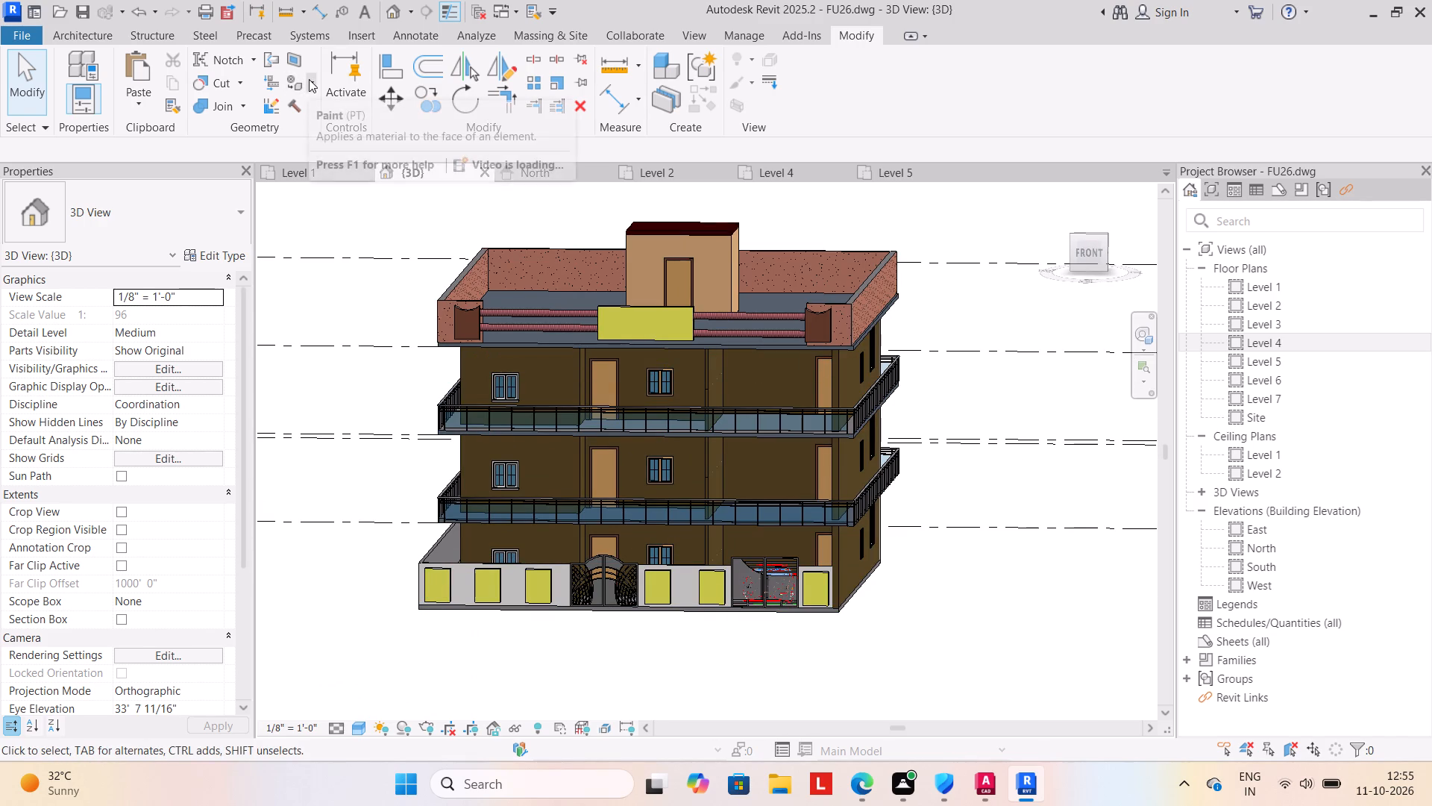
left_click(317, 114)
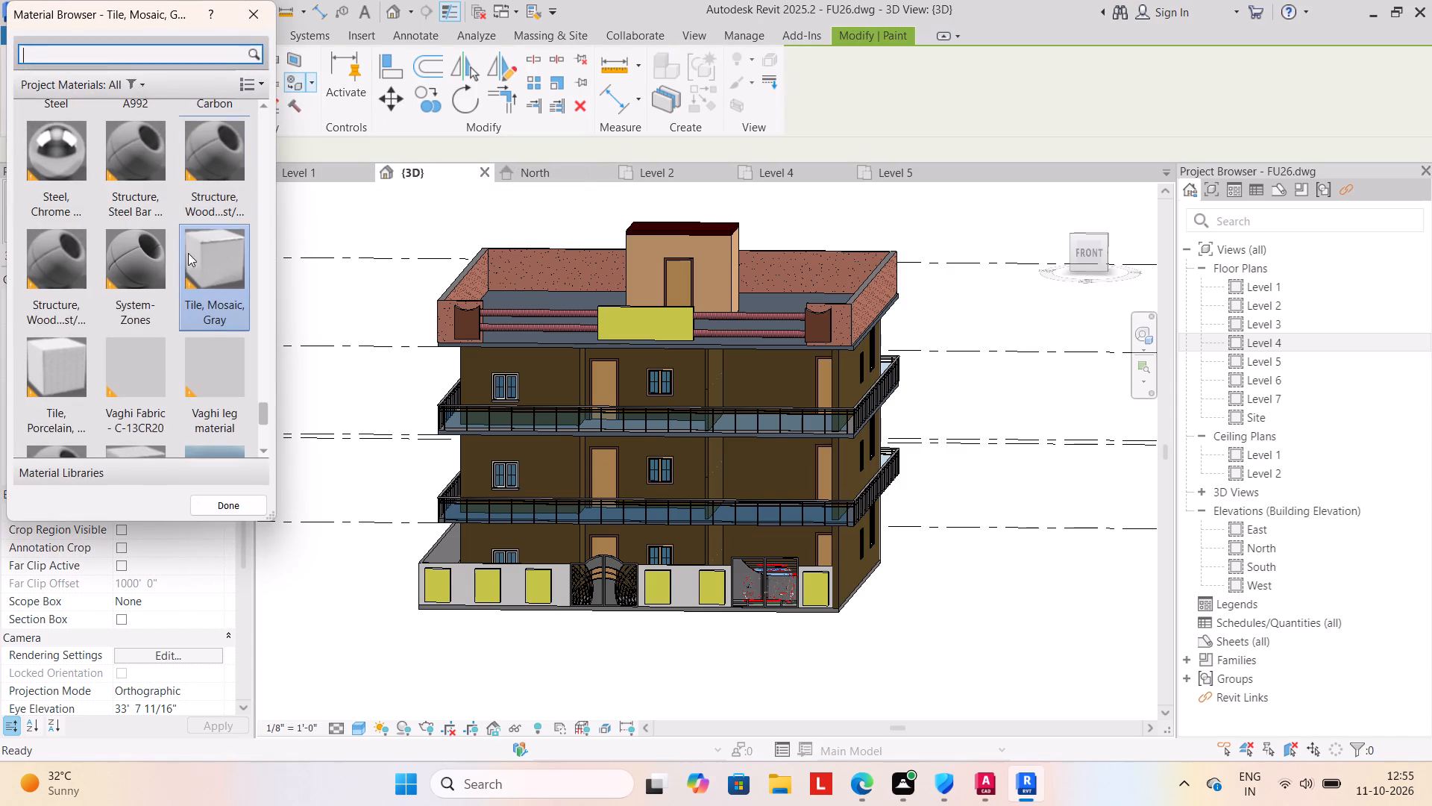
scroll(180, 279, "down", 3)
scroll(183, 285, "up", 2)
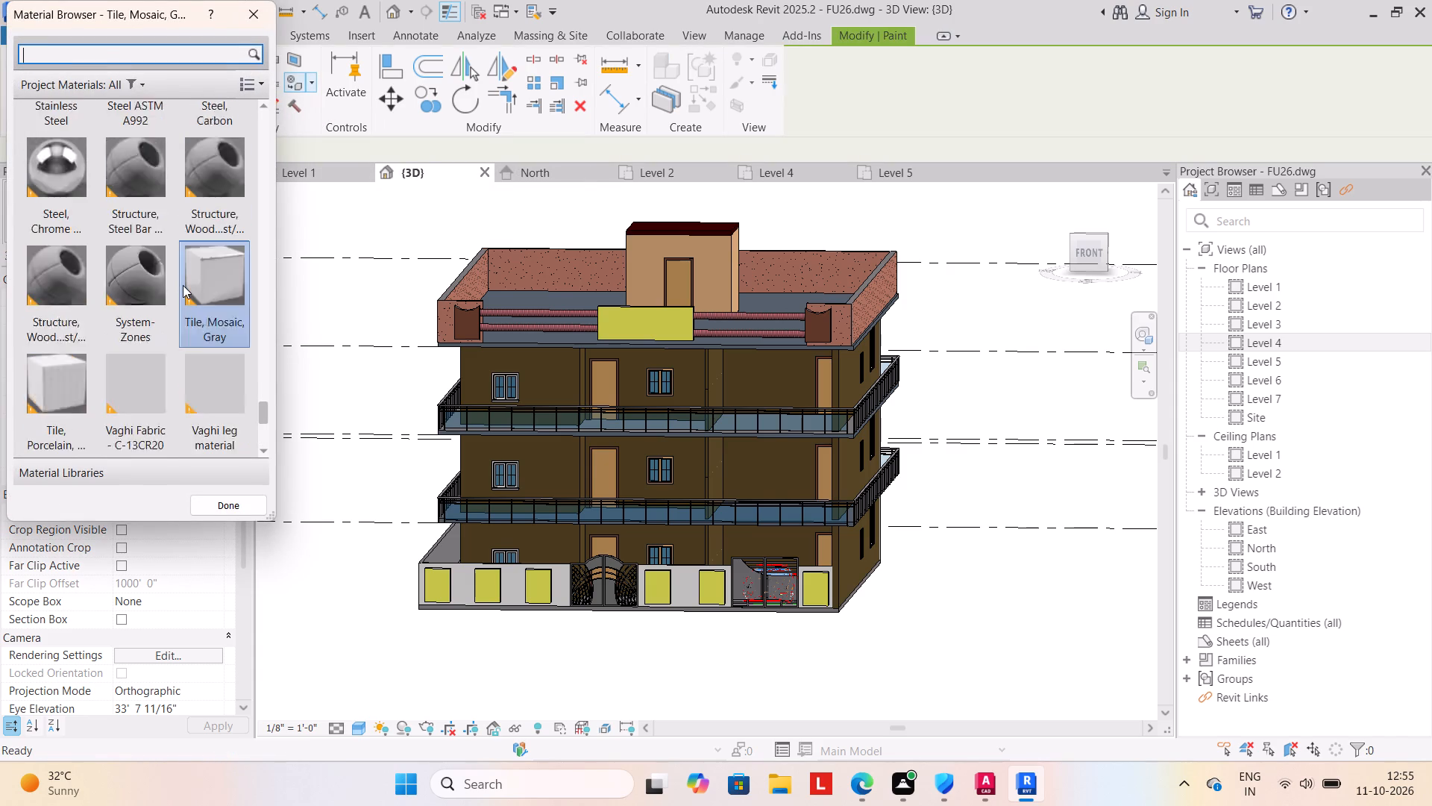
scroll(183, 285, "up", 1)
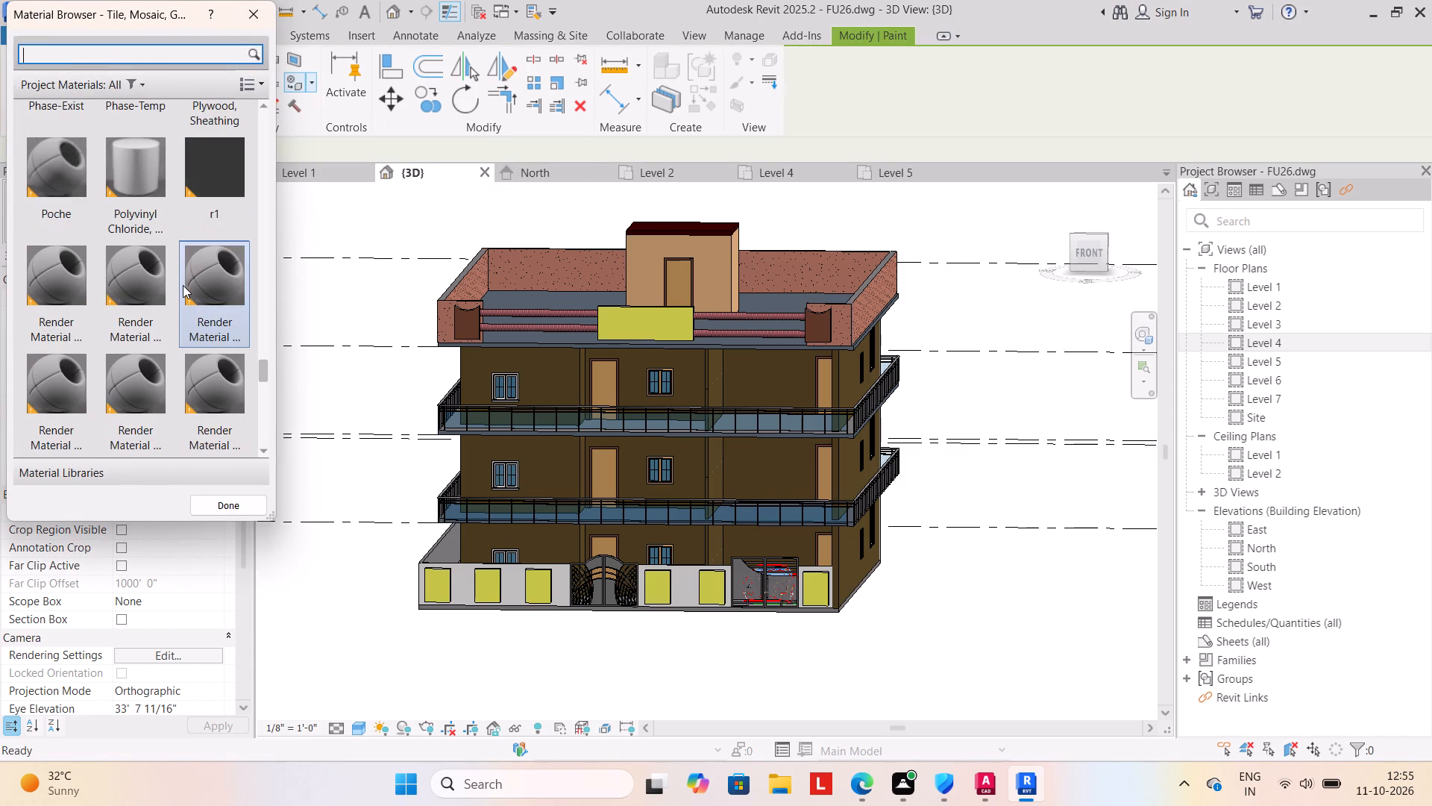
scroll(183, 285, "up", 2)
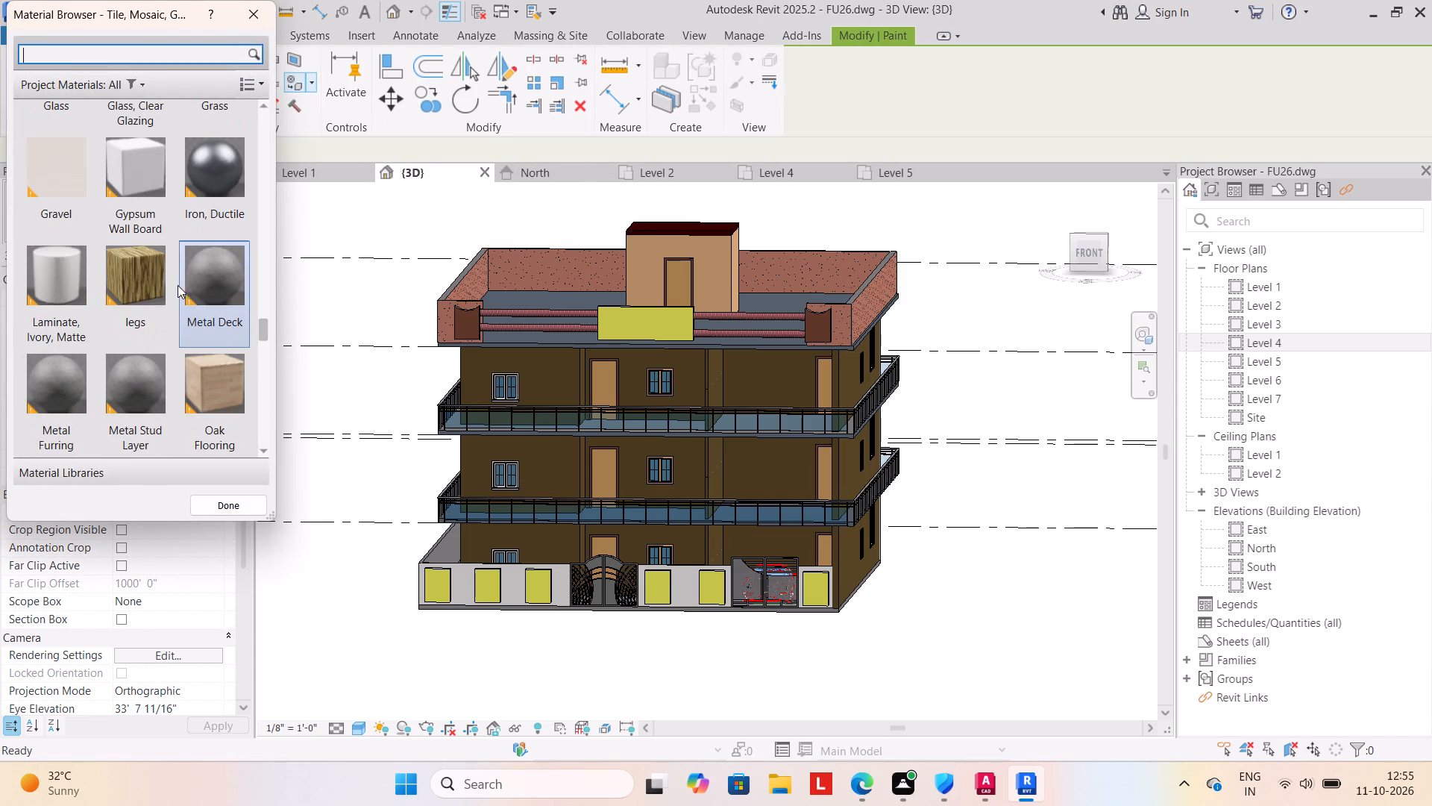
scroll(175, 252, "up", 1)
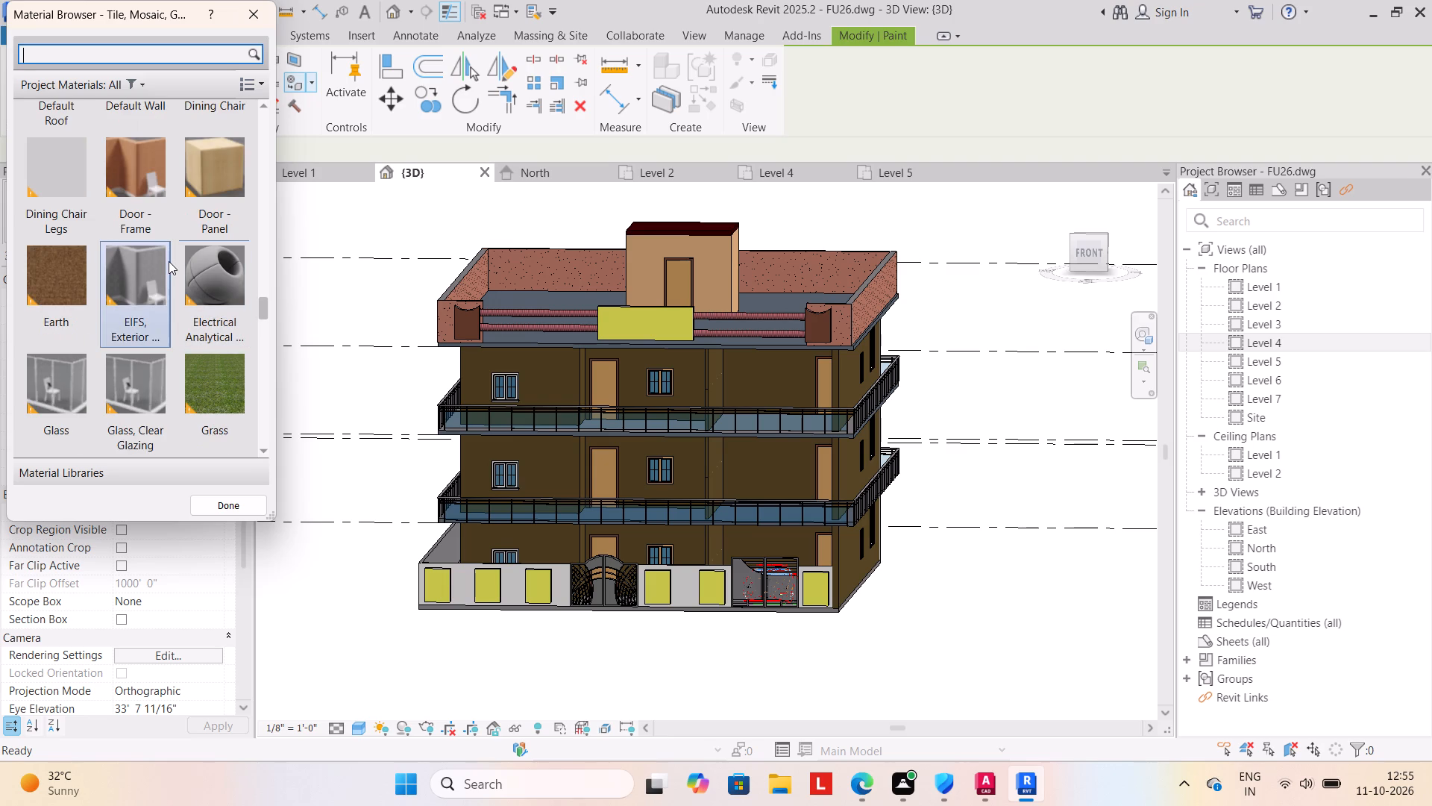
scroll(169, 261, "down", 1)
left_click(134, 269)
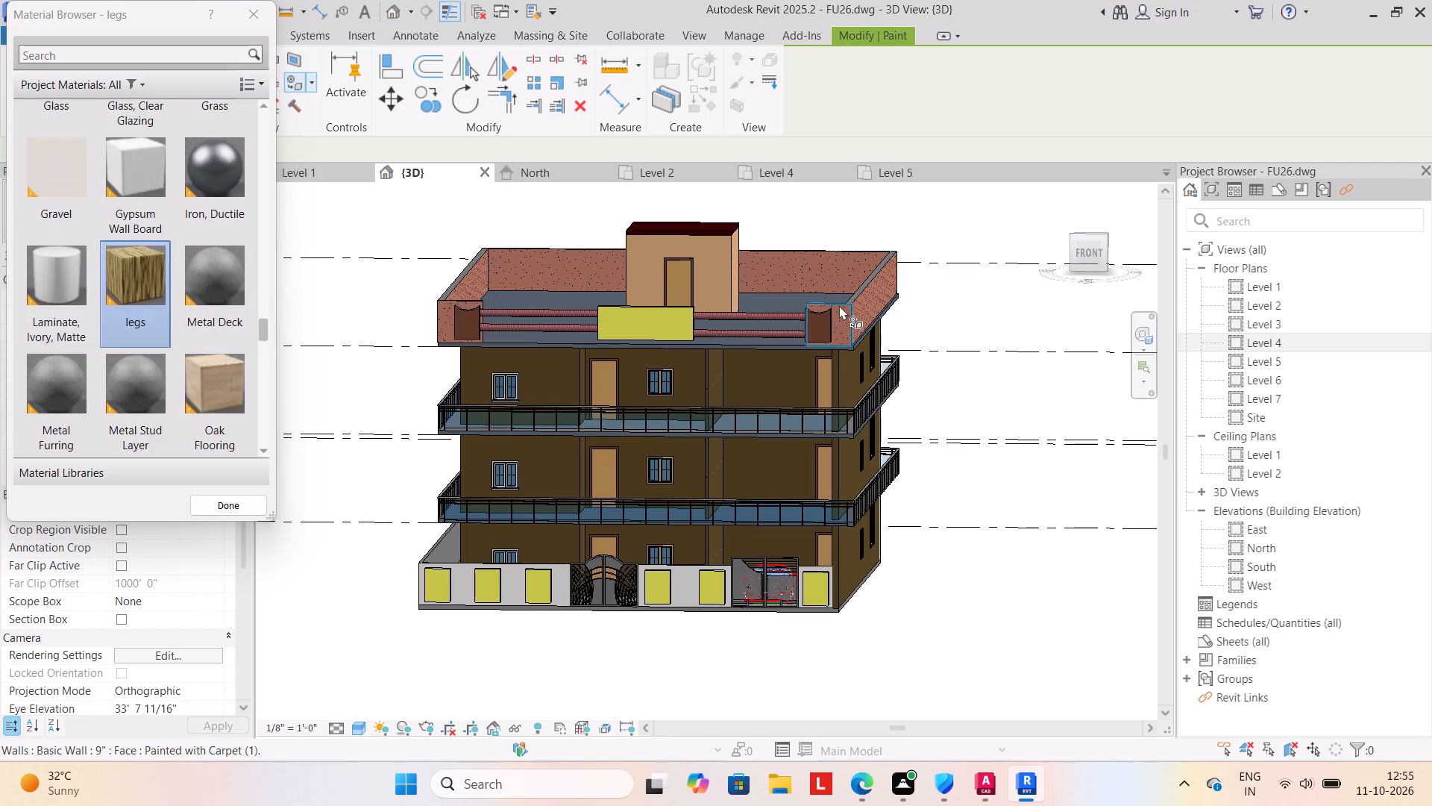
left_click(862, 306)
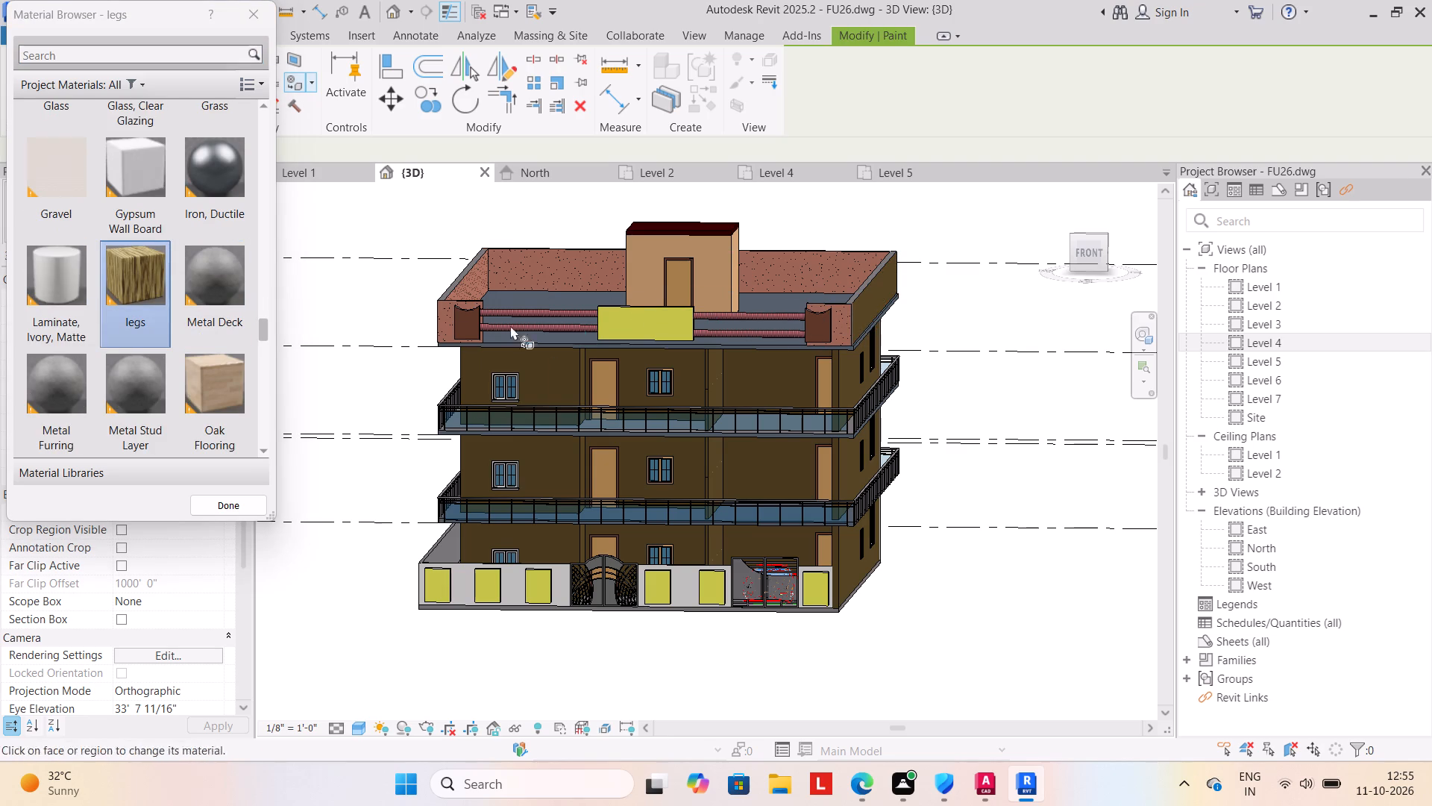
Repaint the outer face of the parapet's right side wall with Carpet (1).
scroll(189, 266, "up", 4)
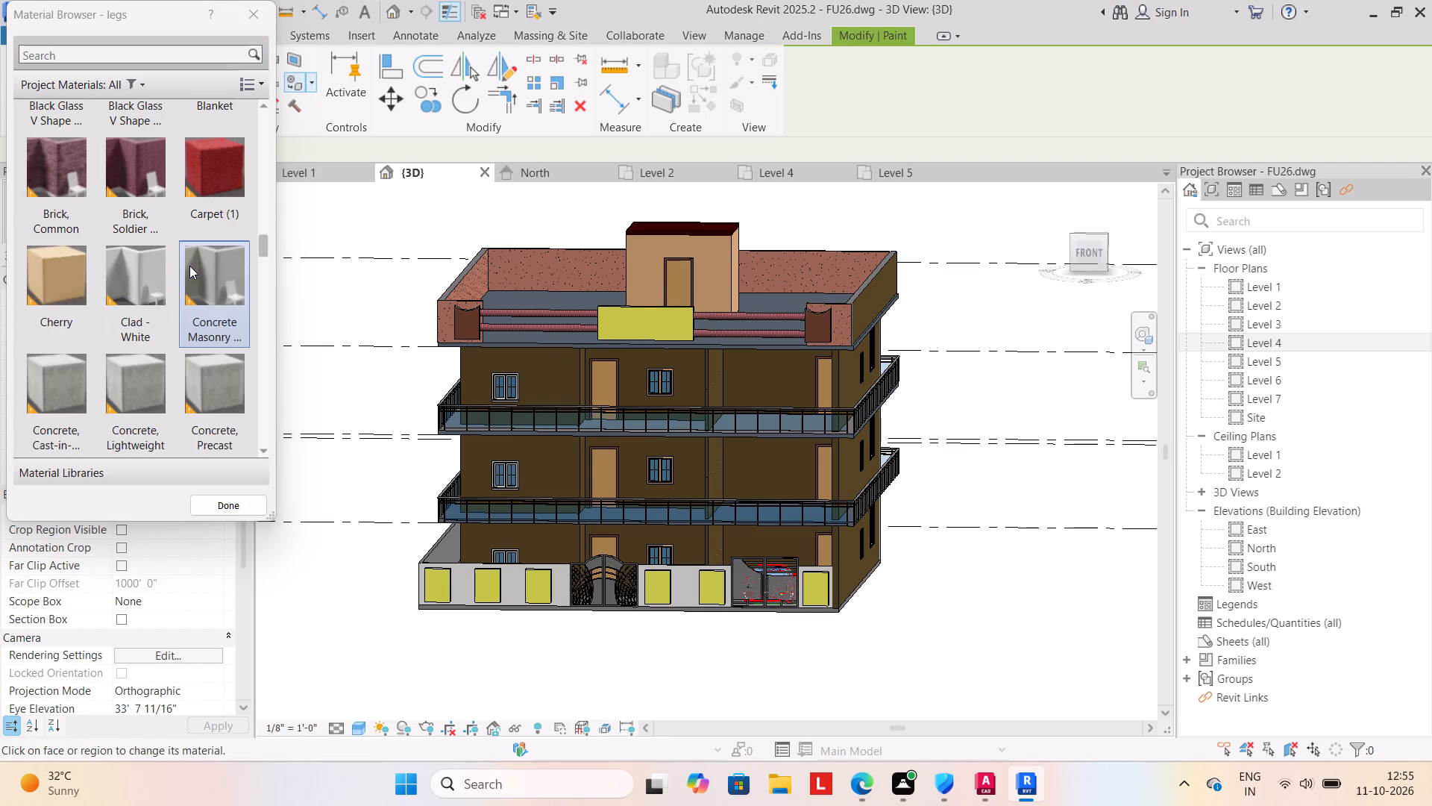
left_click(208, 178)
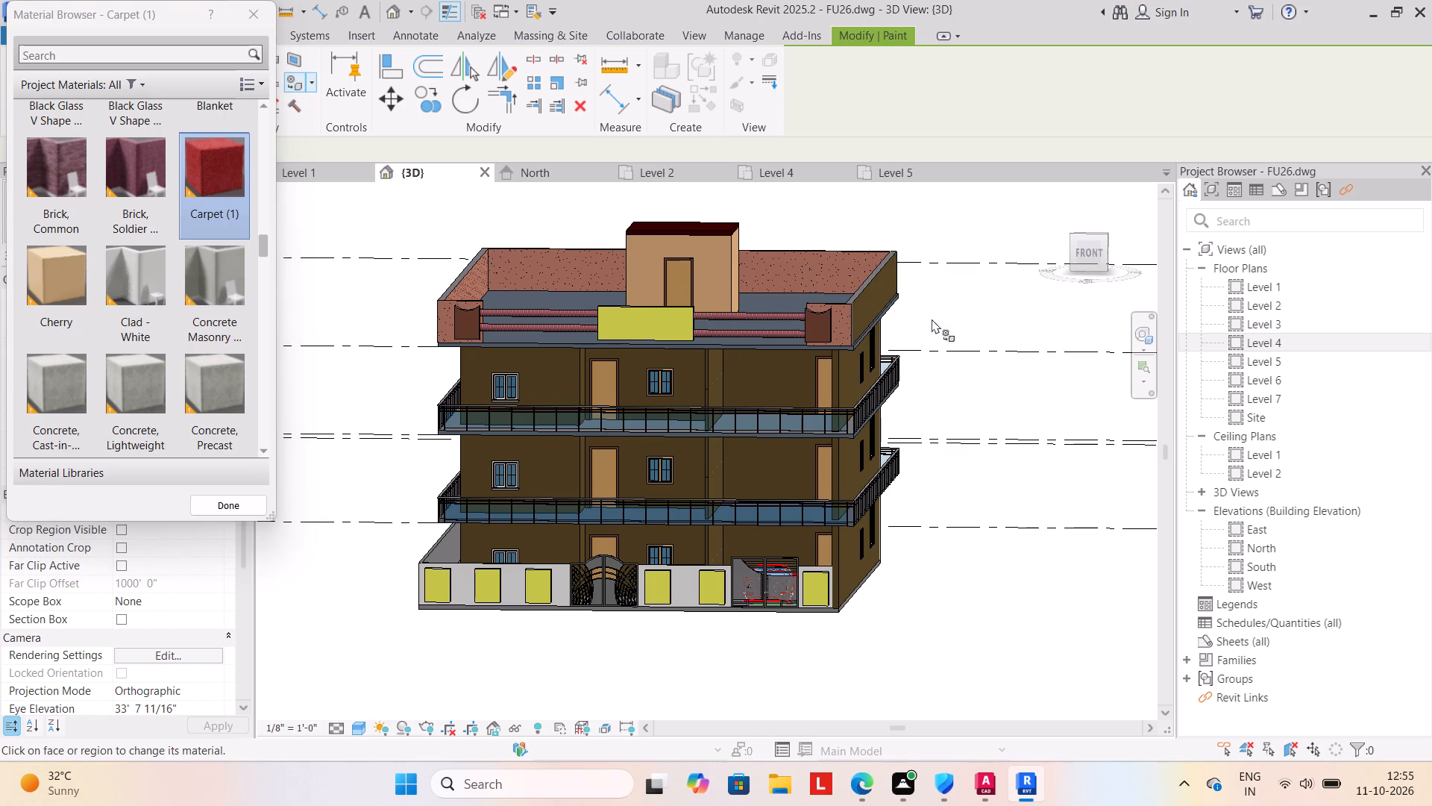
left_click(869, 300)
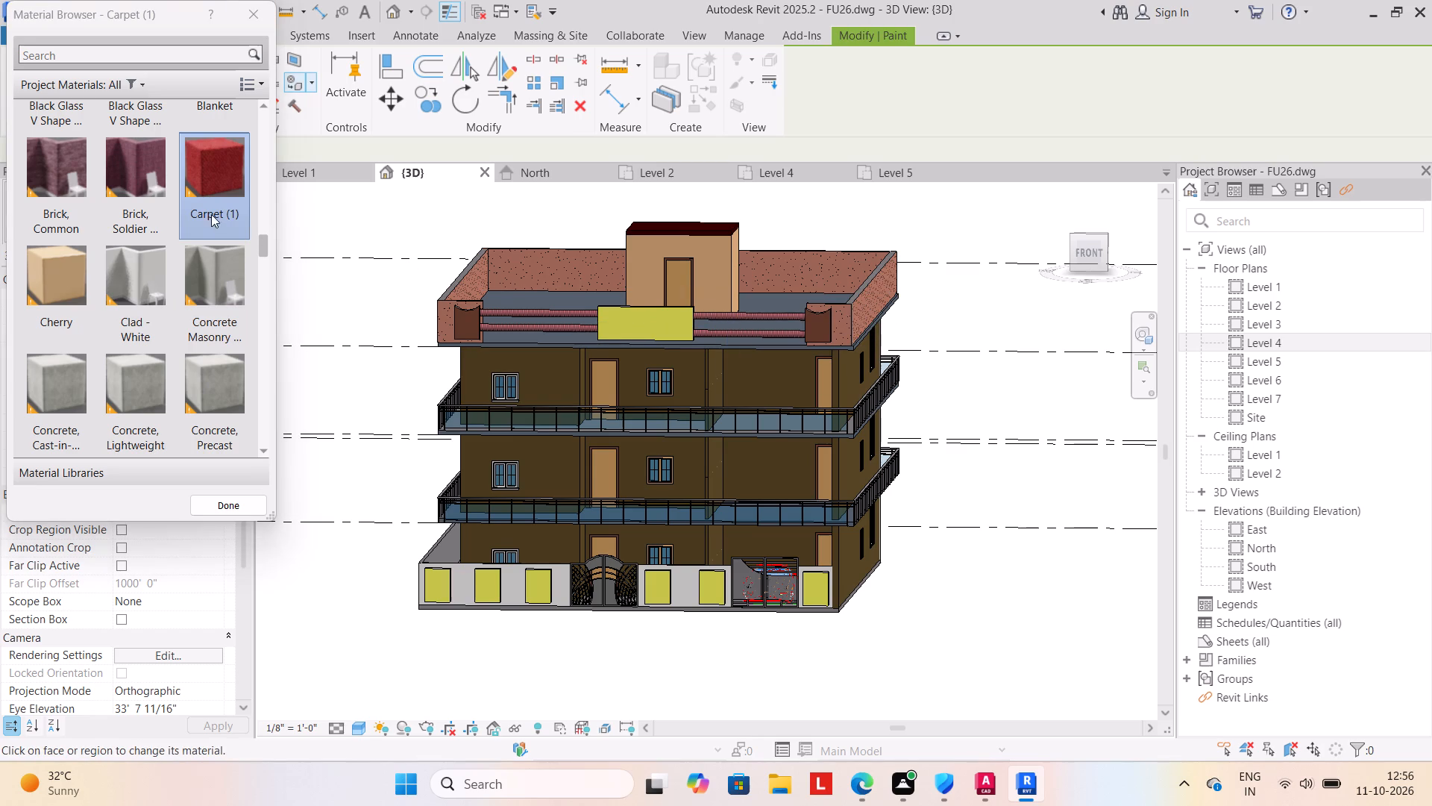
Look through the project materials and paint the outer face of the parapet's right side wall with sheets.
scroll(145, 171, "up", 2)
scroll(169, 212, "down", 2)
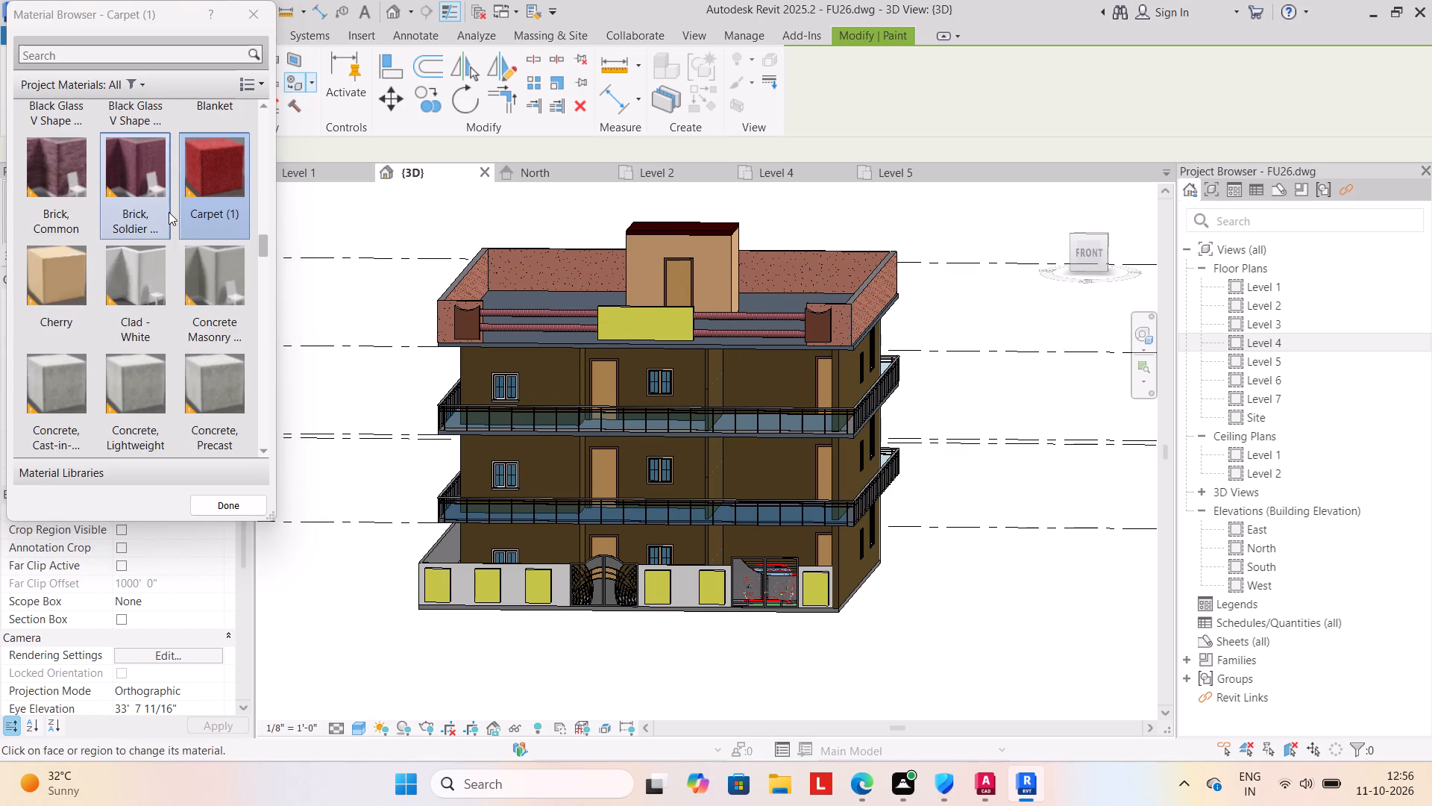
scroll(169, 213, "up", 2)
scroll(172, 216, "down", 10)
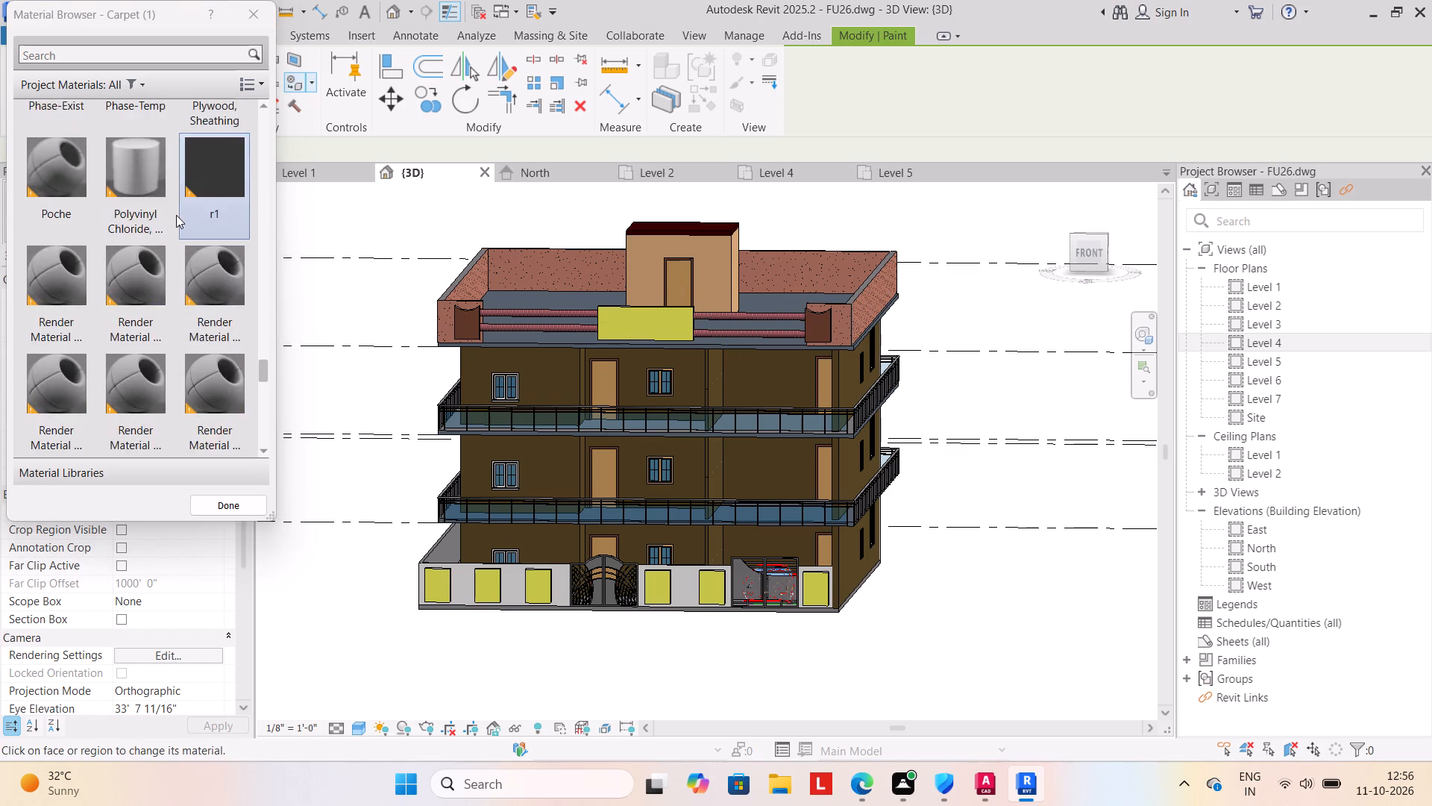
scroll(176, 215, "down", 7)
scroll(178, 216, "up", 2)
left_click(134, 260)
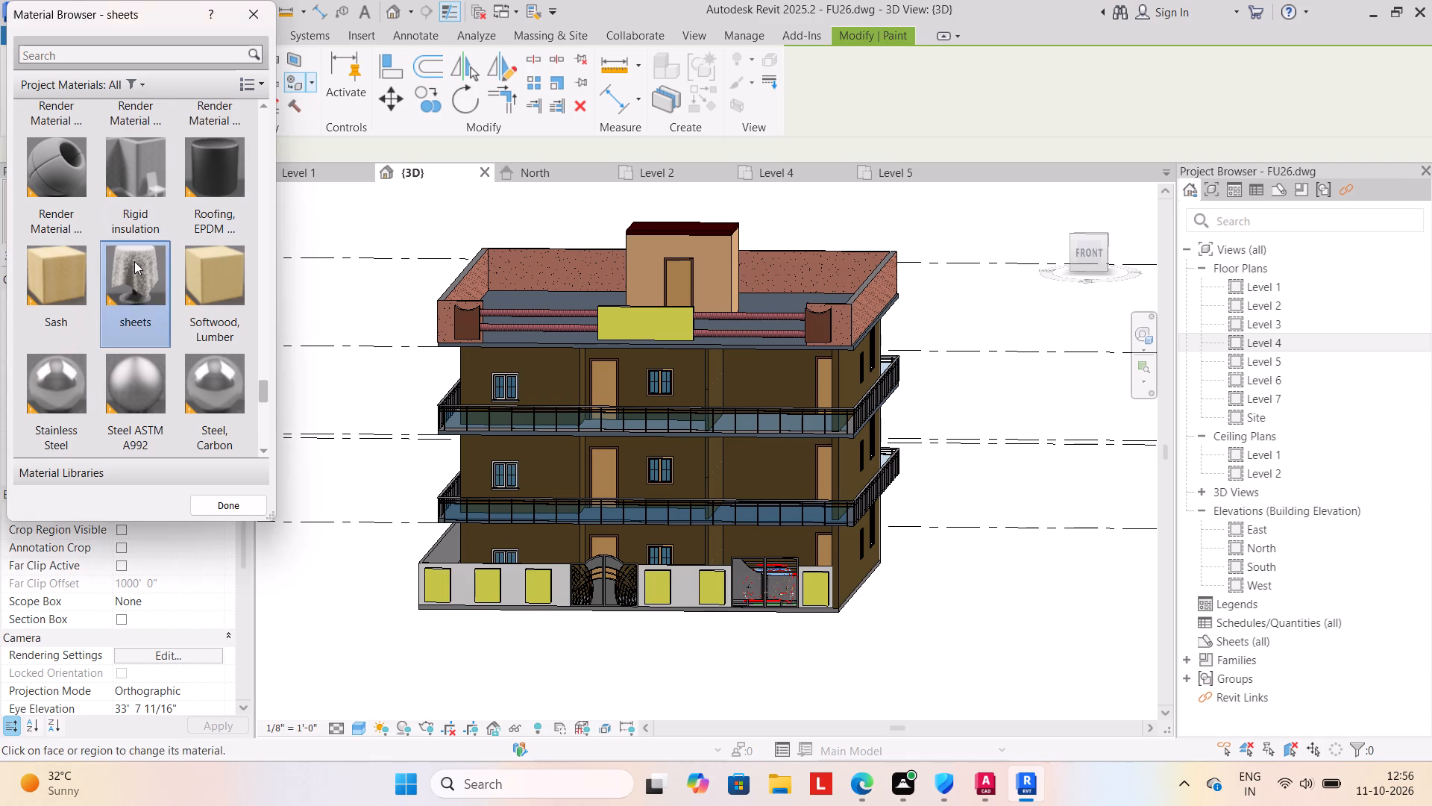
left_click(866, 302)
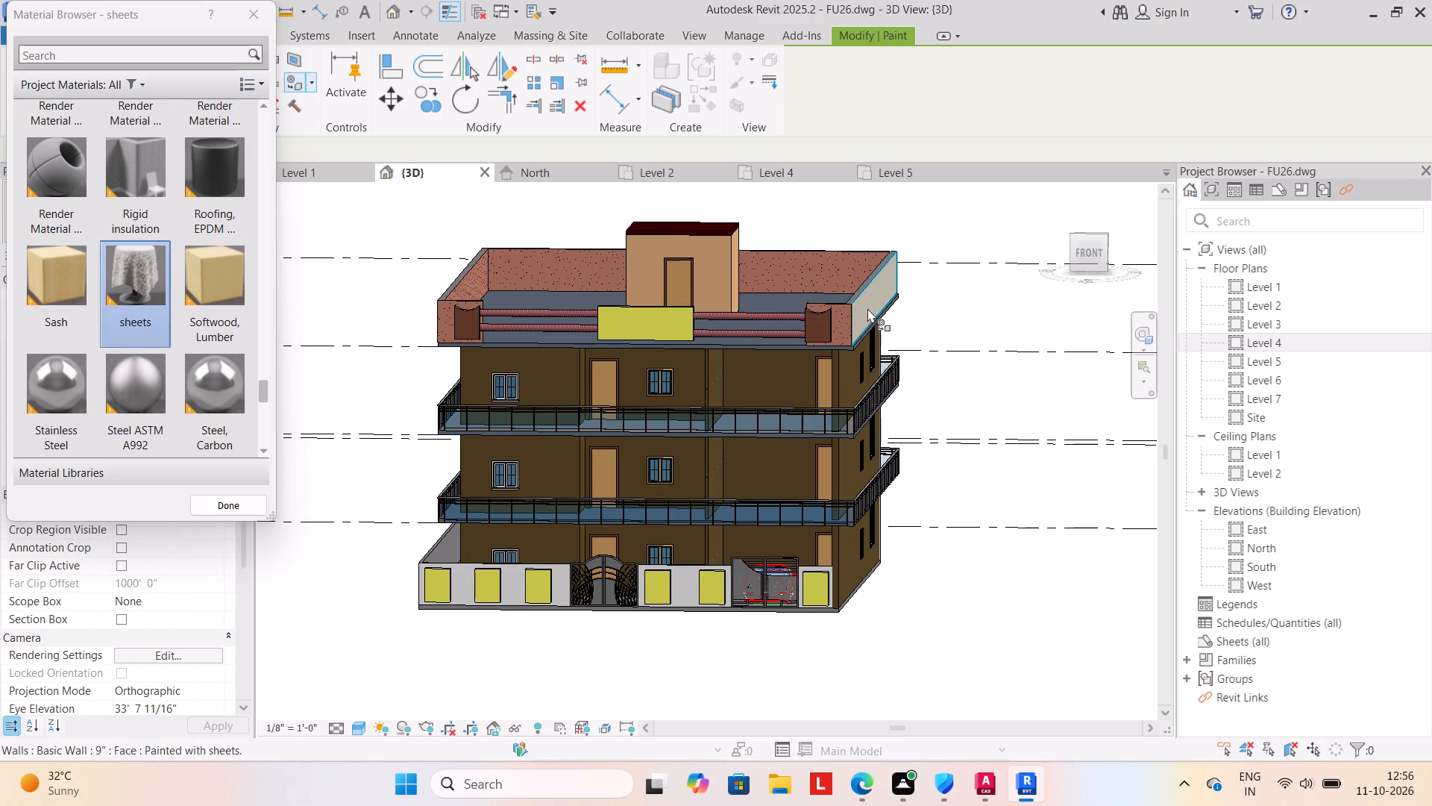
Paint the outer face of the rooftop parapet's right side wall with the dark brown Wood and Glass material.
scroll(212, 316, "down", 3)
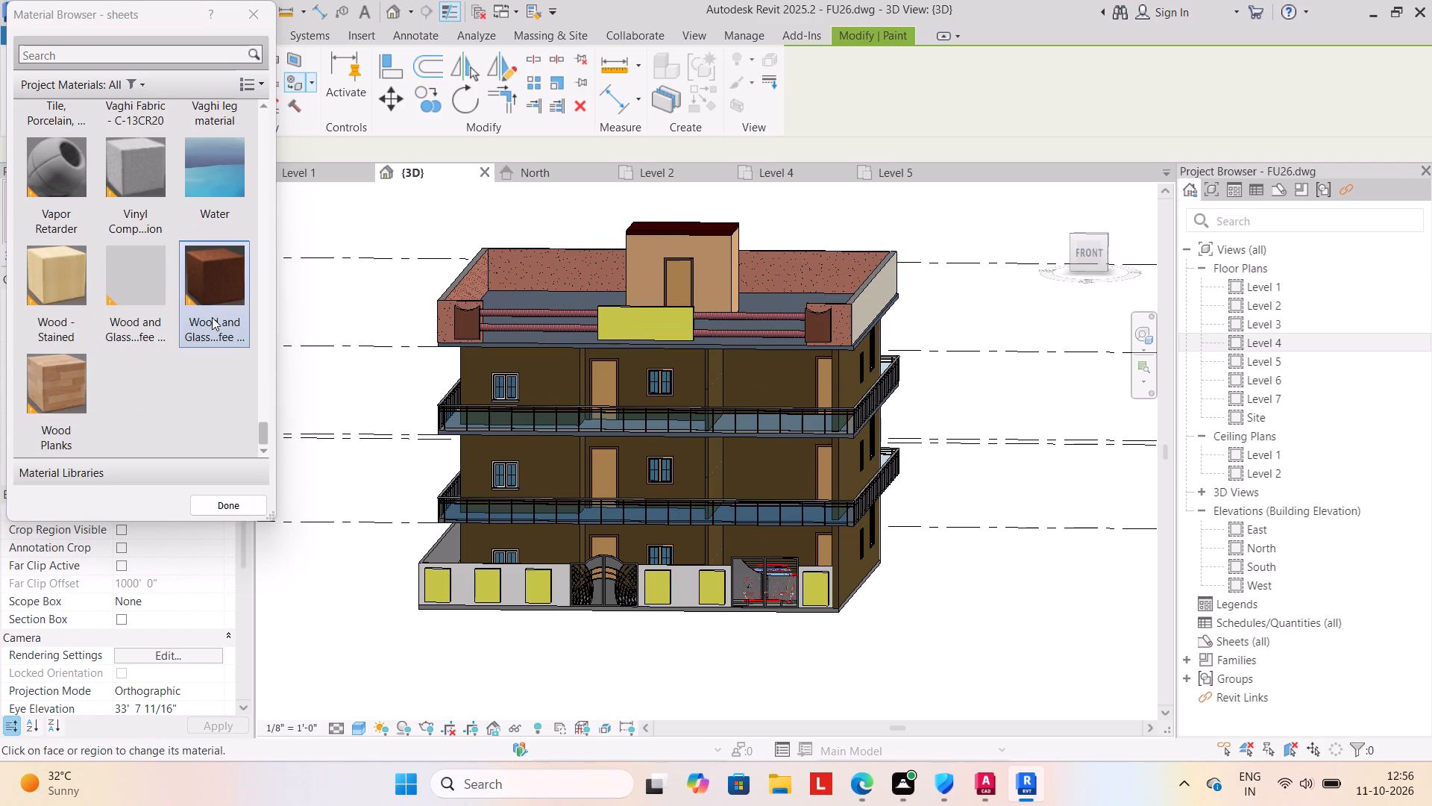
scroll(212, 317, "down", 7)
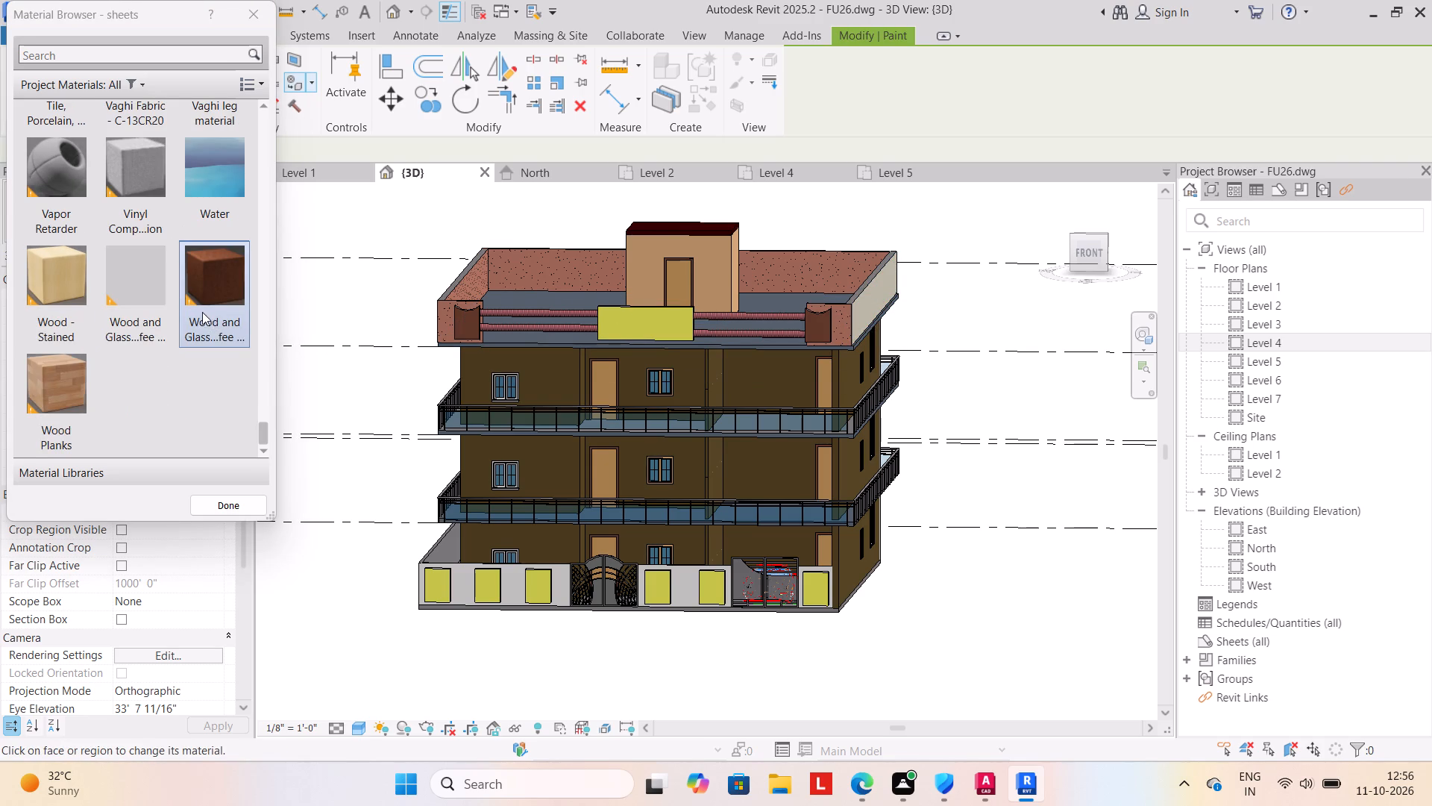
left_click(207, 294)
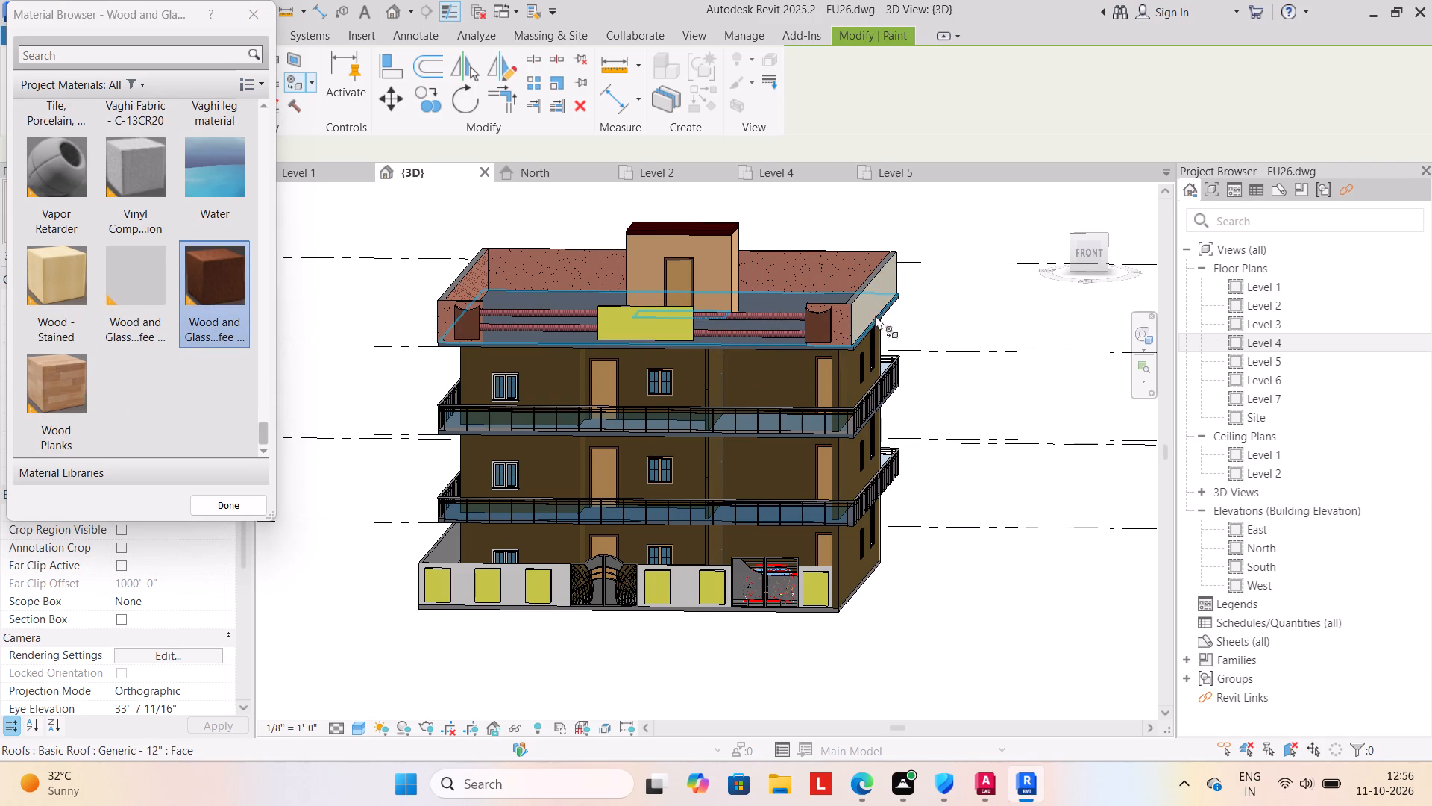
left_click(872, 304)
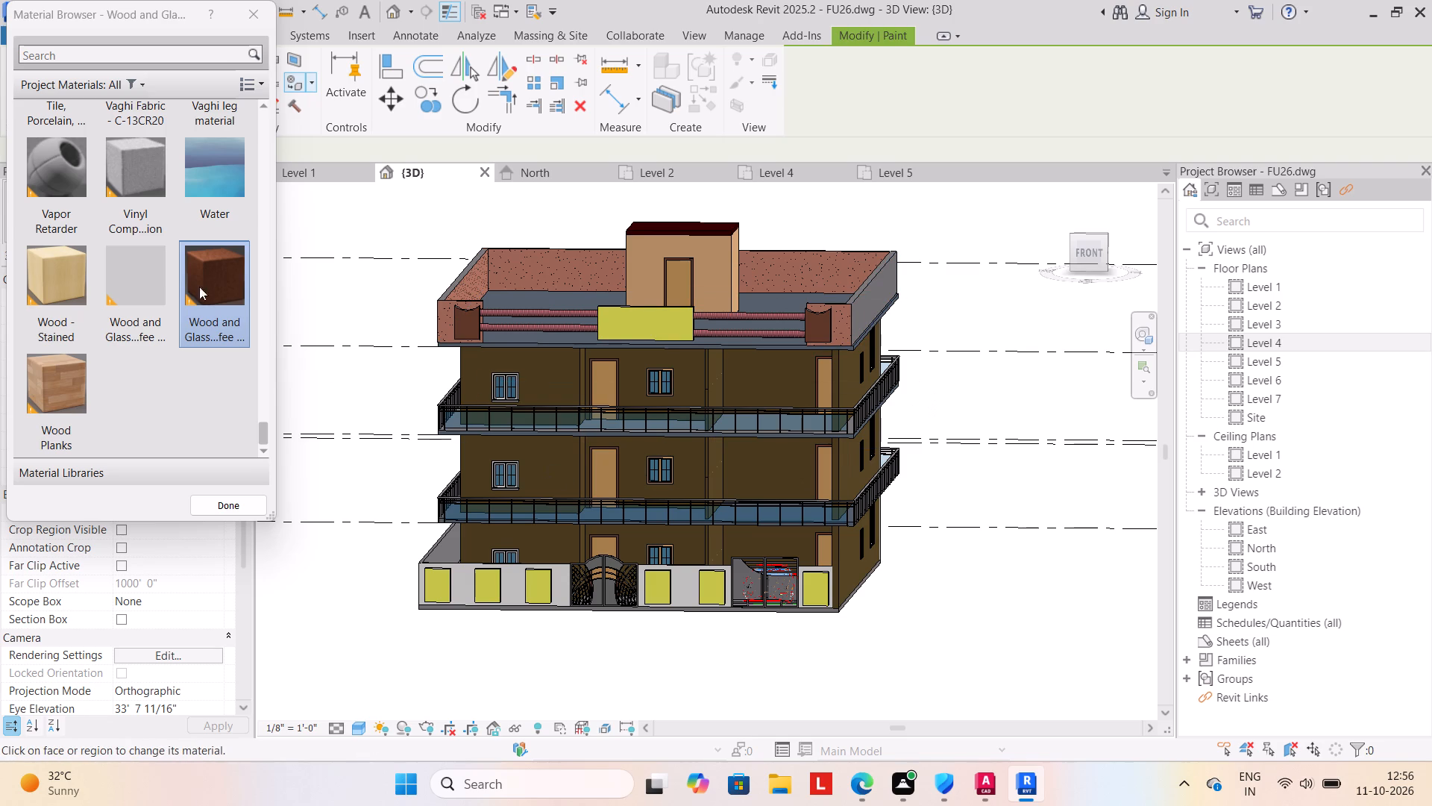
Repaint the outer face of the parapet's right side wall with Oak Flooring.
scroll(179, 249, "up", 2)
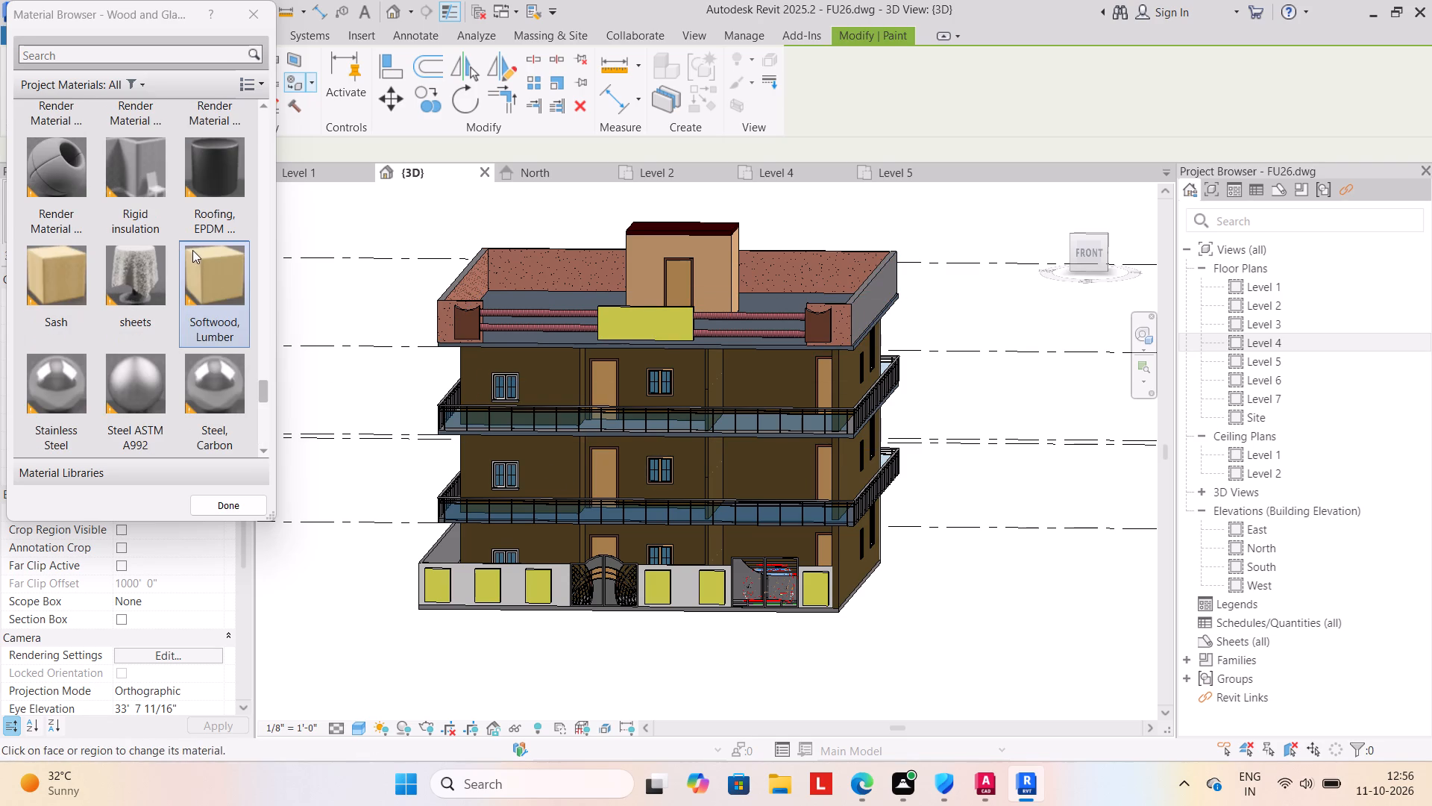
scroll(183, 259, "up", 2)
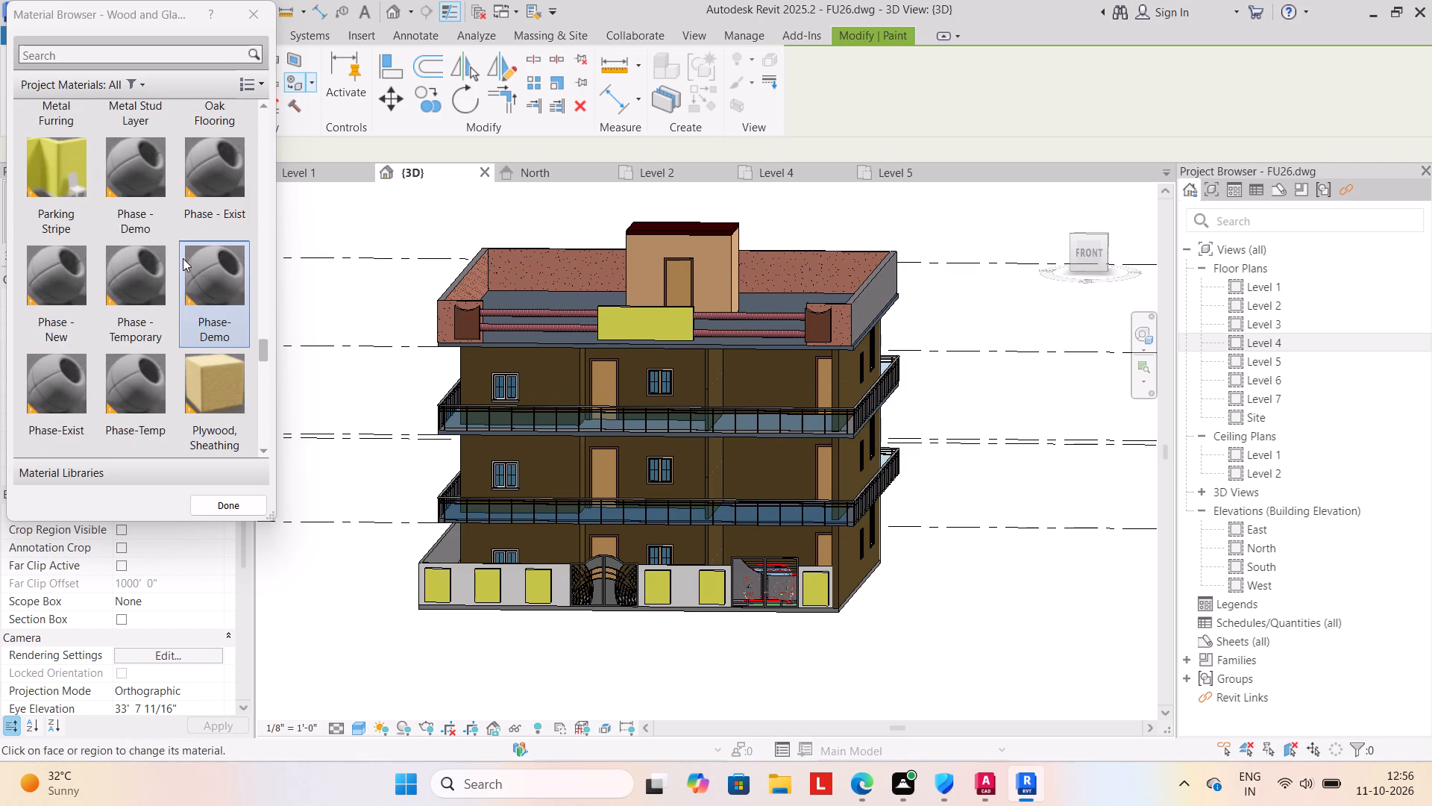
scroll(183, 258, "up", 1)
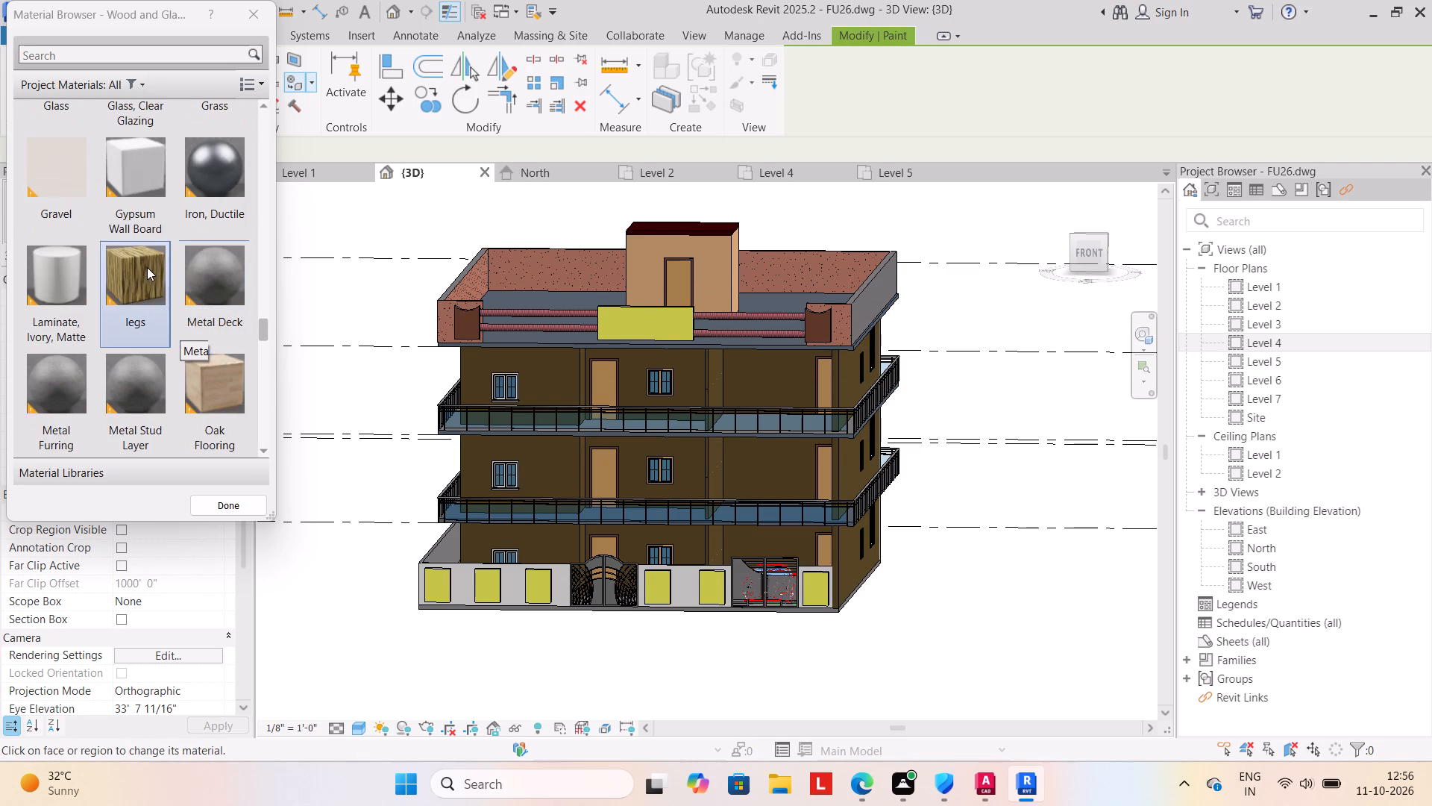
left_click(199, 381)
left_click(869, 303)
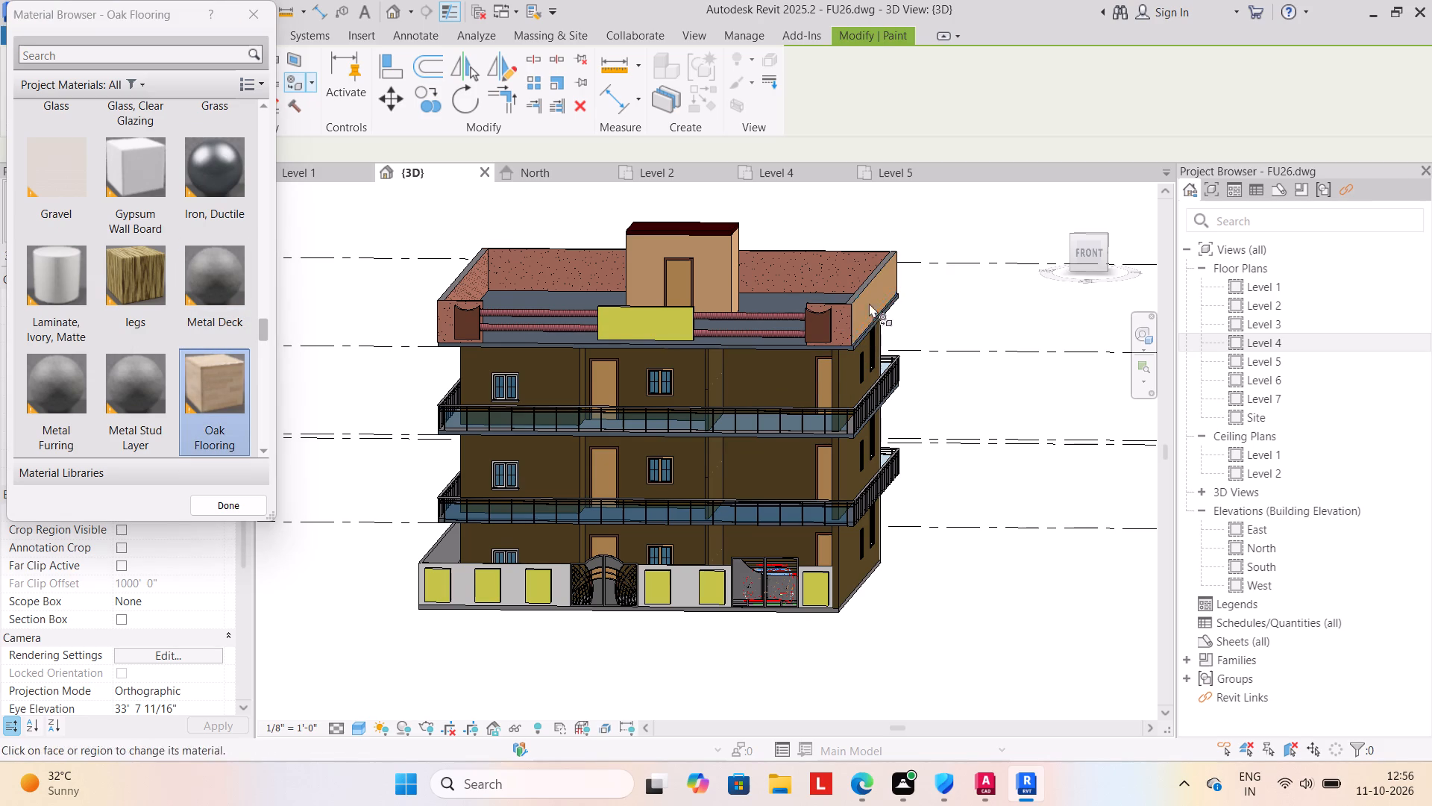
Paint the outer face of the parapet's right side wall and its front end face with the Blanket material.
middle_click_drag(941, 641, 860, 671, "shift")
scroll(890, 666, "up", 1, "shift")
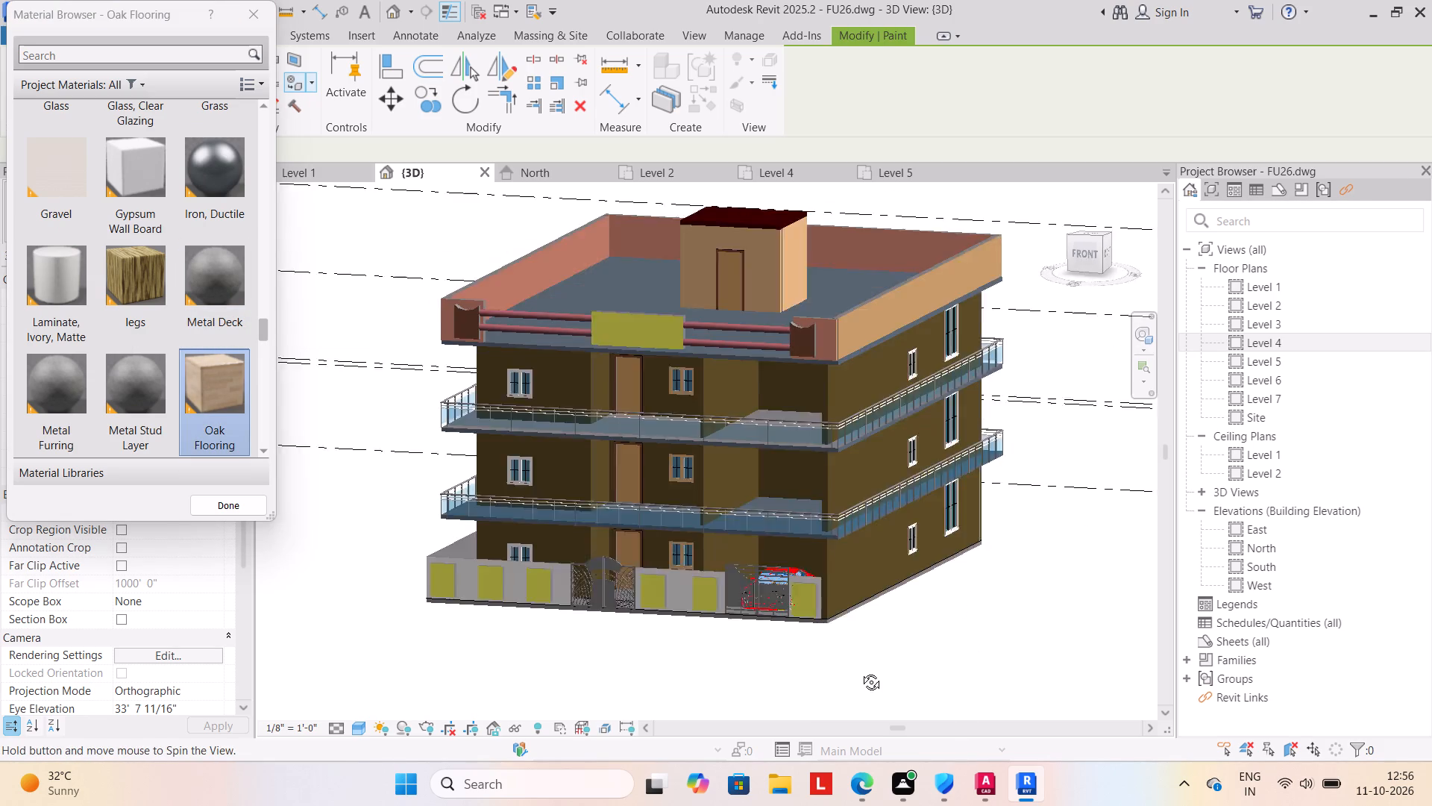
middle_click_drag(860, 671, 855, 652, "shift")
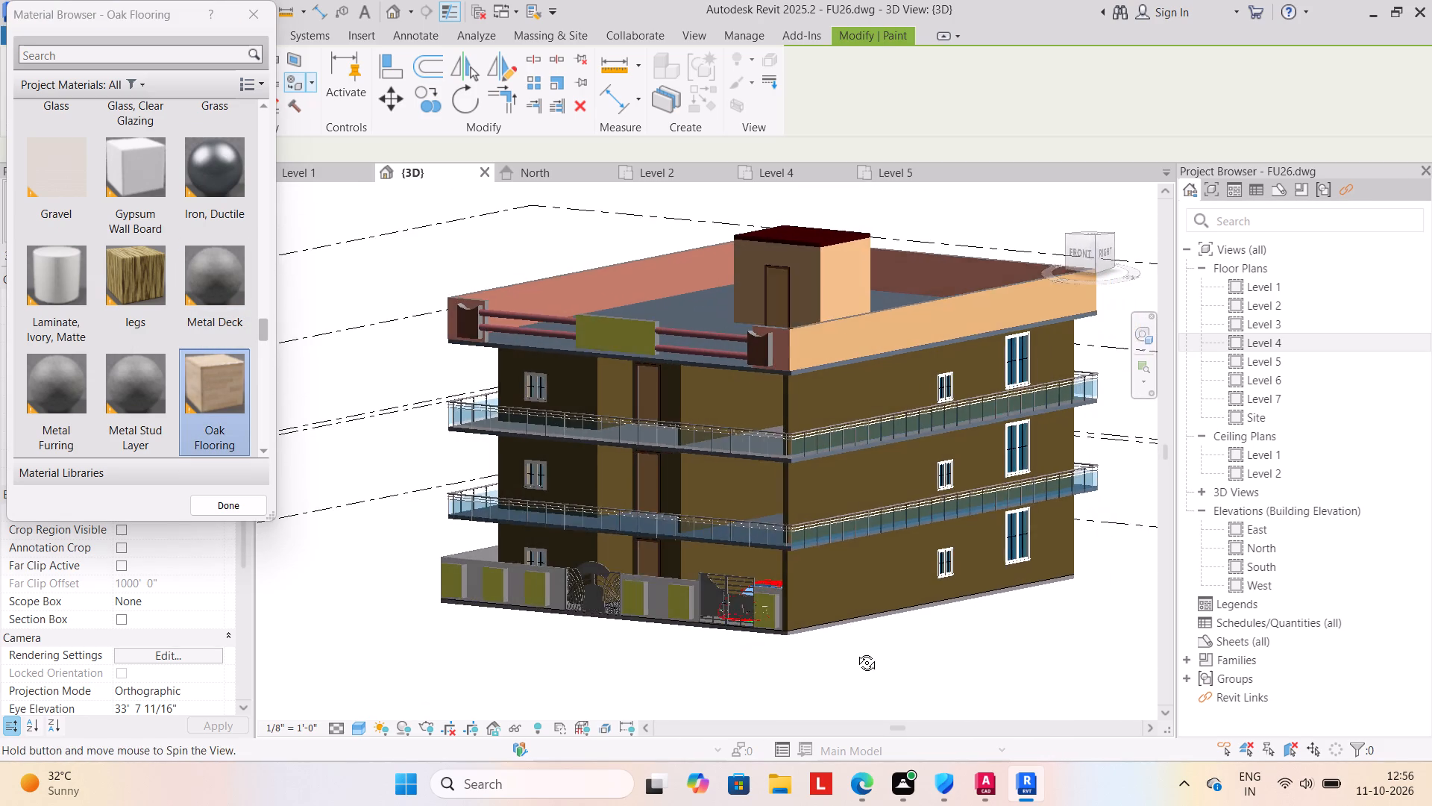
middle_click_drag(855, 652, 891, 650, "shift")
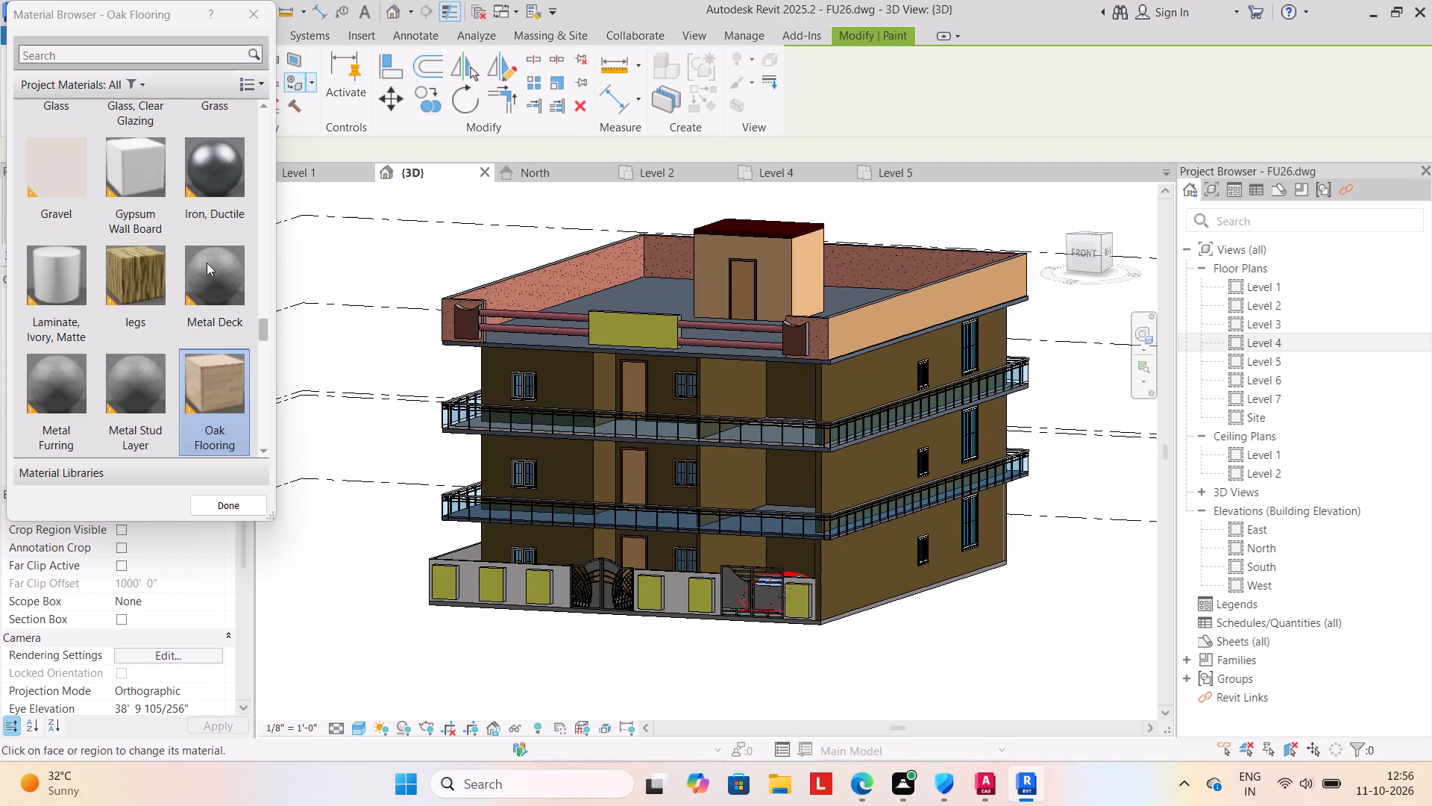
scroll(210, 254, "up", 4)
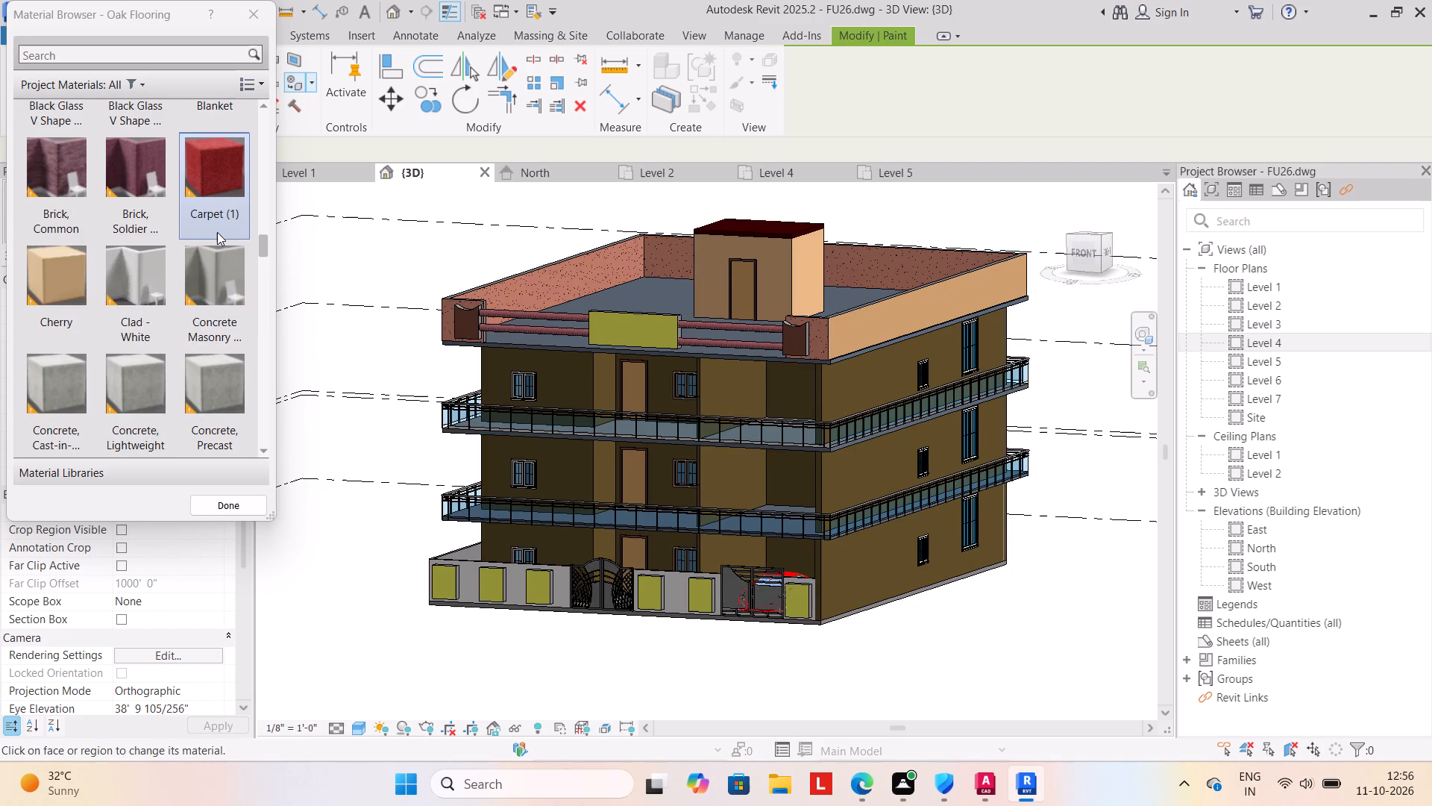
scroll(217, 232, "up", 1)
left_click(219, 375)
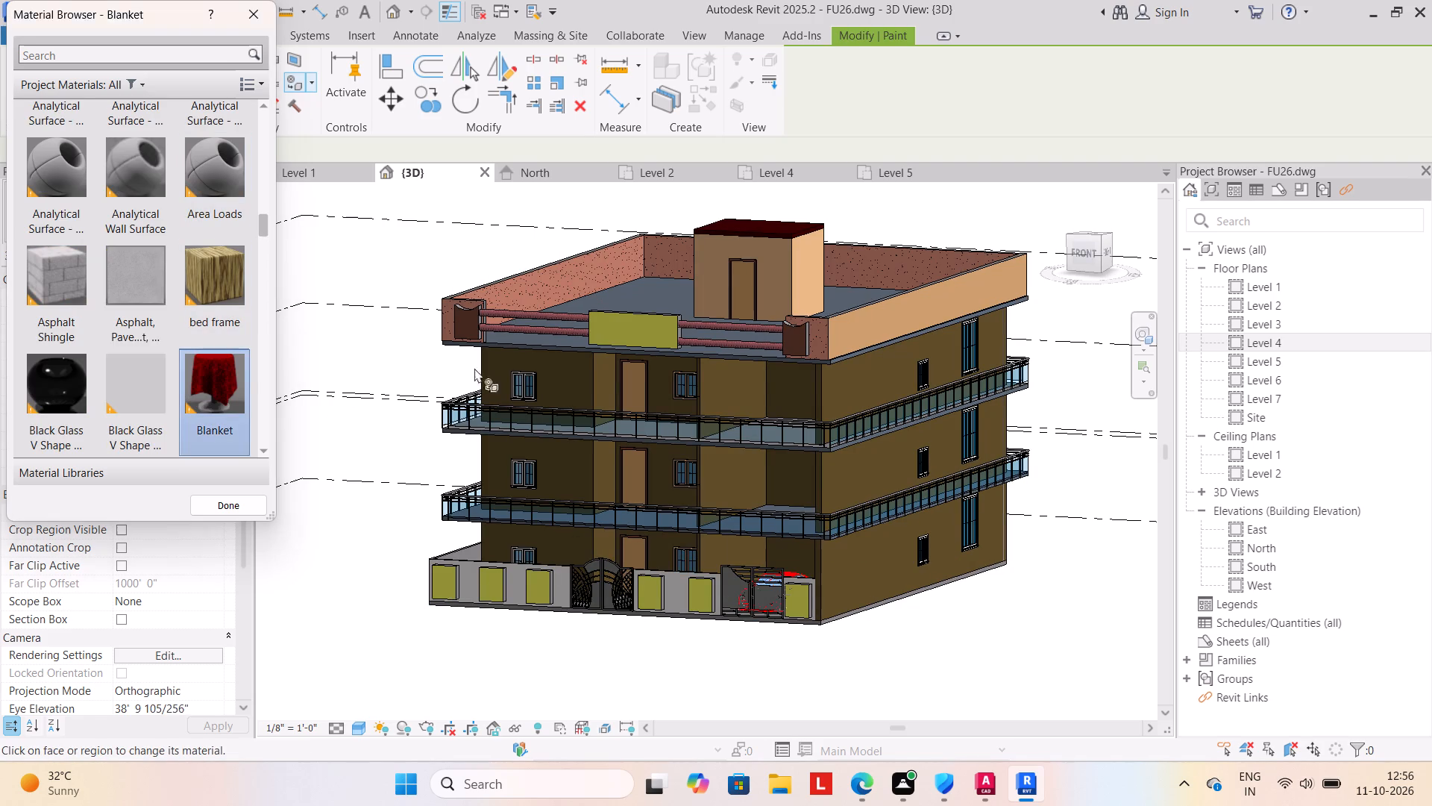
left_click(863, 326)
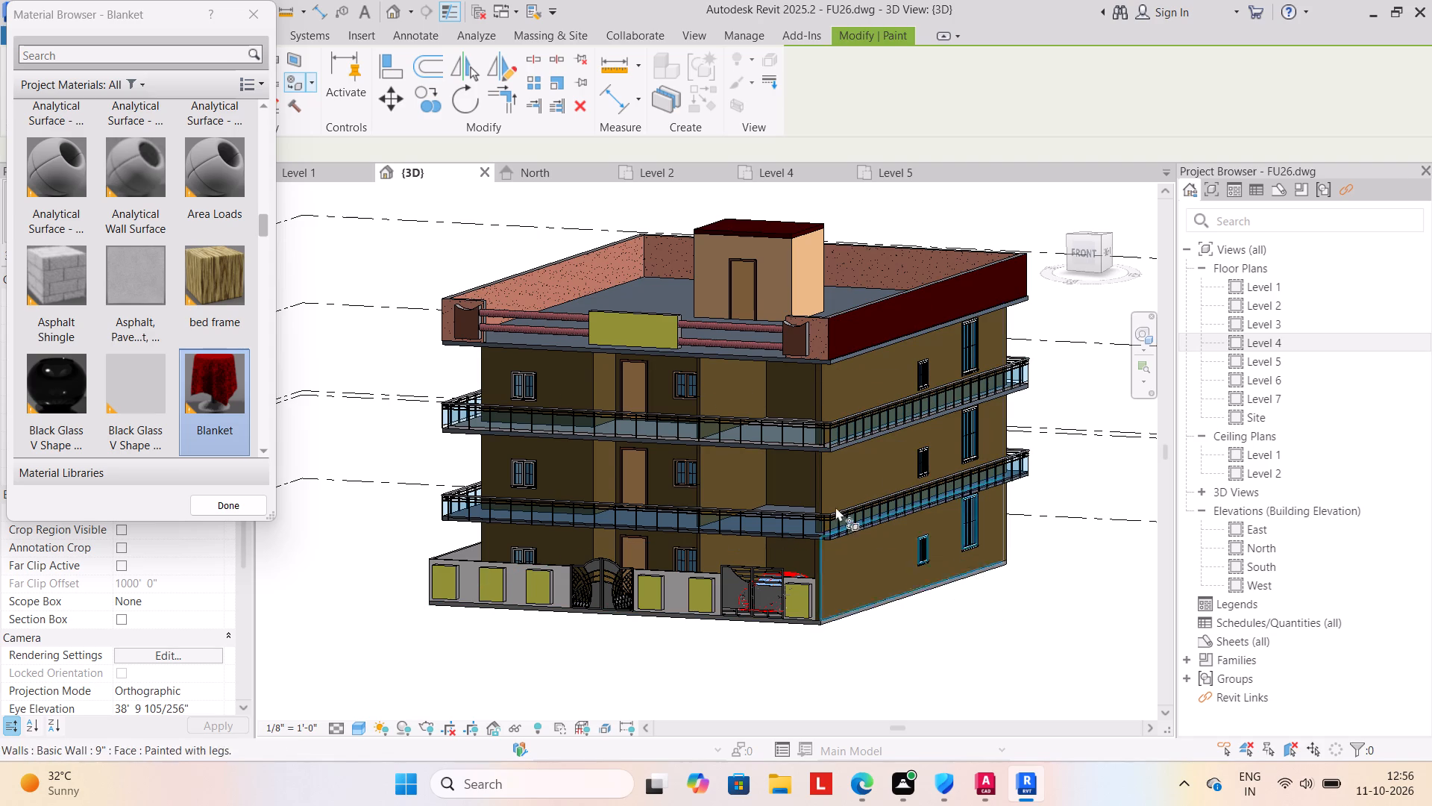
left_click(814, 346)
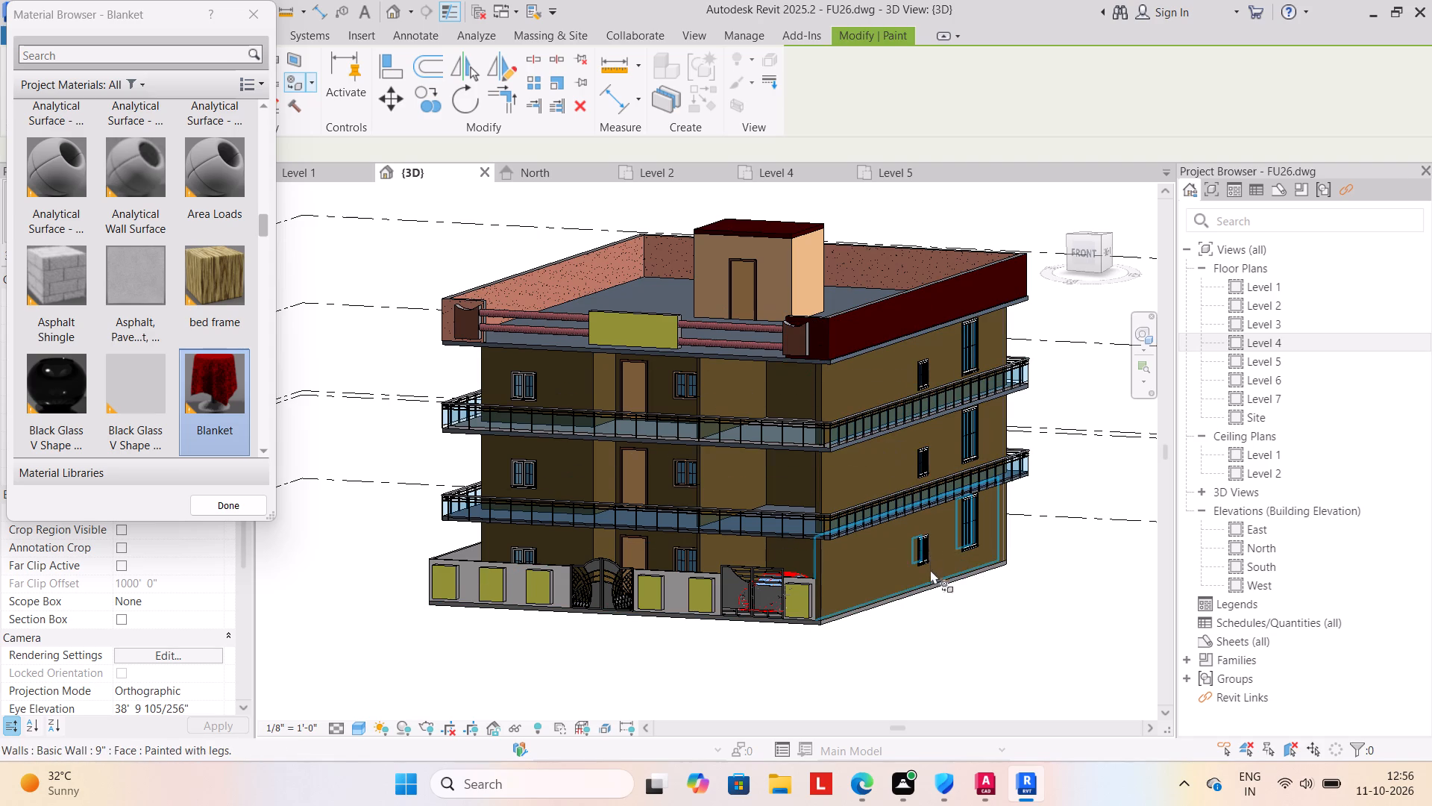
Paint the outer faces of the parapet's back wall and left side wall with Blanket.
middle_click_drag(932, 589, 591, 582, "shift")
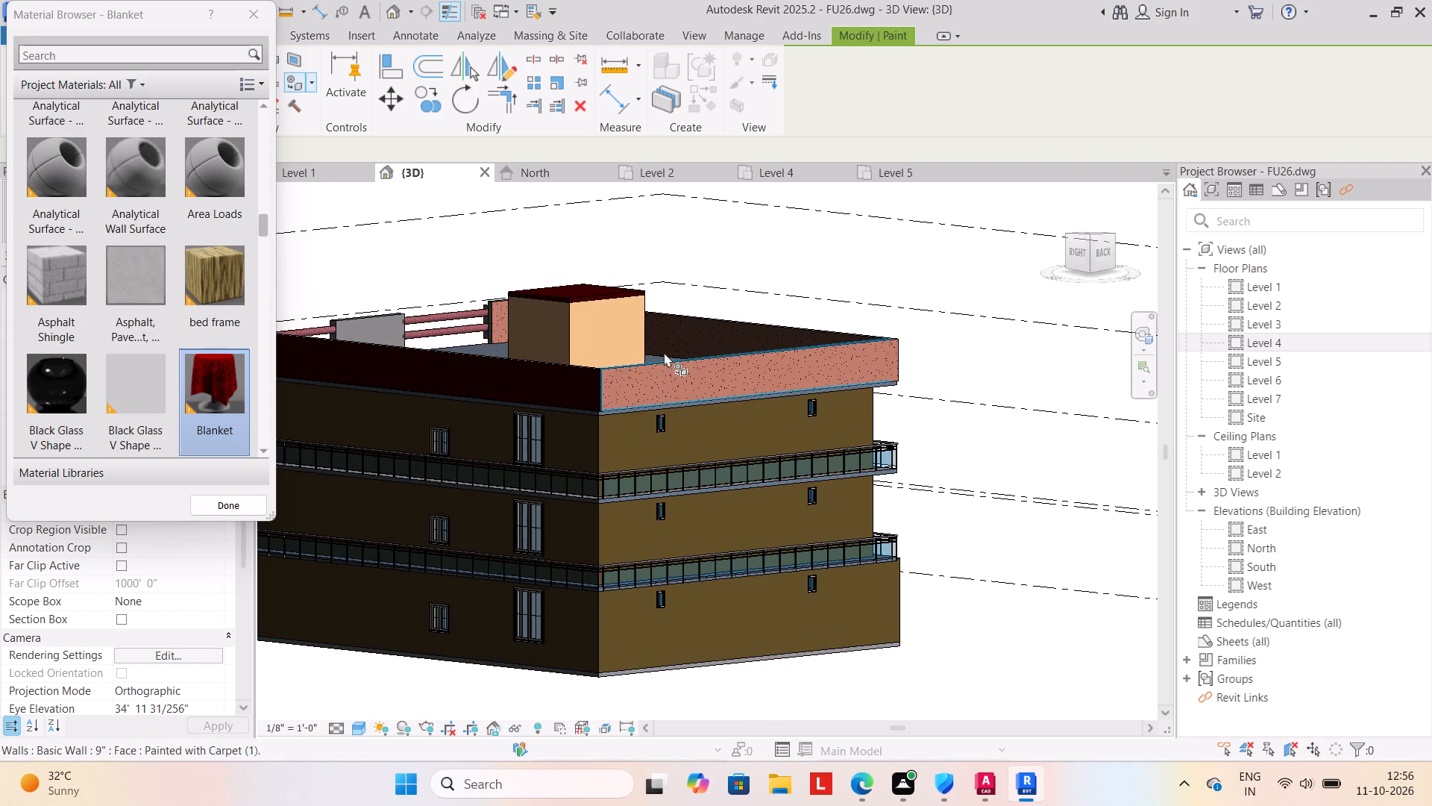
left_click(669, 375)
middle_click_drag(891, 513, 736, 547, "shift")
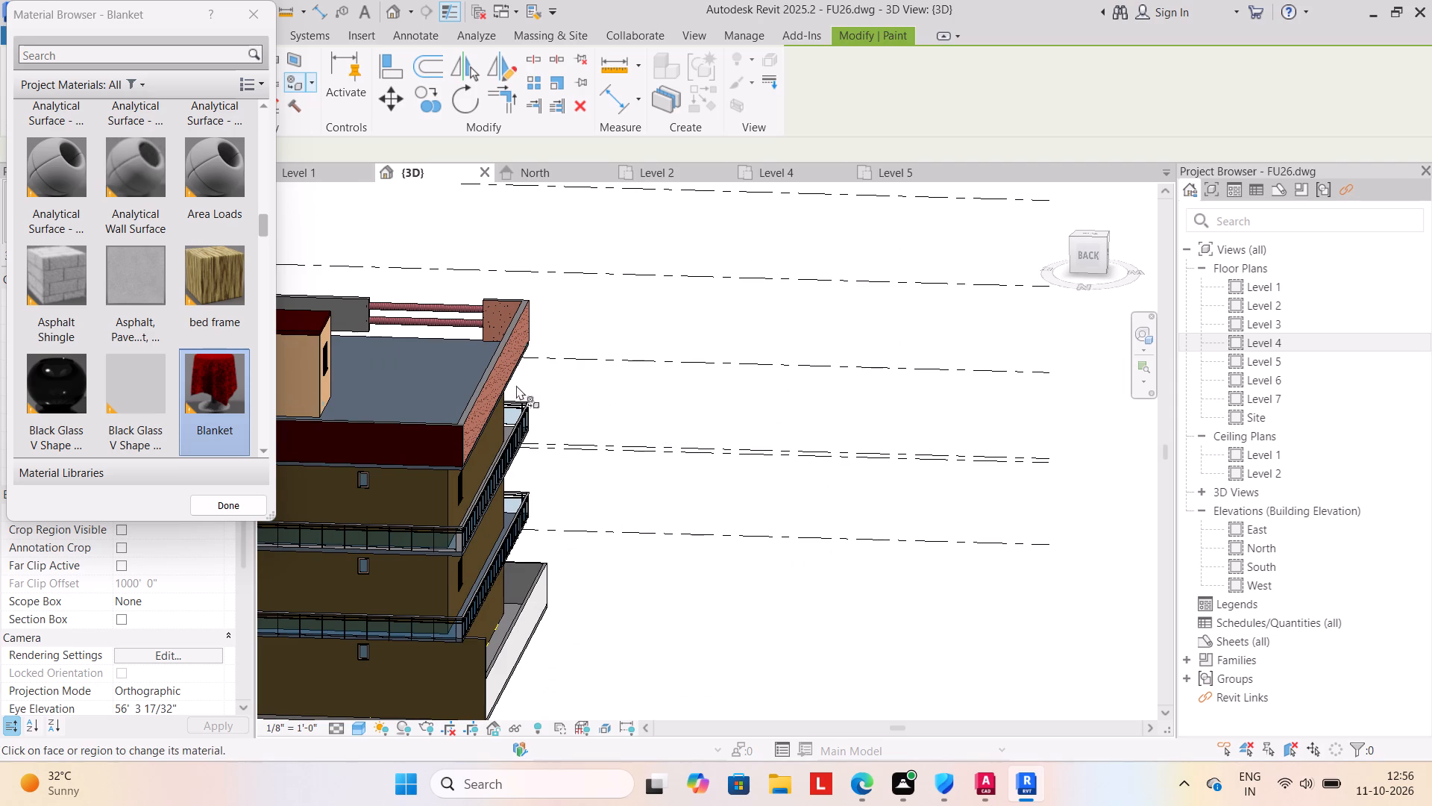
left_click(492, 381)
Paint the inner face and the front end face of the parapet's left side wall with Blanket.
scroll(681, 490, "down", 2)
middle_click_drag(681, 492, 838, 410)
middle_click_drag(839, 506, 829, 513, "shift")
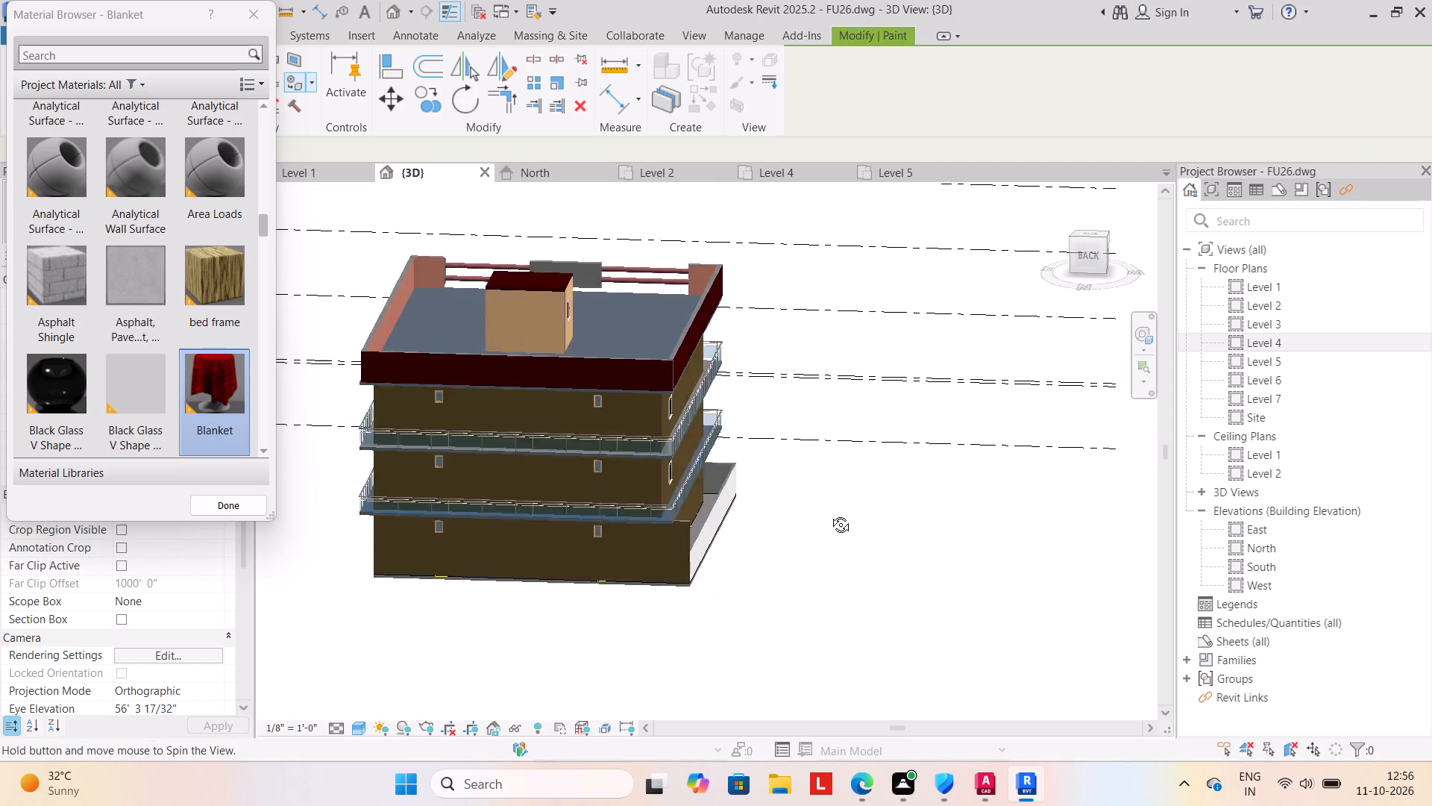
middle_click_drag(829, 513, 492, 469, "shift")
middle_click_drag(945, 481, 699, 459, "shift")
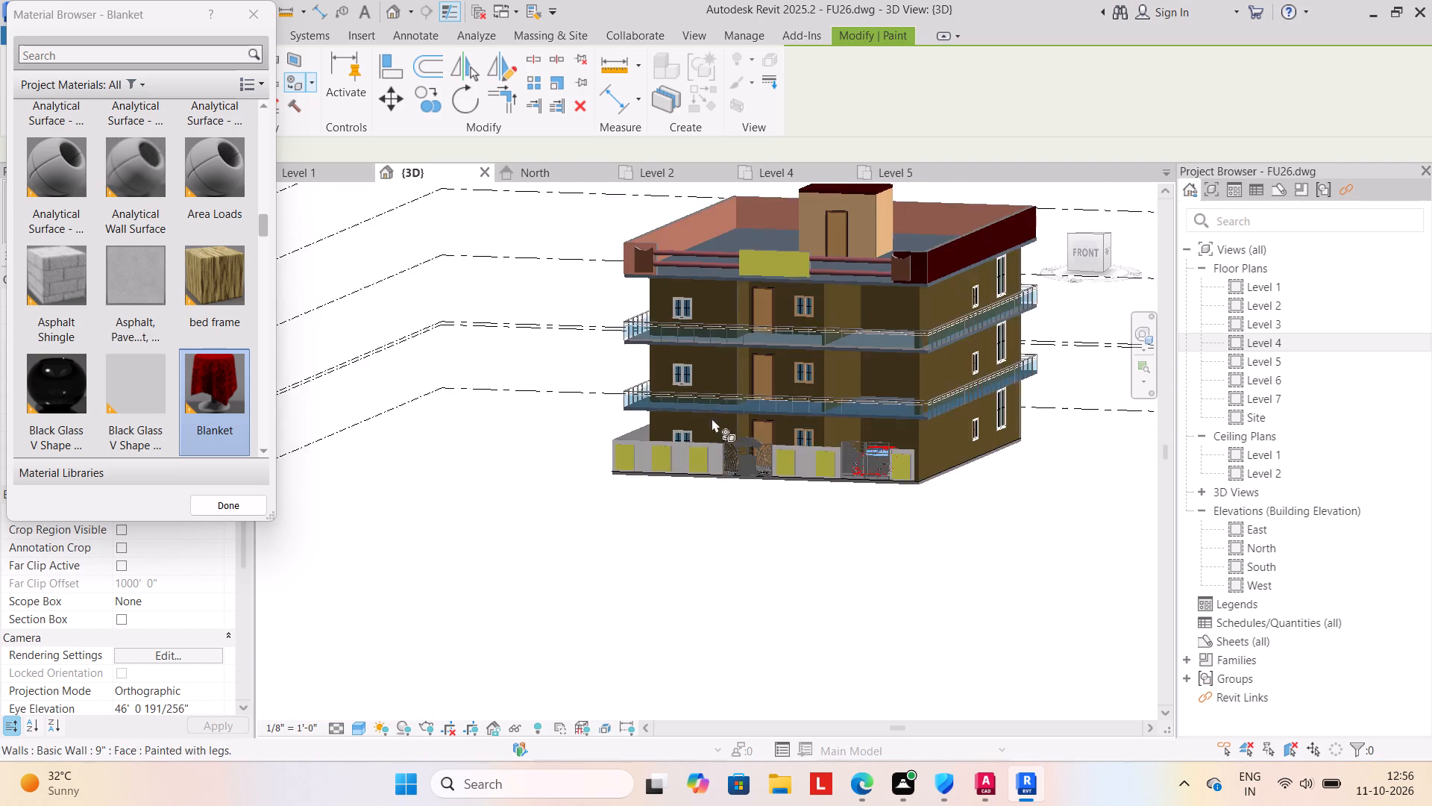
middle_click_drag(726, 575, 812, 577)
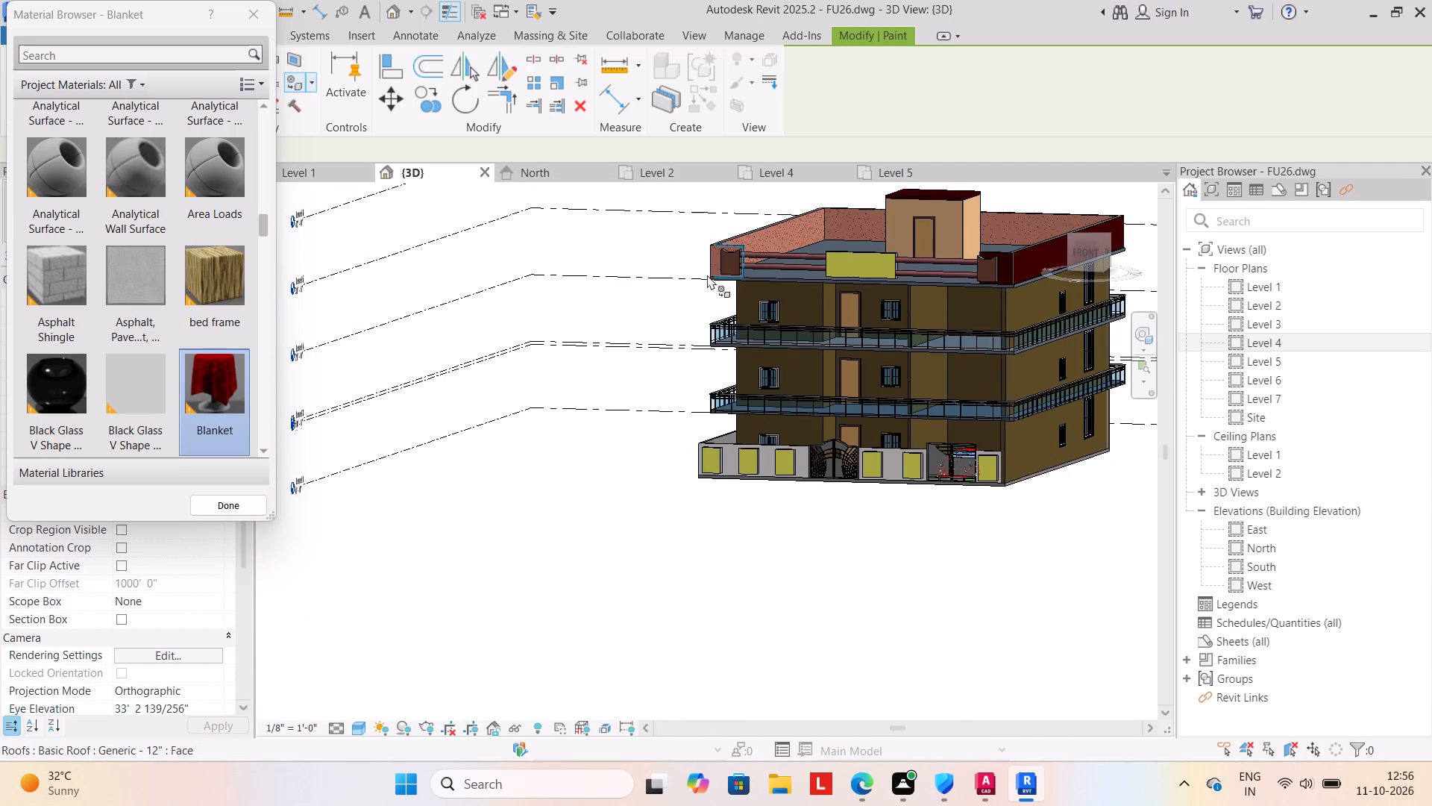
left_click(710, 266)
left_click(774, 235)
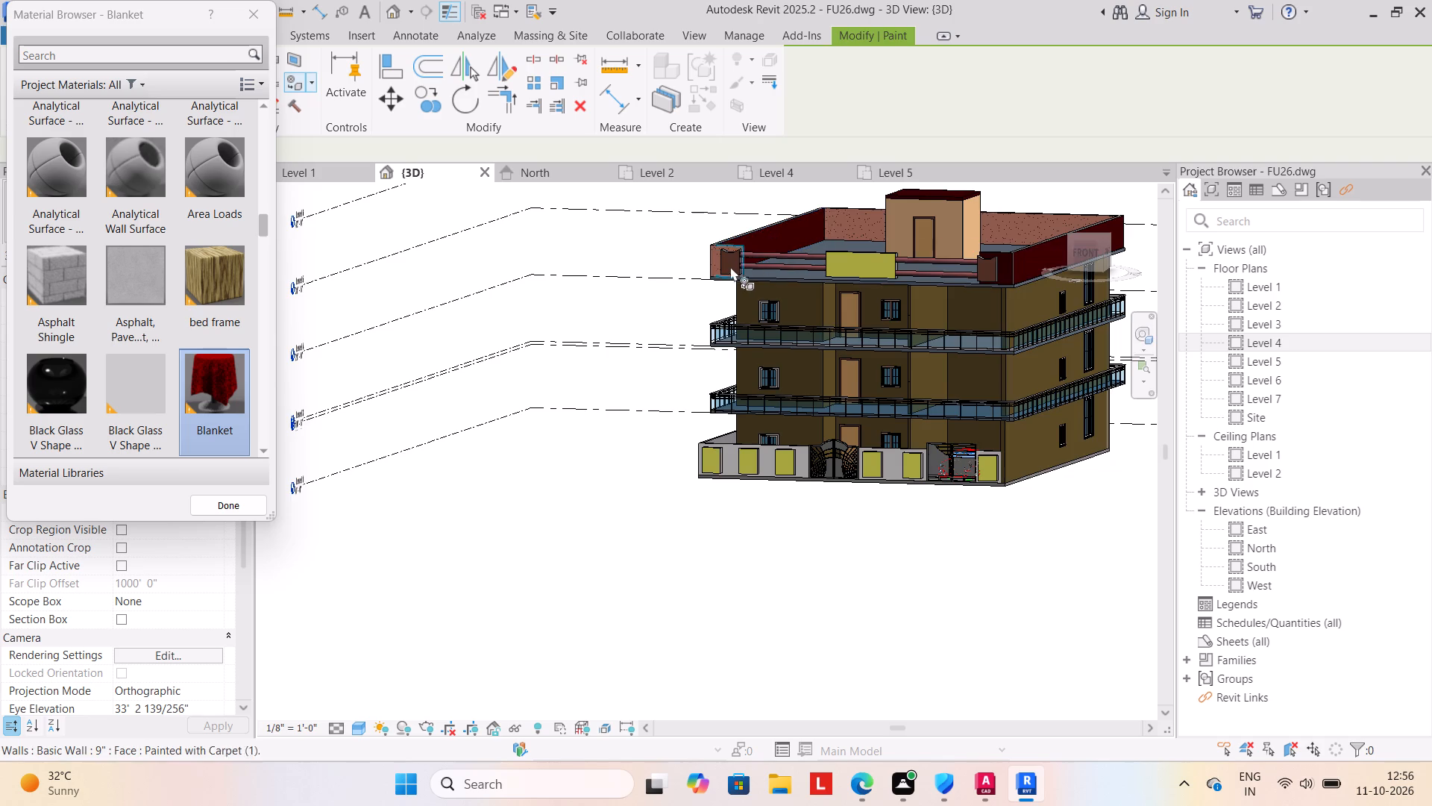
scroll(728, 267, "up", 7)
left_click(695, 281)
Paint the inner faces of the parapet's back wall and right side wall with Blanket.
scroll(706, 301, "down", 5)
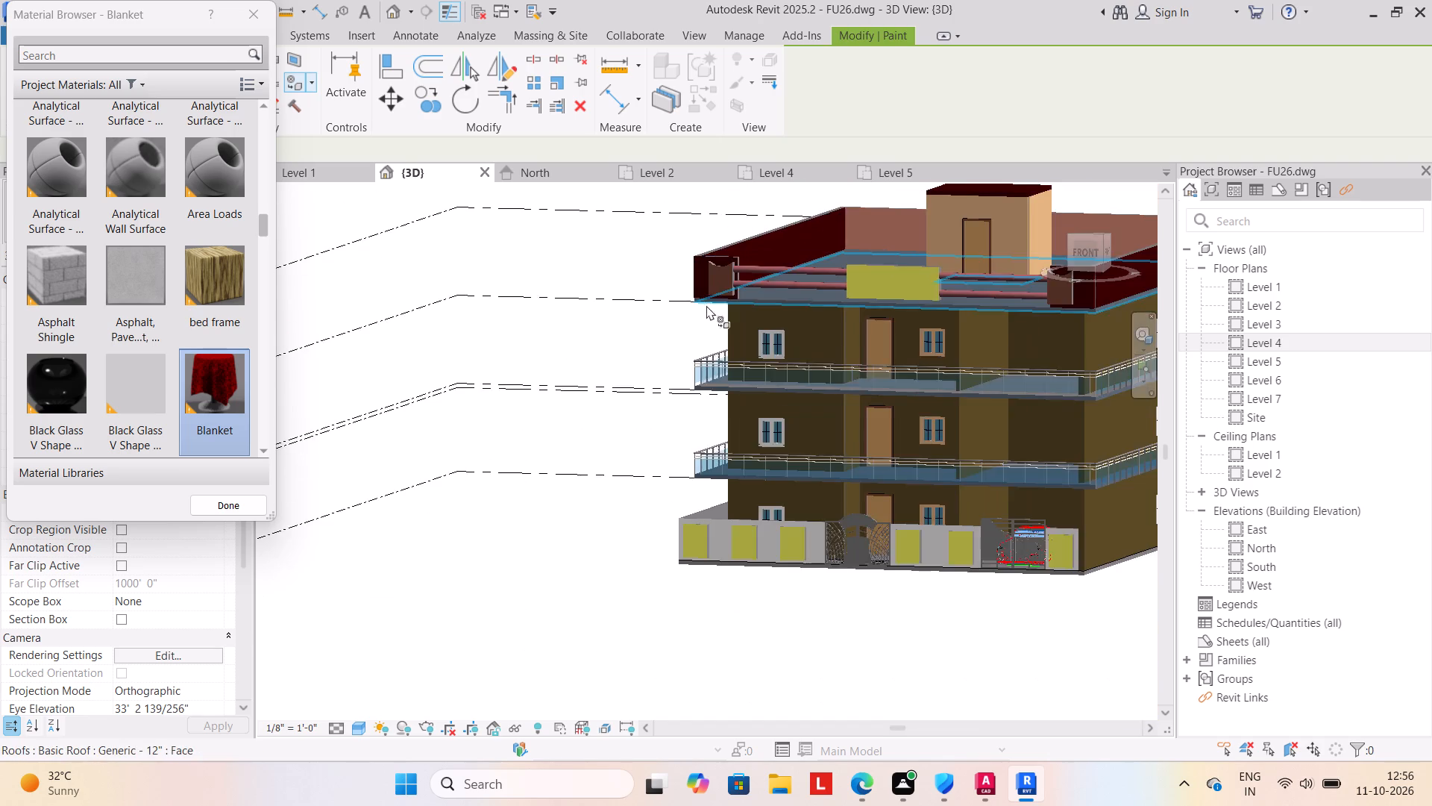
scroll(707, 303, "down", 1)
left_click(1035, 235)
scroll(839, 434, "down", 1)
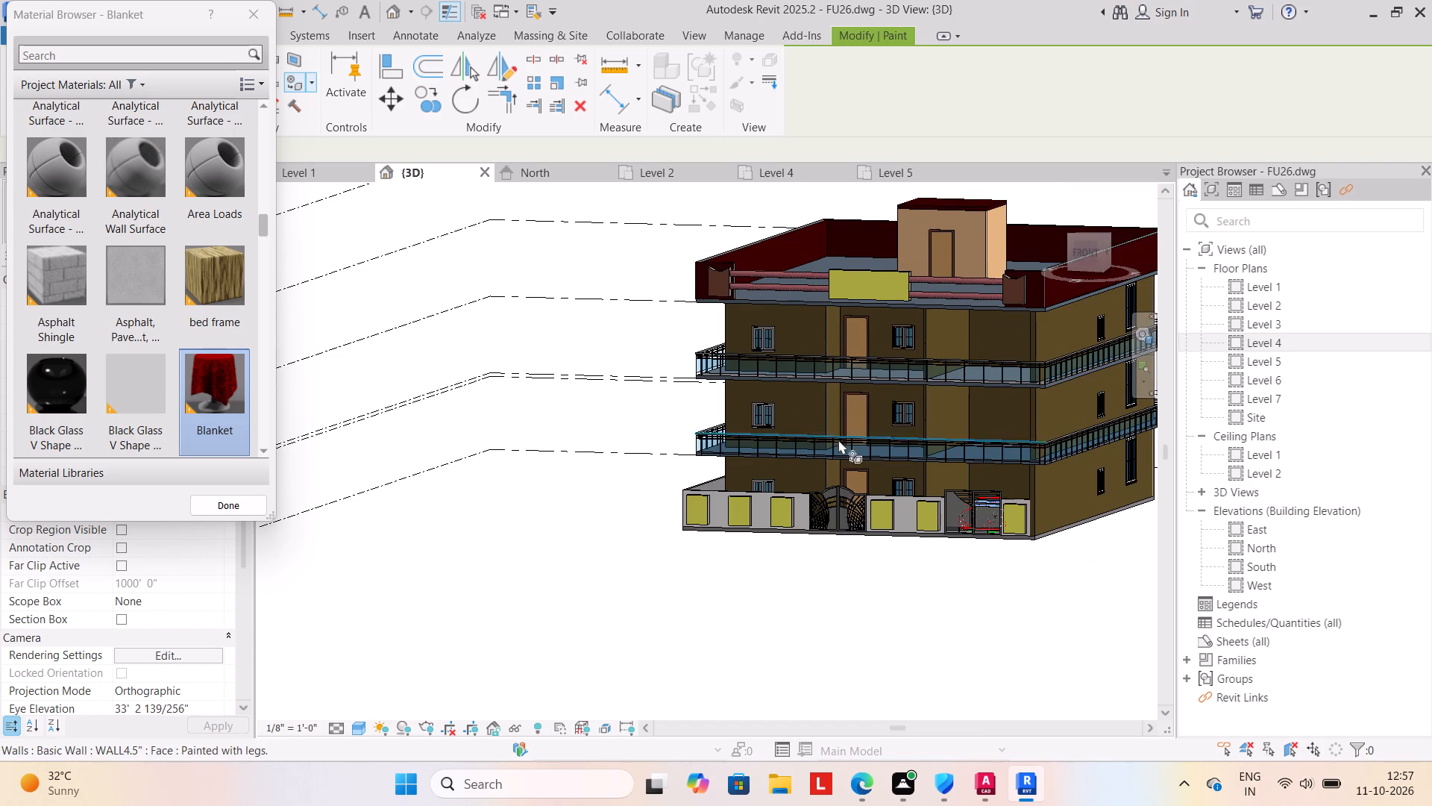
scroll(838, 440, "down", 1)
middle_click_drag(758, 475, 958, 519)
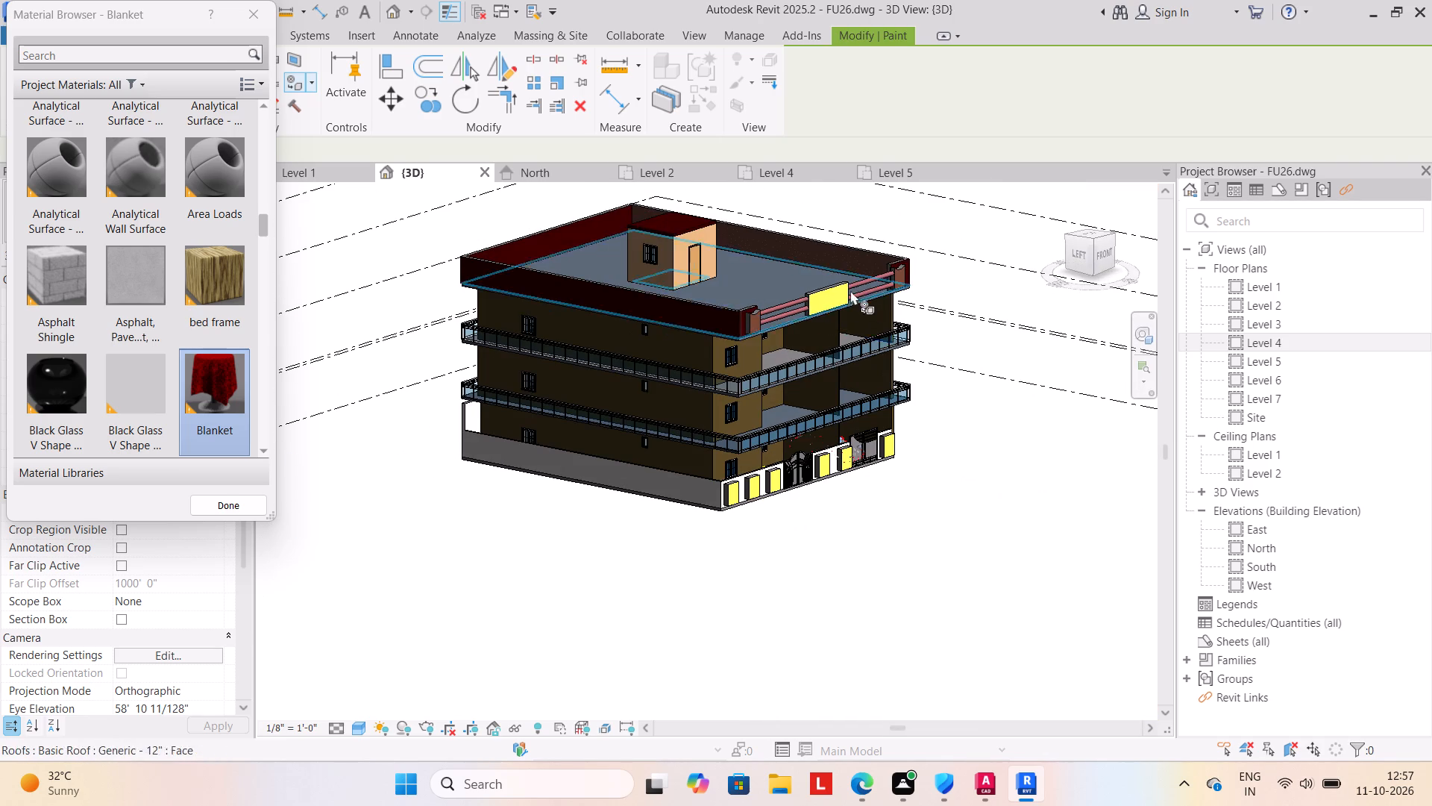
left_click(842, 254)
End the material painting and examine the repainted parapet and the building's front.
middle_click_drag(943, 465, 822, 422, "shift")
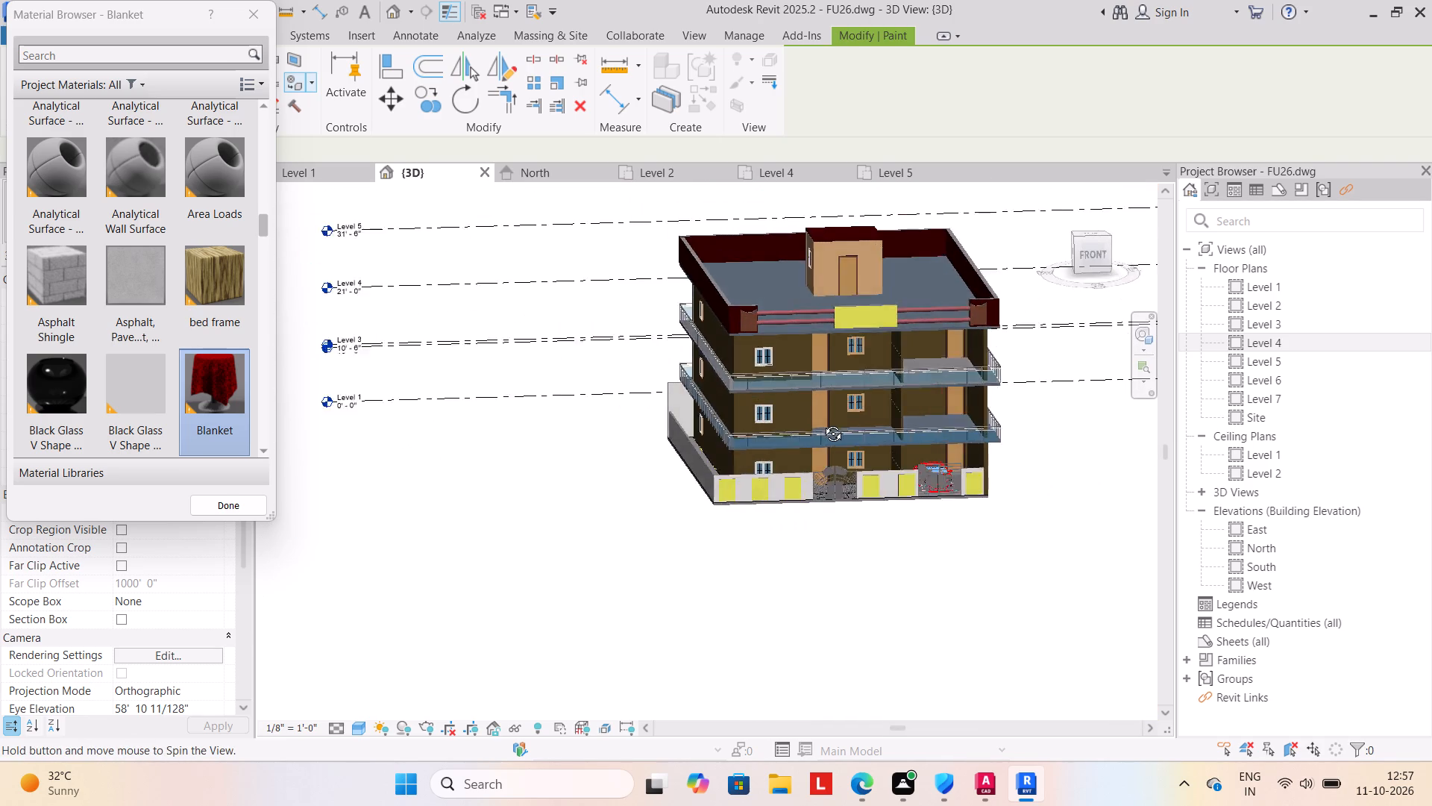
middle_click_drag(822, 422, 823, 420, "shift")
scroll(875, 511, "down", 1)
middle_click_drag(873, 513, 753, 503)
middle_click_drag(849, 546, 822, 567, "shift")
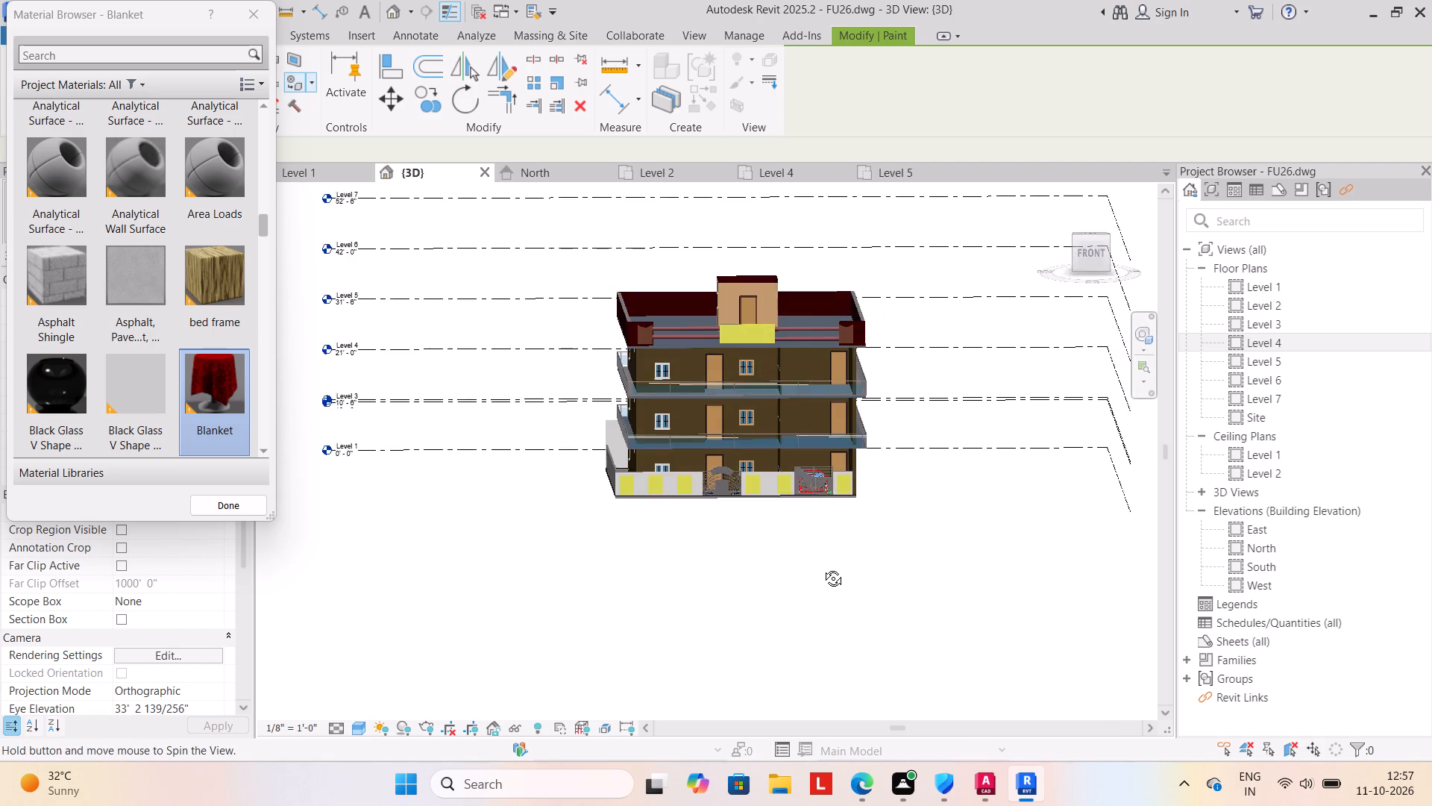
middle_click_drag(822, 567, 823, 569, "shift")
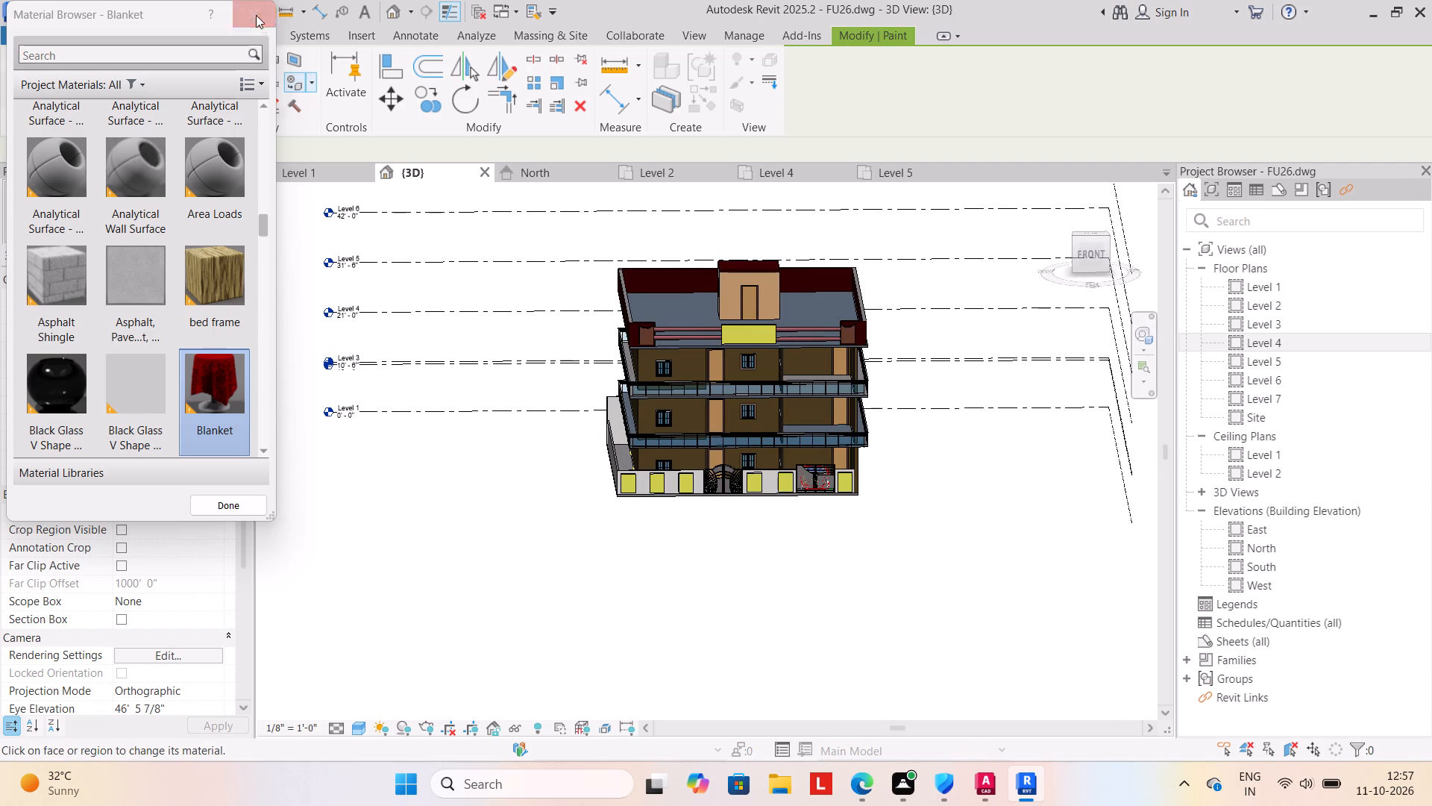
left_click(256, 15)
scroll(749, 569, "down", 1)
middle_click_drag(750, 563, 731, 581)
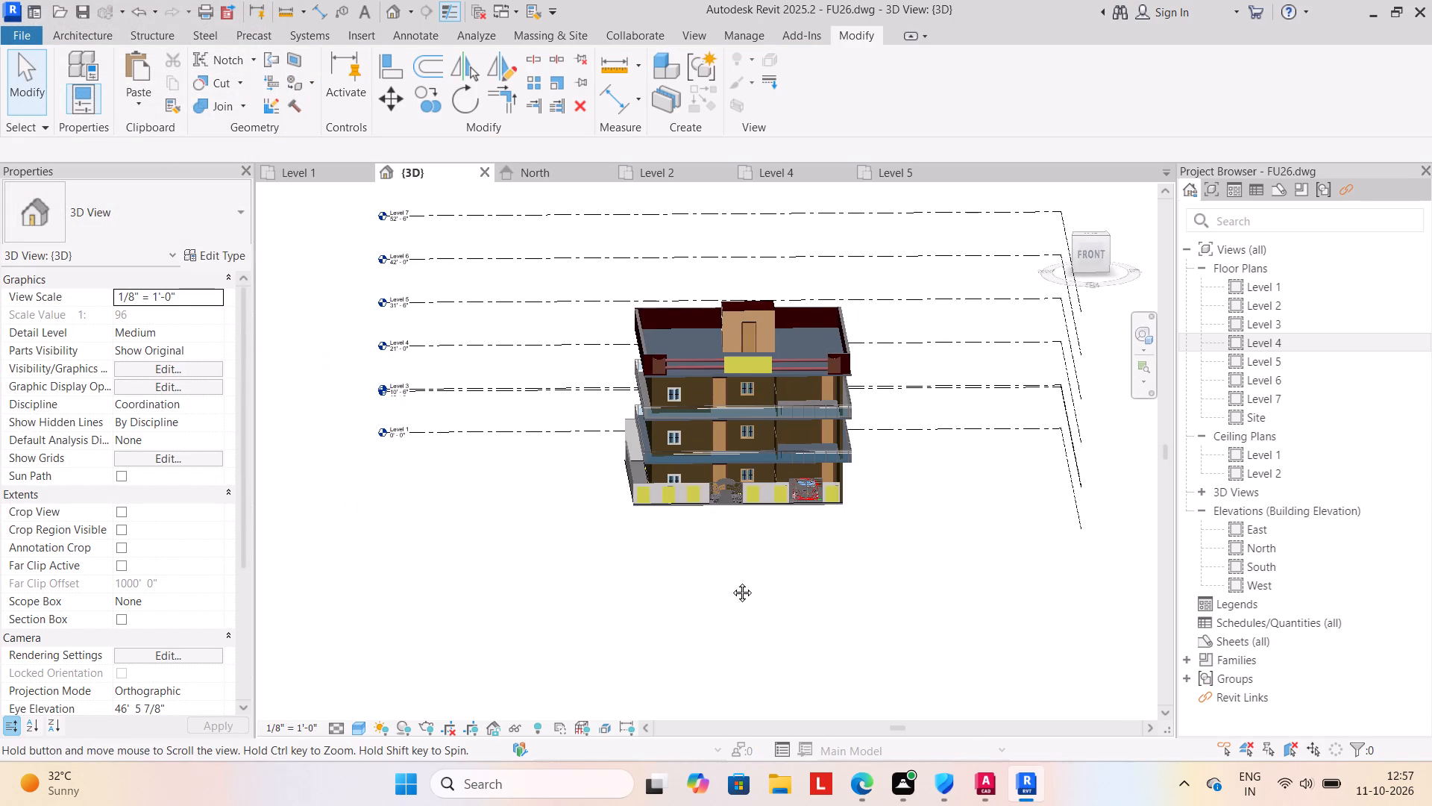
middle_click_drag(731, 581, 707, 607)
scroll(722, 577, "up", 5)
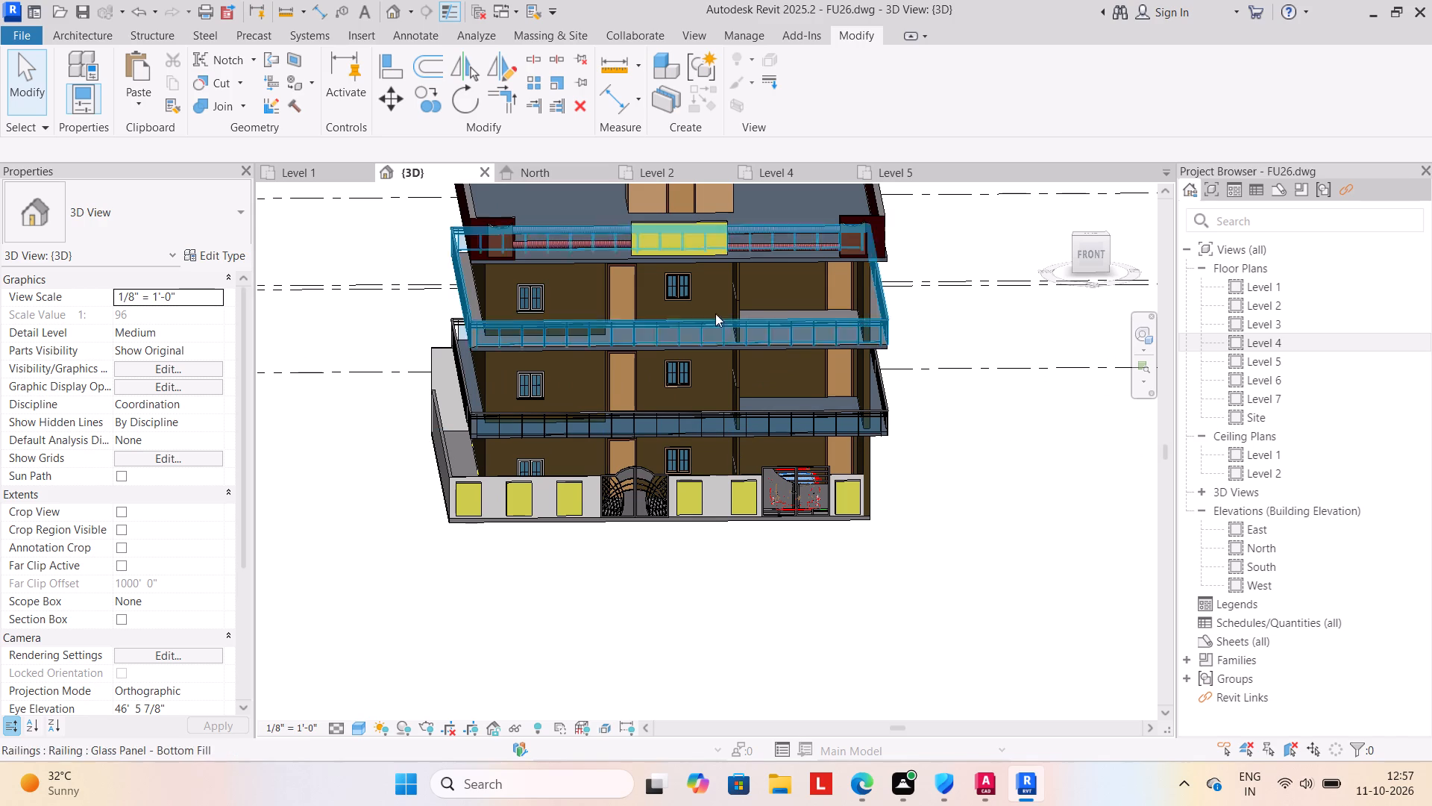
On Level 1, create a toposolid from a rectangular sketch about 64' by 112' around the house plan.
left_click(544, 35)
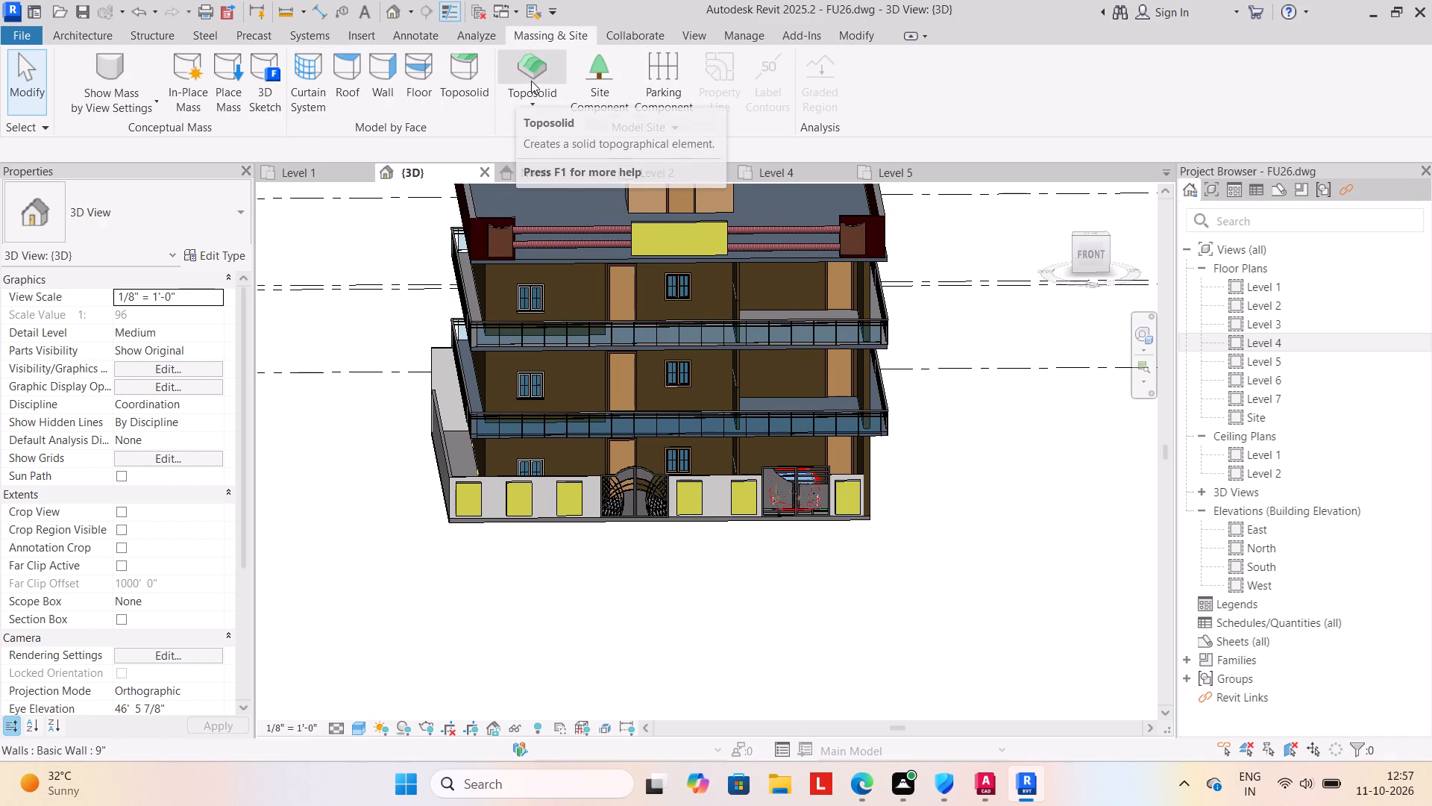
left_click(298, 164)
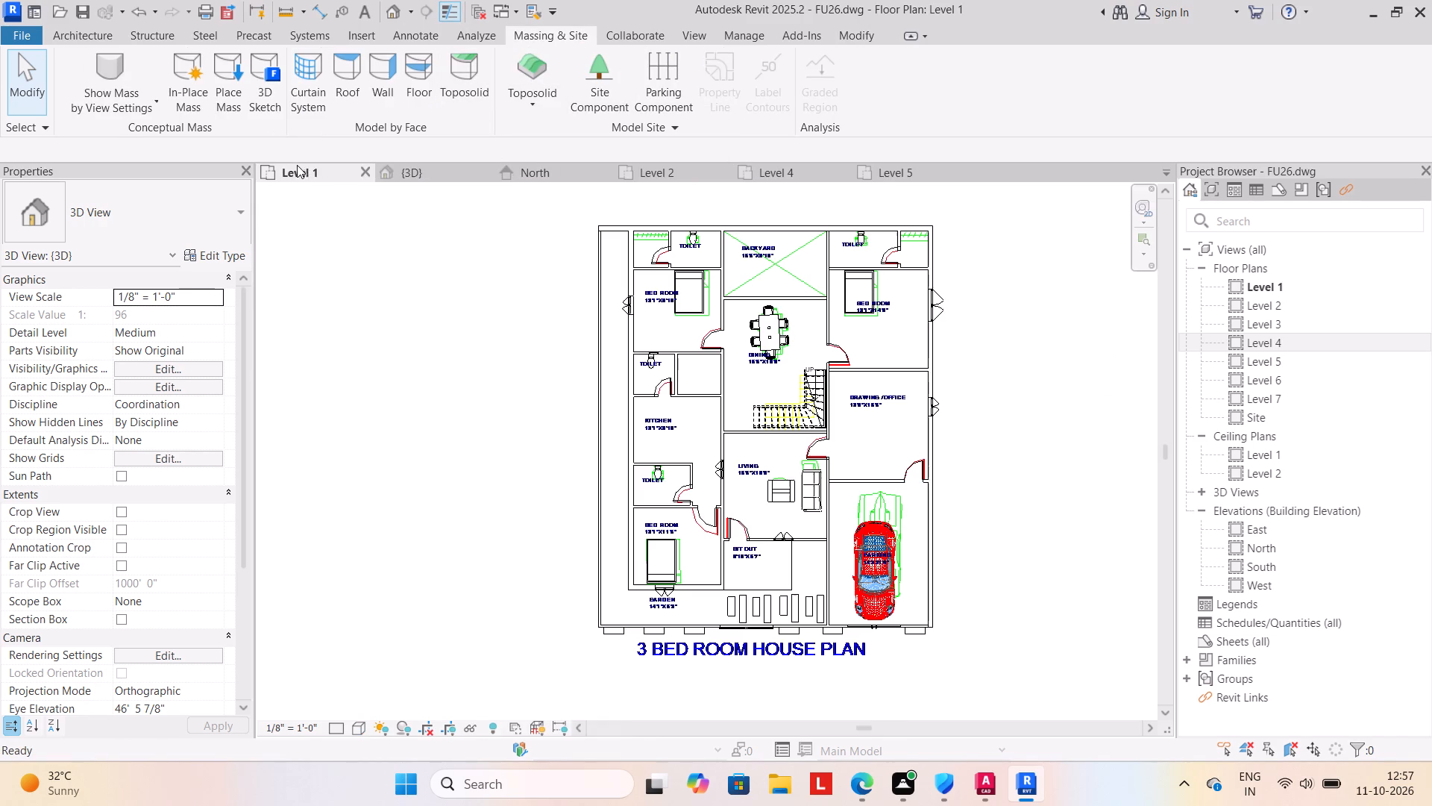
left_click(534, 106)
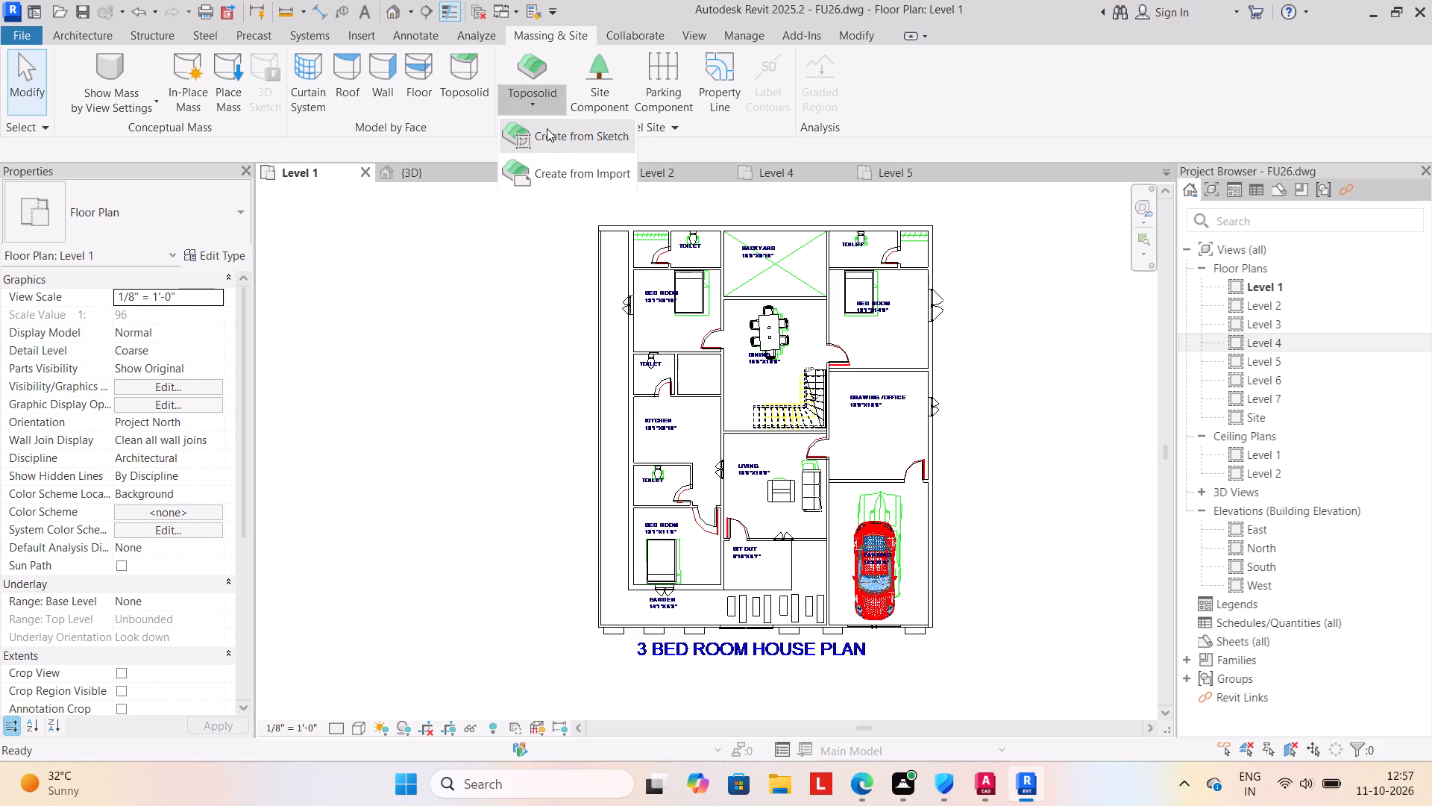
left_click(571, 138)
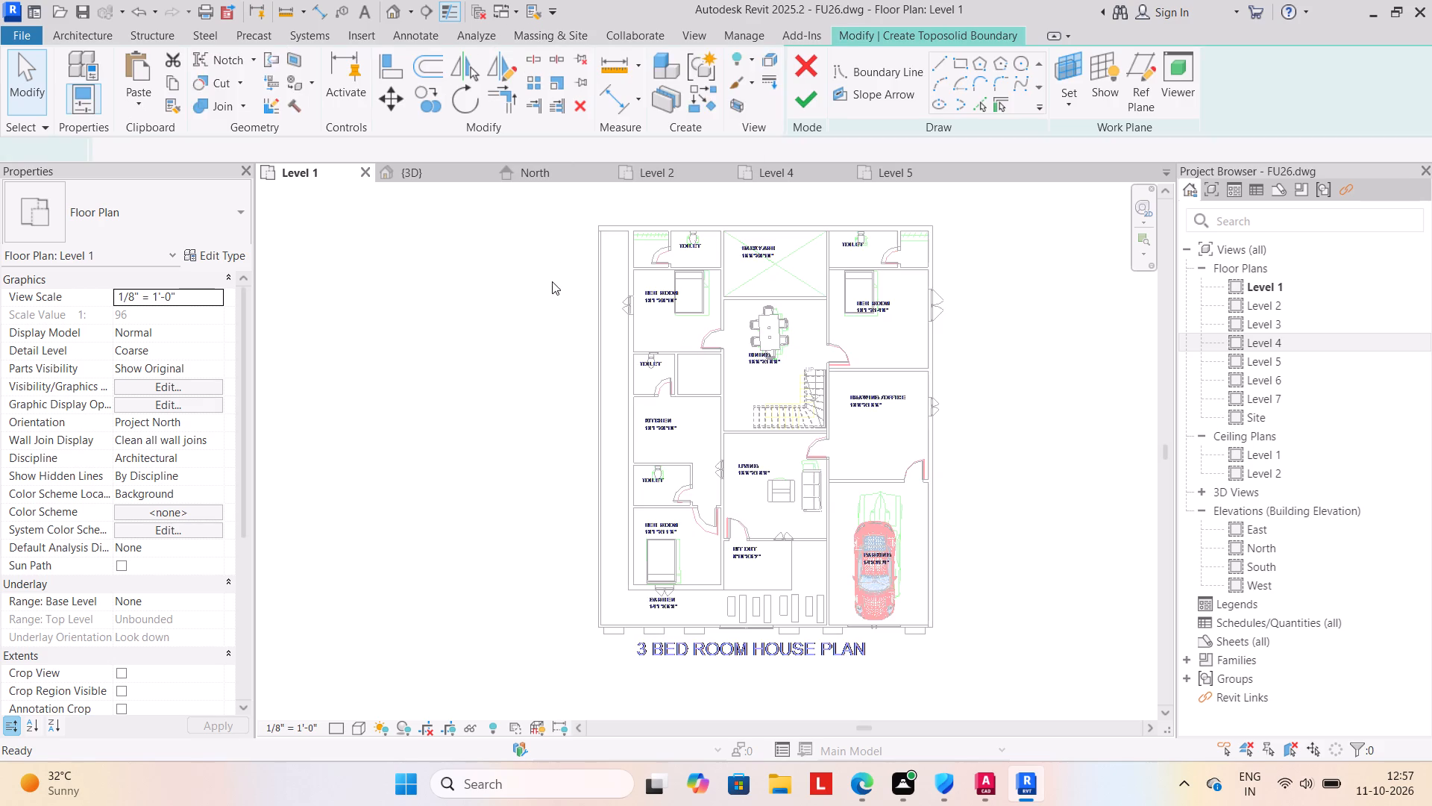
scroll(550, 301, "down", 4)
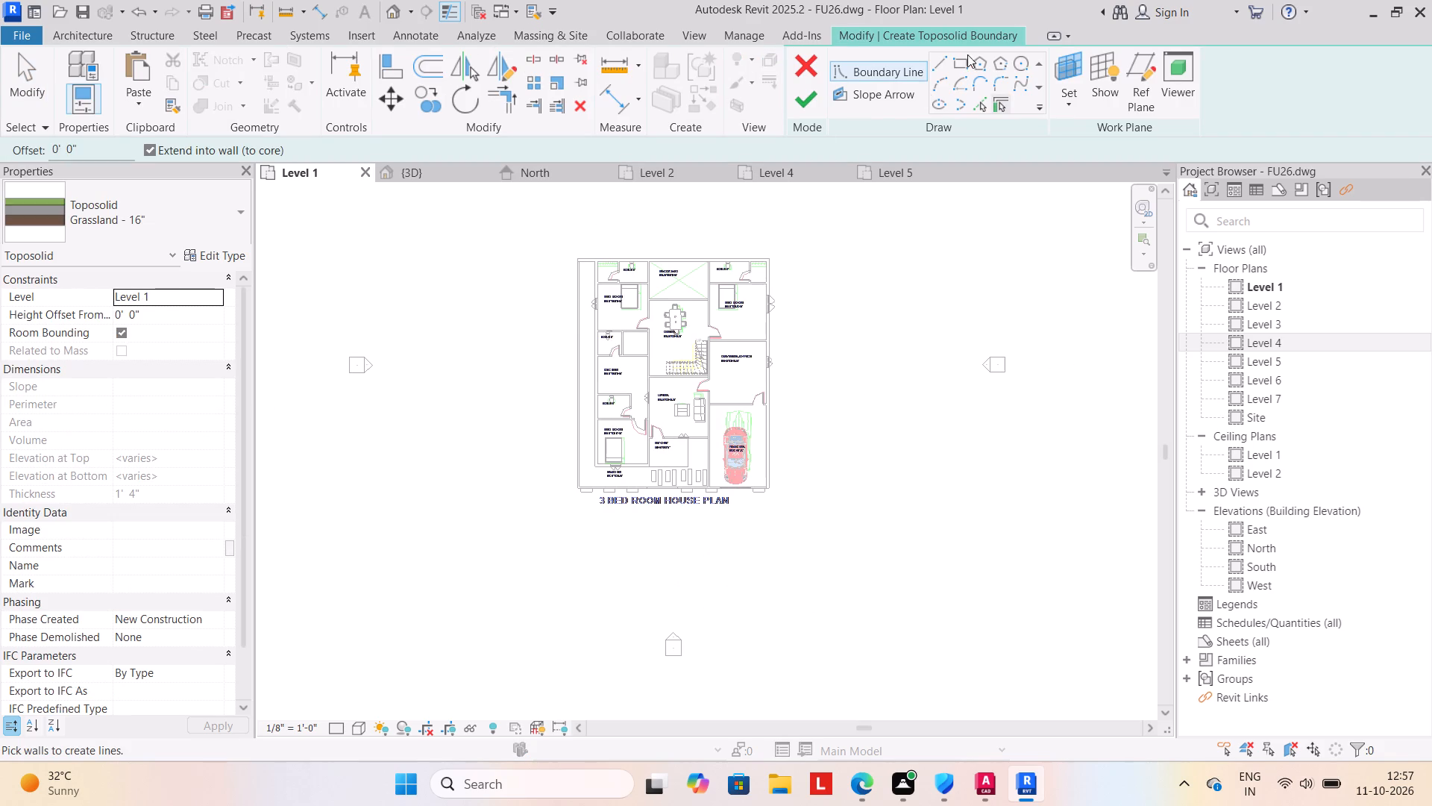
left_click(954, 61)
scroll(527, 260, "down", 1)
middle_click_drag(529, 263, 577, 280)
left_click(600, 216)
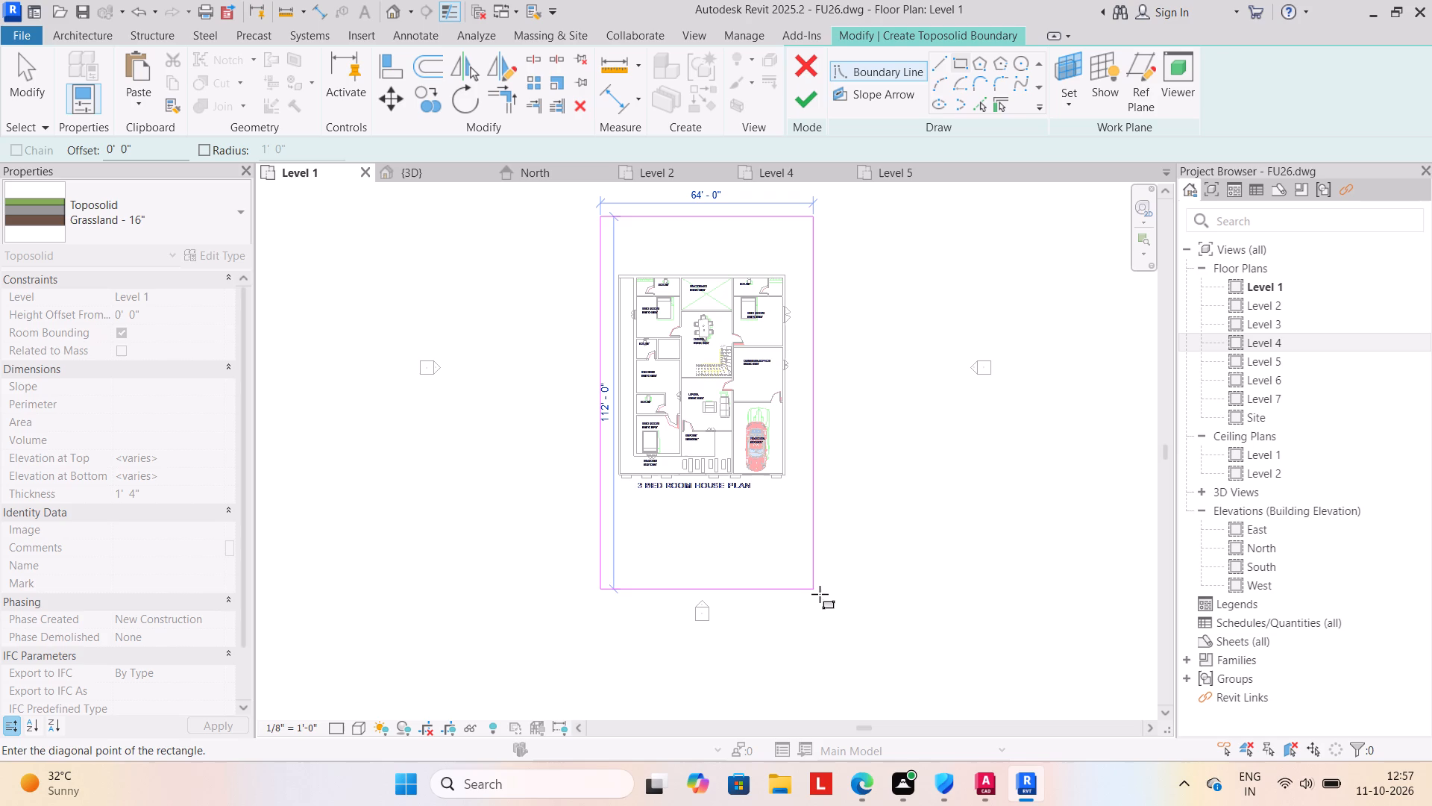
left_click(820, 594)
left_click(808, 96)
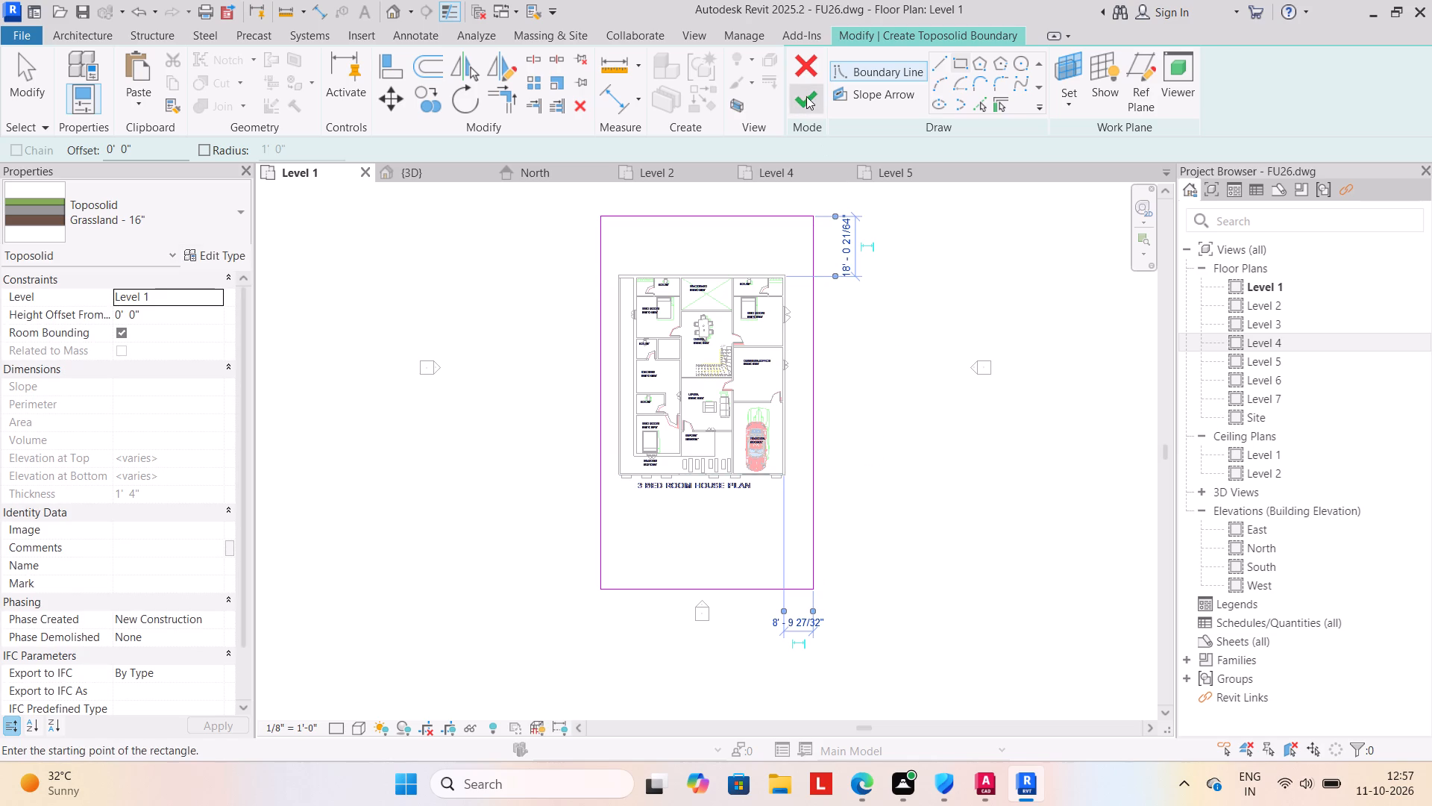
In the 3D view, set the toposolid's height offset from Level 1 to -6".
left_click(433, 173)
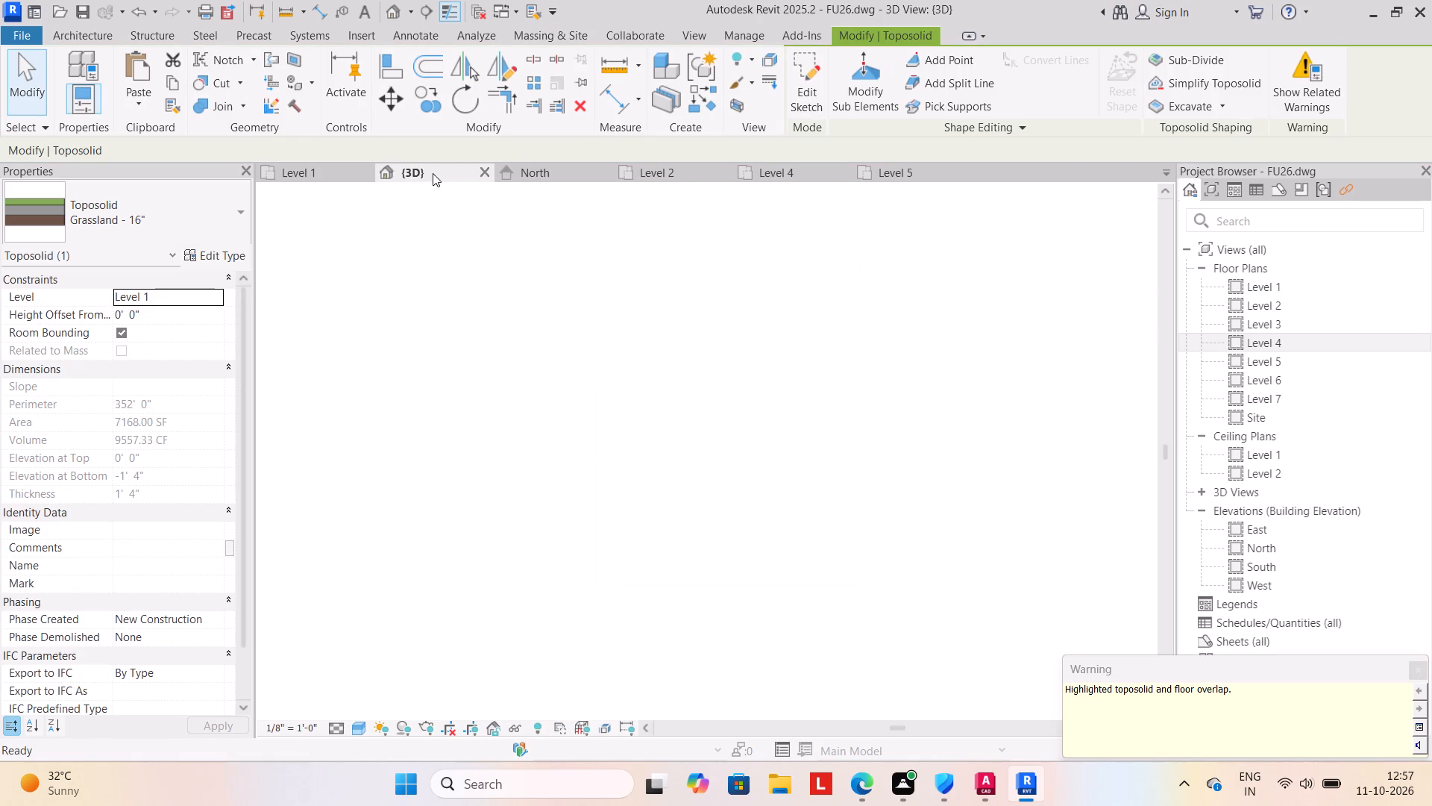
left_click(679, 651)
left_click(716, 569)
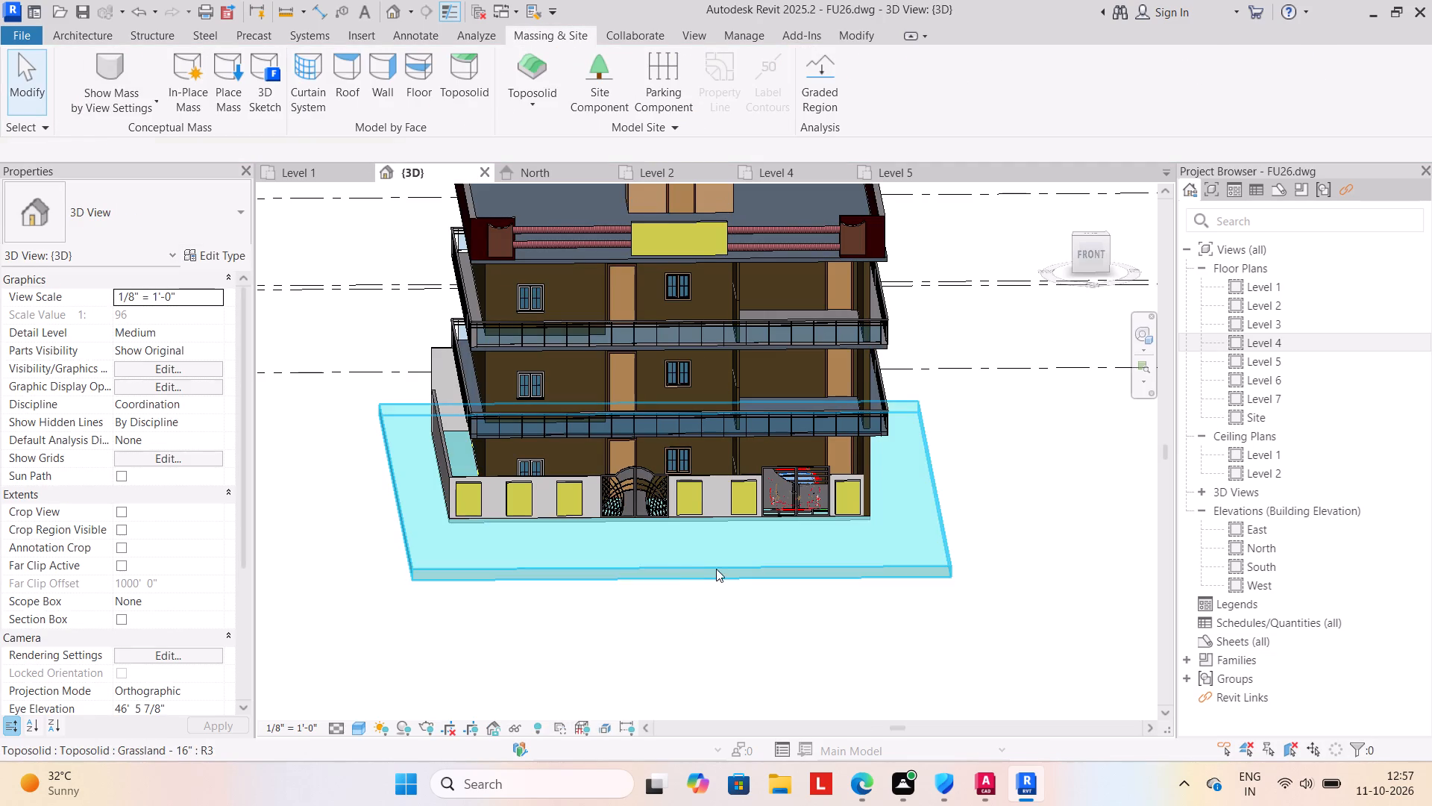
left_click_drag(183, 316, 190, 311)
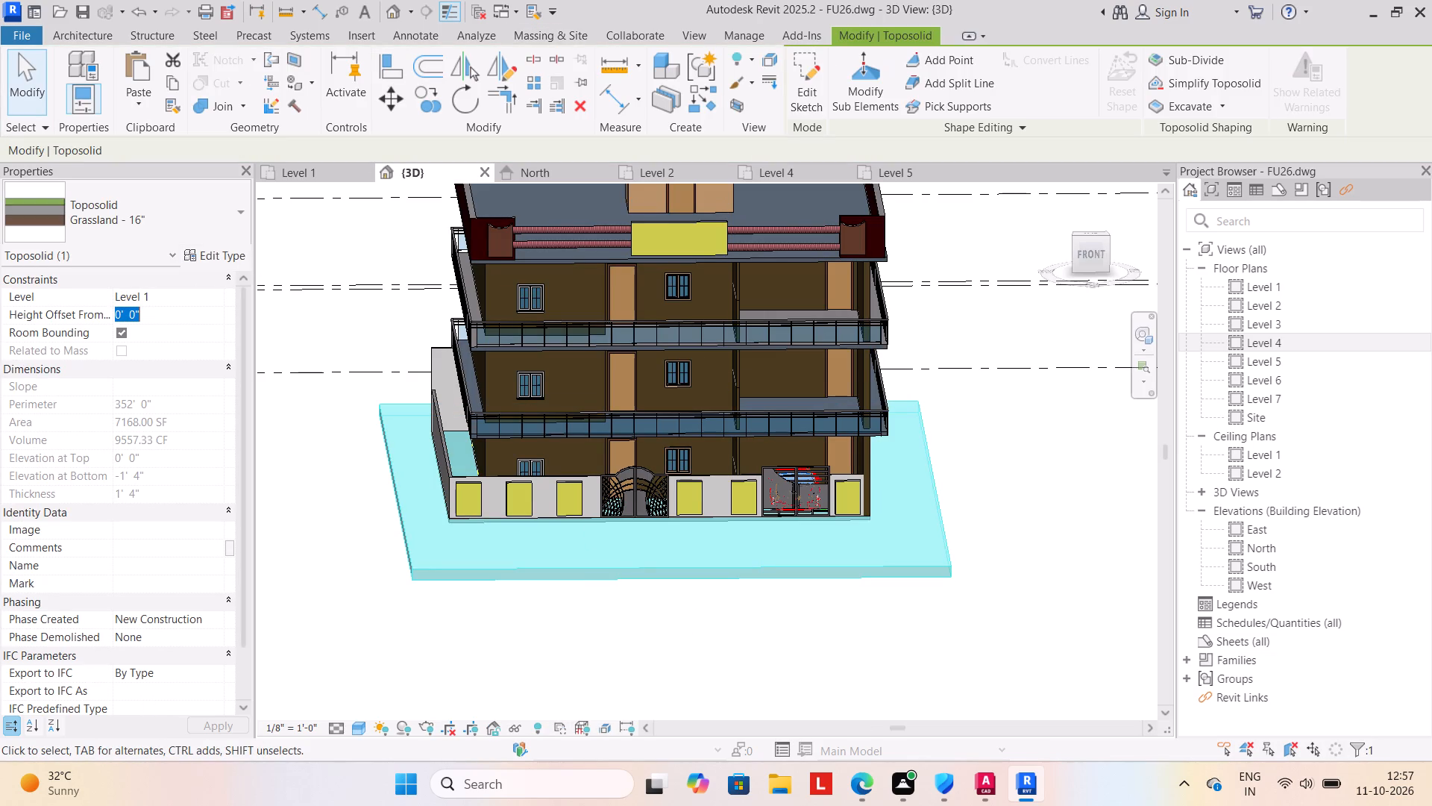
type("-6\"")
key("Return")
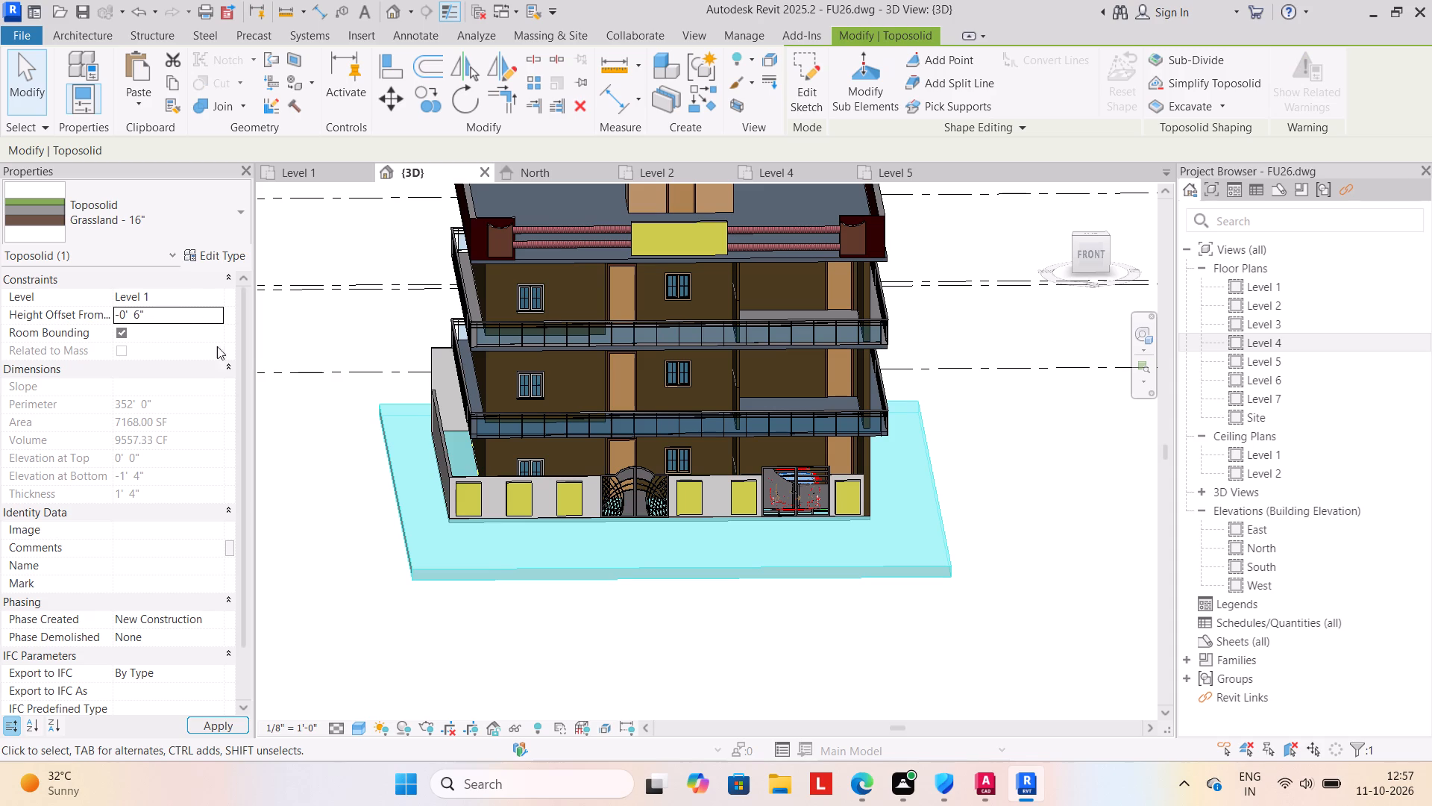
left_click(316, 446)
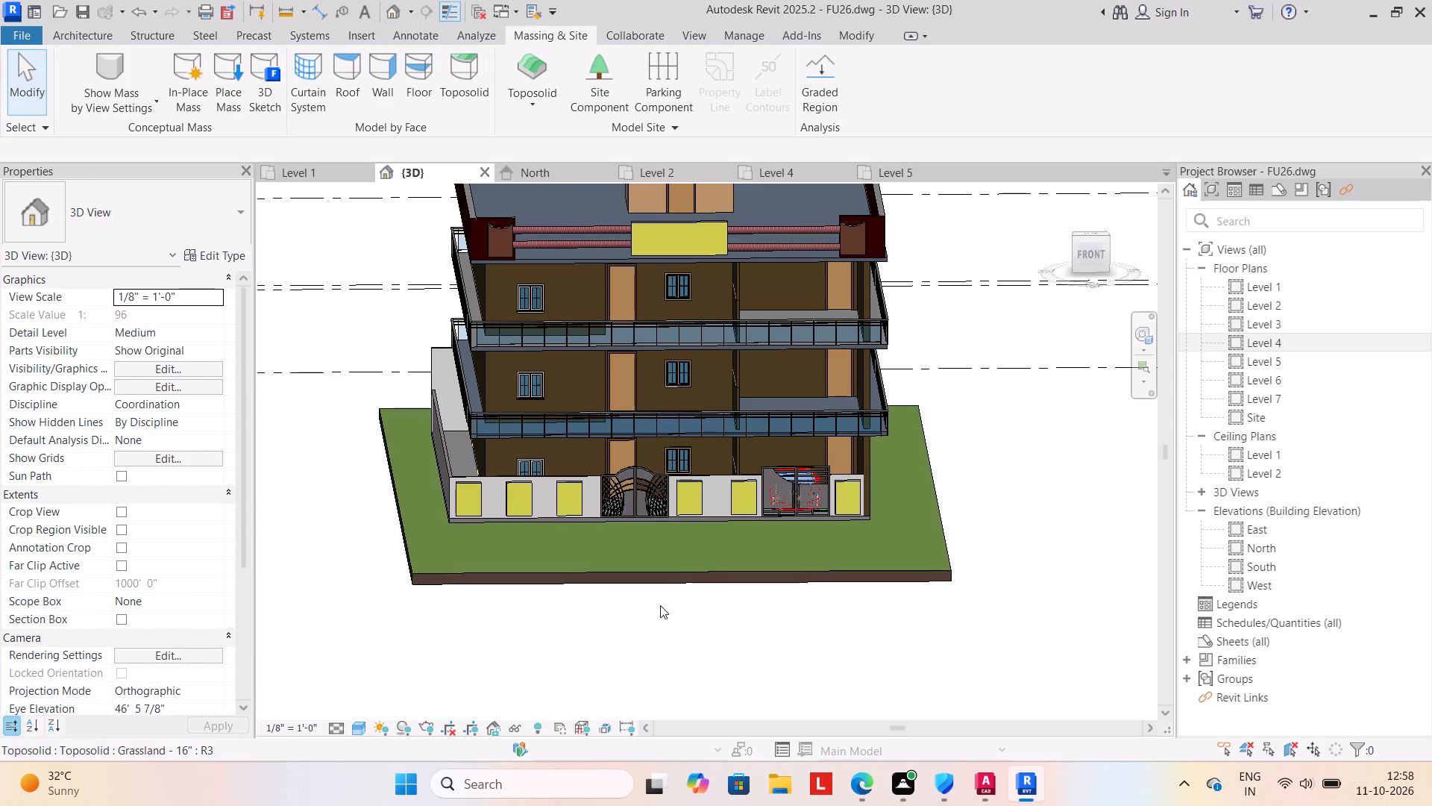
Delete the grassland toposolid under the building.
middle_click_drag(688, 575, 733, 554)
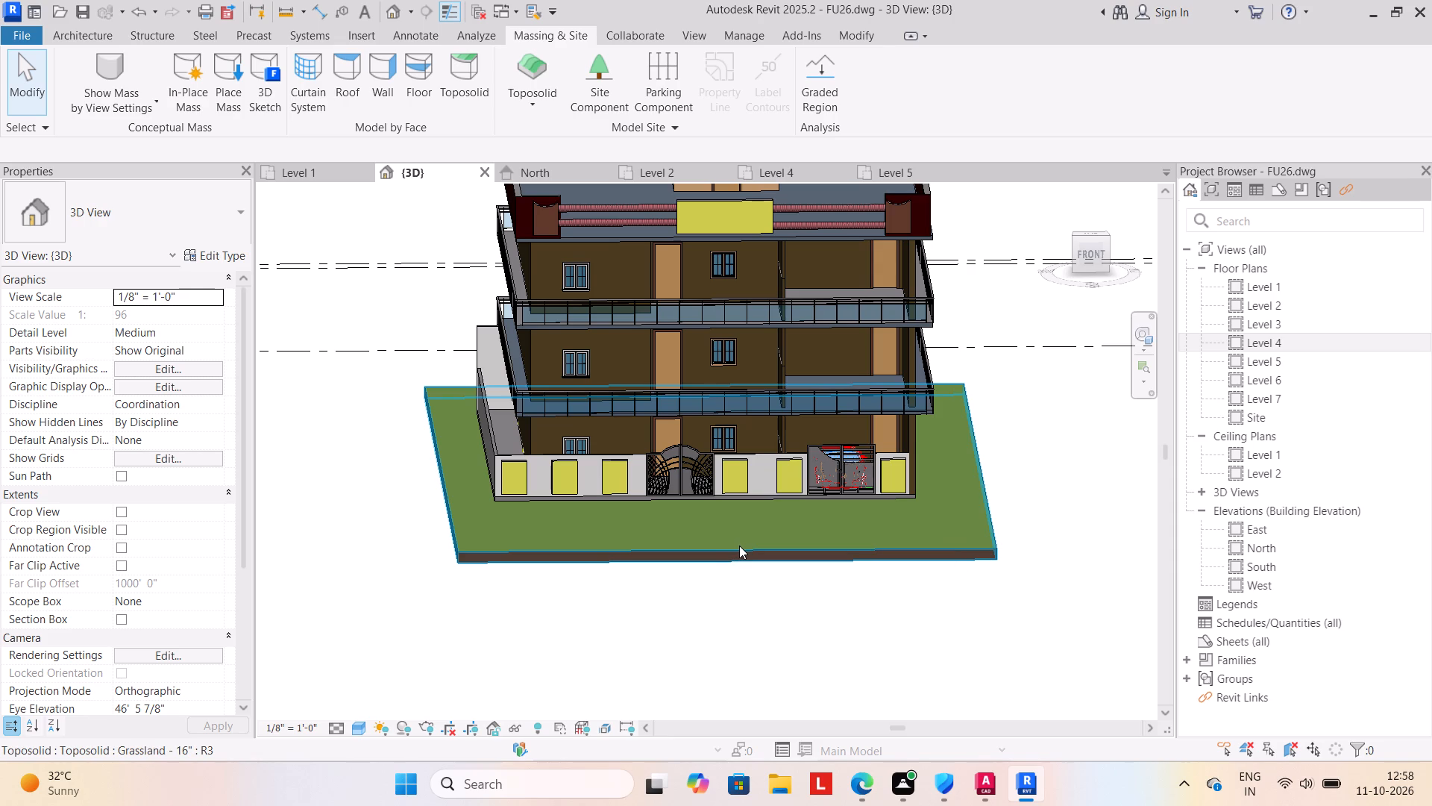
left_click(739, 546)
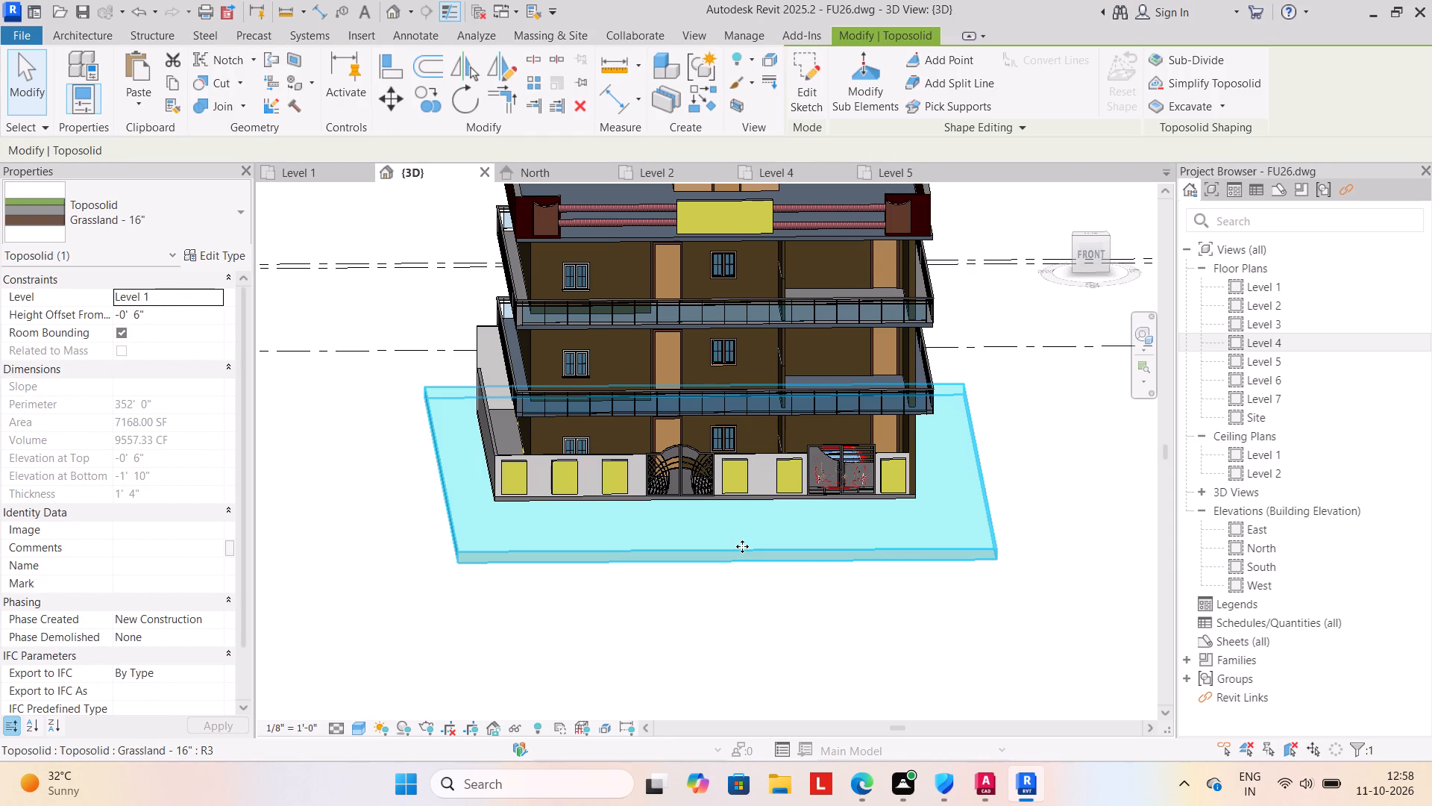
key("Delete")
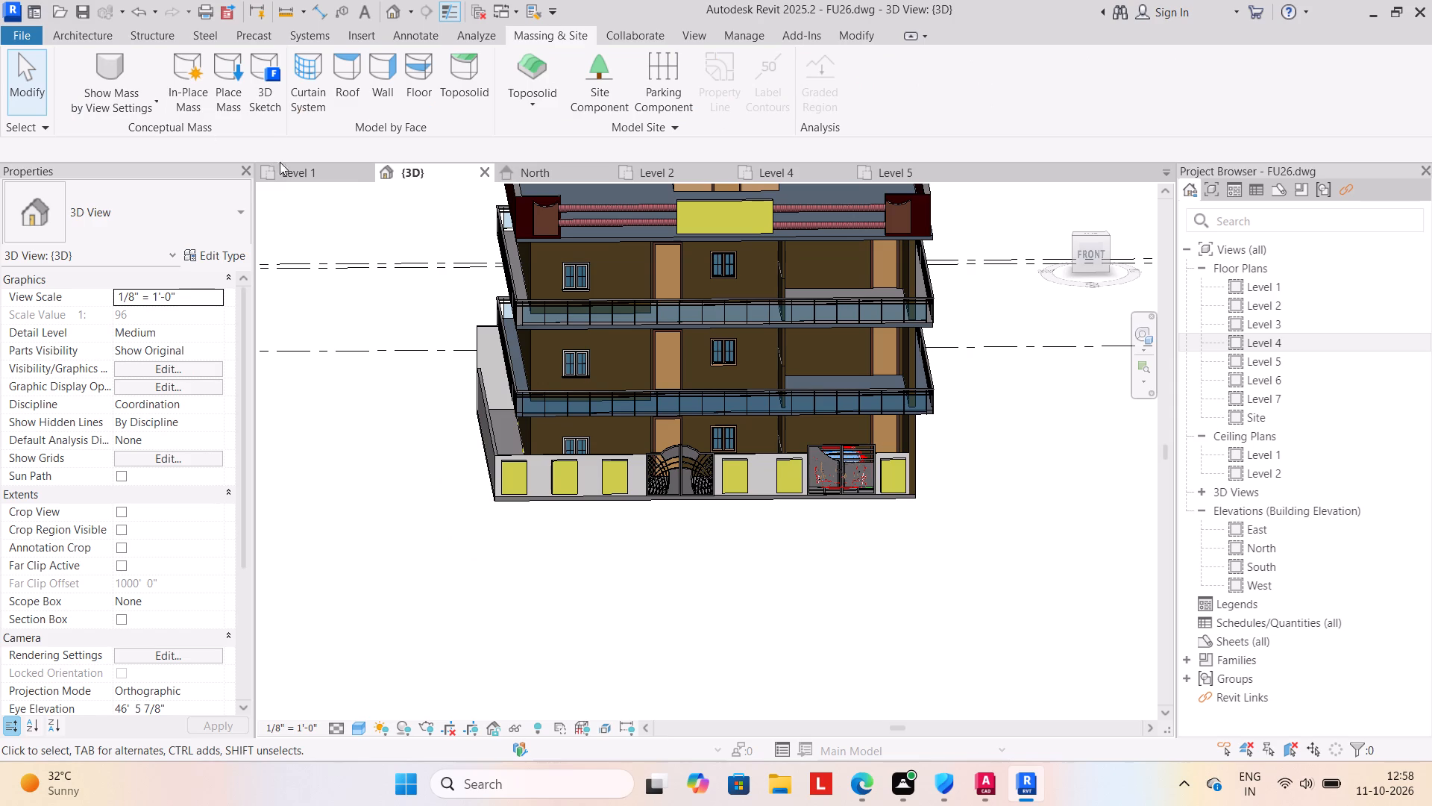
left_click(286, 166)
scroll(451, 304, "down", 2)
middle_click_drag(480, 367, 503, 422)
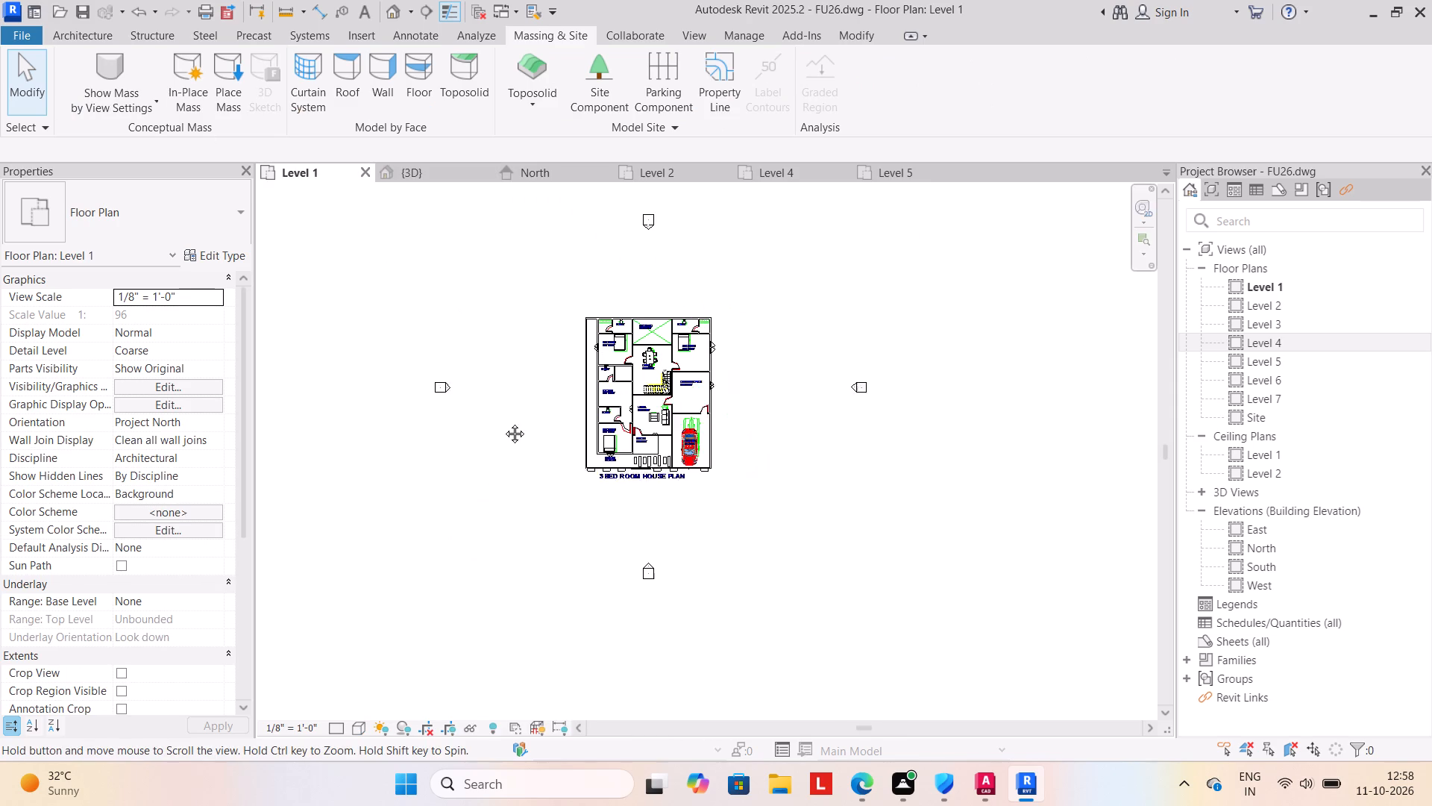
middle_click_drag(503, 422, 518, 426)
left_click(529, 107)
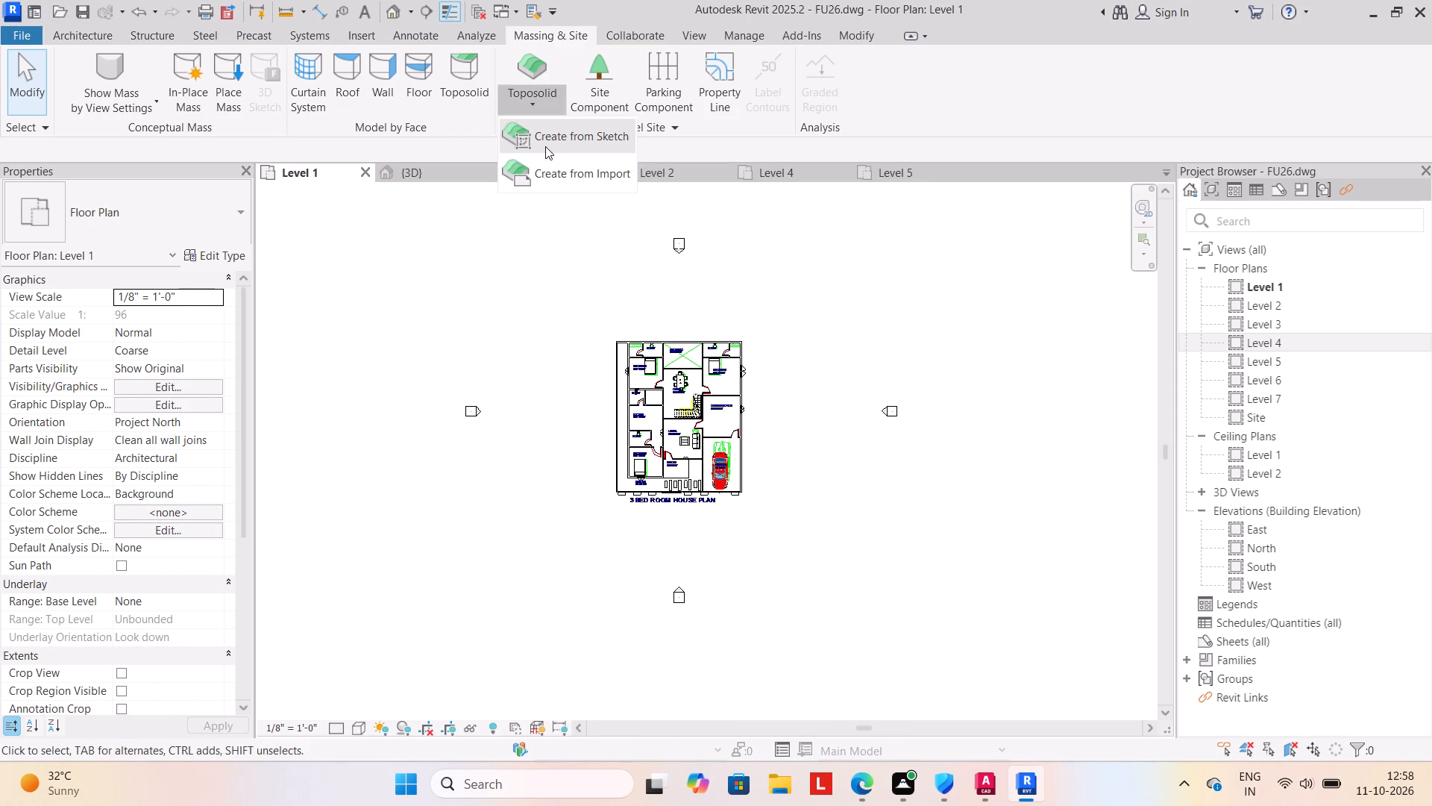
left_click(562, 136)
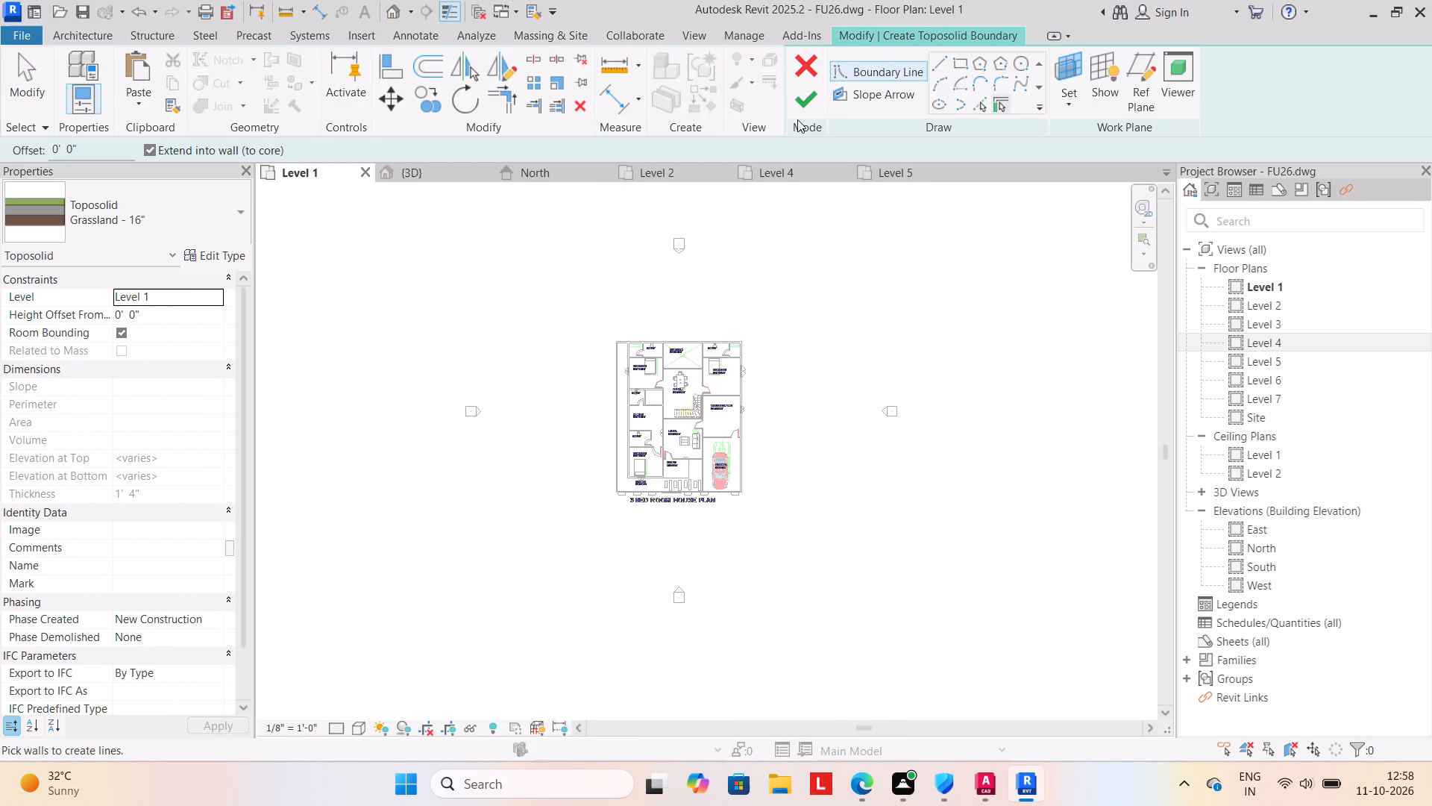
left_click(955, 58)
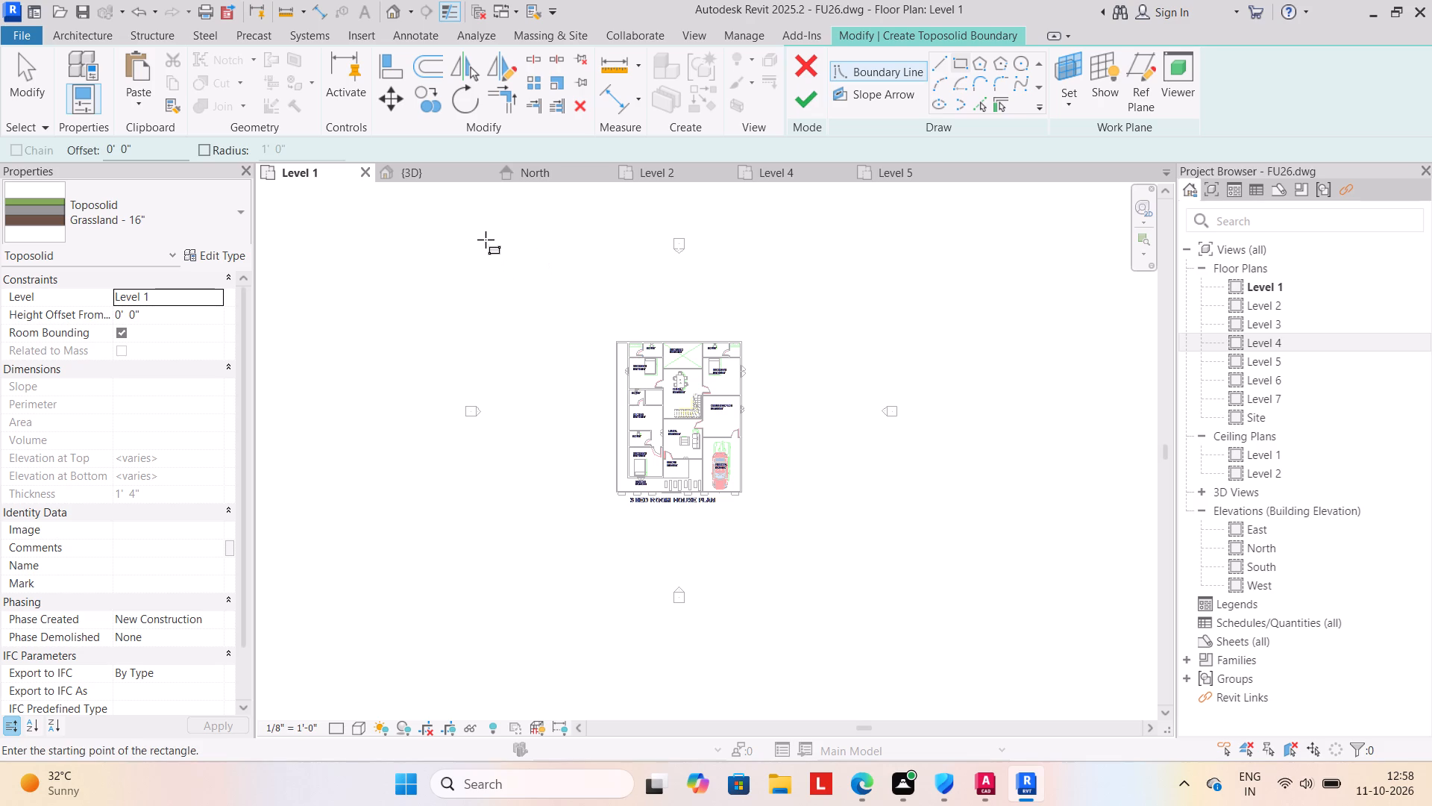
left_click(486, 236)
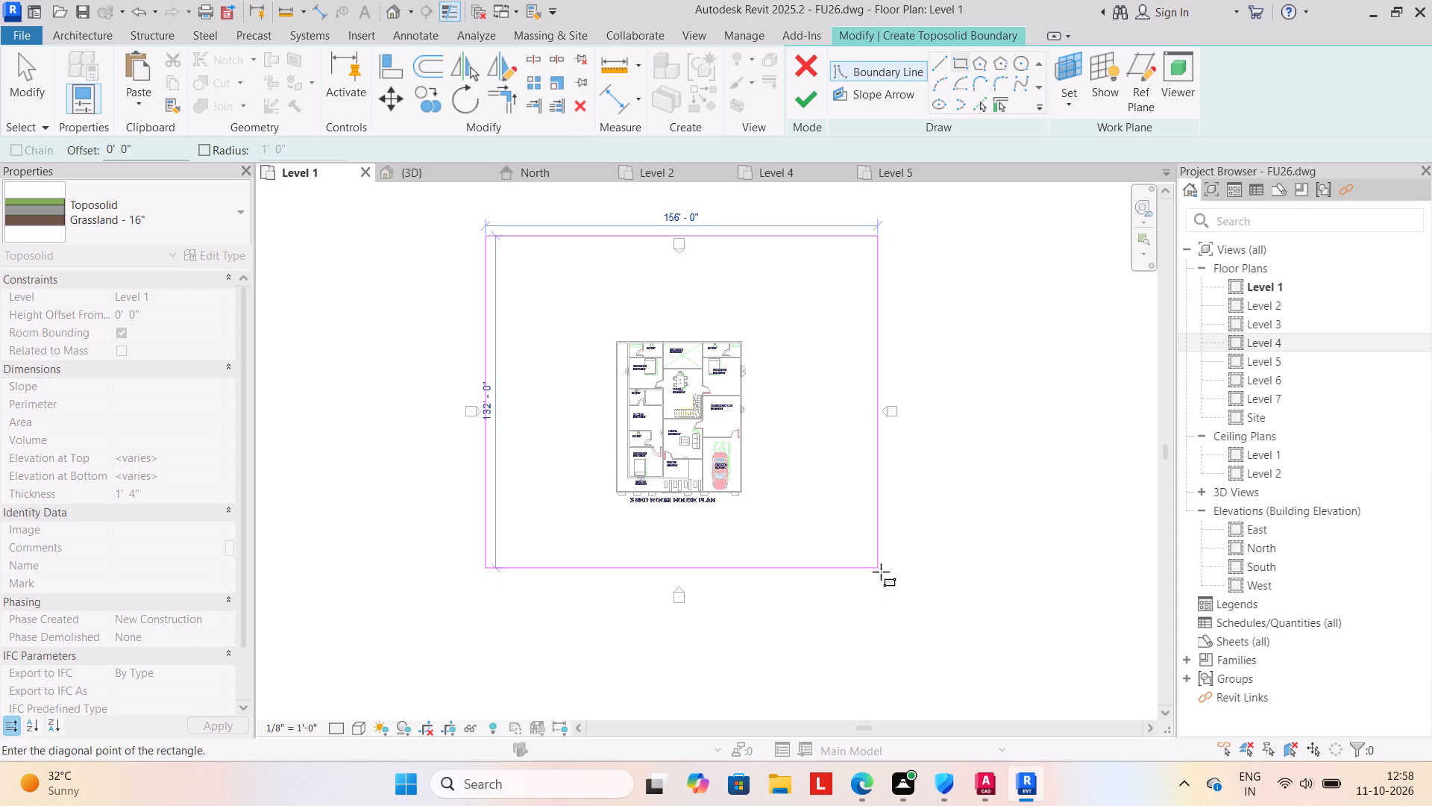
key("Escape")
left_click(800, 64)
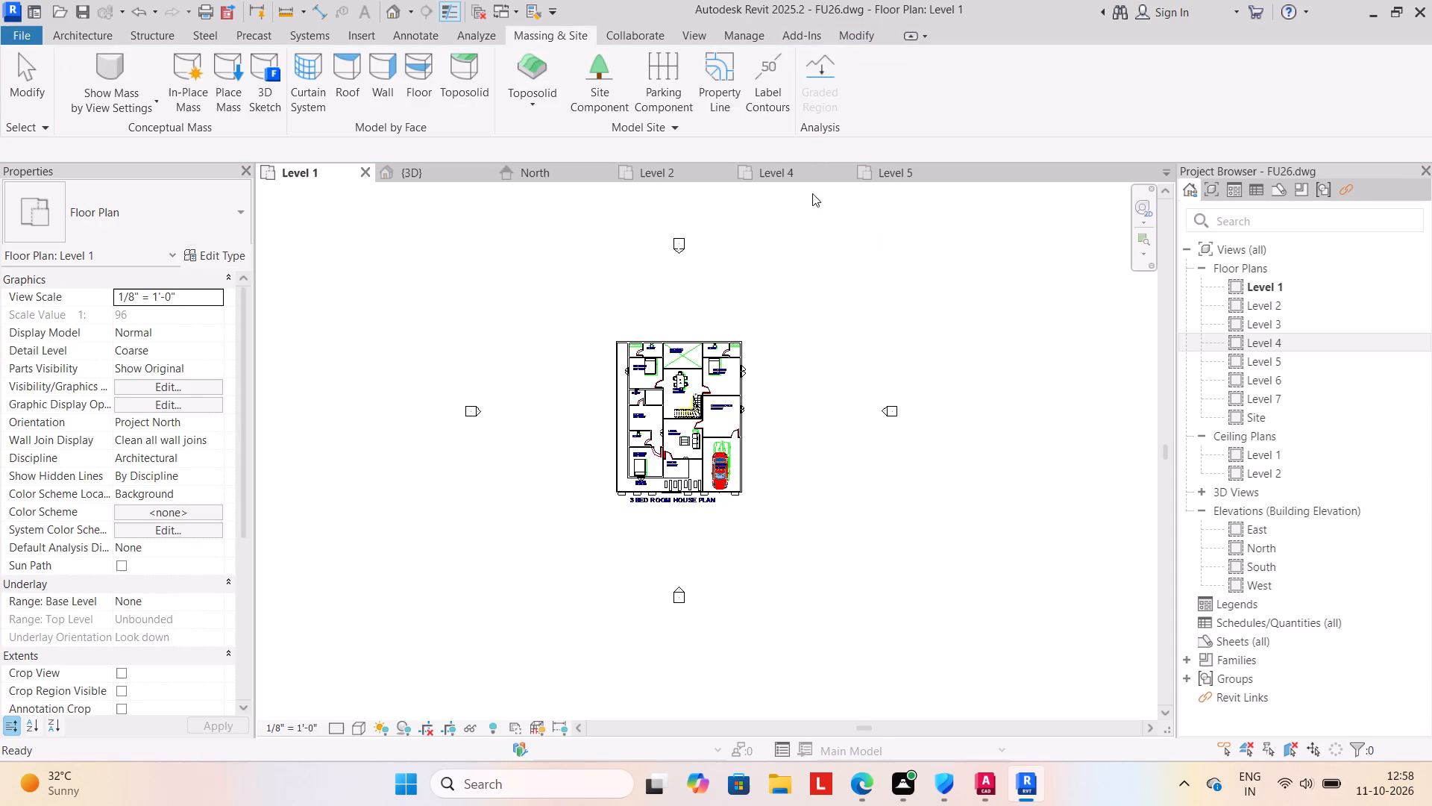
On Level 1, move the east elevation marker farther out from the building with the Move tool.
left_click(870, 380)
left_click_drag(870, 380, 914, 448)
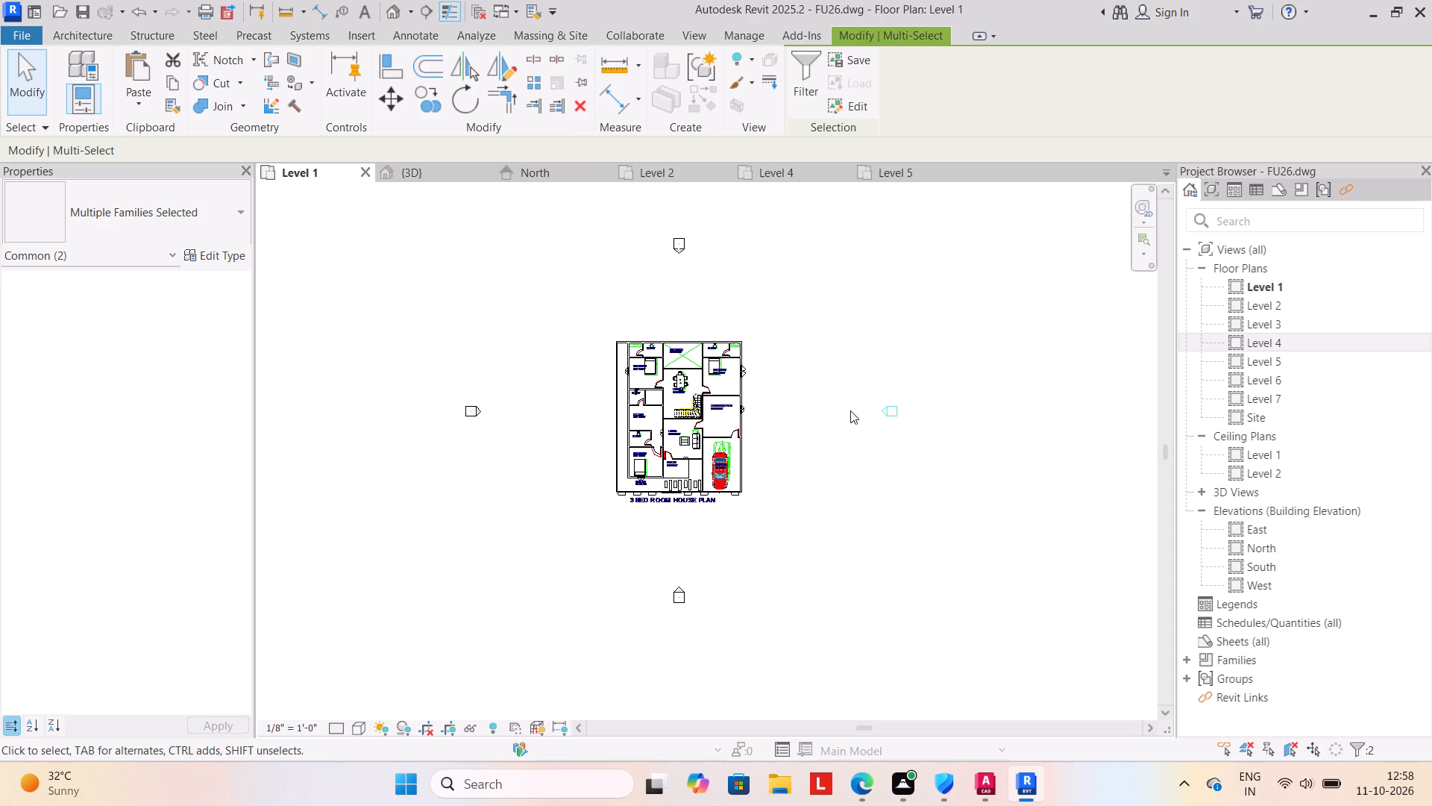
left_click(388, 99)
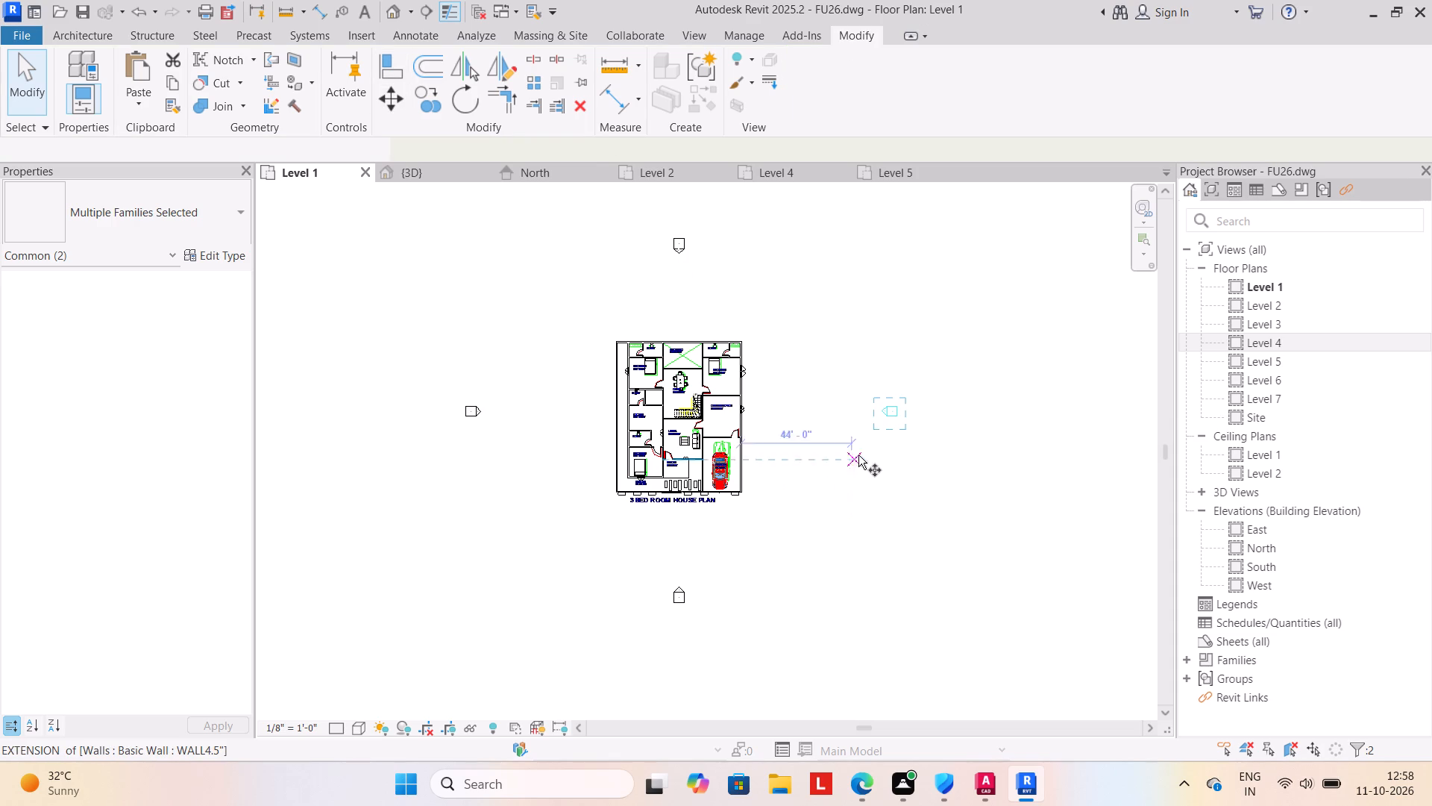
left_click(898, 420)
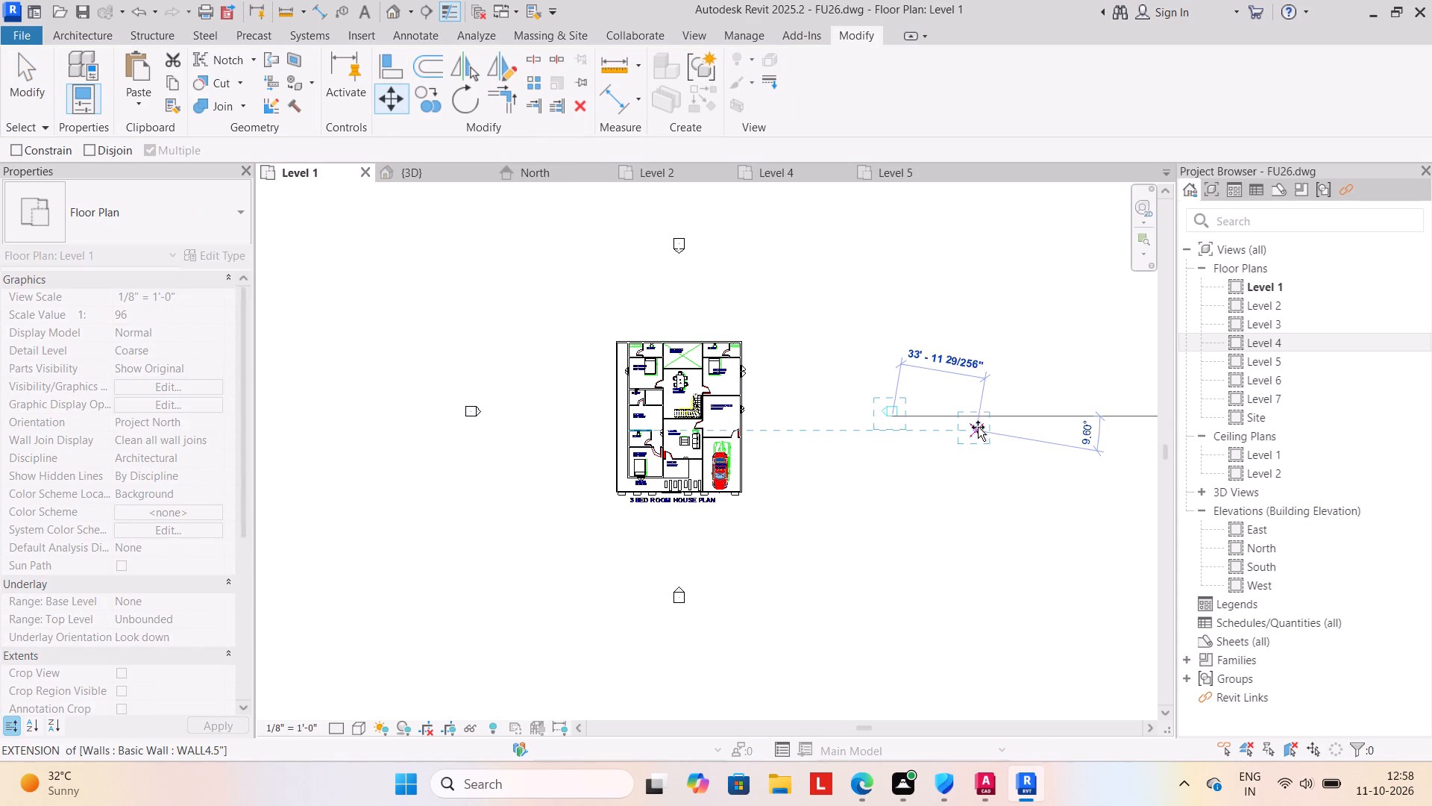
left_click(993, 420)
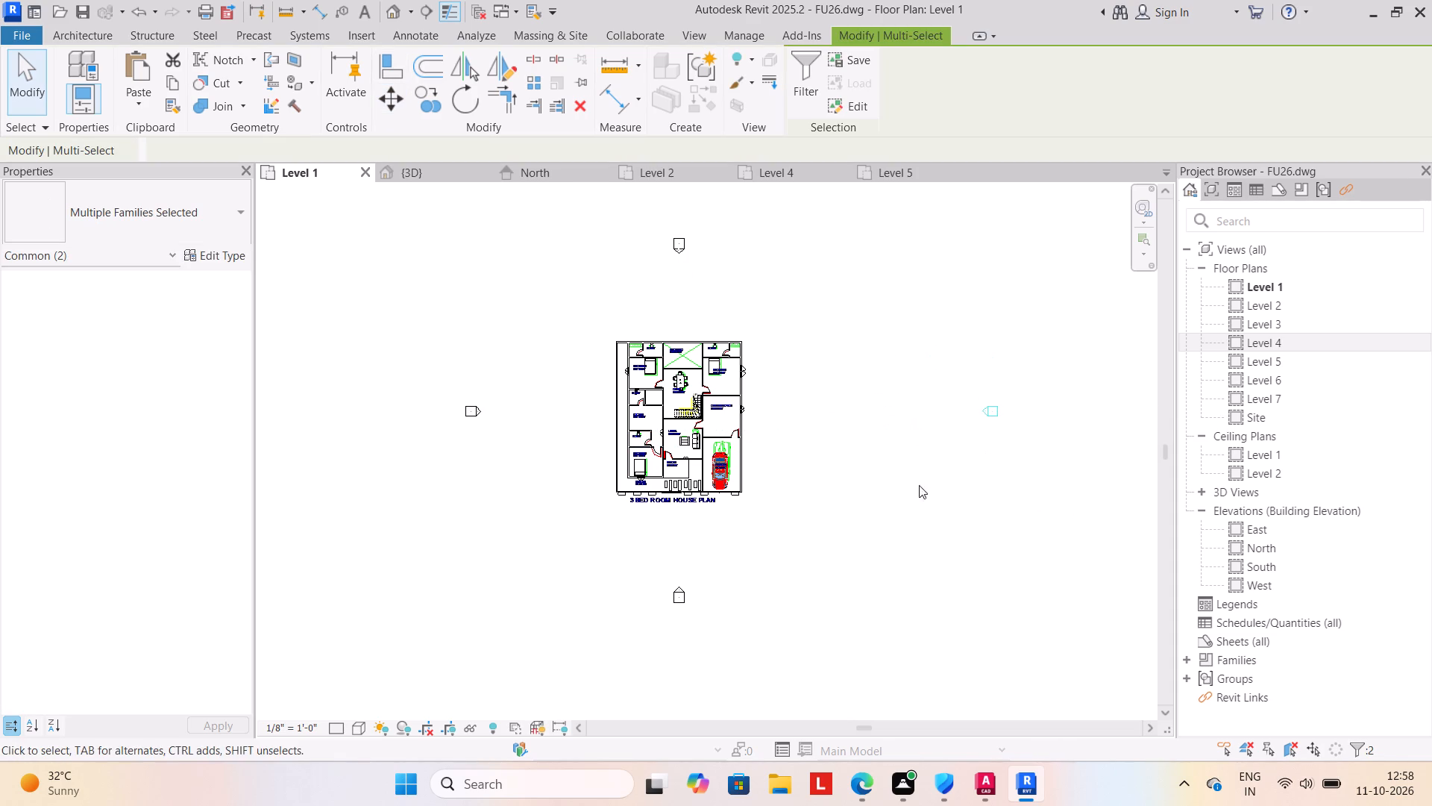
key("Escape")
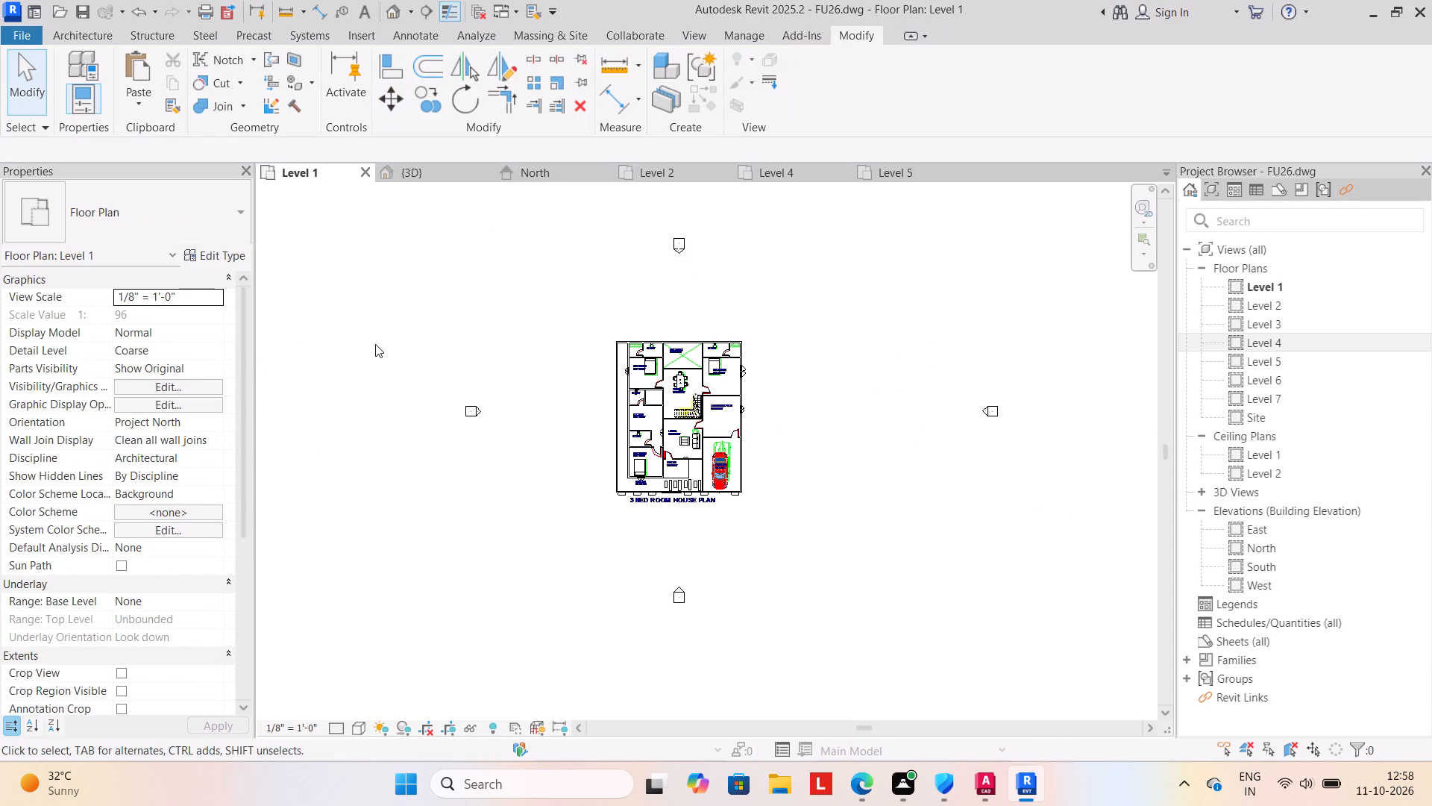
Move the west elevation marker horizontally farther out from the building with the Move tool.
left_click(409, 349)
left_click_drag(410, 348, 518, 457)
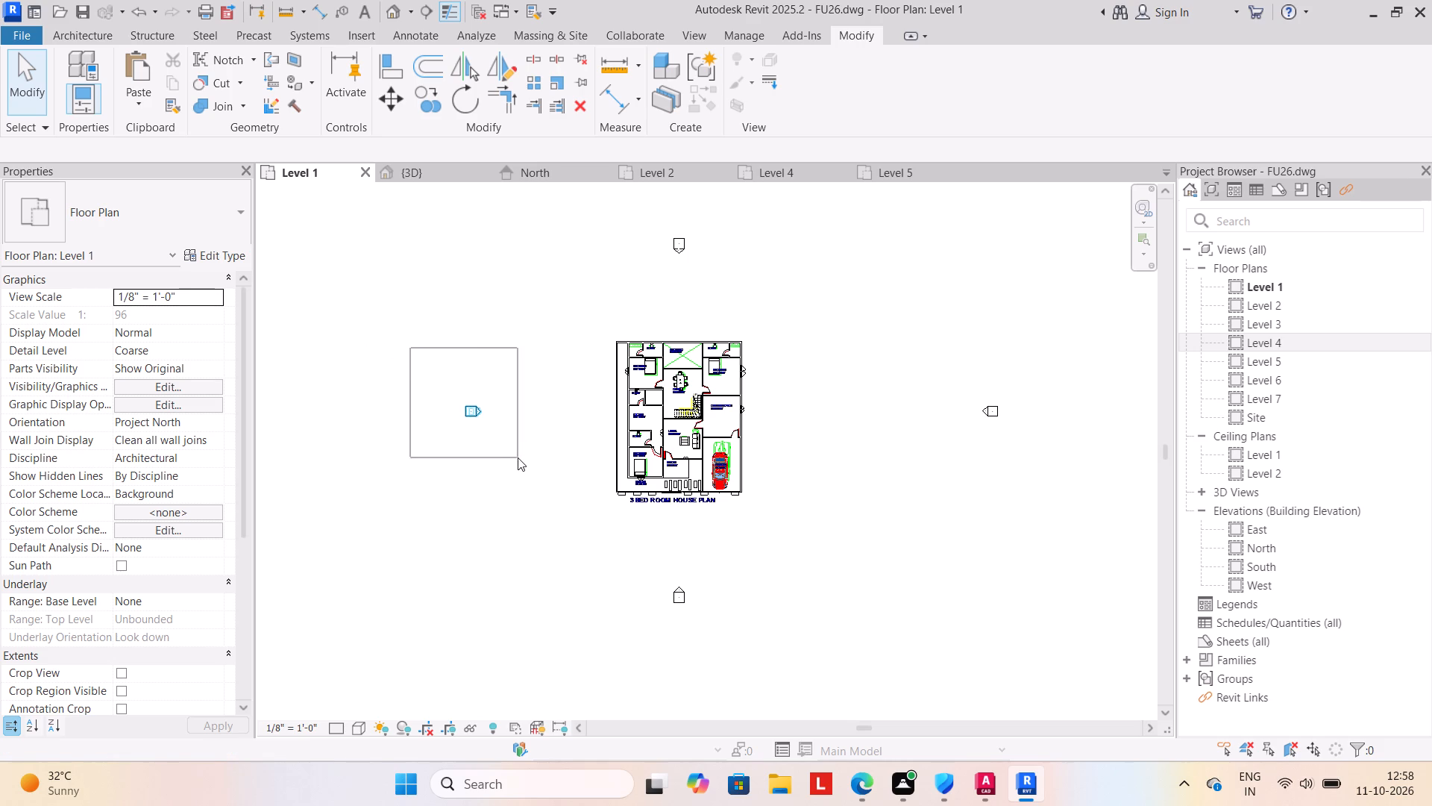
left_click_drag(518, 457, 518, 457)
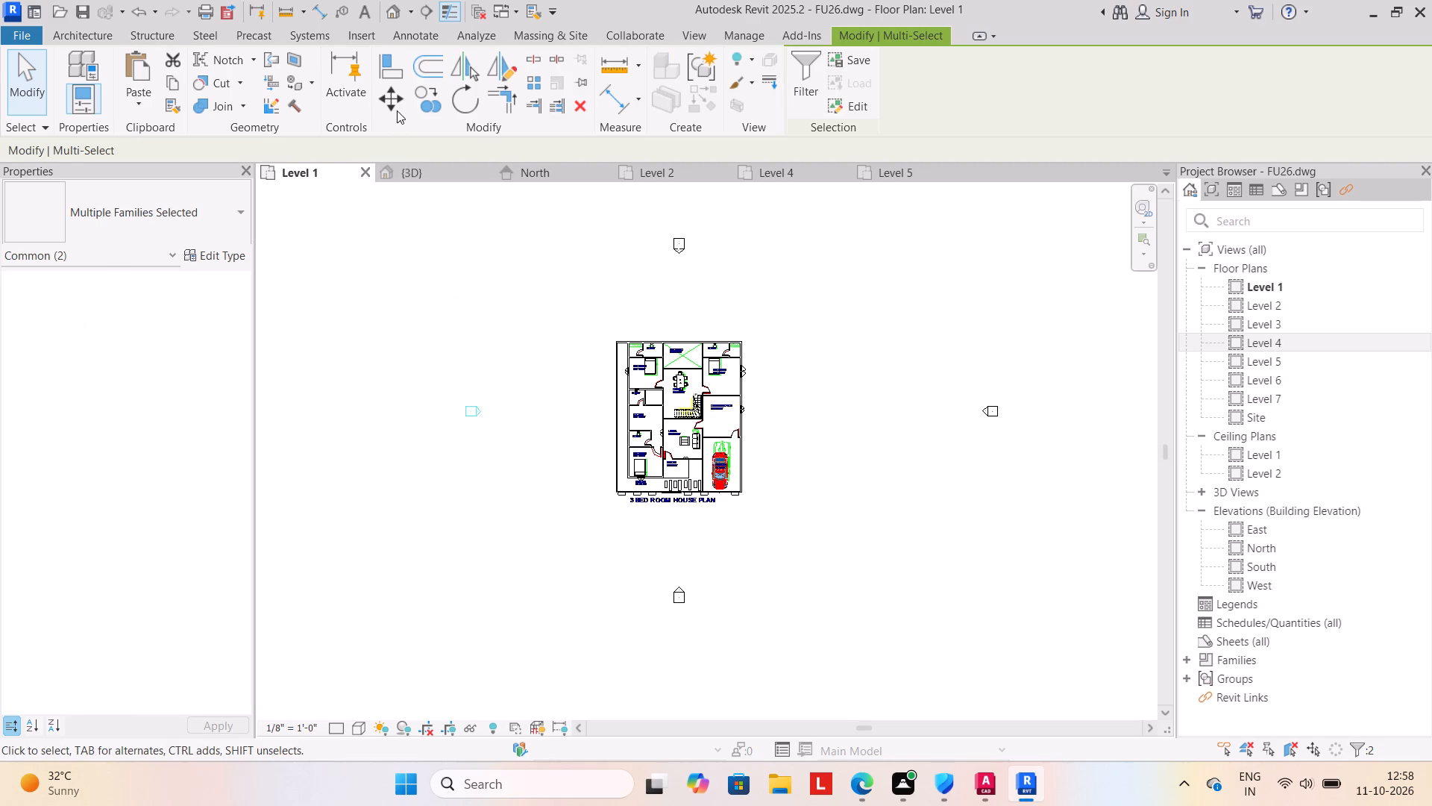
left_click(390, 92)
left_click(474, 414)
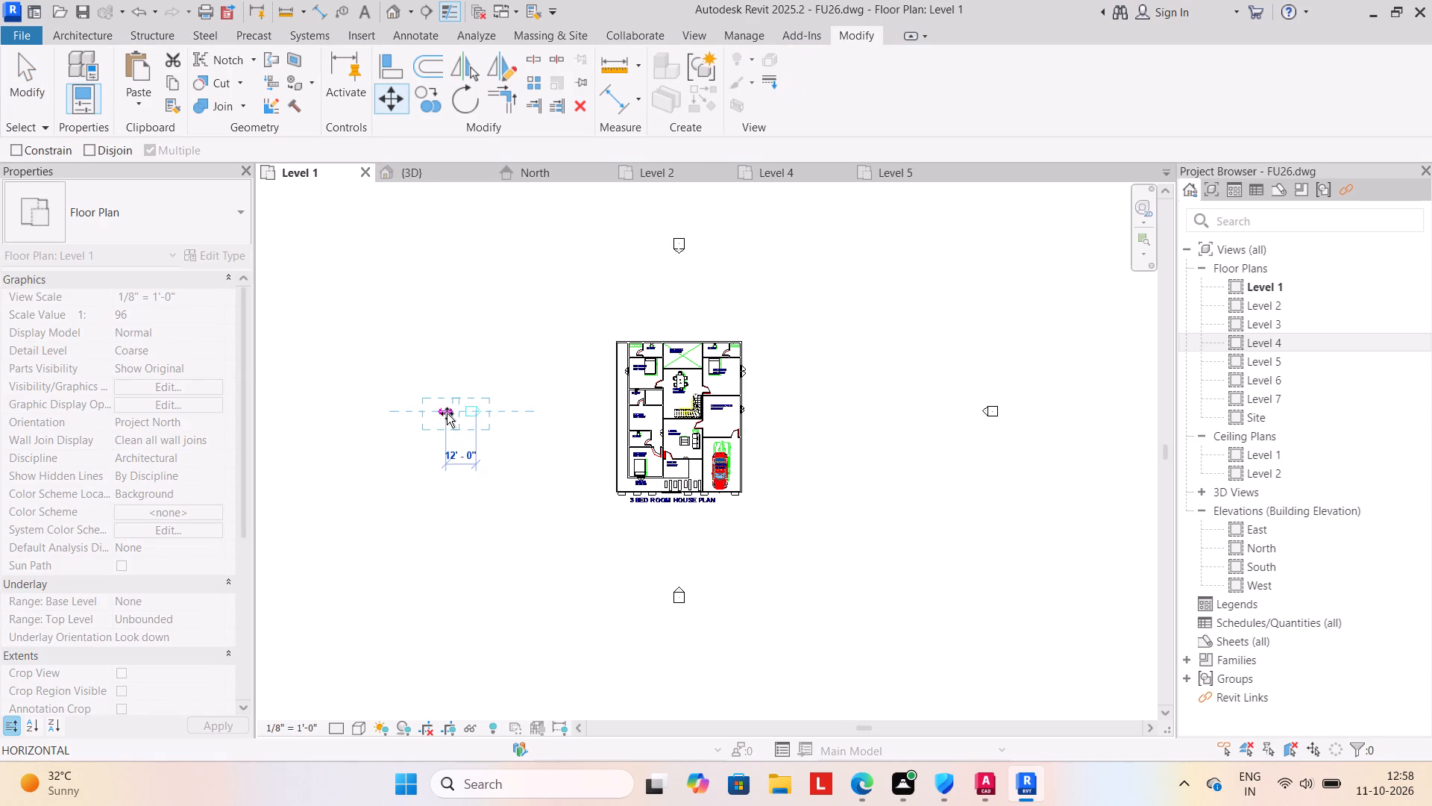
left_click(425, 409)
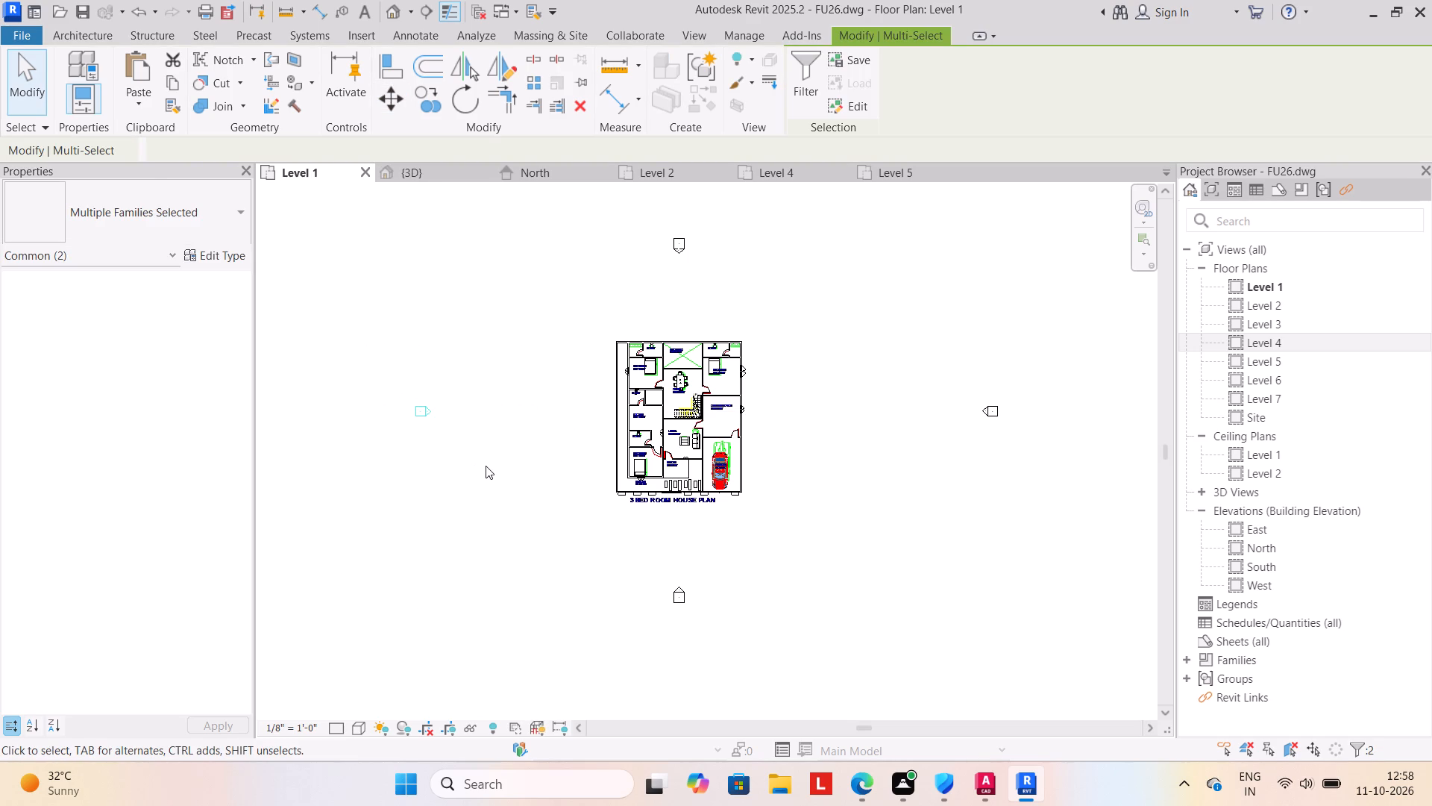
key("Escape")
Move the south elevation marker about 28' farther away from the front of the building.
left_click(653, 563)
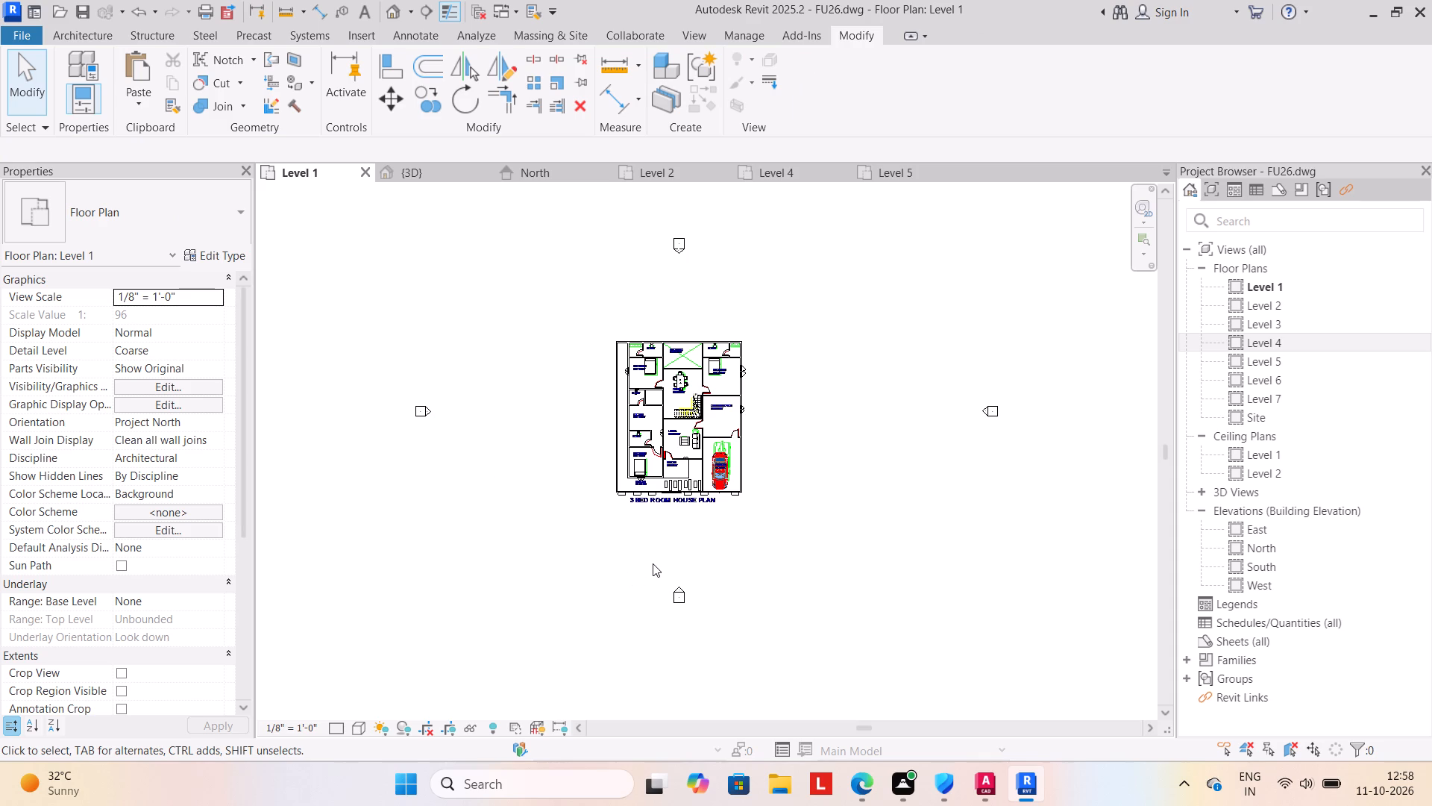
left_click_drag(653, 563, 726, 639)
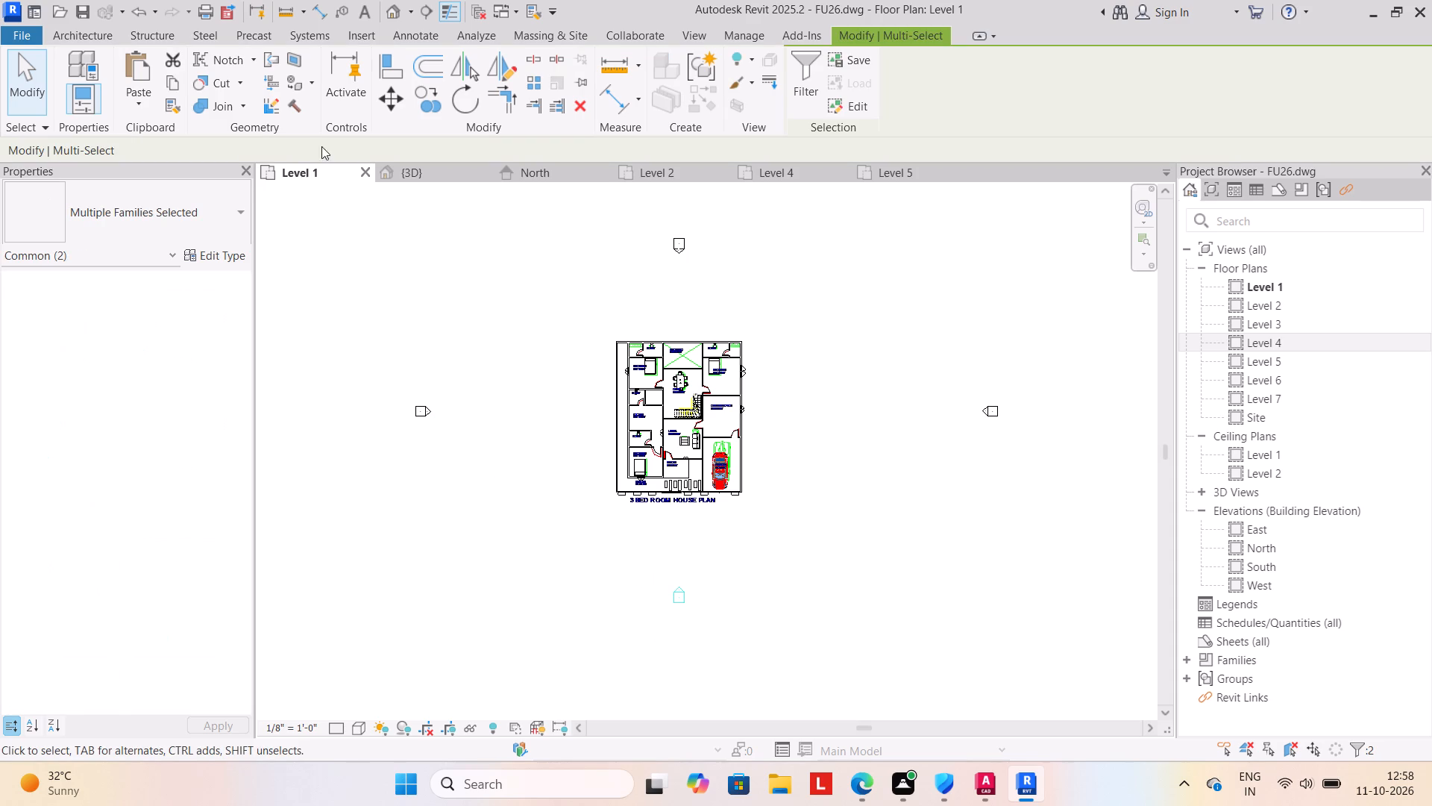
left_click(384, 97)
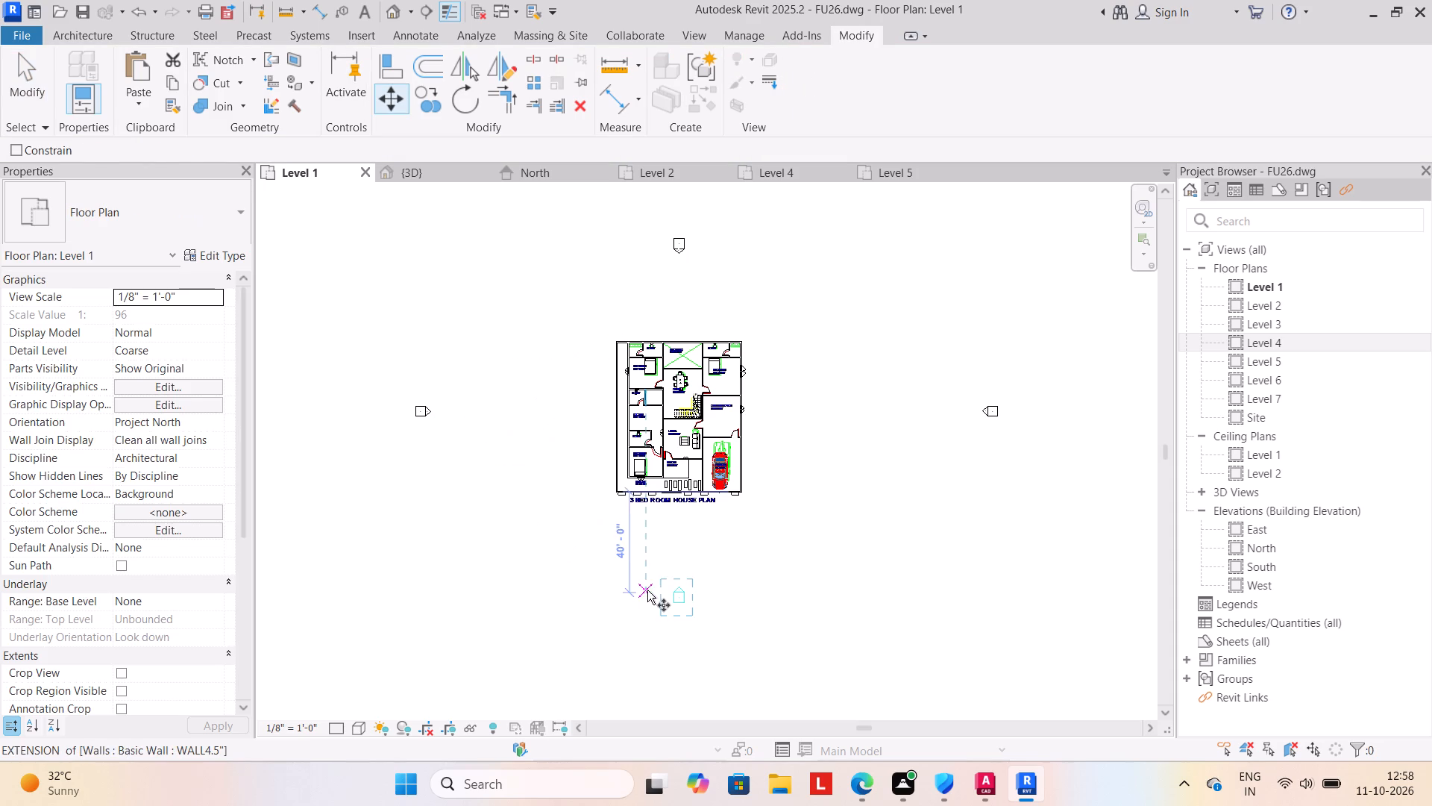
left_click(672, 600)
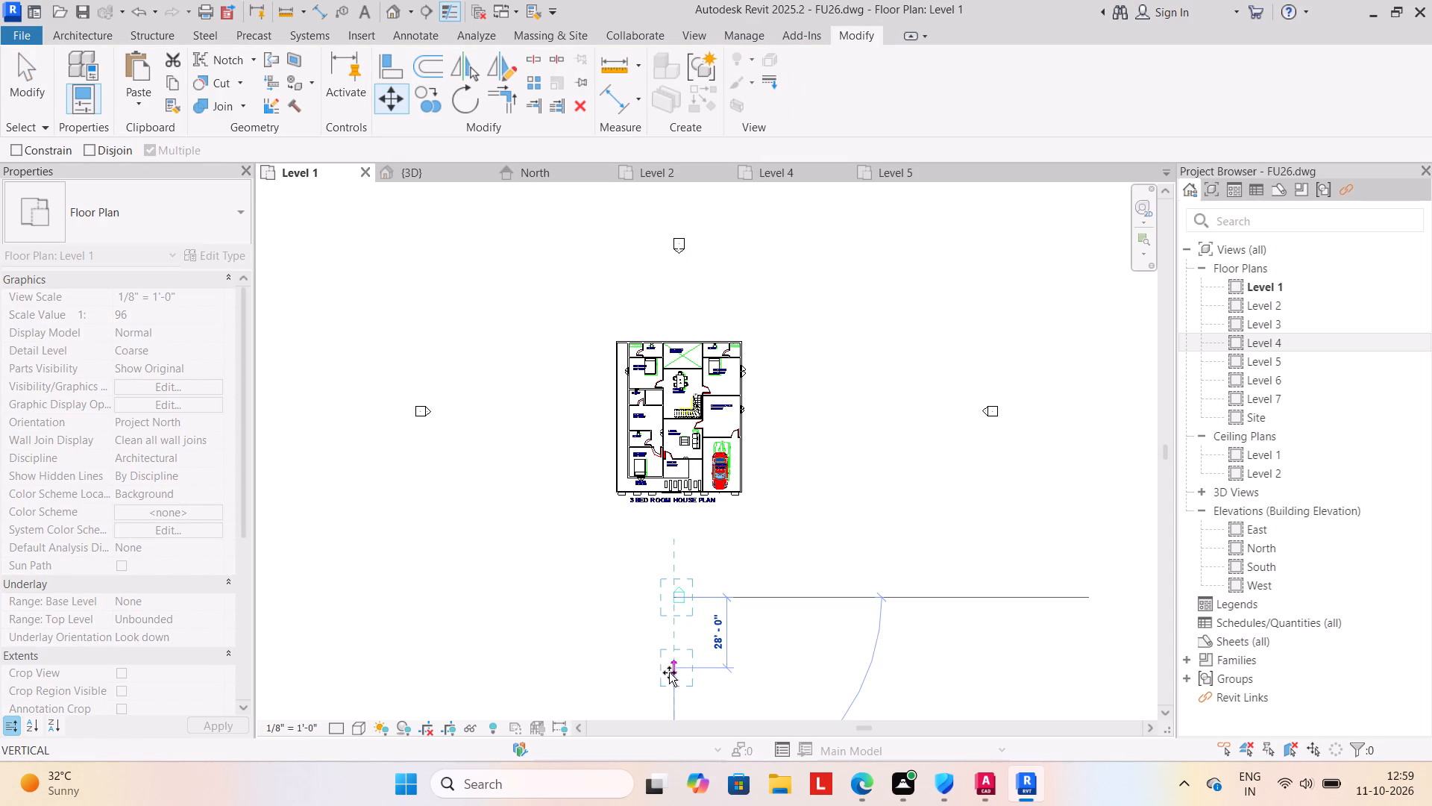
left_click(669, 672)
middle_click_drag(564, 385, 545, 447)
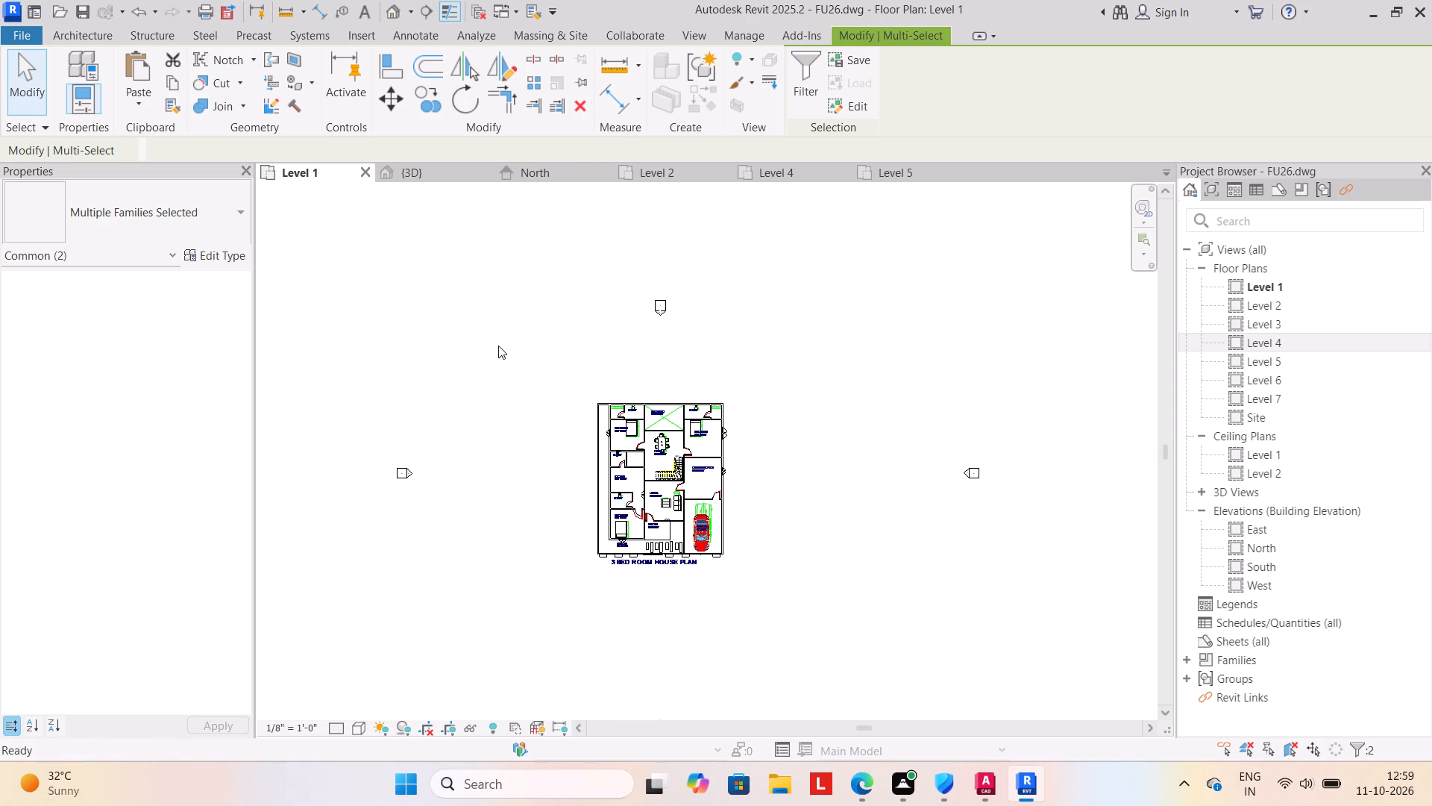
Move the north elevation marker 28' straight outward, away from the rear of the building.
scroll(510, 402, "down", 3)
middle_click_drag(513, 400, 520, 354)
key("Escape")
middle_click_drag(527, 346, 530, 354)
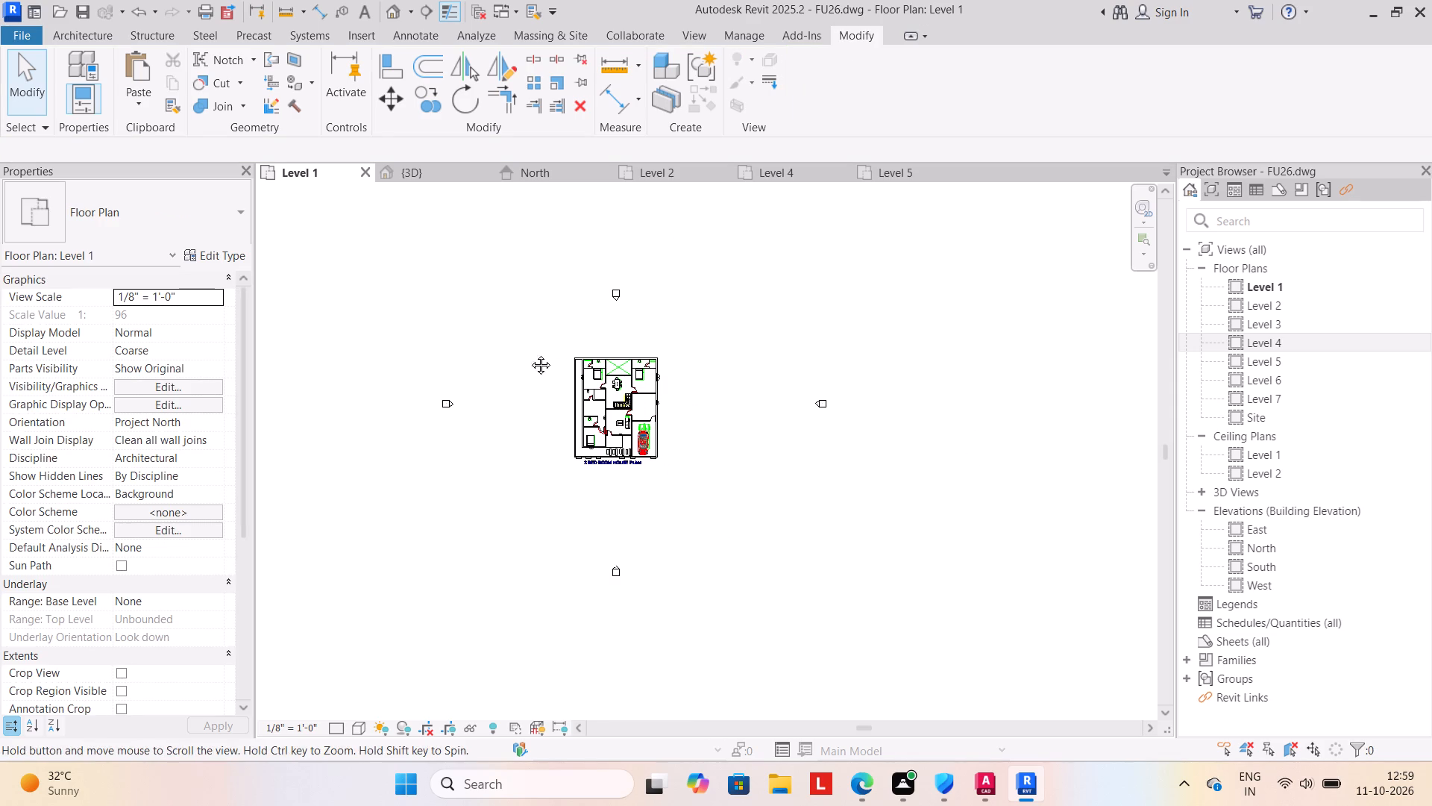
middle_click_drag(530, 354, 542, 407)
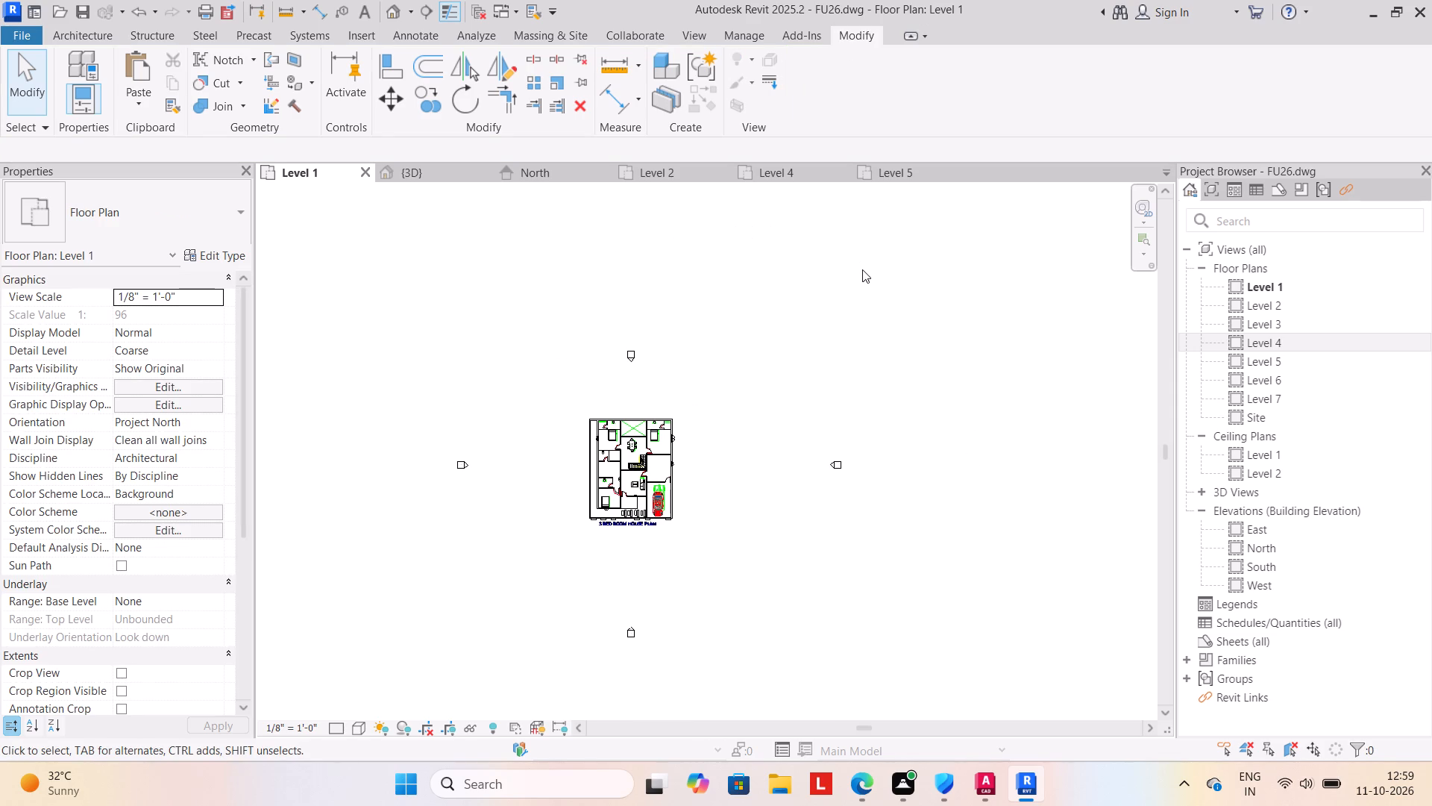
scroll(545, 346, "up", 3)
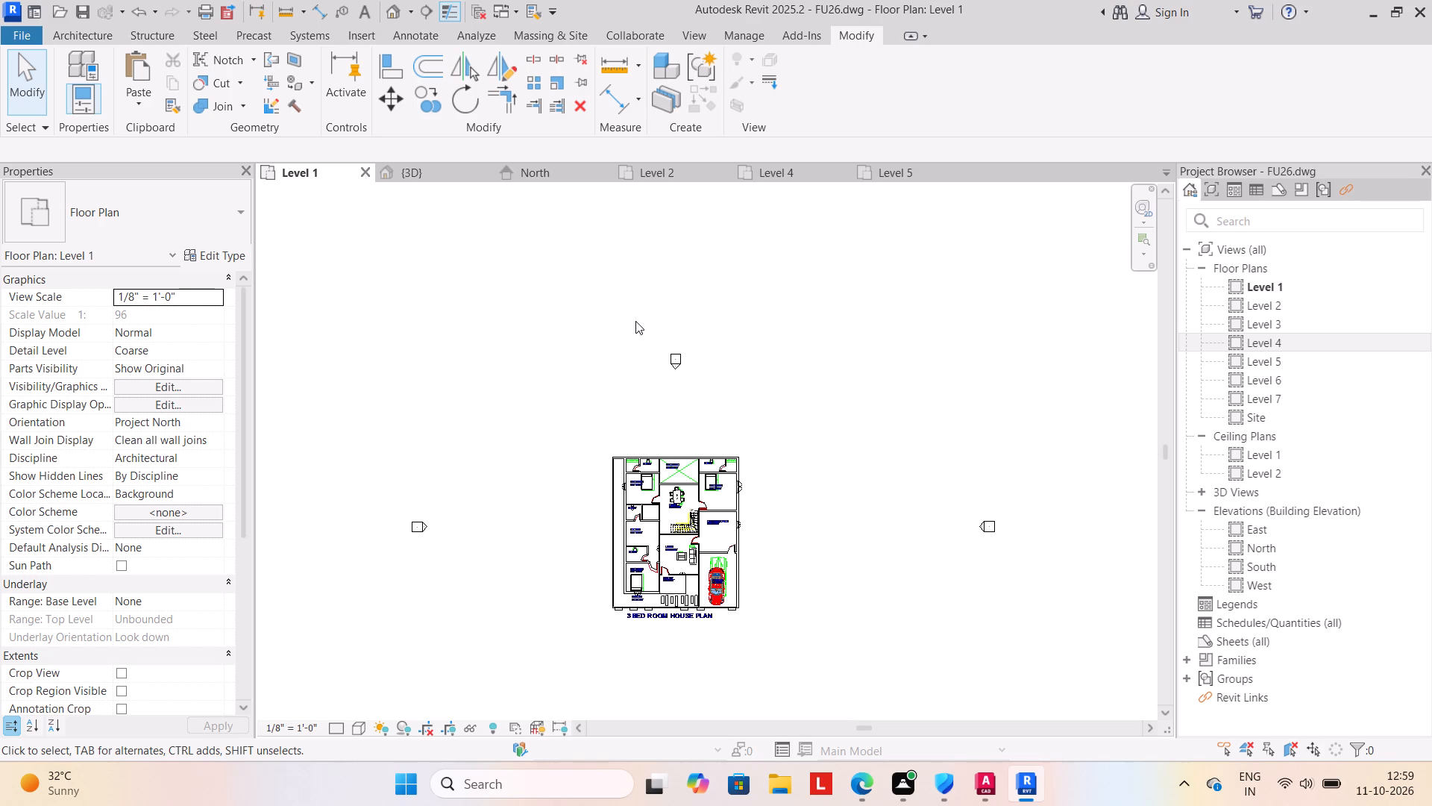
left_click(647, 311)
left_click_drag(647, 311, 737, 405)
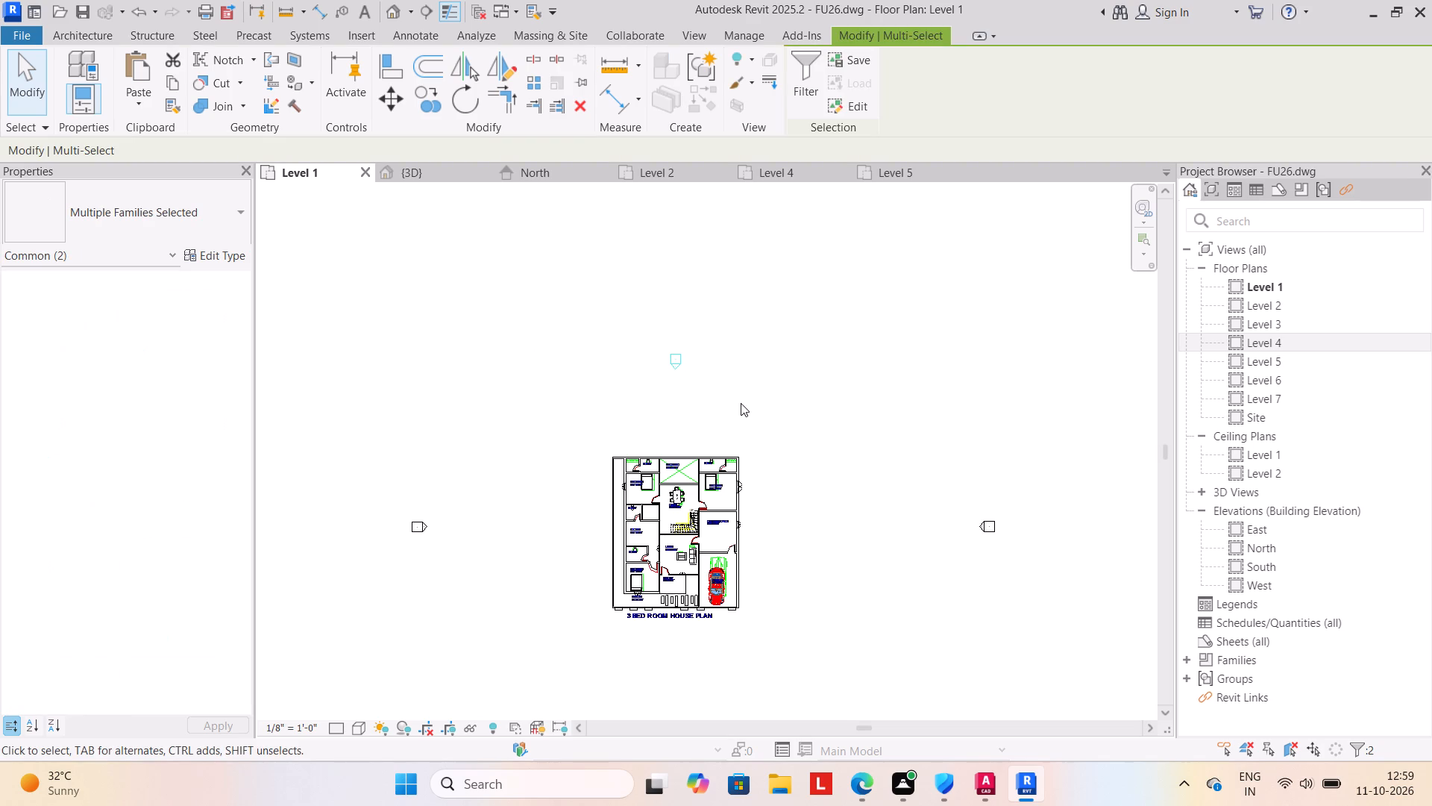
left_click(388, 93)
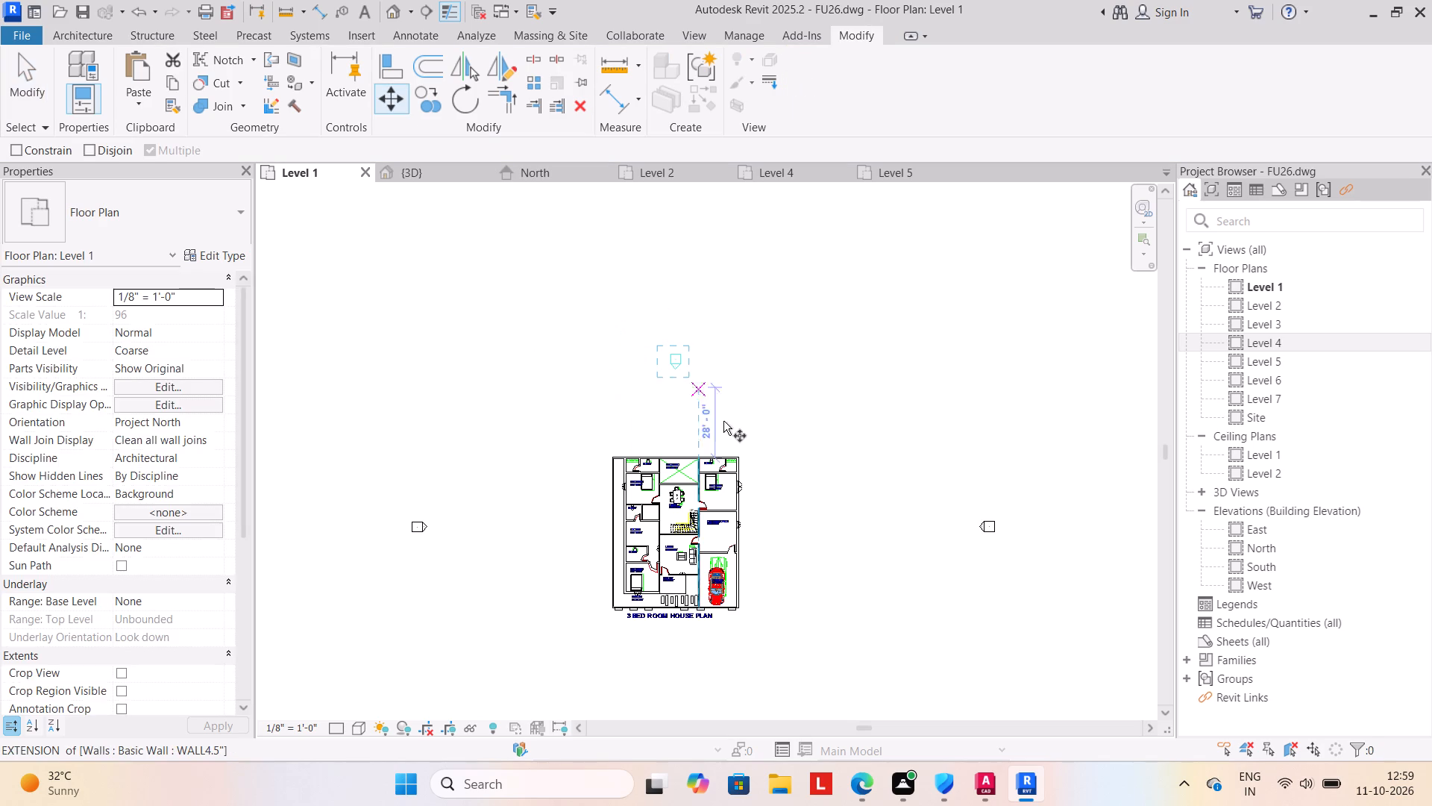
left_click(674, 375)
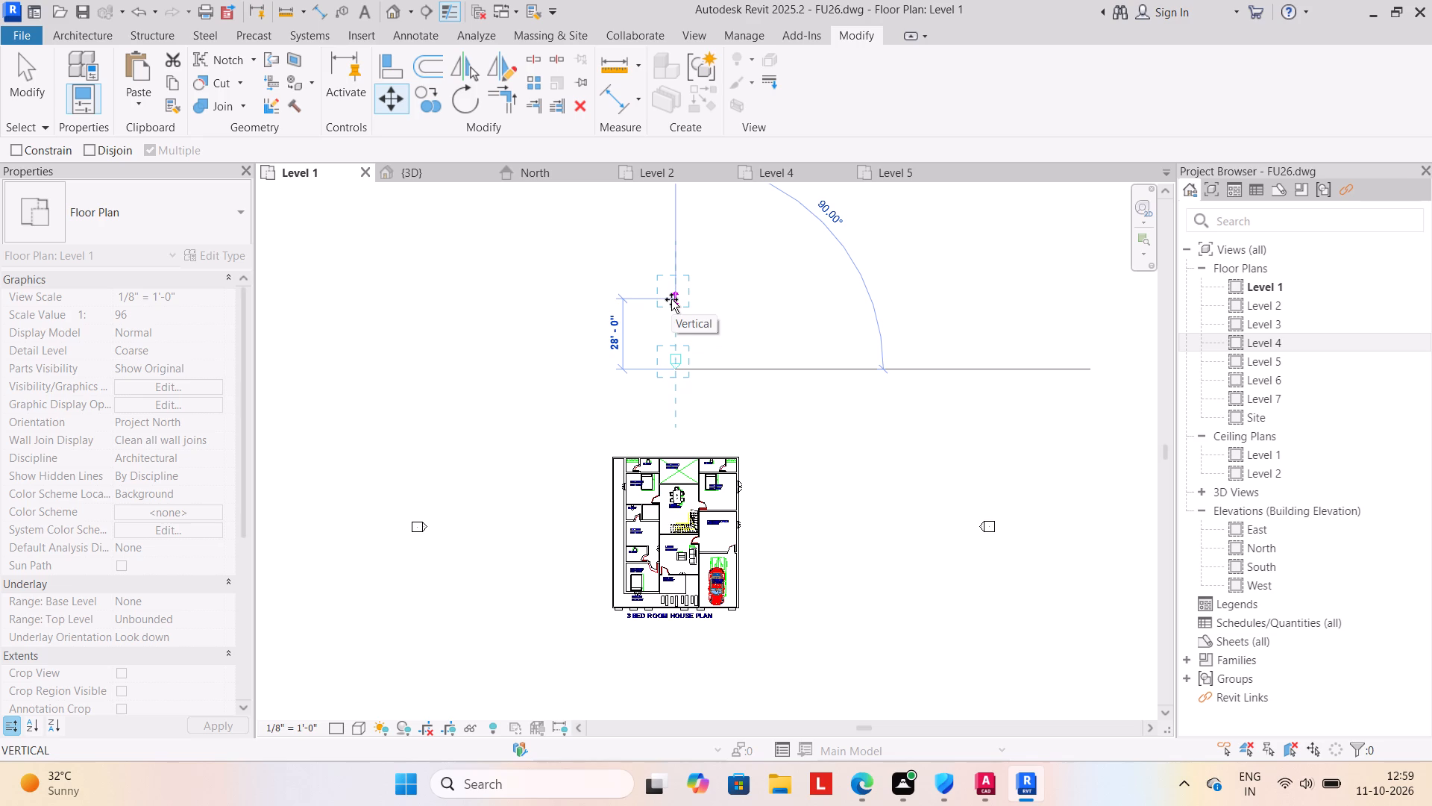
left_click(672, 296)
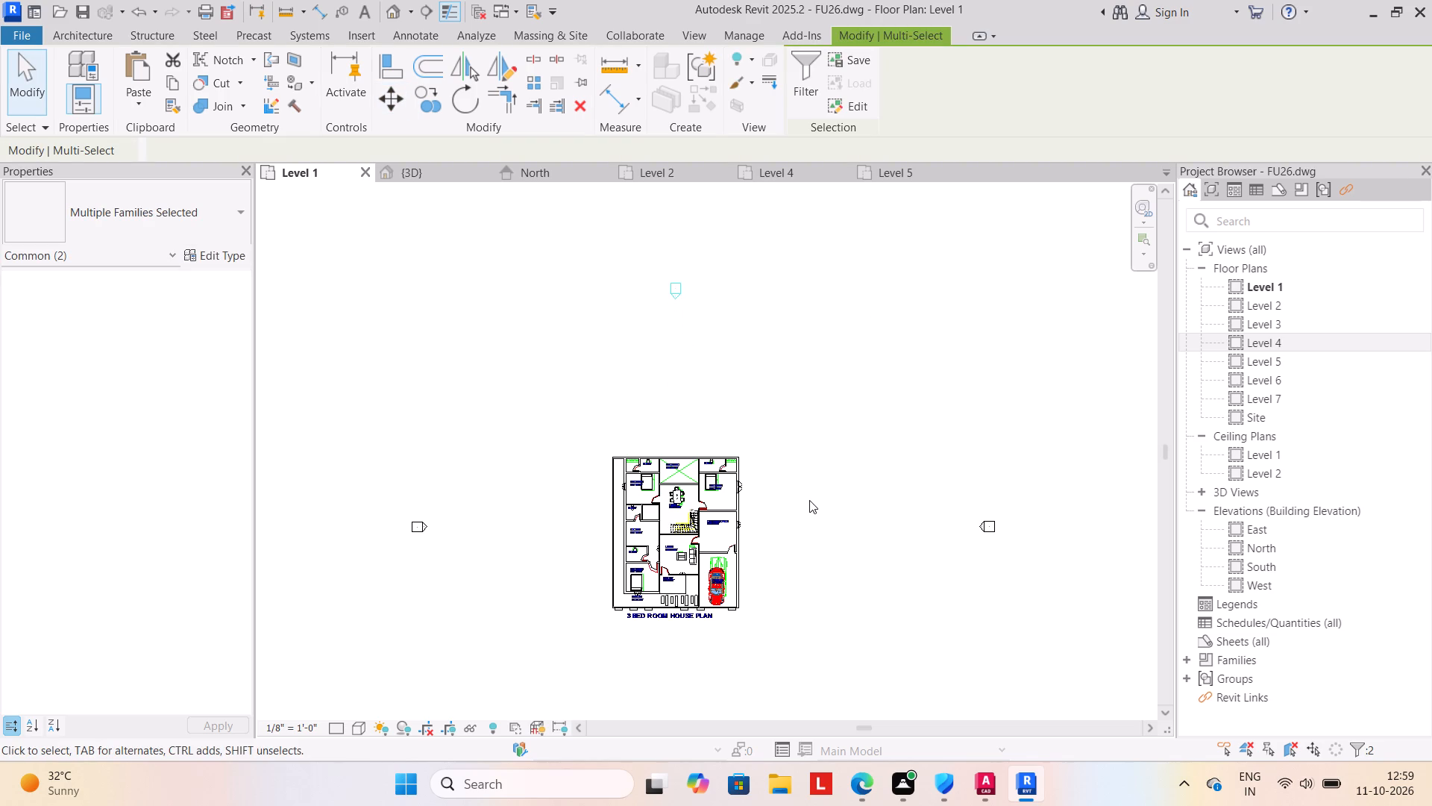
scroll(810, 504, "down", 1)
middle_click_drag(810, 504, 811, 446)
left_click(811, 431)
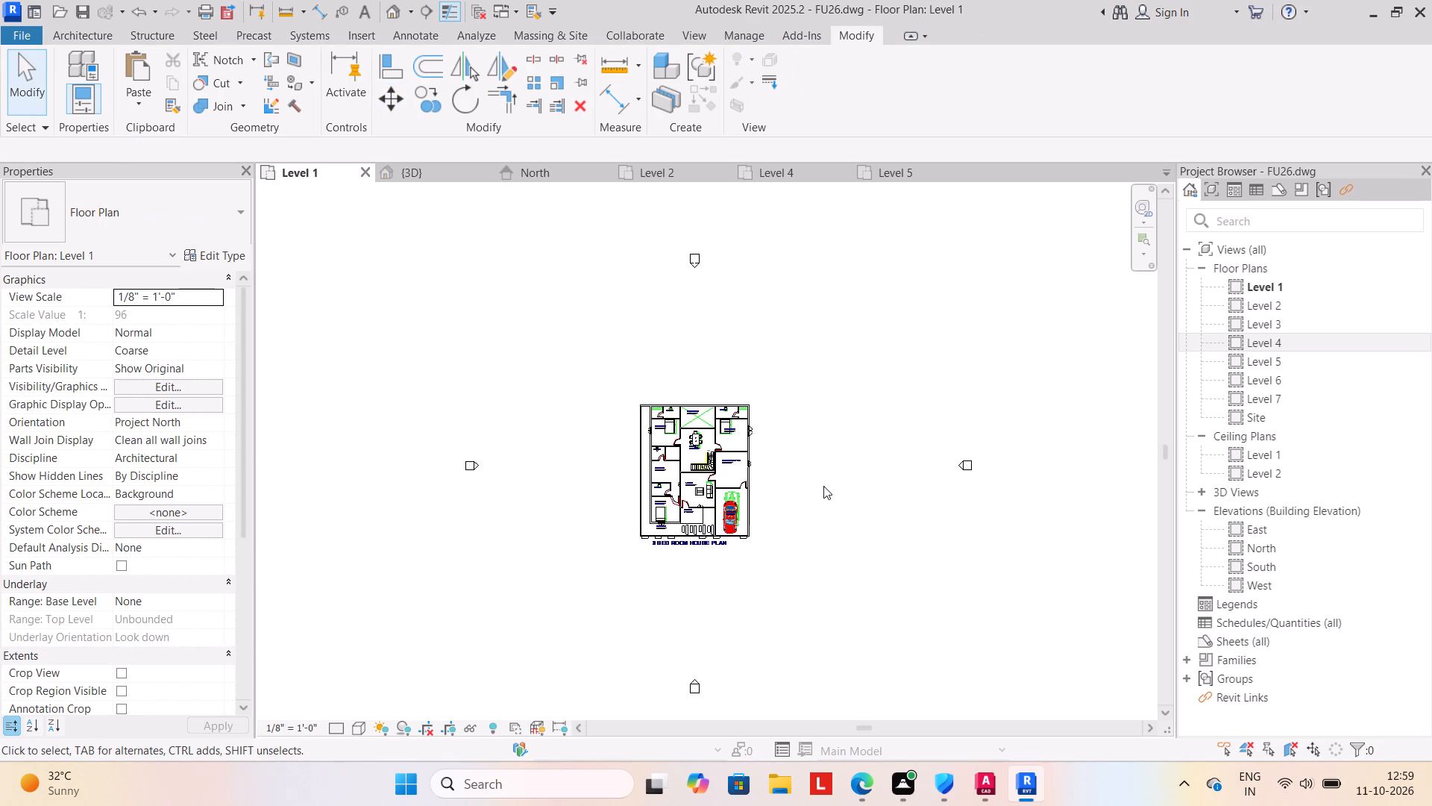
Create a Grassland - 16" toposolid on Level 1 with a 188' by 188' rectangular boundary around the building.
middle_click_drag(823, 494, 826, 476)
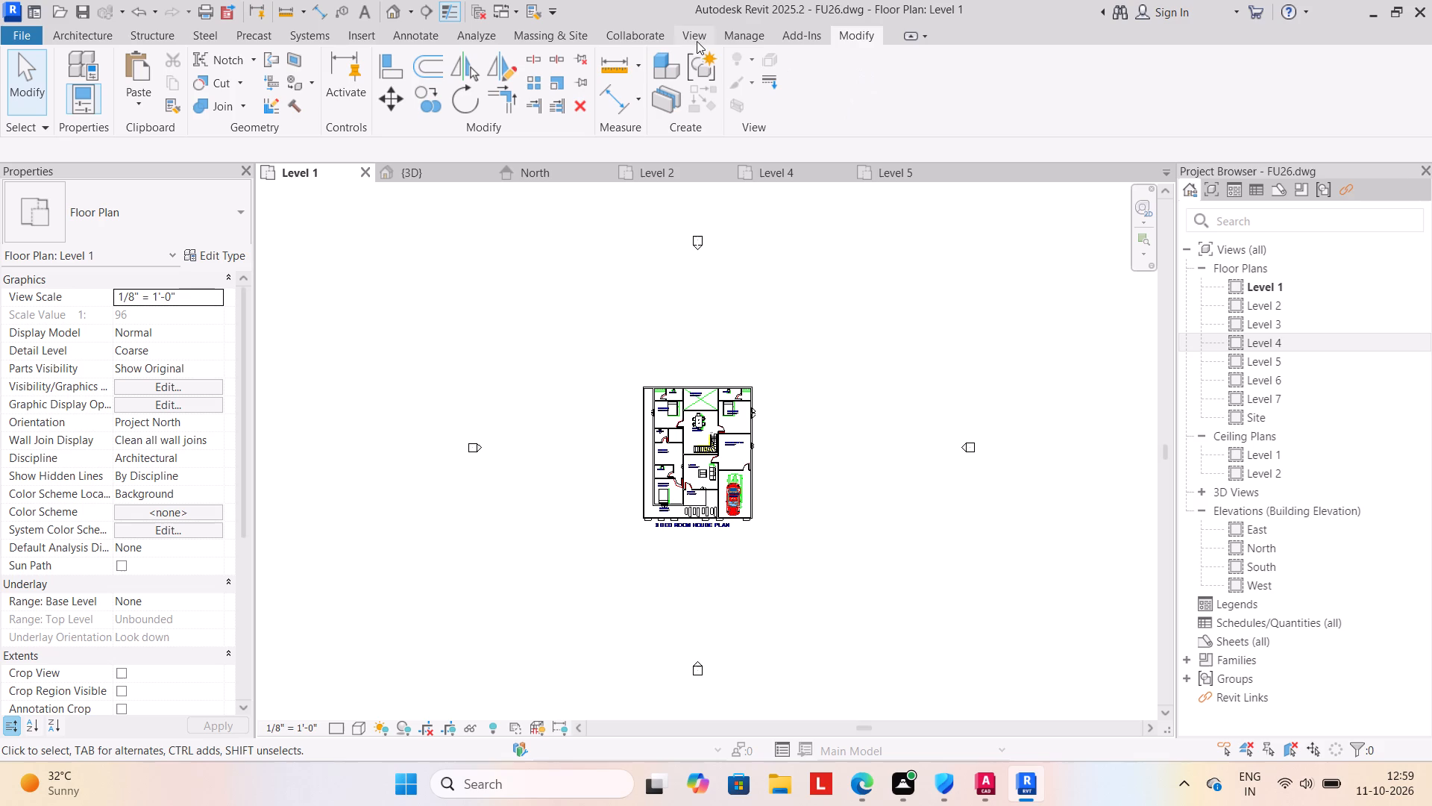
left_click(557, 31)
left_click(528, 101)
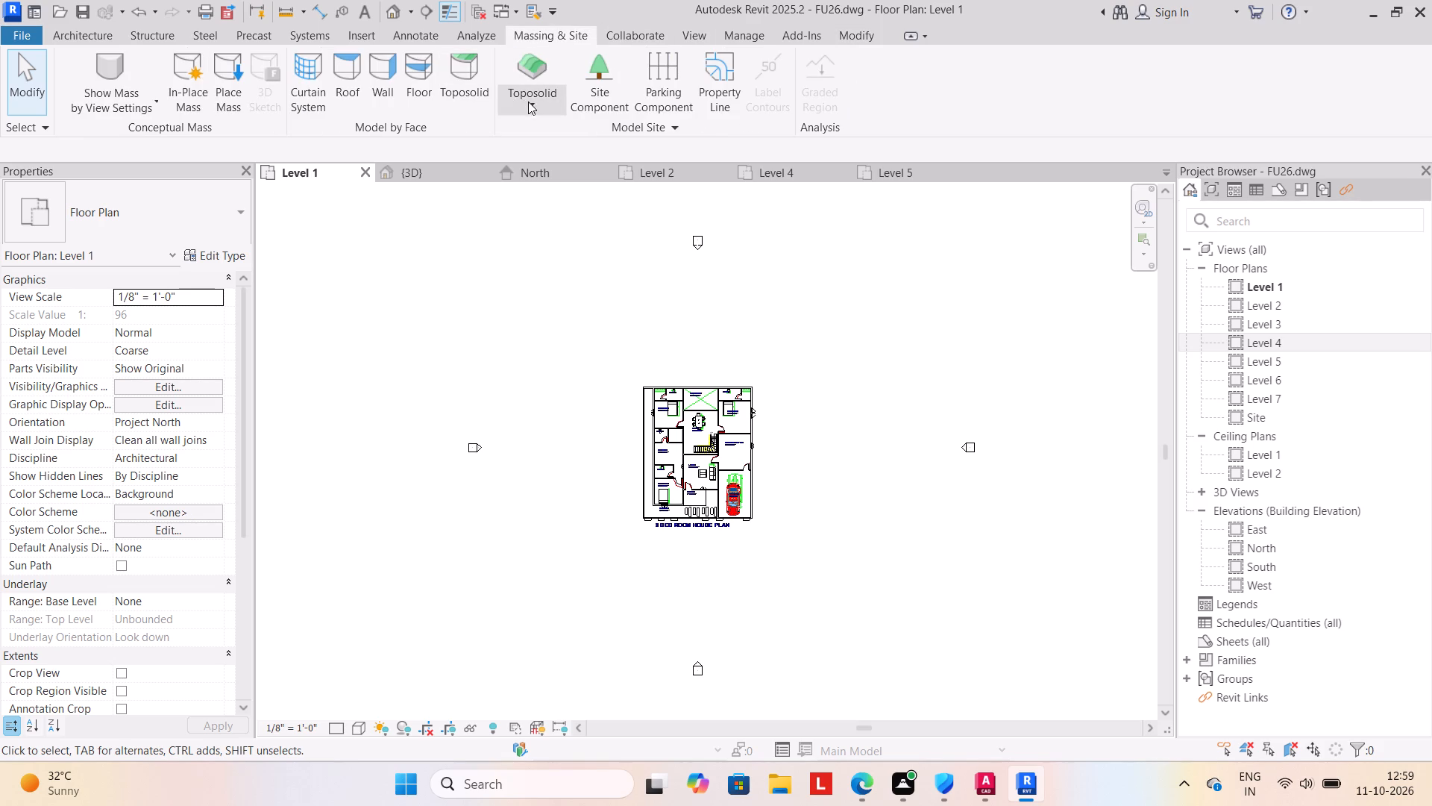
left_click(544, 128)
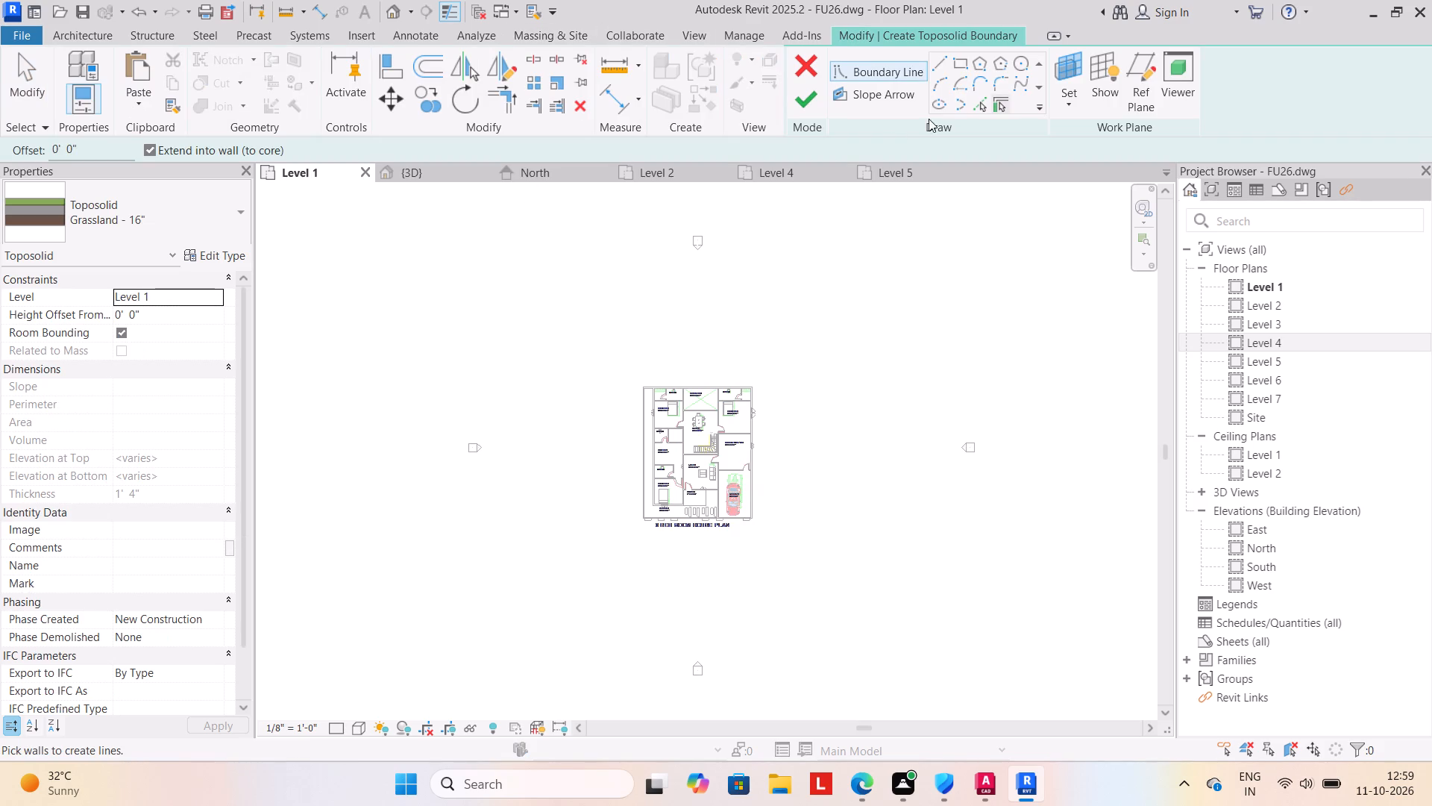
left_click(962, 60)
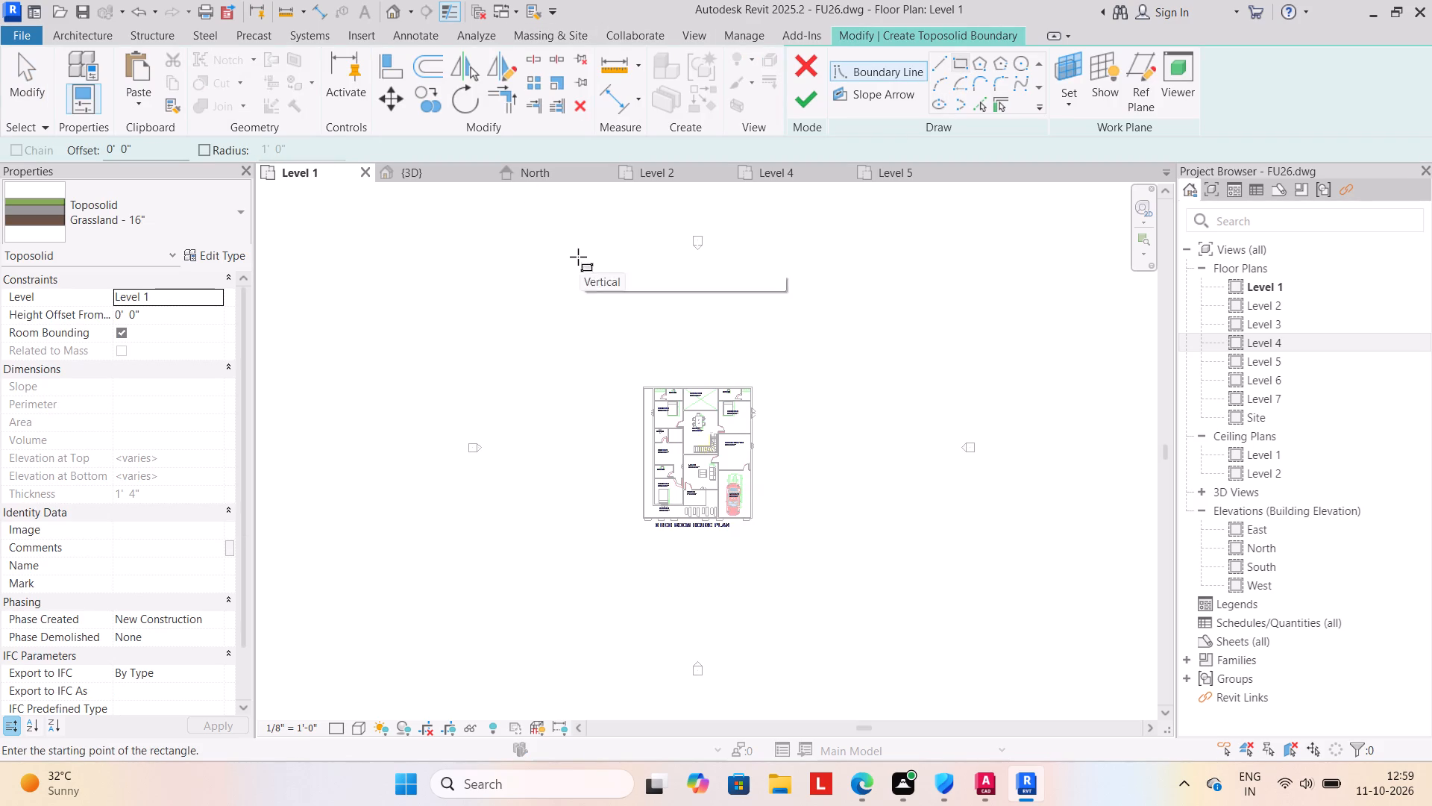
left_click(538, 246)
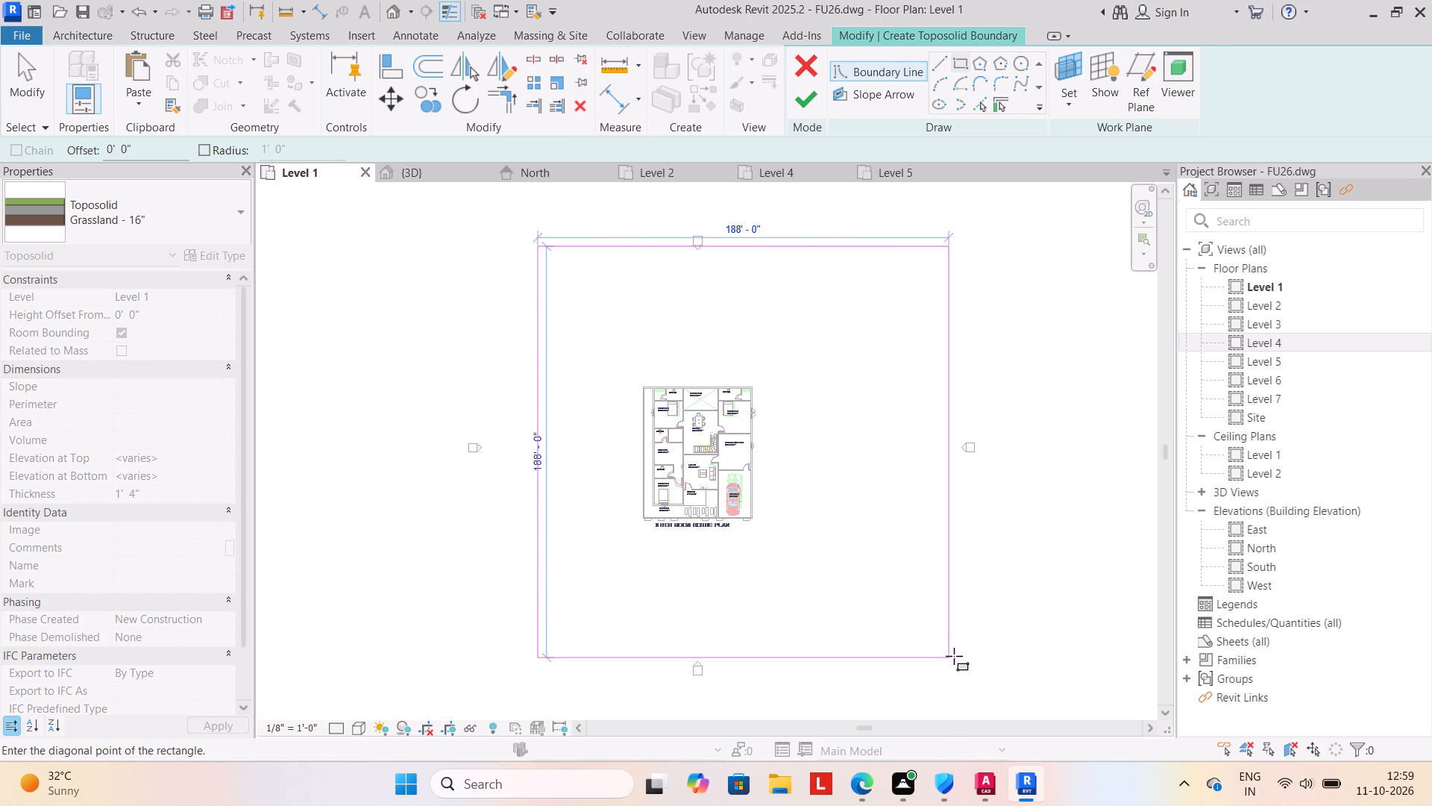
left_click(945, 657)
left_click(803, 96)
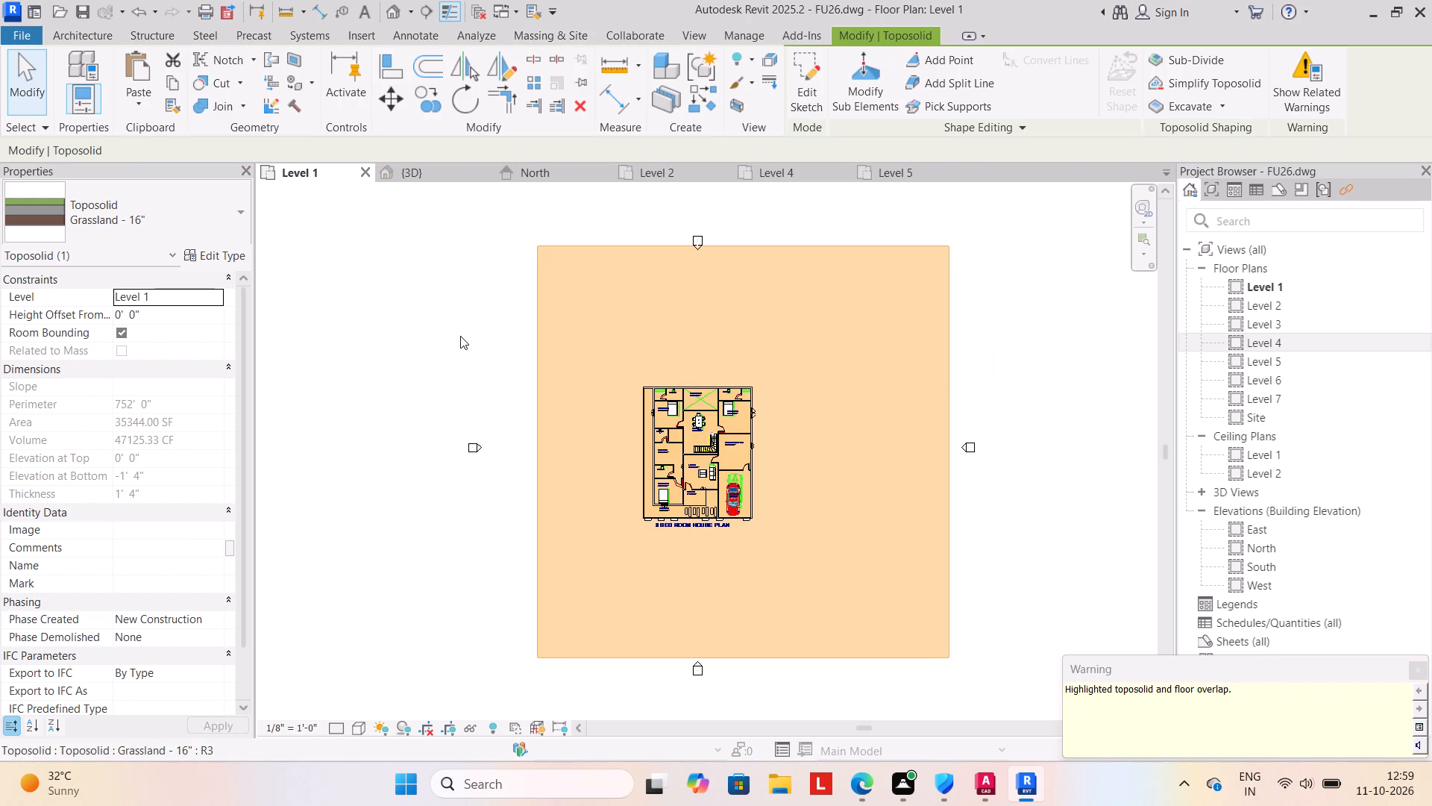
left_click(460, 336)
In the 3D view, set the new toposolid's height offset from level to -6".
left_click(439, 174)
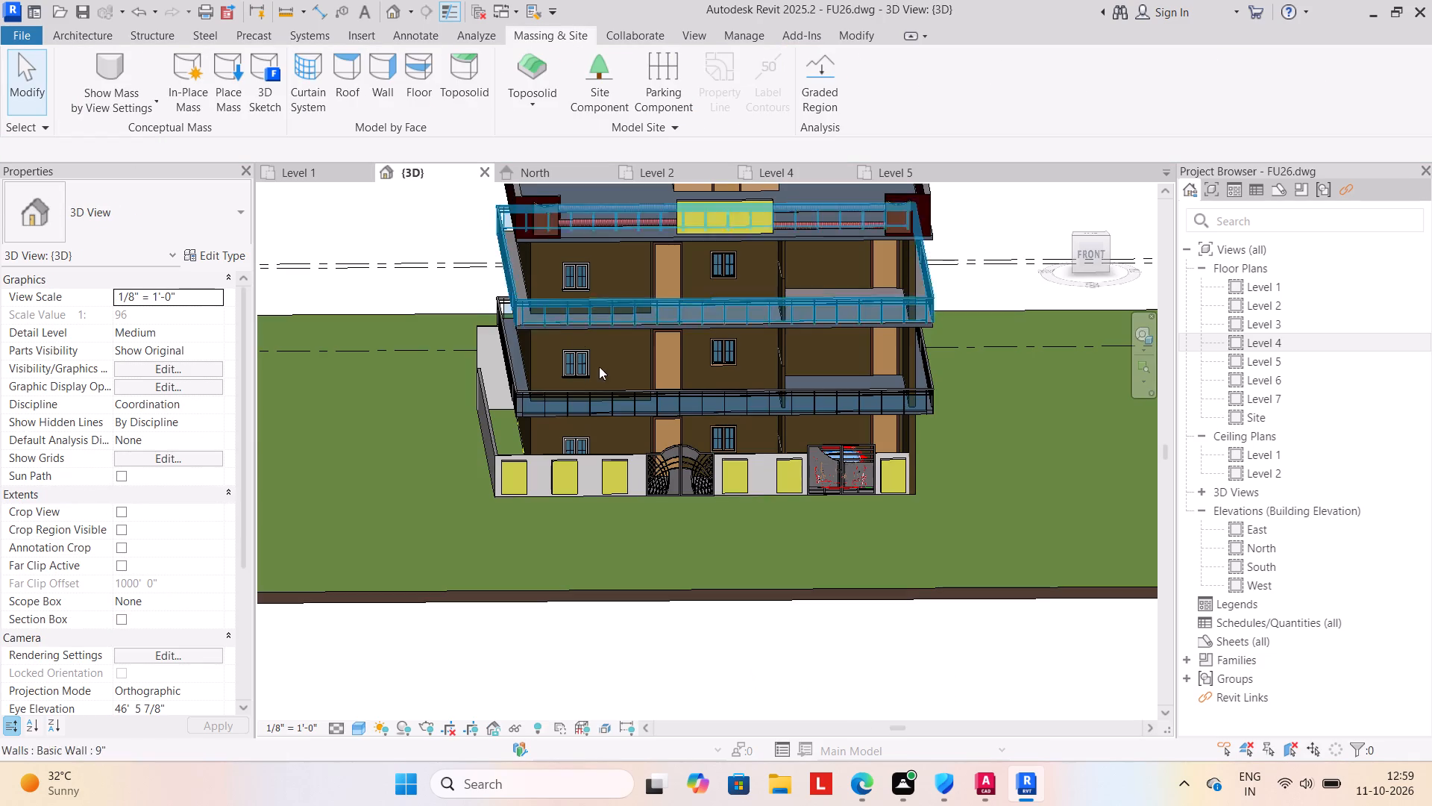
left_click(717, 593)
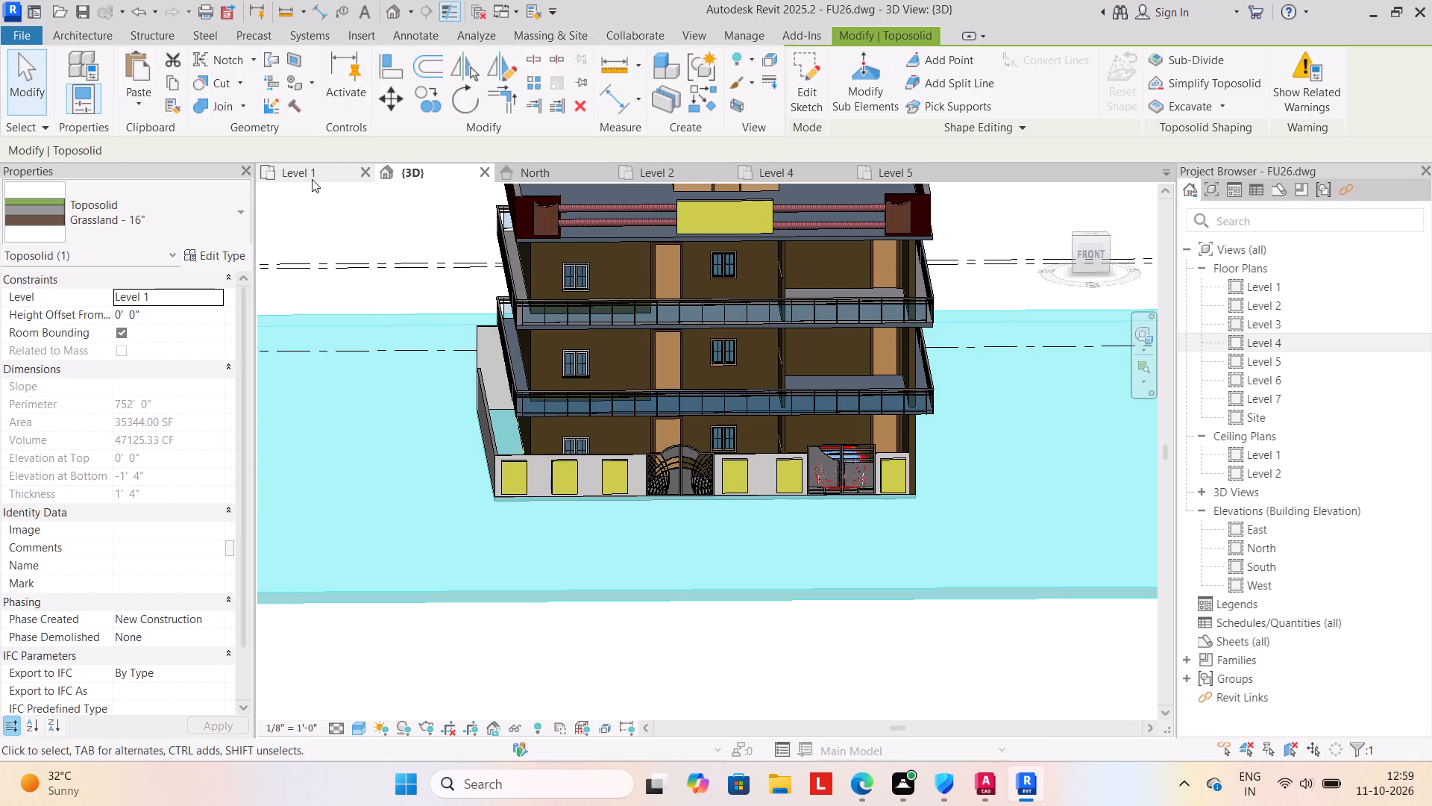
left_click(198, 312)
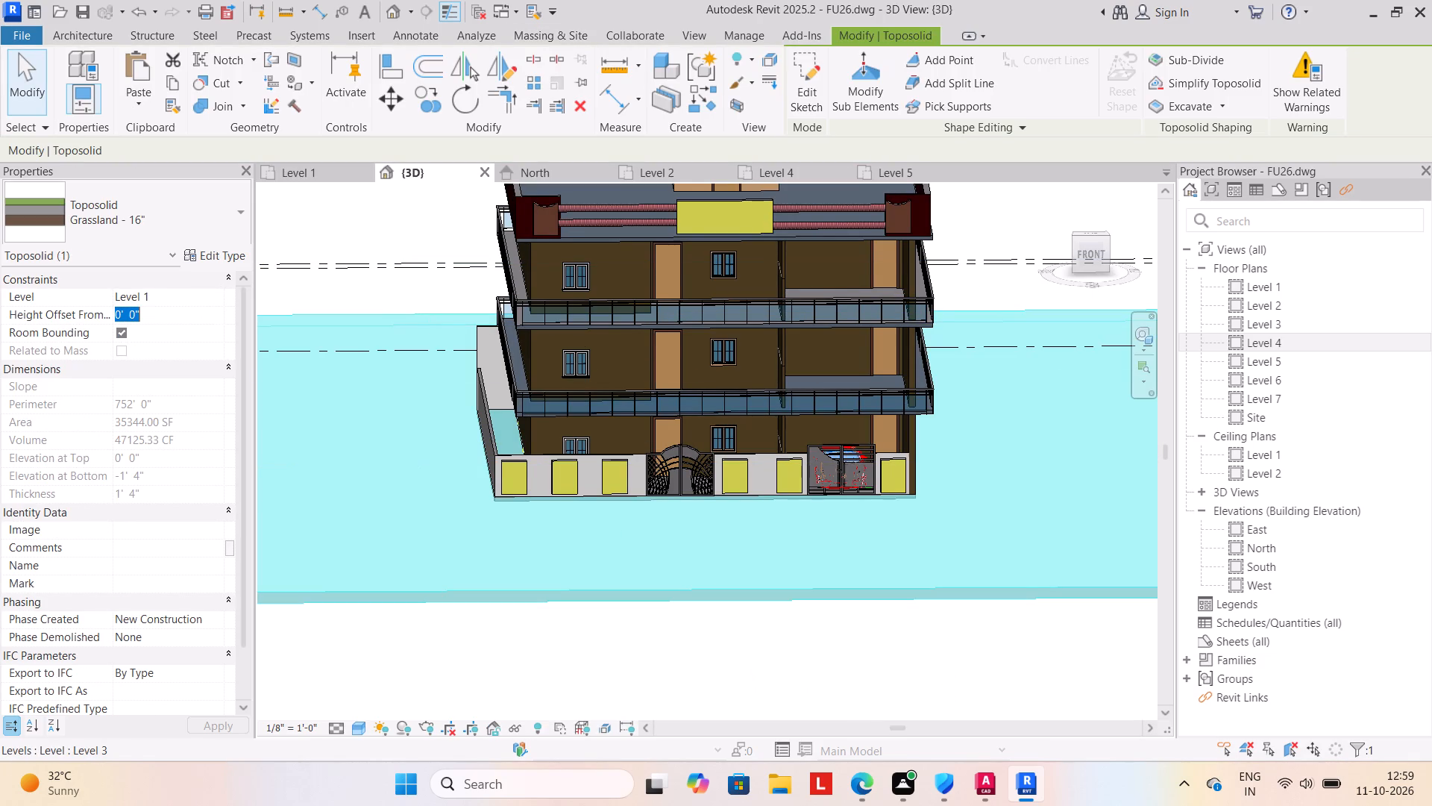
type("-6\"")
key("Return")
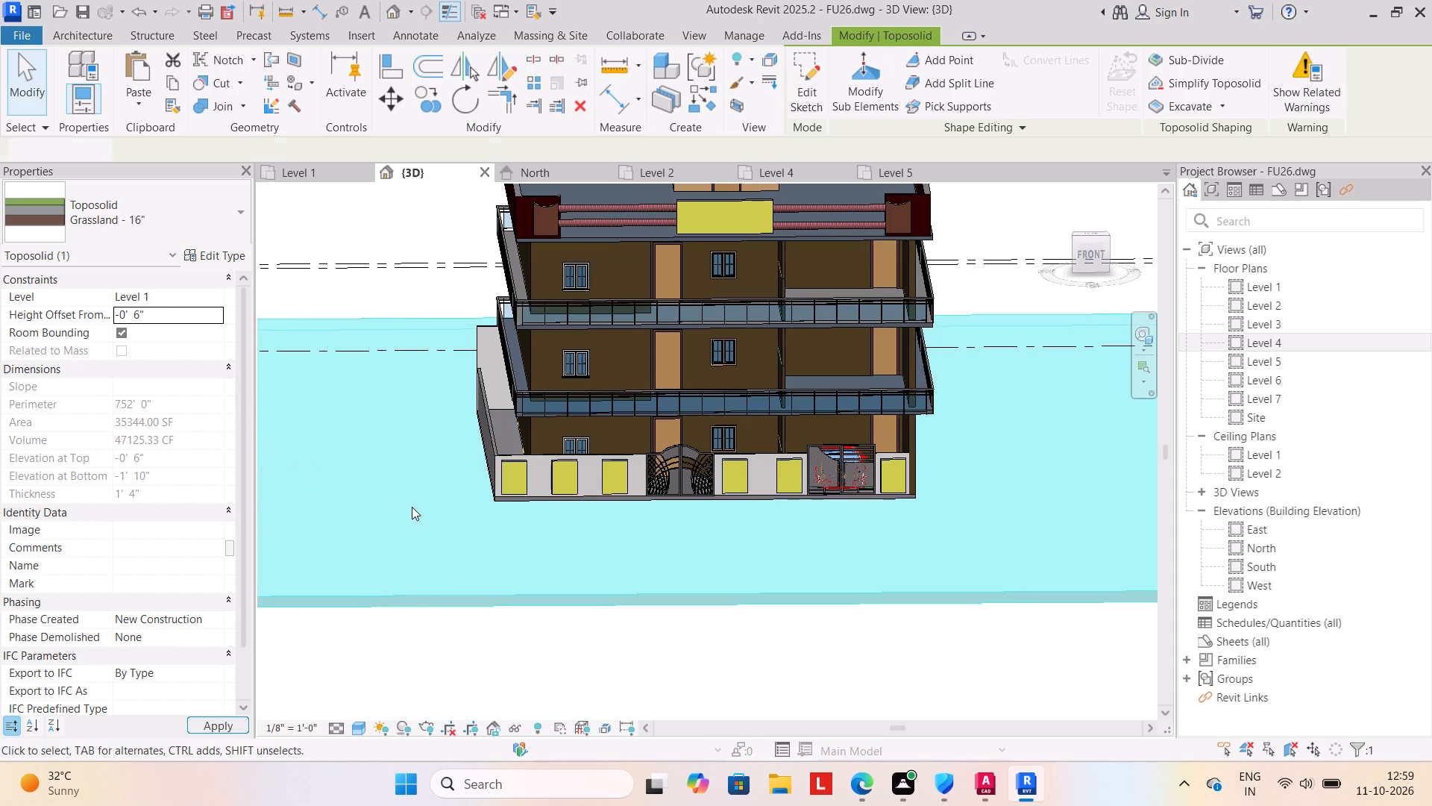
left_click(412, 507)
Examine the whole site in 3D to check how the toposolid sits around the building.
scroll(427, 520, "down", 3)
middle_click_drag(473, 540, 478, 540)
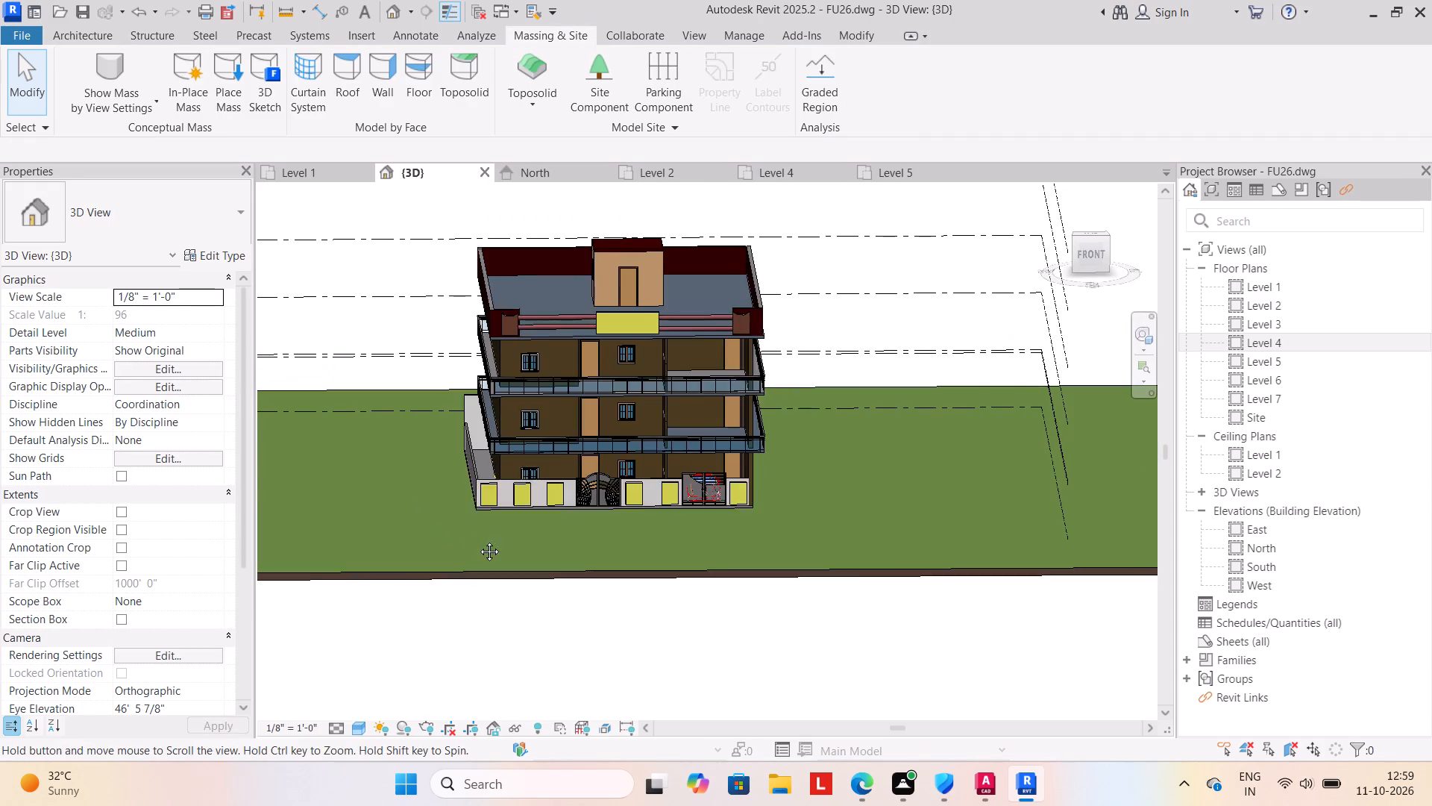
middle_click_drag(478, 540, 517, 540)
scroll(667, 547, "down", 2)
middle_click_drag(768, 539, 755, 544)
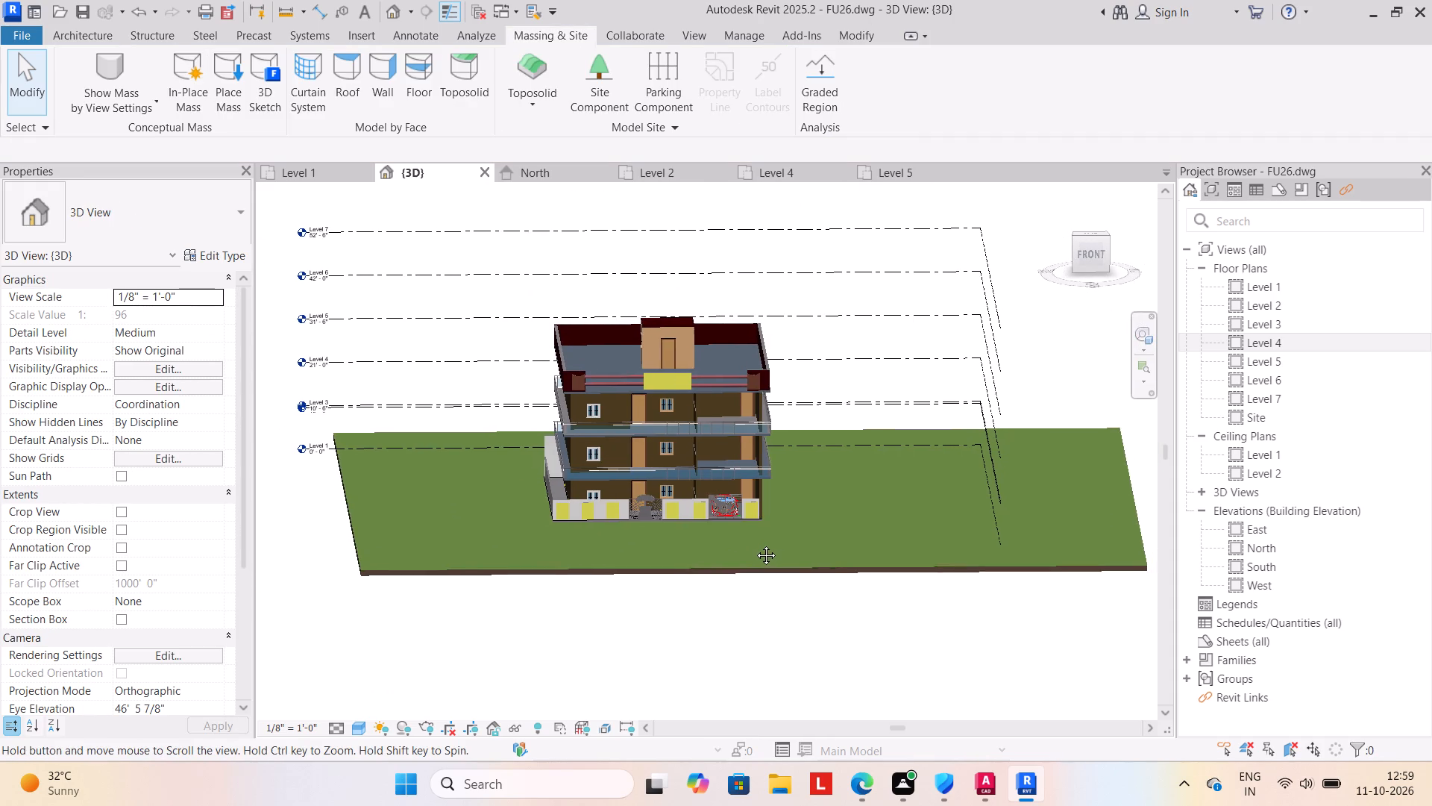
middle_click_drag(755, 544, 753, 544)
left_click(629, 569)
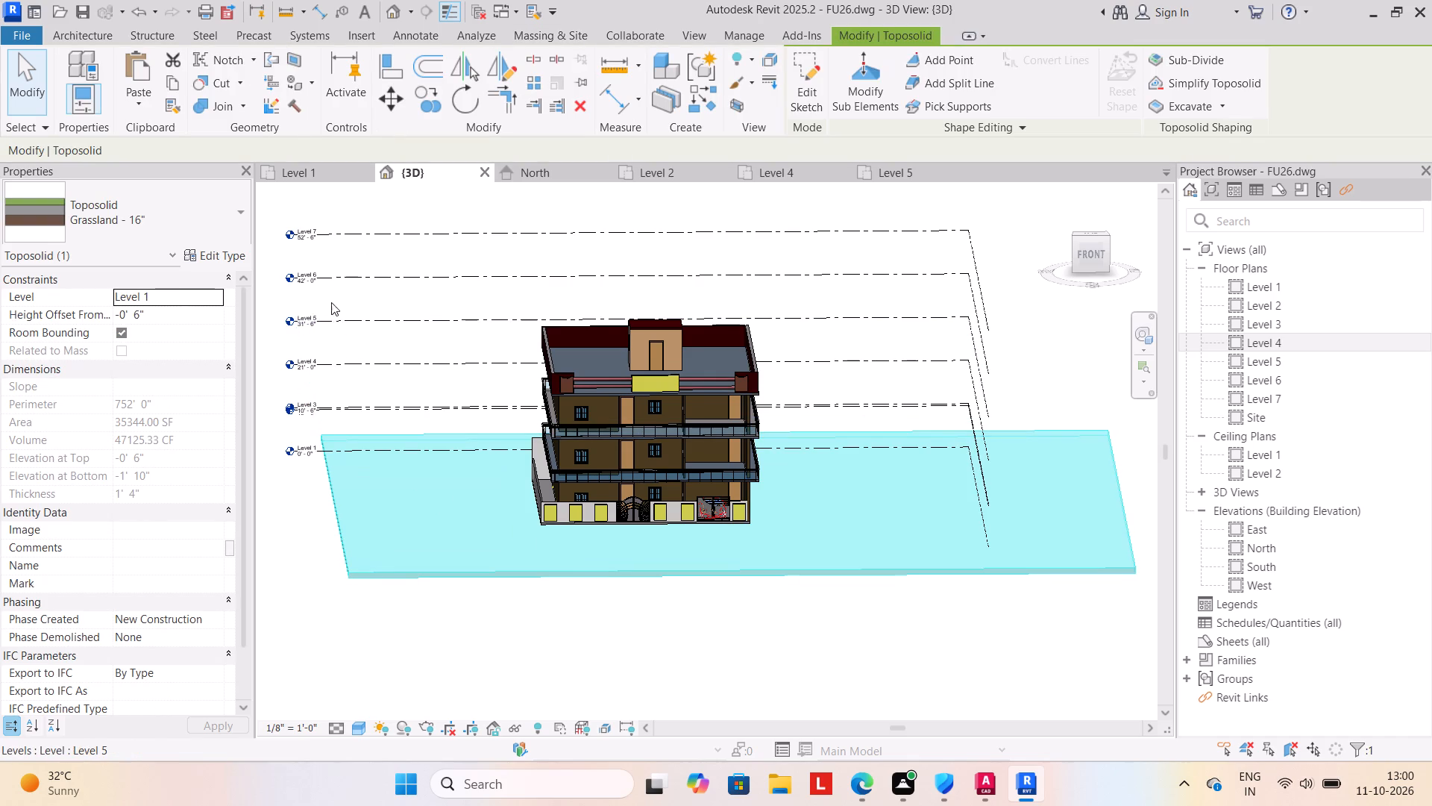
left_click(319, 531)
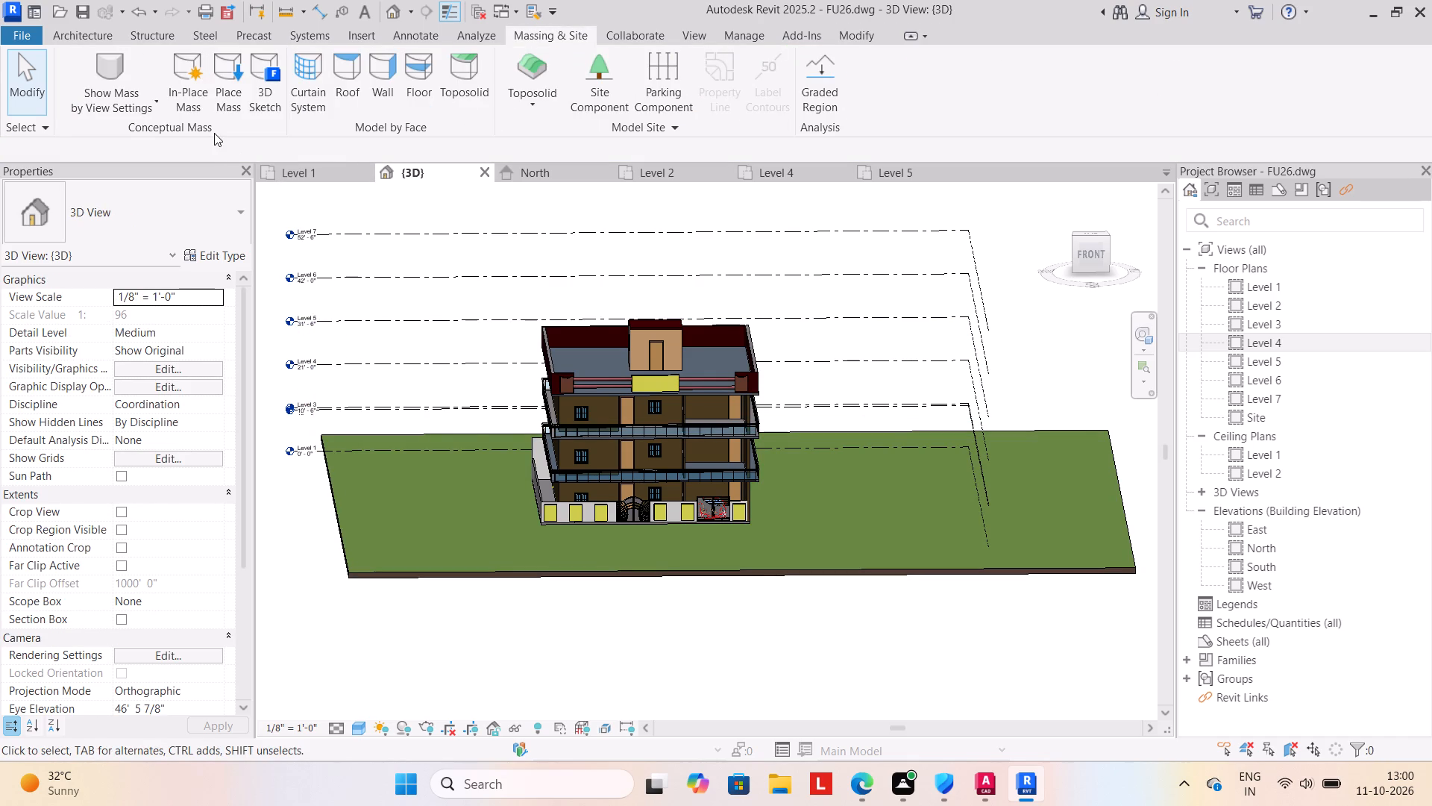
Start an in-place model component in the Generic Models category, keeping the default name.
left_click(66, 33)
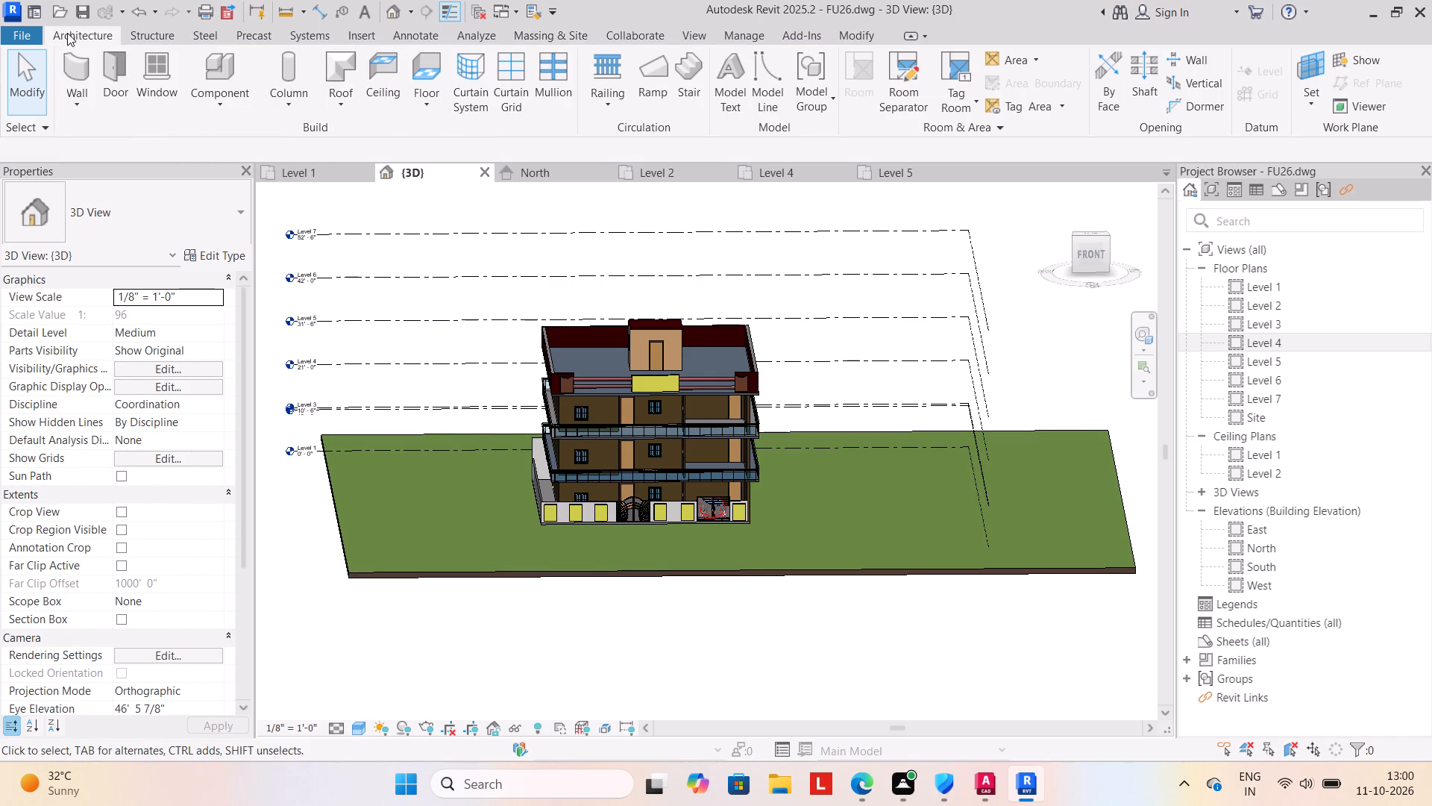
left_click(222, 101)
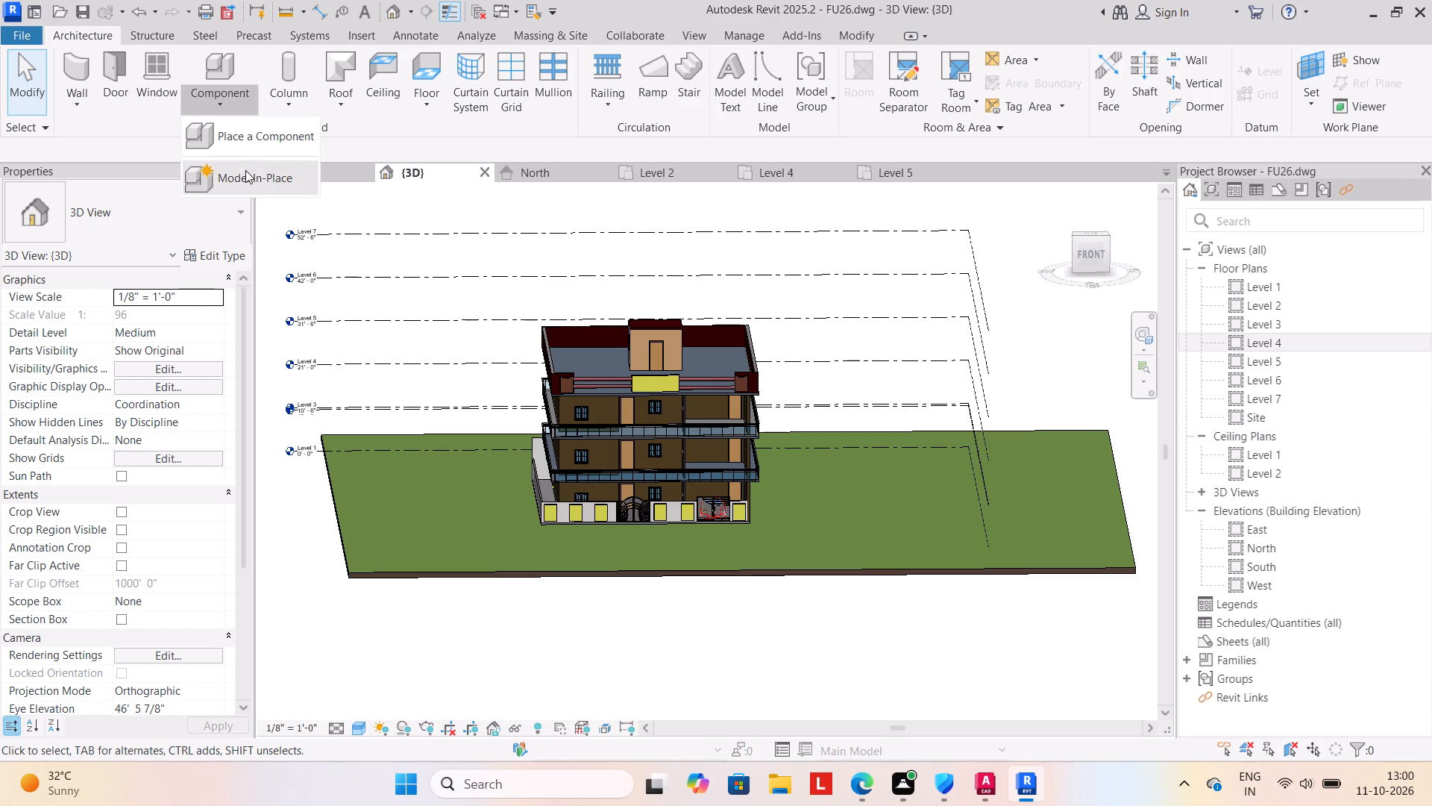
left_click(245, 174)
scroll(759, 362, "down", 4)
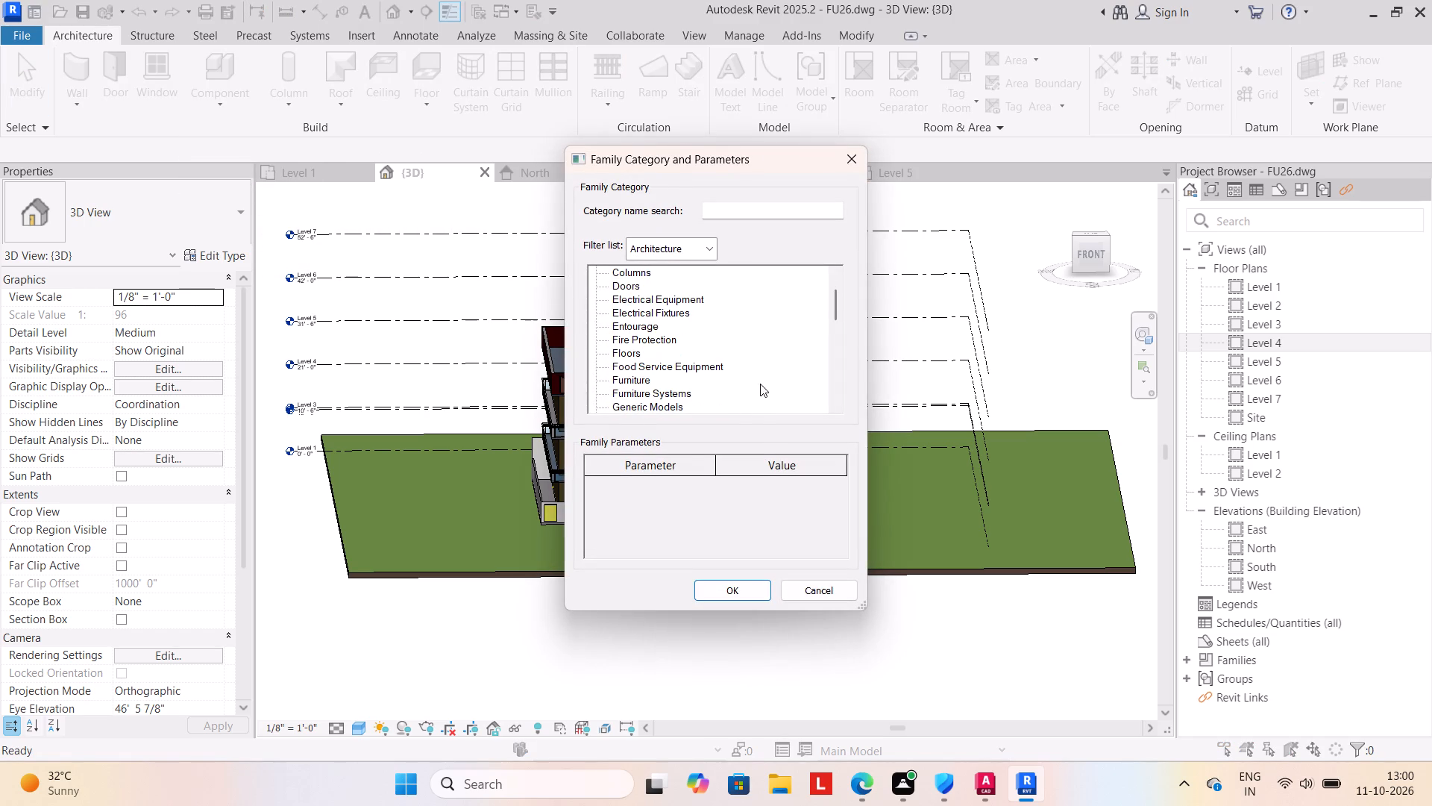
left_click(697, 394)
left_click(670, 393)
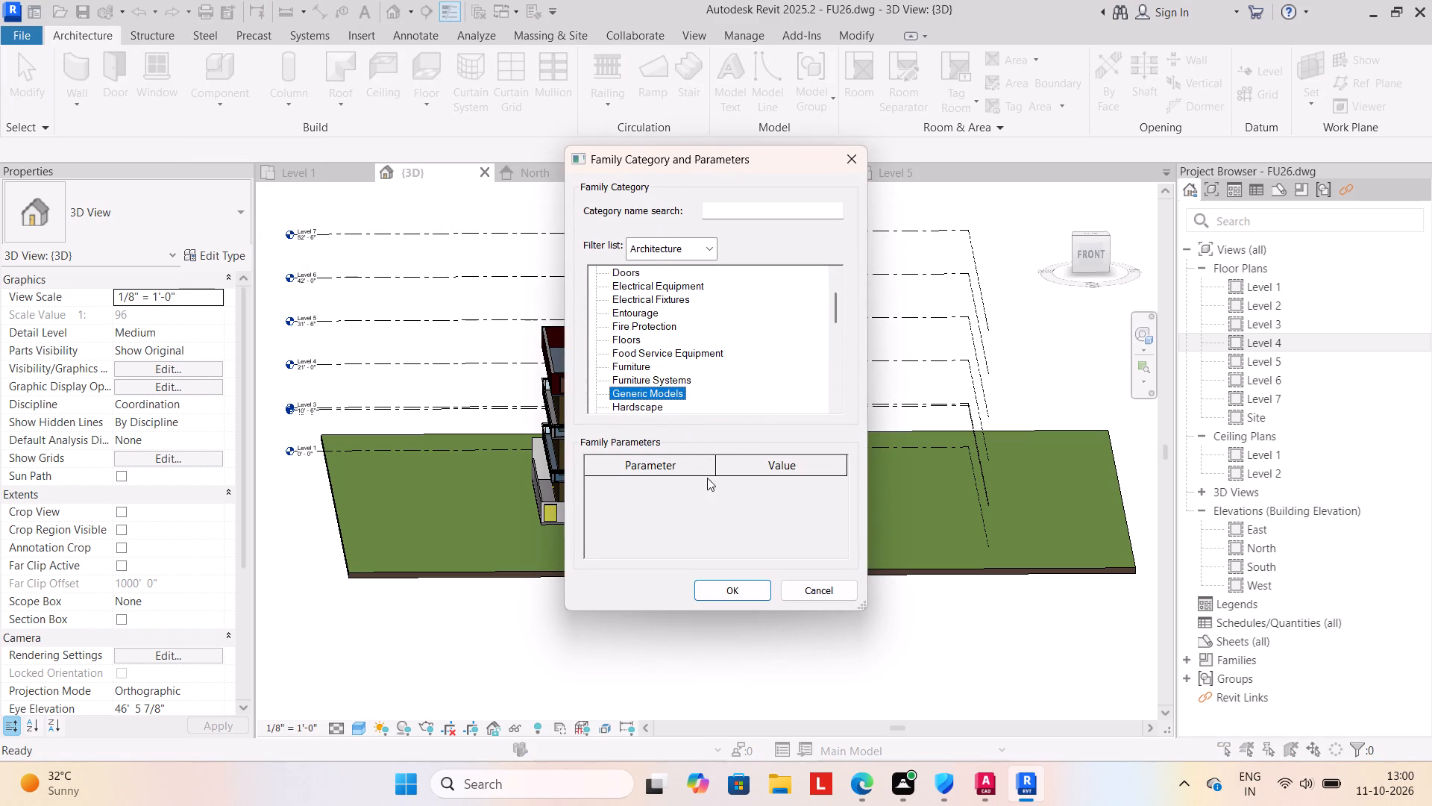
left_click(717, 588)
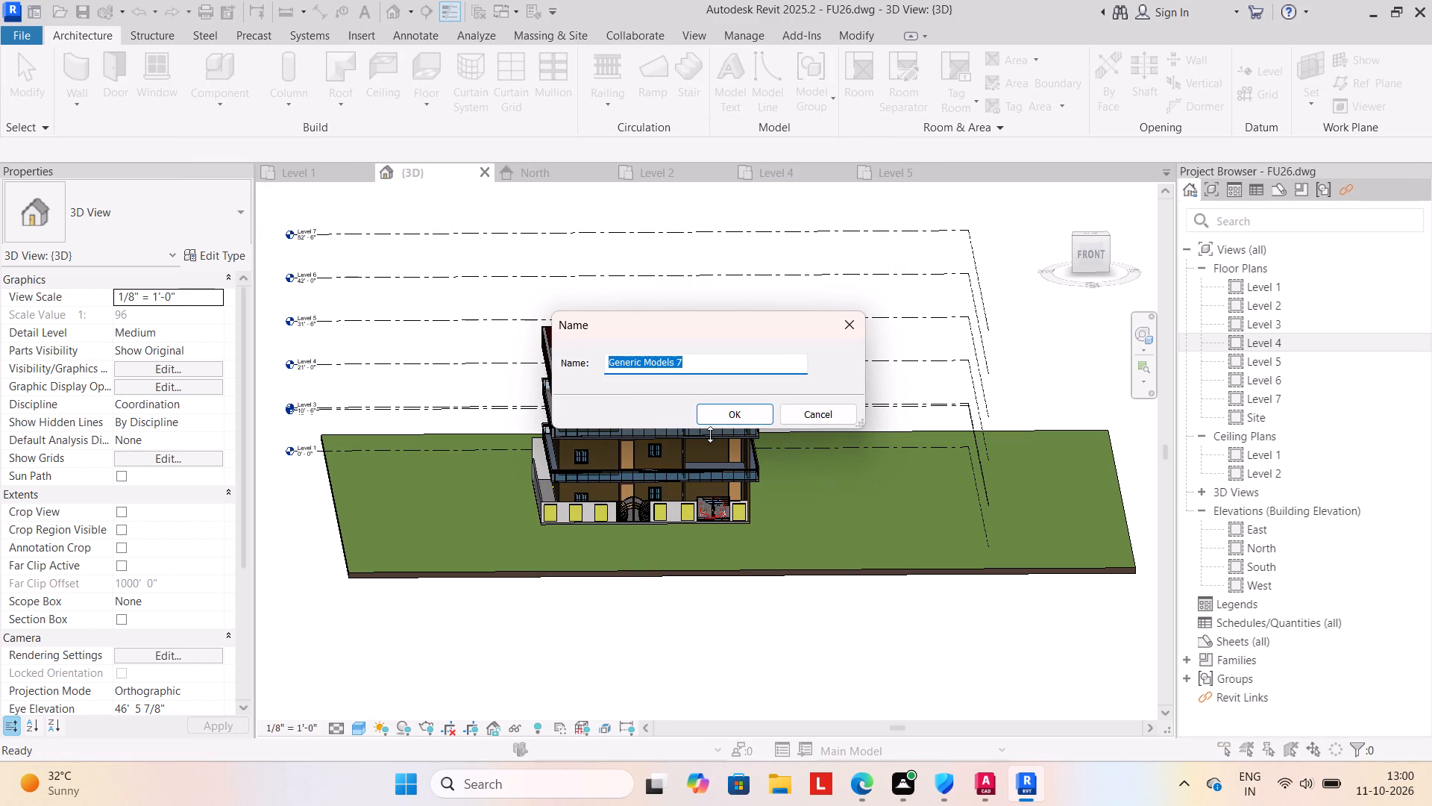
left_click(729, 413)
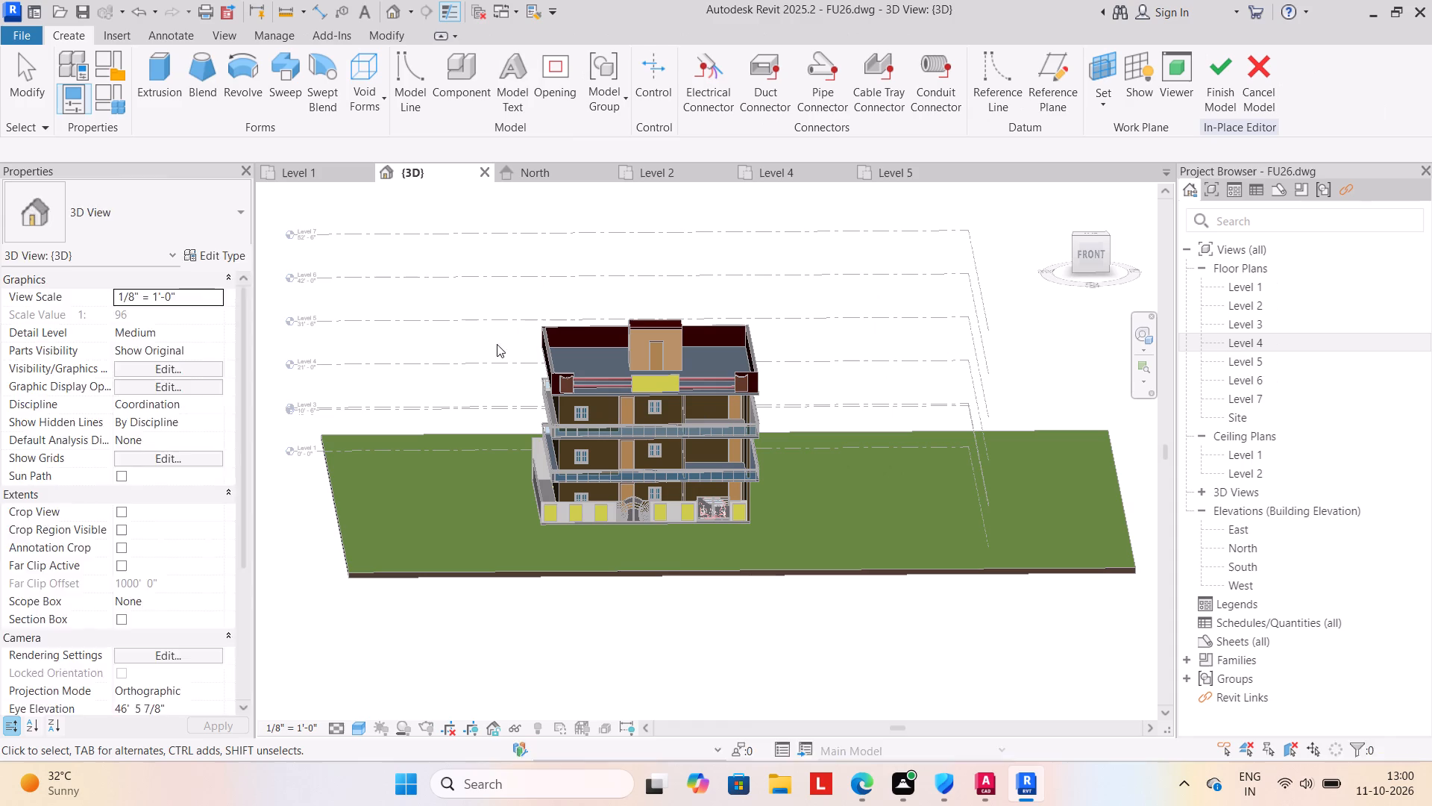
Create an extrusion on the toposolid's top face from a rectangle about 186' by 27' running across the building's front.
left_click(162, 84)
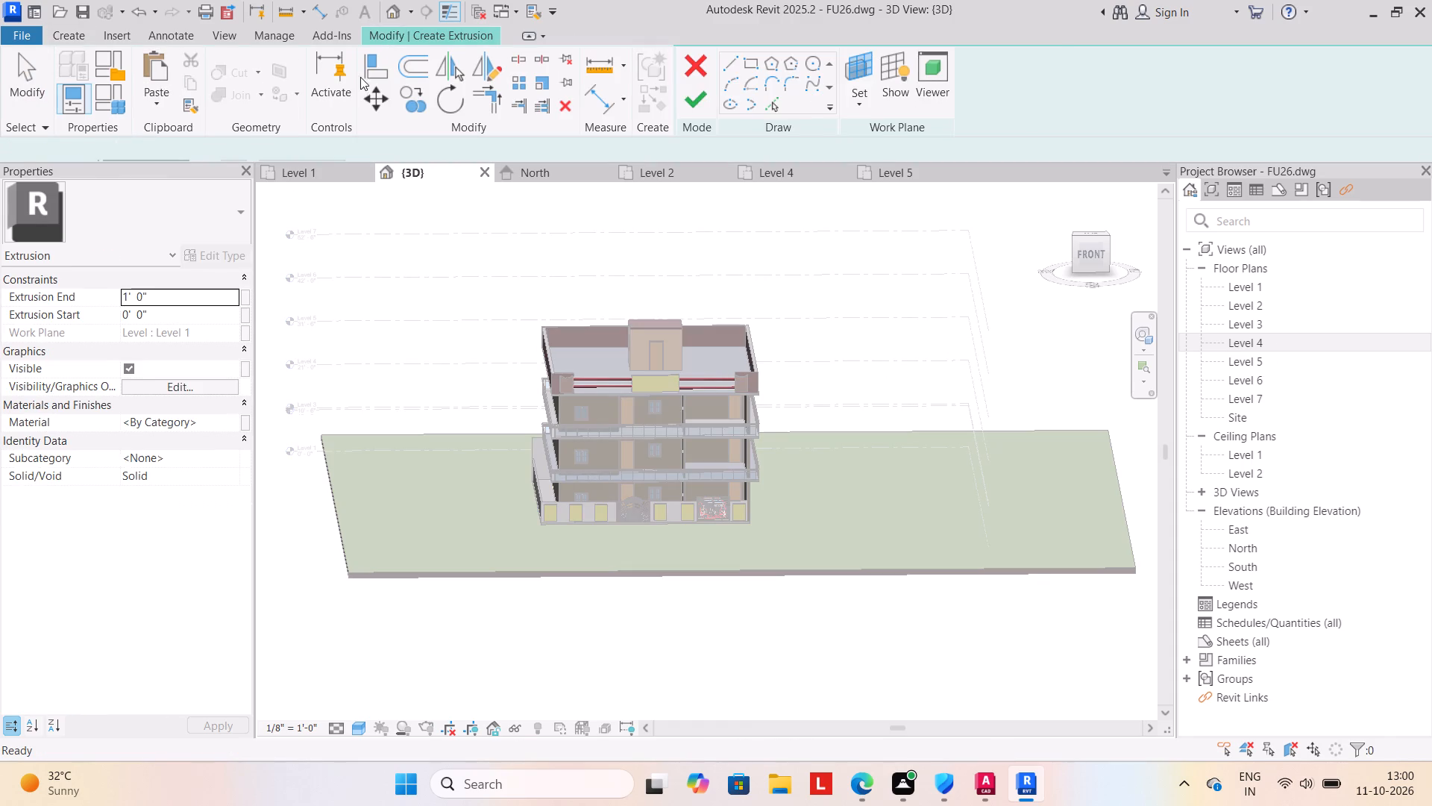
left_click(967, 105)
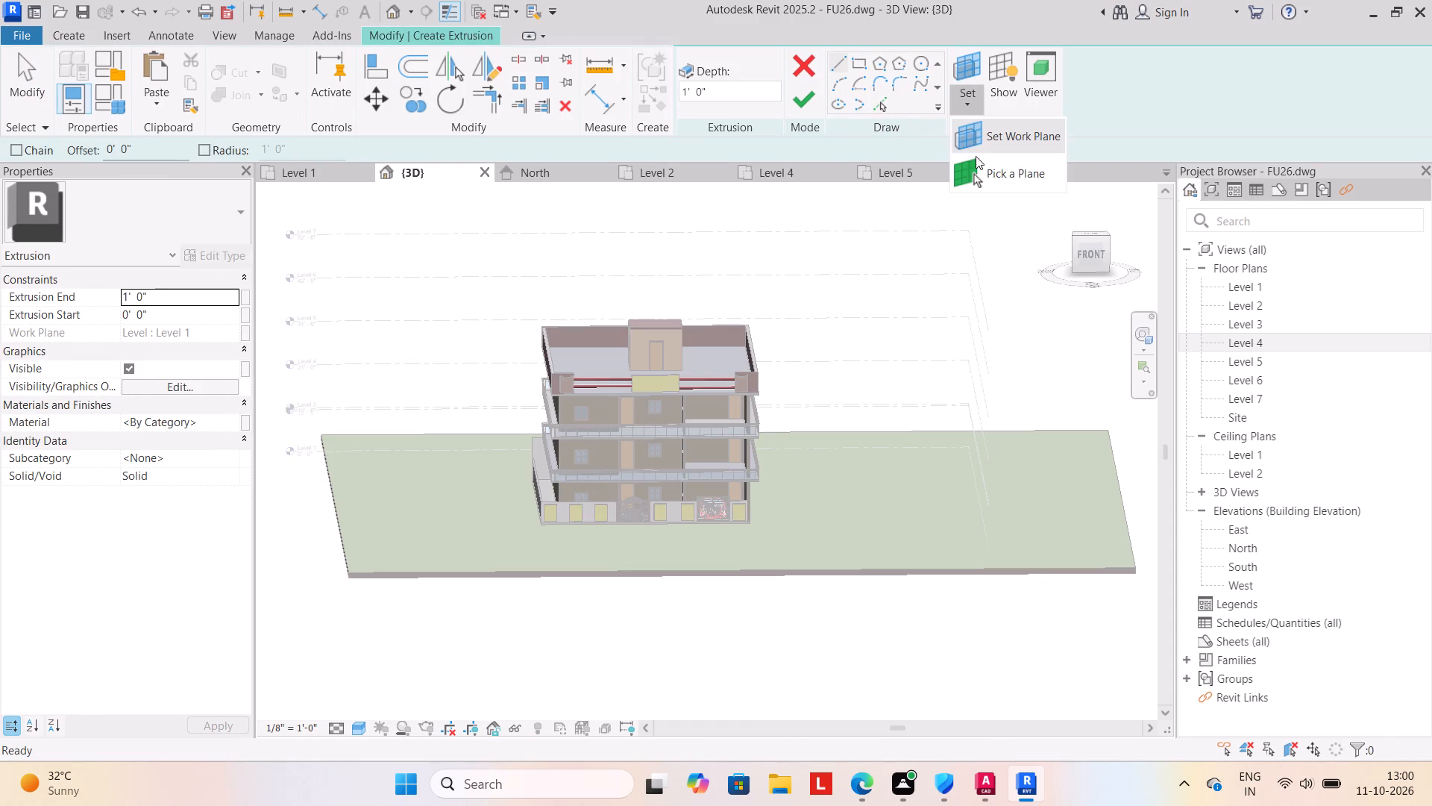
left_click(980, 172)
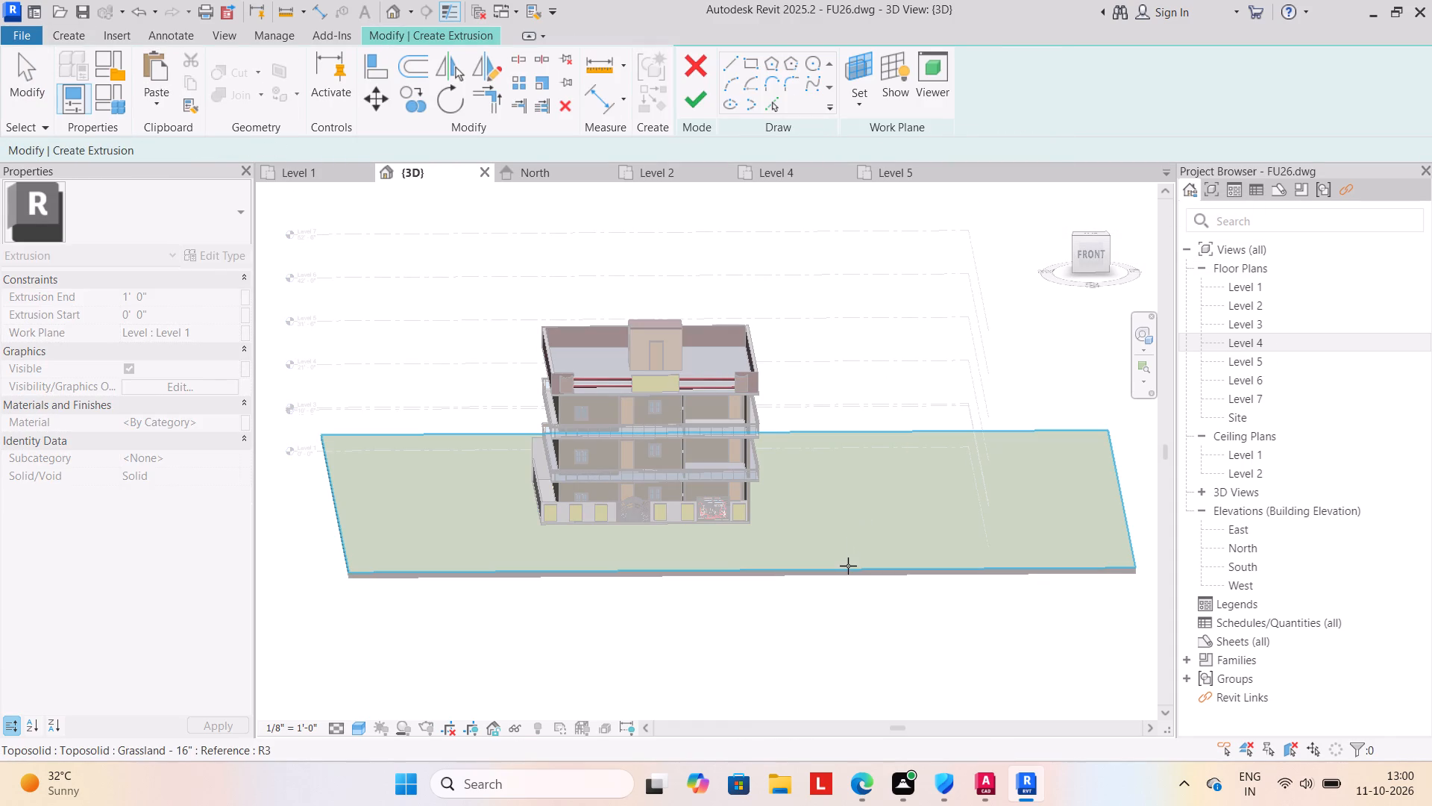
left_click(848, 566)
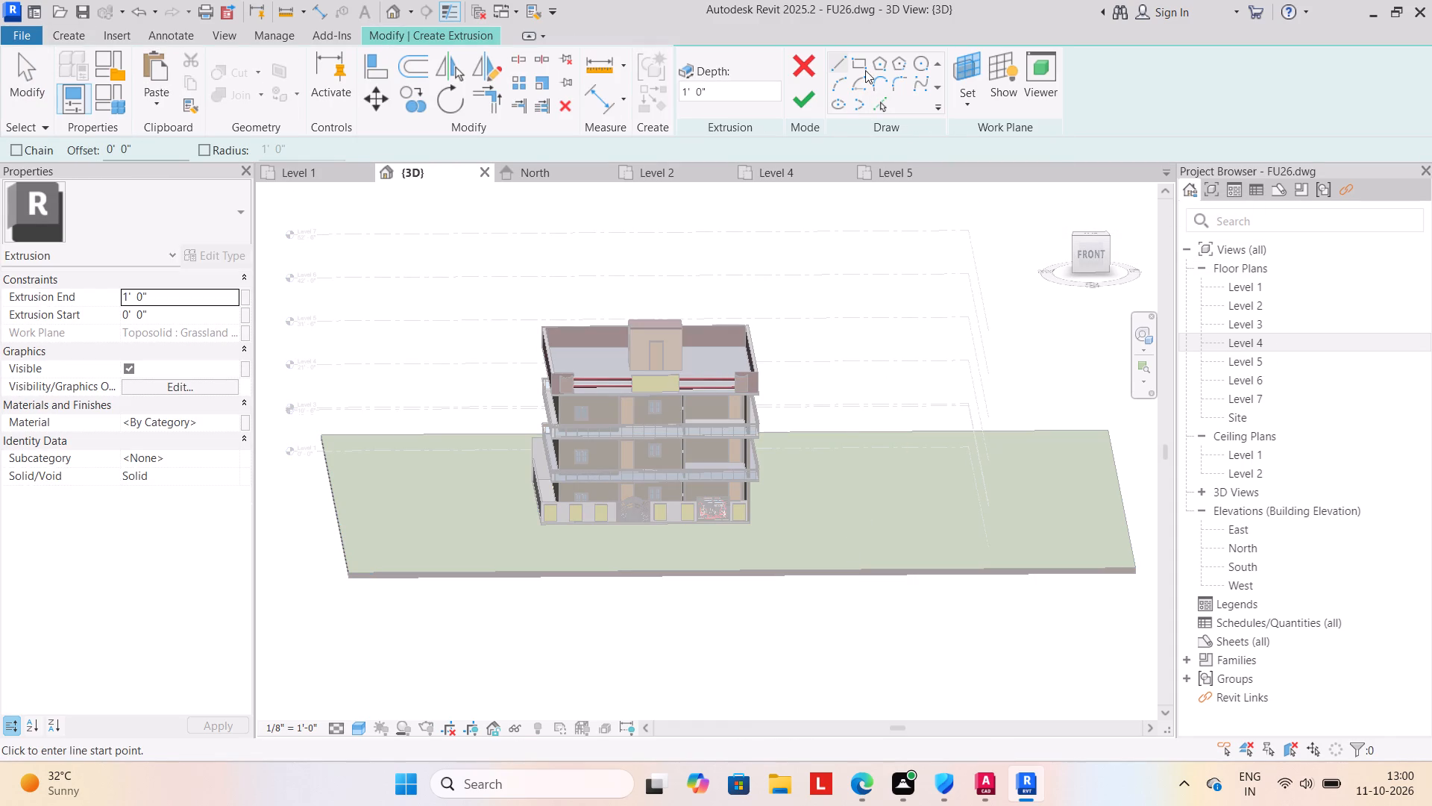
left_click(855, 54)
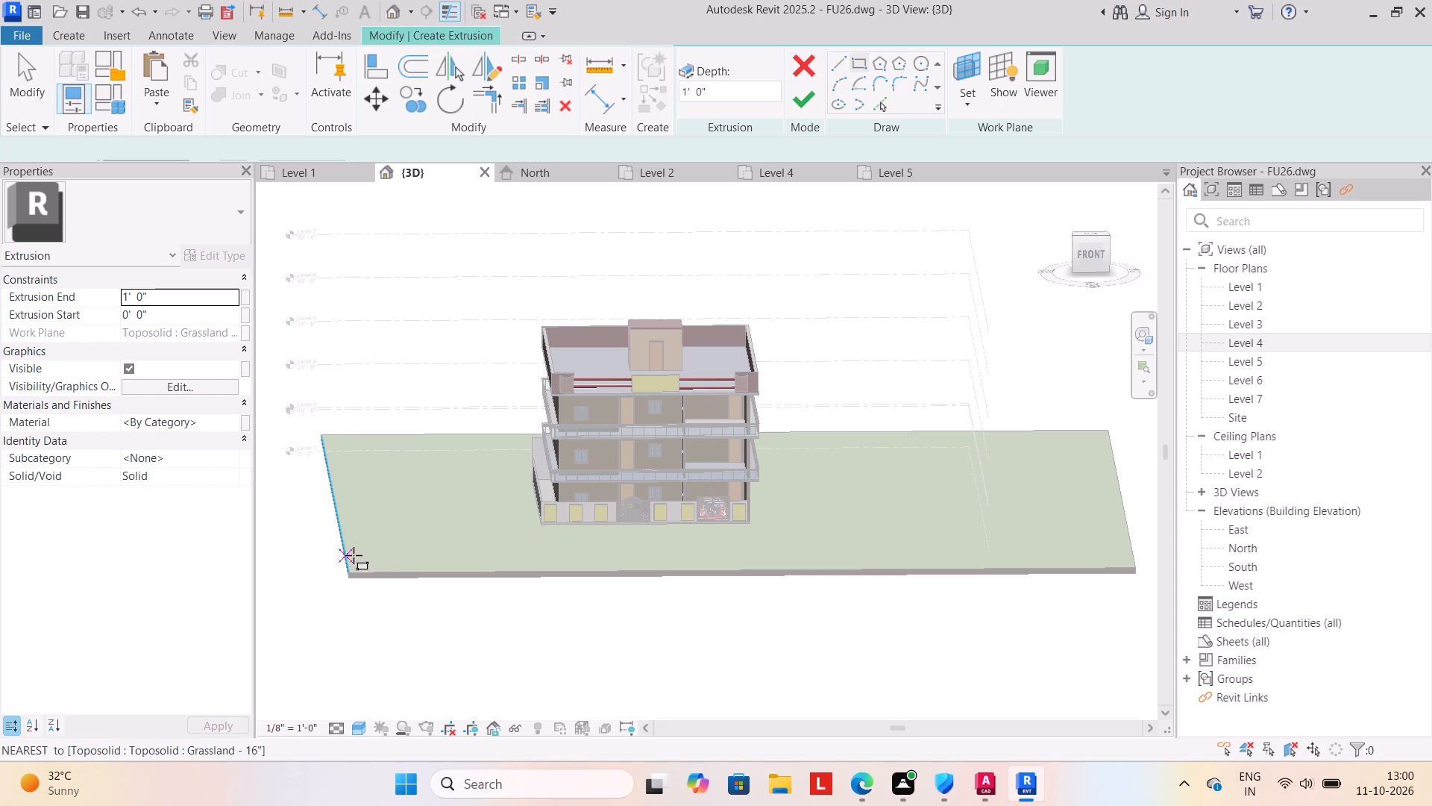
left_click(357, 560)
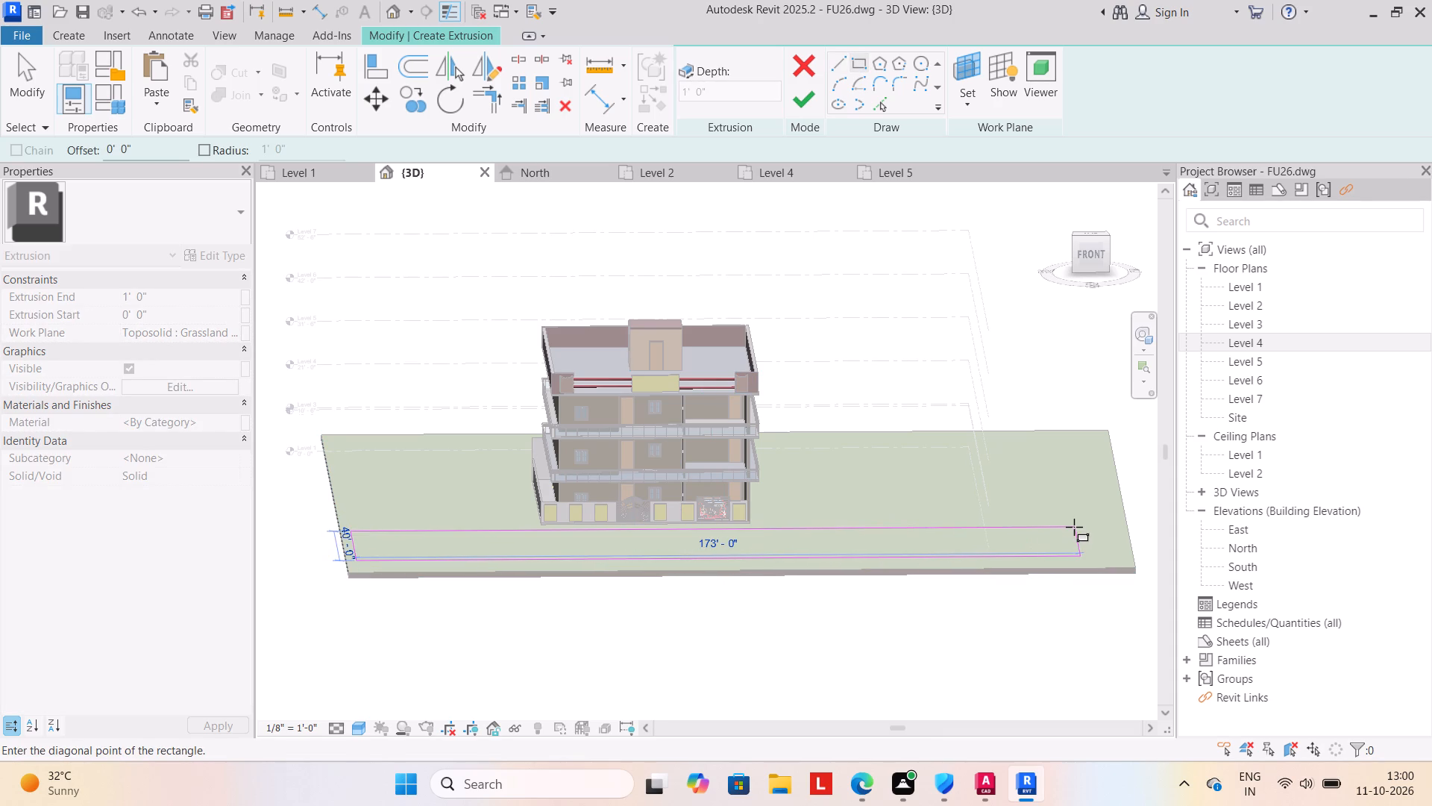
left_click(1122, 536)
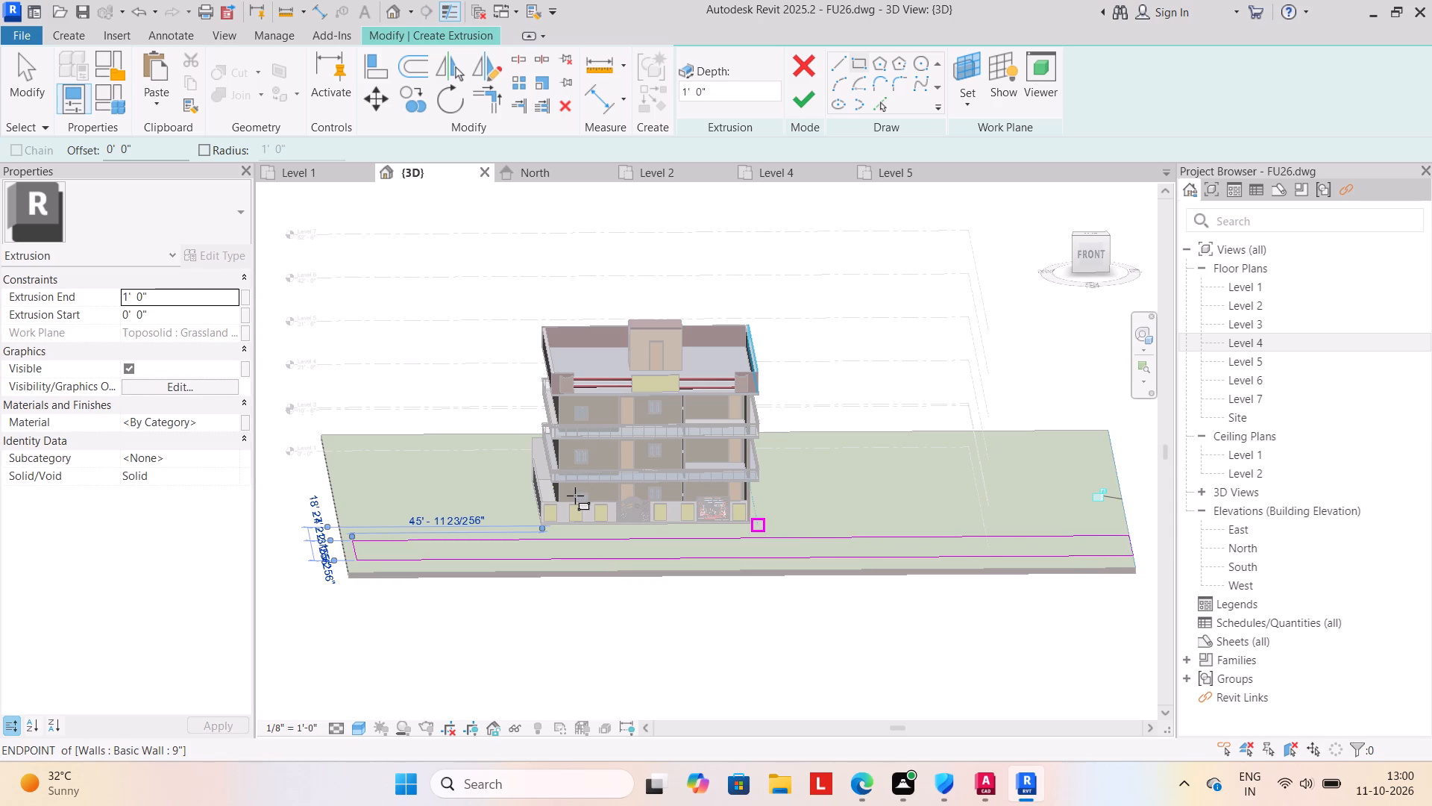
left_click(804, 95)
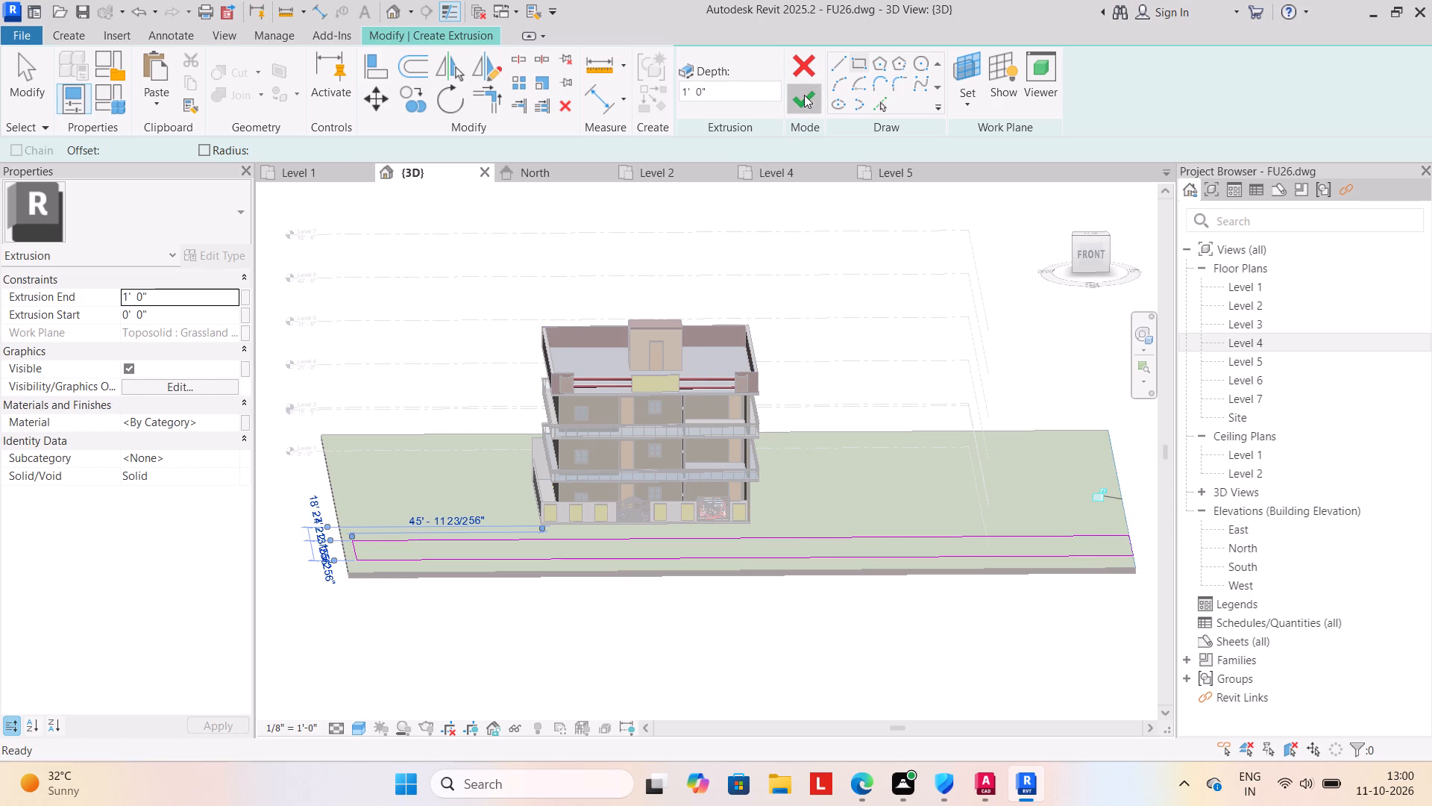
Set the strip's extrusion end to 6".
scroll(782, 653, "down", 1)
middle_click_drag(782, 653, 788, 645)
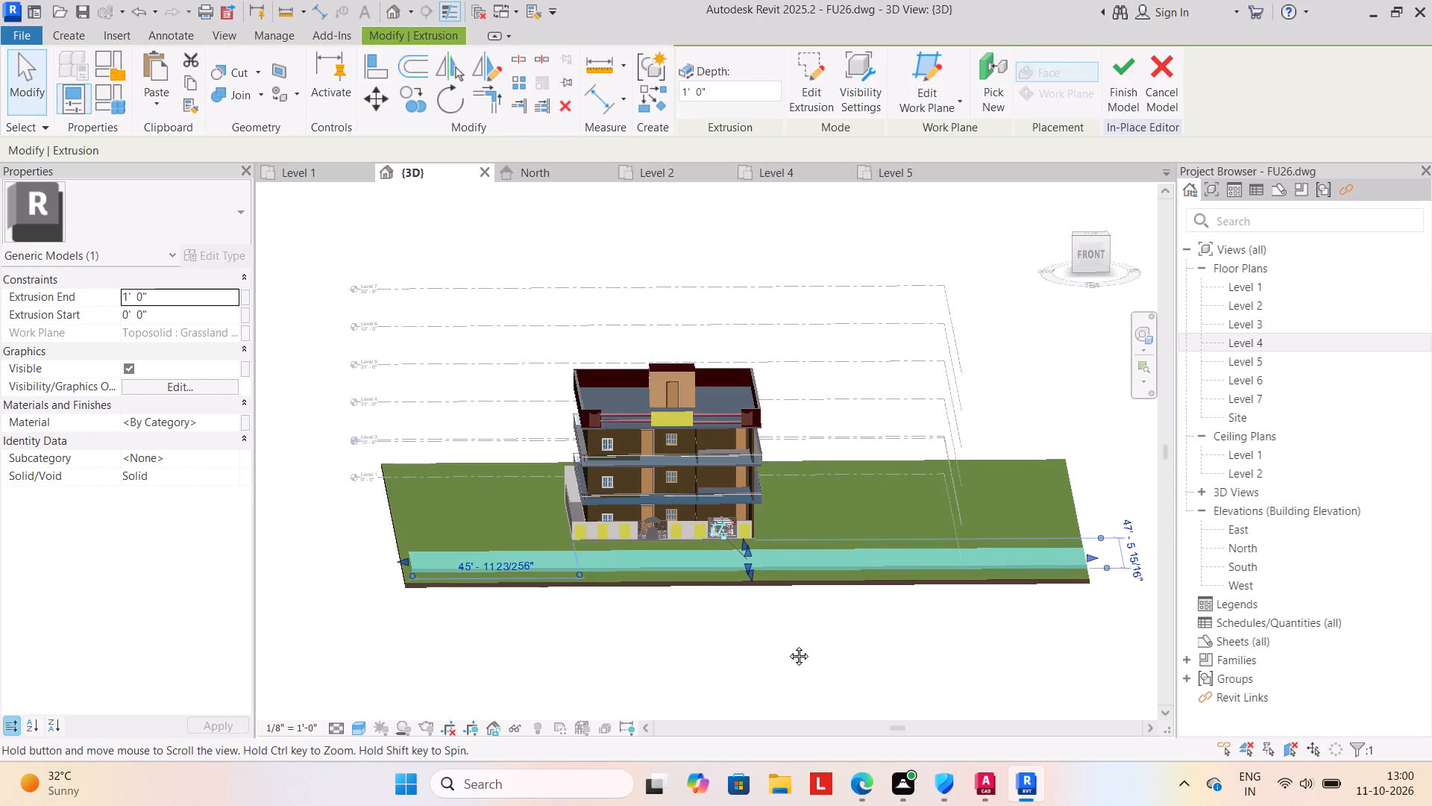
middle_click_drag(788, 645, 829, 612)
middle_click_drag(750, 651, 745, 678, "shift")
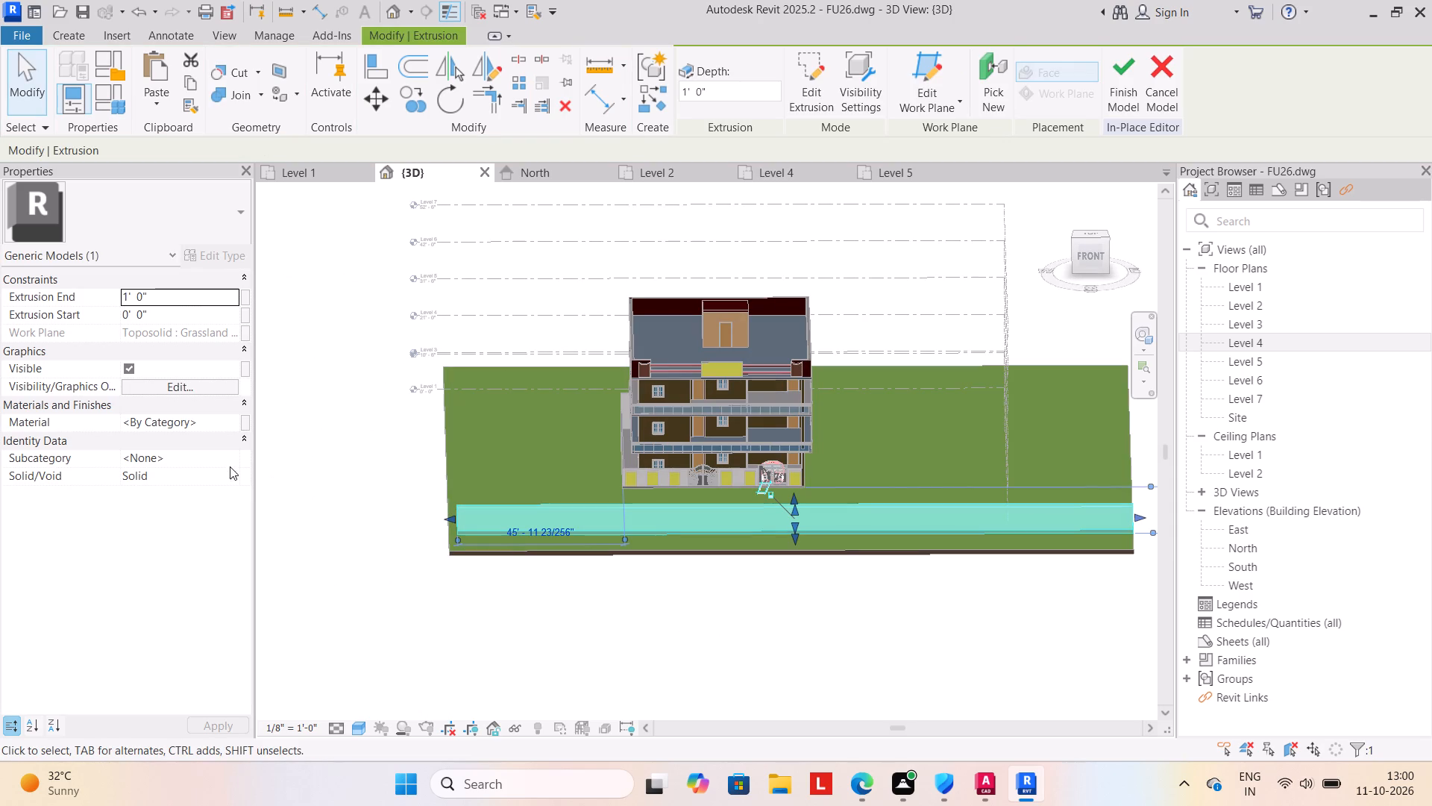
left_click(173, 290)
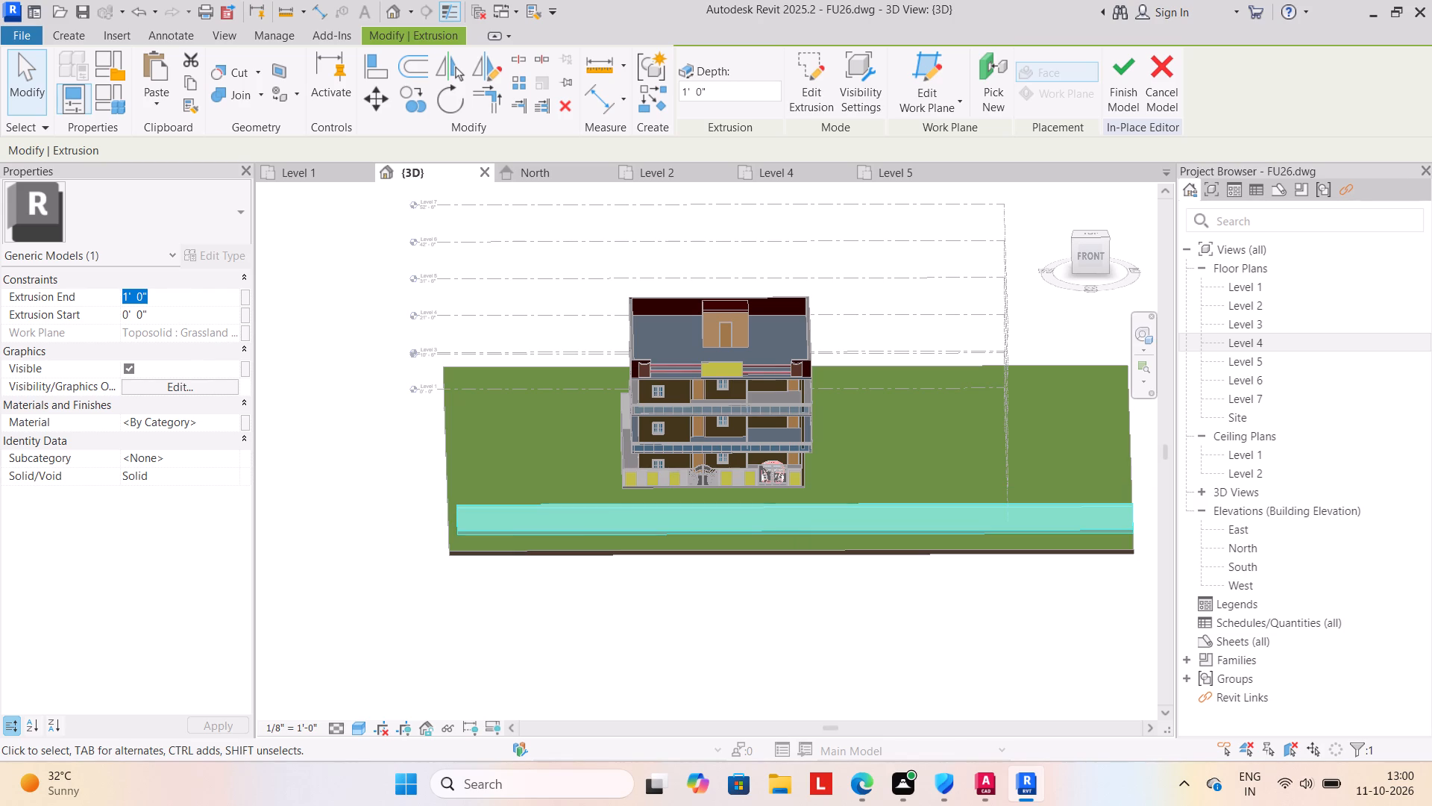
type("6\"")
key("Return")
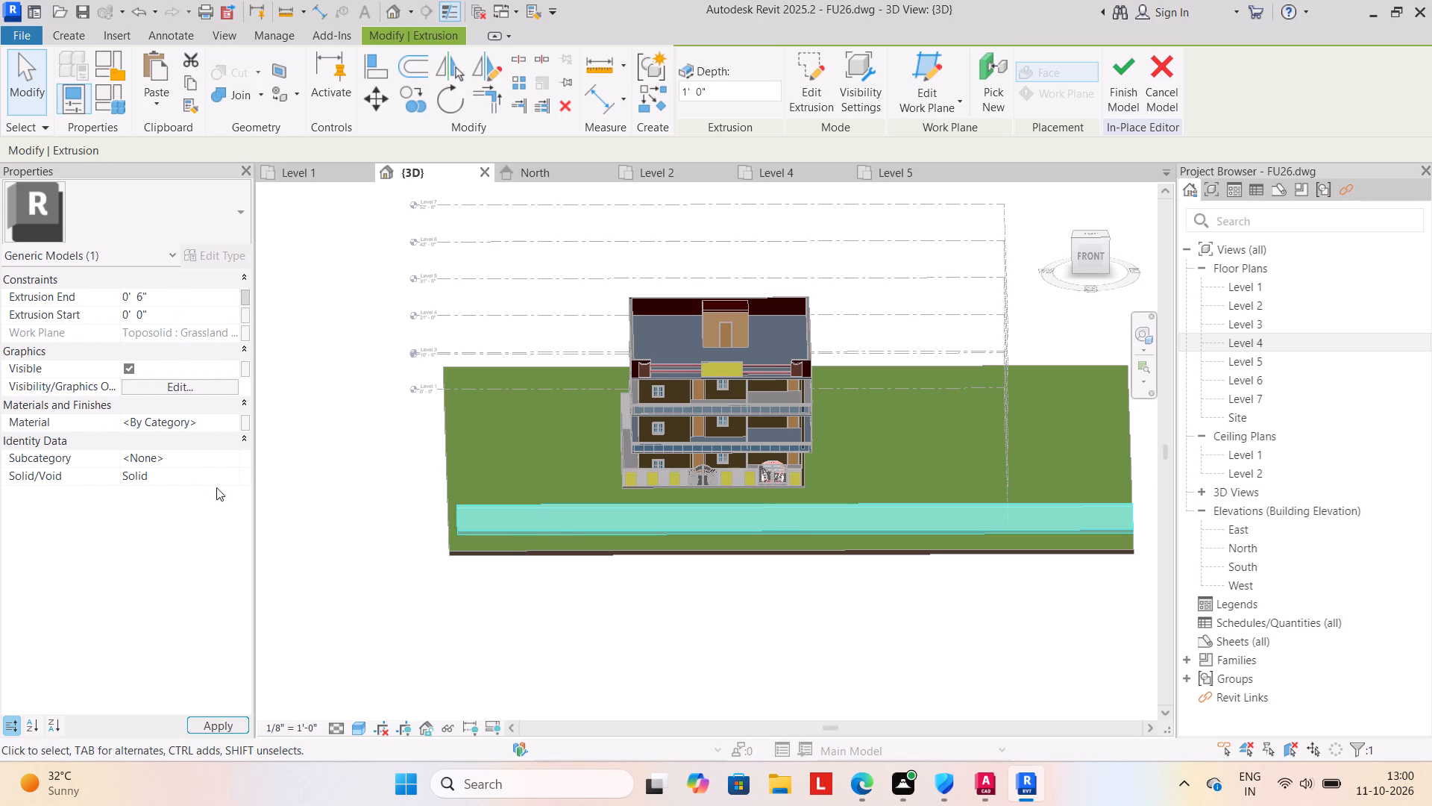
left_click(311, 516)
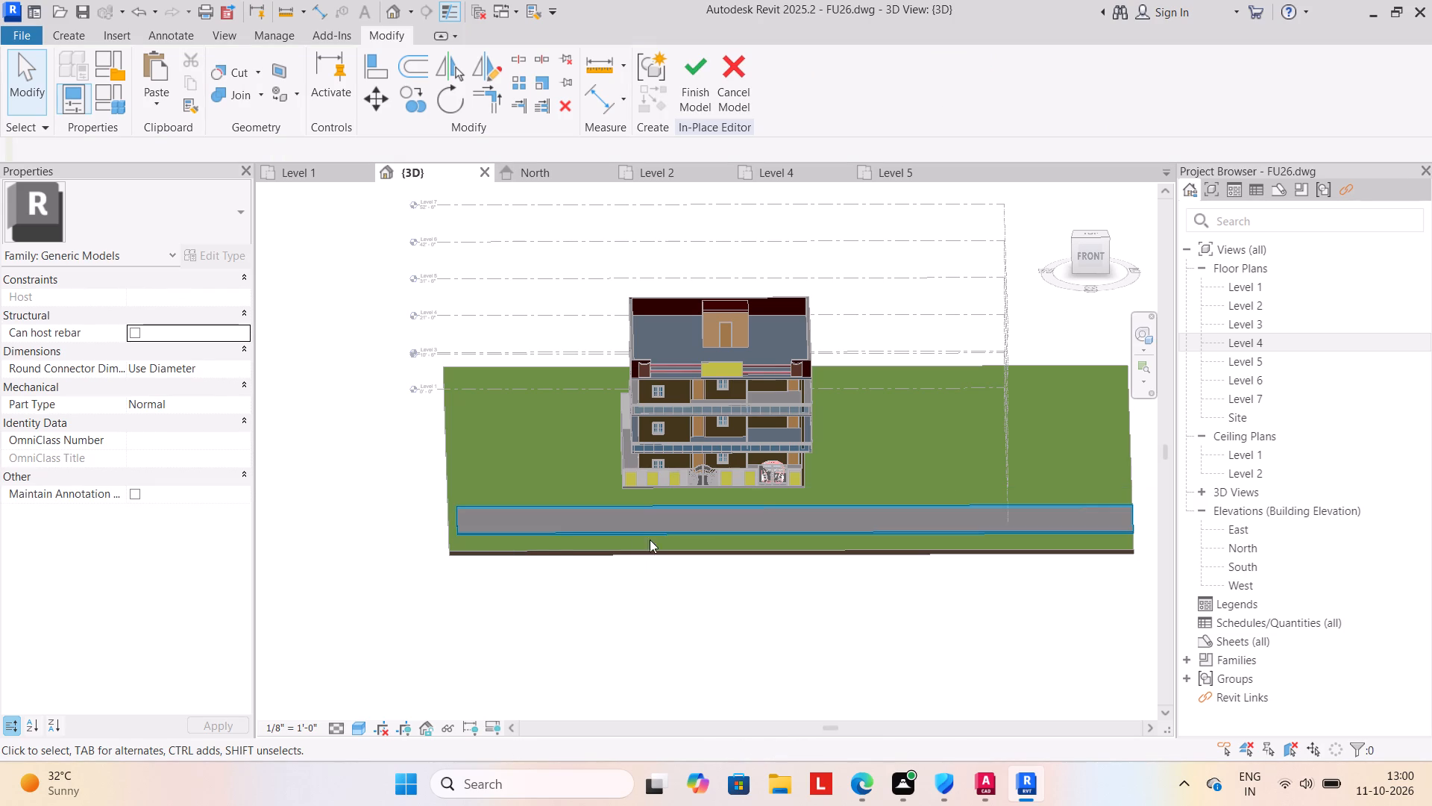
Stretch the strip's outer long edge out to the toposolid's front edge.
left_click(659, 532)
scroll(695, 538, "up", 3)
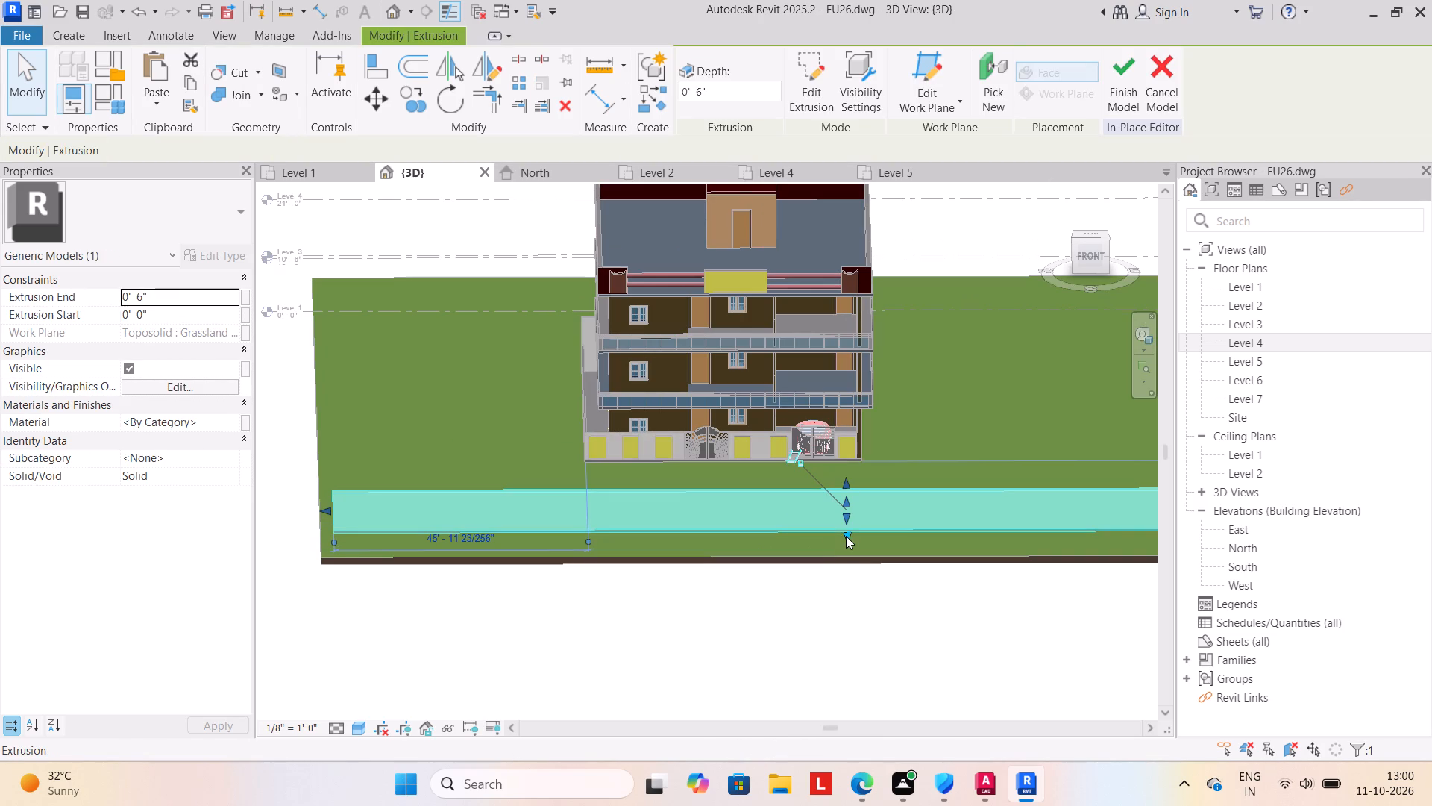
left_click_drag(846, 536, 847, 557)
scroll(826, 641, "down", 4)
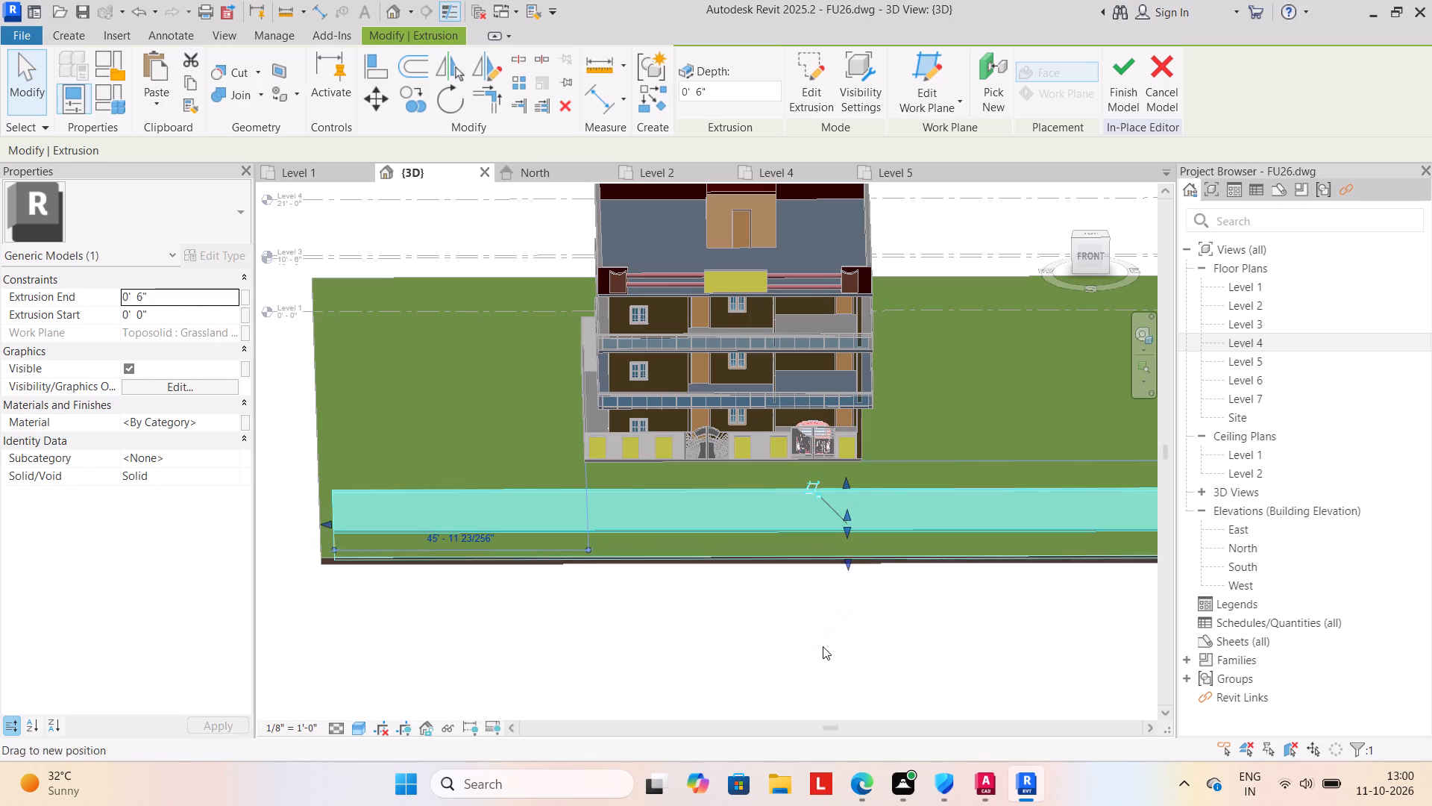
scroll(823, 646, "down", 3)
left_click(823, 647)
Narrow the strip by pulling its building-side edge away from the building, and finish the in-place model.
scroll(786, 639, "down", 1)
middle_click_drag(786, 639, 766, 604)
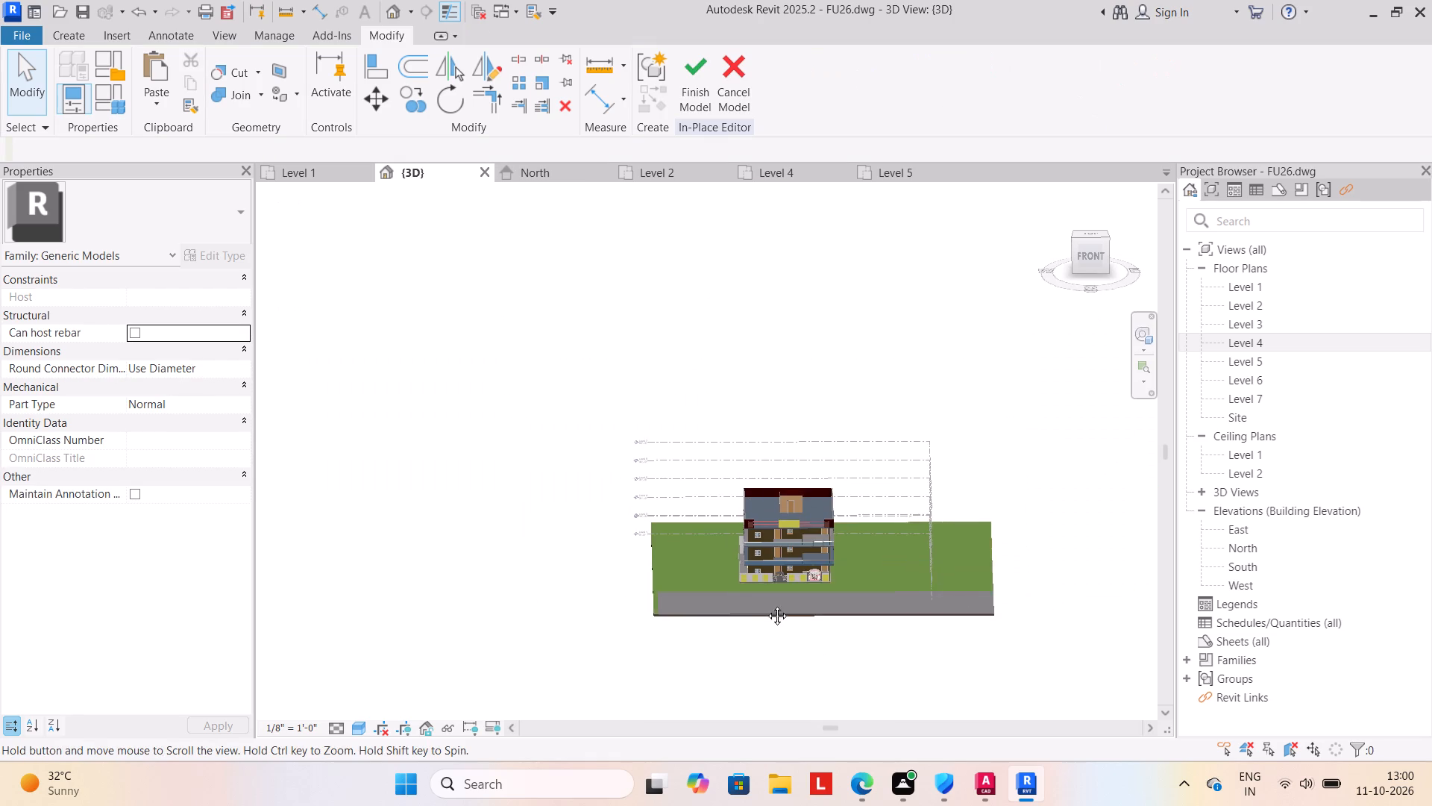
middle_click_drag(766, 604, 733, 558)
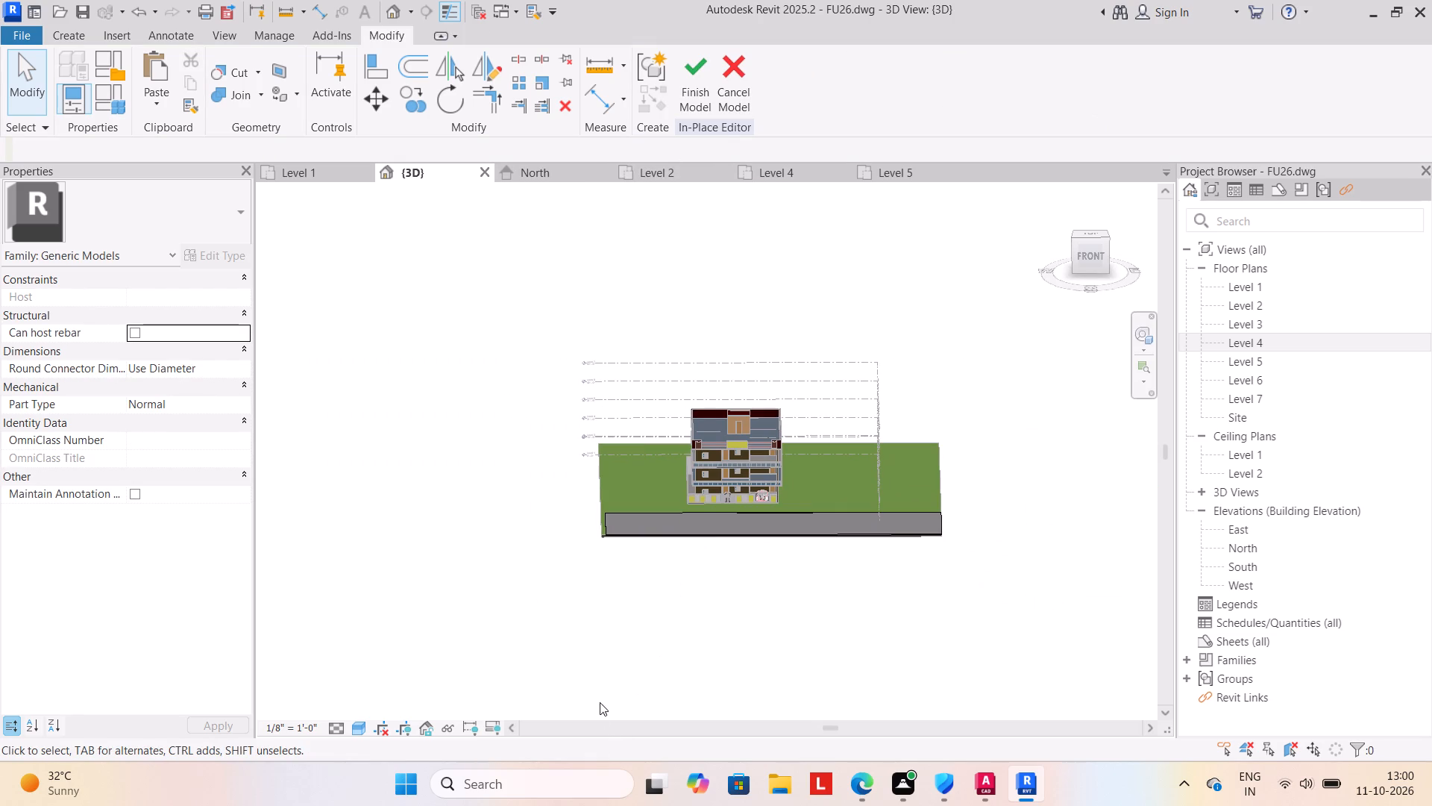
middle_click_drag(624, 651, 729, 689)
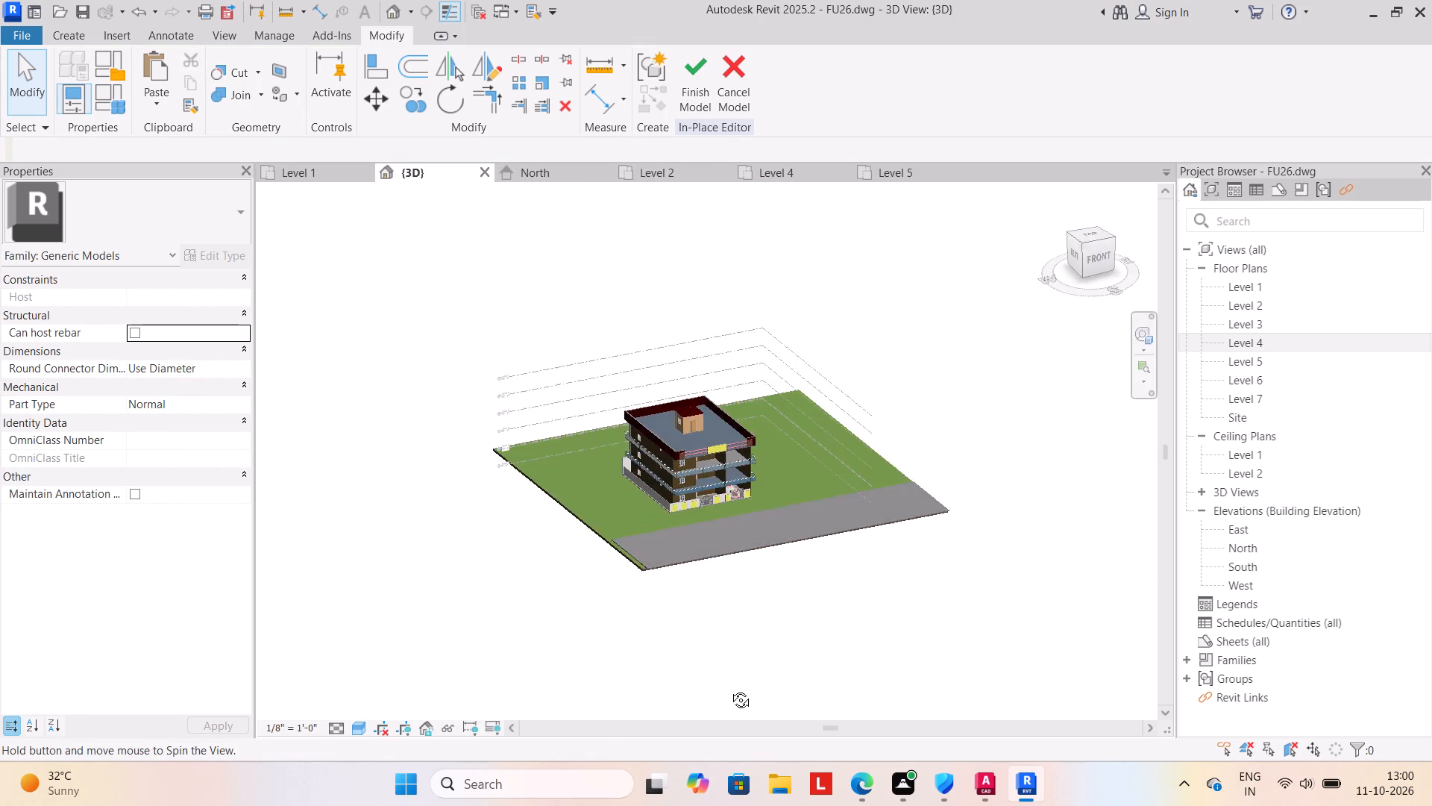
middle_click_drag(729, 689, 867, 613)
middle_click_drag(649, 625, 712, 708)
middle_click_drag(746, 682, 788, 734, "shift")
scroll(876, 604, "up", 3)
left_click(792, 643)
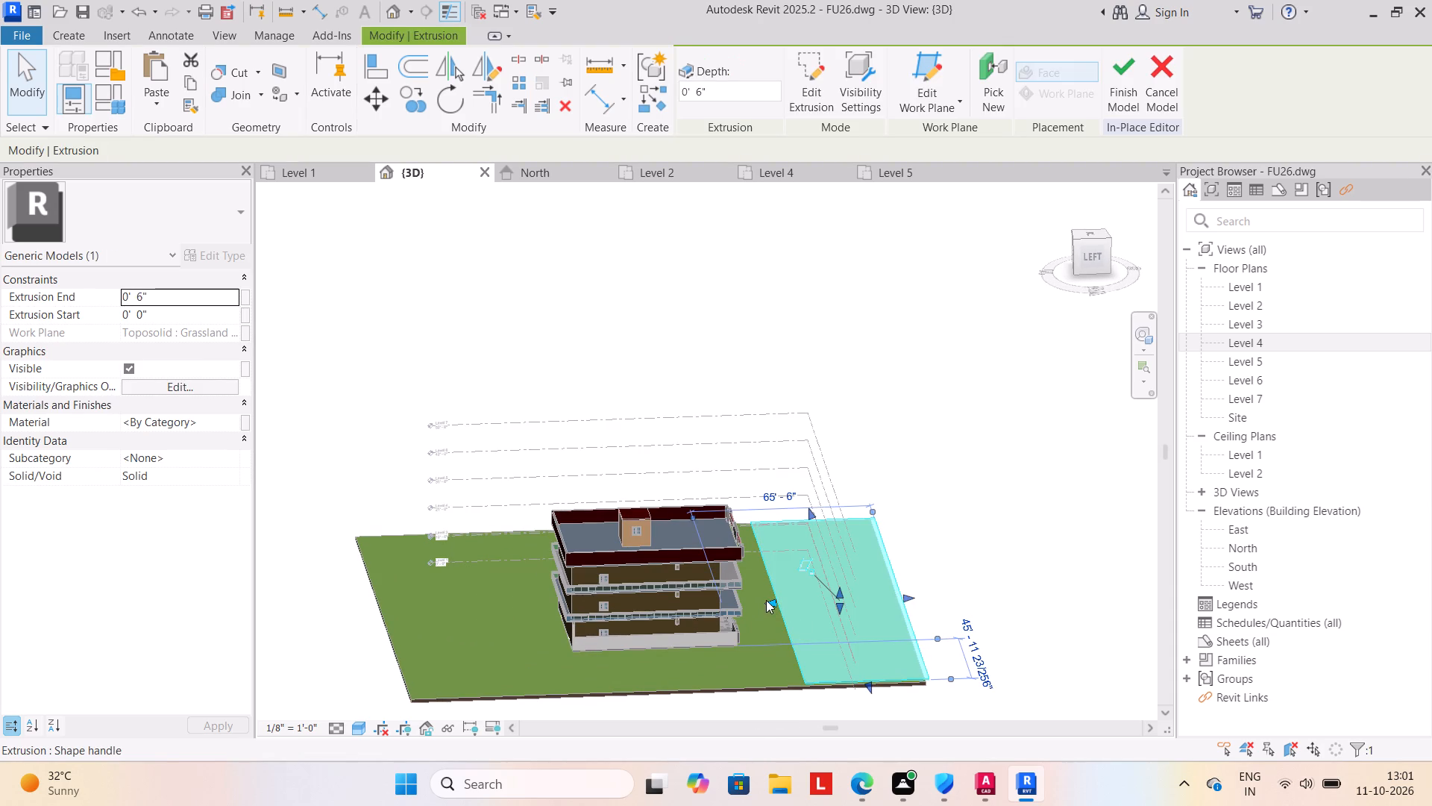
left_click_drag(767, 600, 803, 599)
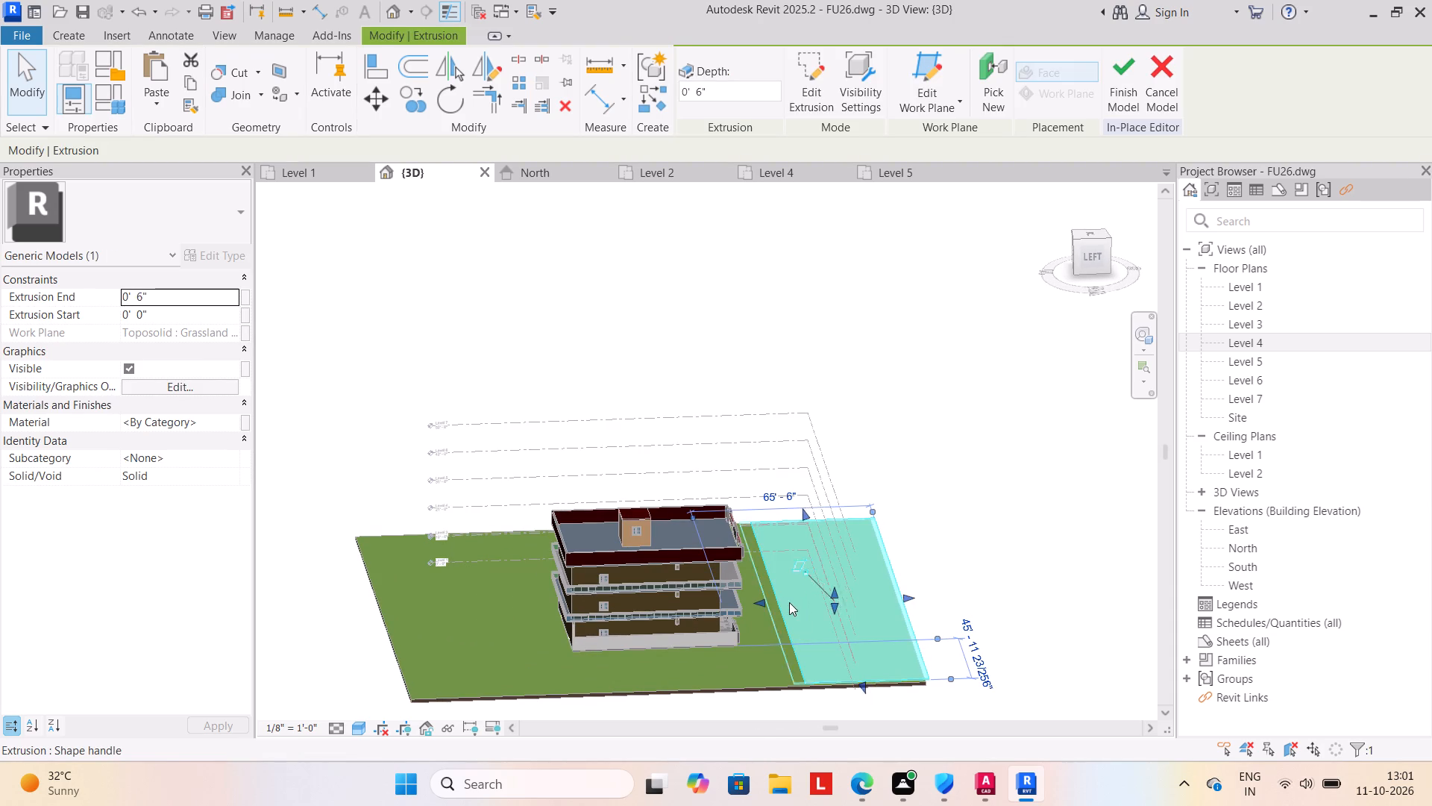
left_click_drag(794, 599, 813, 599)
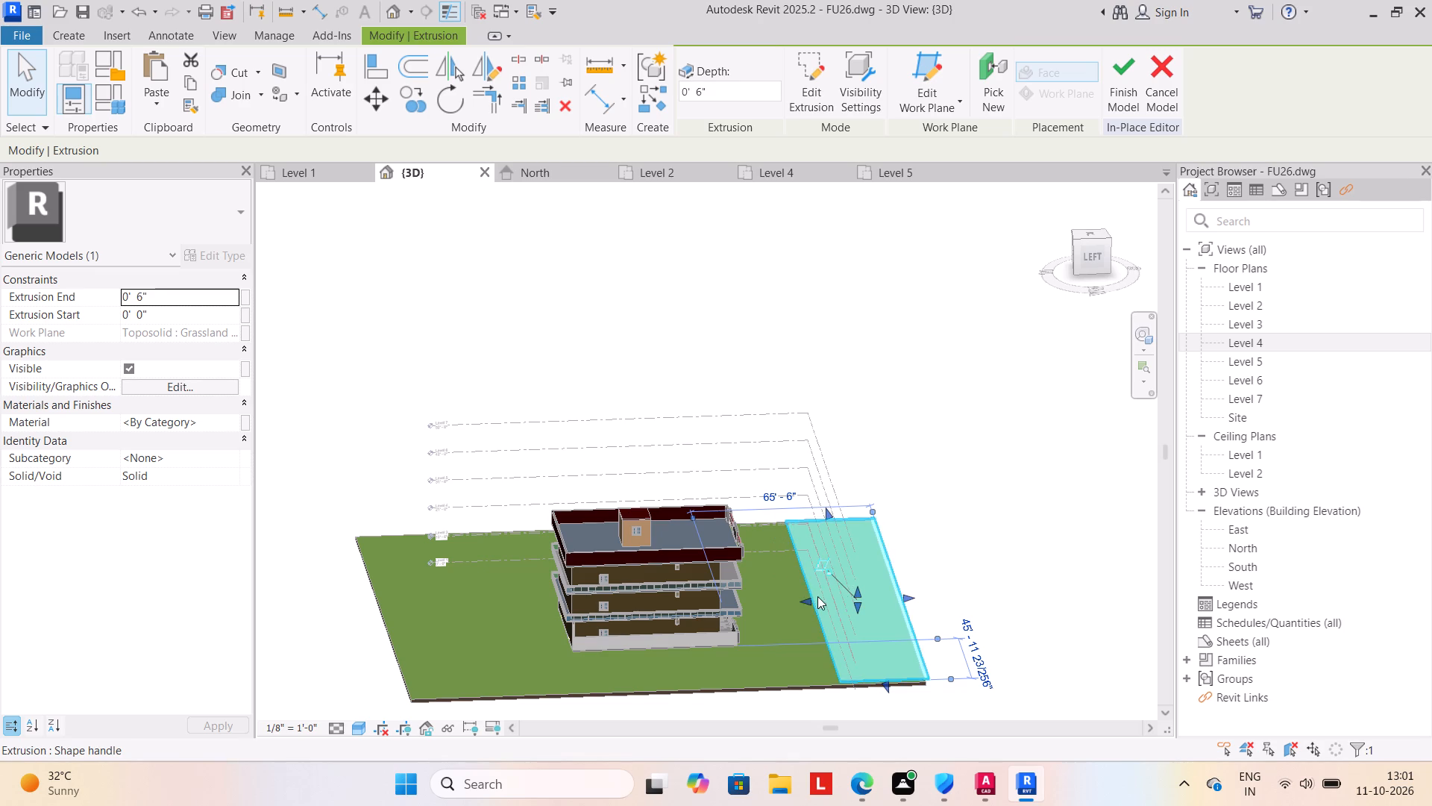
left_click_drag(803, 596, 826, 595)
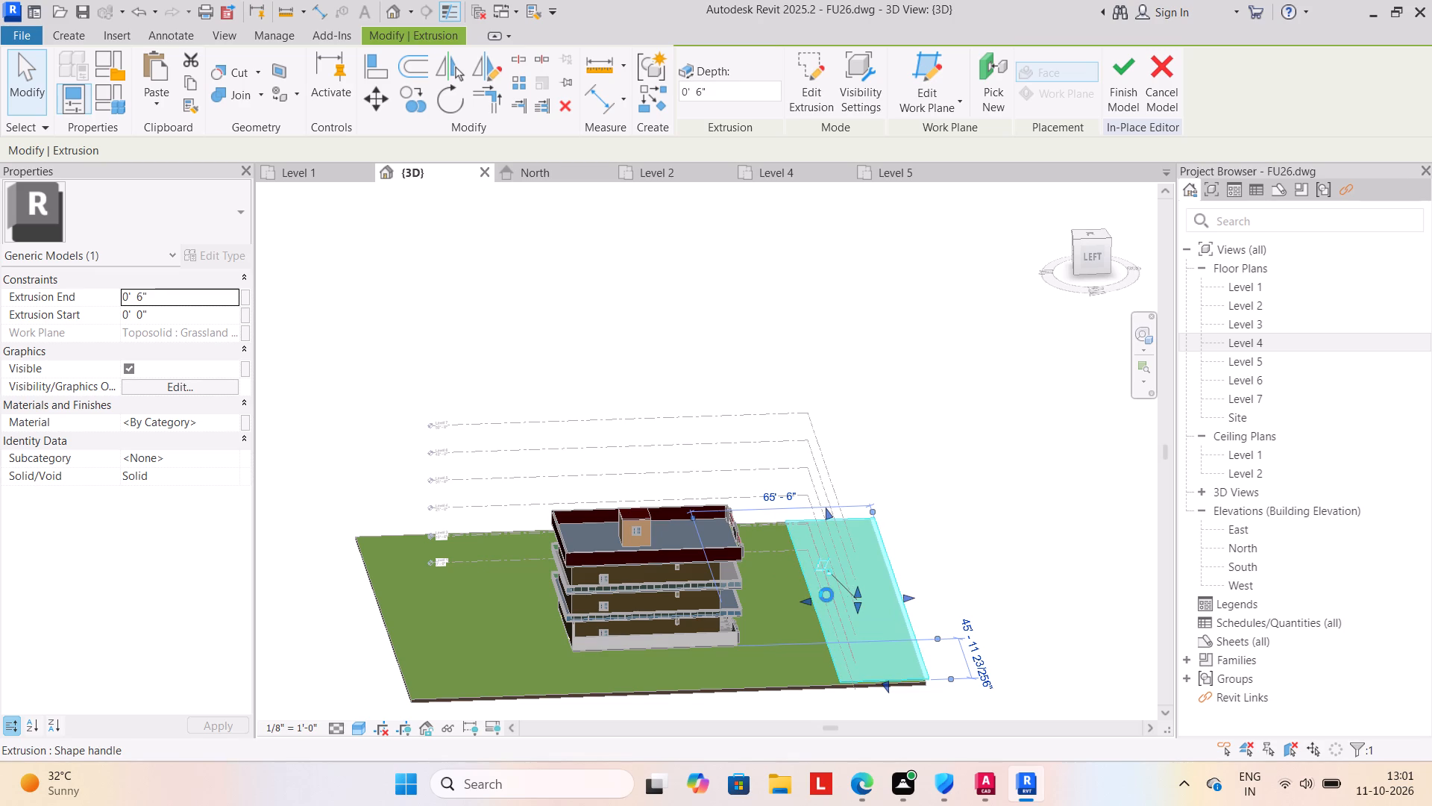
left_click(956, 473)
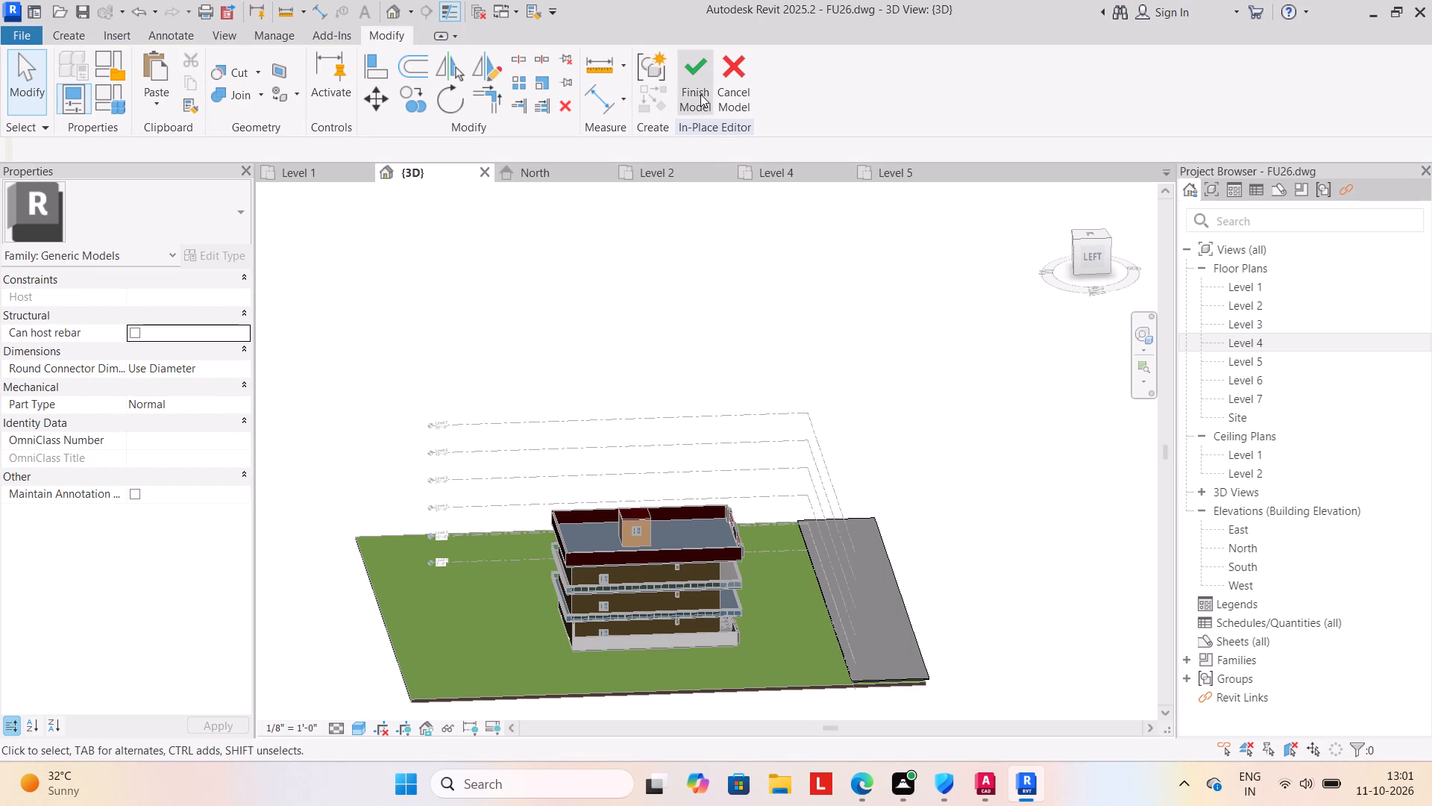
left_click(700, 94)
Pull the finished strip's outer long edge slightly inward to line up with the toposolid's front edge.
scroll(989, 566, "down", 2)
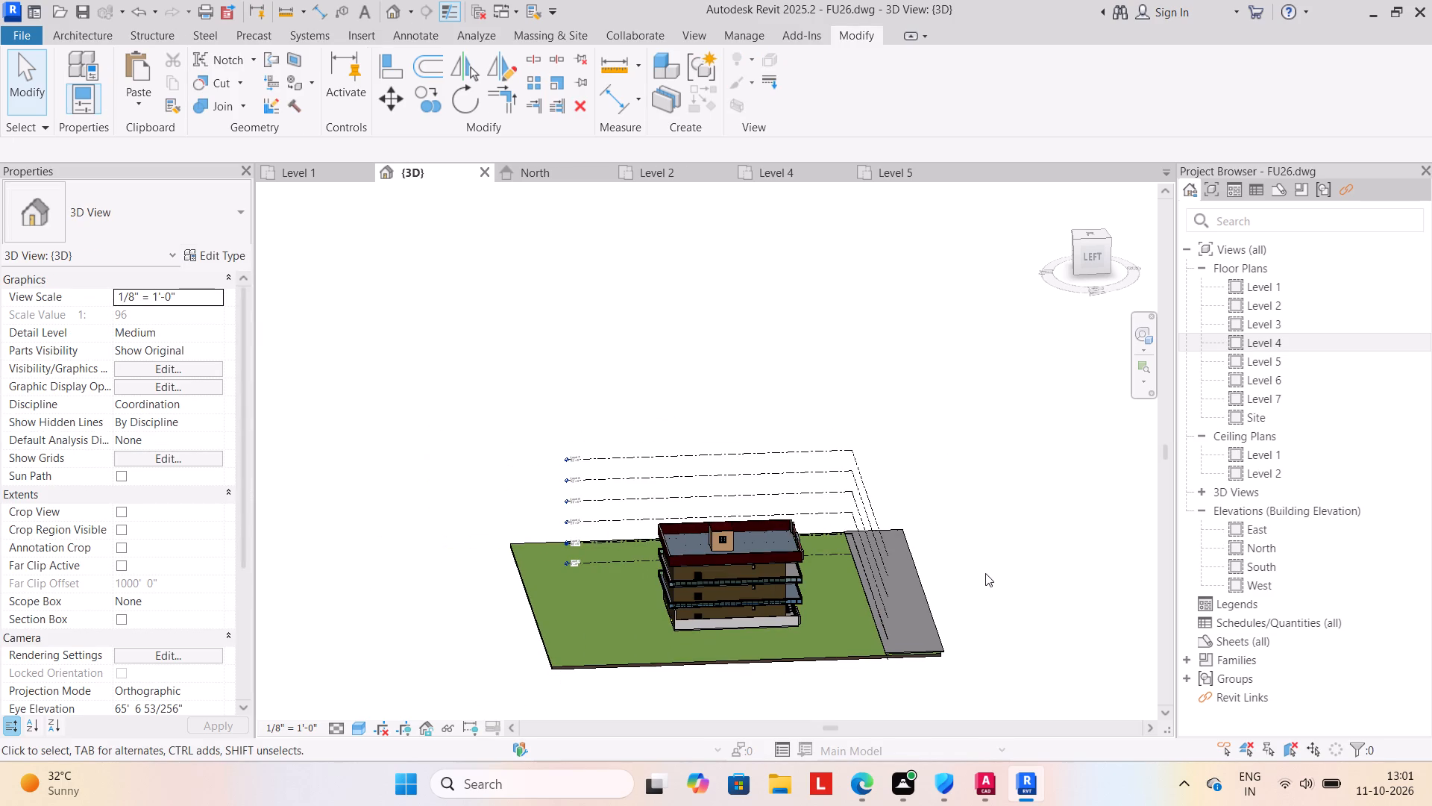
middle_click_drag(981, 669, 787, 687, "shift")
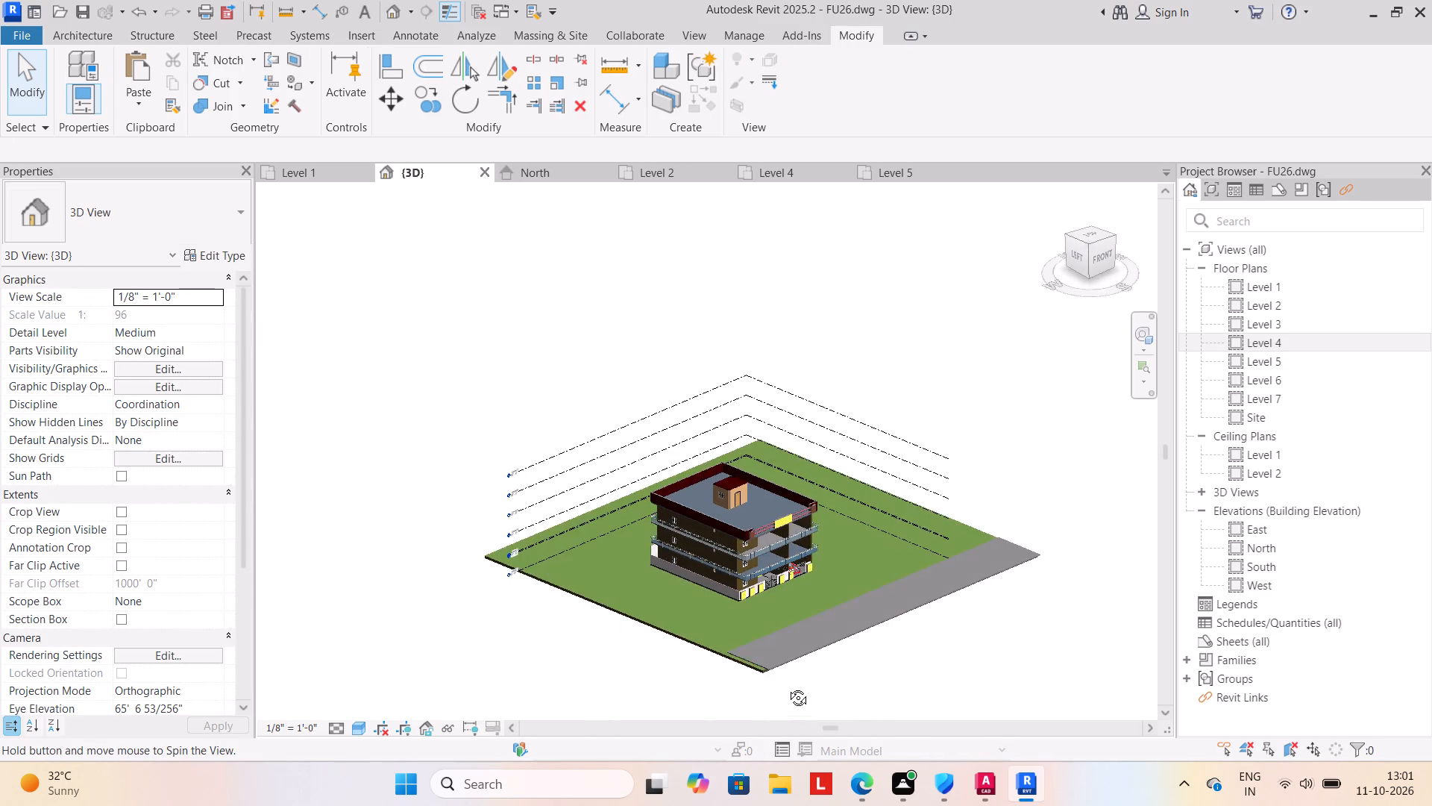
middle_click_drag(787, 687, 765, 661, "shift")
left_click(875, 604)
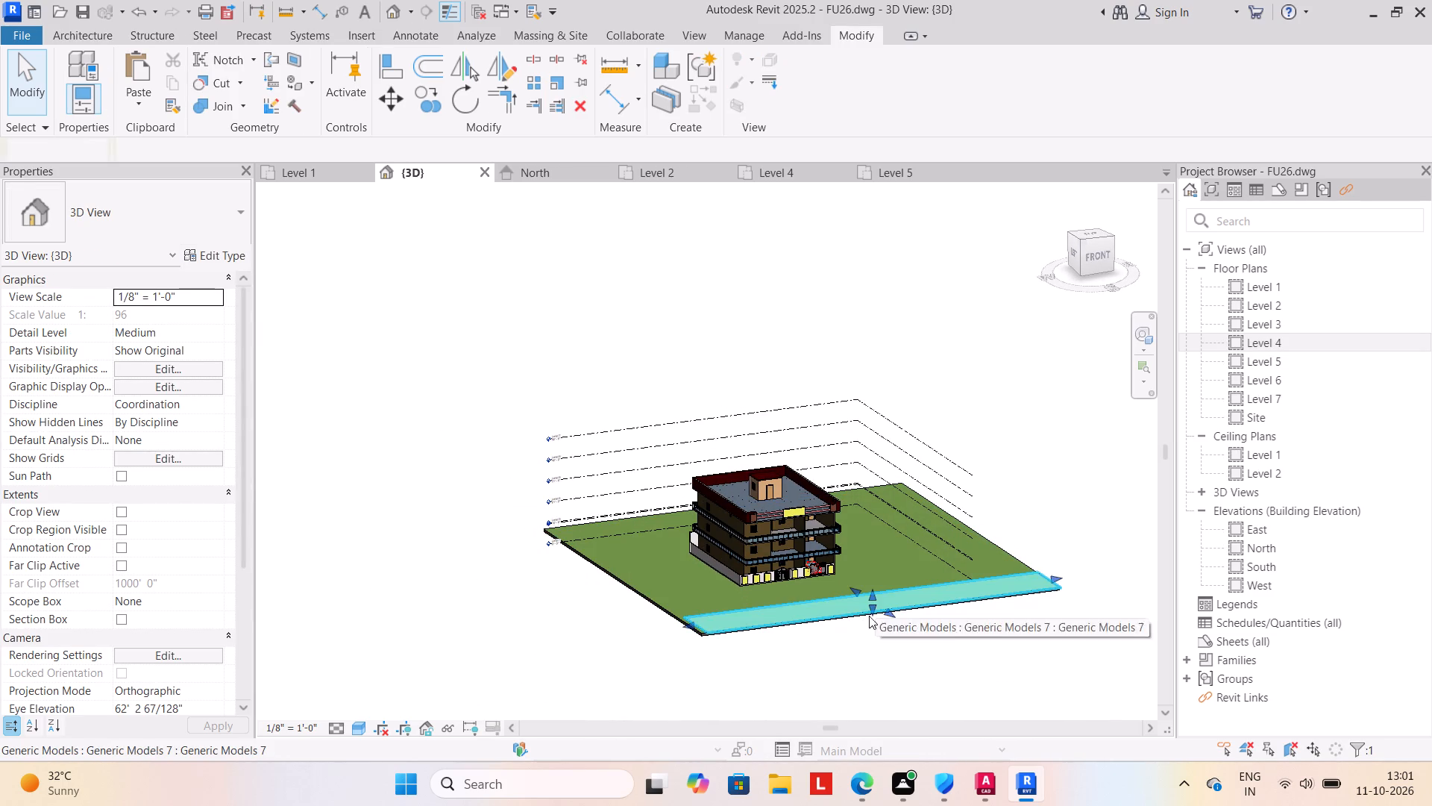
middle_click_drag(792, 672, 1010, 672, "shift")
scroll(891, 560, "up", 3)
left_click_drag(917, 621, 914, 621)
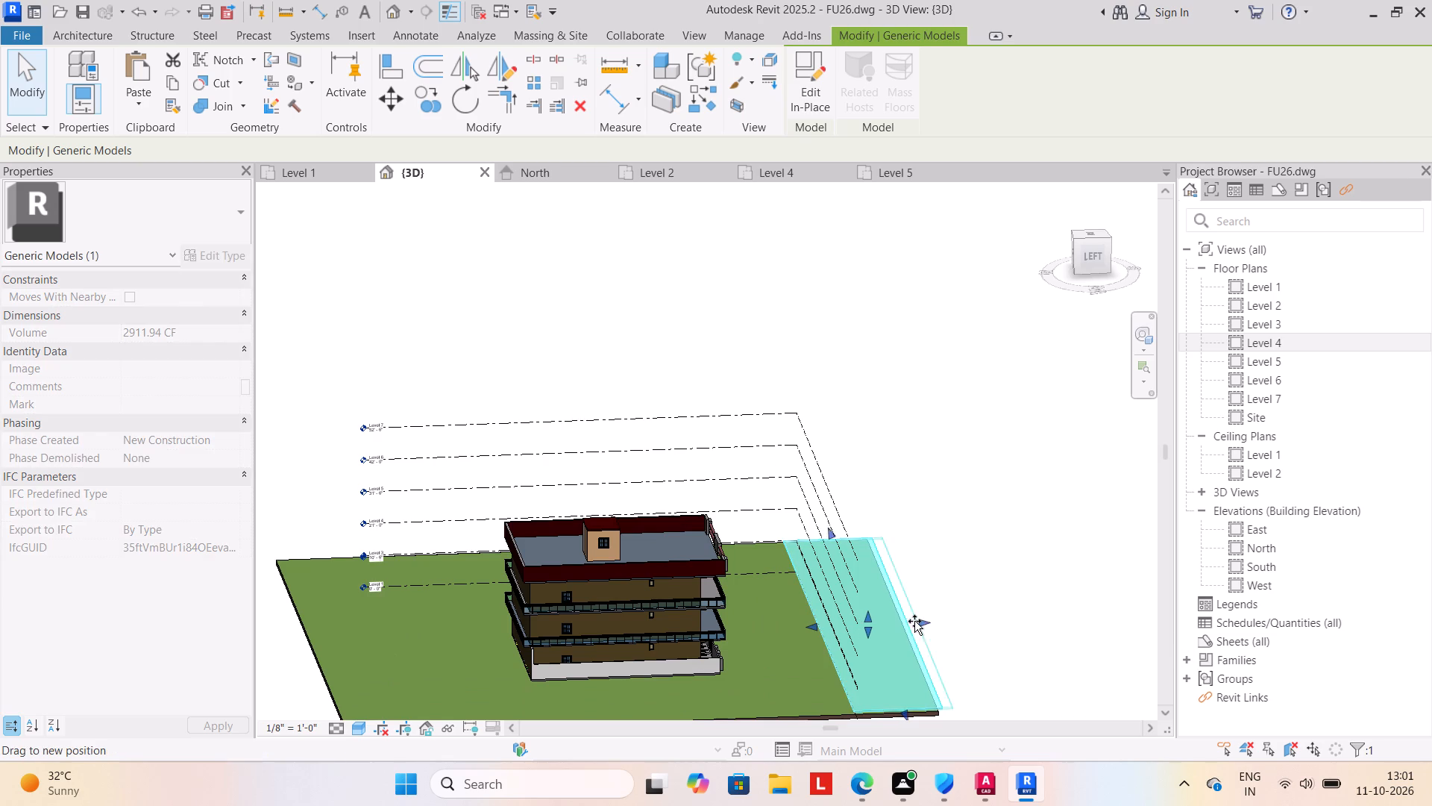
left_click_drag(914, 621, 902, 624)
left_click(958, 620)
Examine the strip and the whole site from several 3D angles and in the North elevation.
scroll(965, 631, "down", 1)
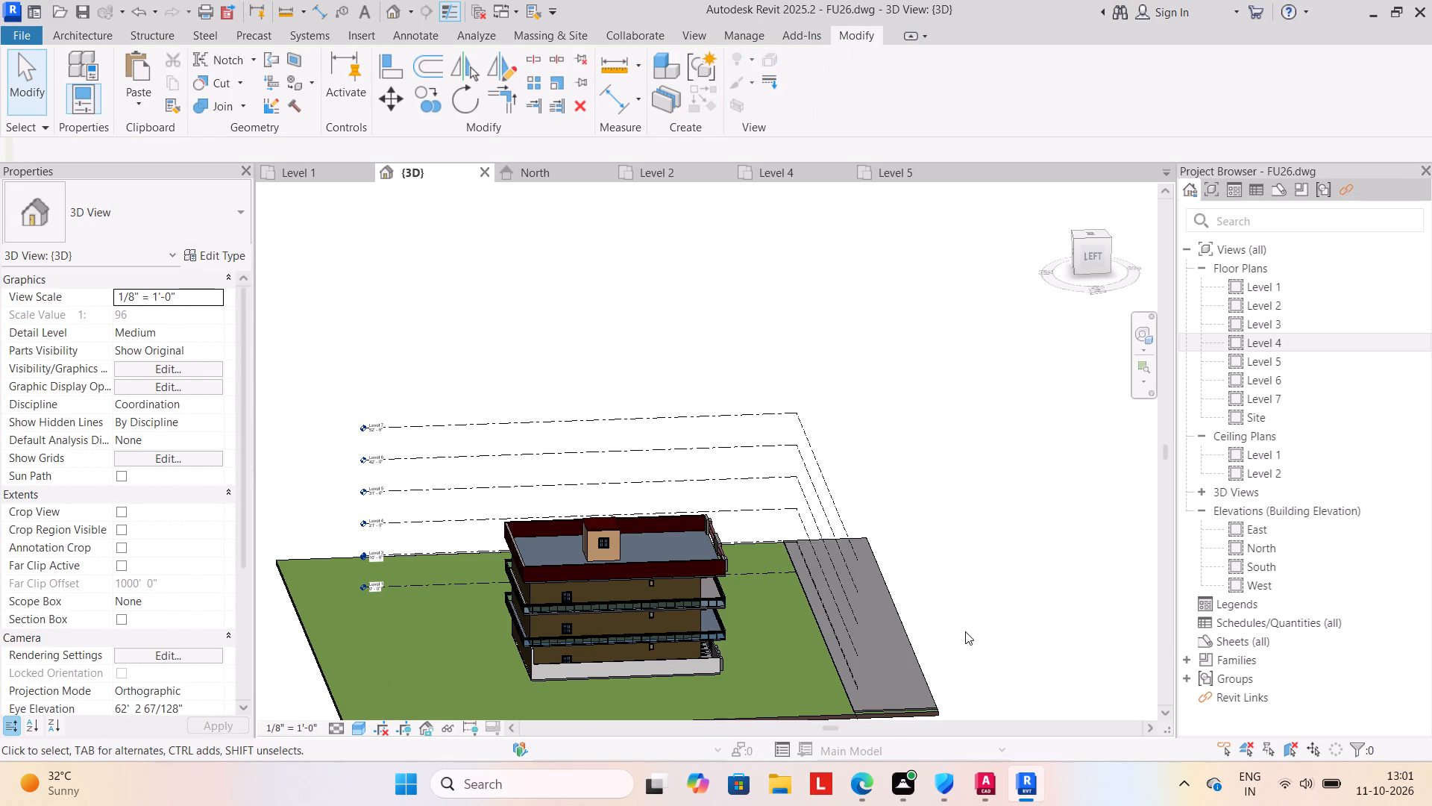
middle_click_drag(965, 631, 647, 646, "shift")
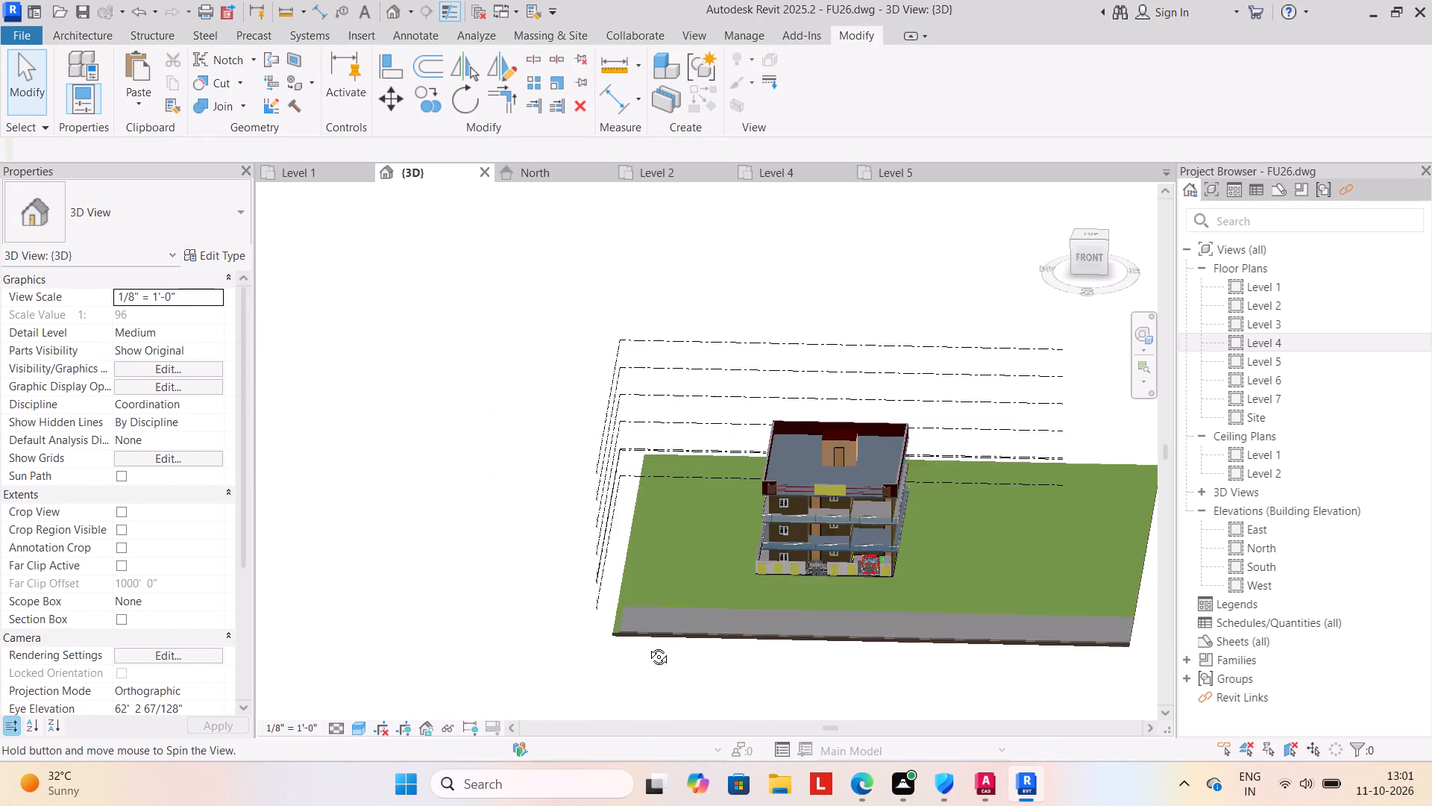
middle_click_drag(647, 646, 617, 640, "shift")
middle_click_drag(686, 643, 588, 633)
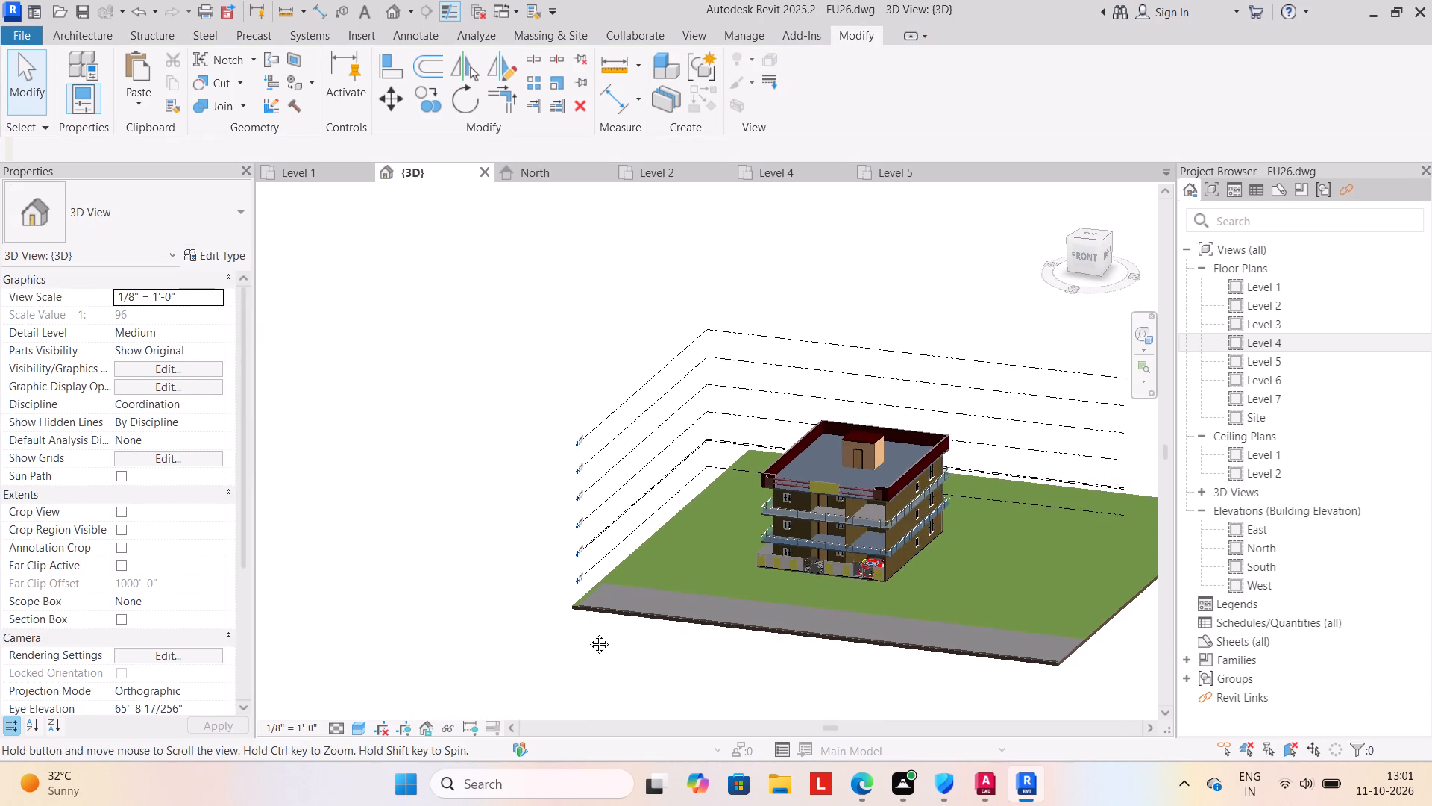
middle_click_drag(588, 633, 544, 632)
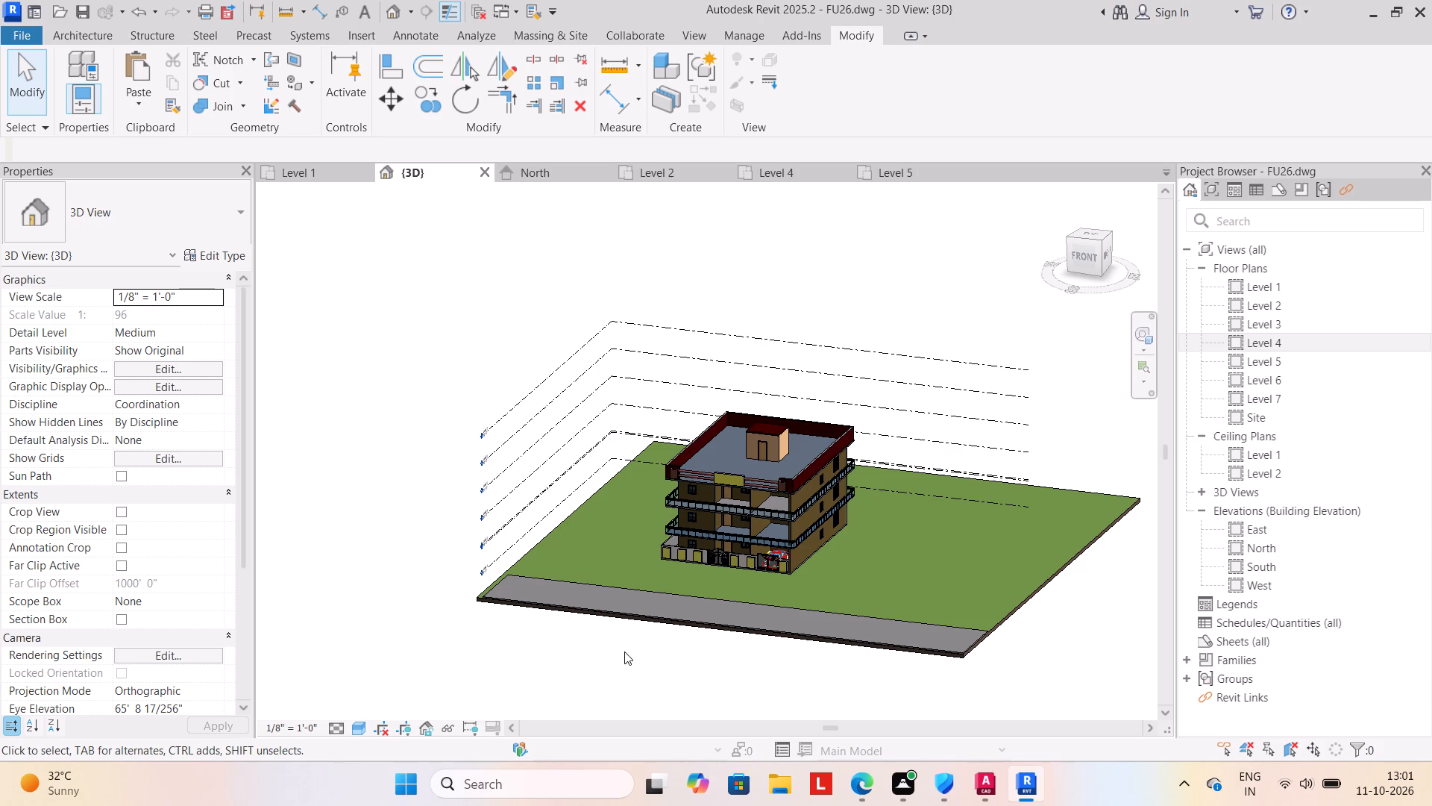
left_click(659, 610)
left_click(647, 702)
left_click(79, 34)
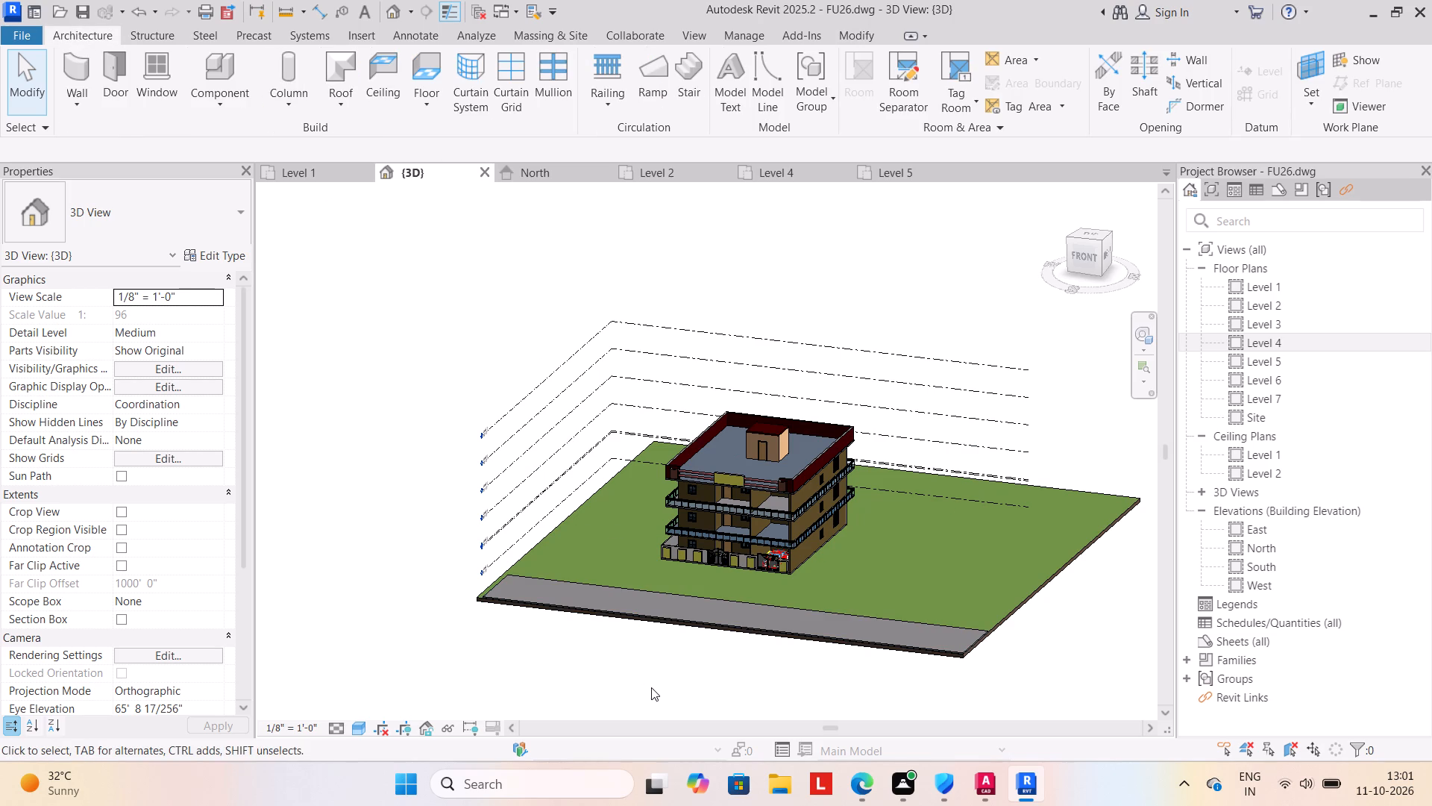
middle_click_drag(654, 683, 717, 682, "shift")
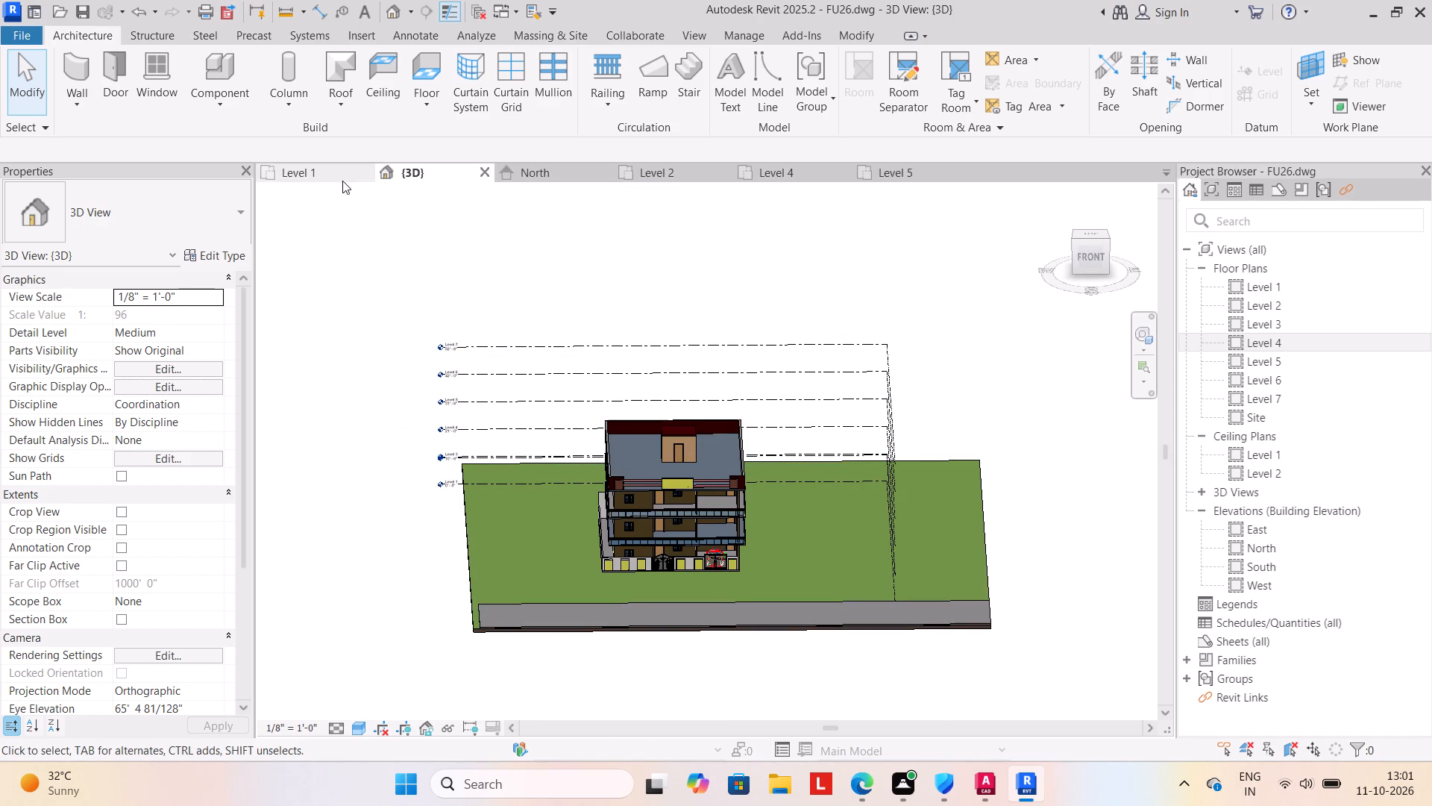
left_click(537, 177)
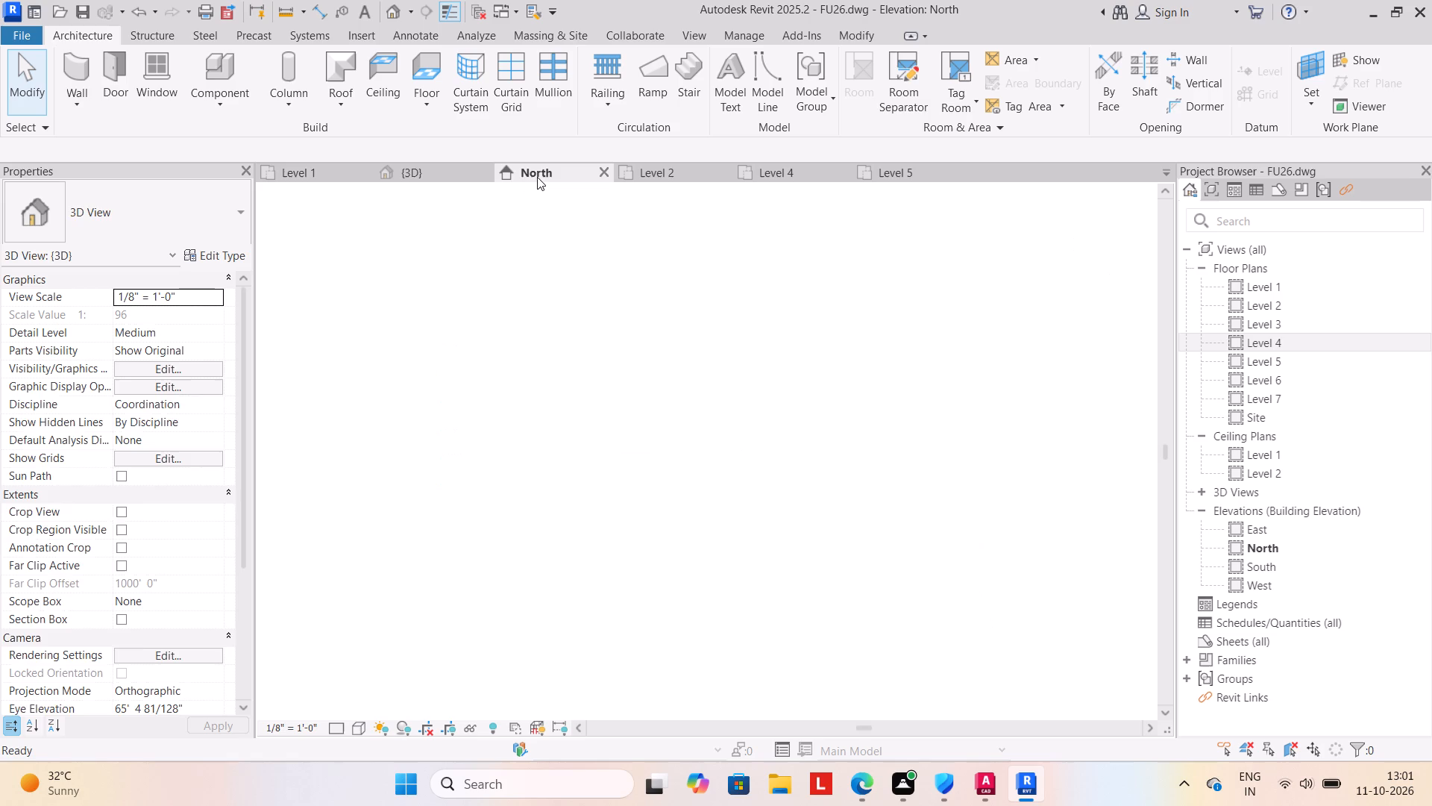
In the Level 1 plan, move the north elevation marker outward, clear of the toposolid's north edge.
left_click(304, 171)
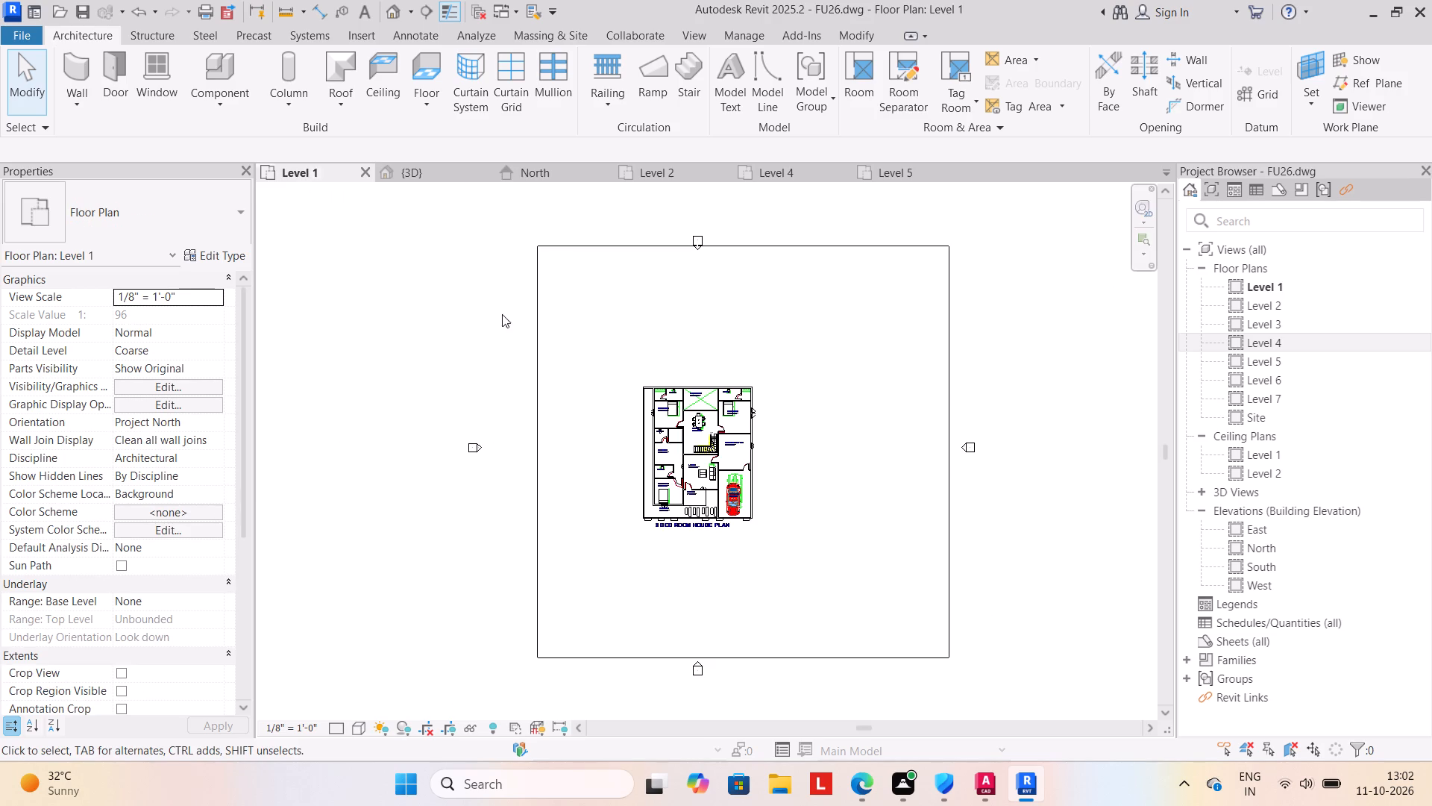
scroll(688, 235, "up", 7)
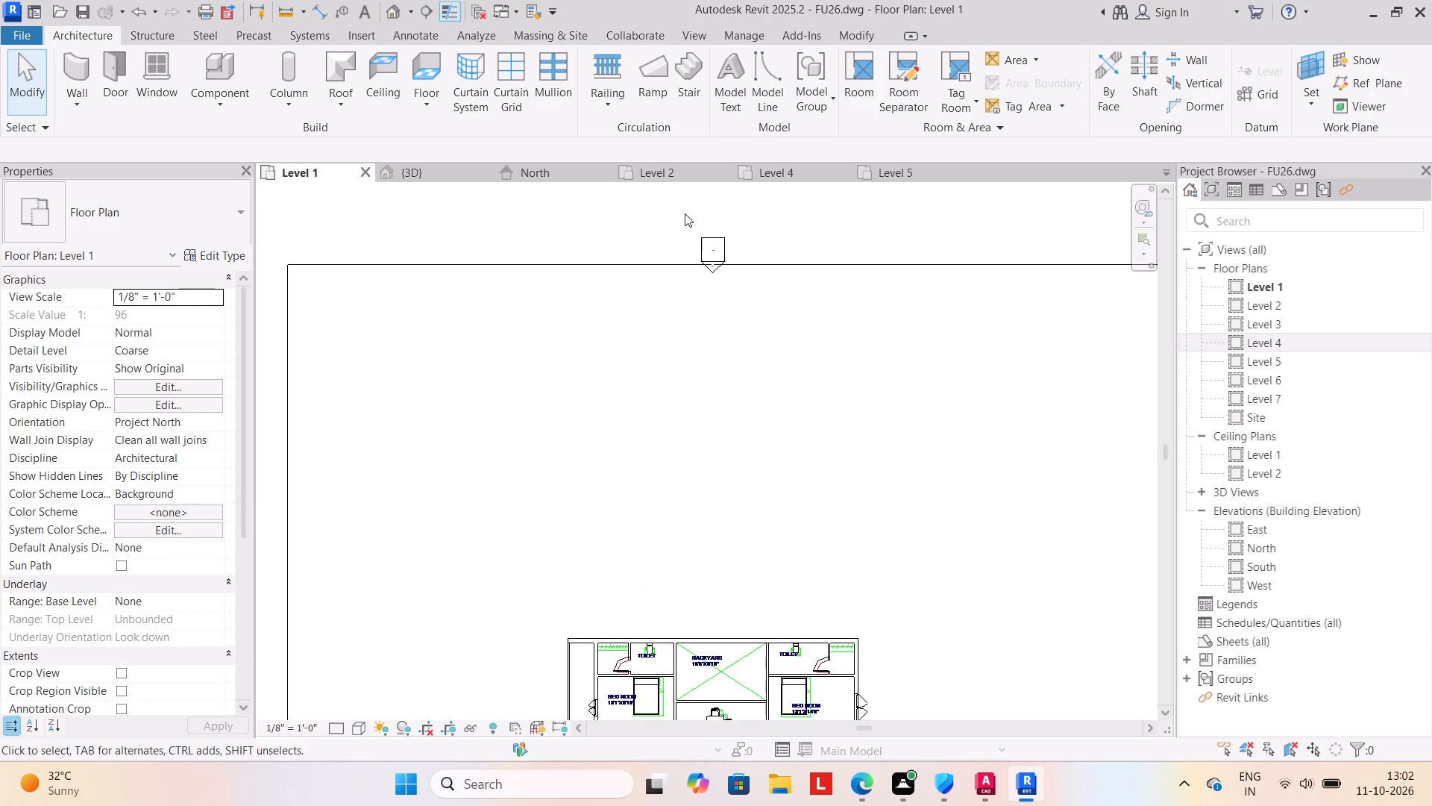
left_click(688, 213)
left_click_drag(691, 213, 748, 290)
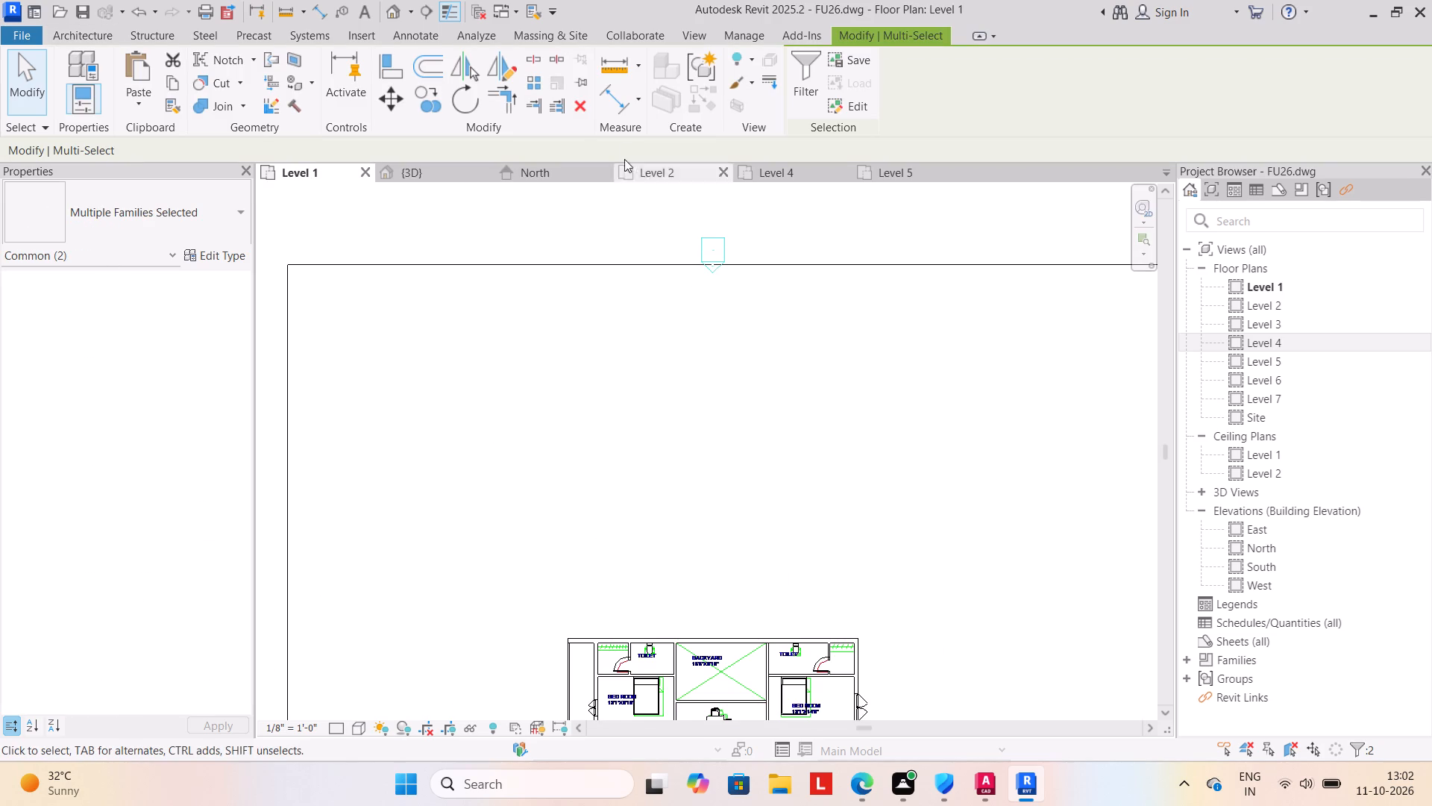
left_click(392, 102)
left_click_drag(719, 249, 720, 249)
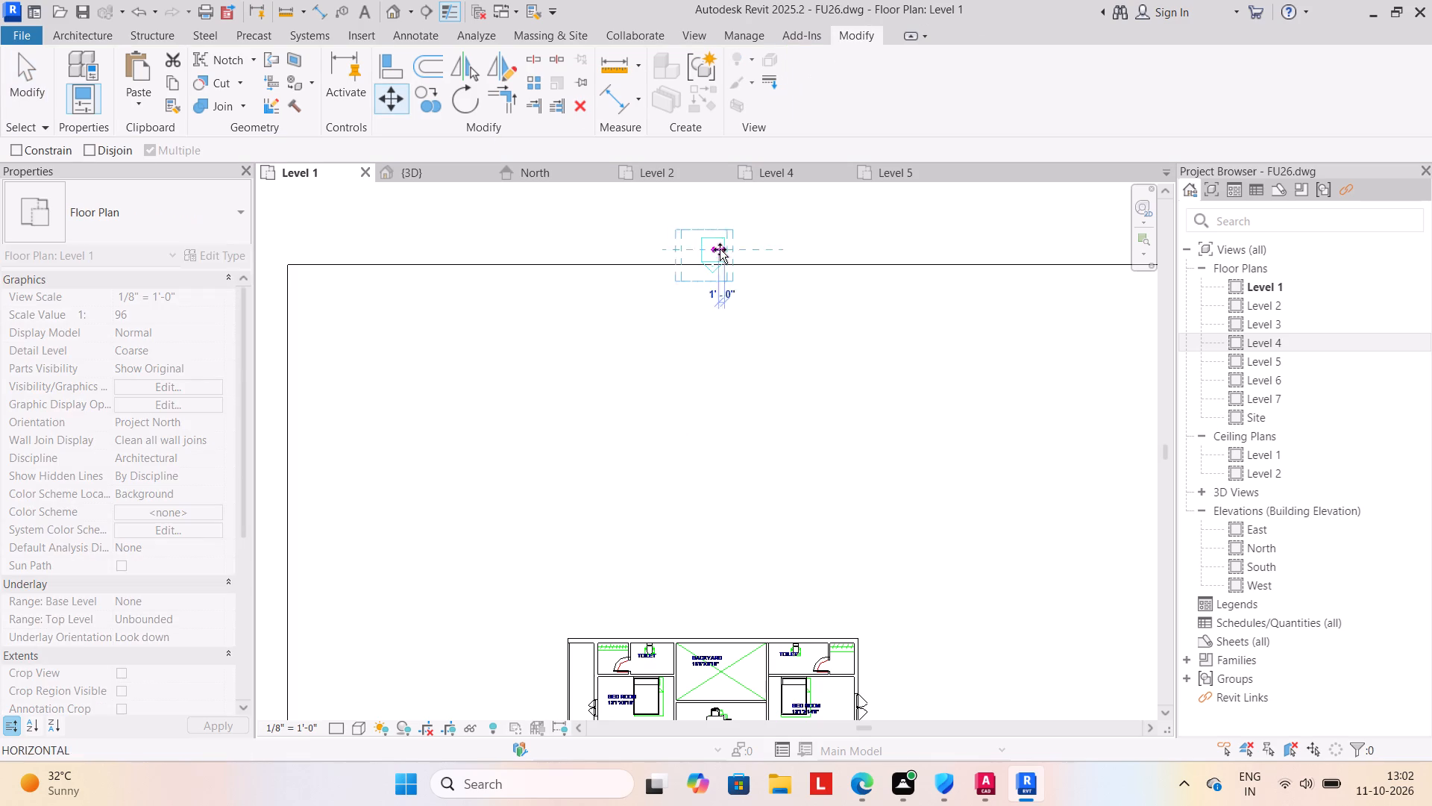
left_click_drag(720, 249, 719, 239)
left_click(717, 218)
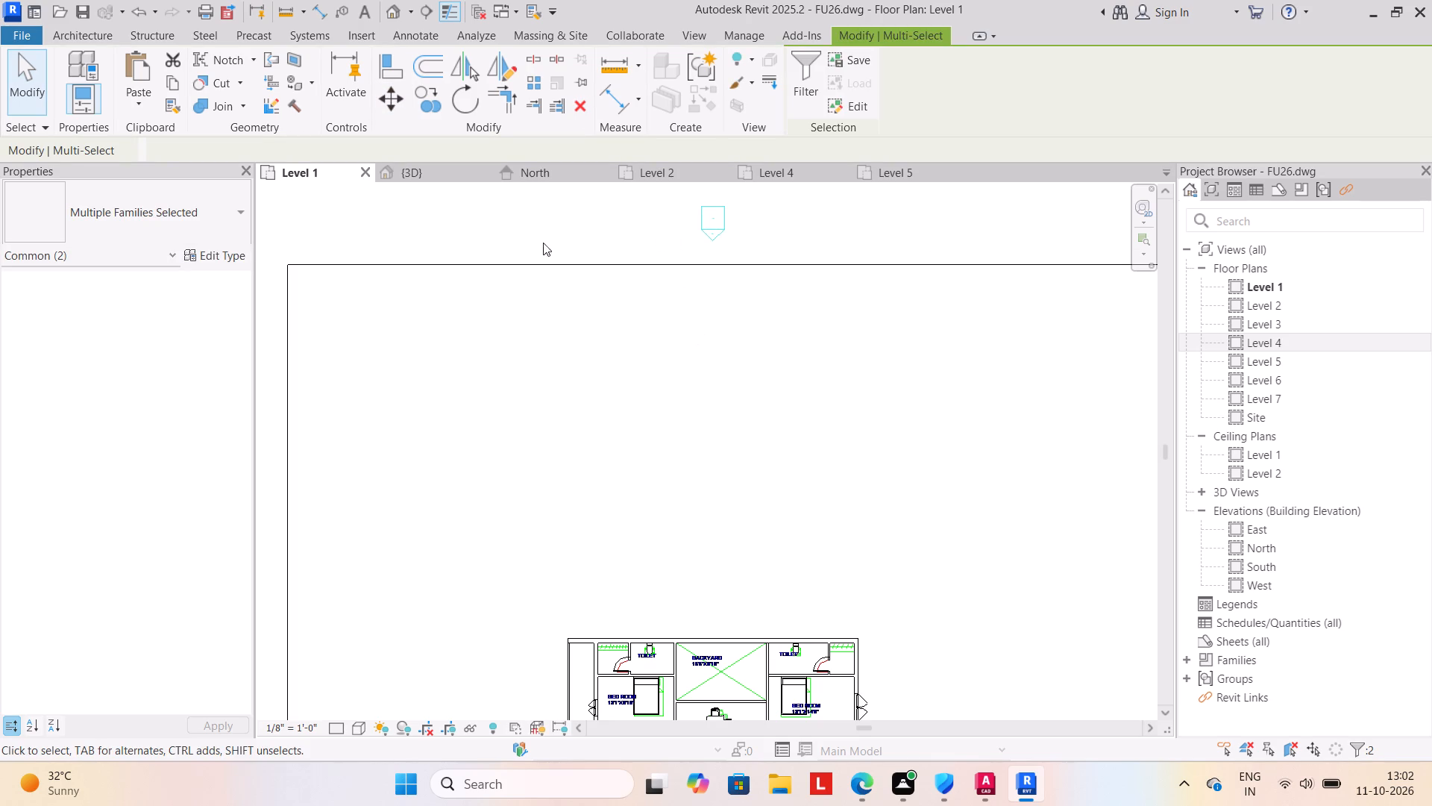
In the 3D view, start placing a component and open the swimming pool folder of the SHUBHAM CITY family library.
left_click(426, 179)
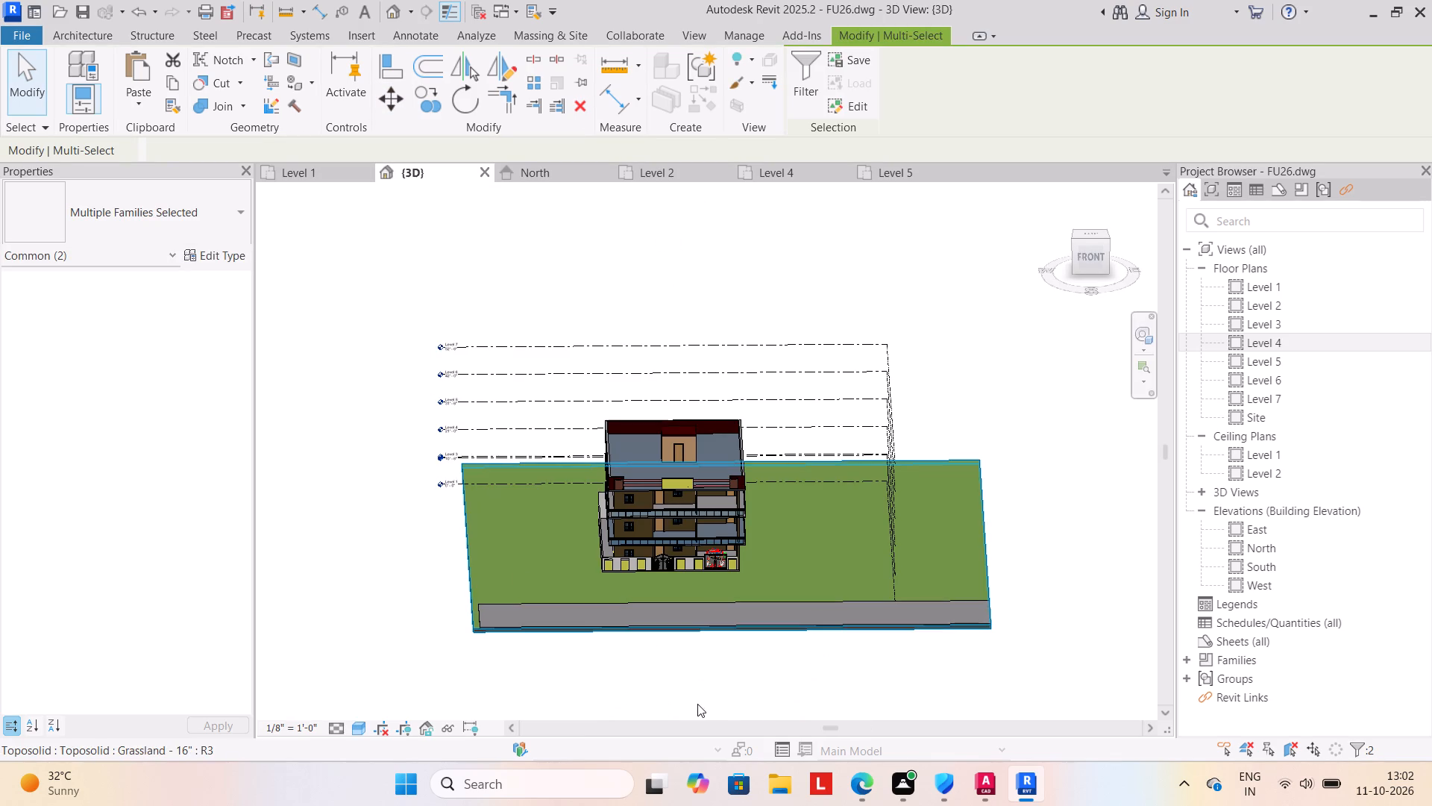
left_click(709, 693)
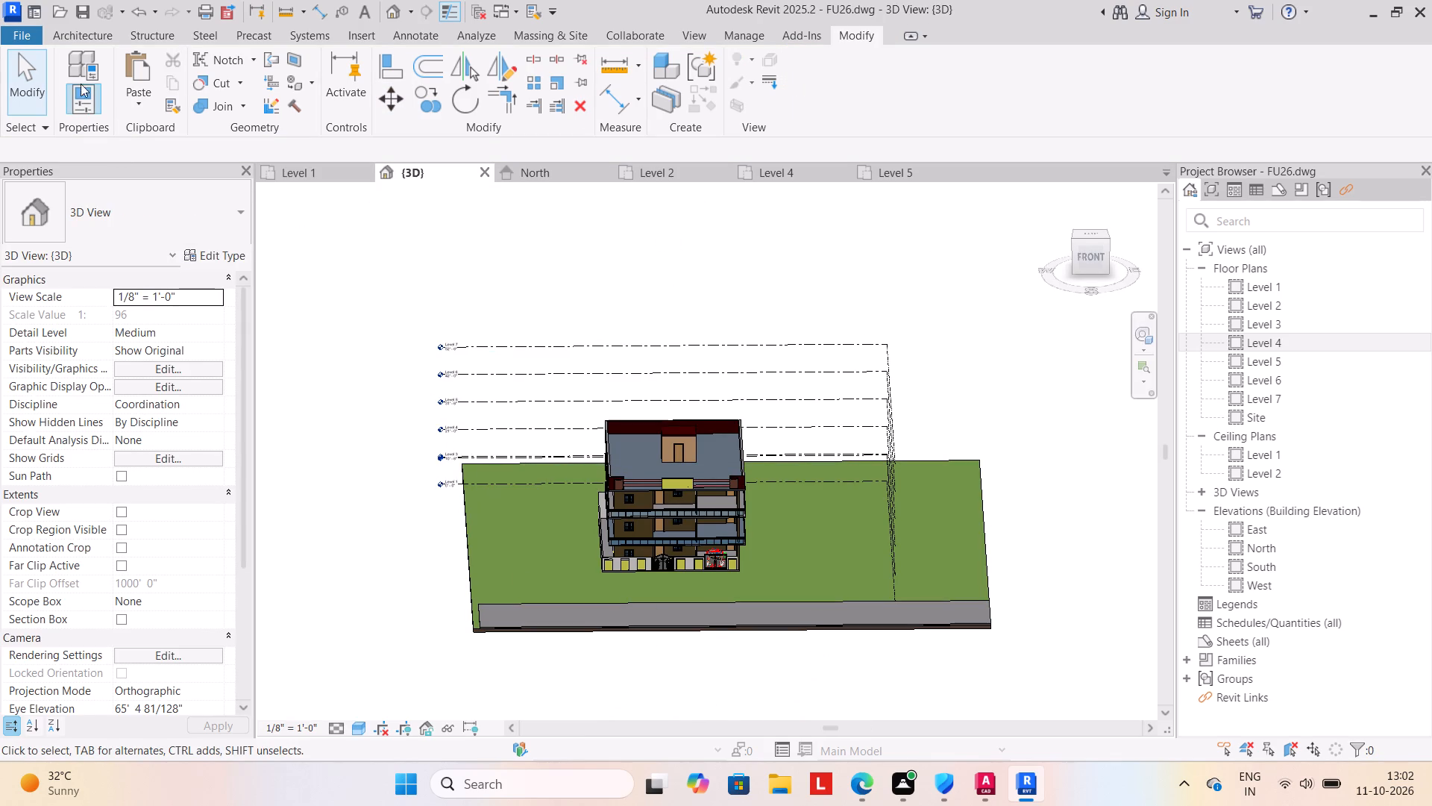
left_click(98, 34)
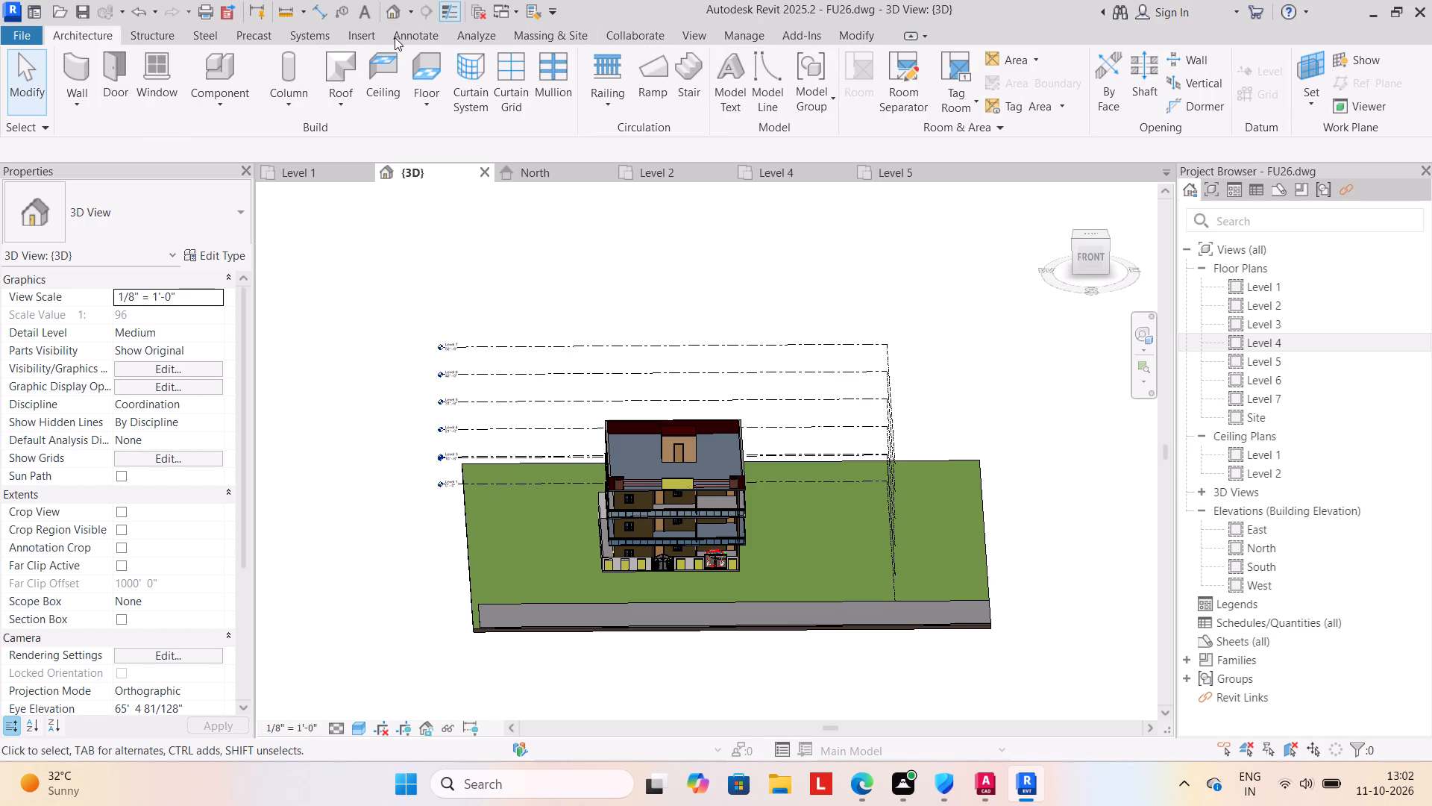
left_click(210, 104)
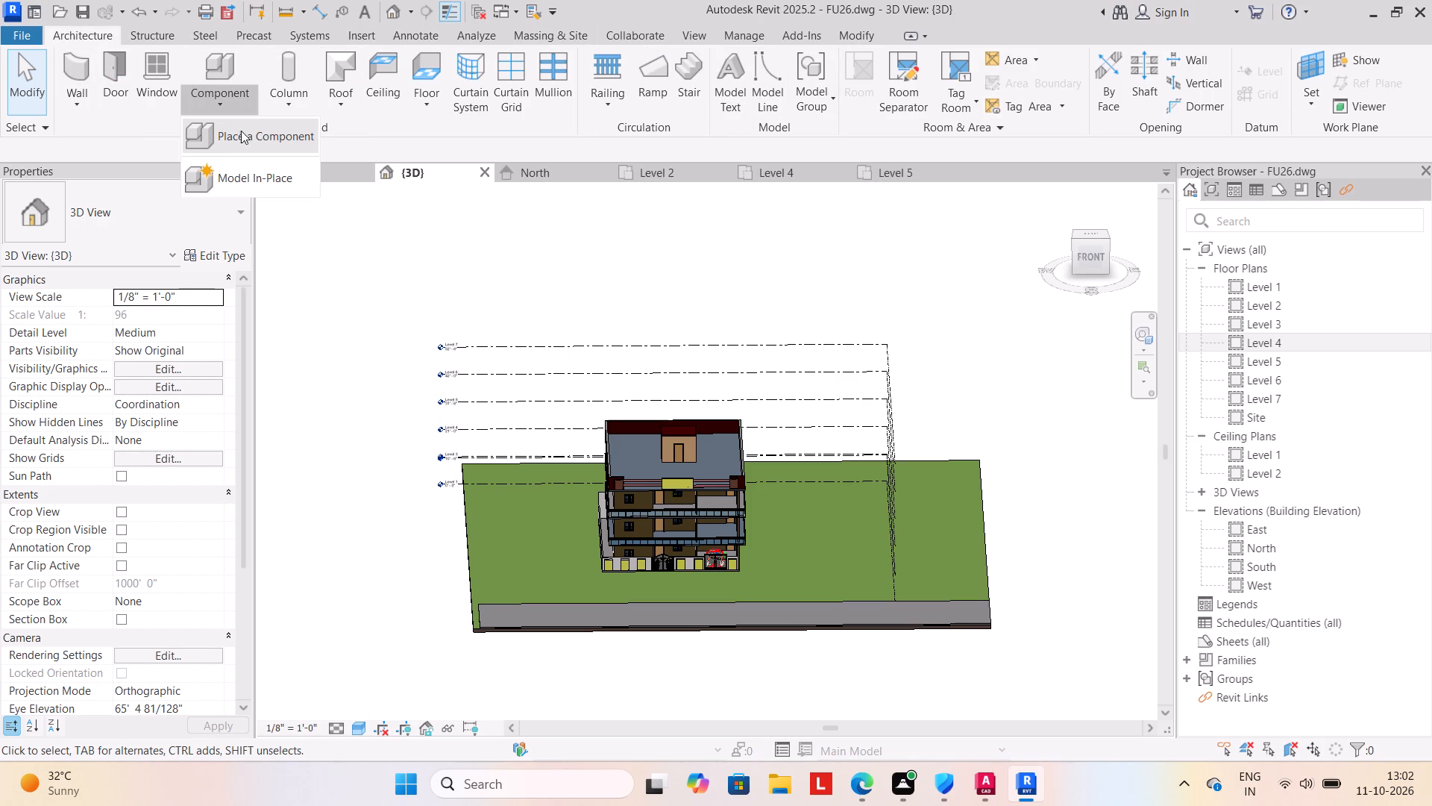
left_click(247, 140)
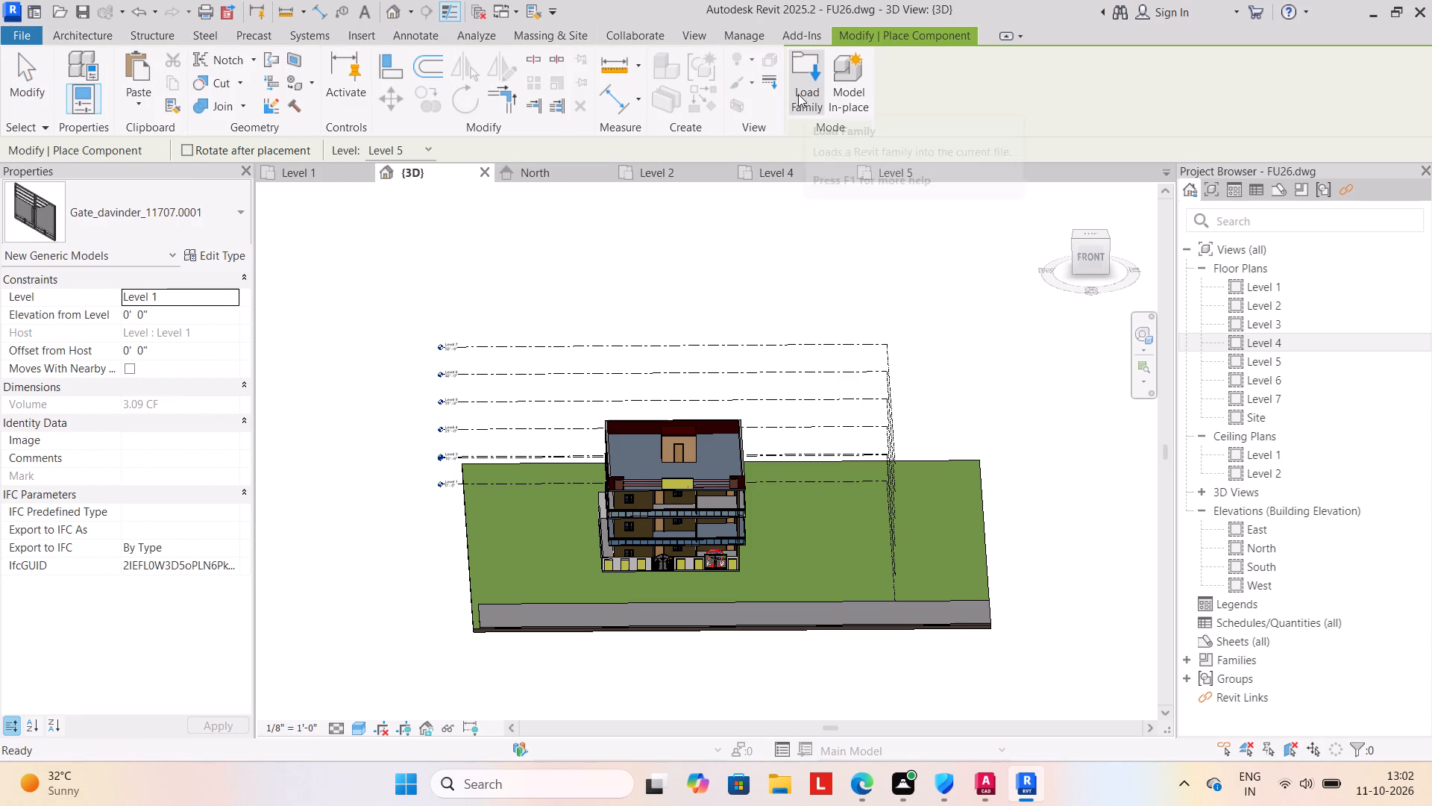
left_click(798, 94)
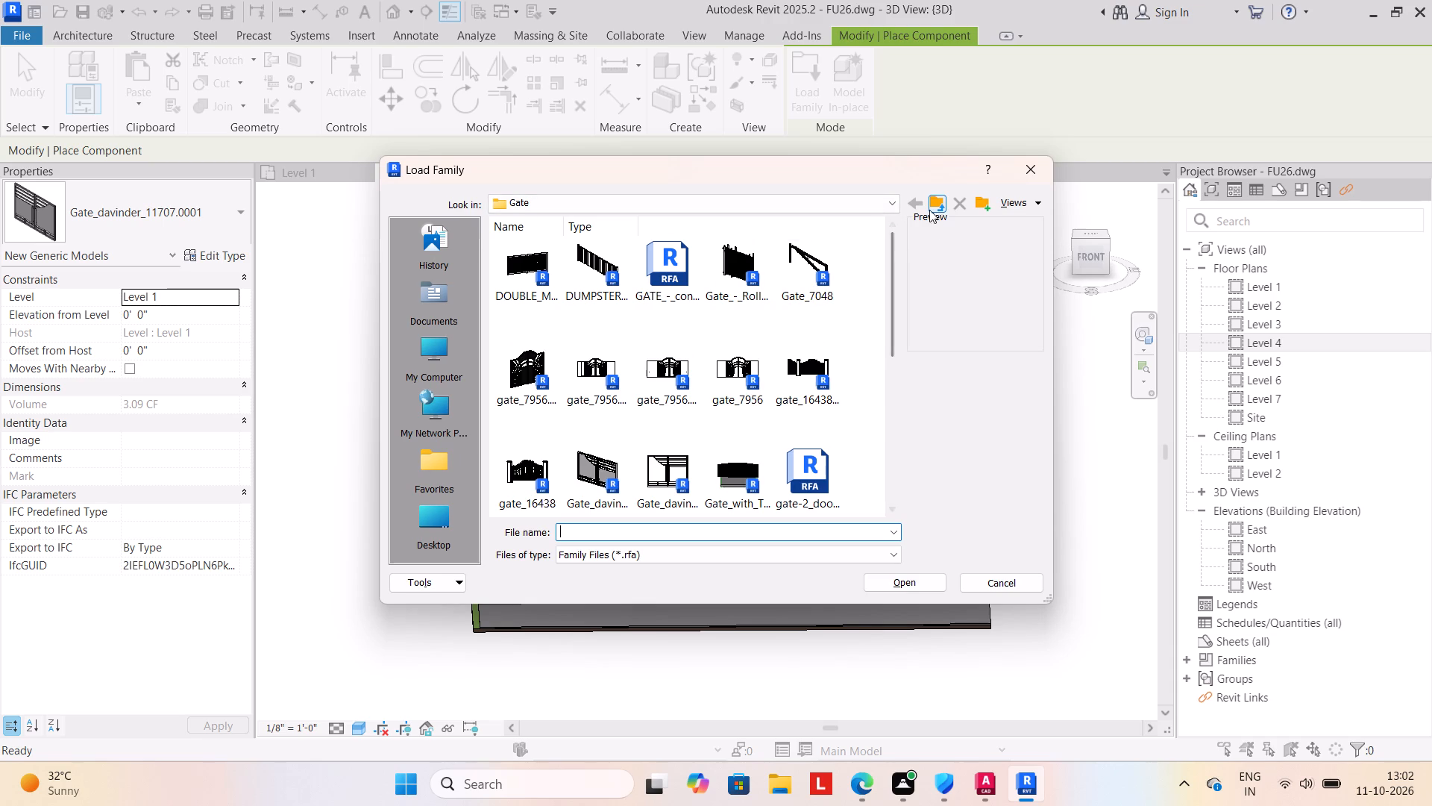
left_click(930, 204)
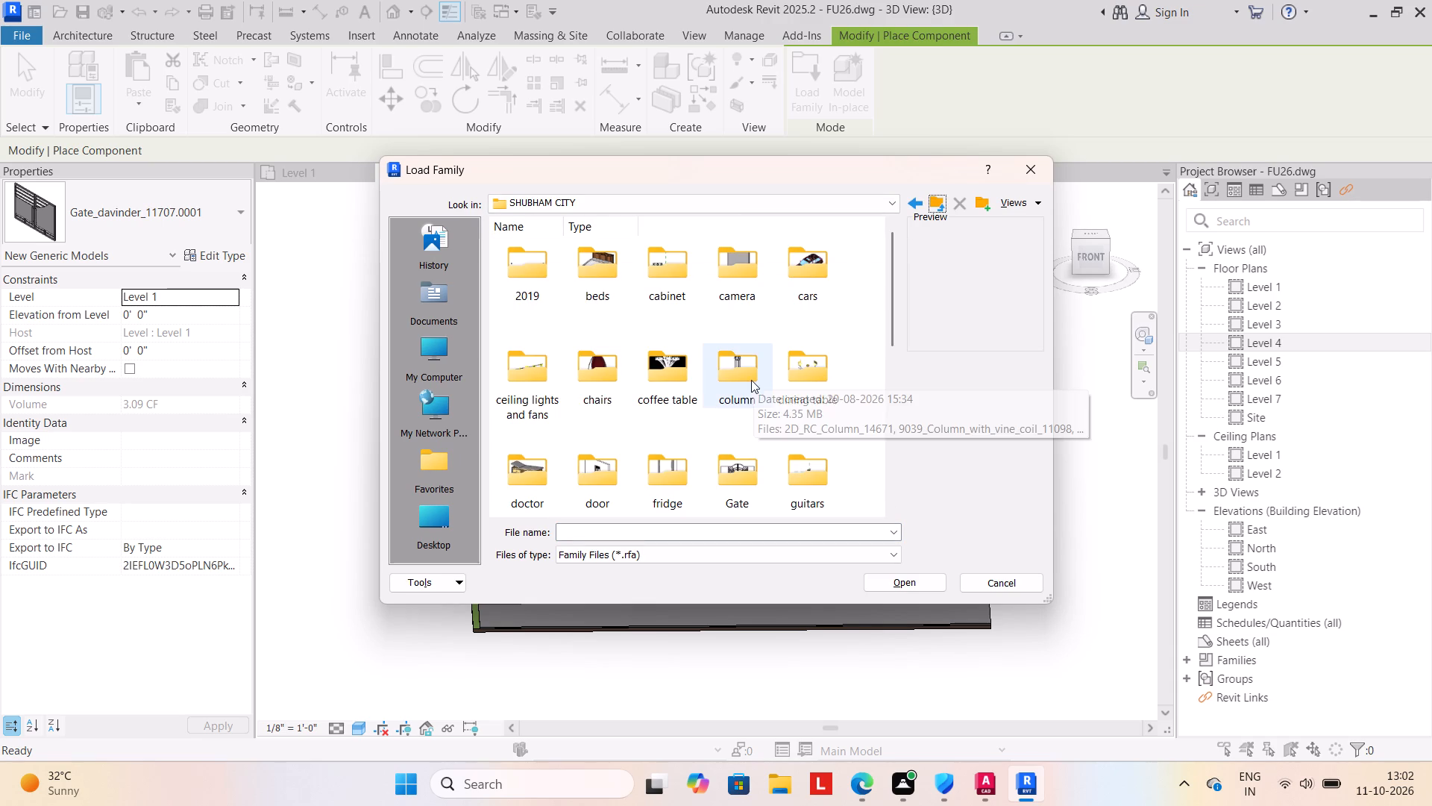
scroll(730, 453, "down", 1)
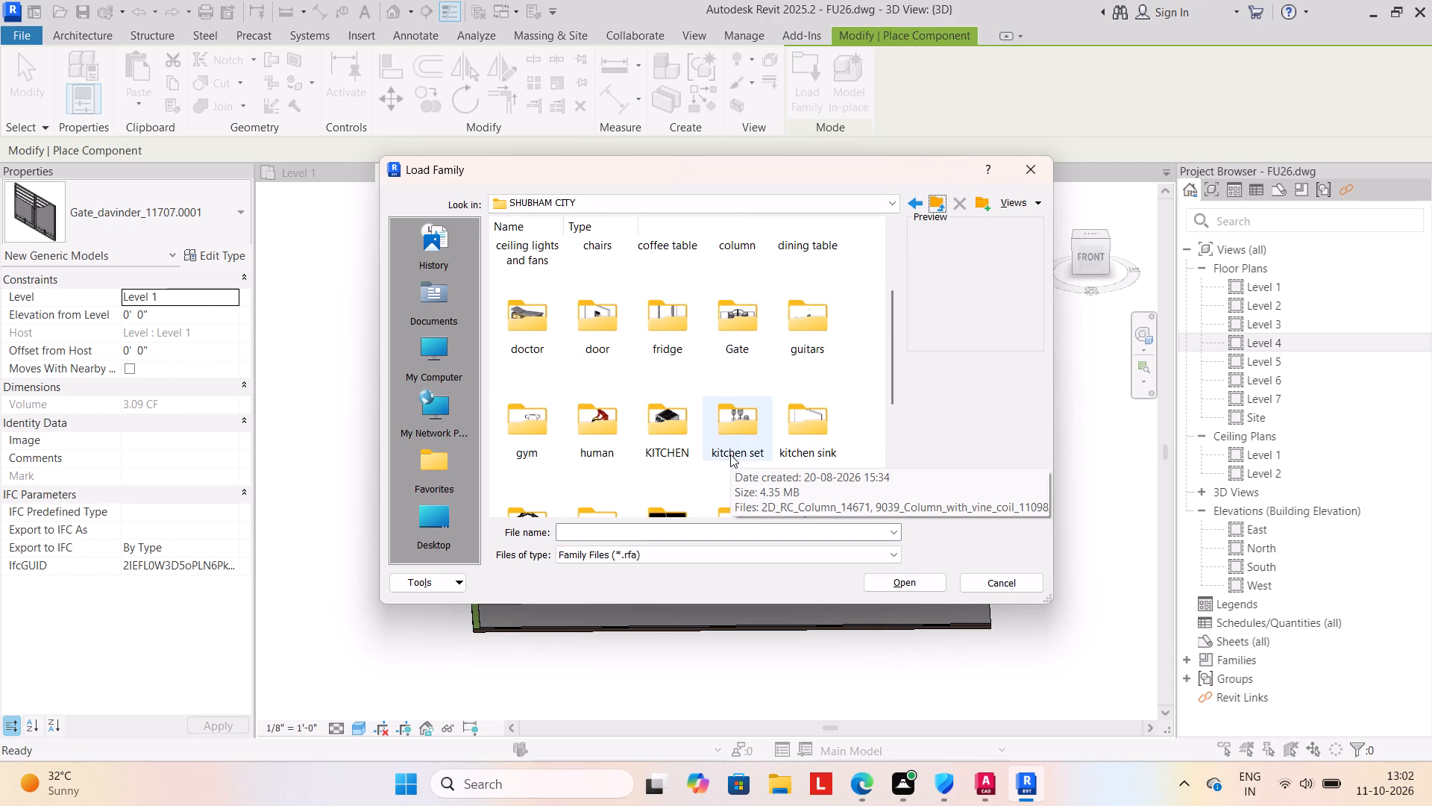
scroll(730, 454, "down", 5)
scroll(732, 457, "up", 2)
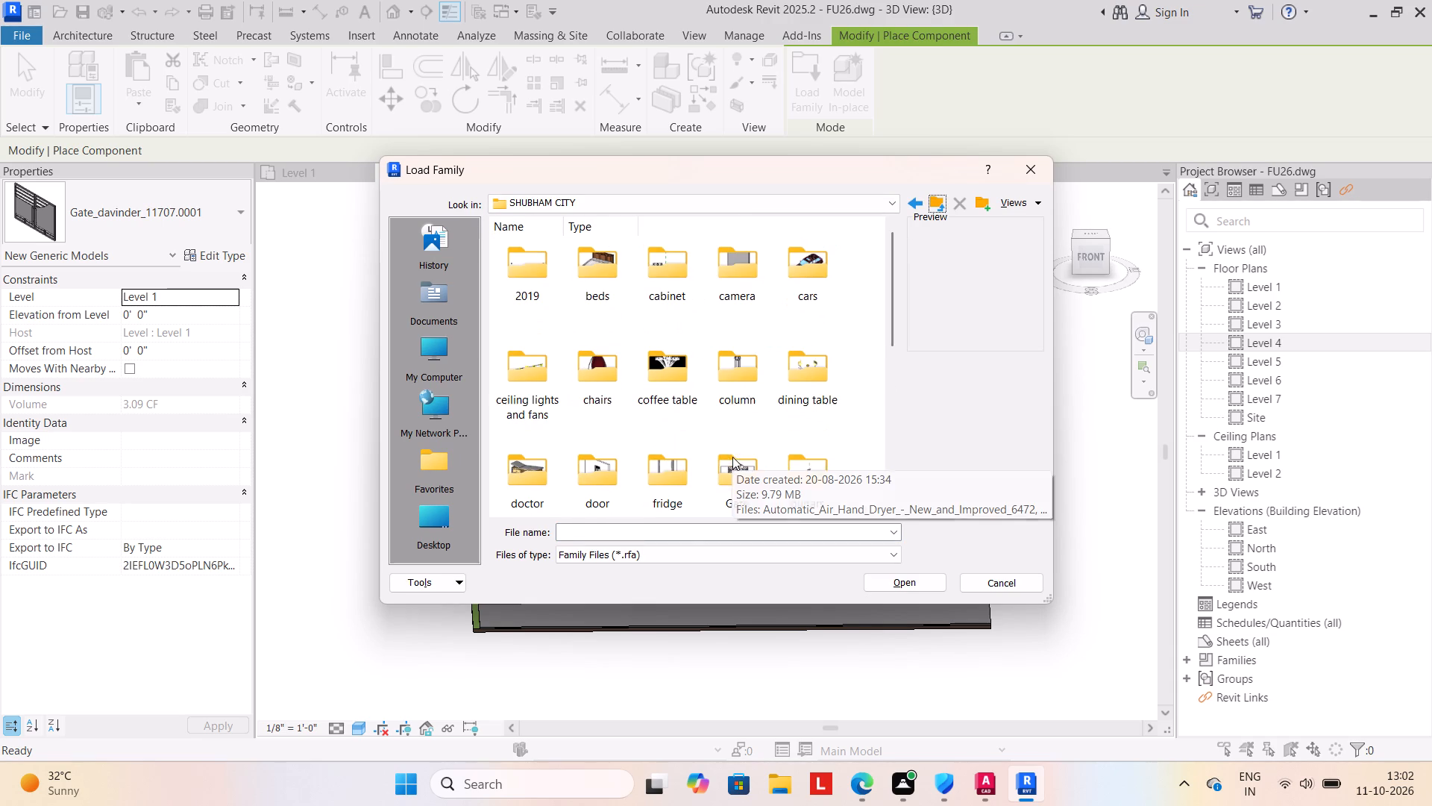
scroll(732, 457, "up", 4)
scroll(735, 452, "down", 1)
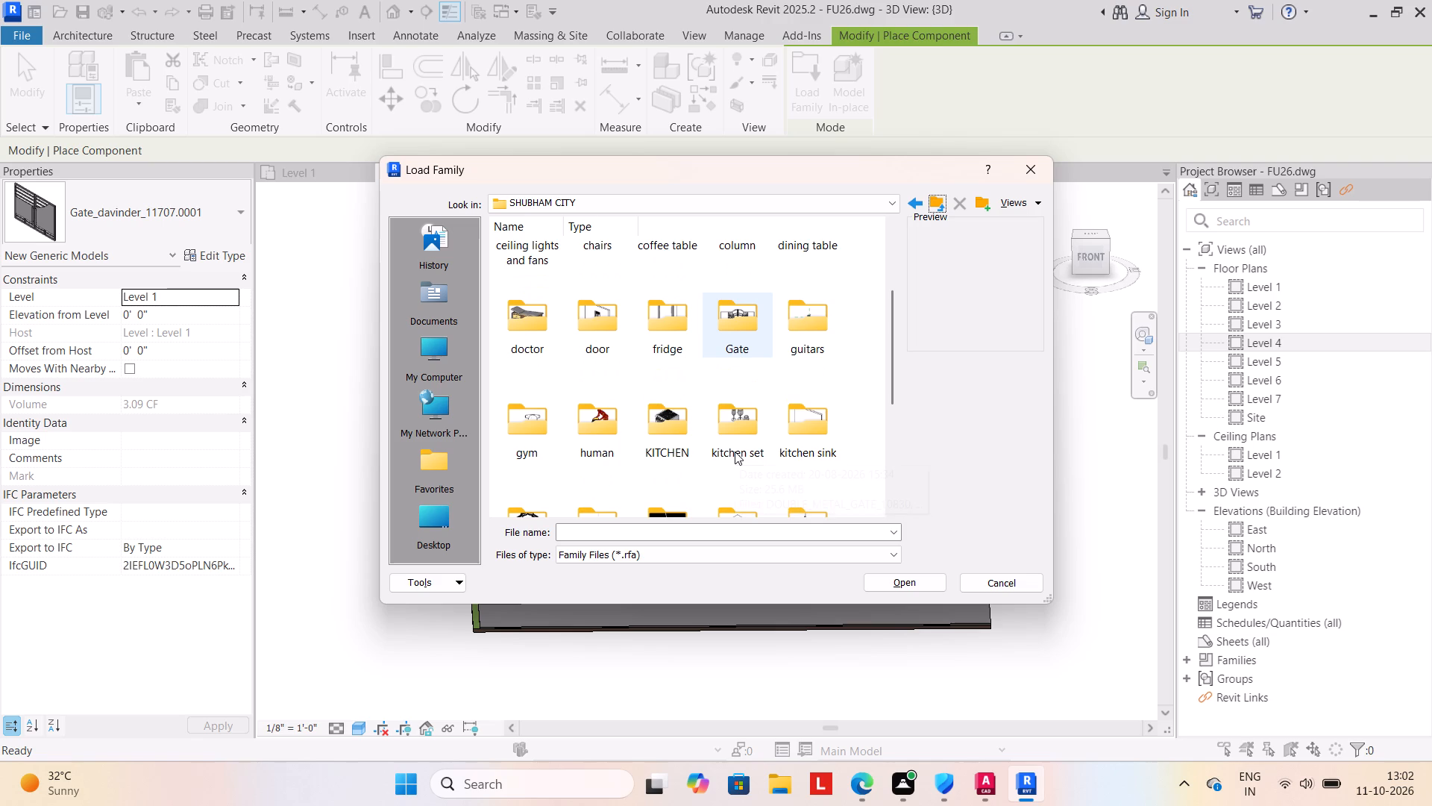
scroll(735, 452, "down", 2)
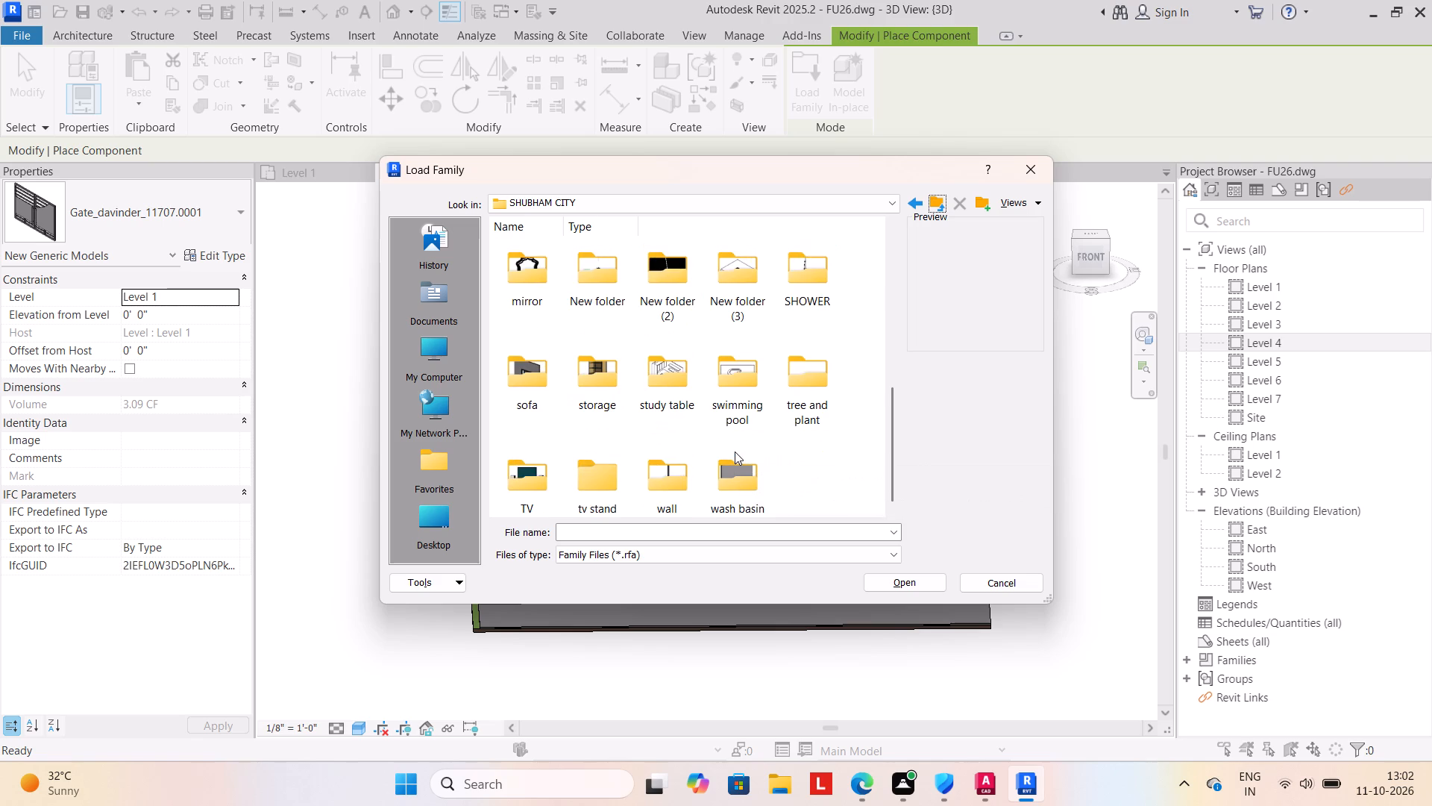
double_click(735, 384)
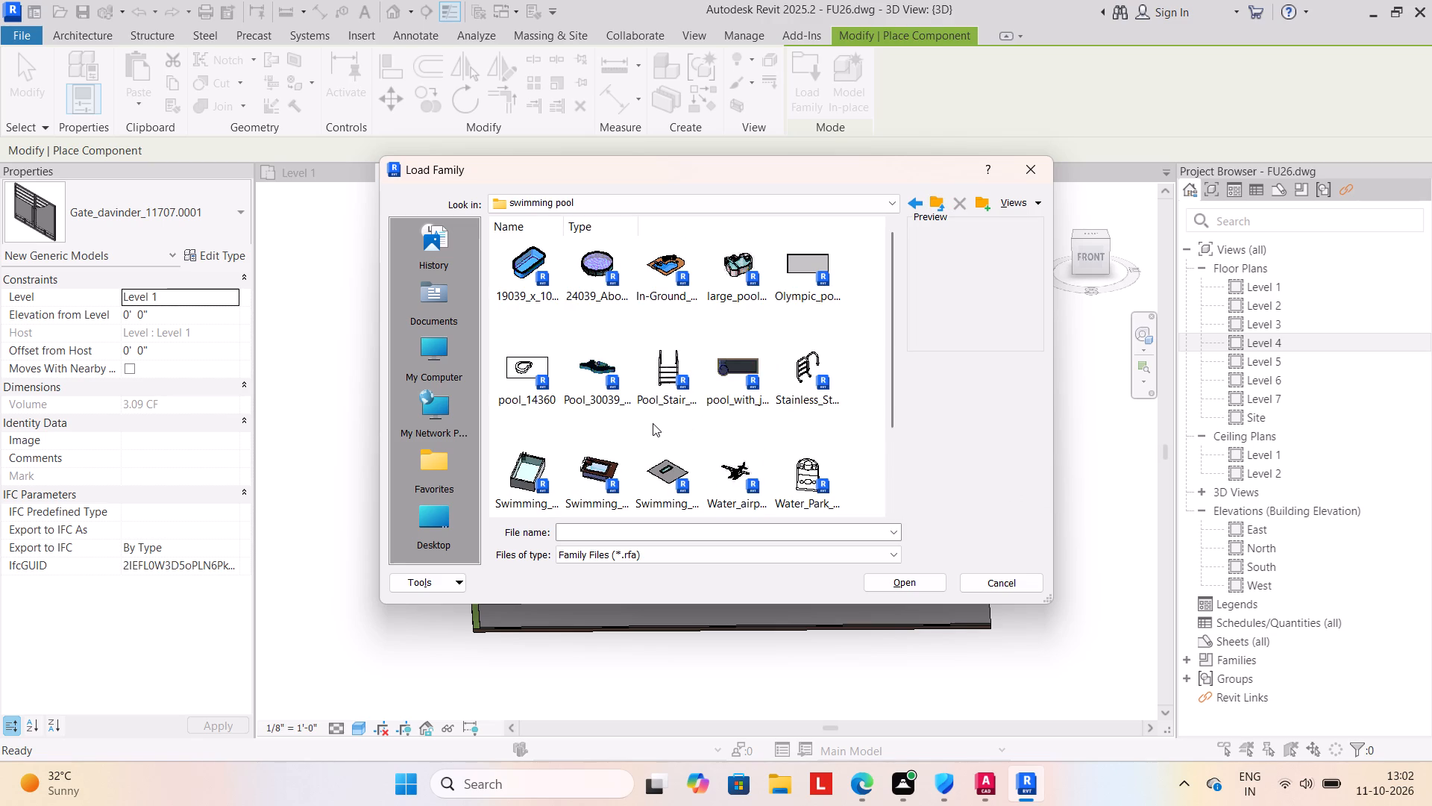
Compare the pool families and load Pool_30039_by_50039_11082.
left_click(591, 475)
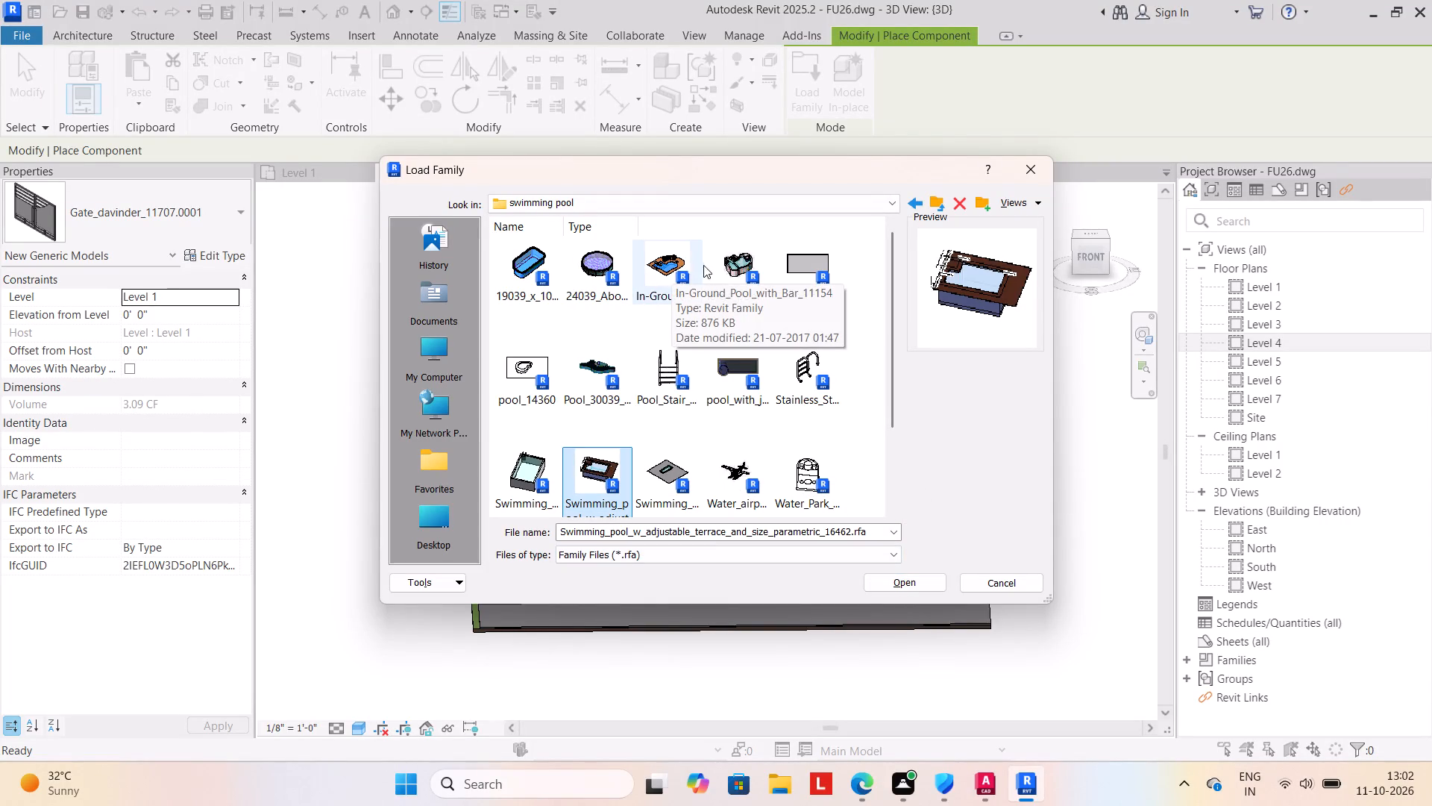
left_click(735, 257)
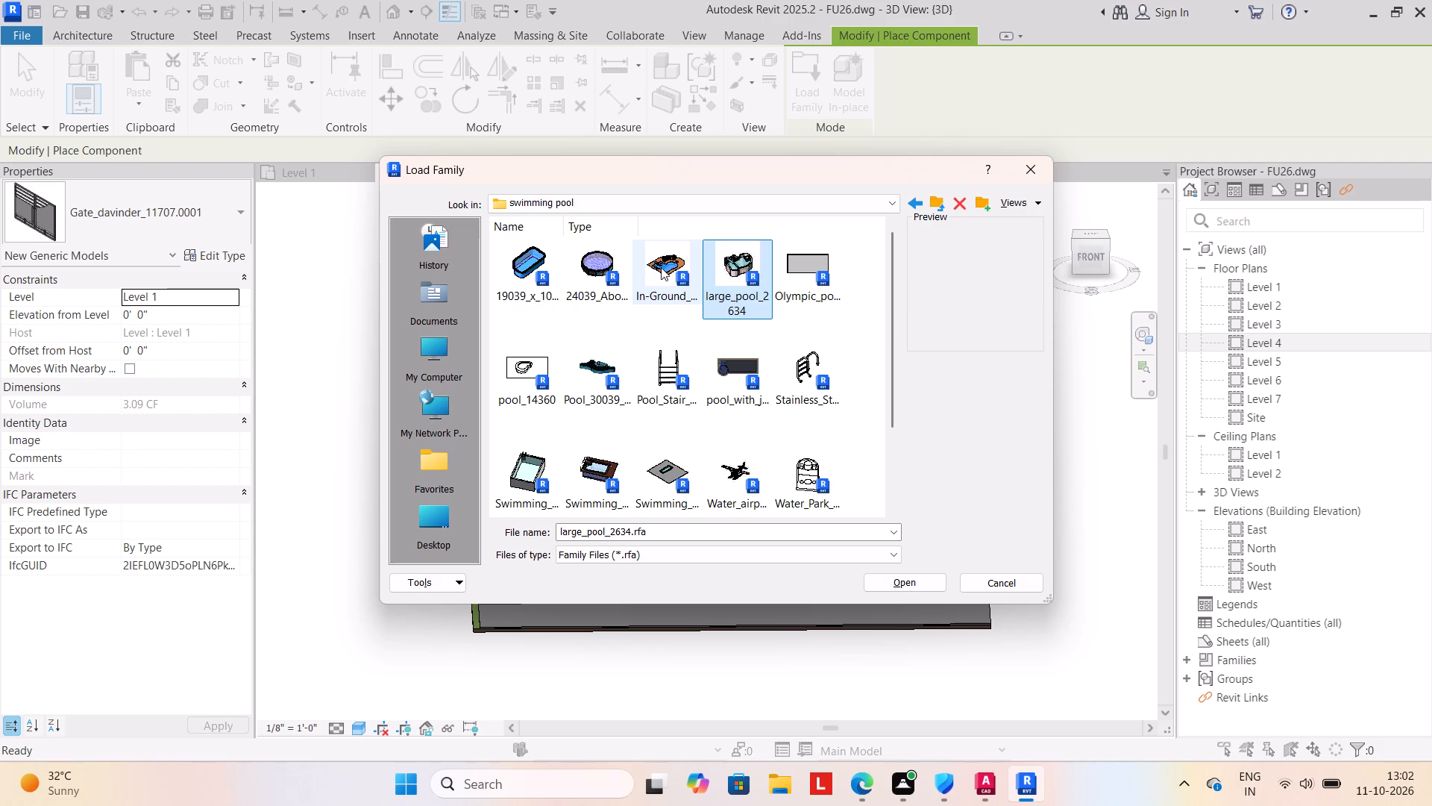
left_click(661, 267)
left_click(729, 271)
left_click(594, 278)
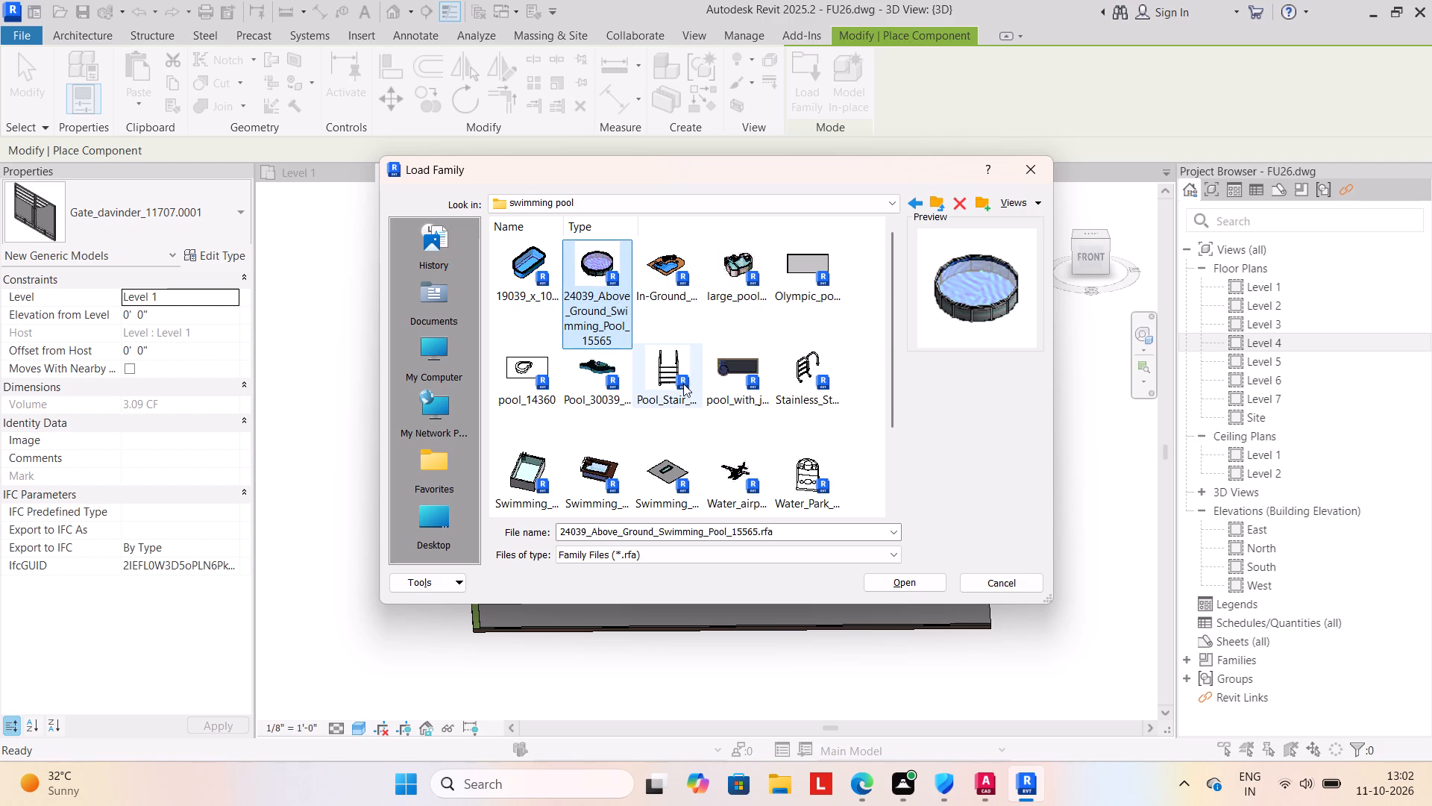
left_click(590, 386)
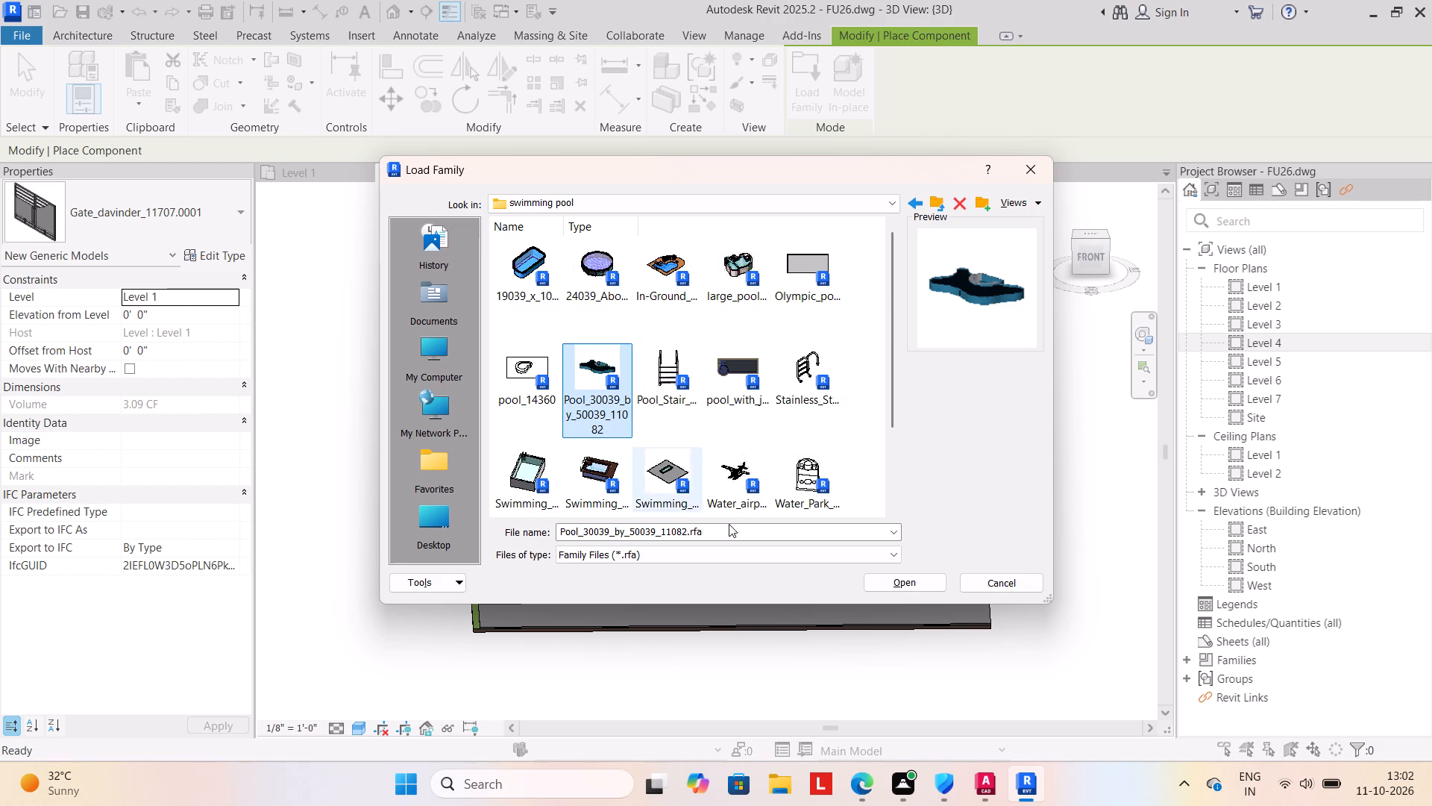
left_click(886, 586)
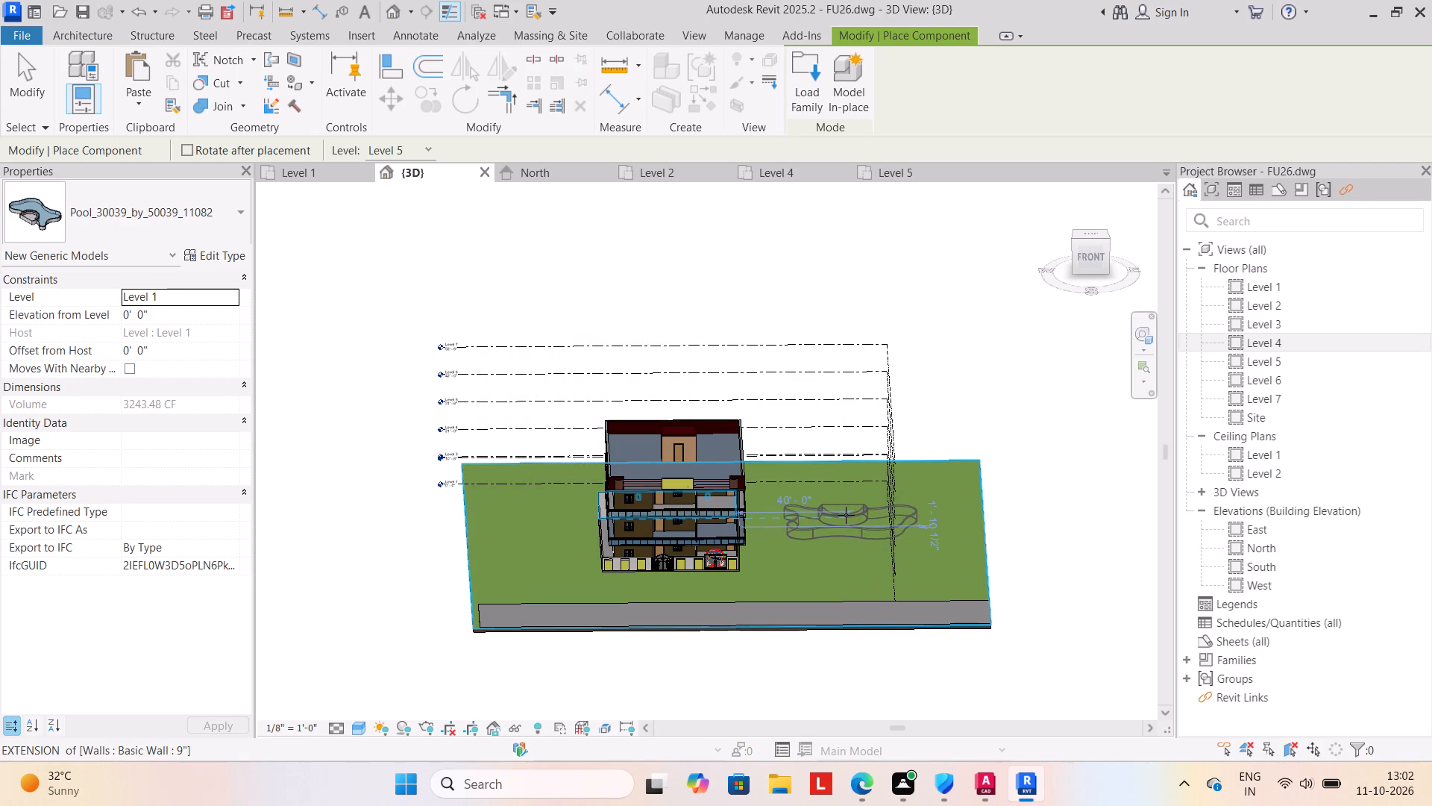
Place one pool on the toposolid beside the building's garage side, about 46' from the side wall.
left_click(846, 515)
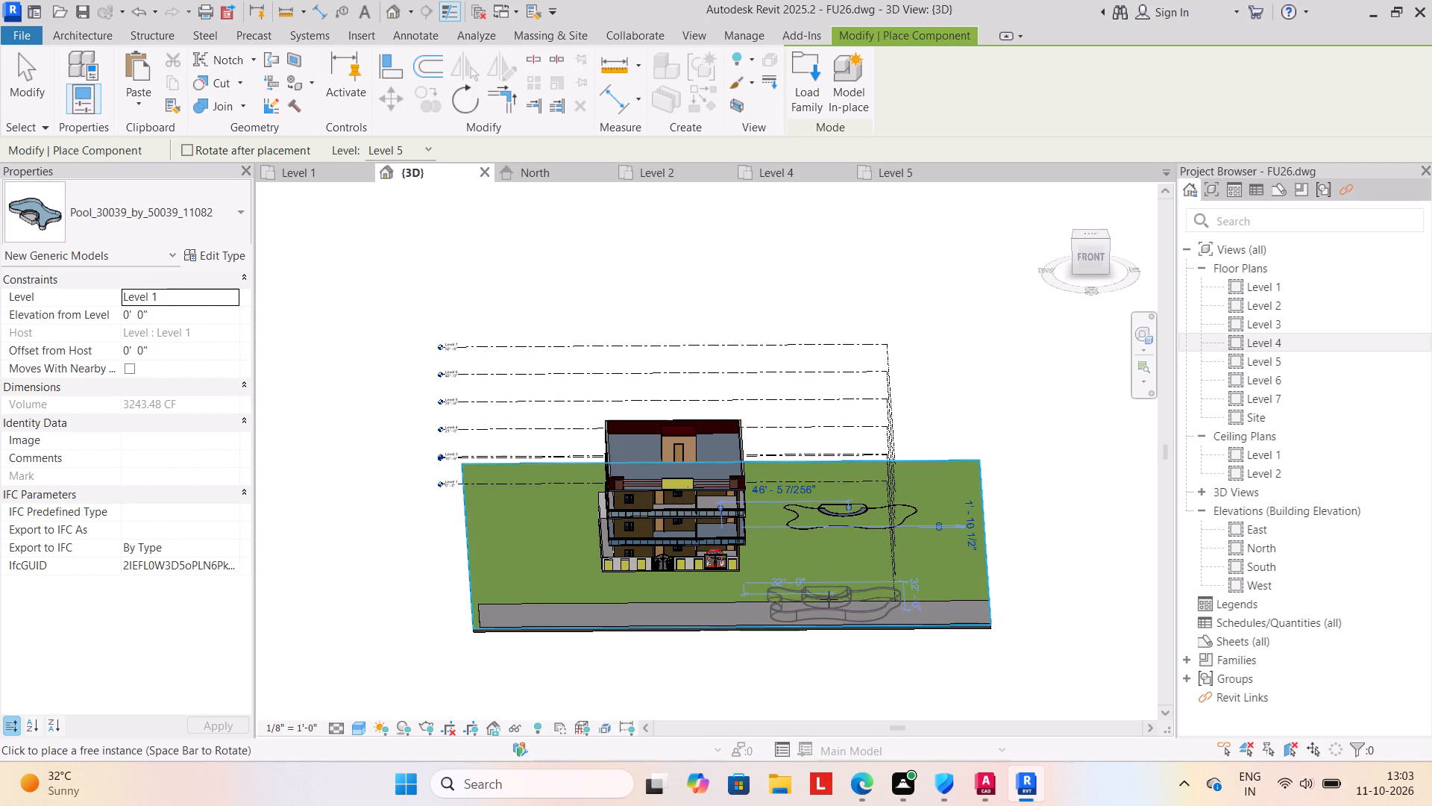
key("Escape")
key("Escape")
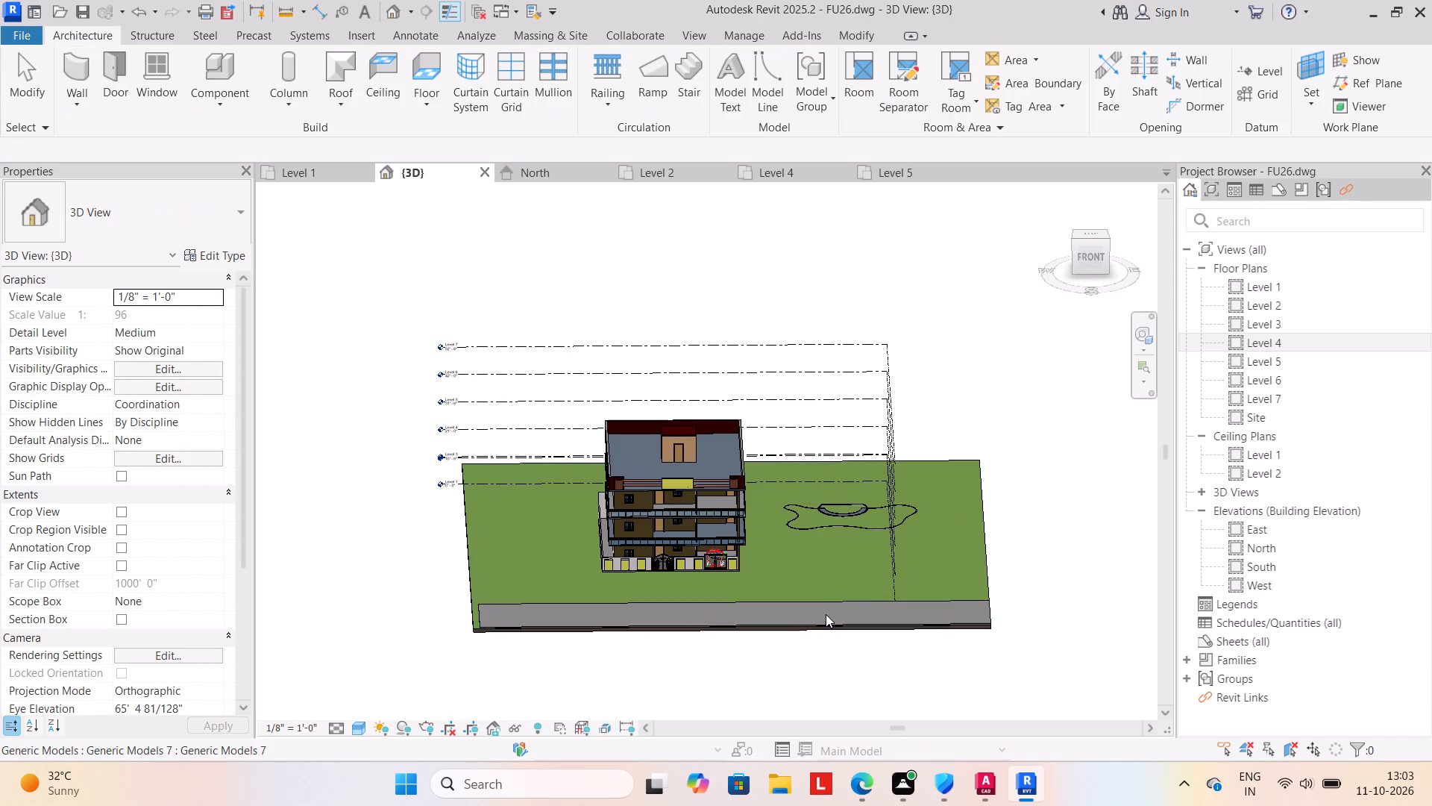
Set the placed pool's Elevation from Level to 2', keeping Level 5 as its level.
middle_click_drag(826, 617, 802, 689, "shift")
scroll(820, 646, "up", 1)
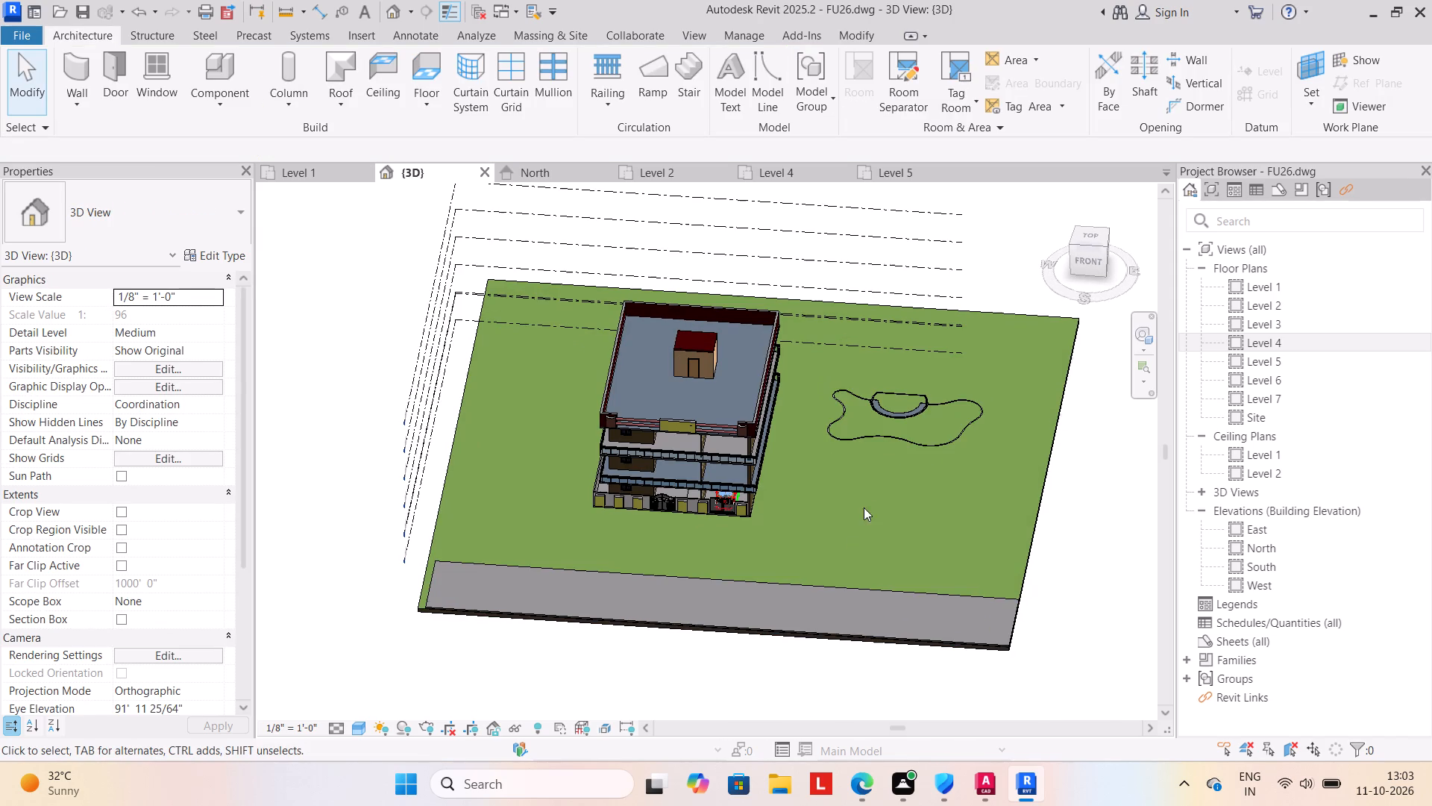
left_click(891, 442)
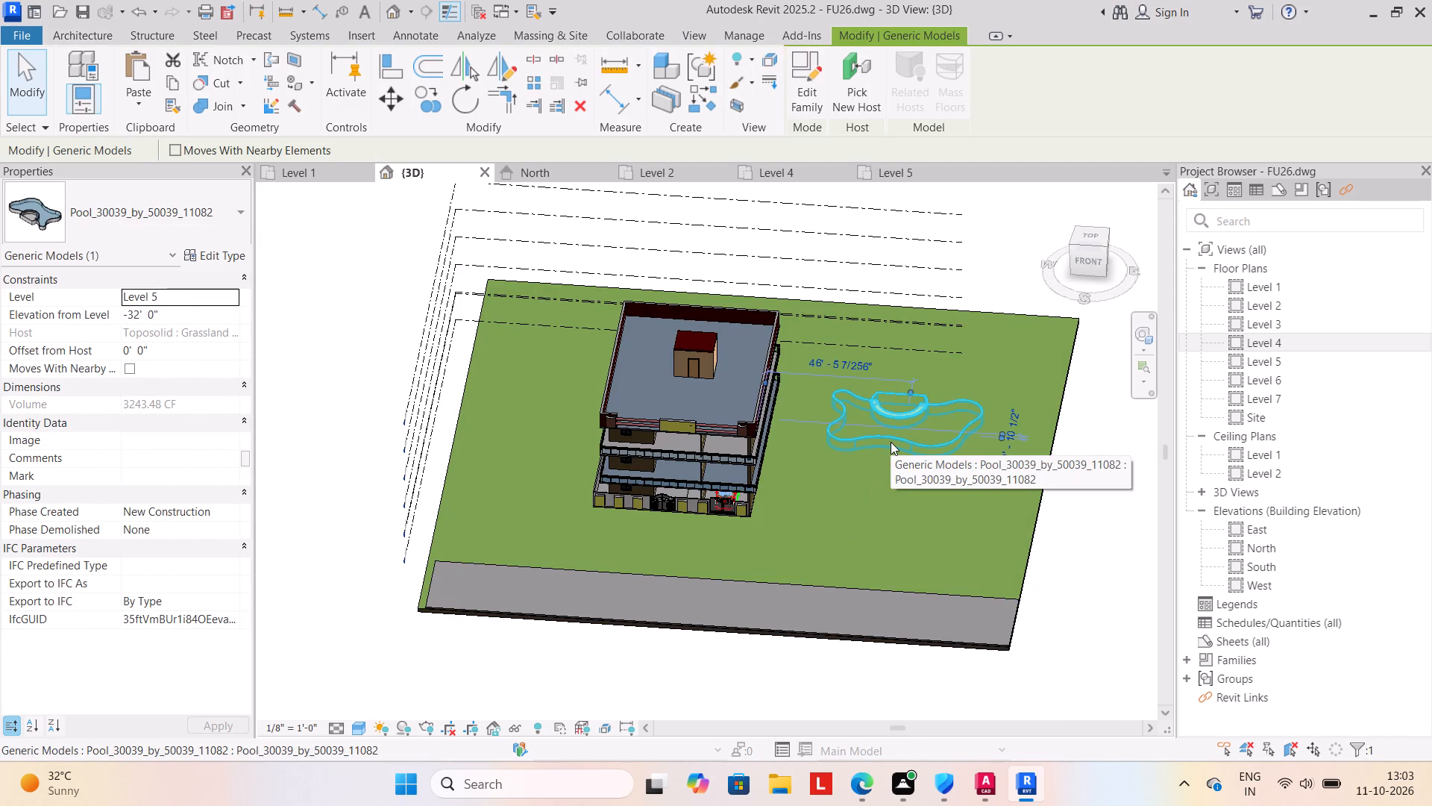
left_click(181, 318)
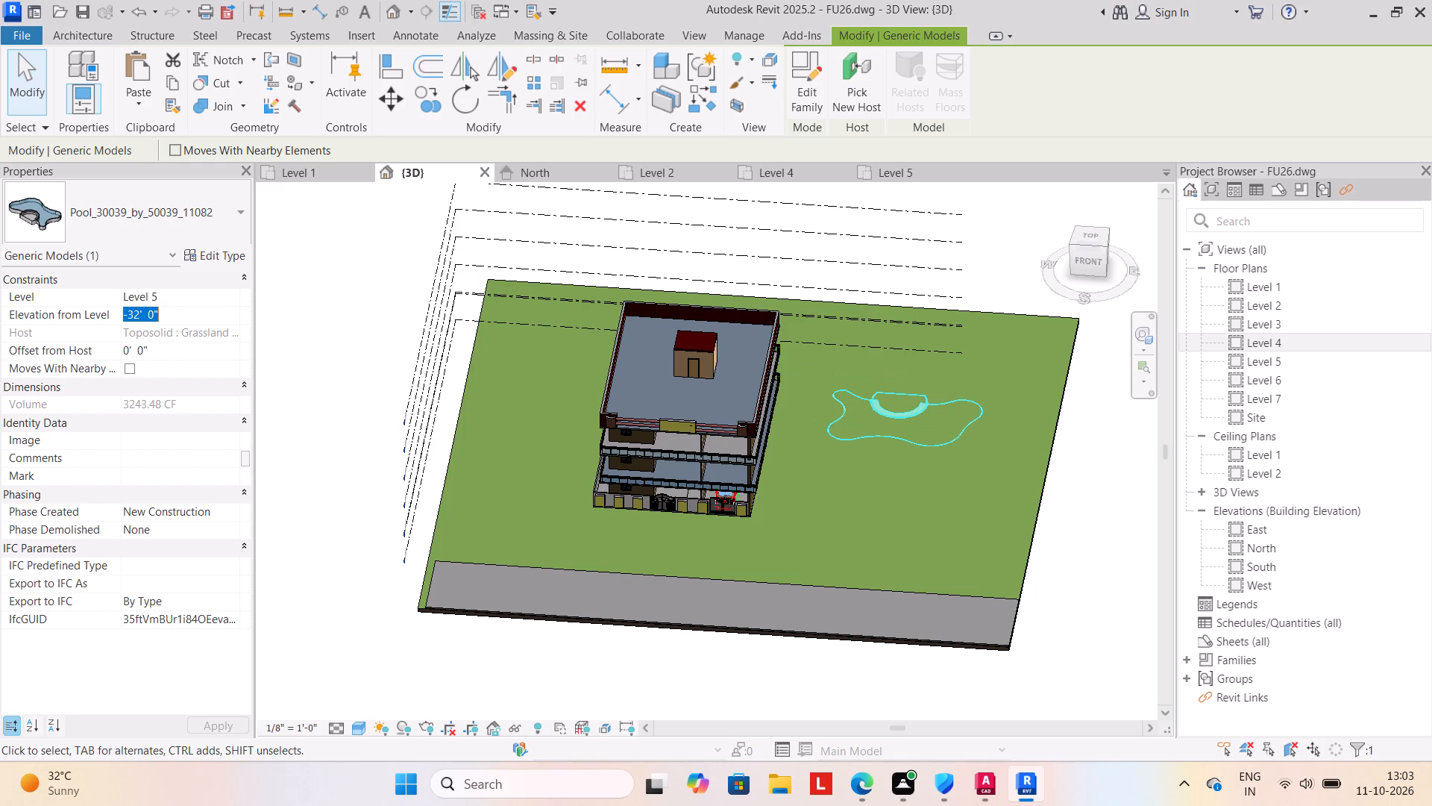
type("1'")
key("Return")
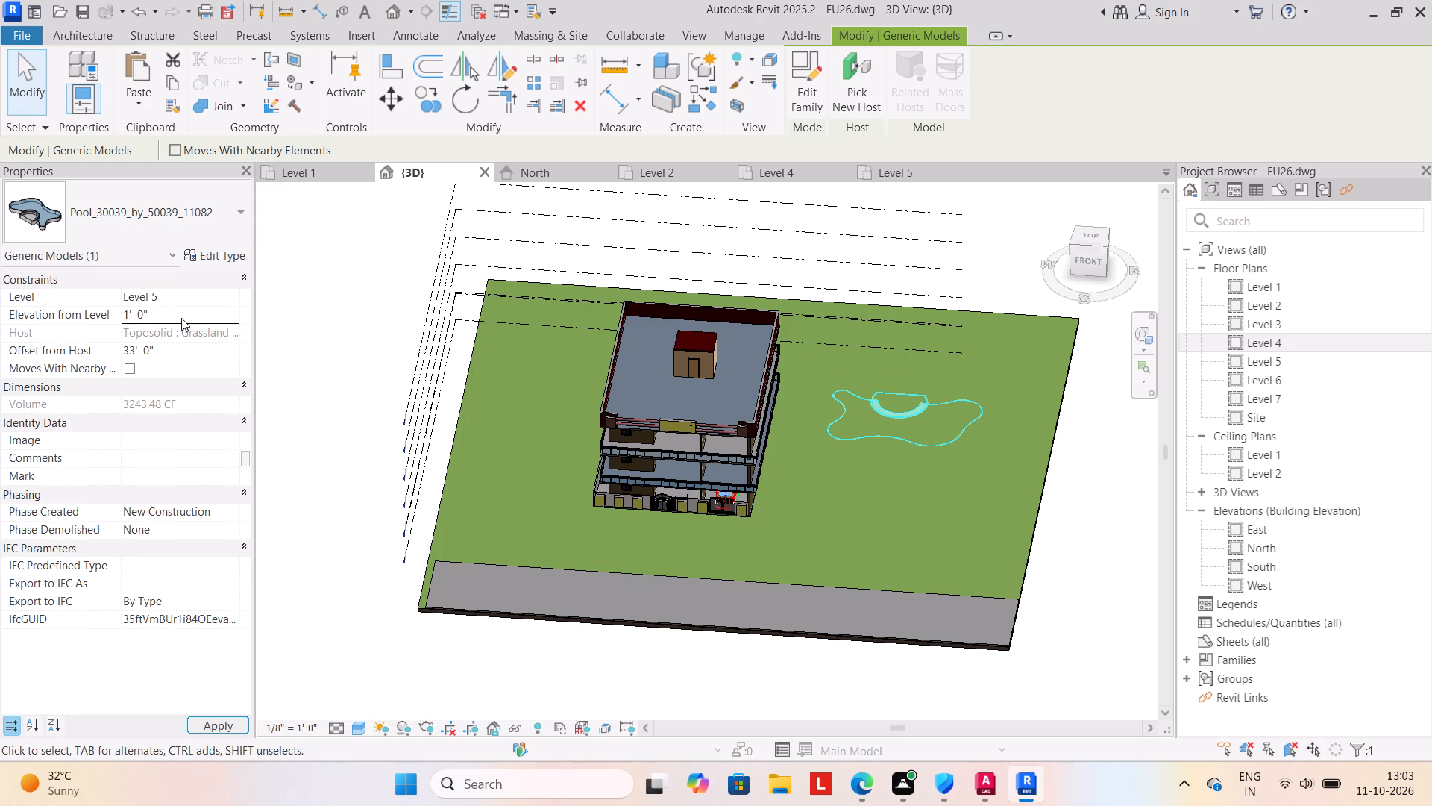
left_click(172, 317)
type("2'")
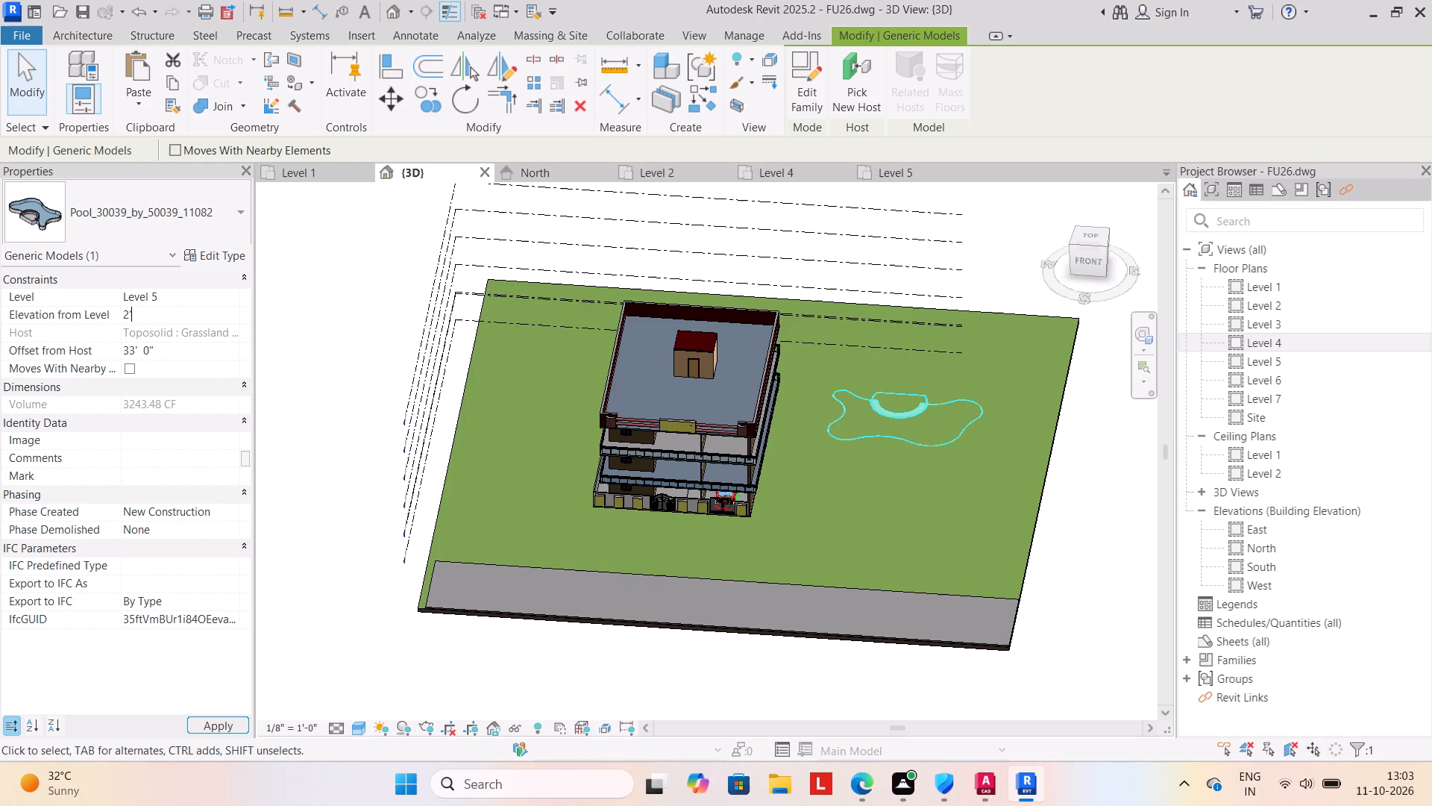
key("Return")
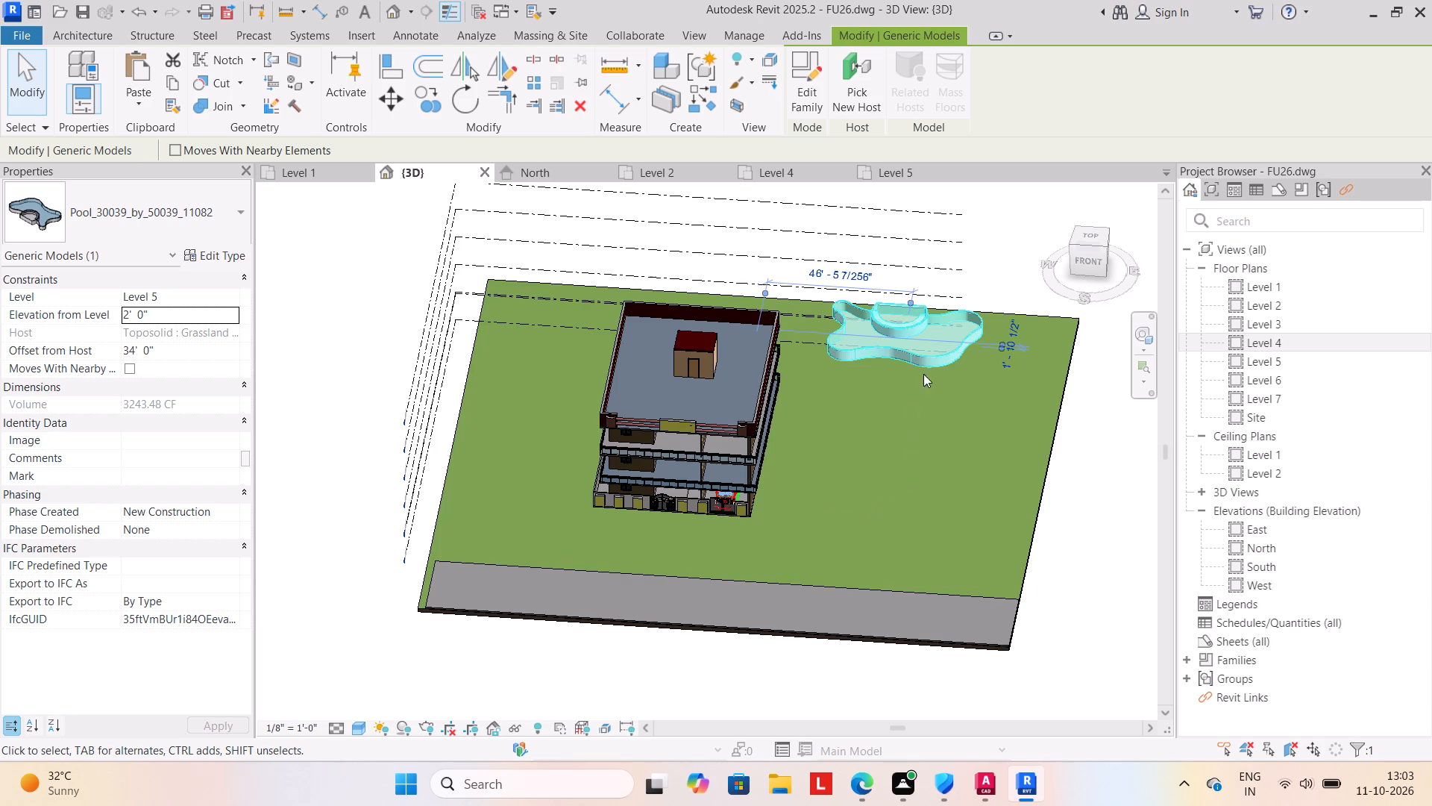
left_click_drag(925, 360, 932, 368)
left_click(934, 463)
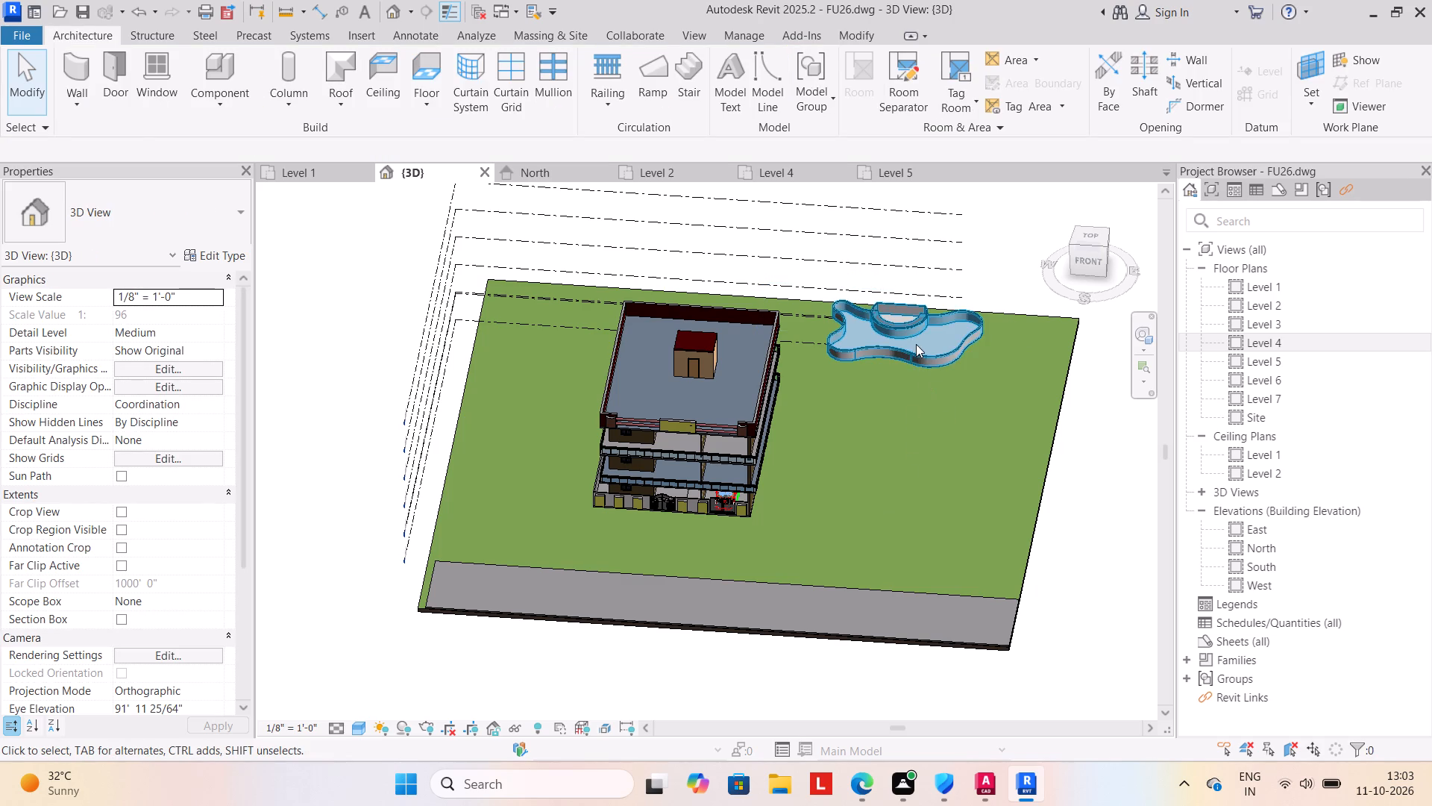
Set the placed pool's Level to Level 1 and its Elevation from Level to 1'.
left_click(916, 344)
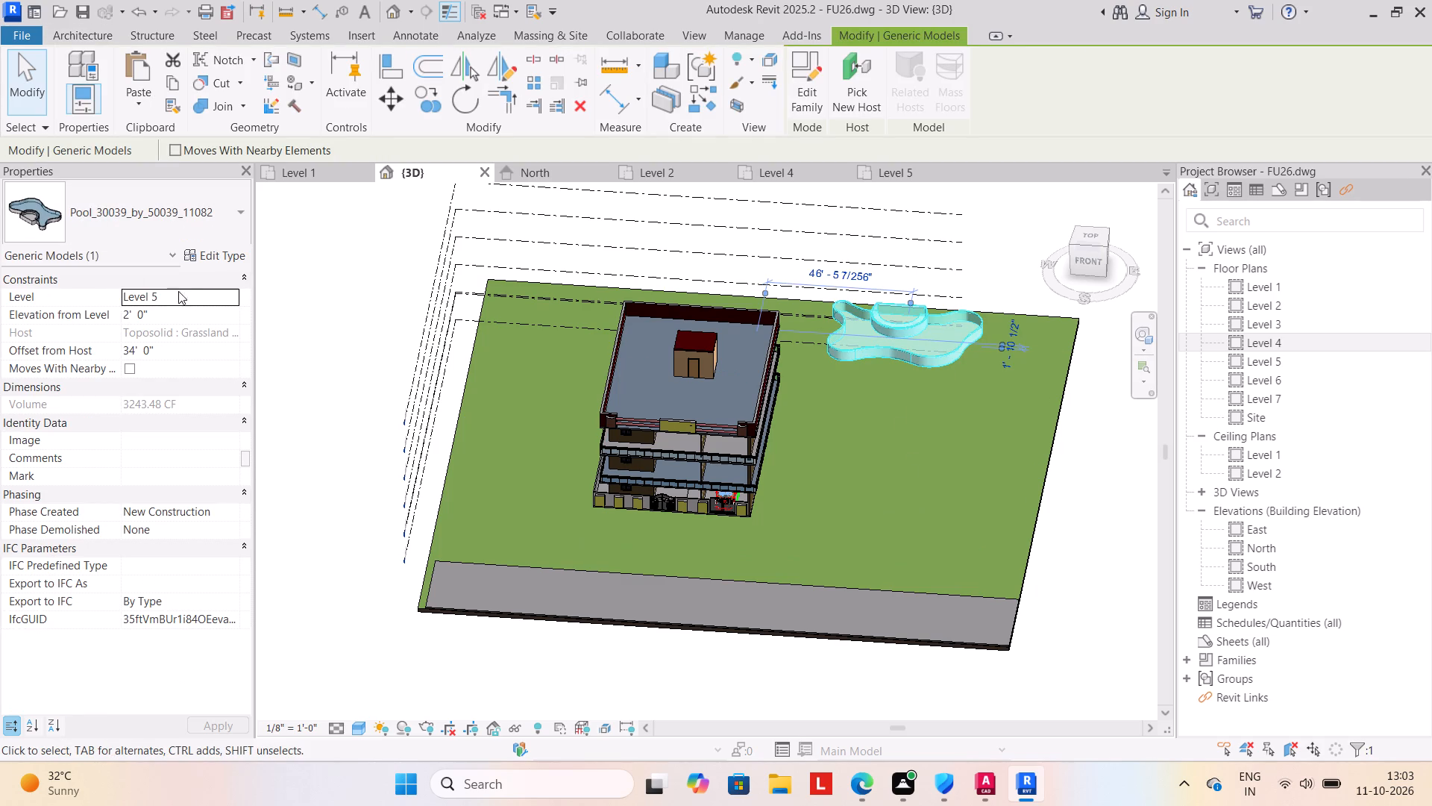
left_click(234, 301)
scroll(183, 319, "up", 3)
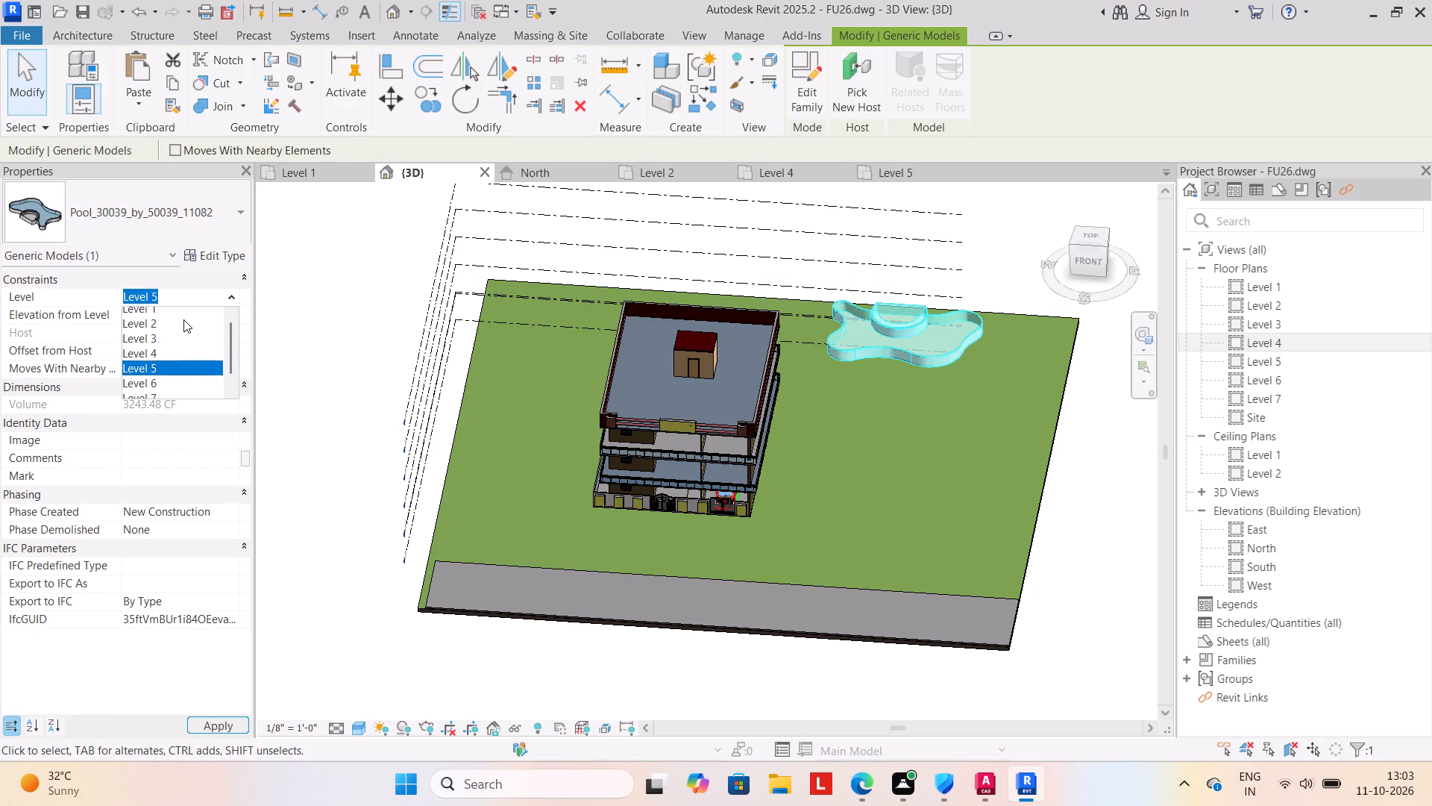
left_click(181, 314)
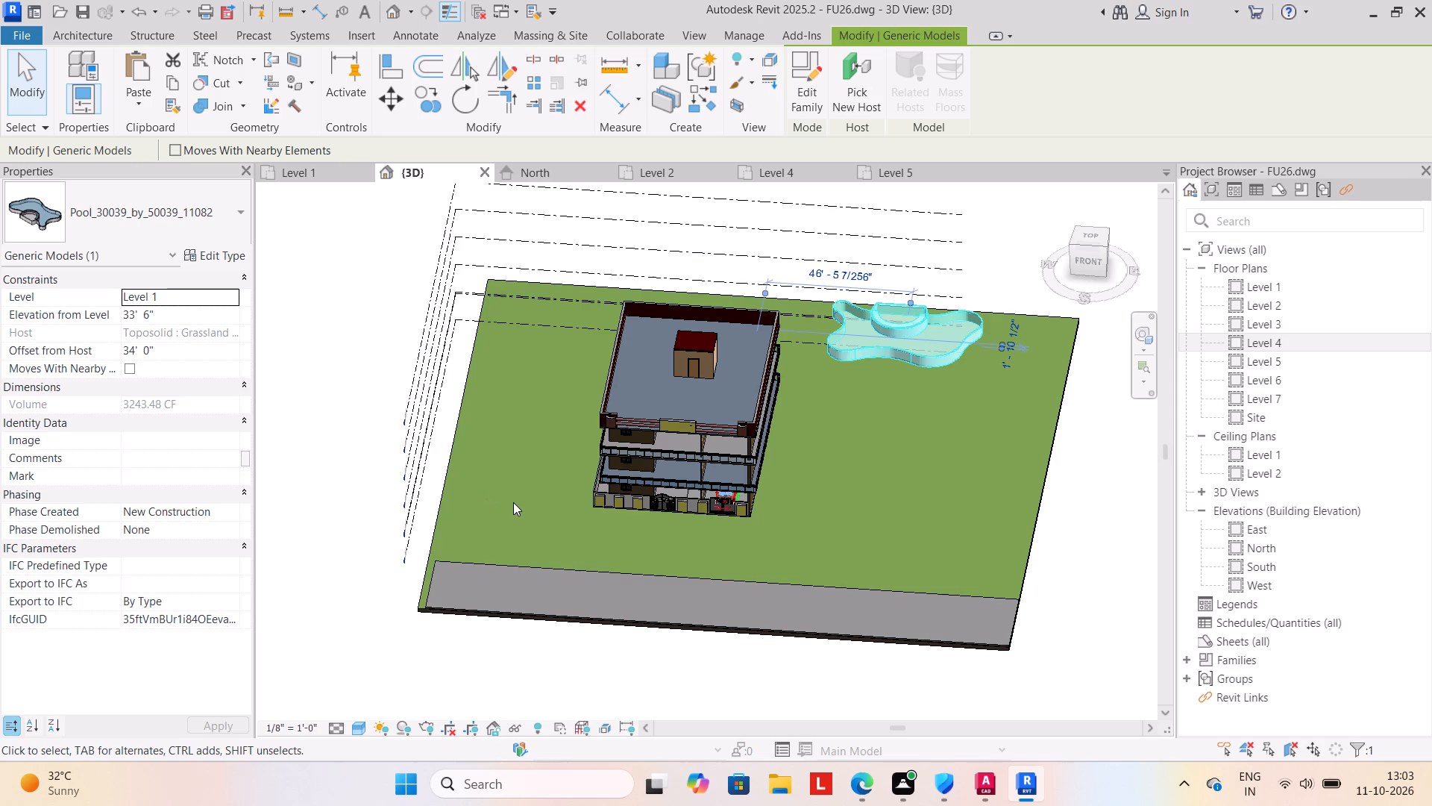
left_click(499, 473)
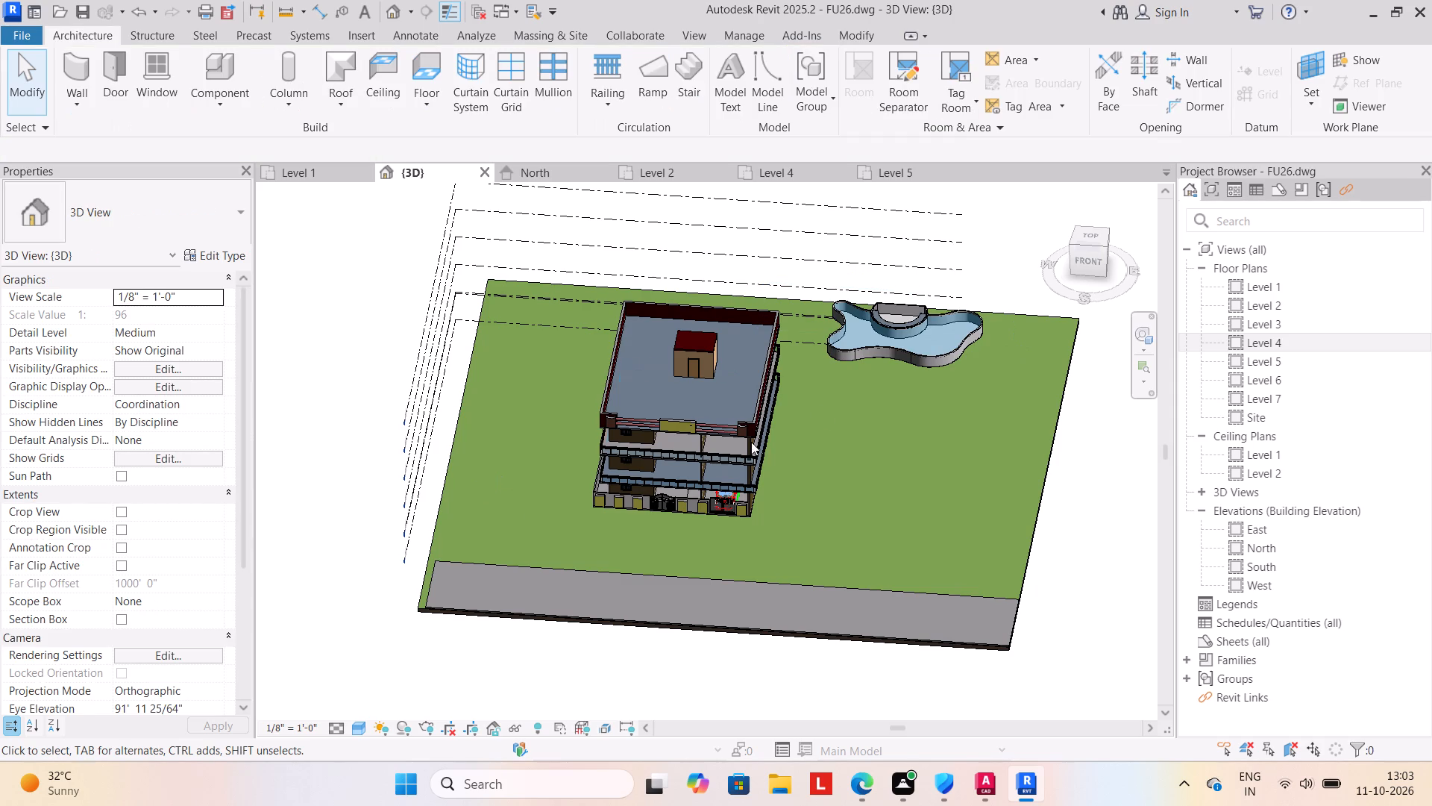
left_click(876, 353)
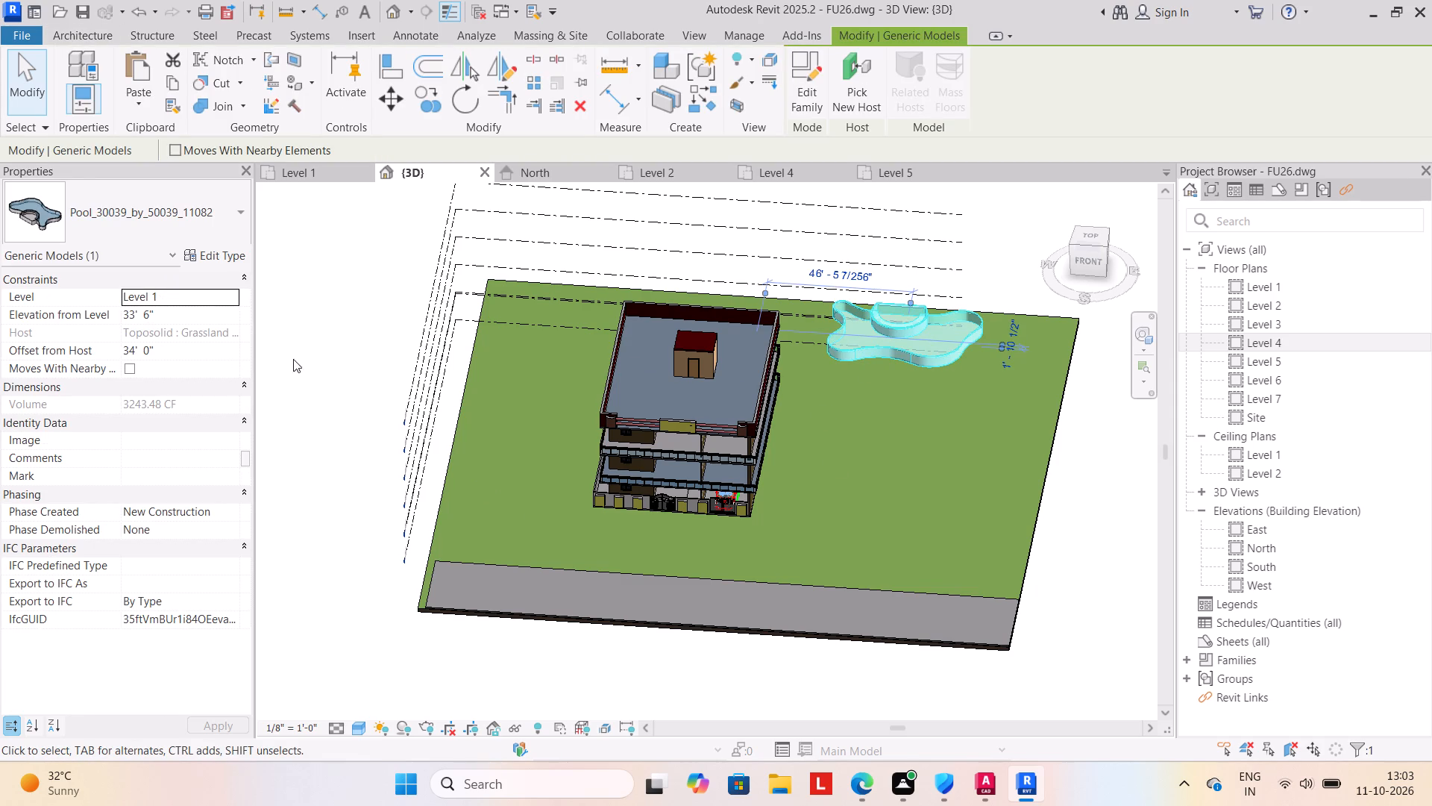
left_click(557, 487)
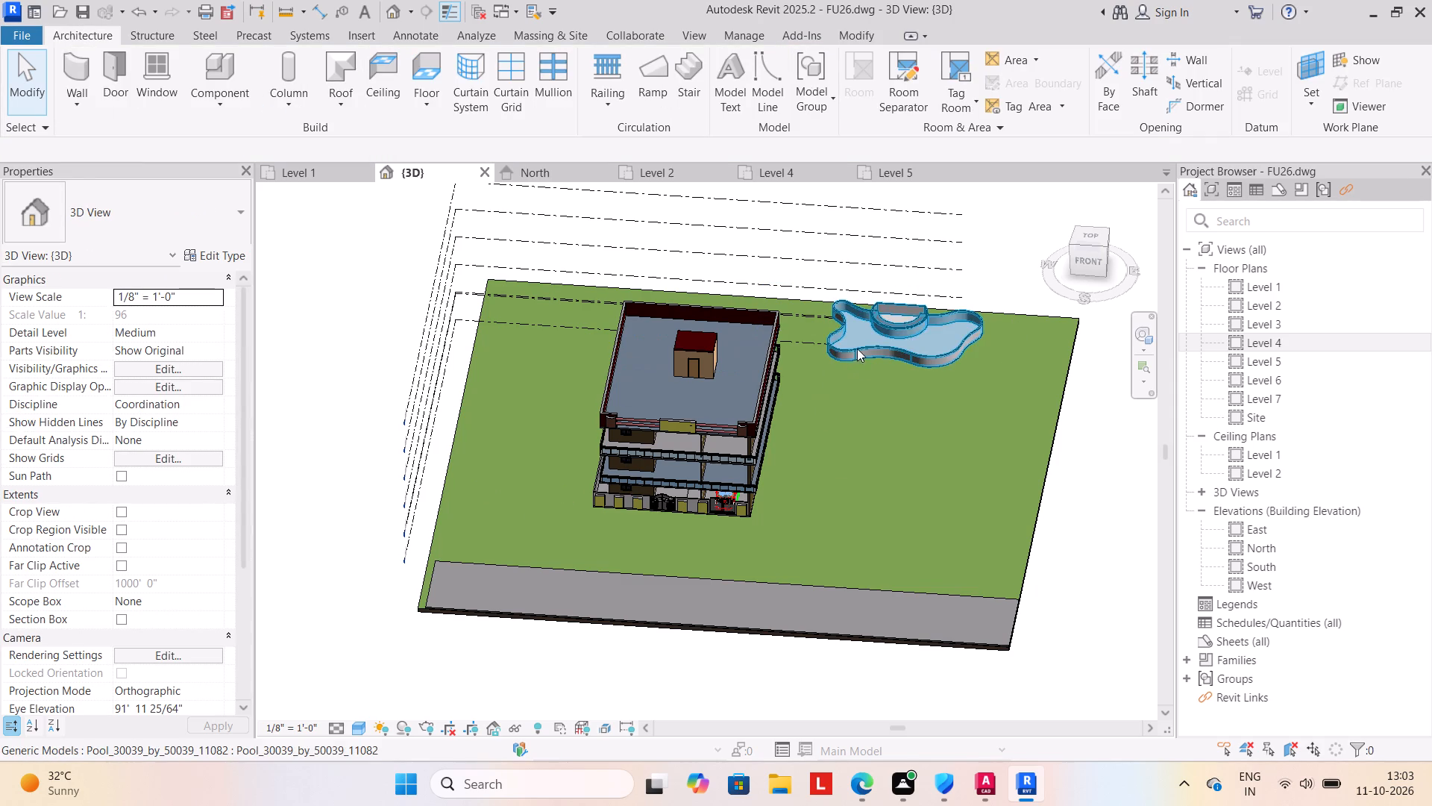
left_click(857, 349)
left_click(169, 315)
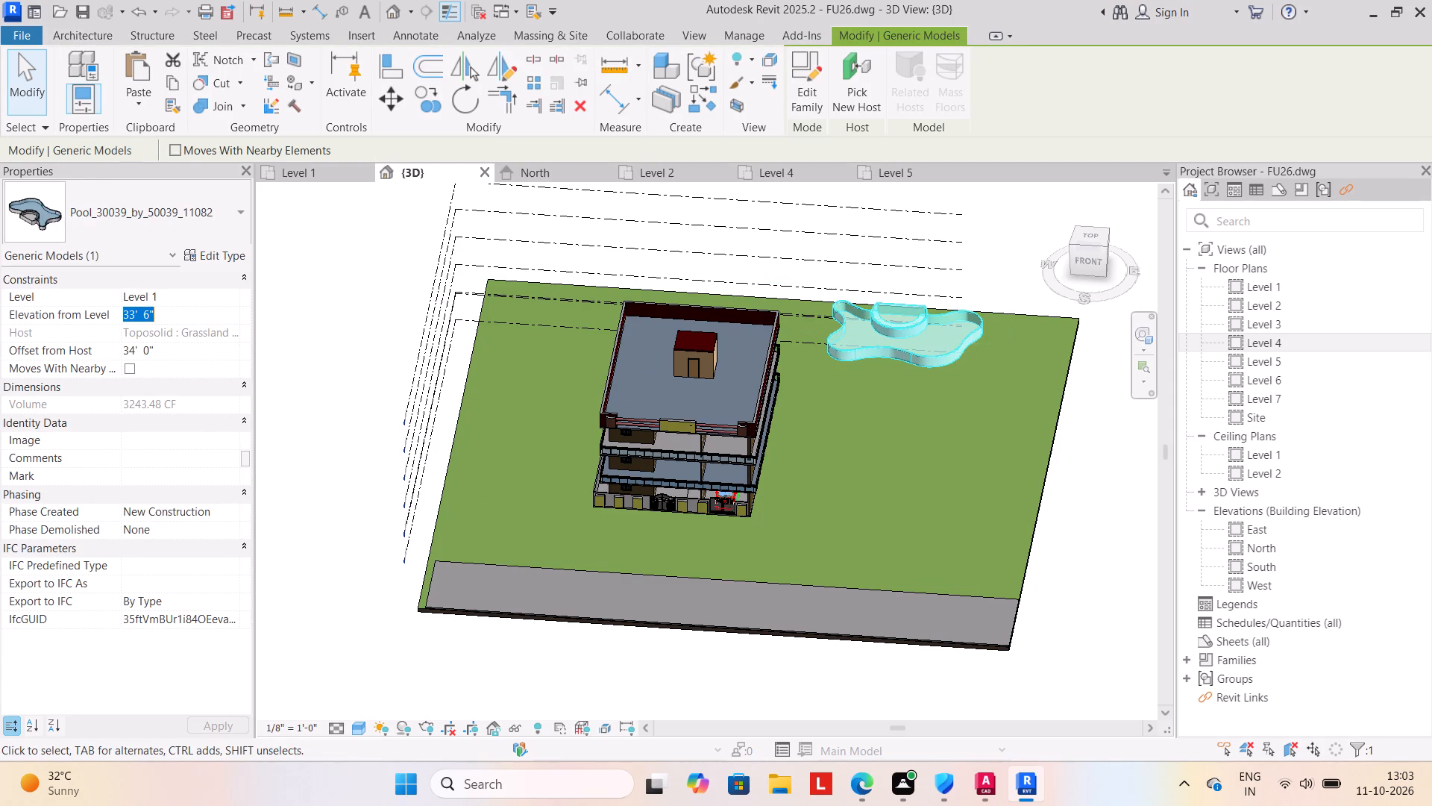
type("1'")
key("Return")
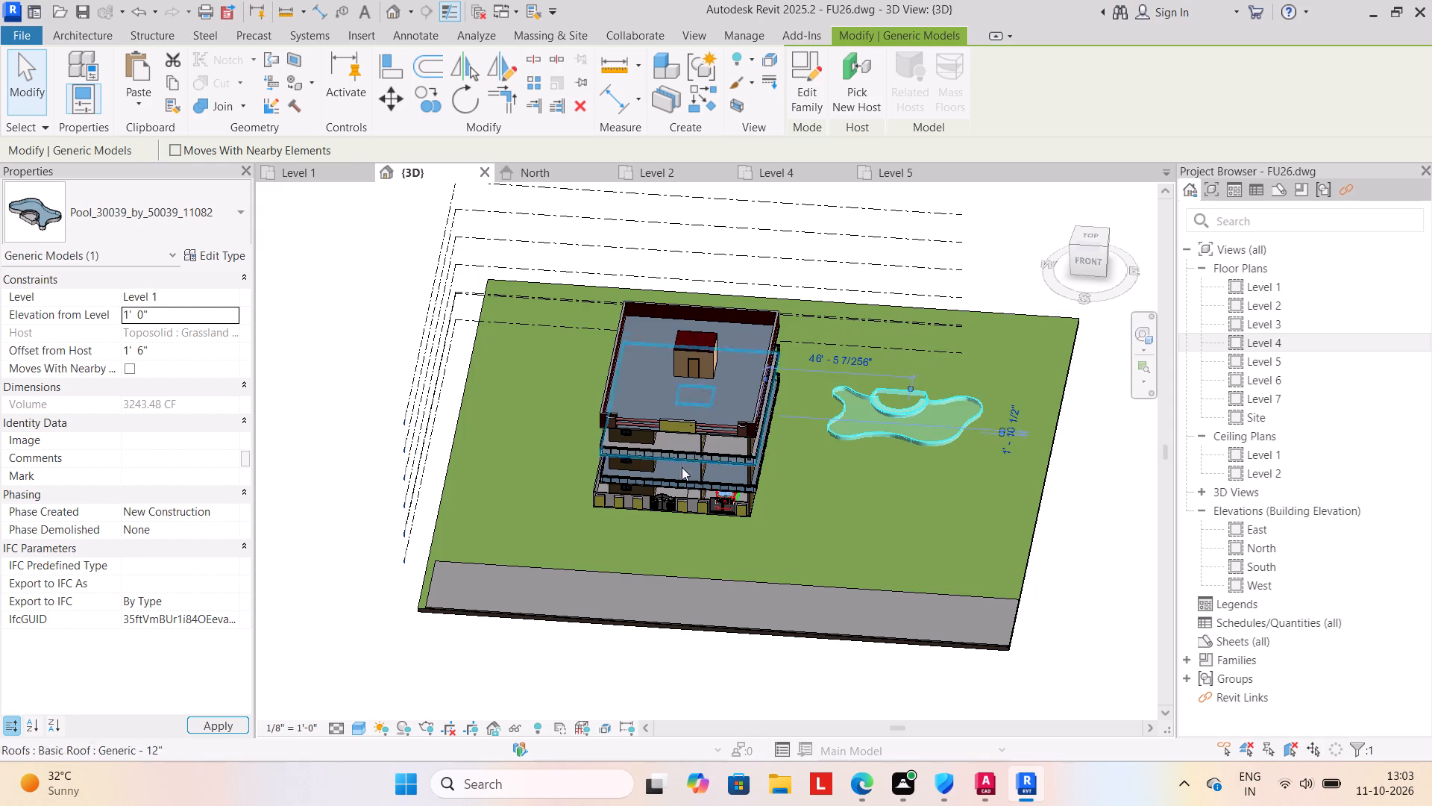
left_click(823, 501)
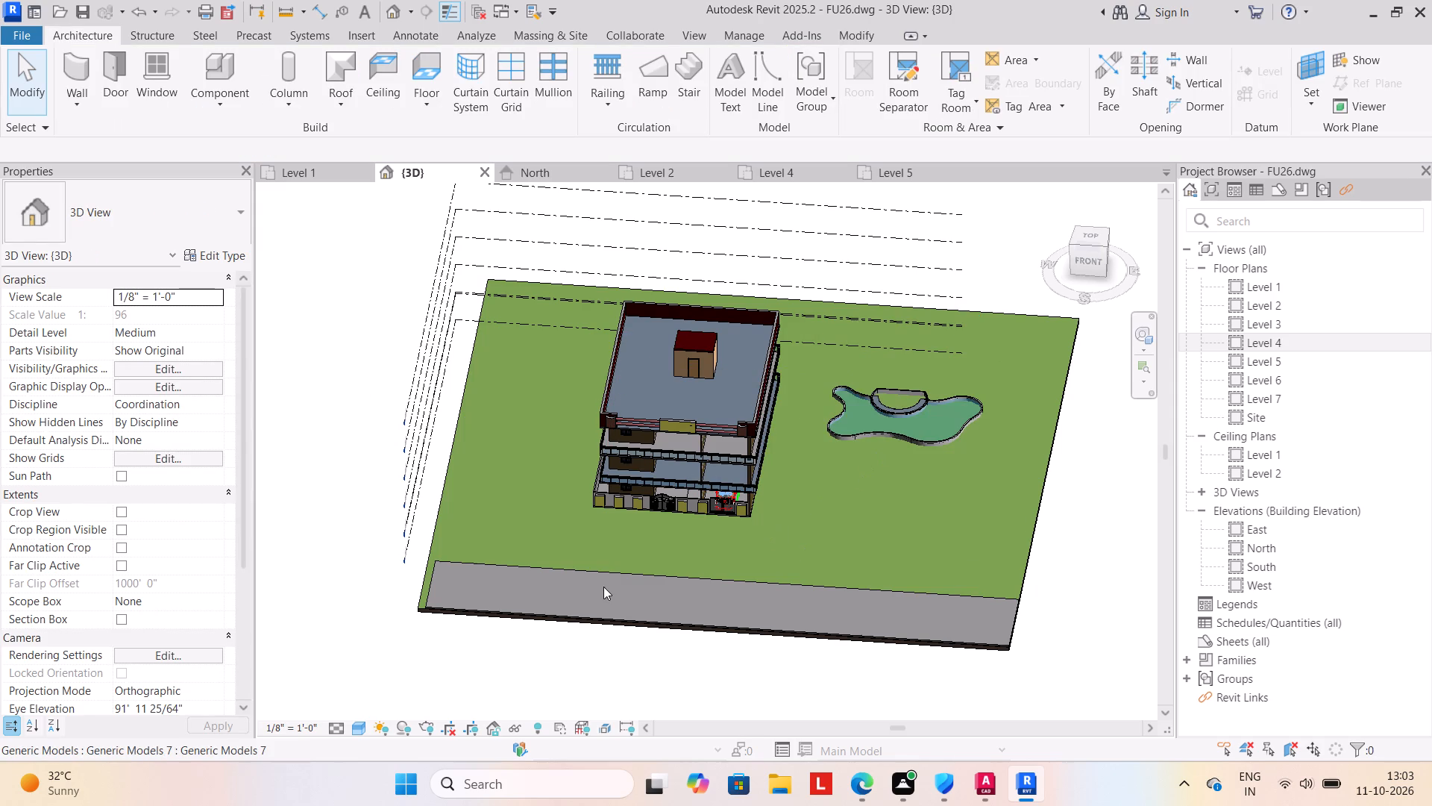
Delete the Pool_30039_by_50039_11082 pool from the toposolid beside the building.
middle_click_drag(828, 541, 850, 673, "shift")
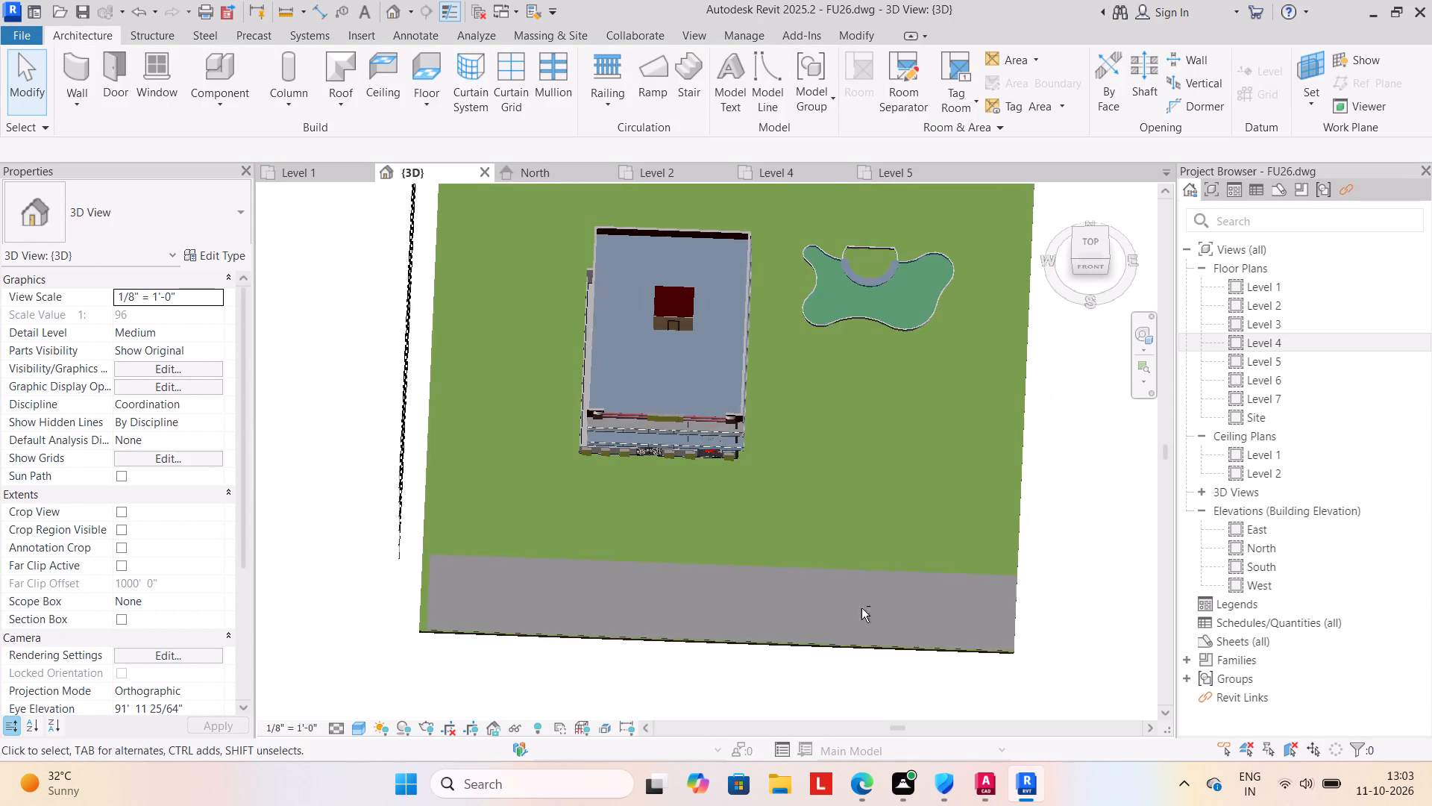
left_click(860, 317)
key("Delete")
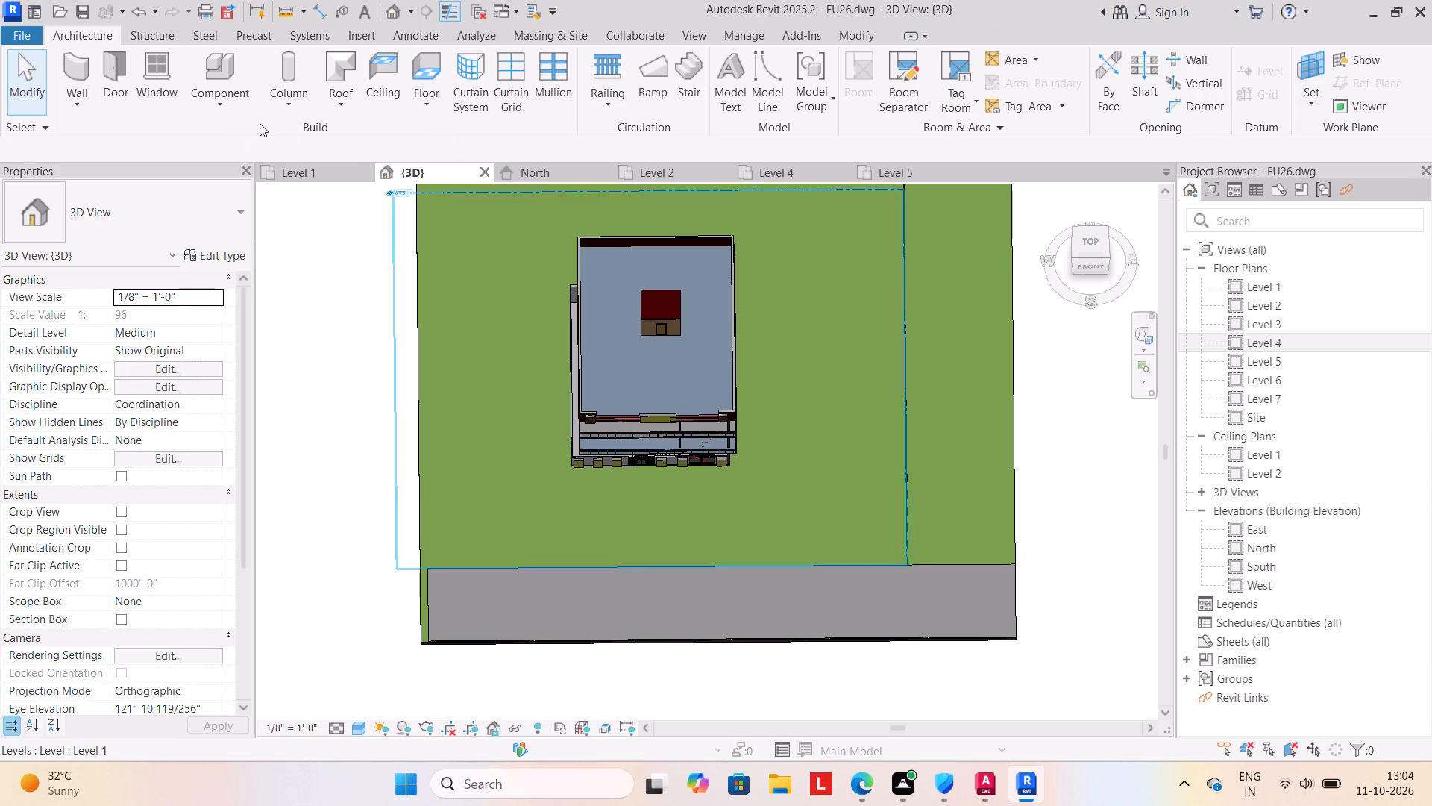
Start placing a component and load the In-Ground_Pool_with_Bar_11154 family from the swimming pool folder.
left_click_drag(209, 113, 218, 117)
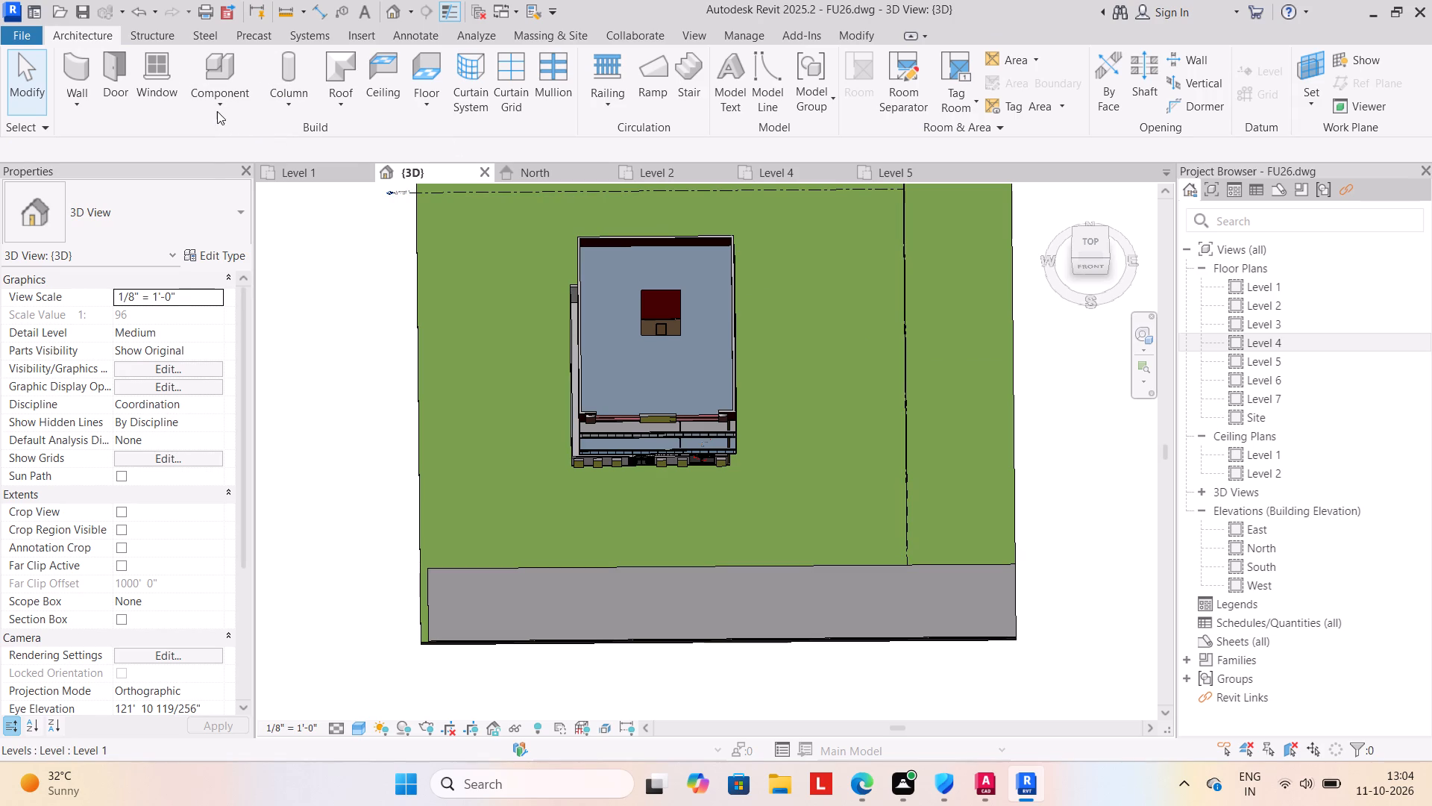
left_click(217, 109)
left_click(225, 137)
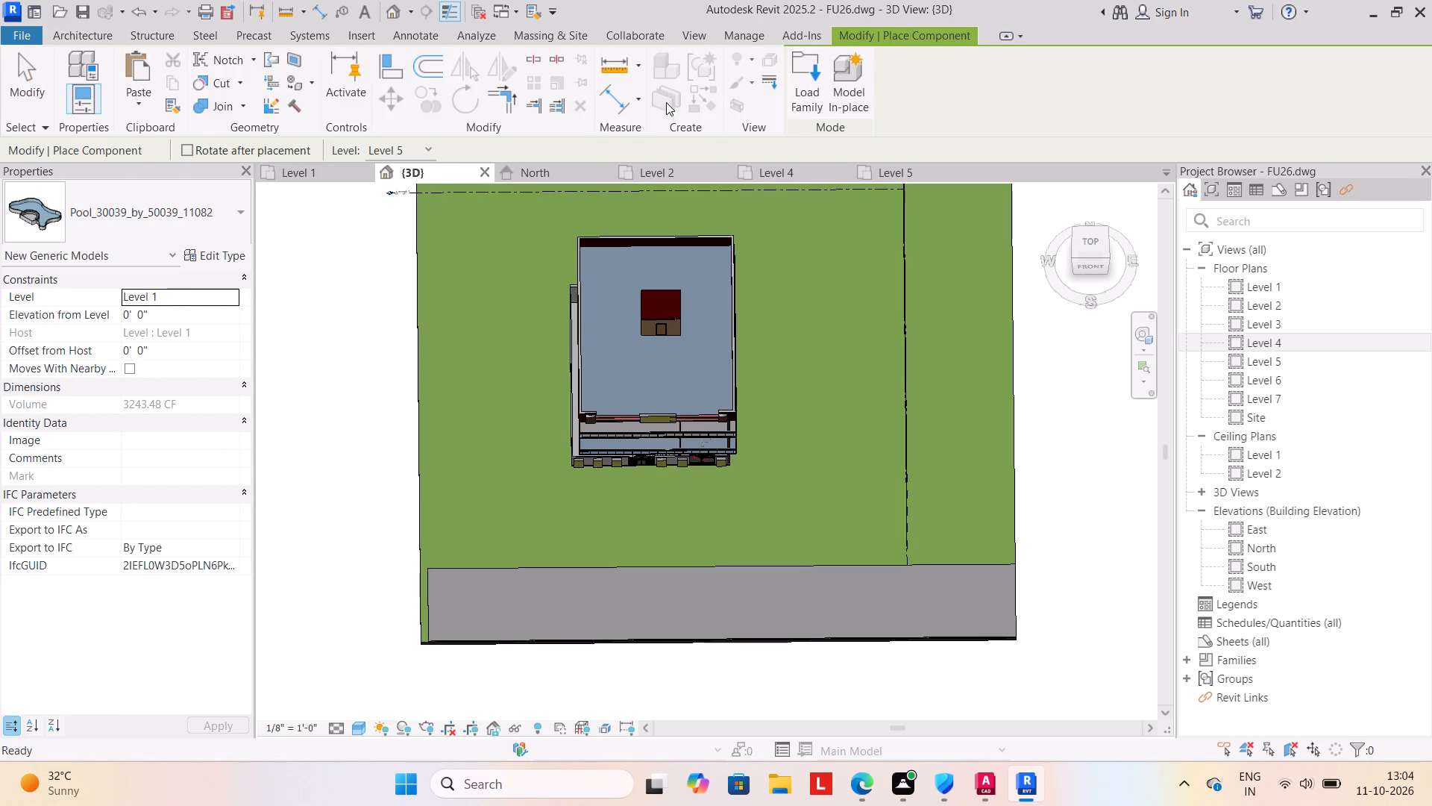
left_click(806, 96)
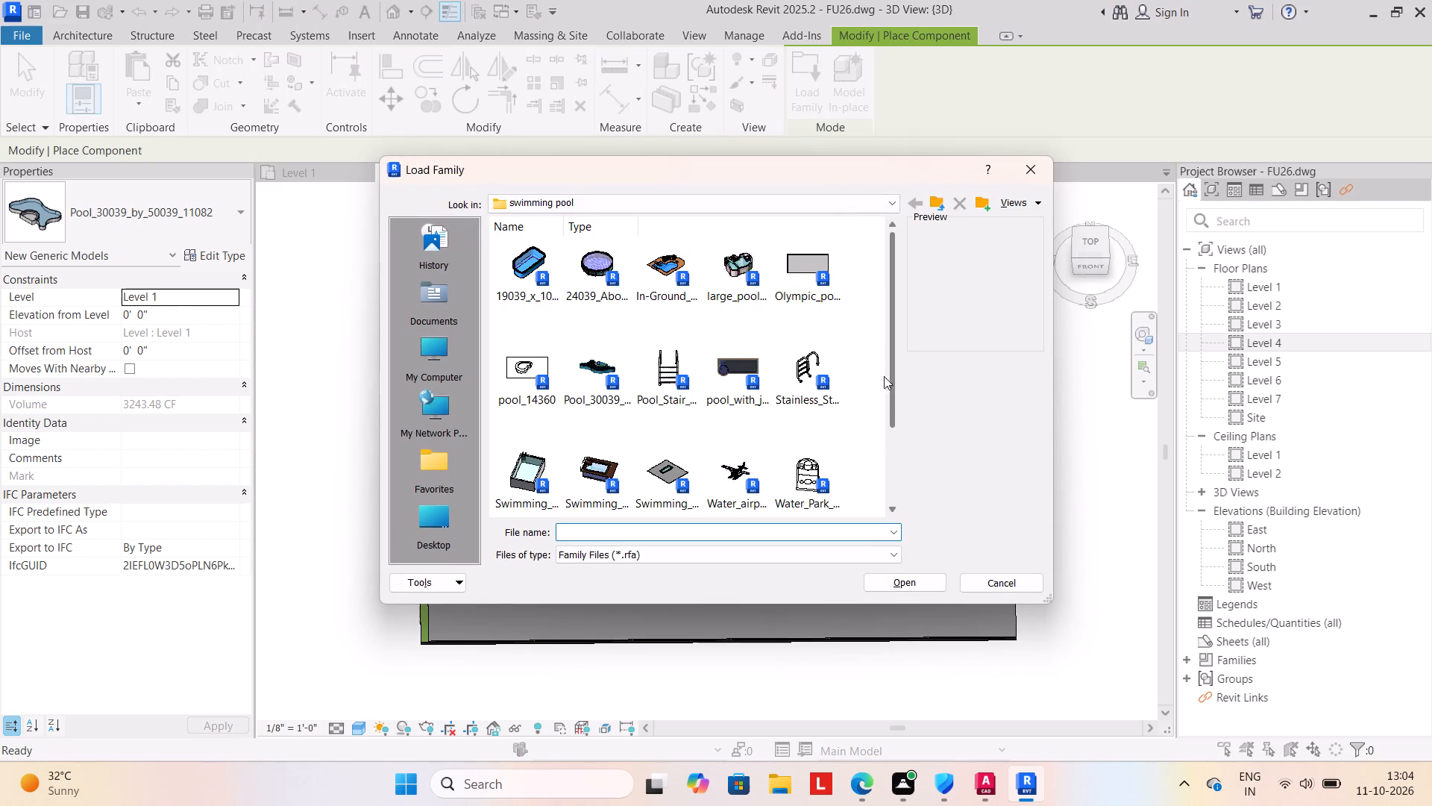
left_click(686, 271)
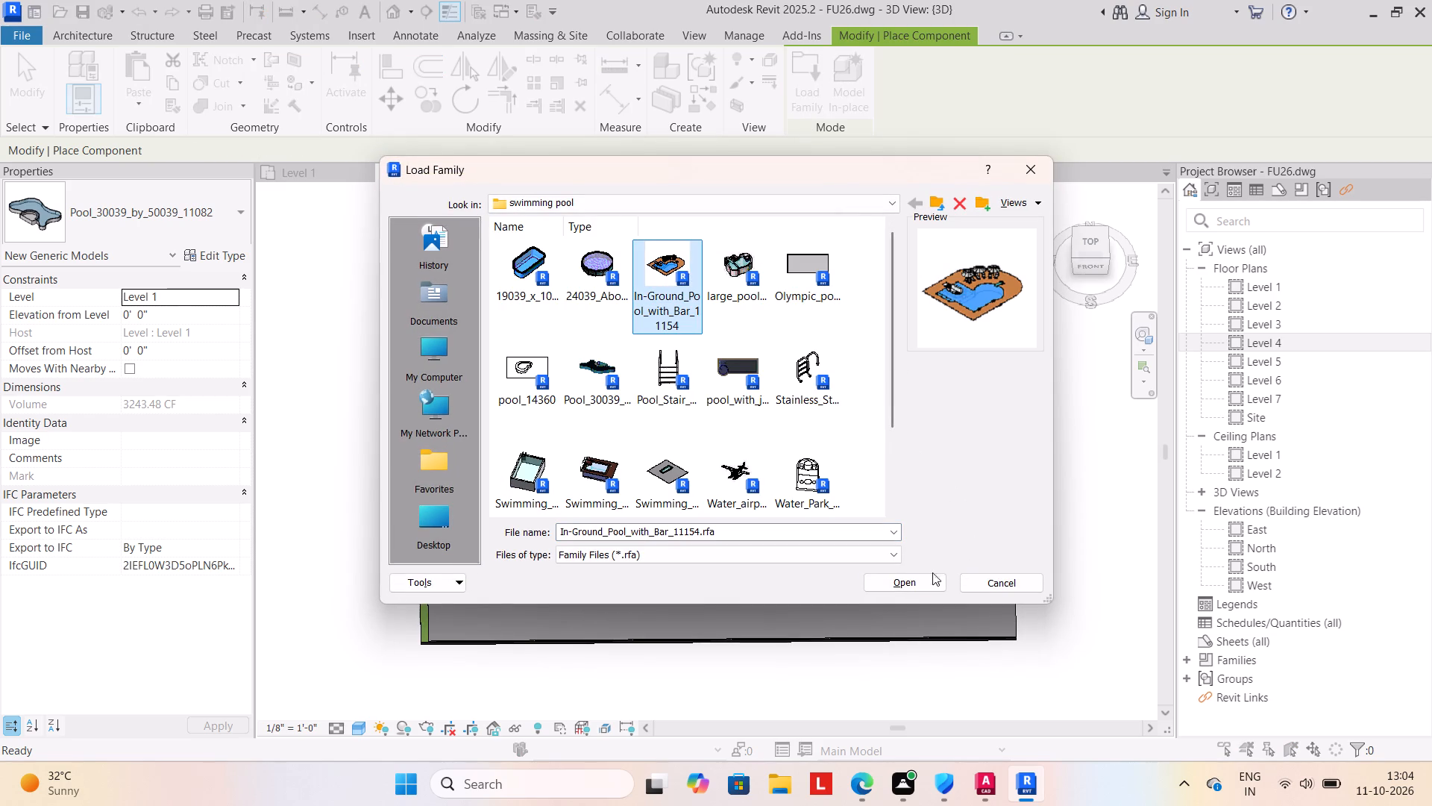
left_click(909, 584)
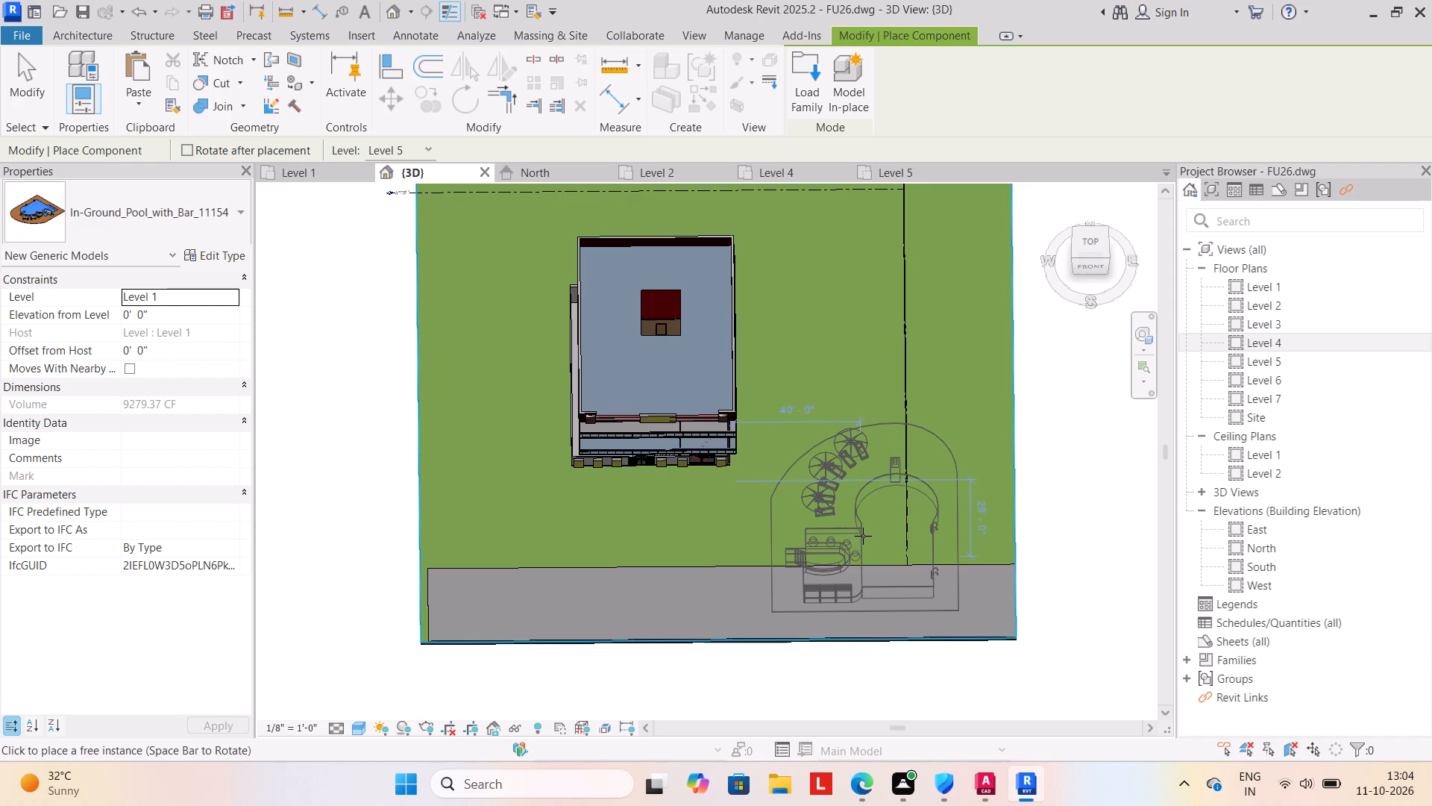
Place one in-ground pool with bar on the toposolid beside the building's garage side, about 41'-9" from the side wall.
left_click(862, 359)
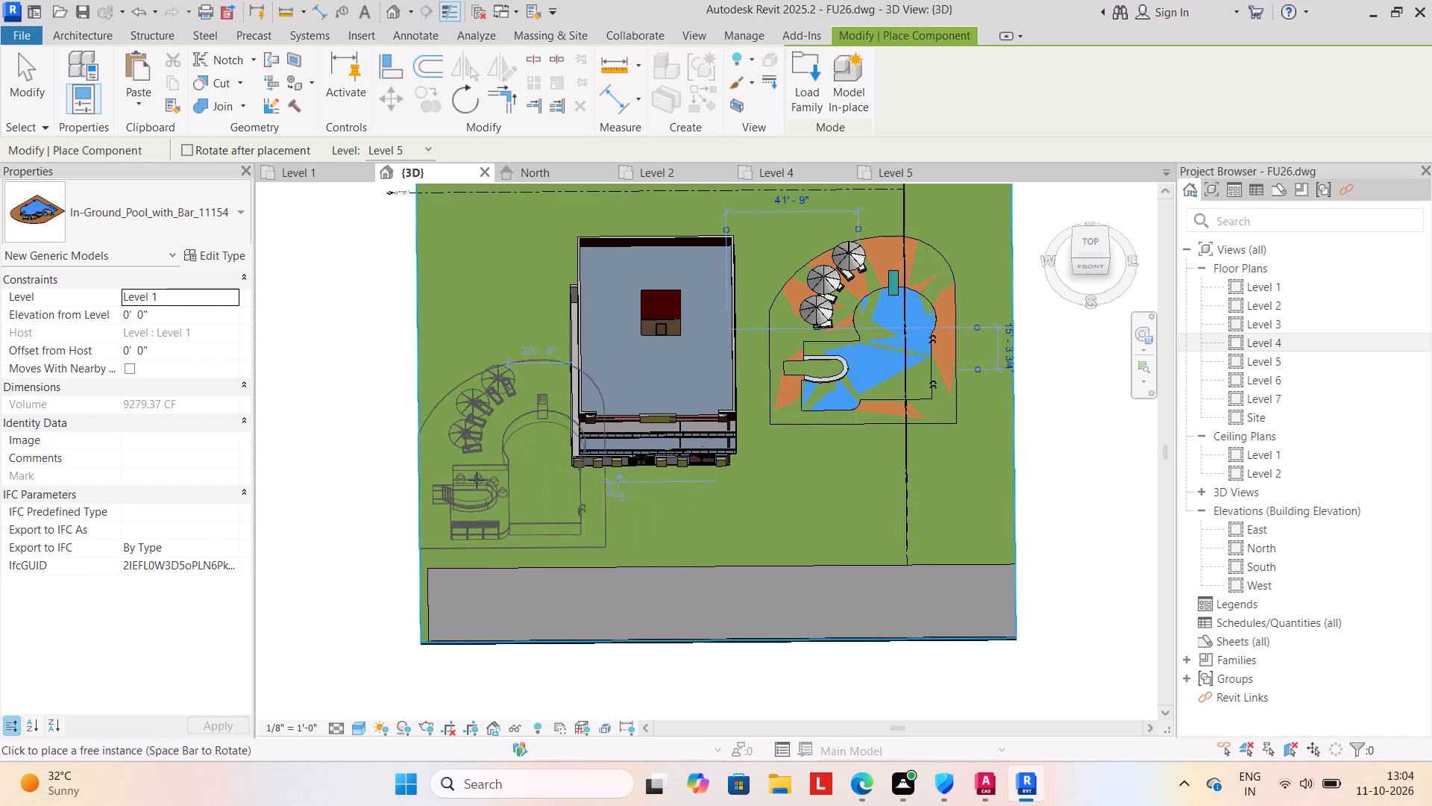
key("Escape")
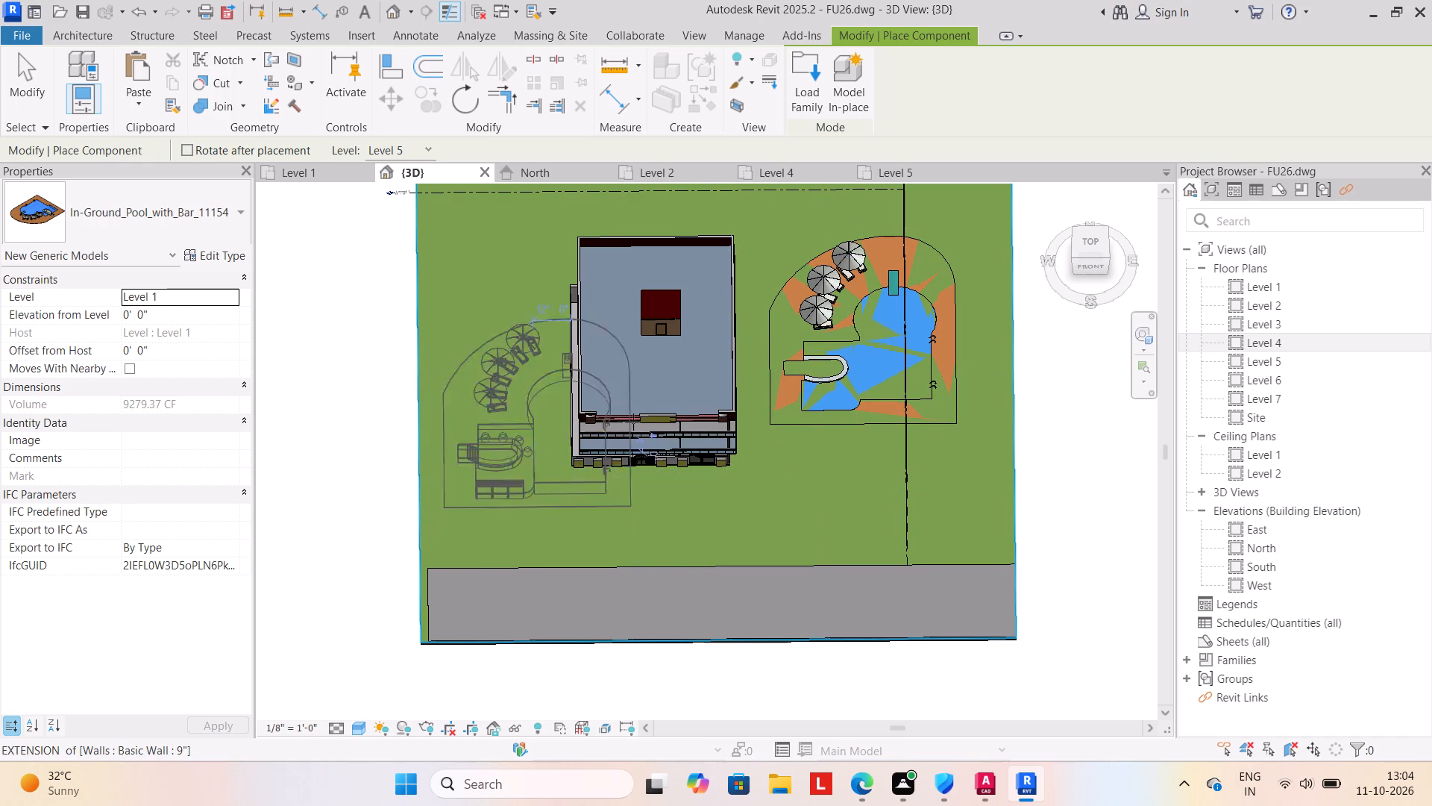
key("Escape")
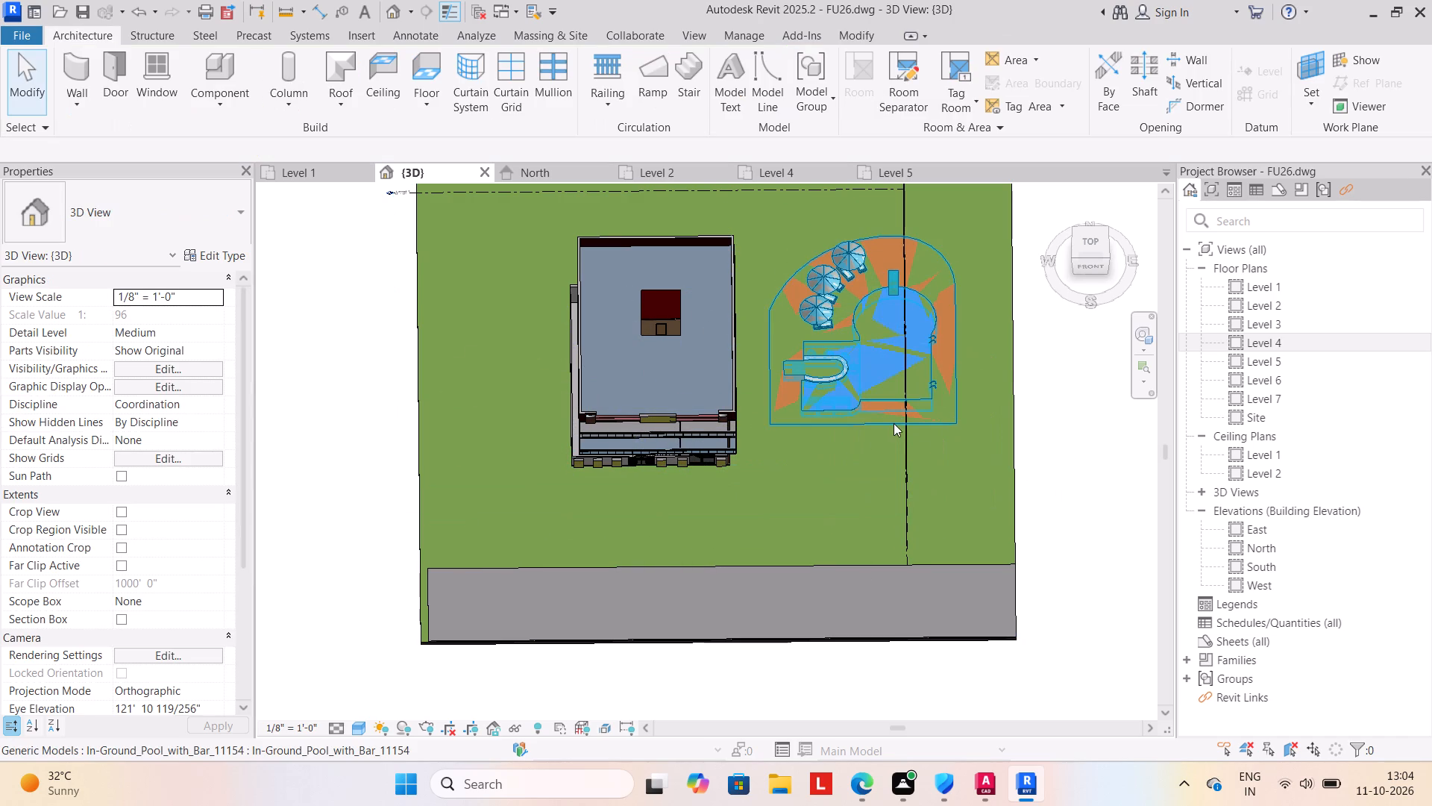
Set the in-ground pool's Level to Level 1 and its Elevation from Level to 1'.
left_click(889, 419)
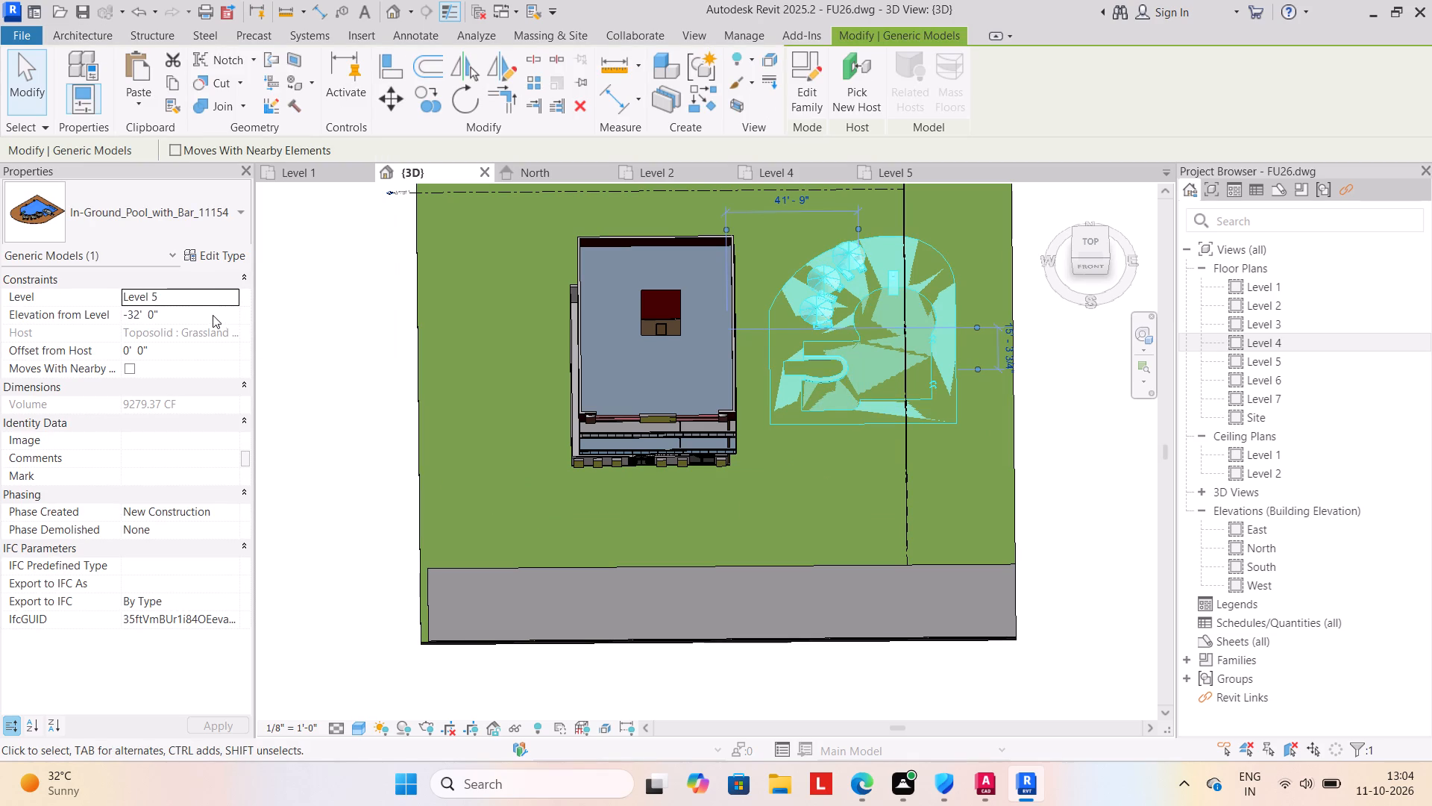
left_click(213, 315)
left_click(224, 291)
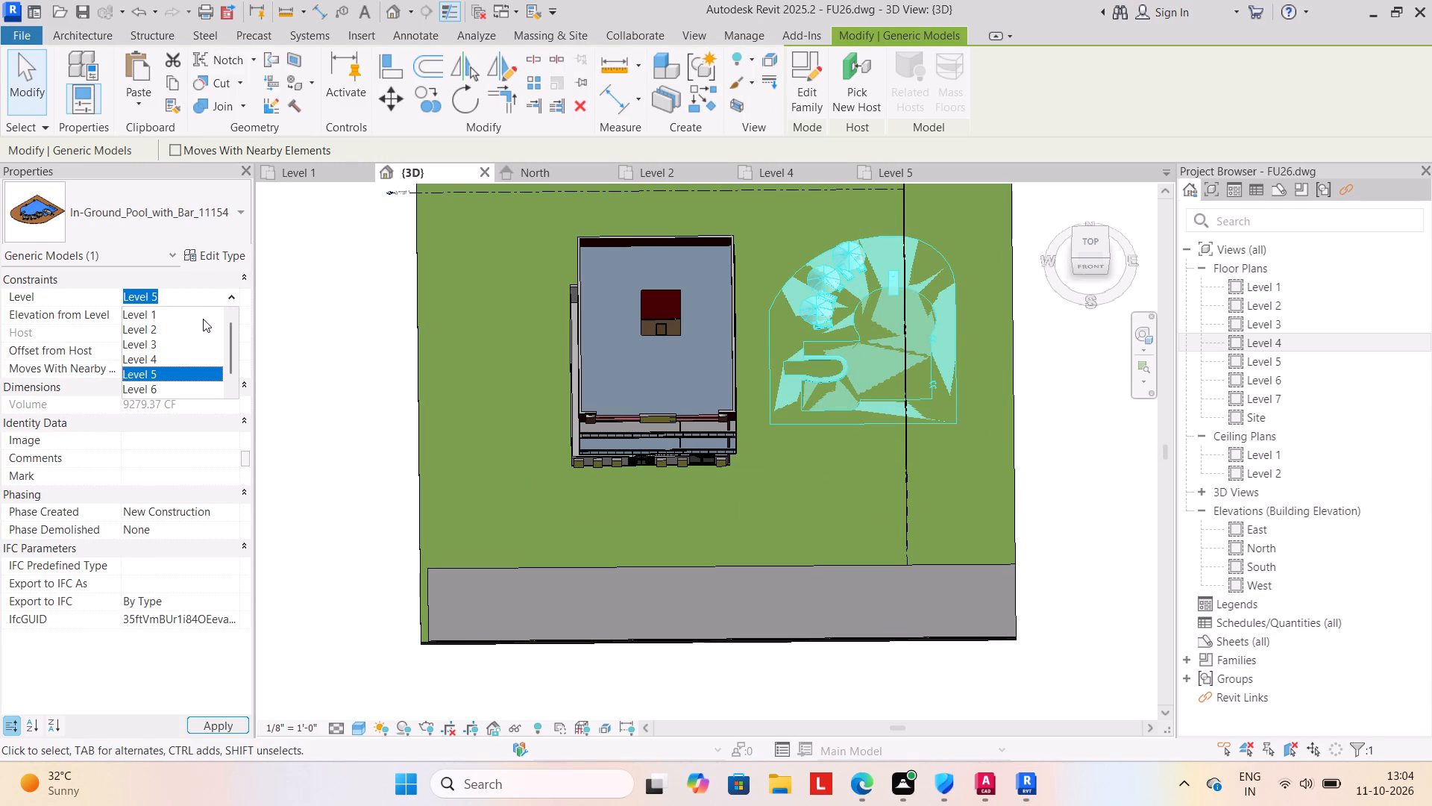
left_click(203, 319)
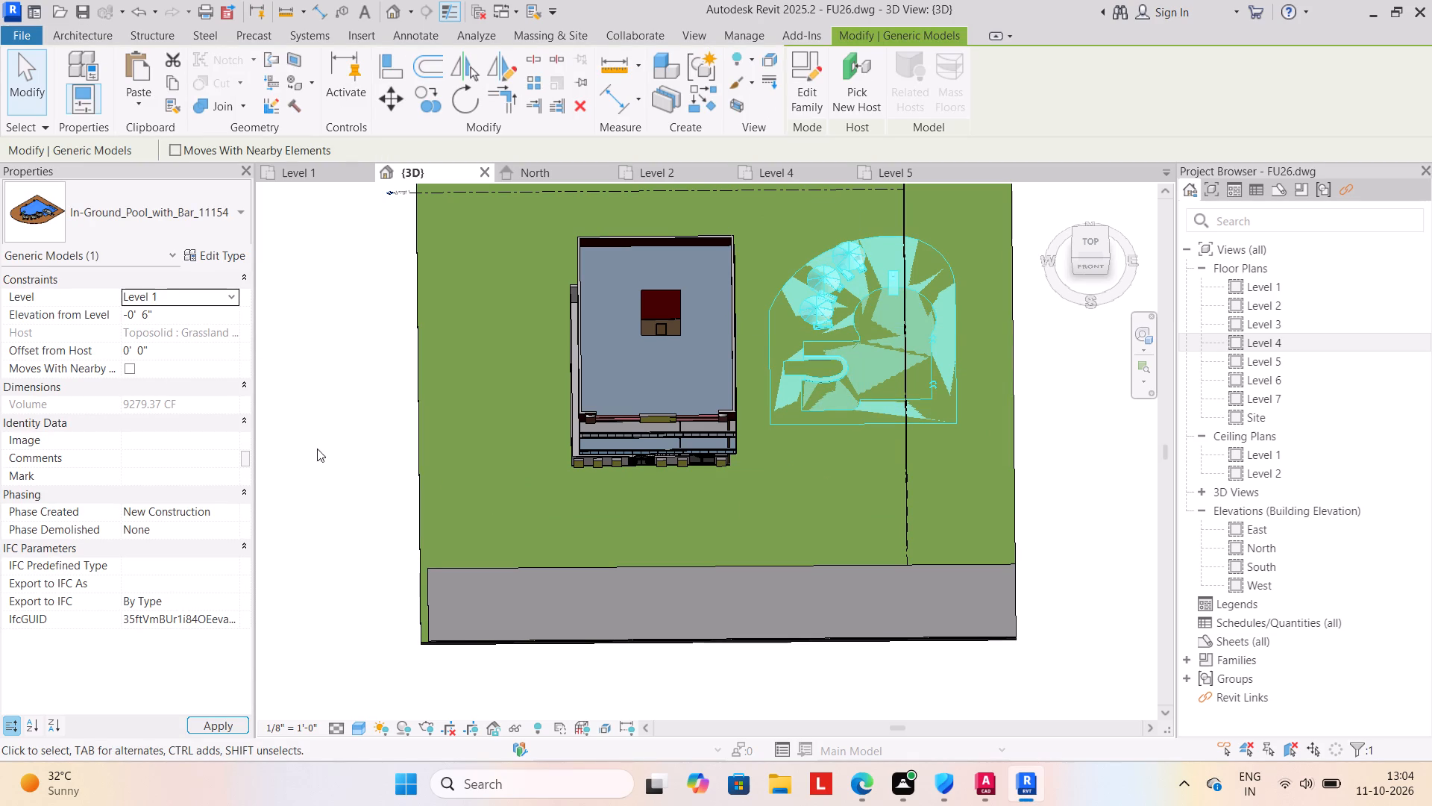
left_click(224, 728)
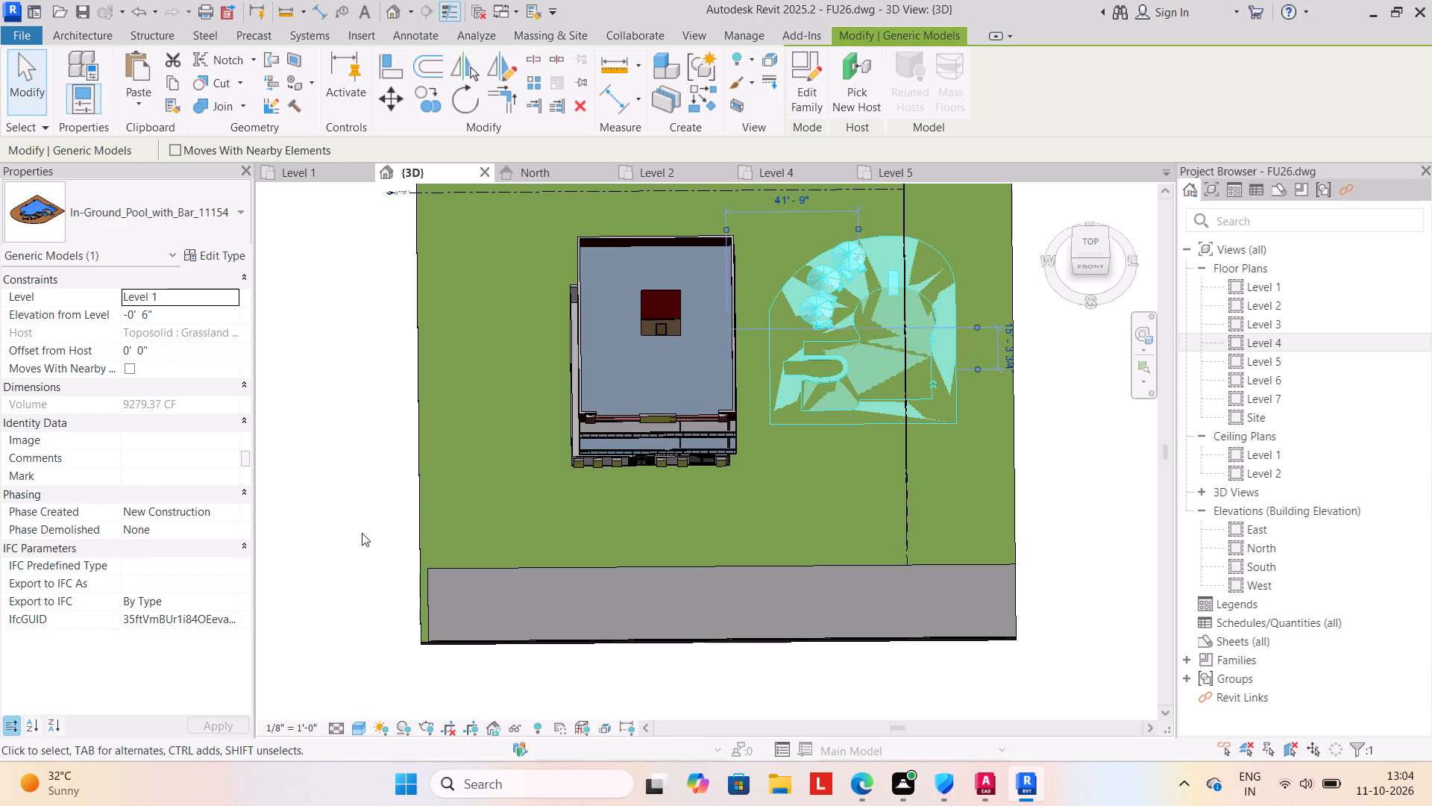
left_click(310, 485)
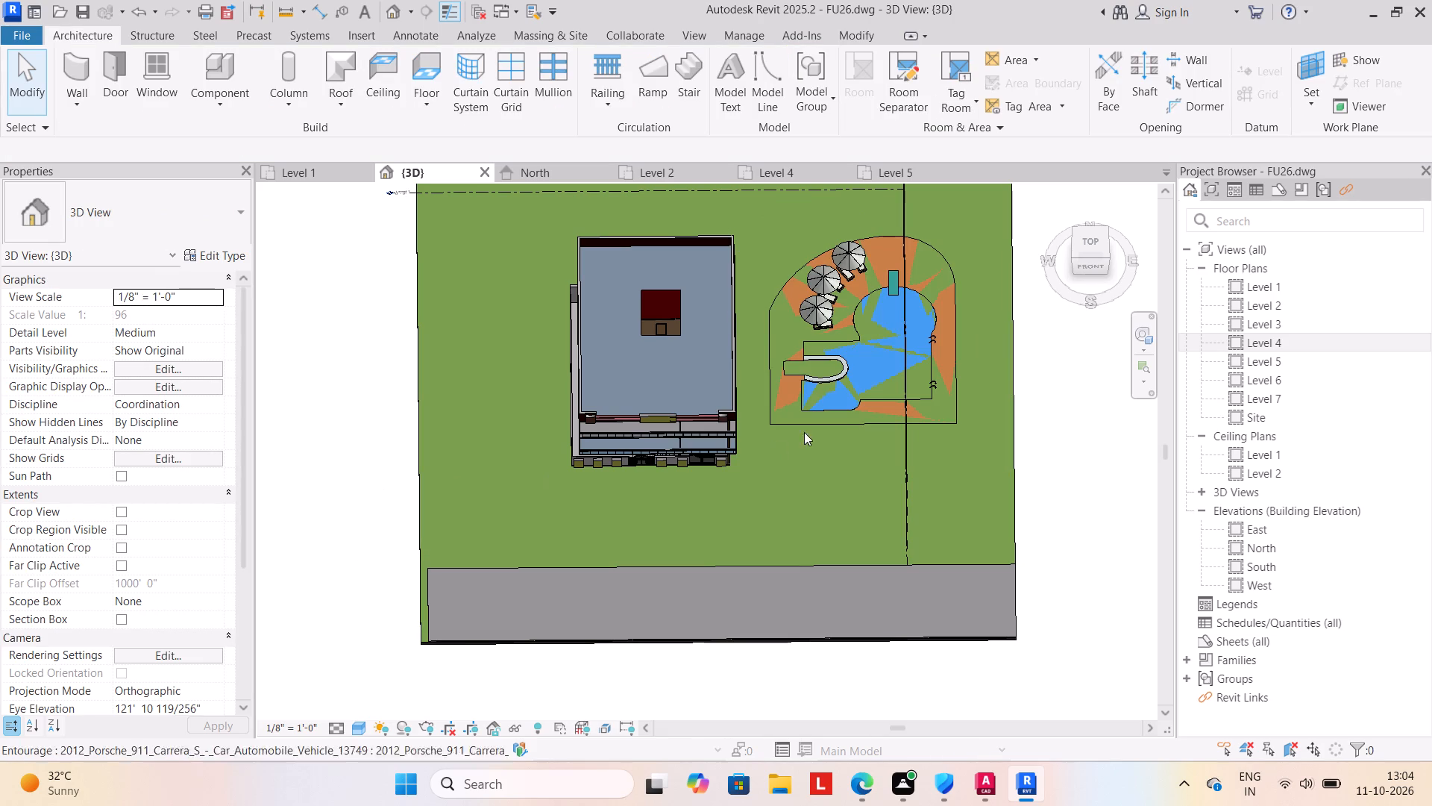
left_click(840, 416)
left_click(205, 310)
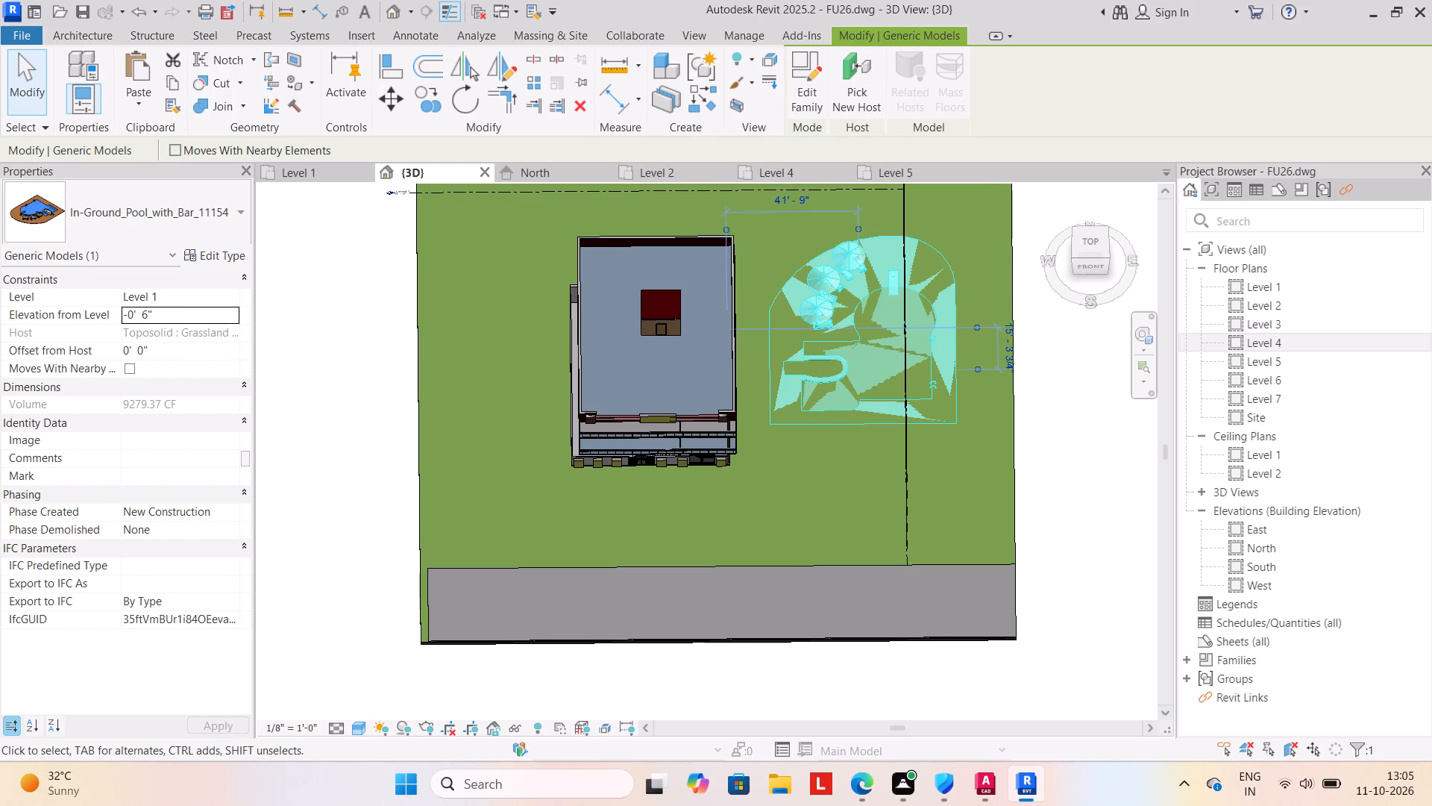
type("1'")
key("Return")
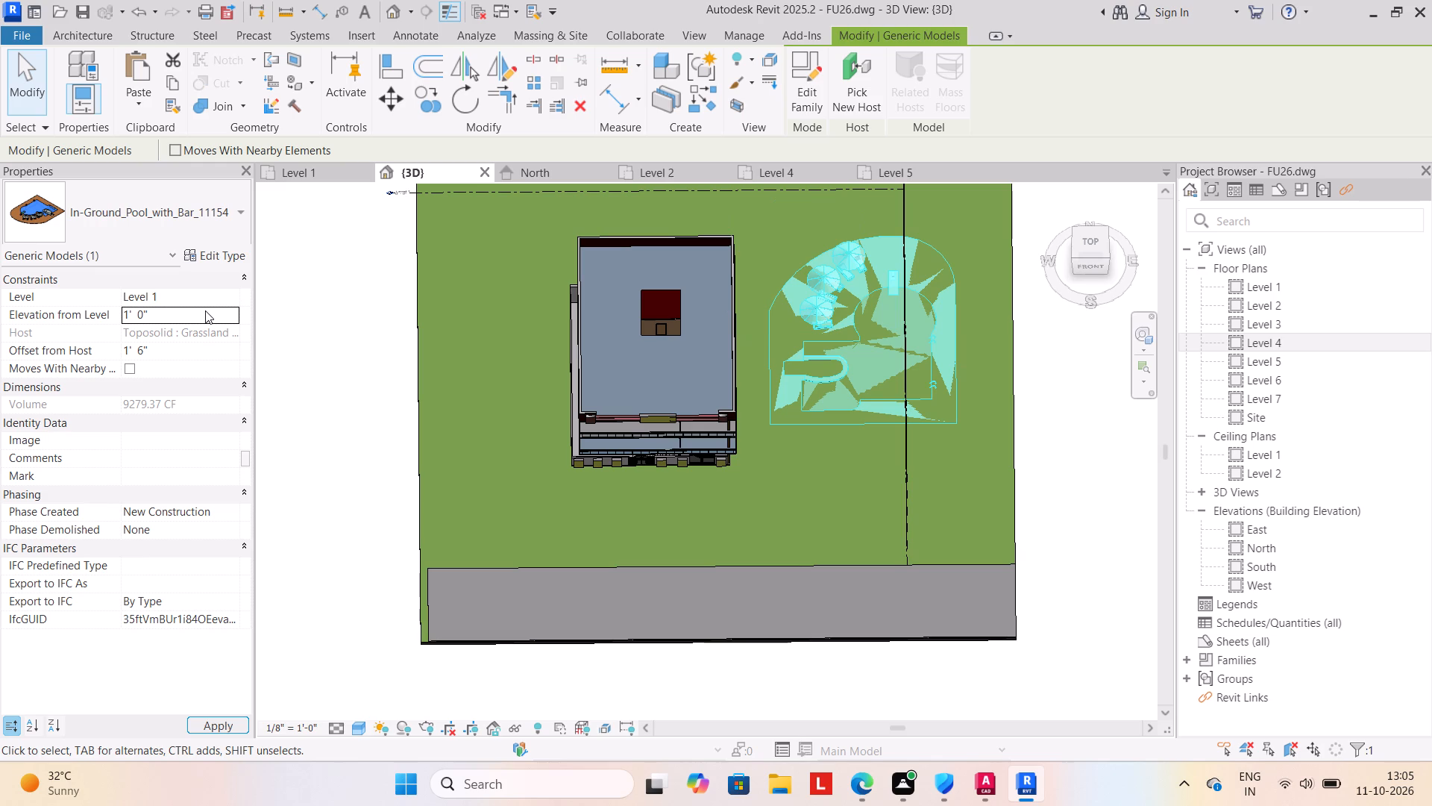
left_click(233, 736)
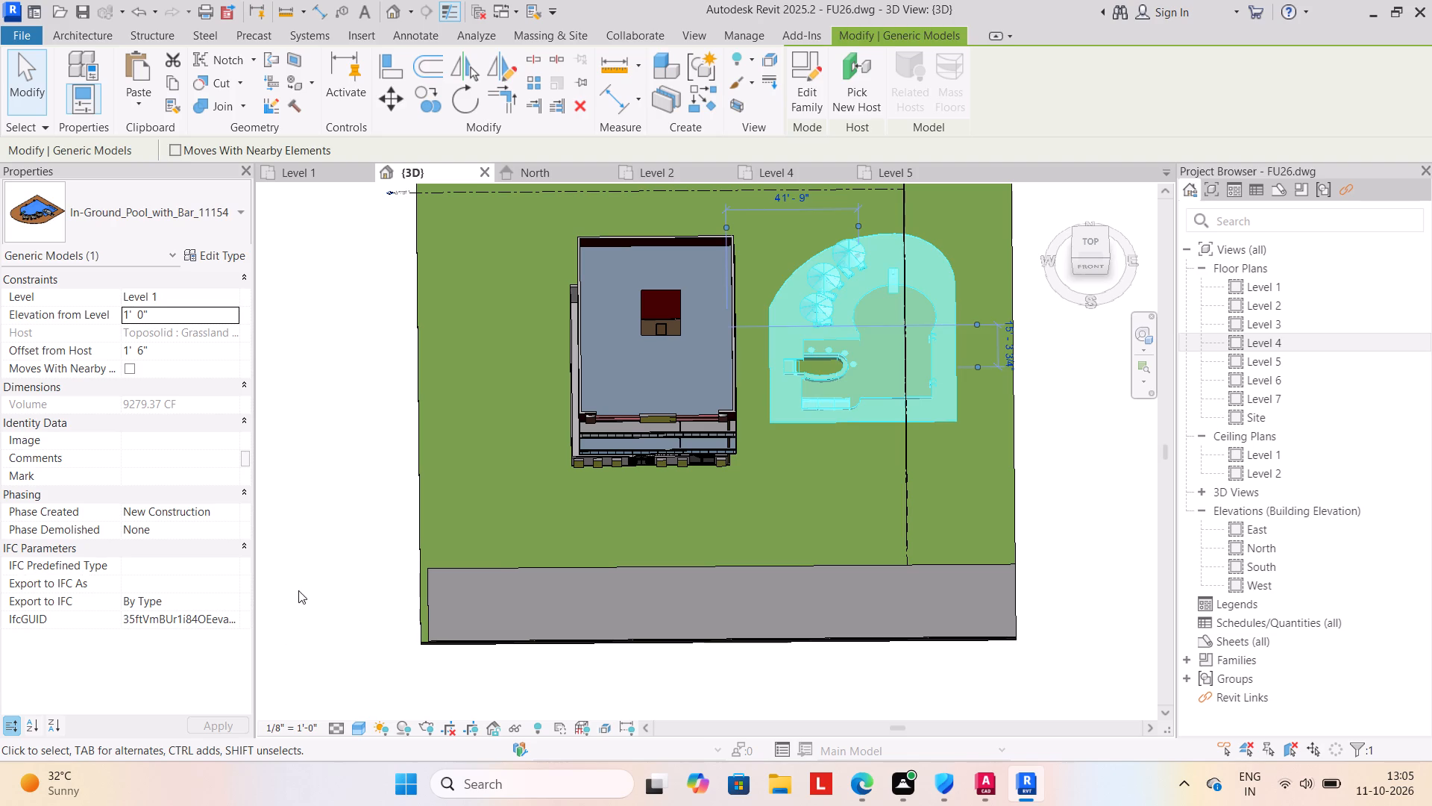
left_click(304, 580)
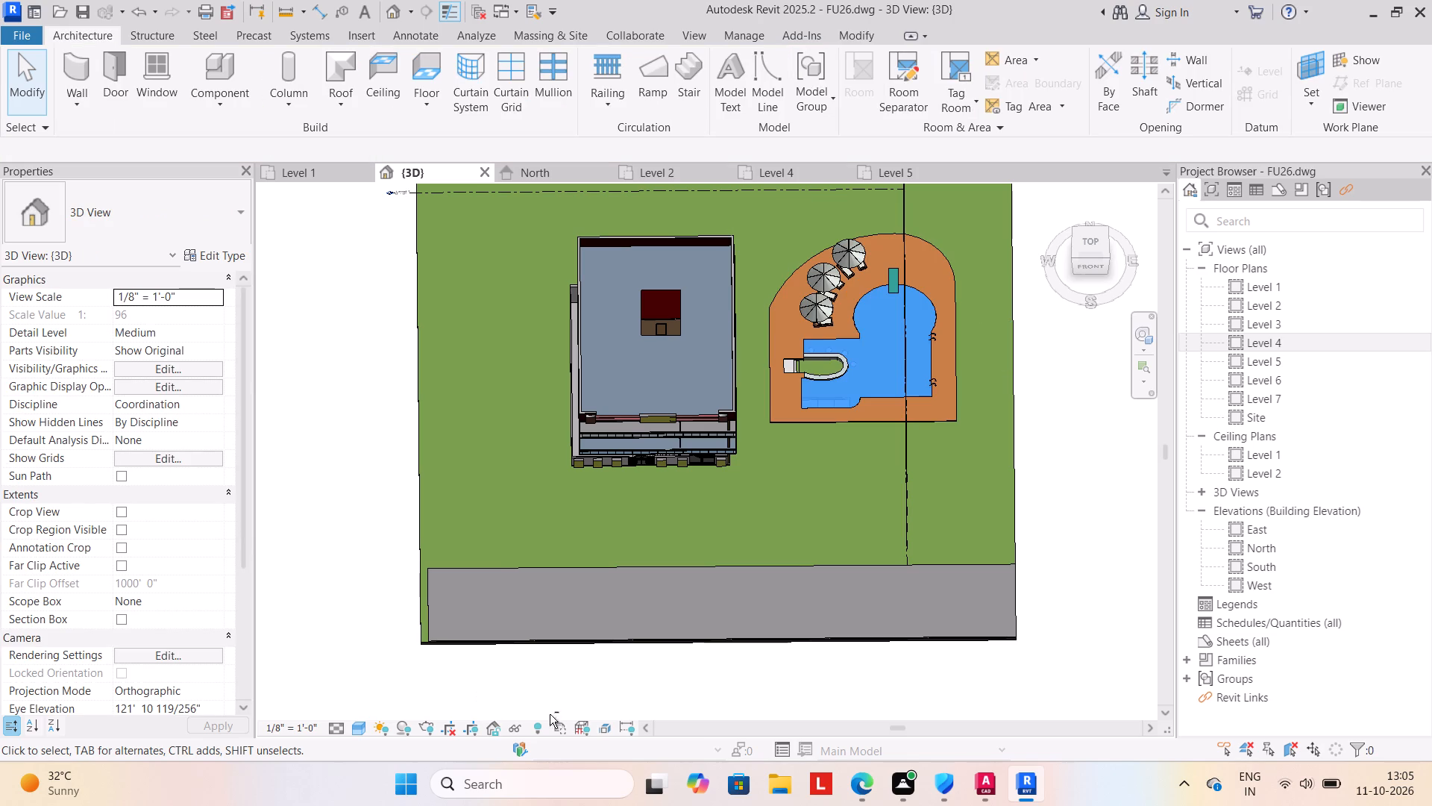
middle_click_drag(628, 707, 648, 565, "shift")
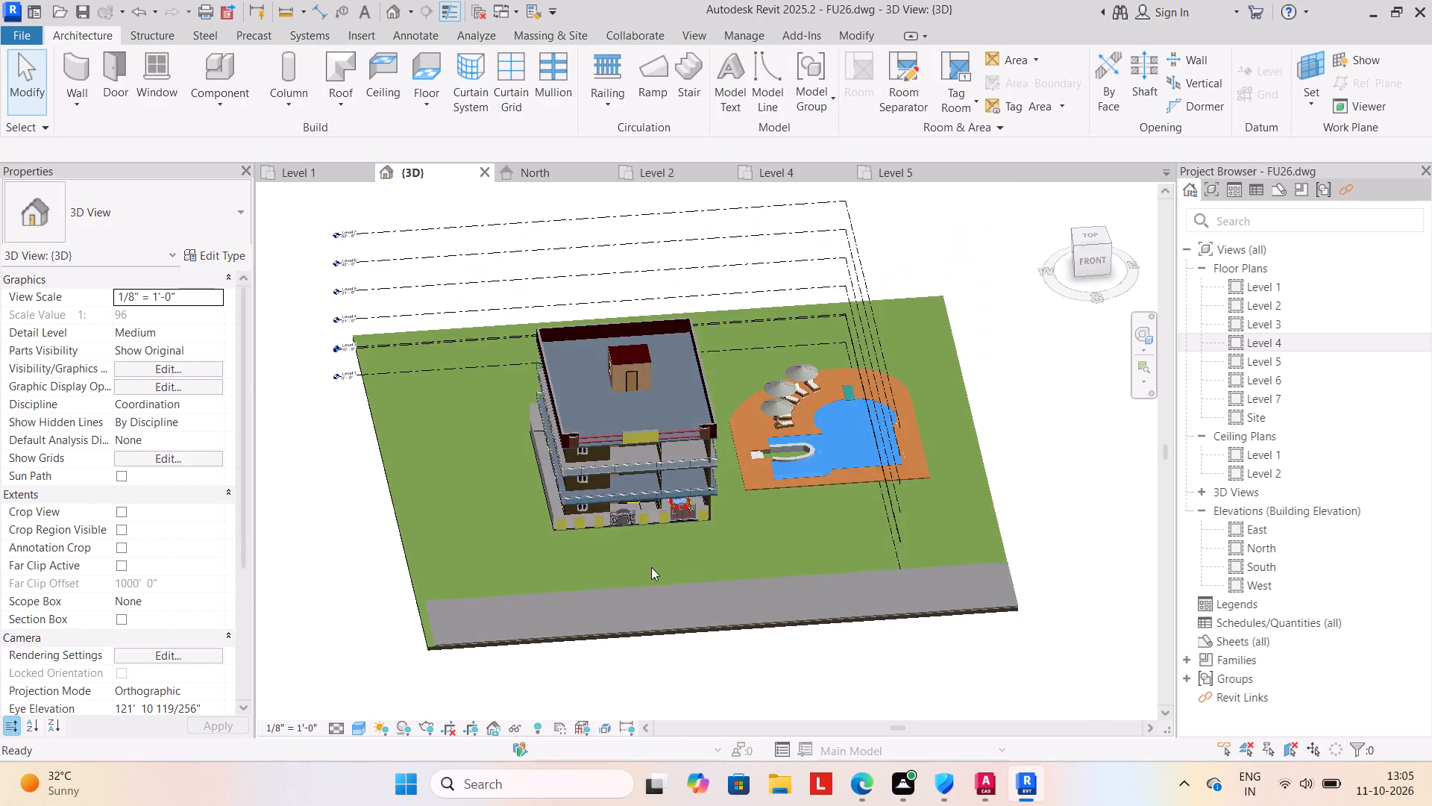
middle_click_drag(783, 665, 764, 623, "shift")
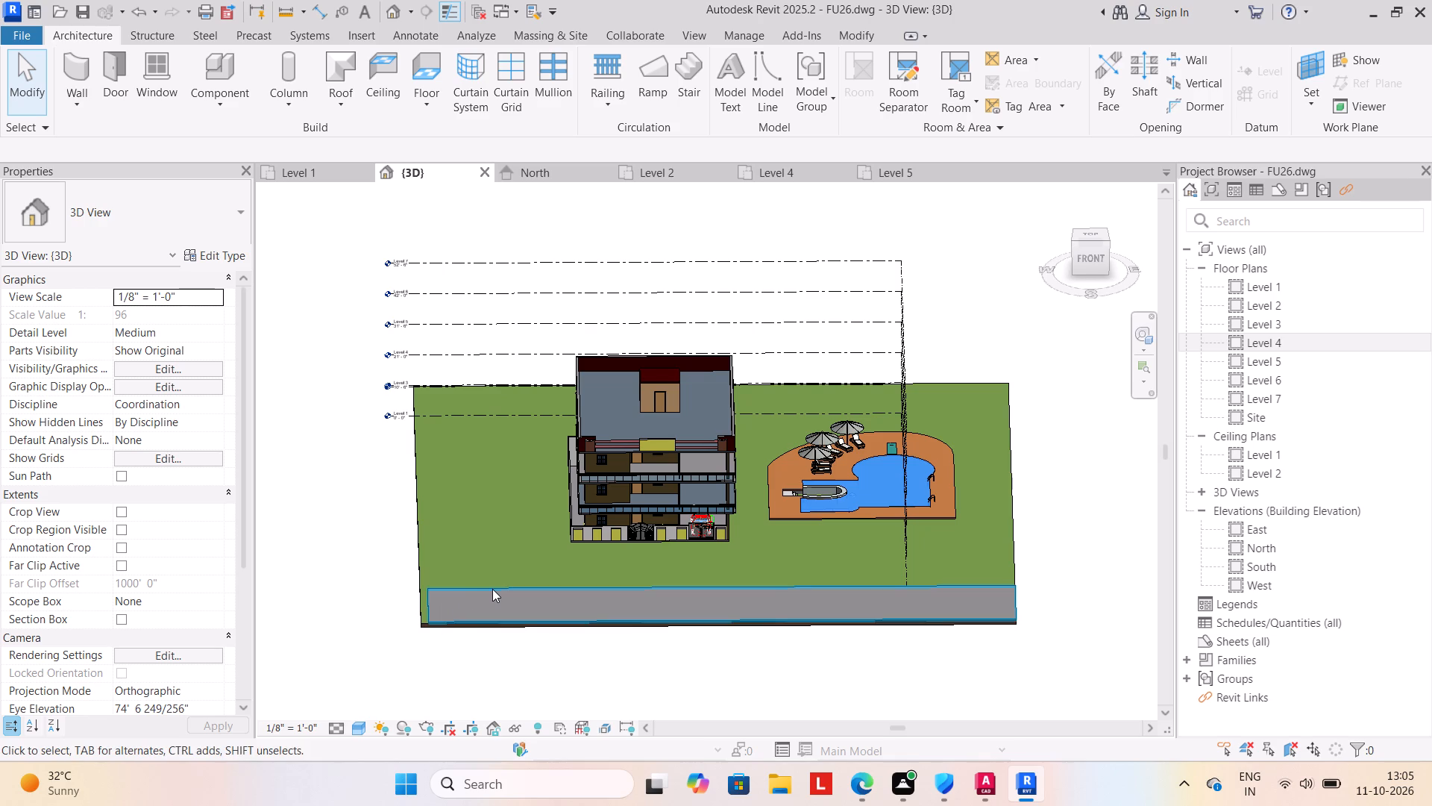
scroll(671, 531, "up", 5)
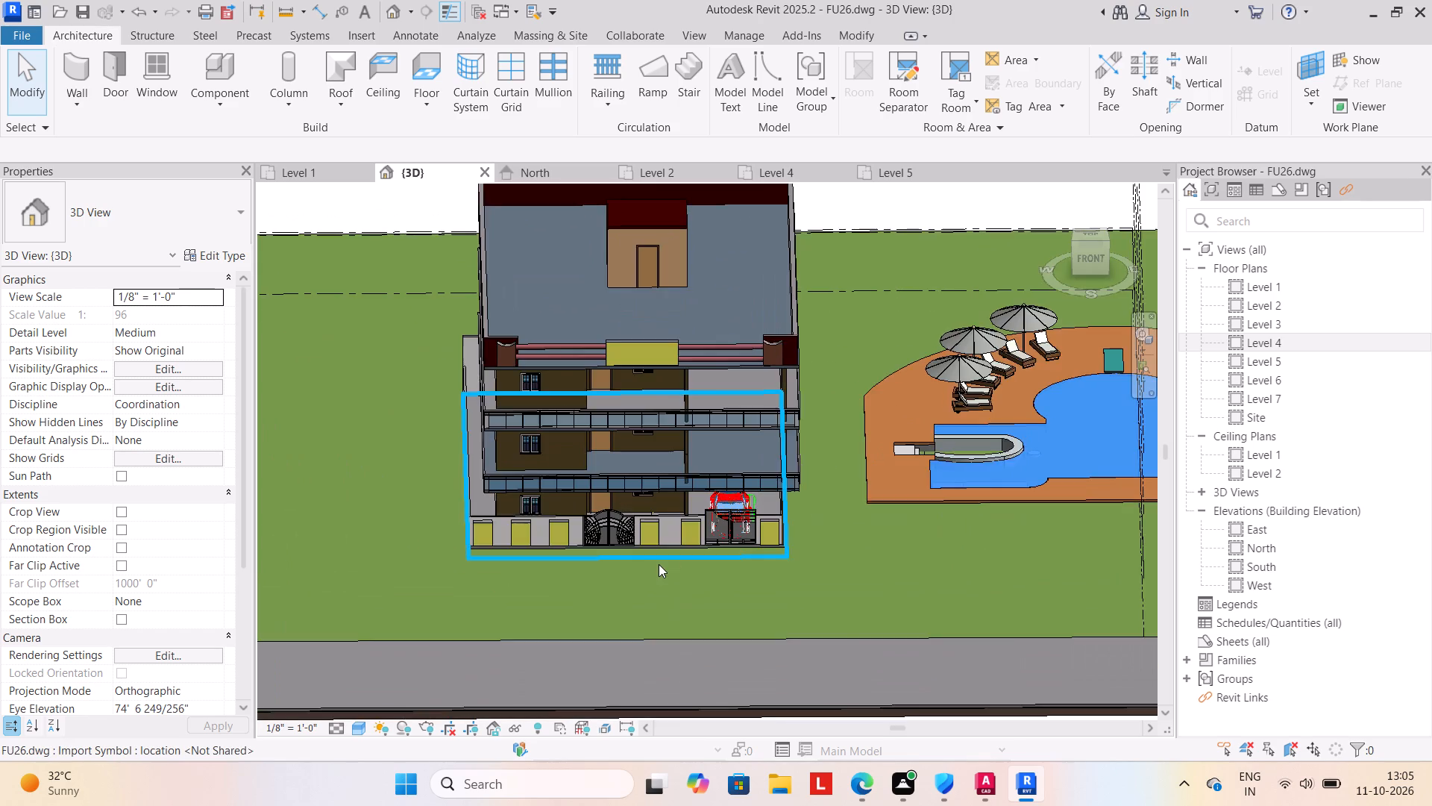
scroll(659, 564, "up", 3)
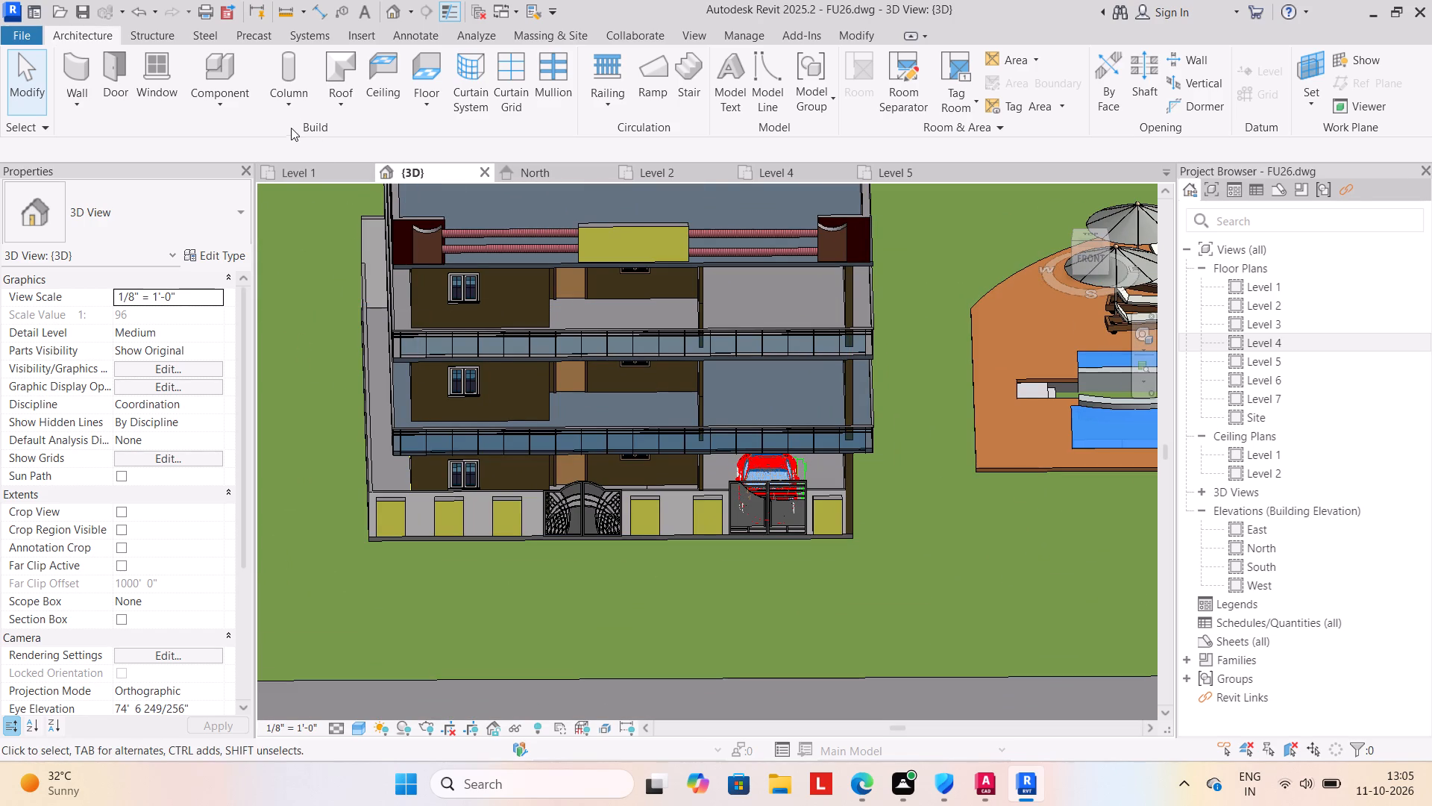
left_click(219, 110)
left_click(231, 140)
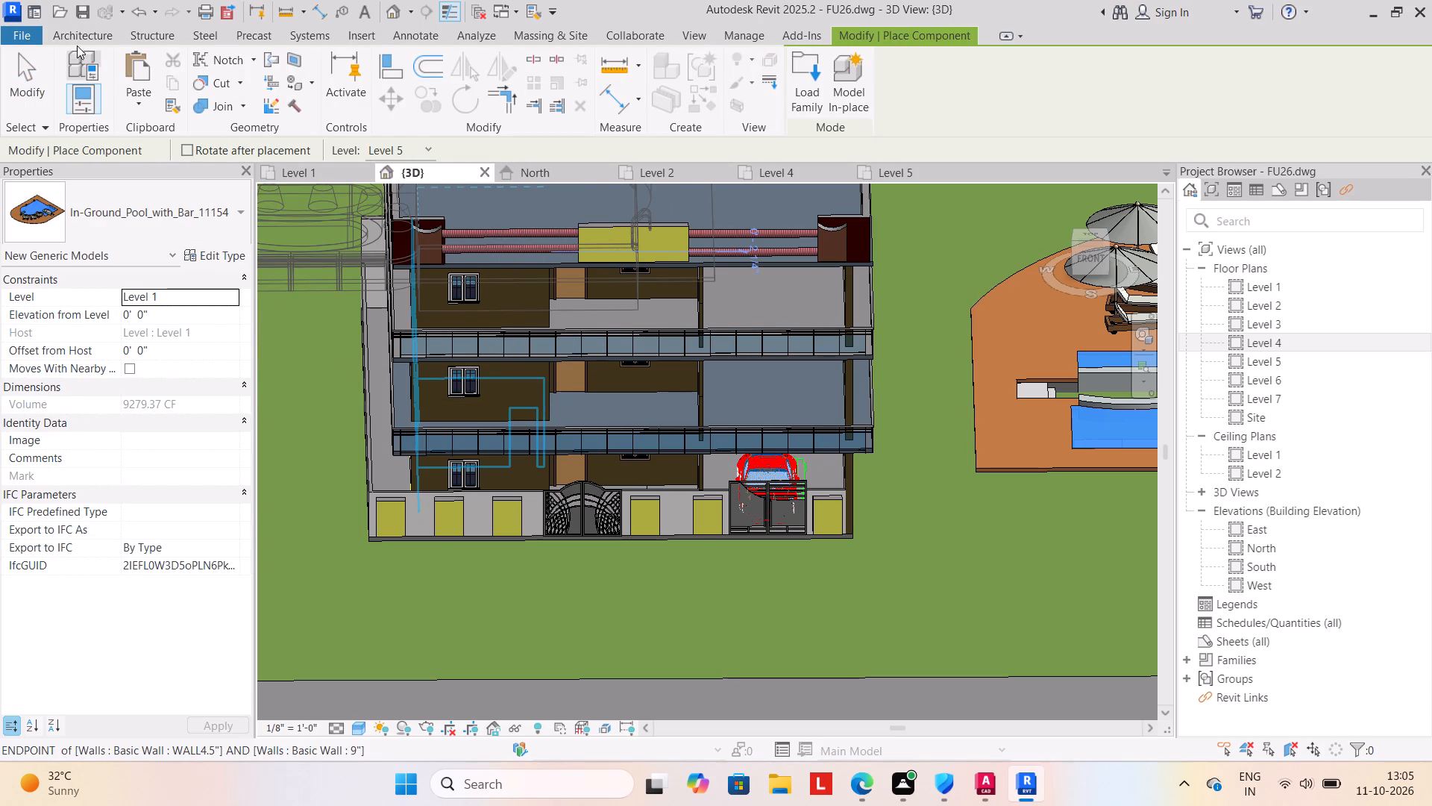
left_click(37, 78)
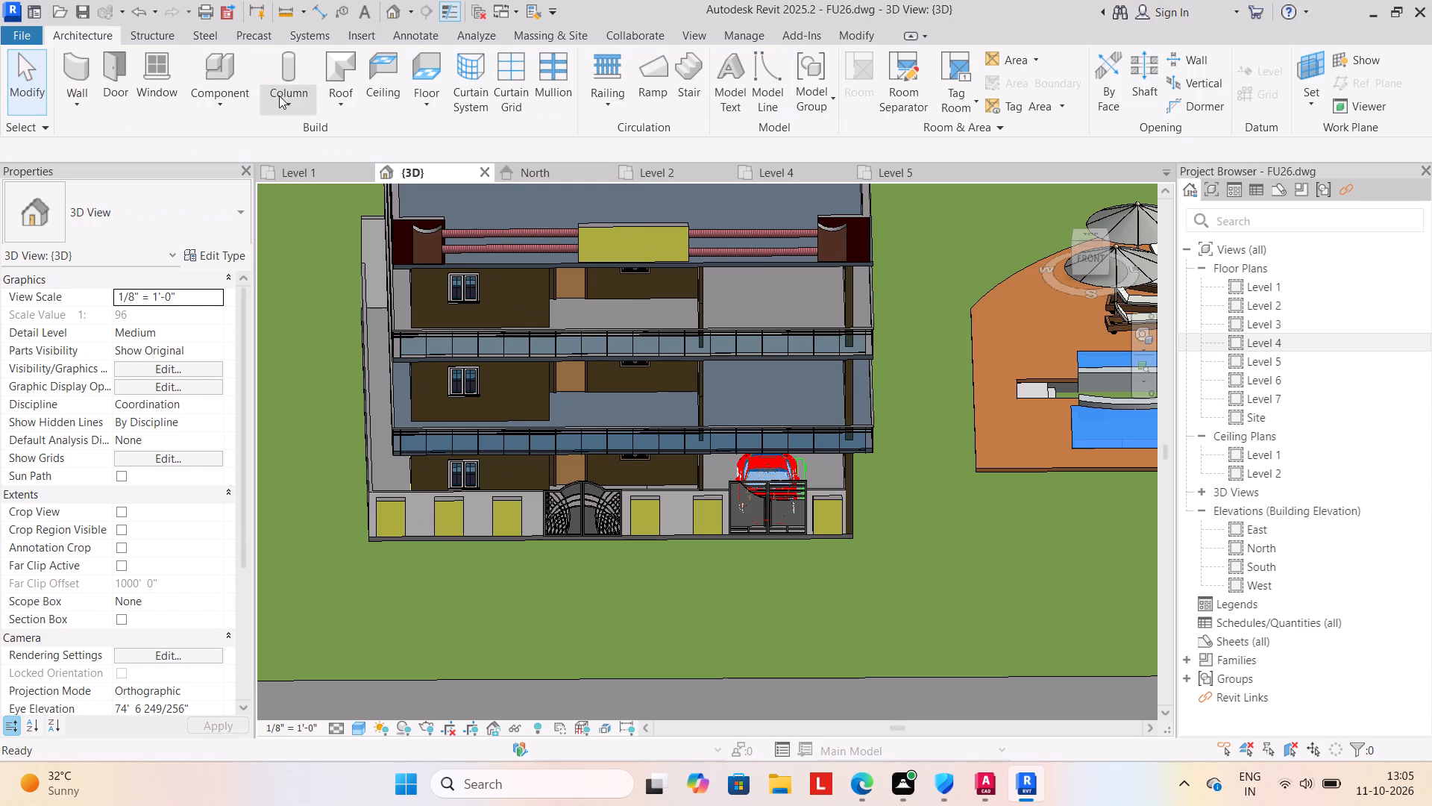
Start an in-place model in the Generic Models category with the name Generic Models 8.
left_click(209, 110)
left_click(224, 174)
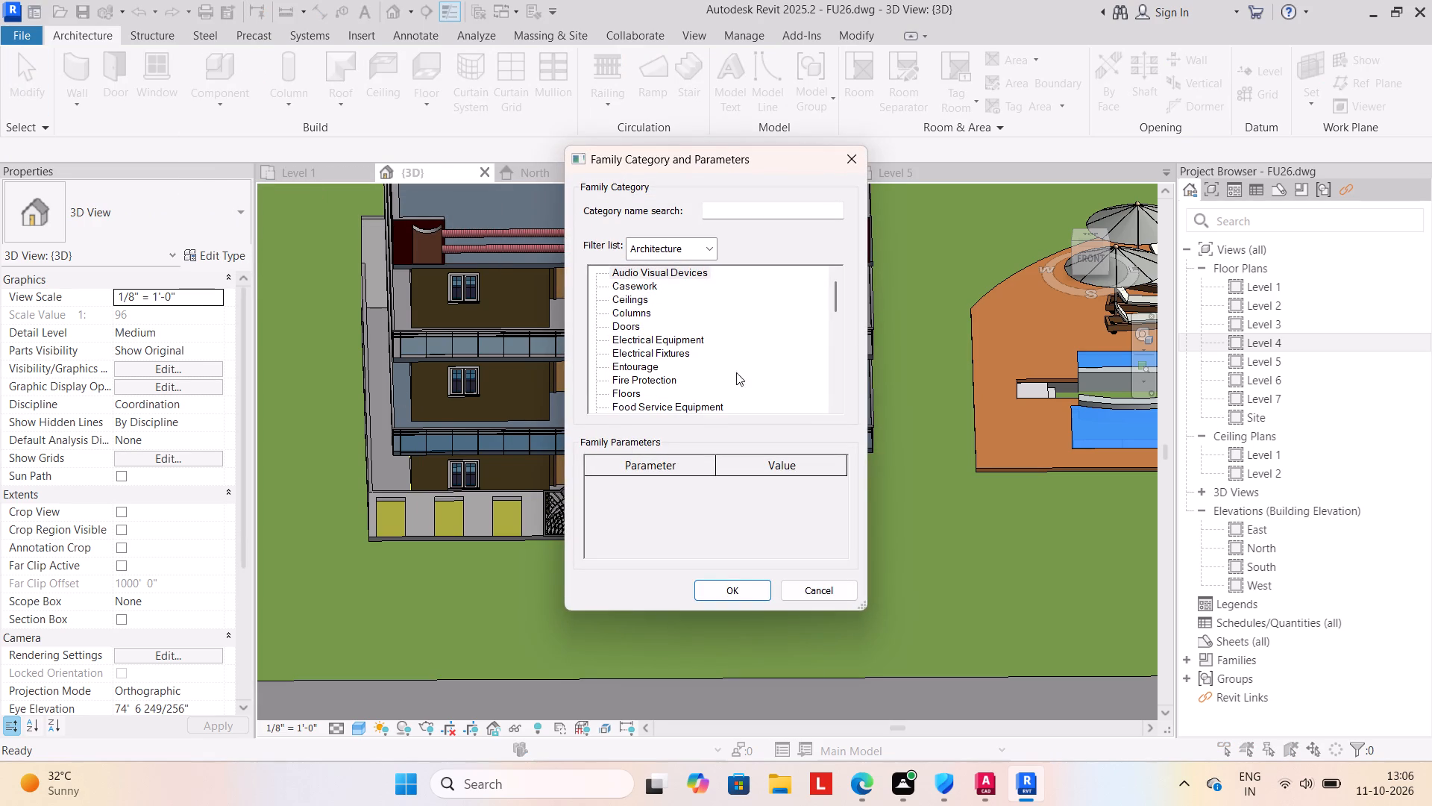
scroll(733, 384, "down", 4)
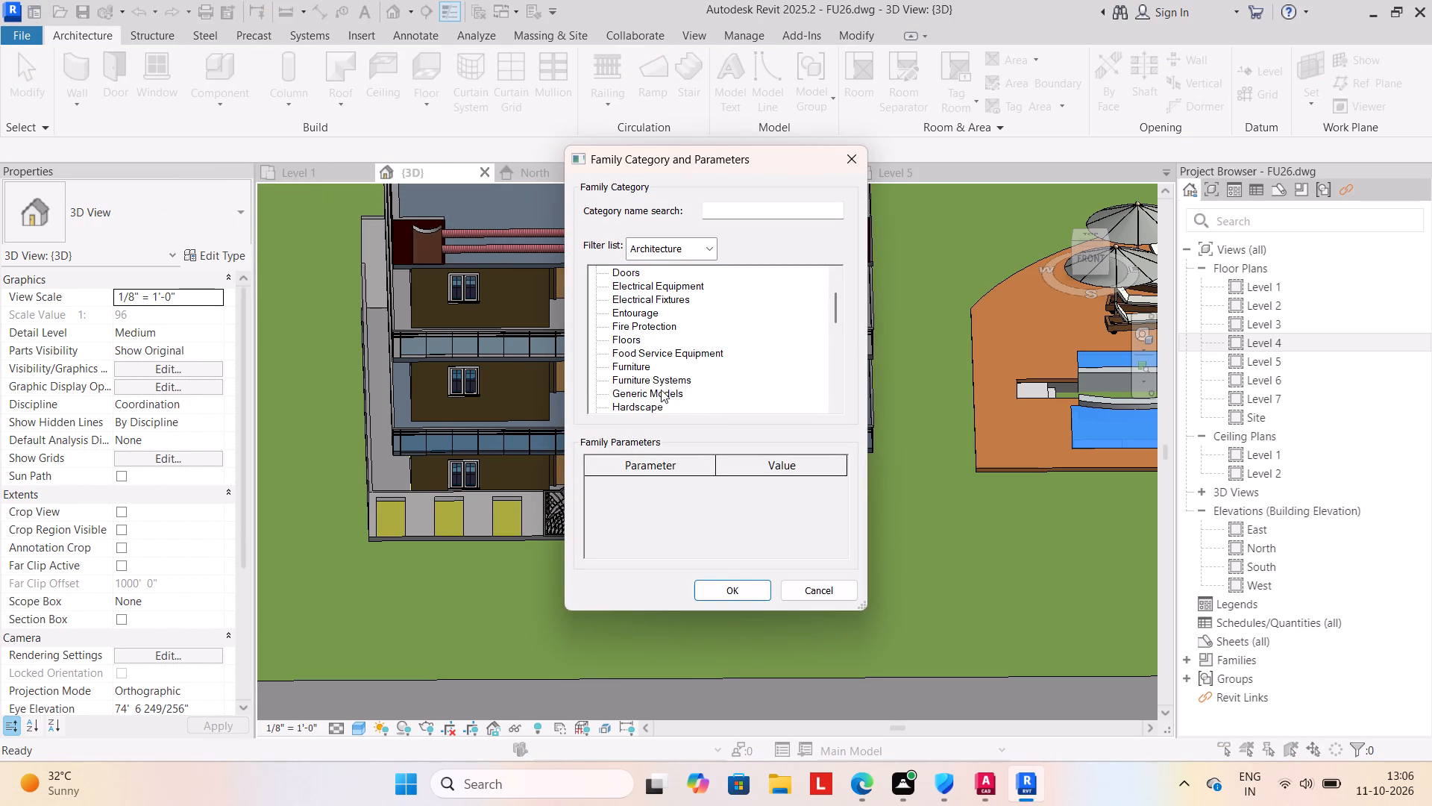
left_click(661, 394)
left_click(730, 592)
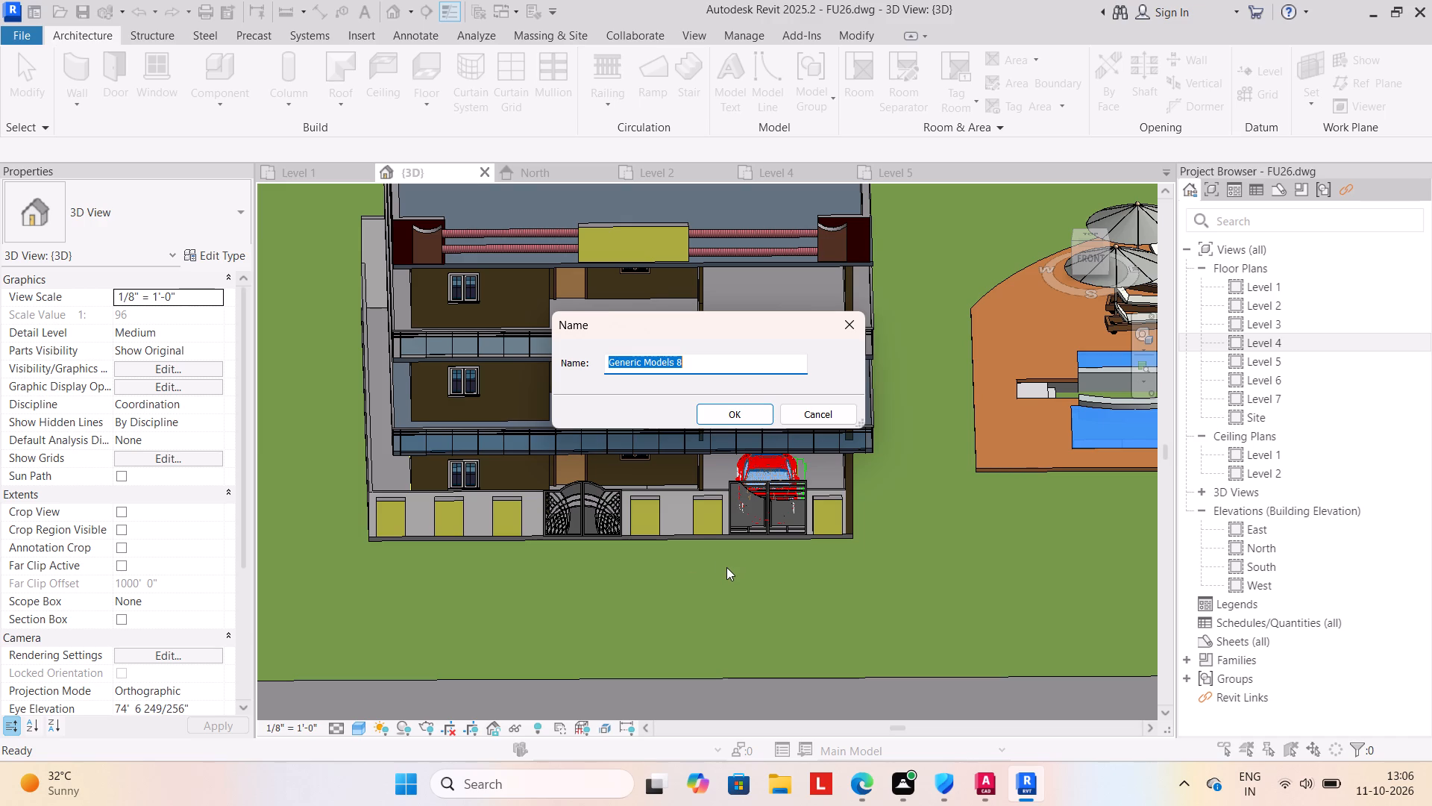
left_click(736, 415)
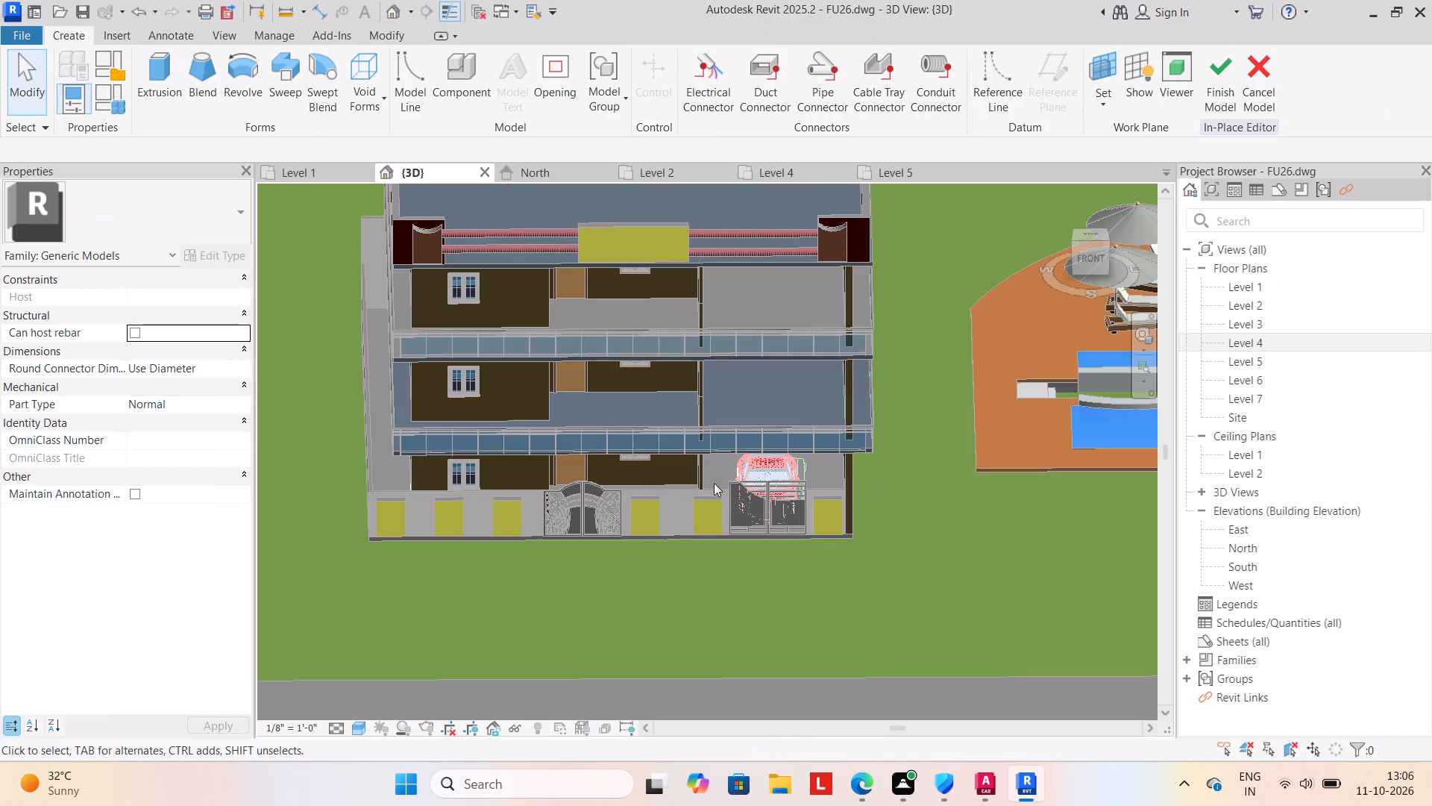
Start an extrusion and pick the side edge face of the Generic - 12" floor, at the garage-gate corner, as its work plane.
left_click(166, 86)
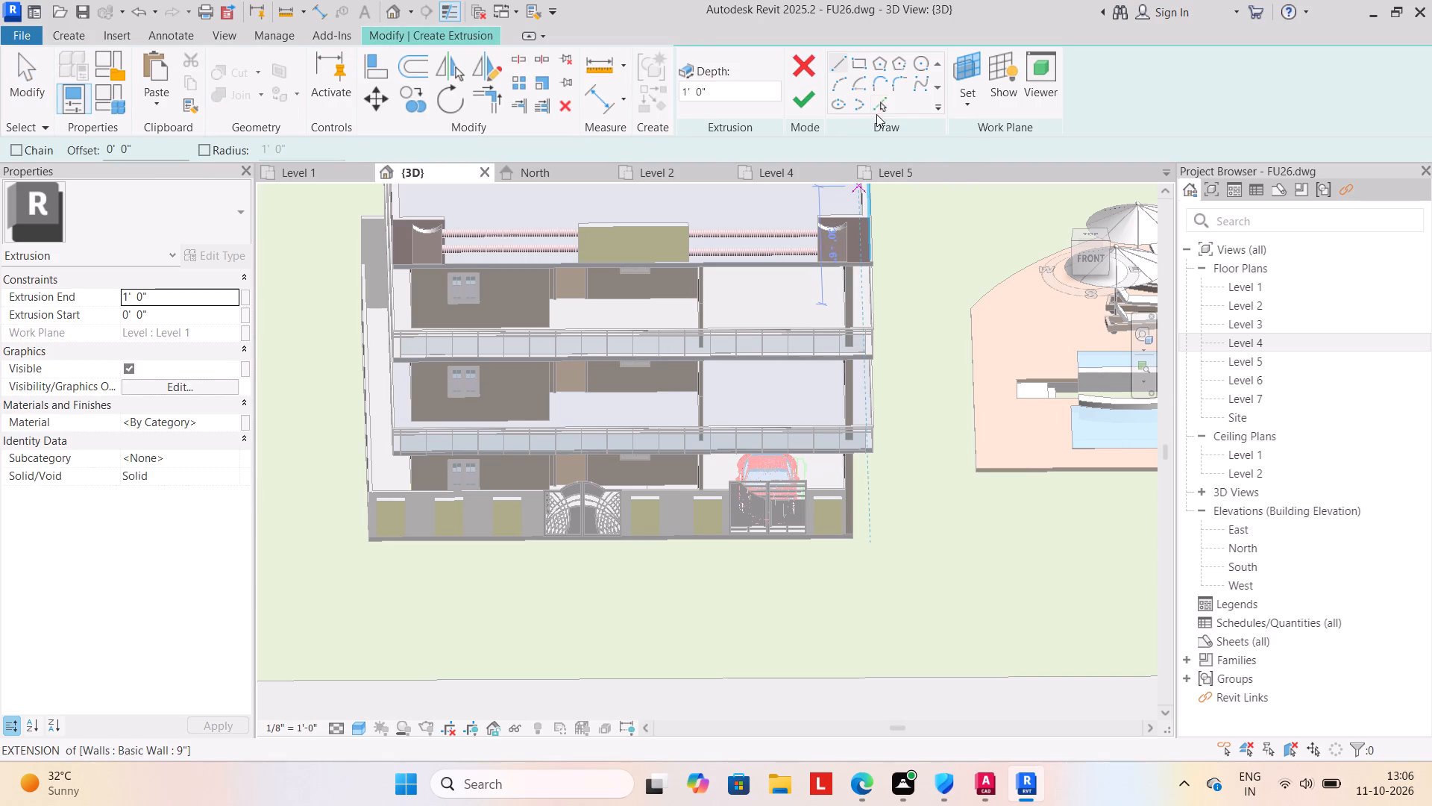
left_click(963, 106)
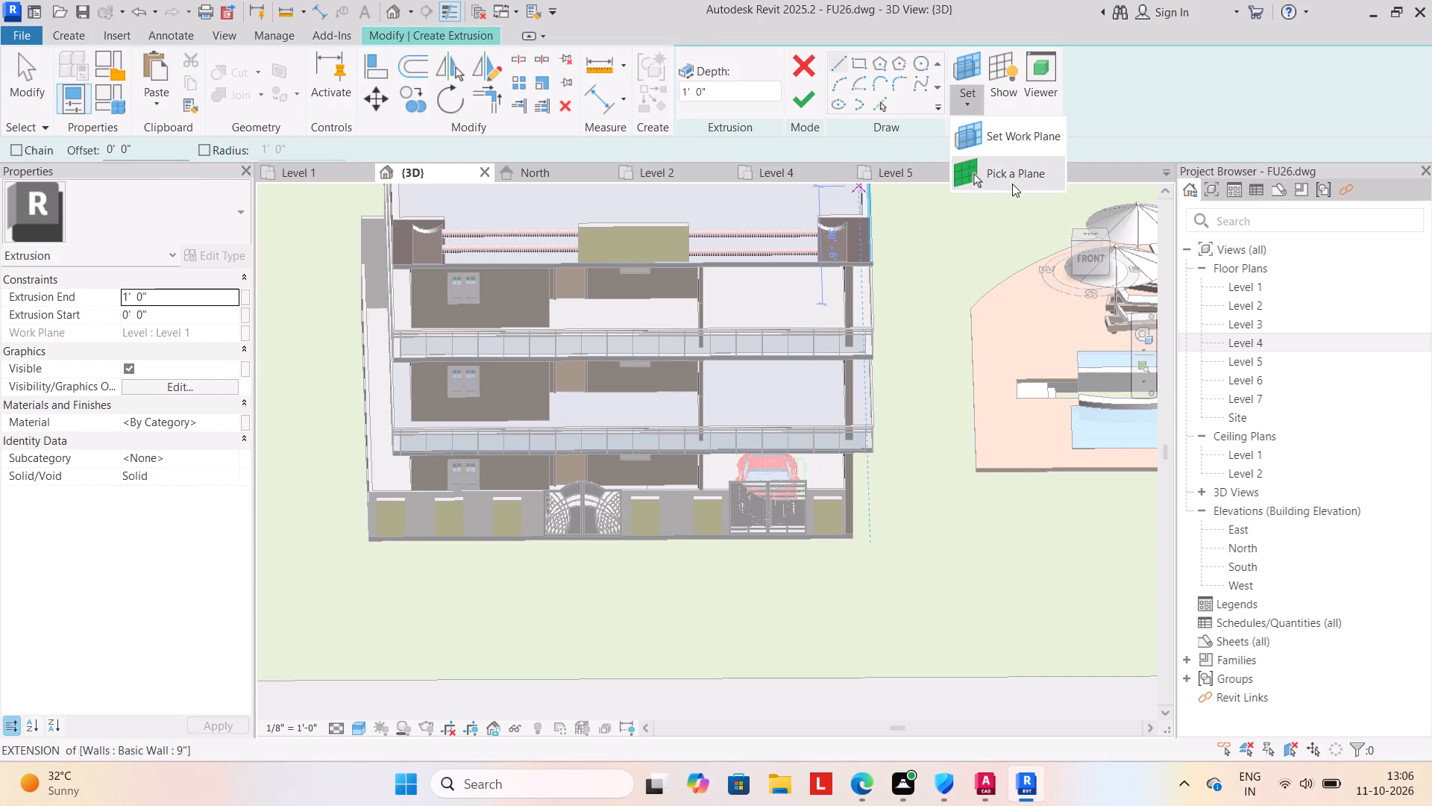
left_click(1013, 178)
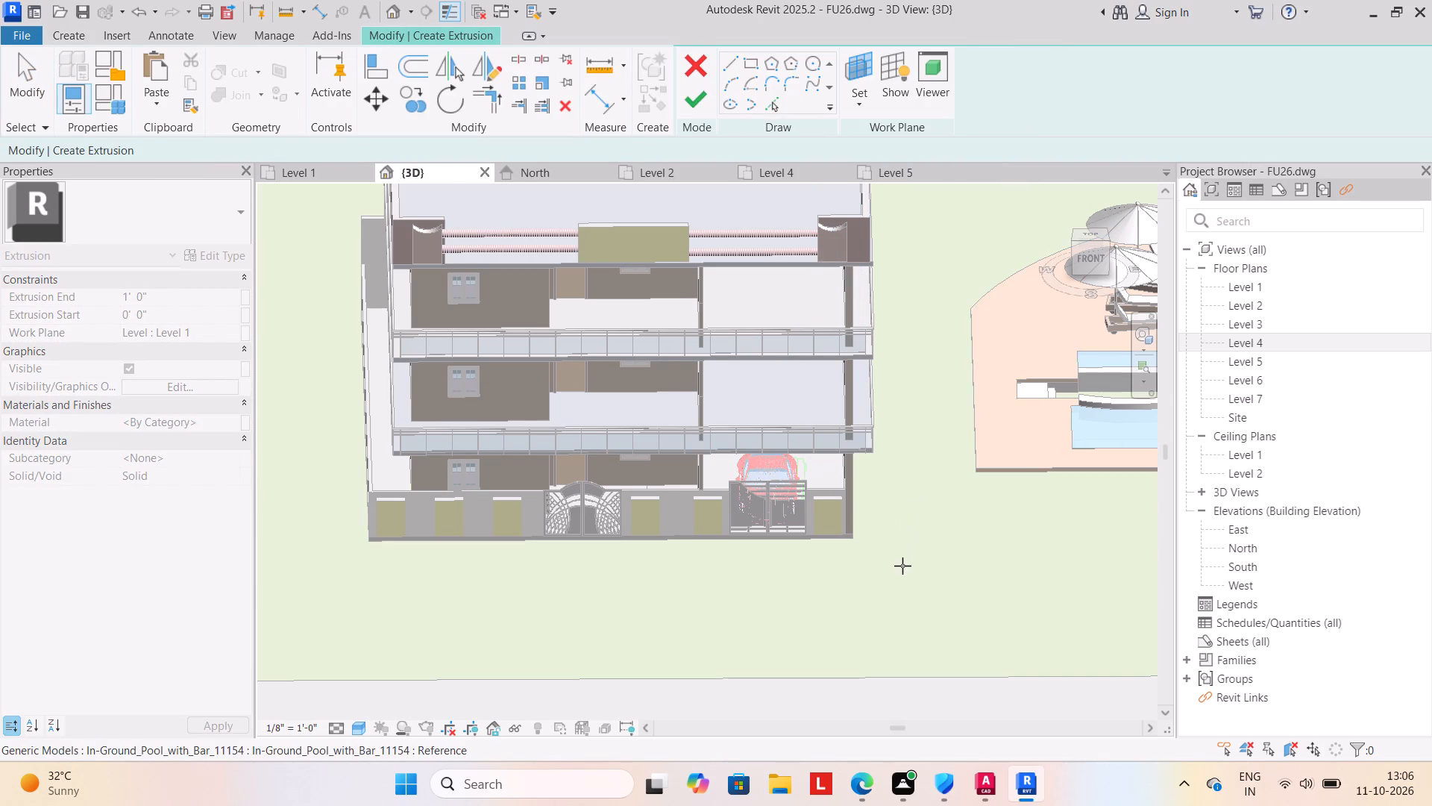
scroll(902, 567, "down", 1)
middle_click_drag(909, 578, 748, 560, "shift")
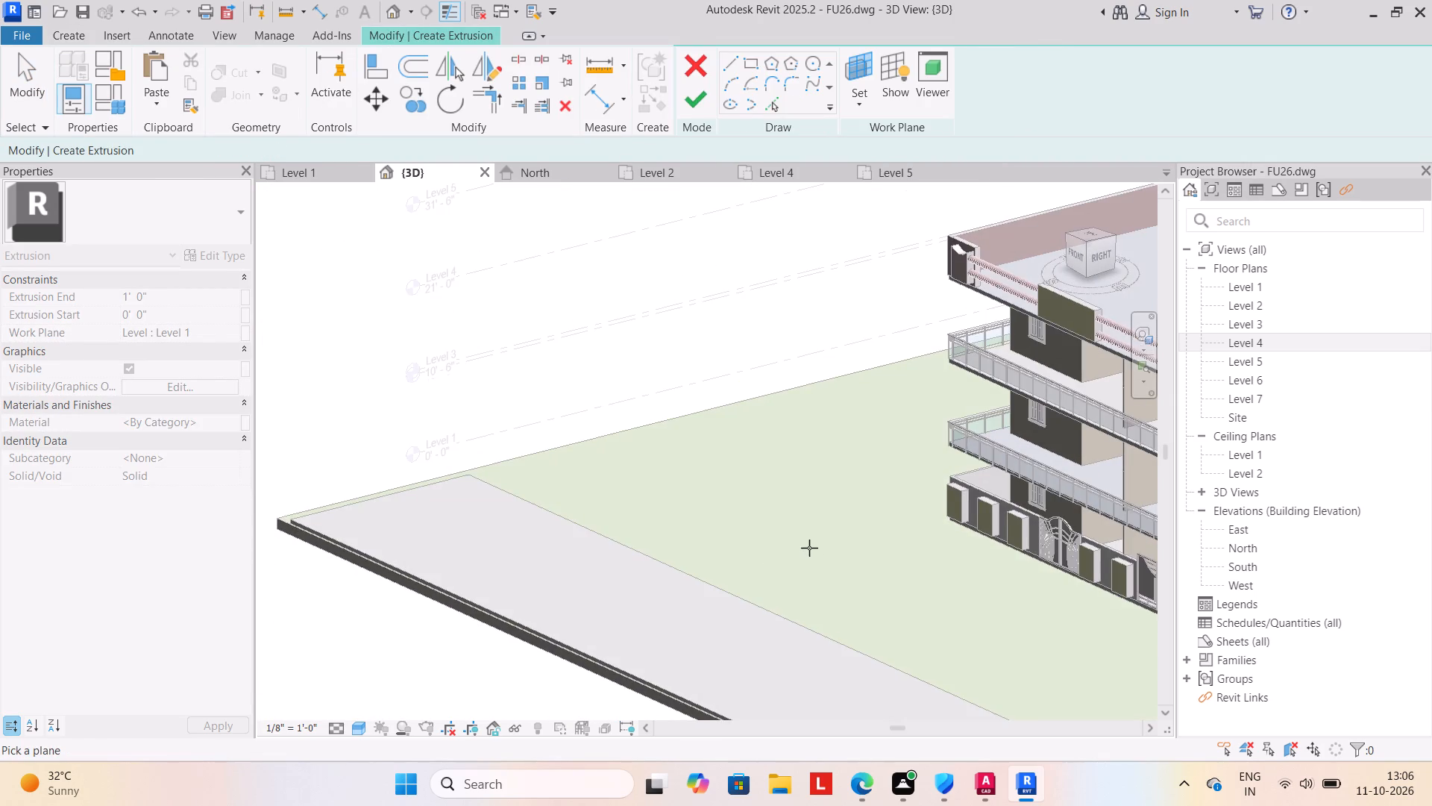
scroll(809, 548, "down", 1)
middle_click_drag(808, 548, 661, 482)
scroll(1046, 560, "up", 2)
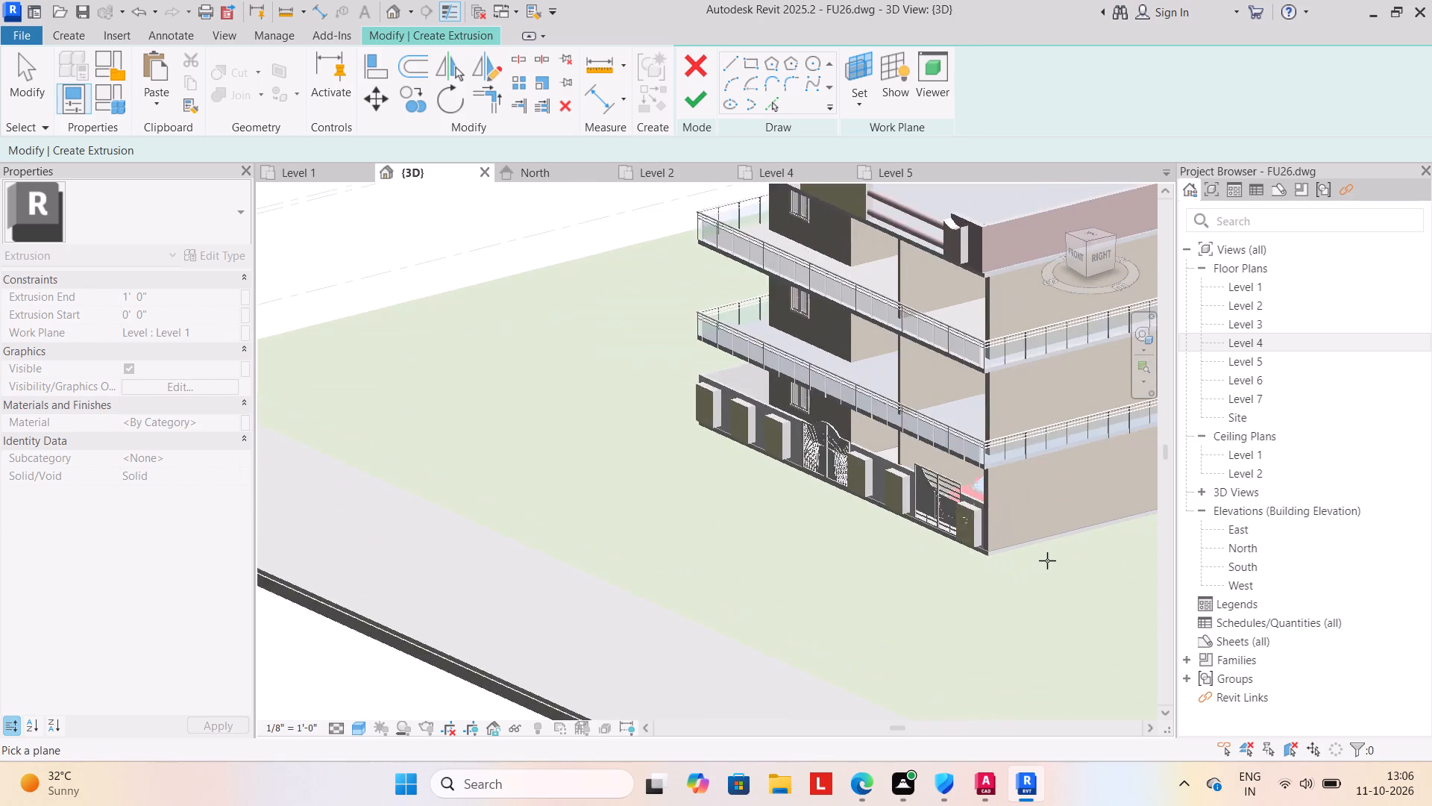
scroll(1047, 560, "up", 3)
left_click(996, 540)
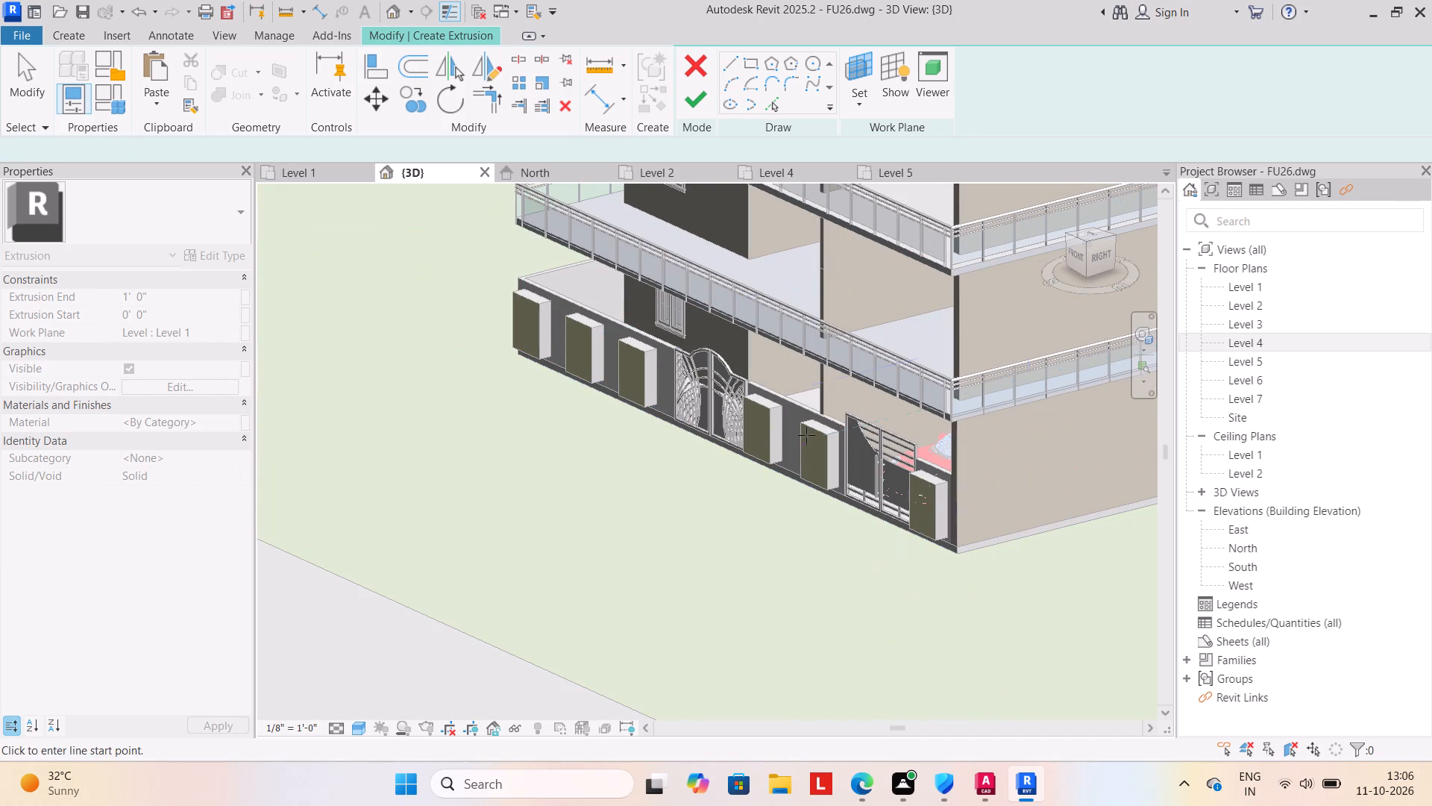
Sketch a closed triangular ramp profile in front of the floor edge, about 3'-6" long and 6" high, sloping down to the toposolid.
left_click(1099, 257)
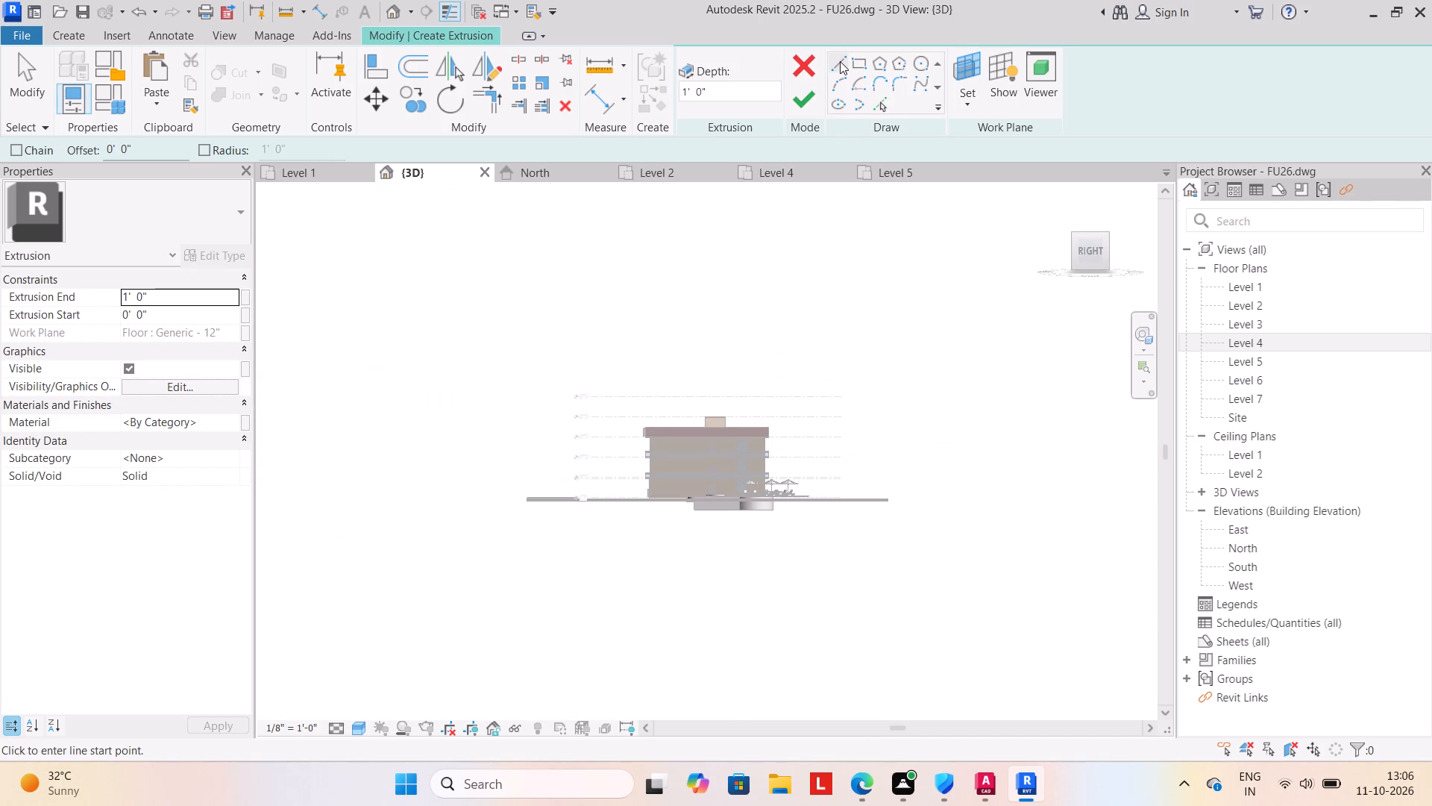
left_click(840, 61)
scroll(633, 478, "up", 12)
scroll(670, 533, "up", 7)
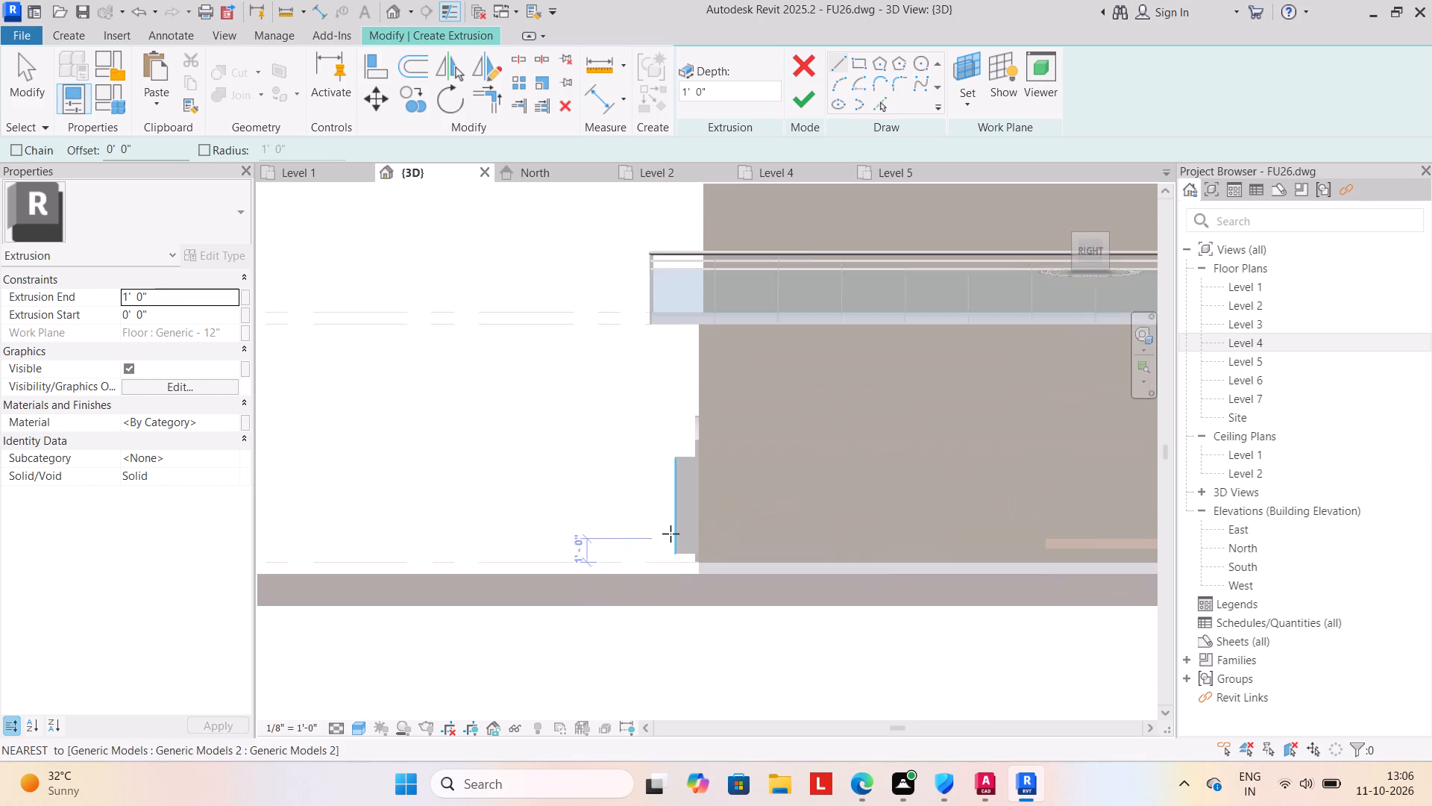
scroll(671, 534, "up", 6)
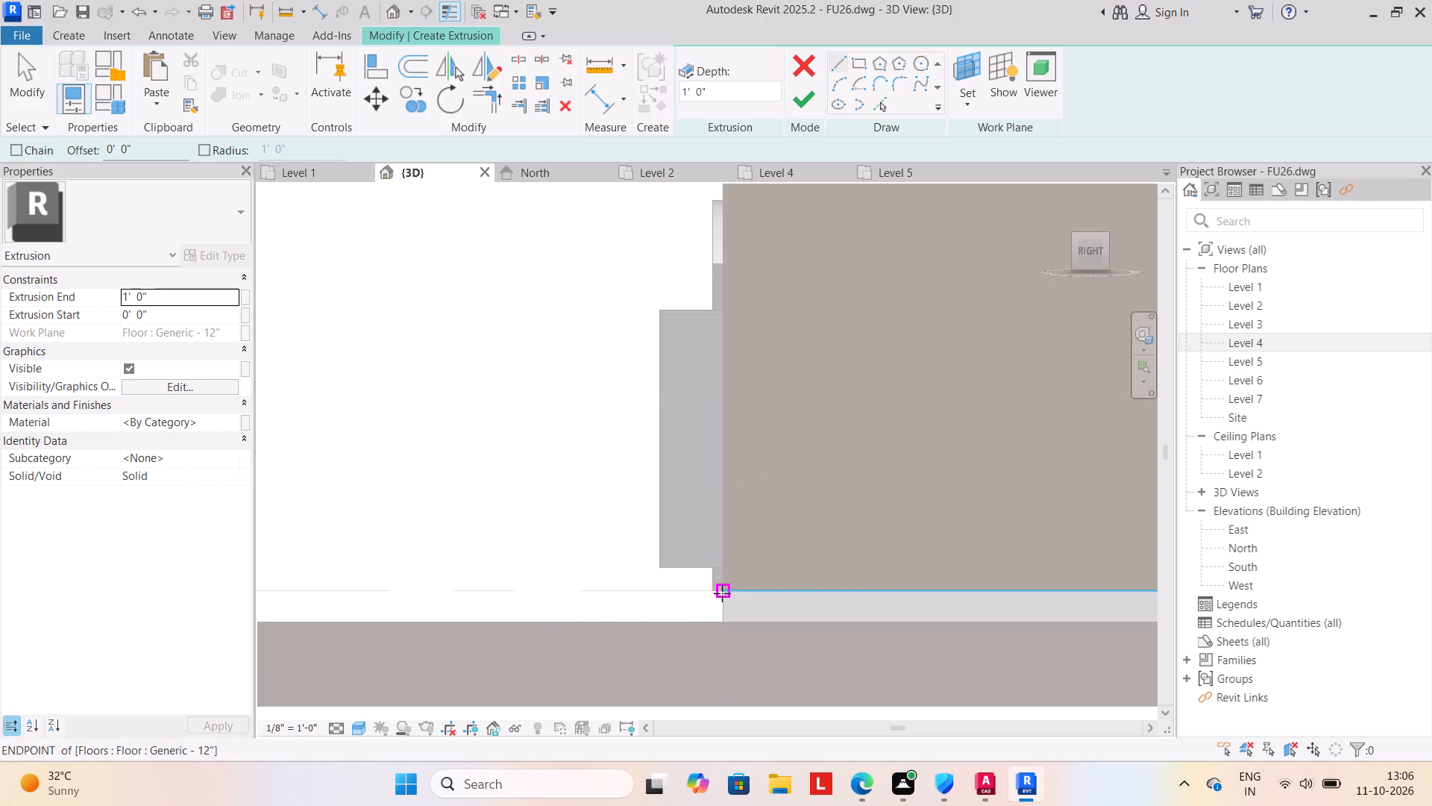
left_click(722, 593)
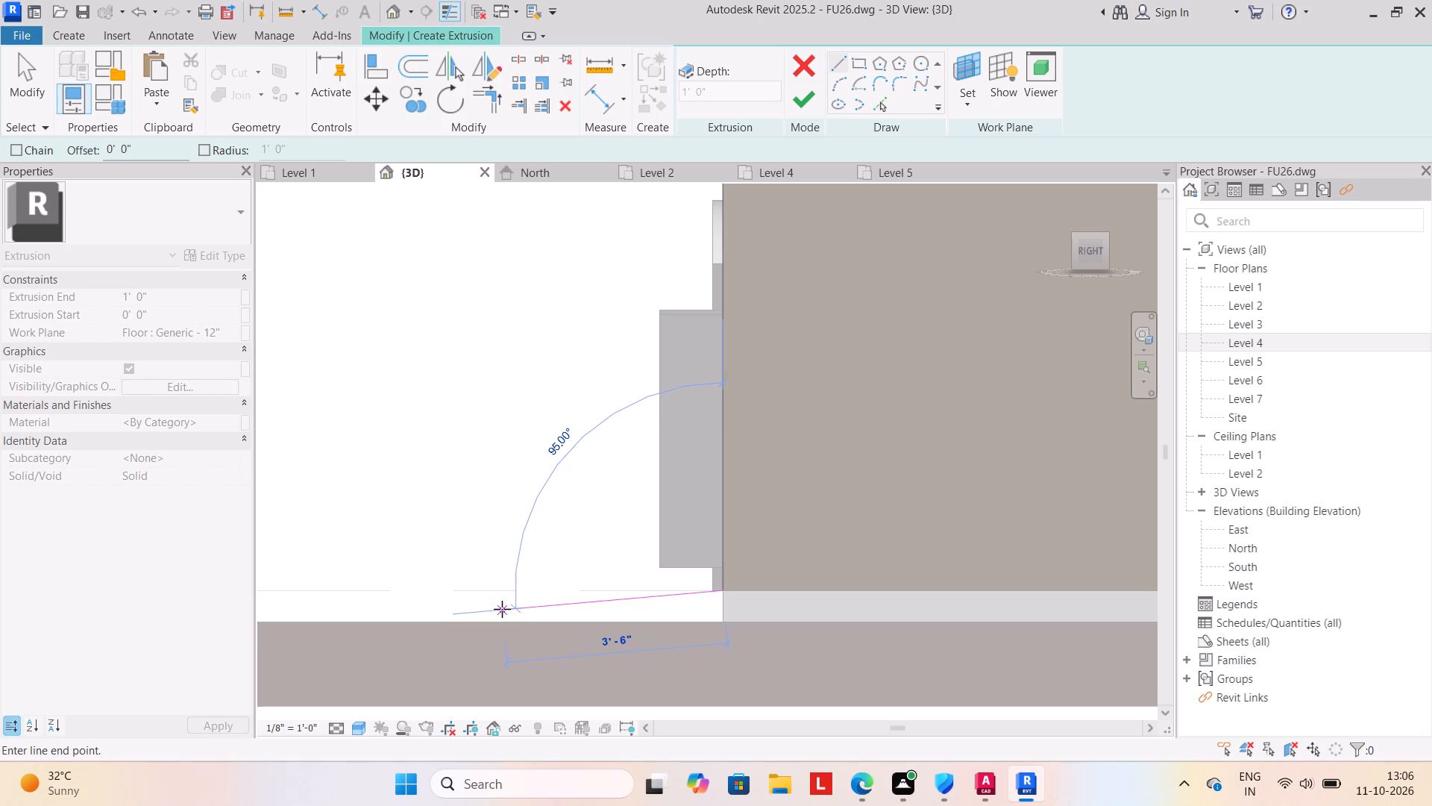
left_click(498, 615)
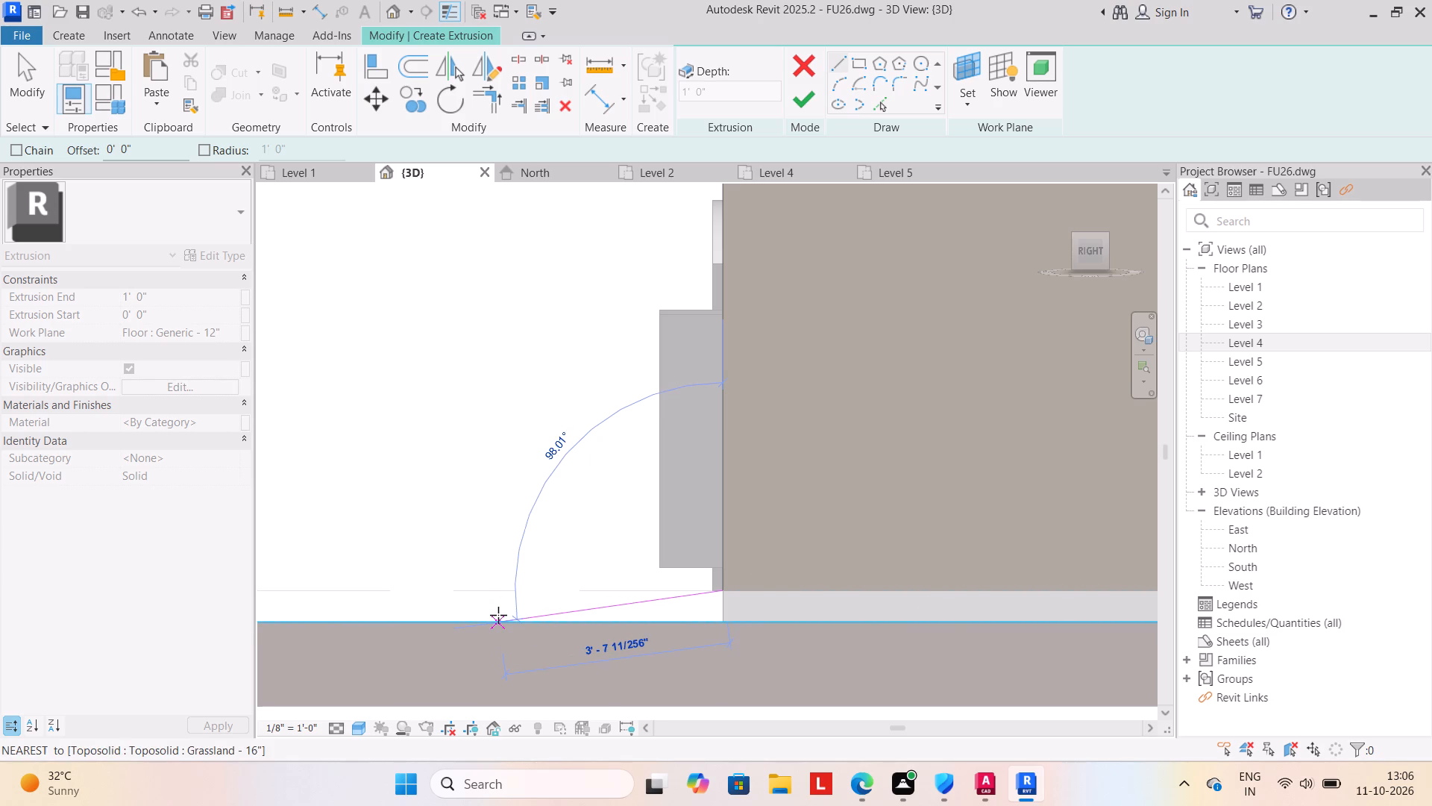
left_click_drag(494, 626, 503, 625)
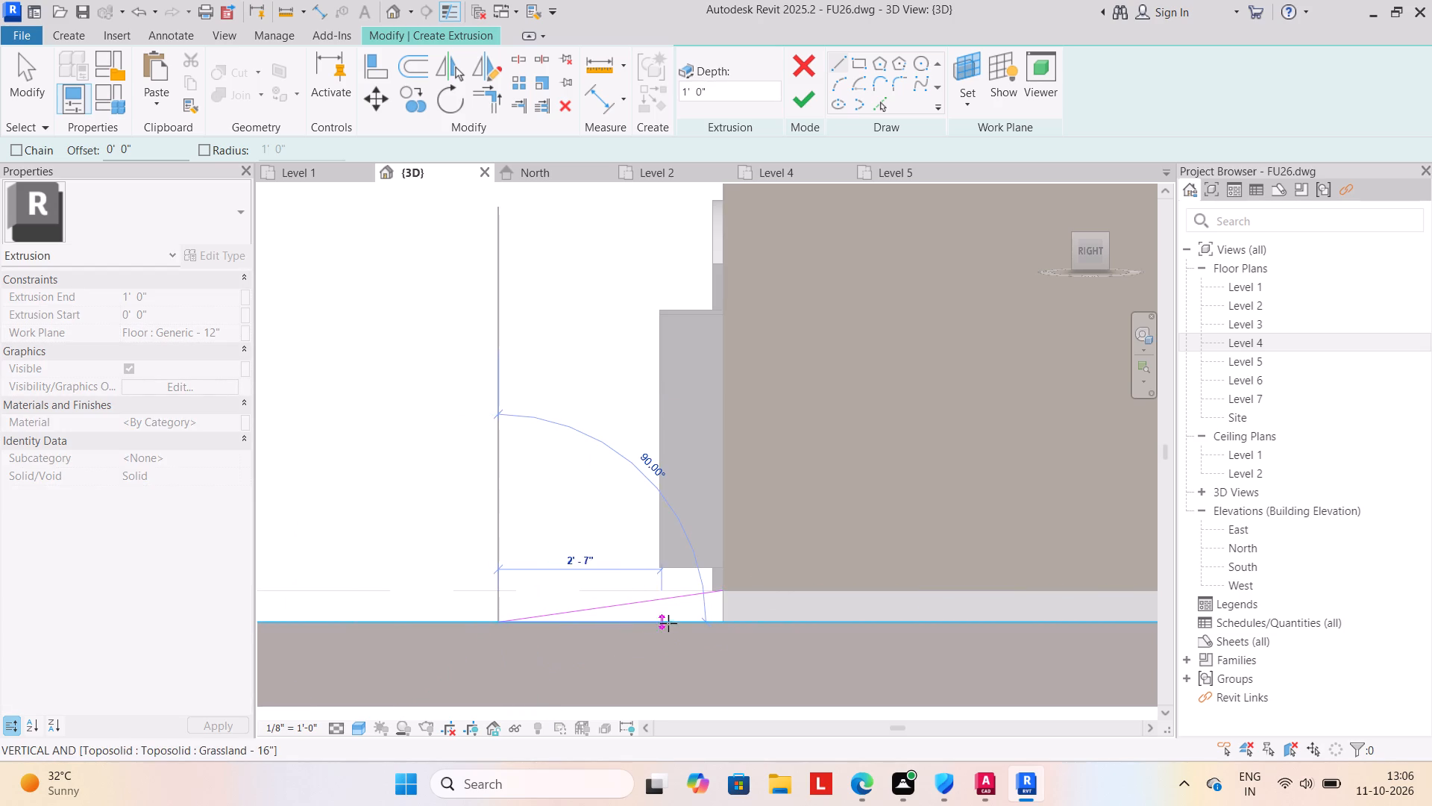
left_click(720, 618)
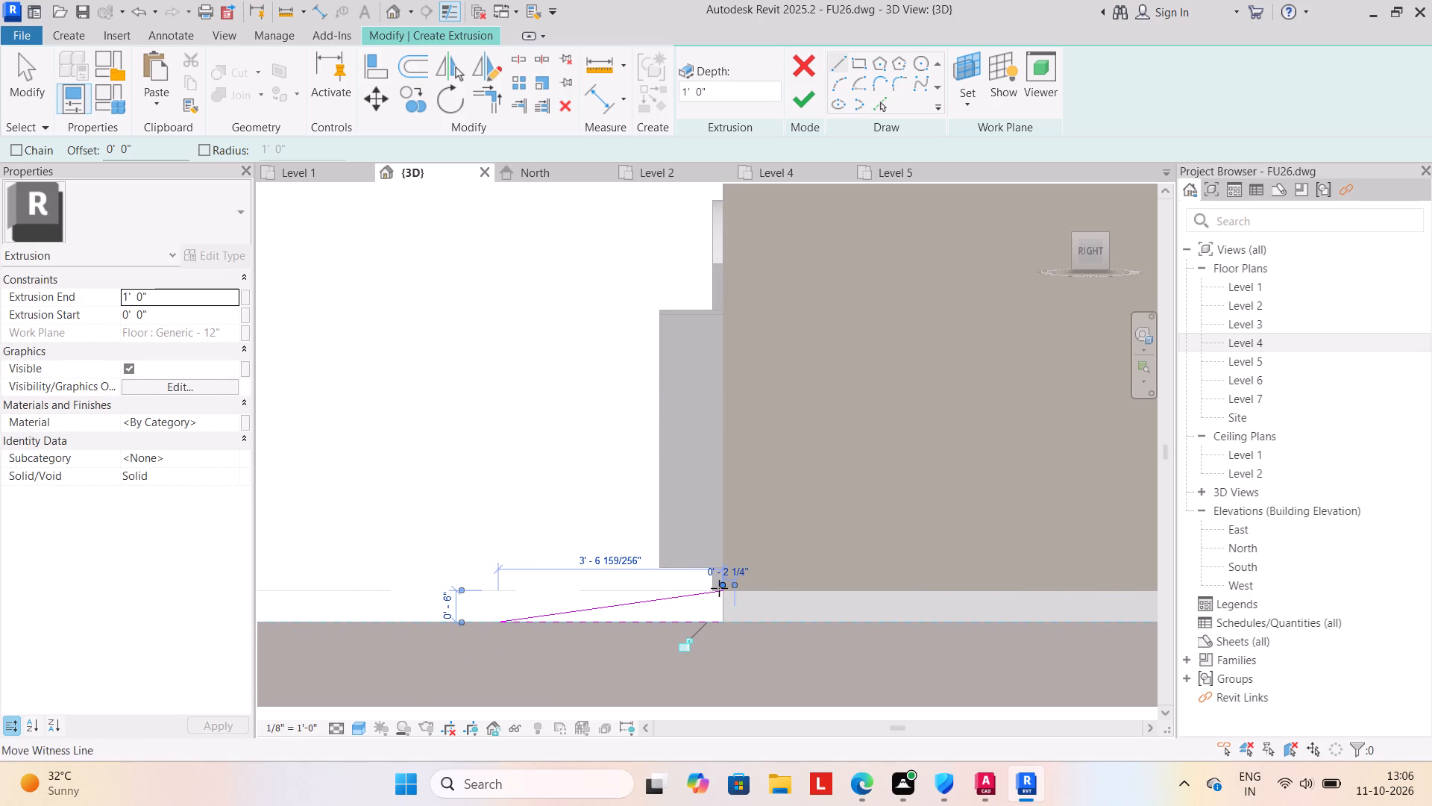
left_click(719, 588)
left_click(720, 622)
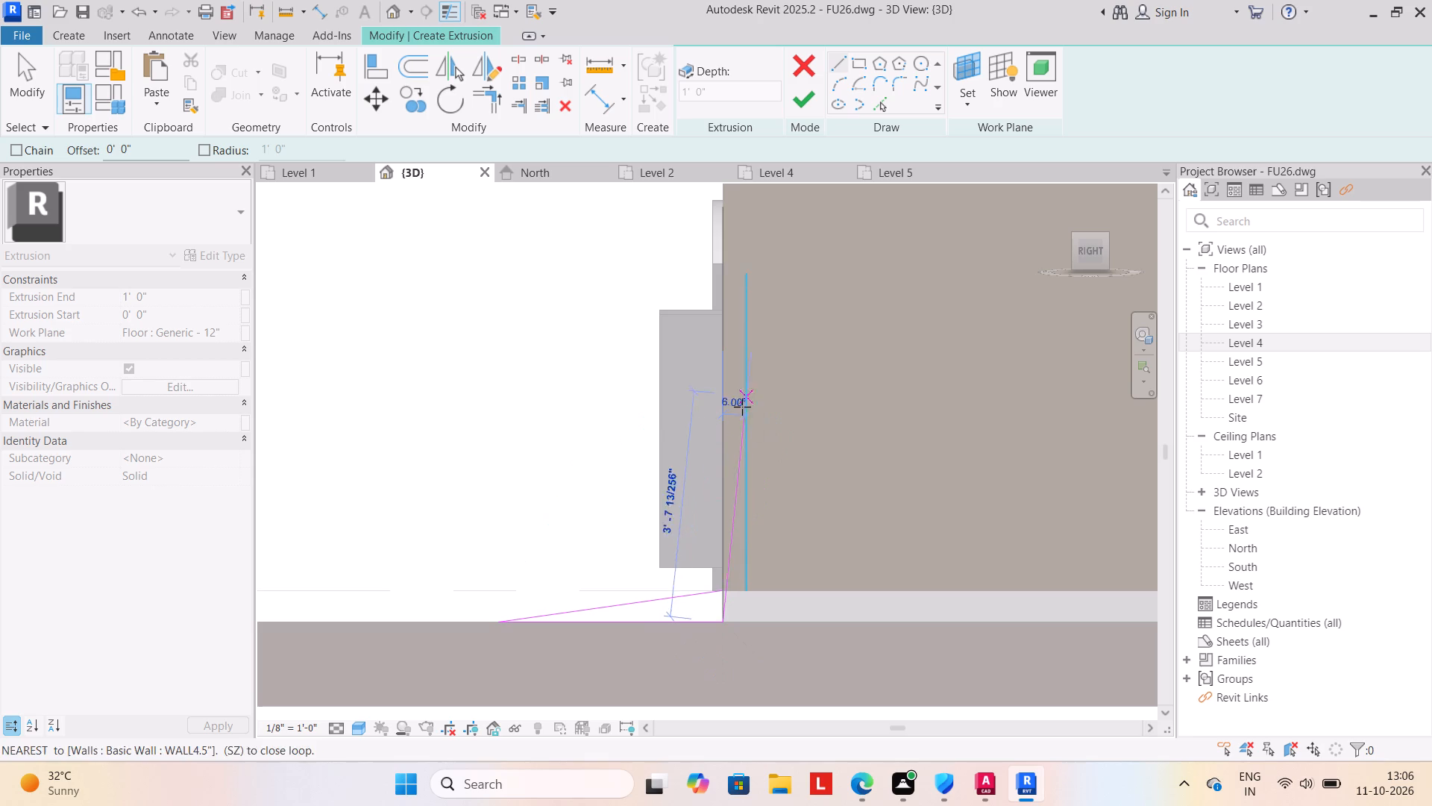
left_click_drag(720, 590, 727, 585)
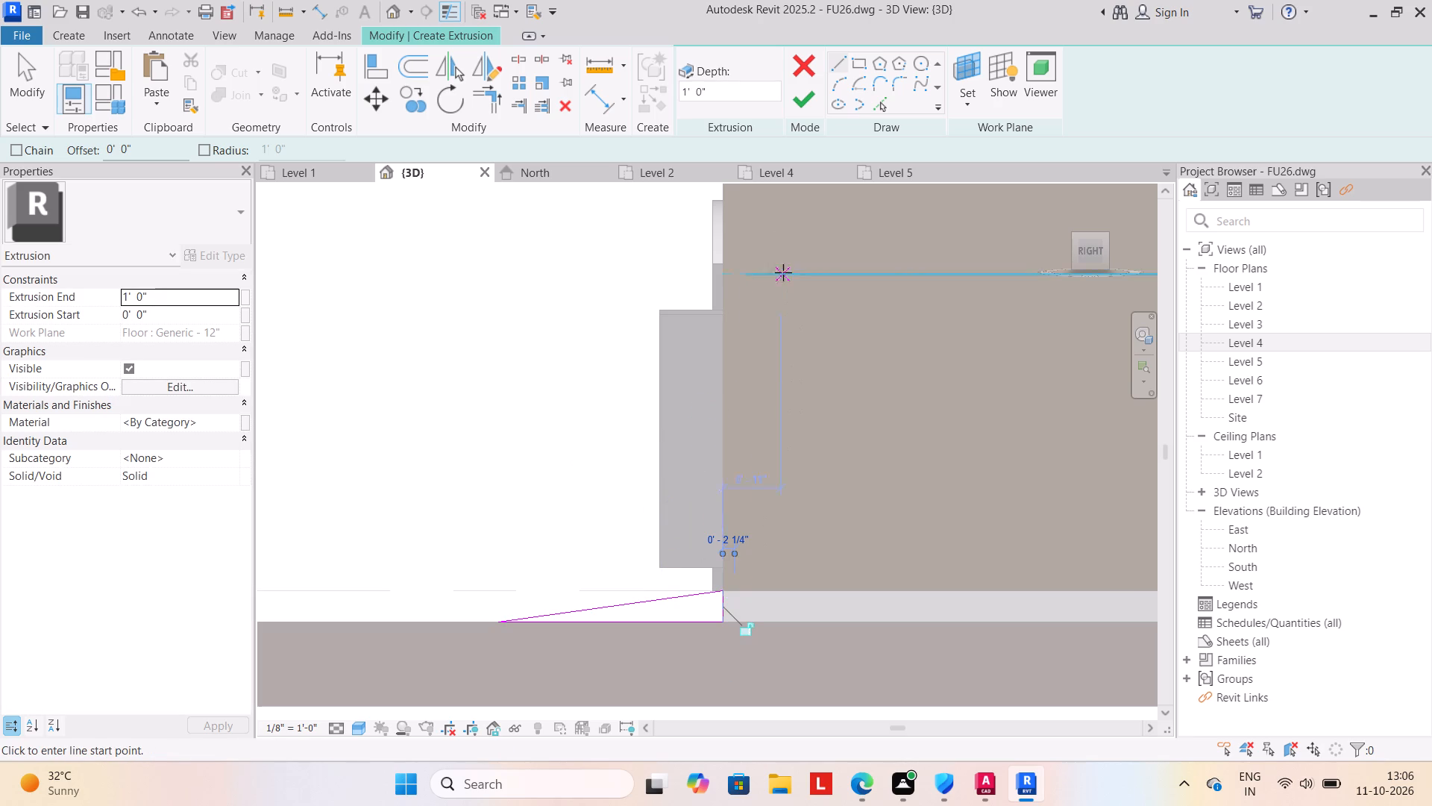
Finish the ramp profile as a solid extrusion with a 1' depth and finish the in-place model.
left_click(800, 99)
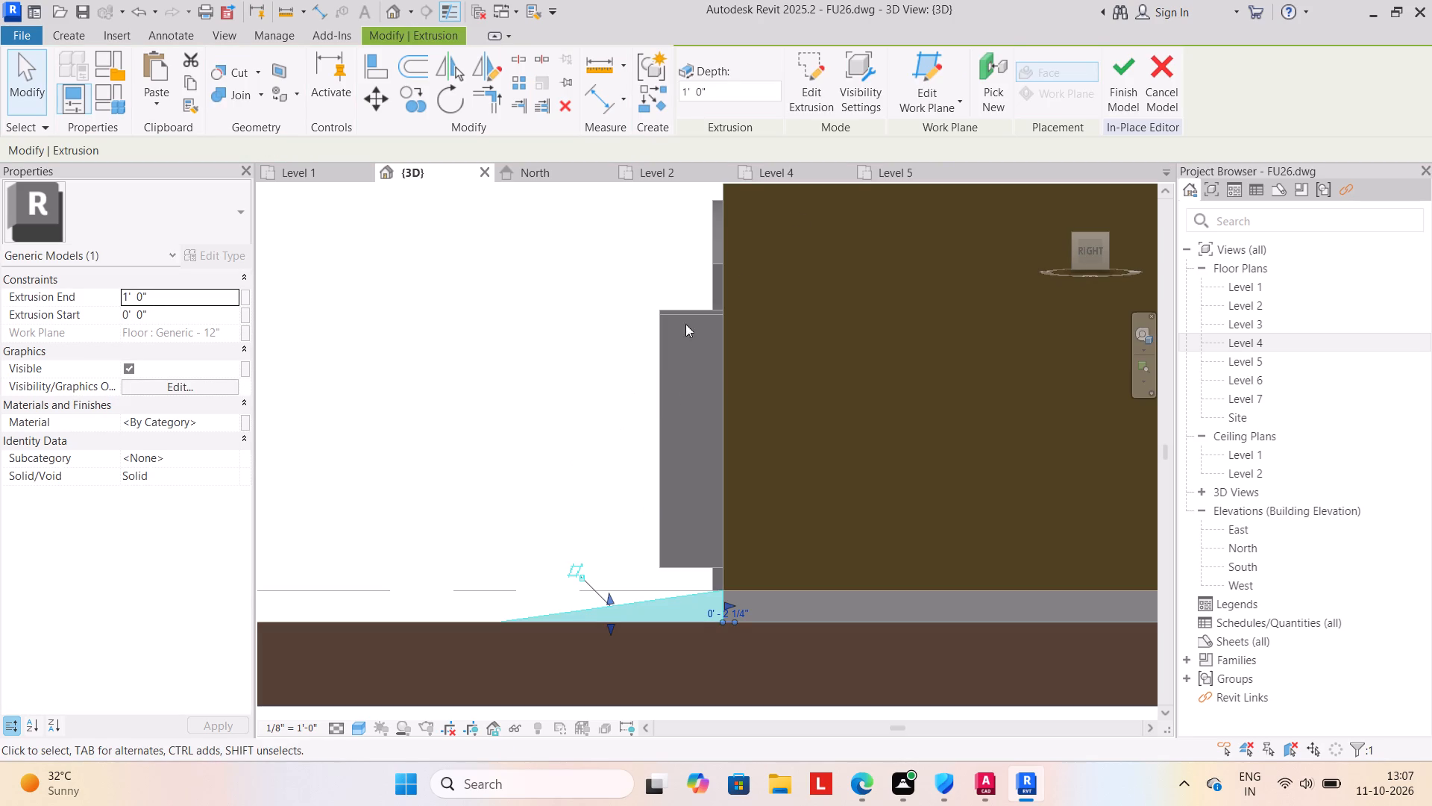
left_click(1118, 81)
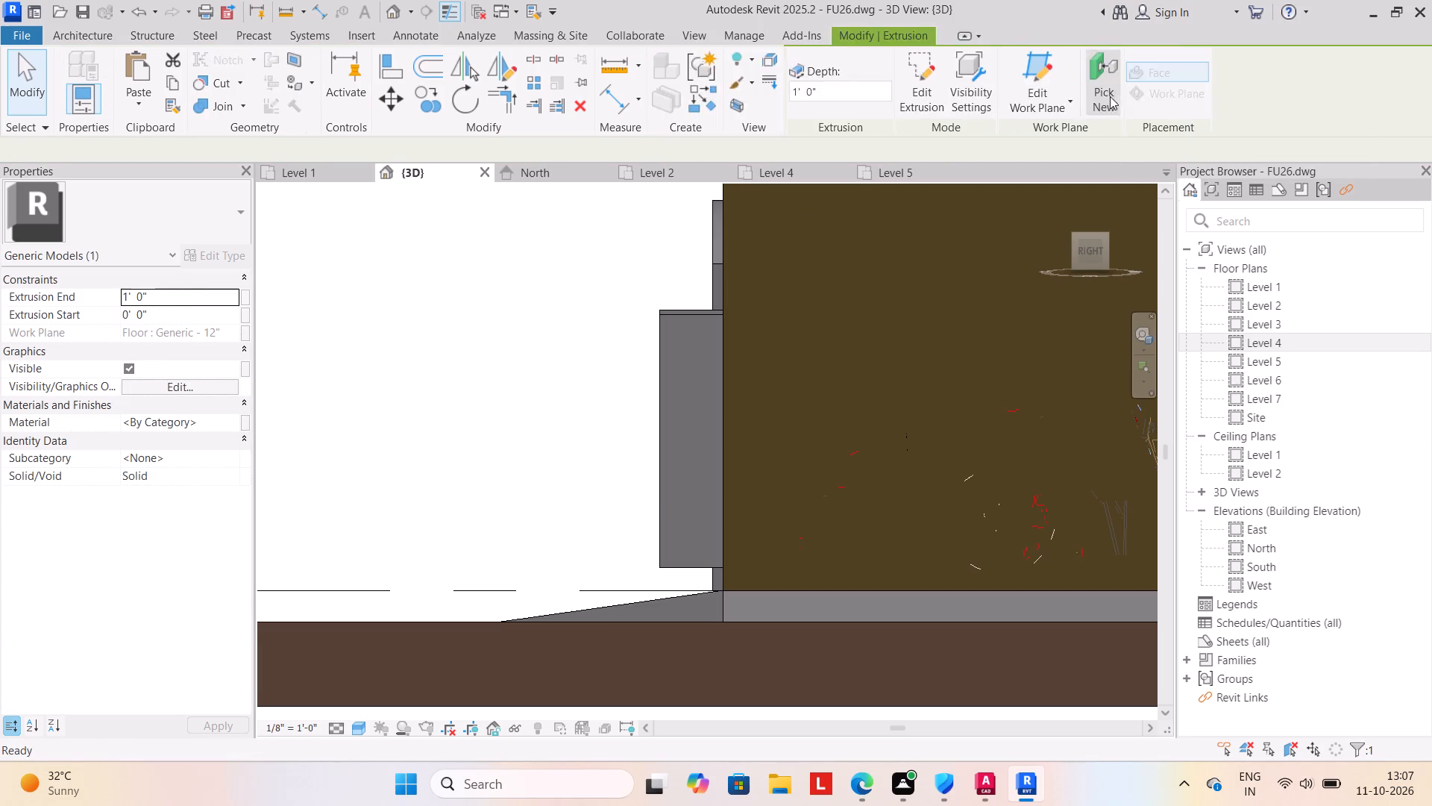
left_click(558, 454)
Stretch the in-place ramp along the front boundary wall from the garage-side corner to the far side of the arched gate.
middle_click_drag(660, 625, 797, 678, "shift")
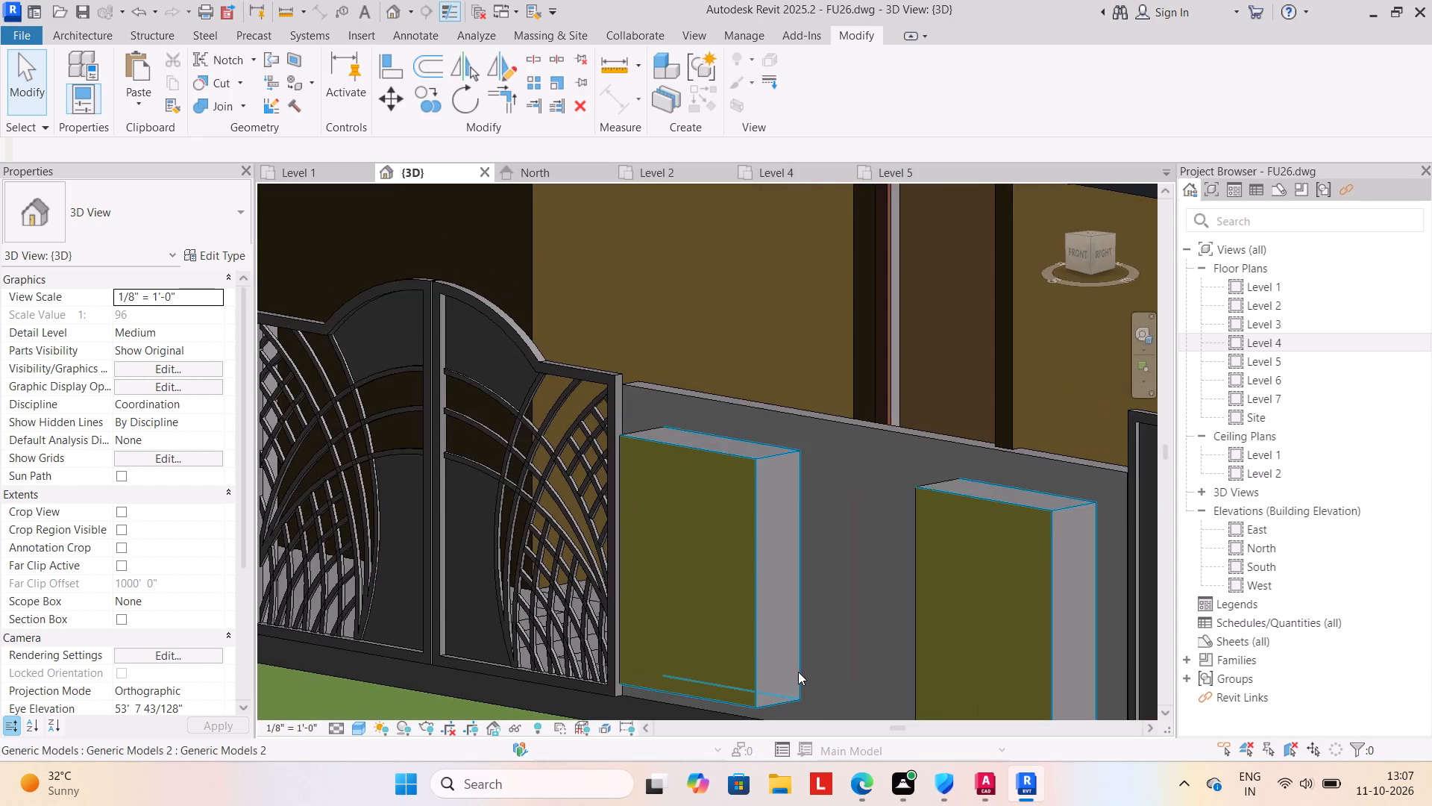
scroll(798, 672, "down", 2)
middle_click_drag(798, 672, 550, 451)
middle_click_drag(699, 602, 796, 607, "shift")
scroll(792, 603, "down", 1)
middle_click_drag(792, 603, 427, 524)
scroll(537, 576, "down", 3)
scroll(651, 634, "down", 5)
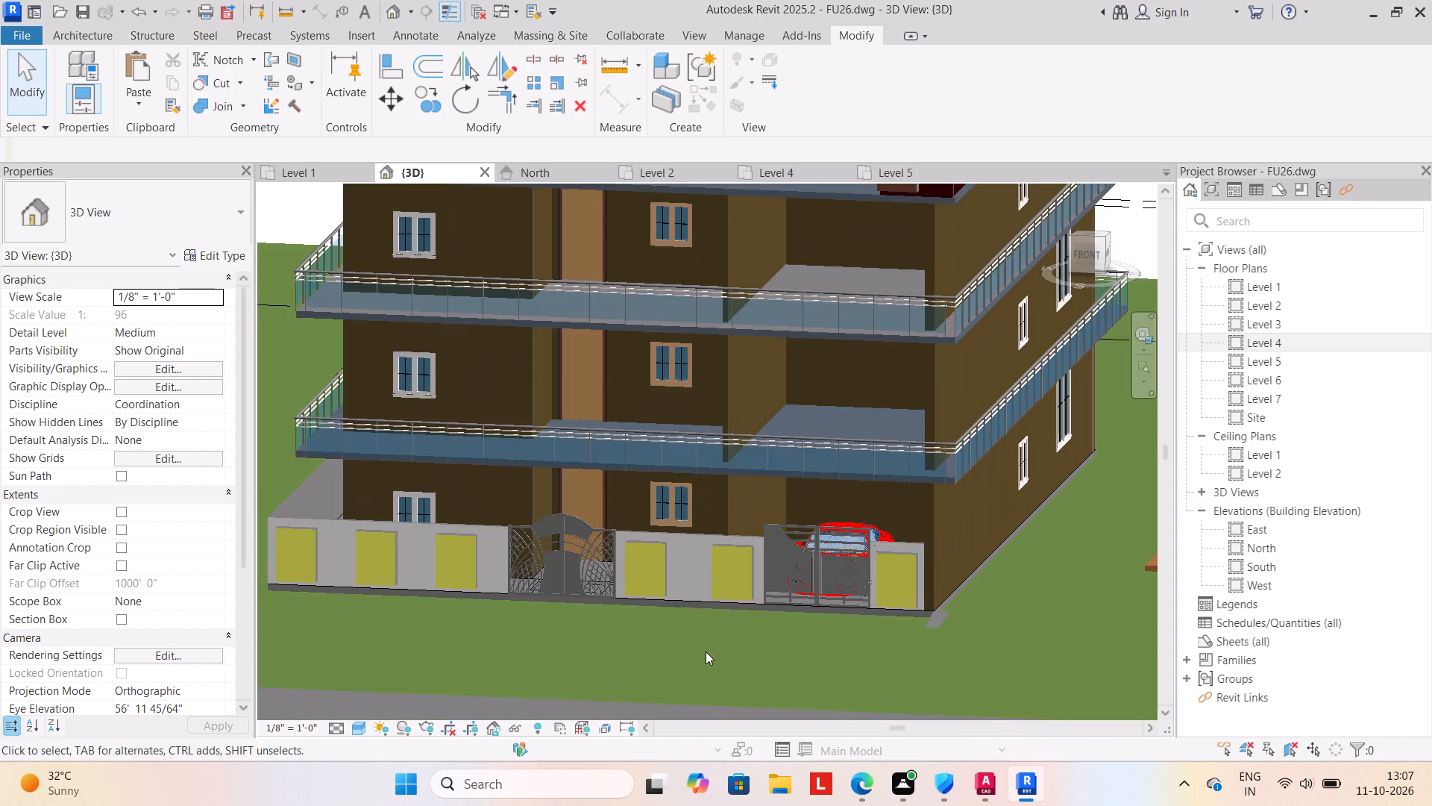
middle_click_drag(709, 654, 807, 655, "shift")
middle_click_drag(915, 628, 680, 595)
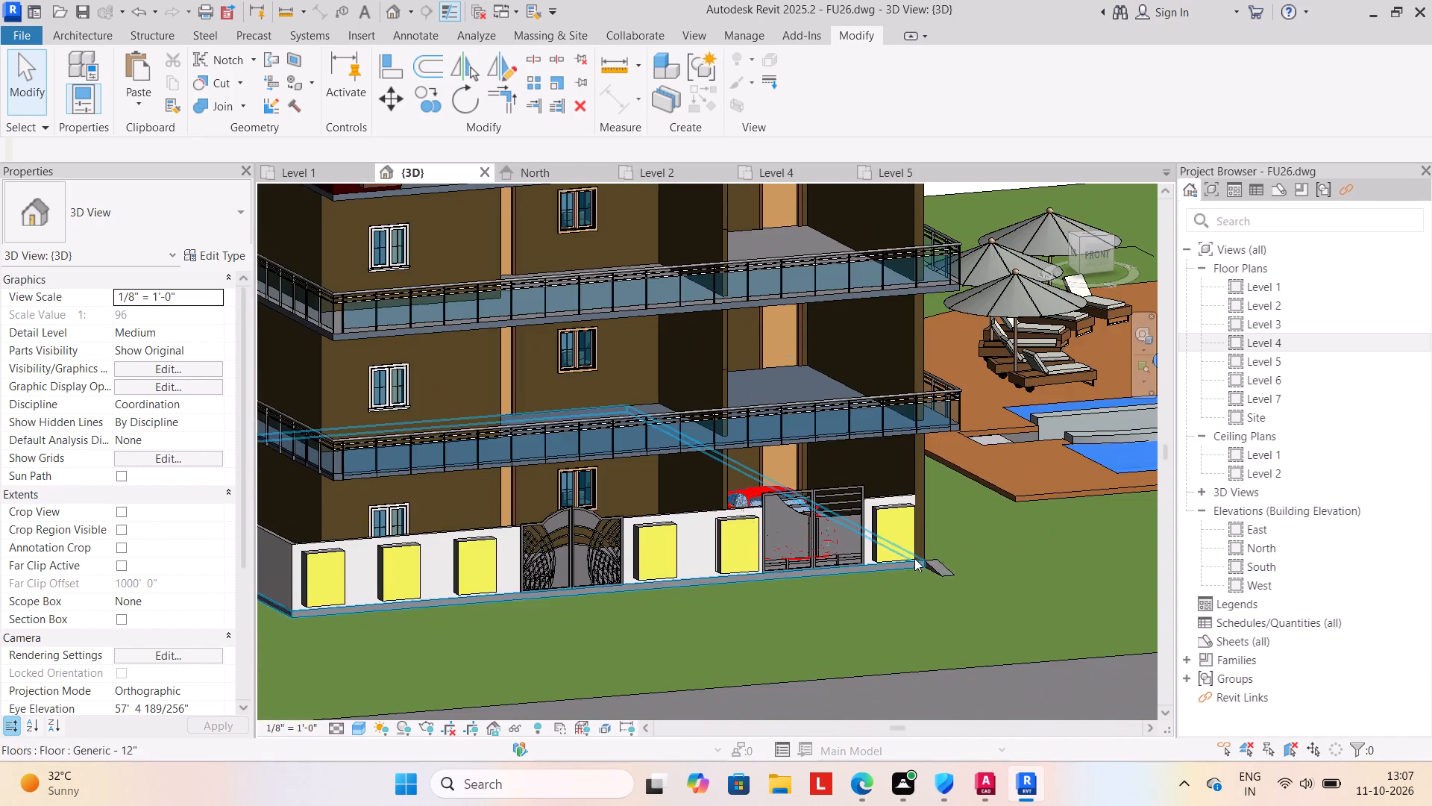
scroll(958, 549, "up", 3)
left_click(920, 576)
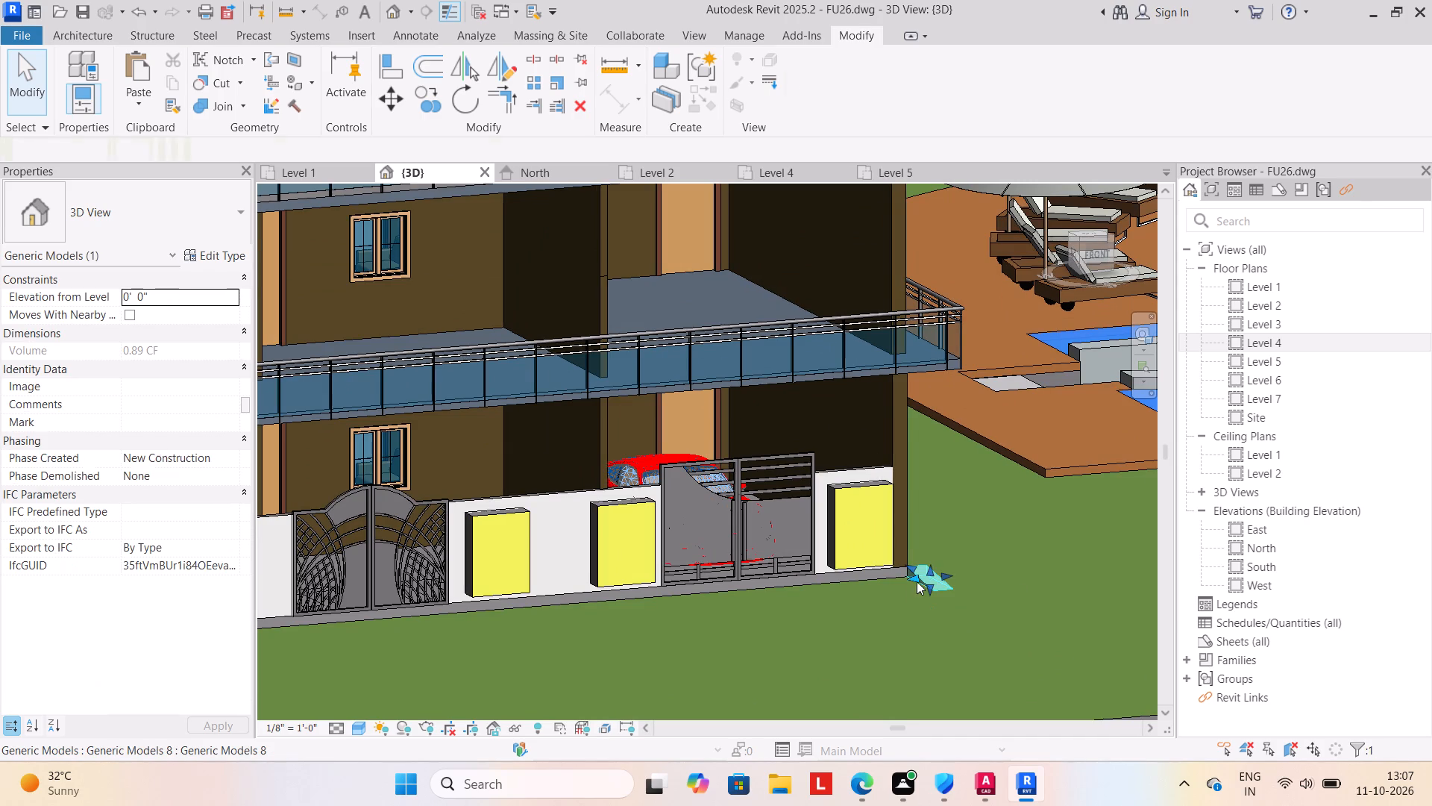
left_click_drag(908, 578, 394, 705)
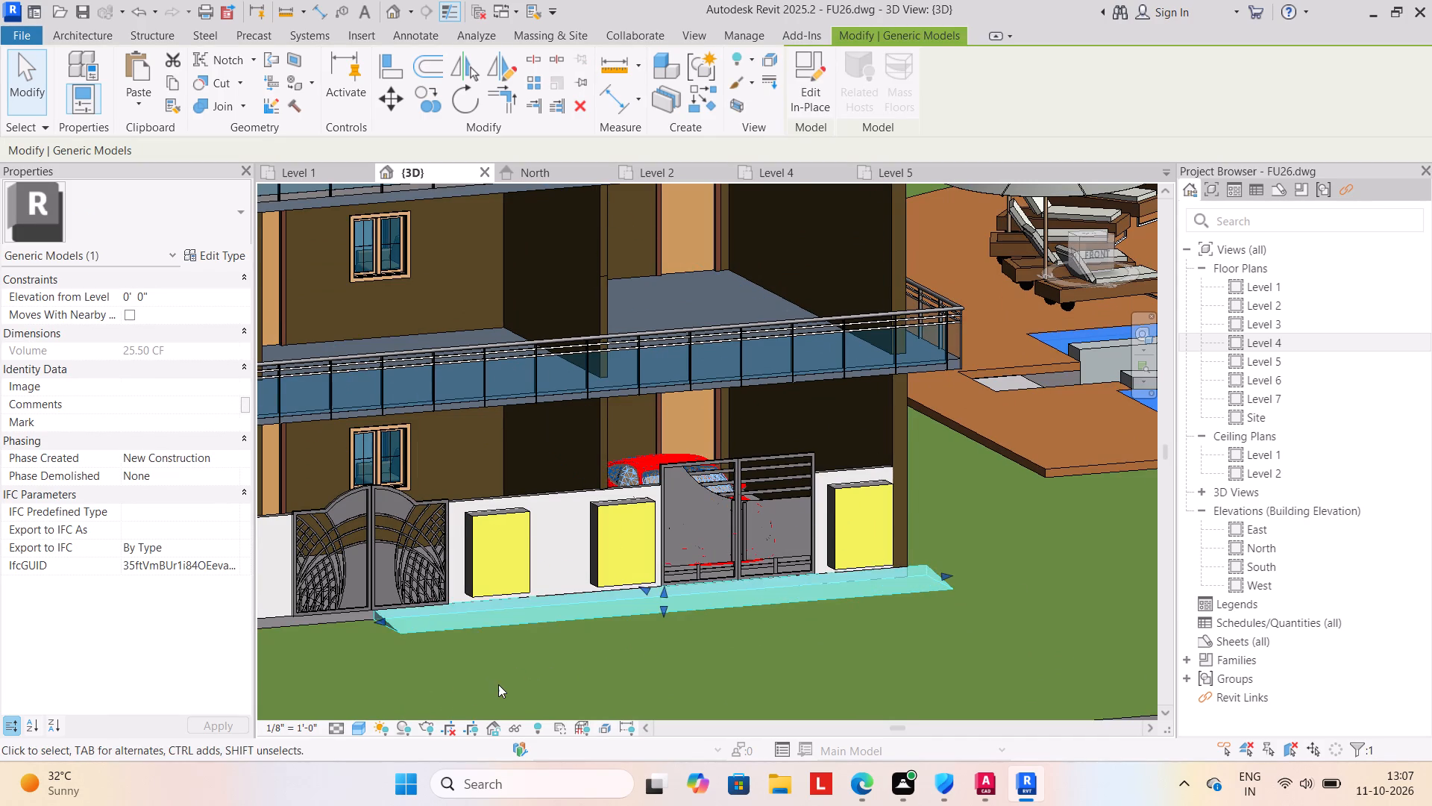
scroll(498, 684, "down", 1)
middle_click_drag(506, 683, 920, 630)
left_click_drag(804, 573, 778, 583)
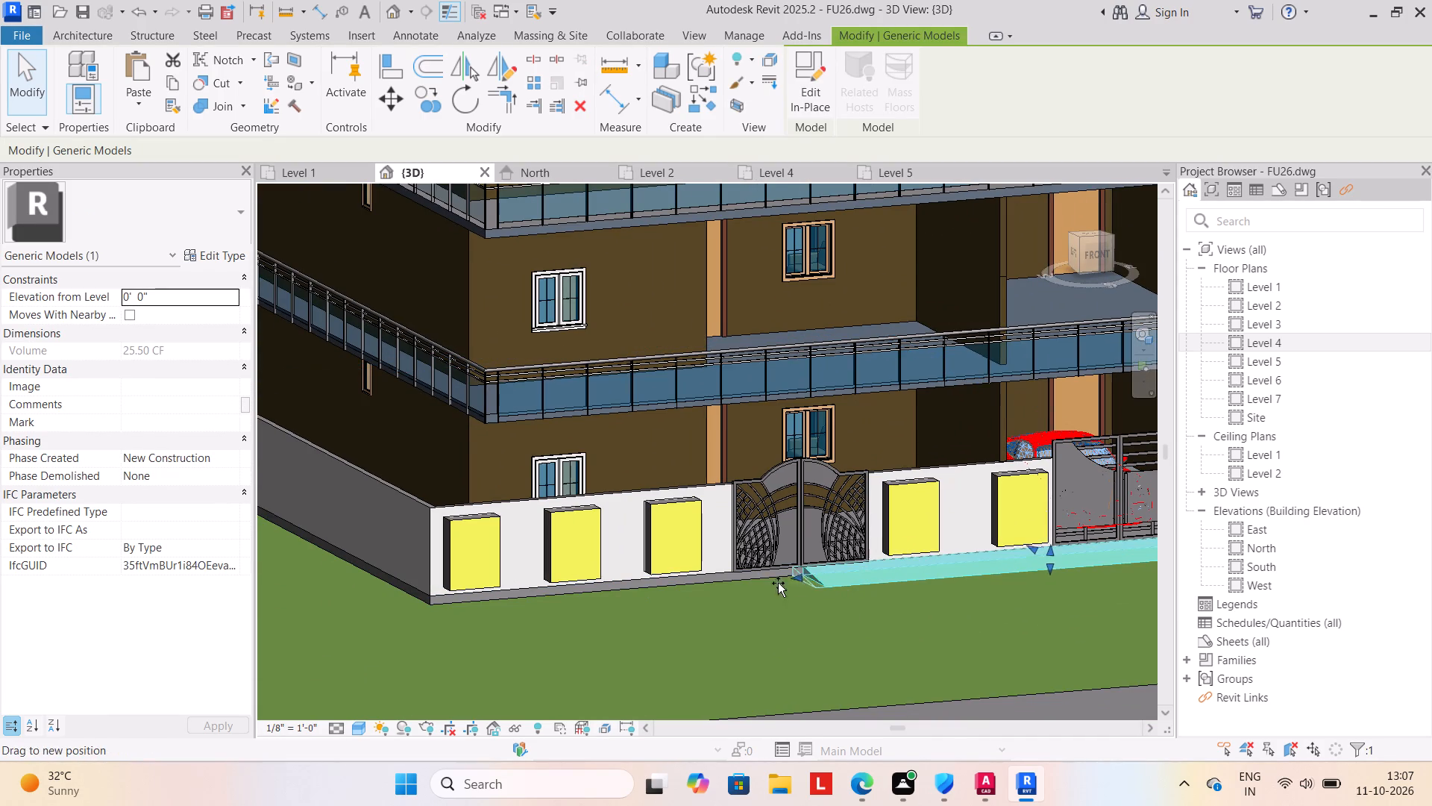
left_click_drag(778, 583, 731, 591)
scroll(791, 610, "down", 4)
middle_click_drag(790, 614, 676, 628)
scroll(955, 582, "up", 3)
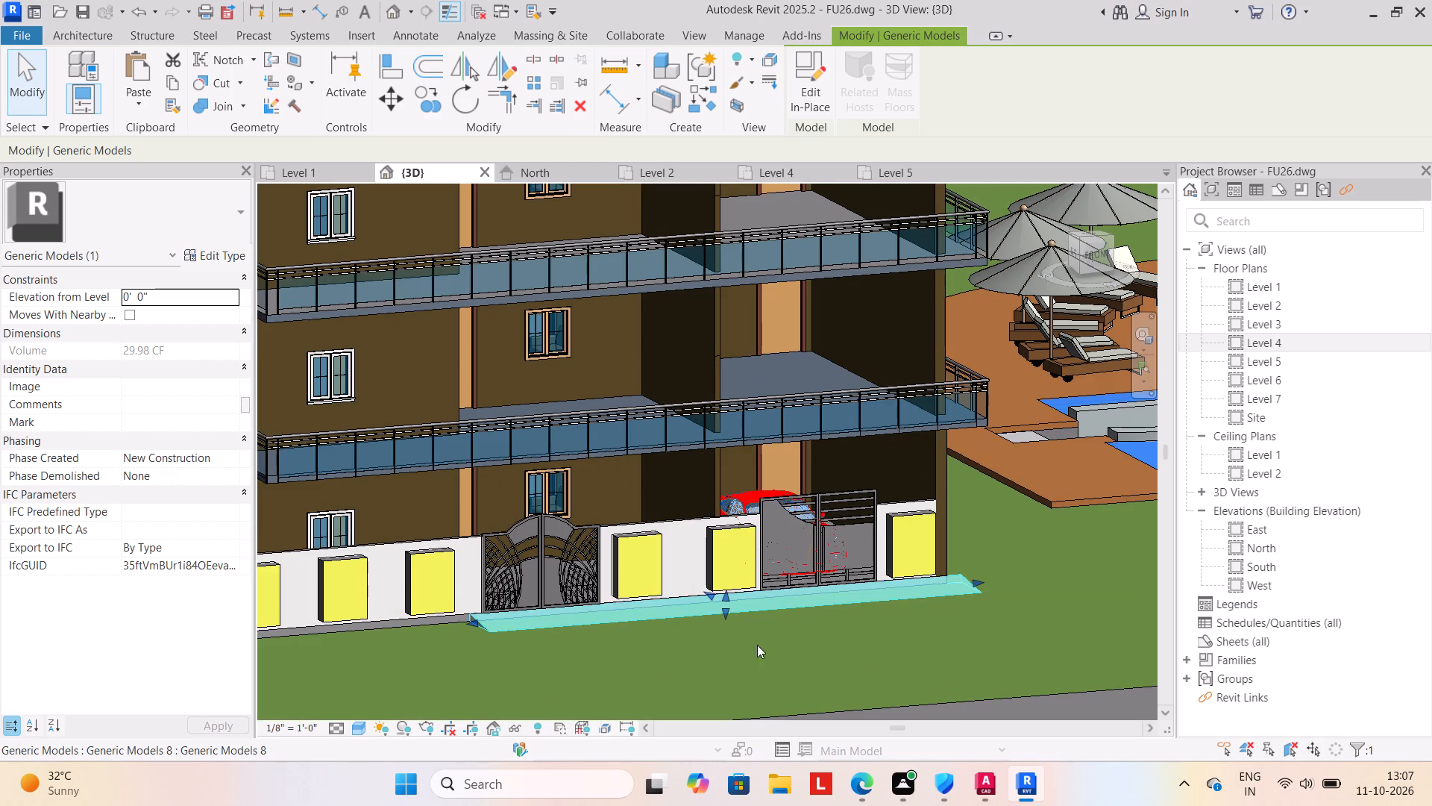
left_click(759, 663)
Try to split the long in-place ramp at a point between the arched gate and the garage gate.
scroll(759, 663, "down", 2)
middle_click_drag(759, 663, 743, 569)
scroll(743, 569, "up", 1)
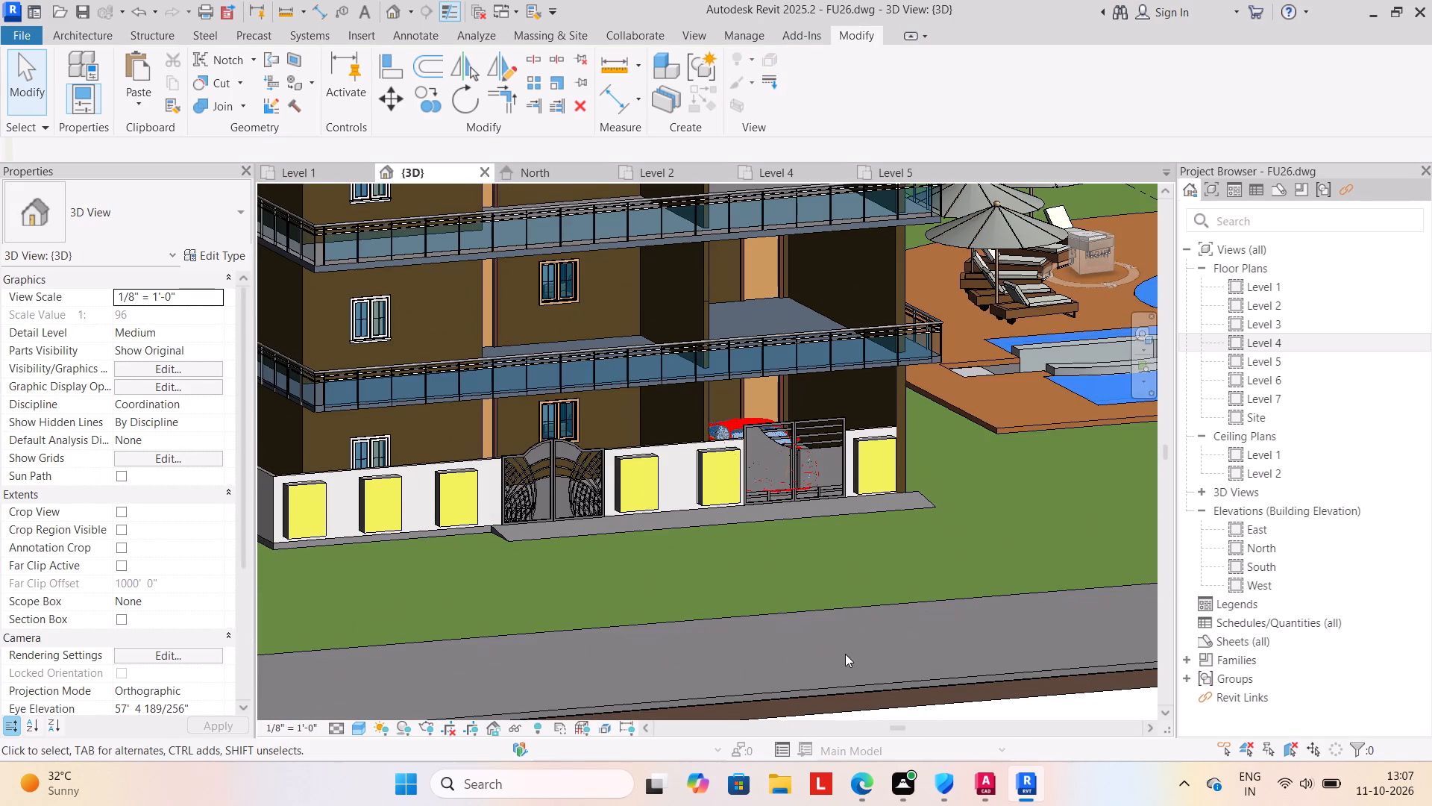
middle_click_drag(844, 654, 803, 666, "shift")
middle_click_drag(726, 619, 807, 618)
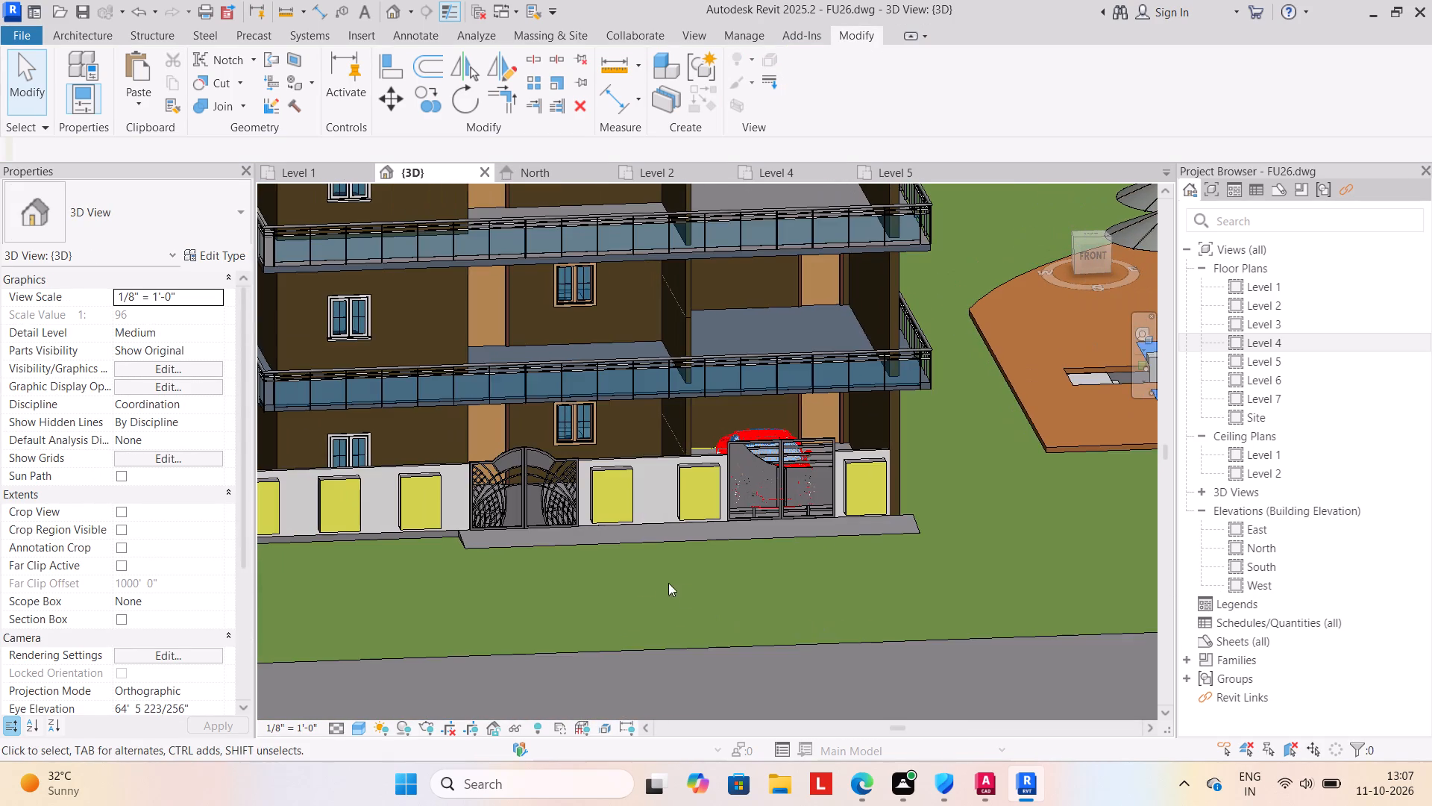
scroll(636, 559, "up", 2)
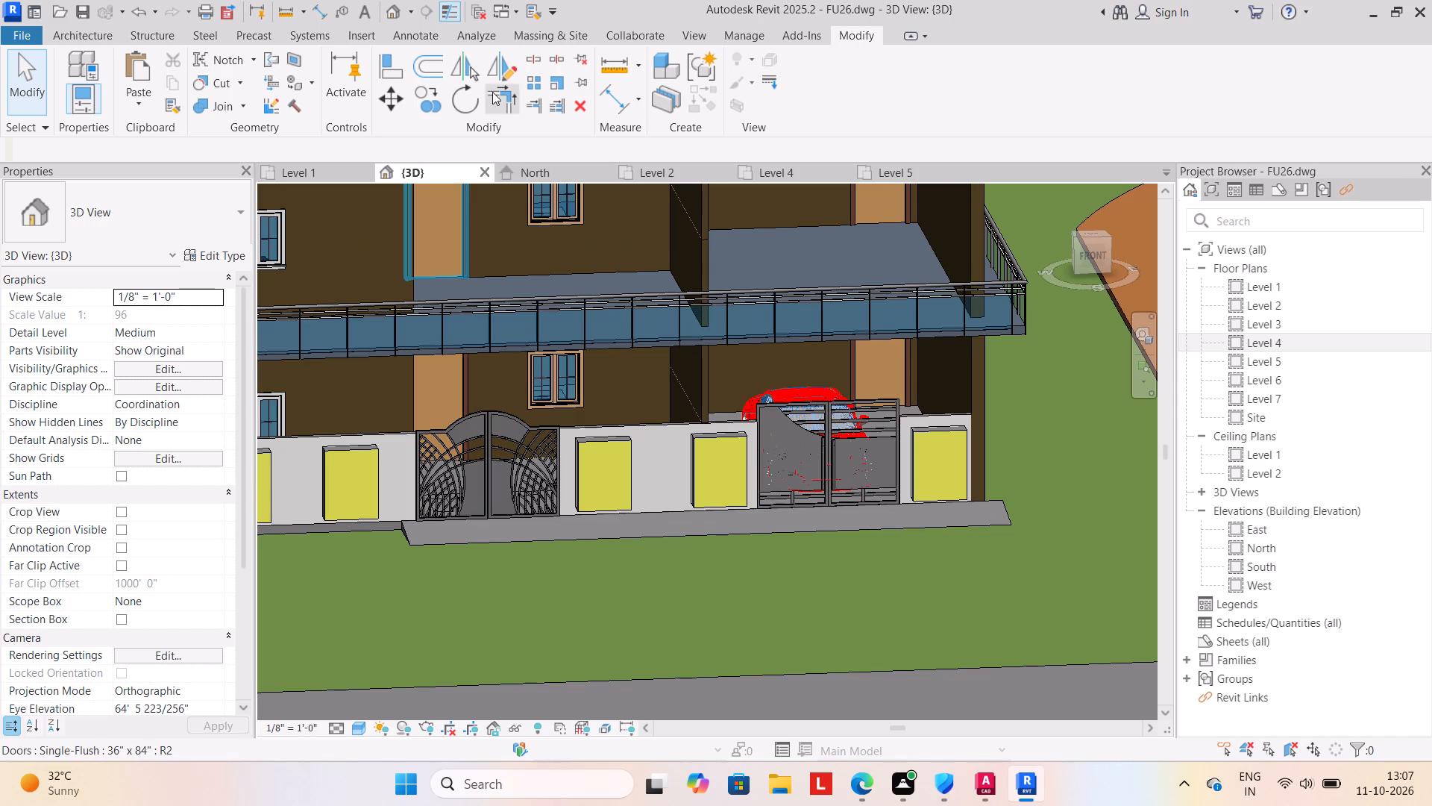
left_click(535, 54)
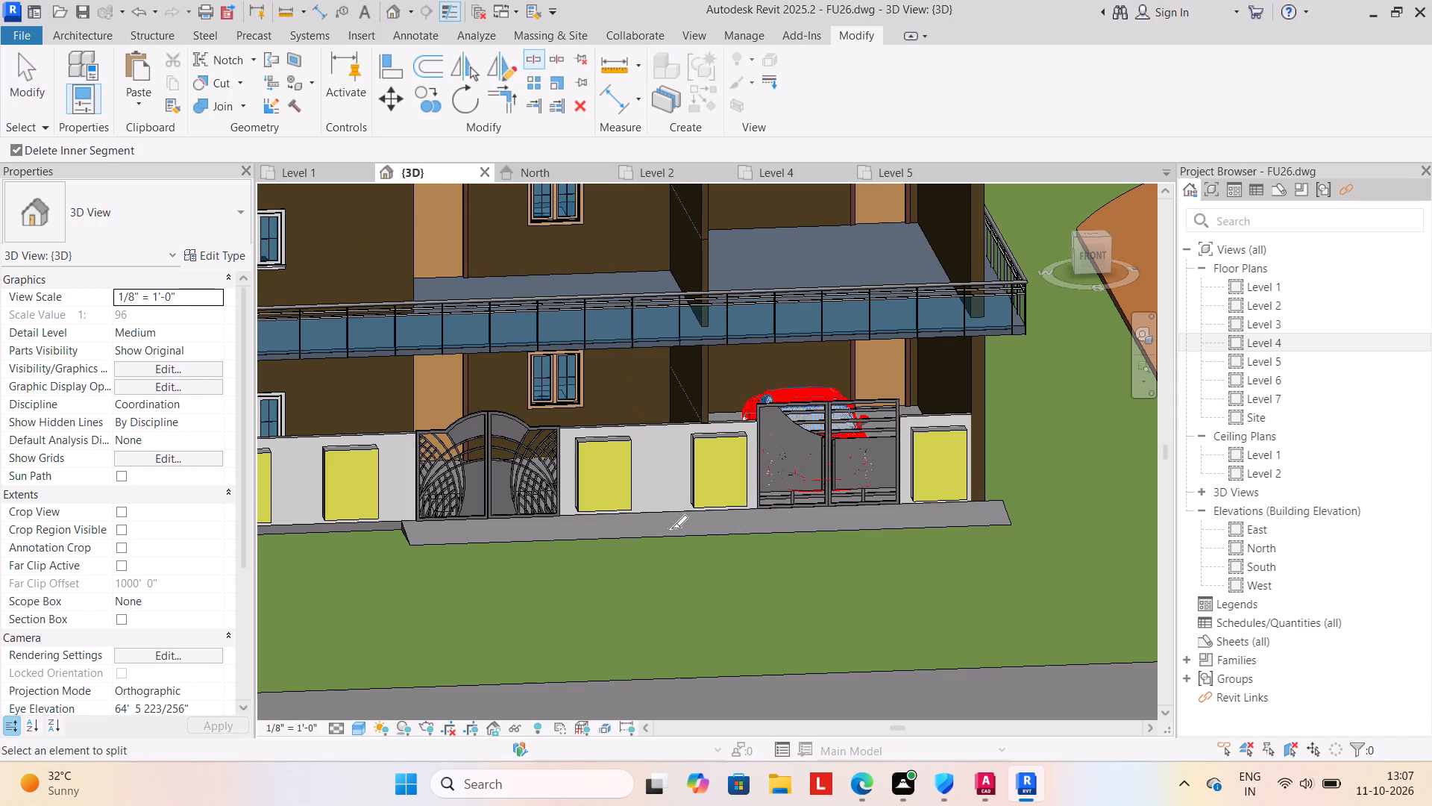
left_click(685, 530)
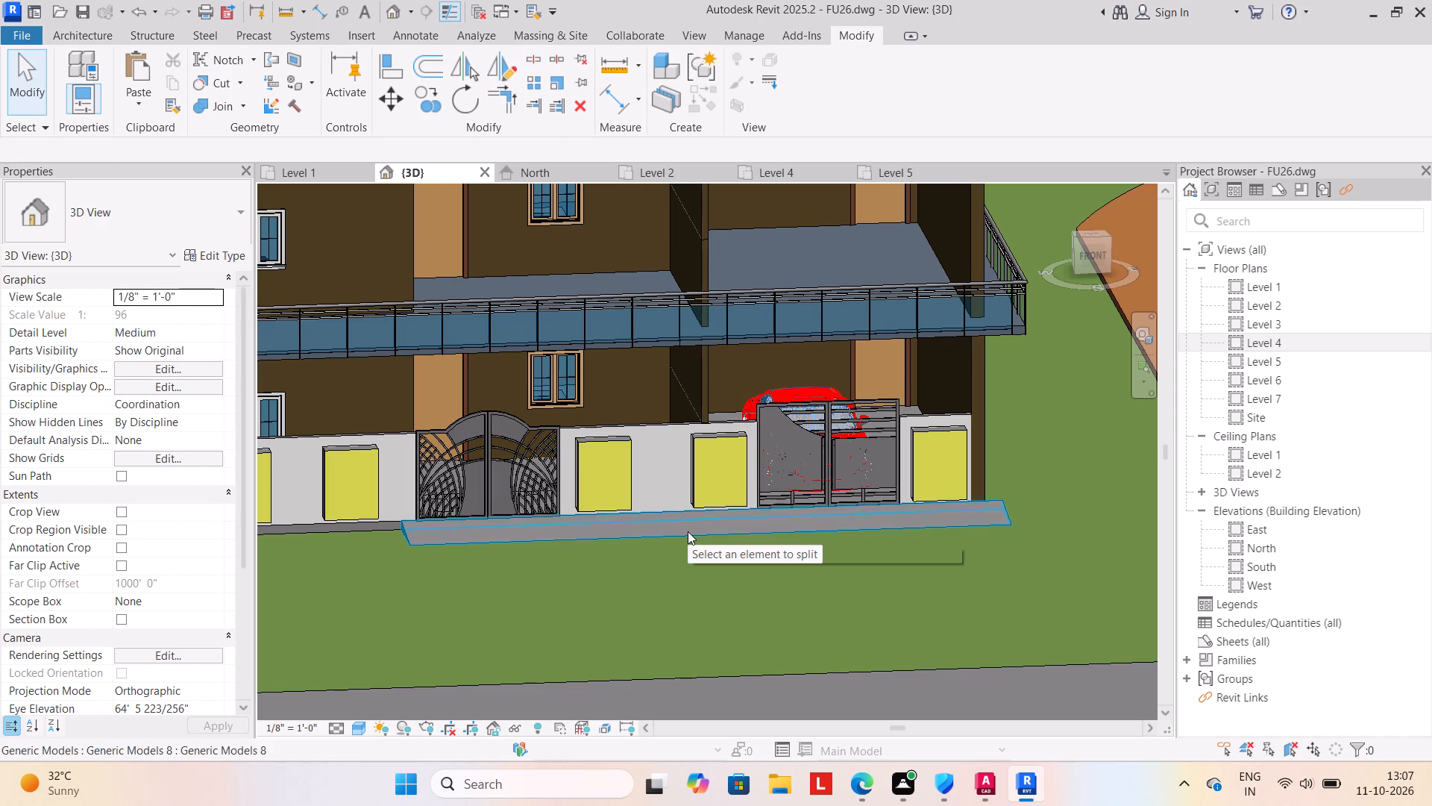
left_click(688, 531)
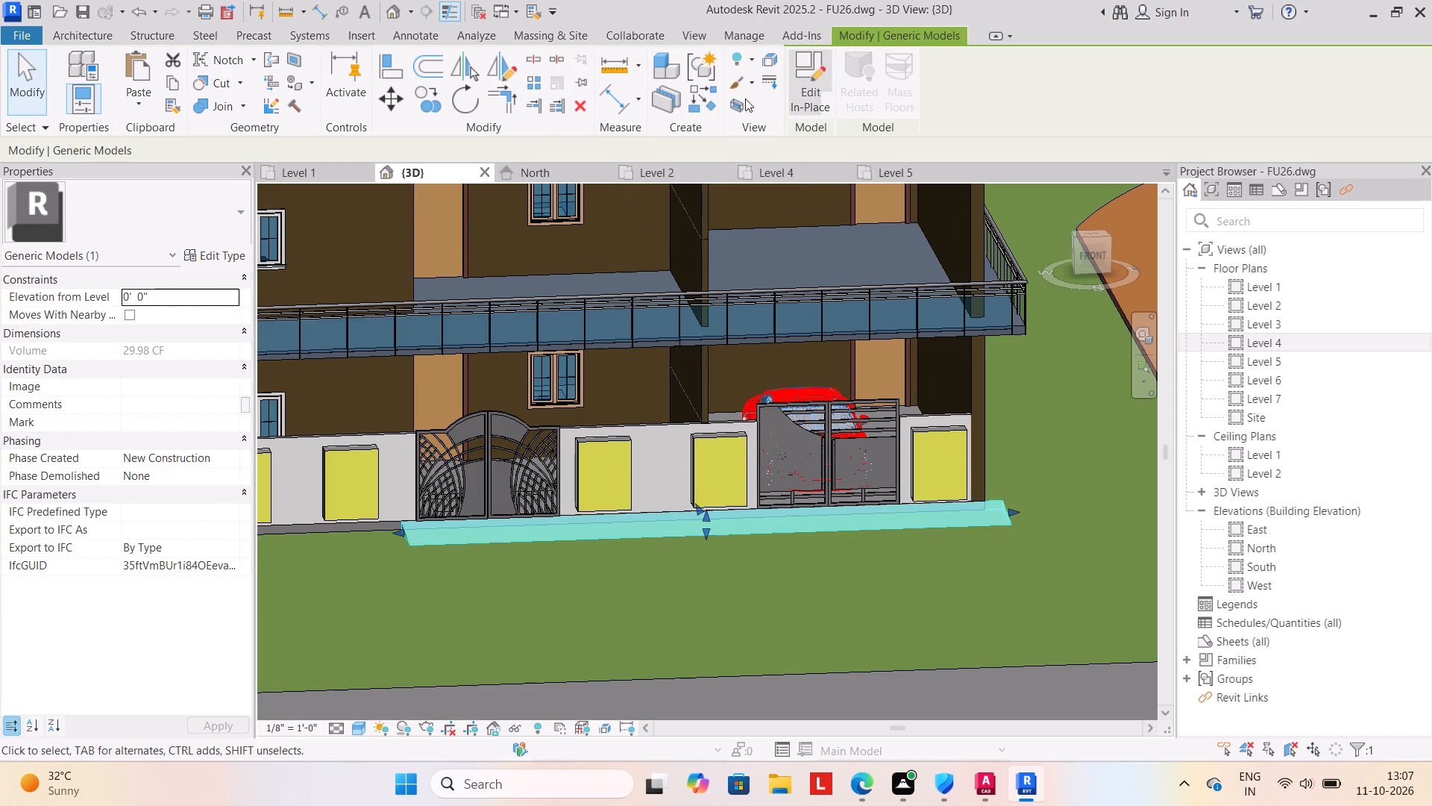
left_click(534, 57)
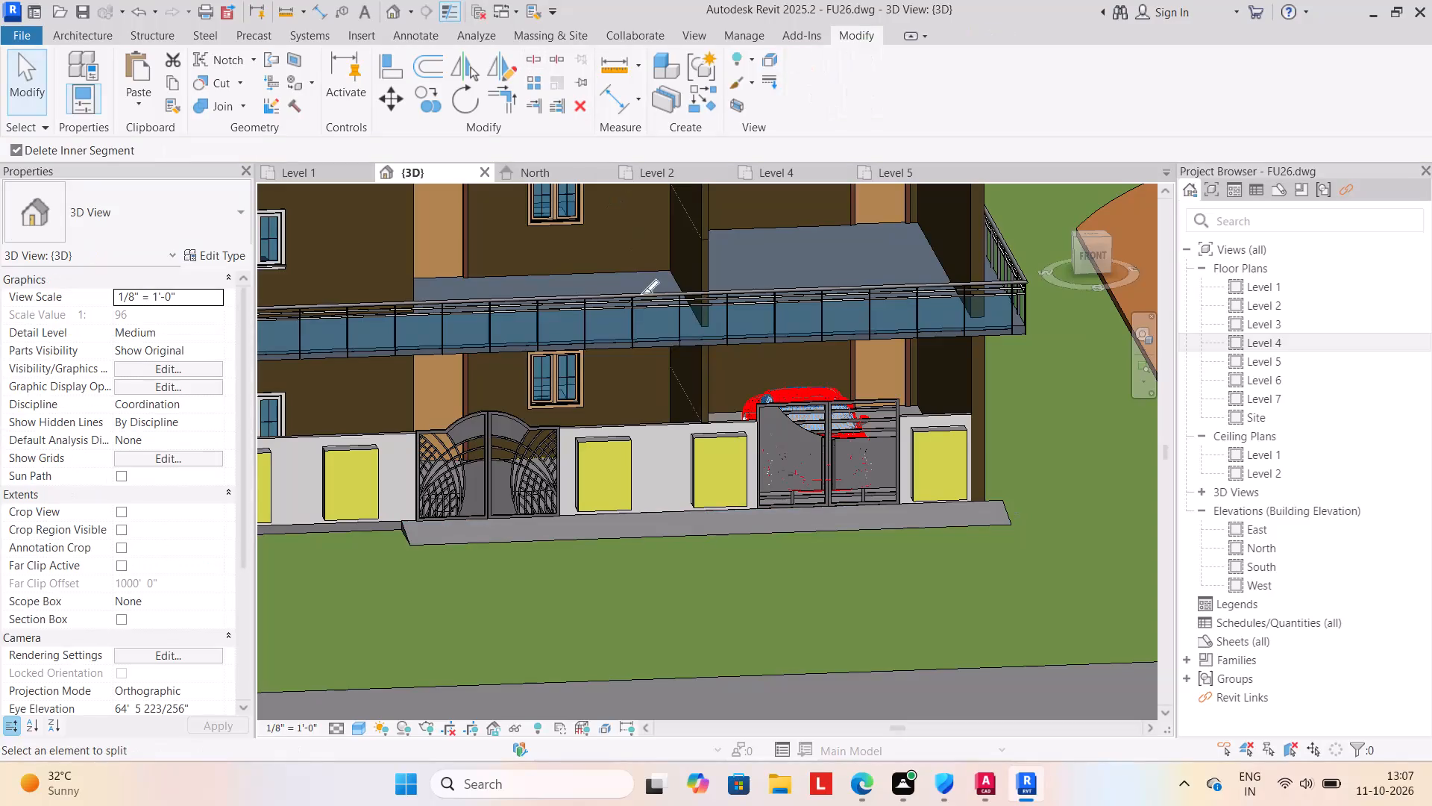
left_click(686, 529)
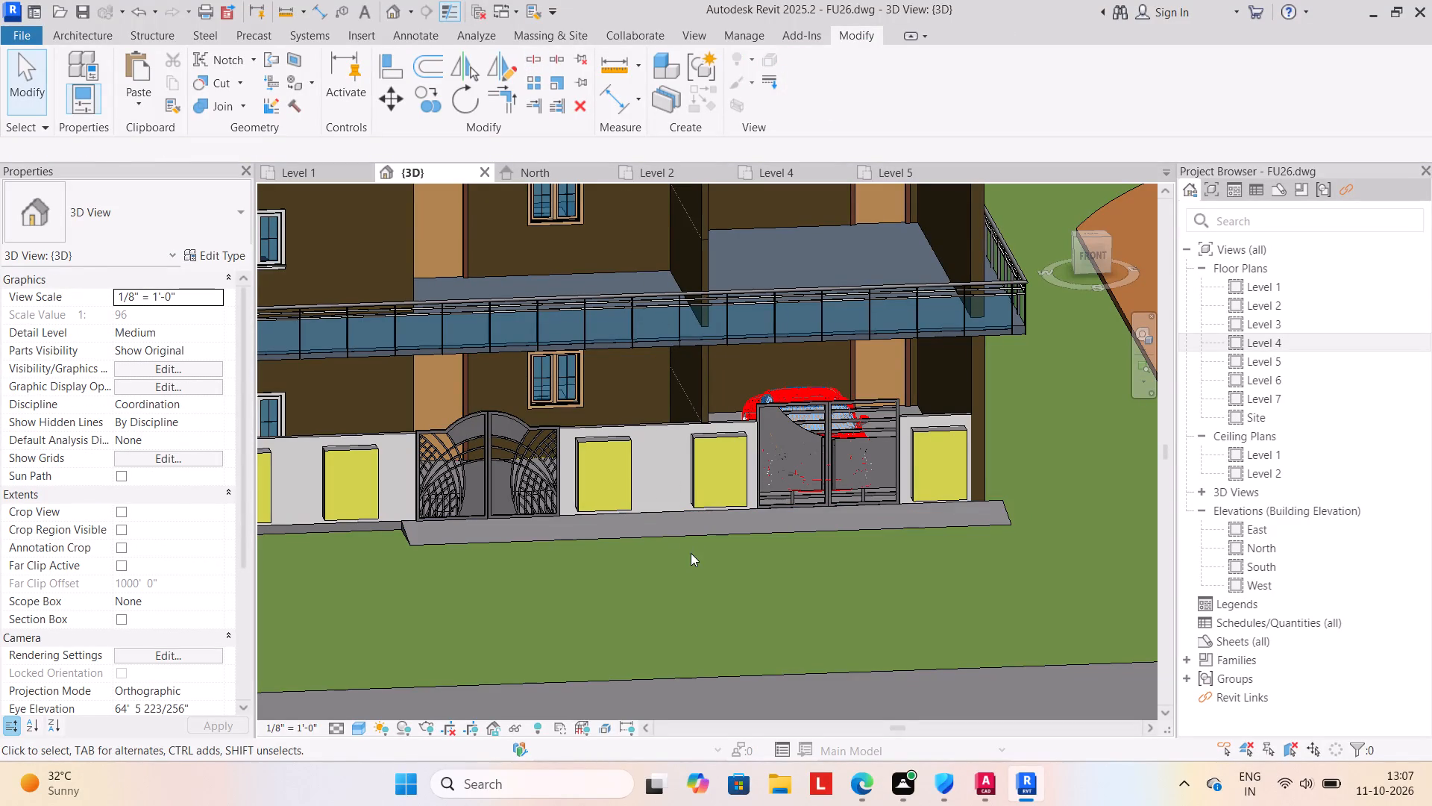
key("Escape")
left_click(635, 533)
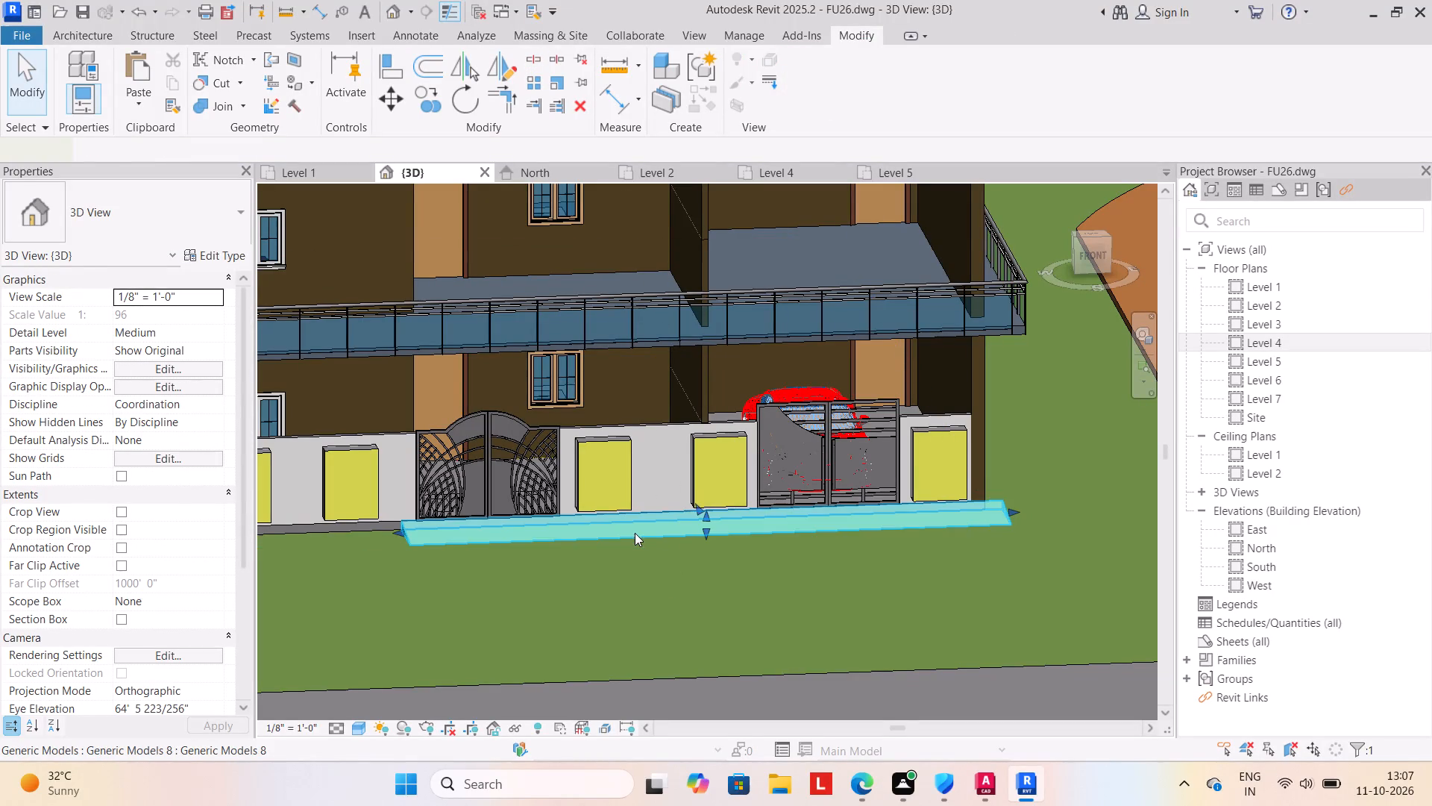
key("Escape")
Examine the whole building from the front, including the entrance ramp, boundary wall, road and pool area.
scroll(755, 593, "down", 6)
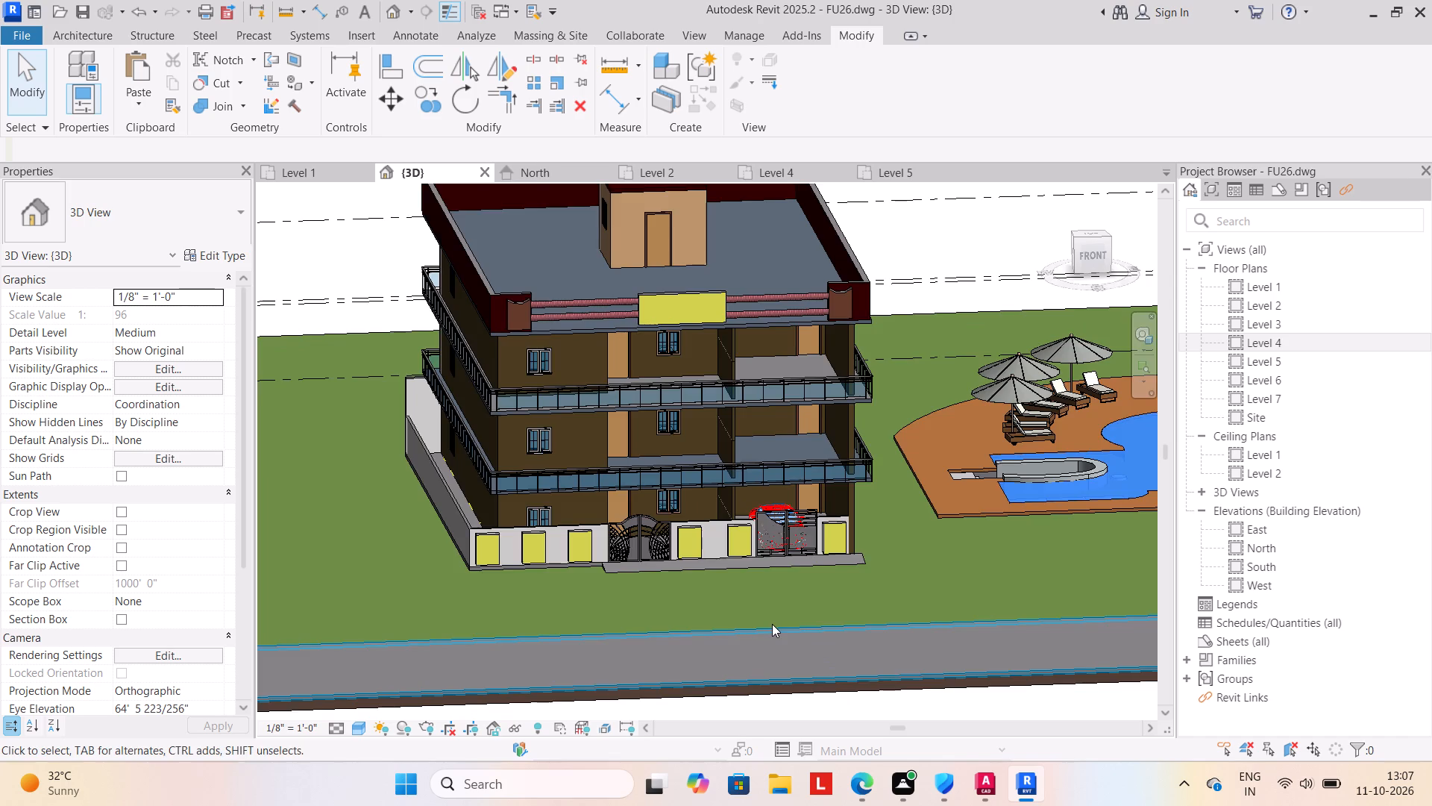
scroll(772, 624, "down", 1)
middle_click_drag(772, 624, 743, 578)
scroll(742, 577, "down", 1)
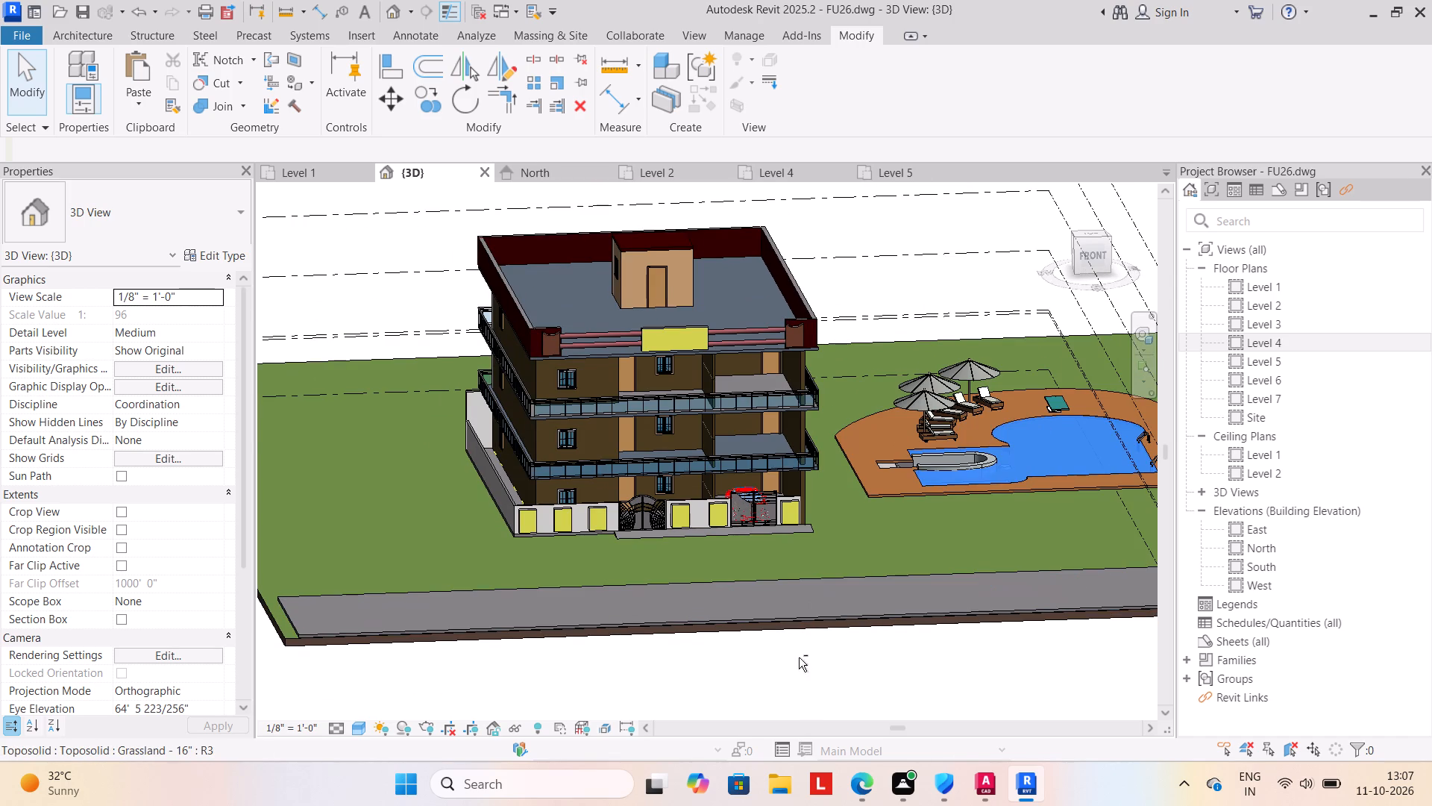
middle_click_drag(799, 657, 785, 642, "shift")
middle_click_drag(784, 636, 779, 563)
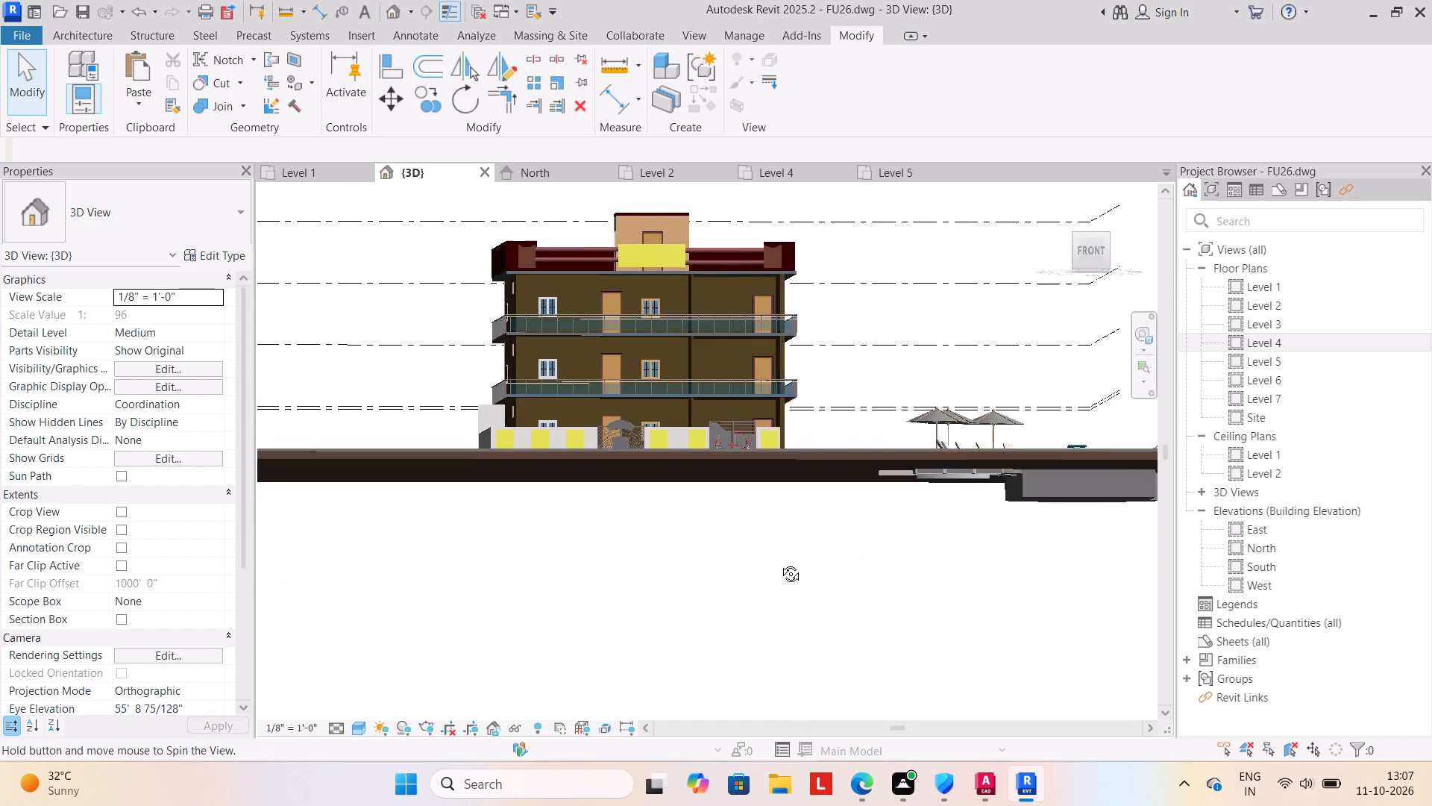
middle_click_drag(779, 563, 785, 589)
scroll(785, 566, "down", 1)
middle_click_drag(785, 565, 769, 634)
middle_click_drag(767, 640, 750, 663, "shift")
scroll(673, 487, "up", 3)
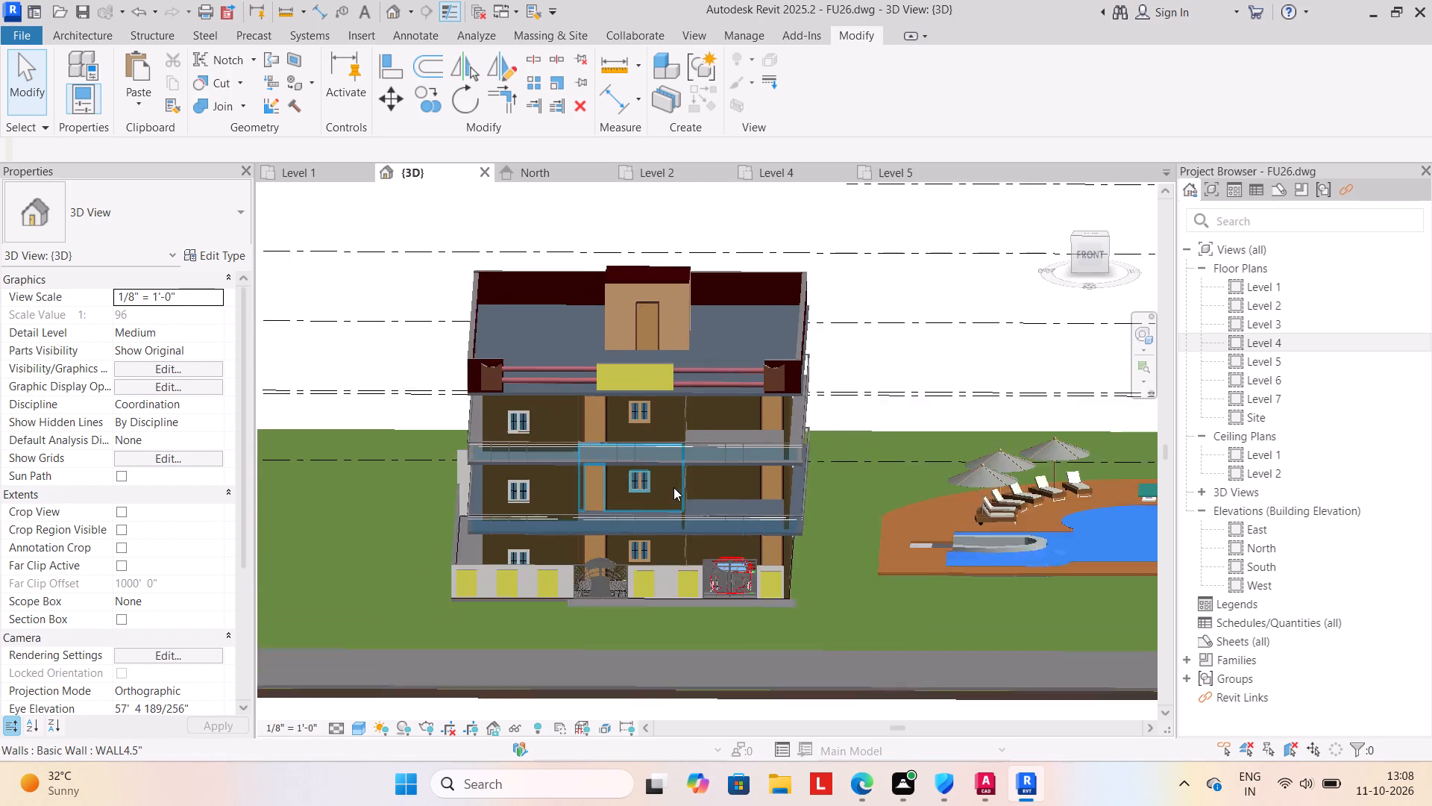
scroll(700, 577, "up", 4)
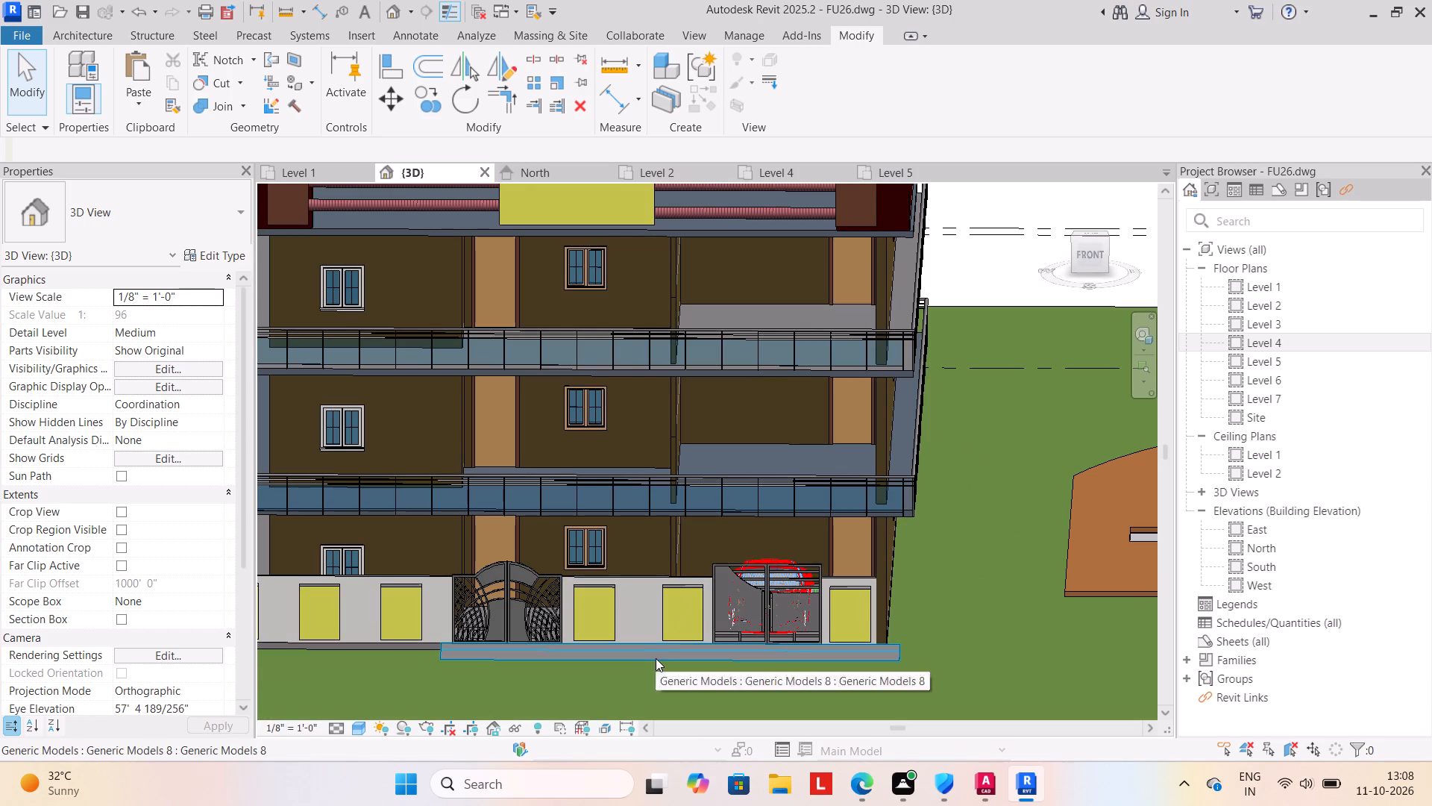
scroll(656, 658, "down", 6)
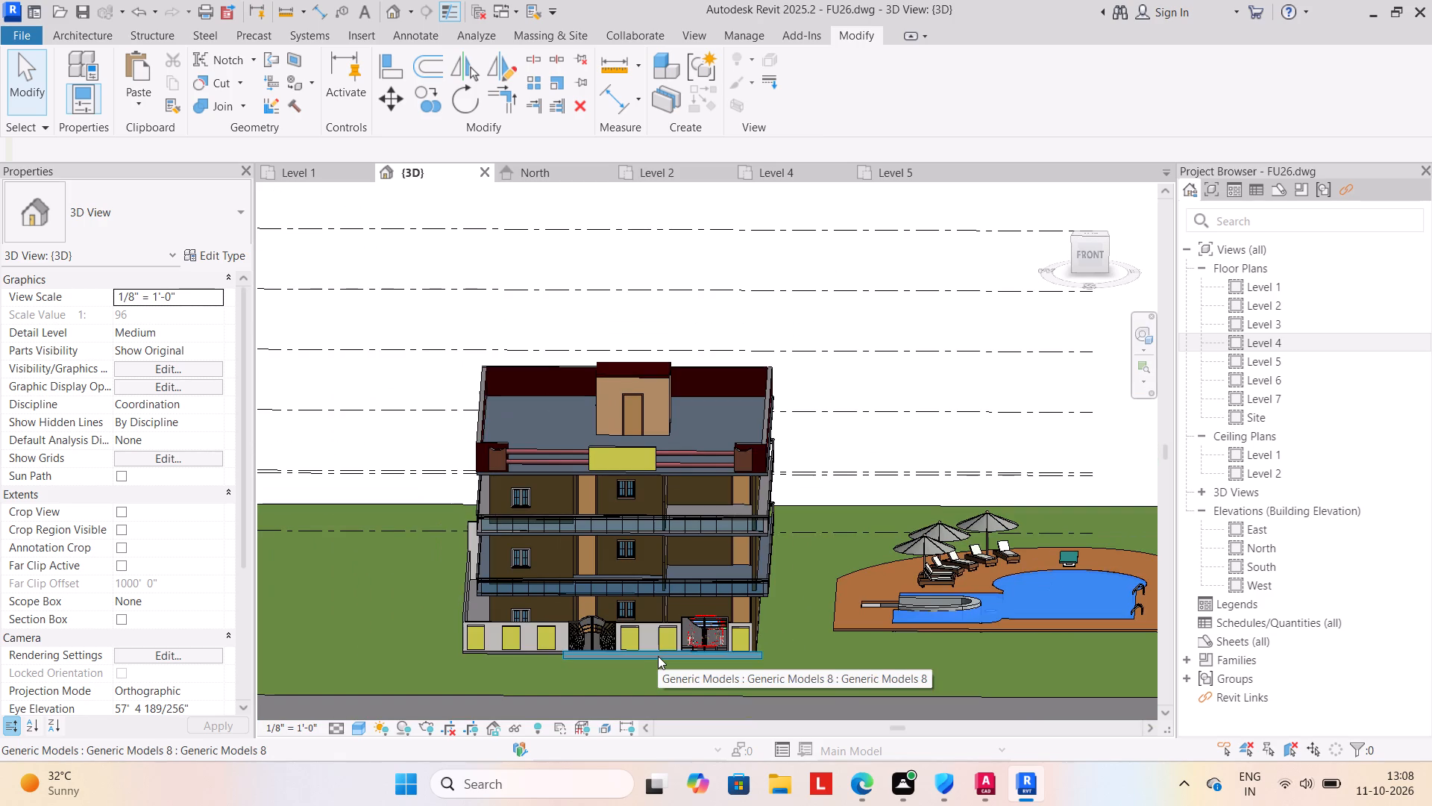
middle_click_drag(663, 656, 672, 613, "shift")
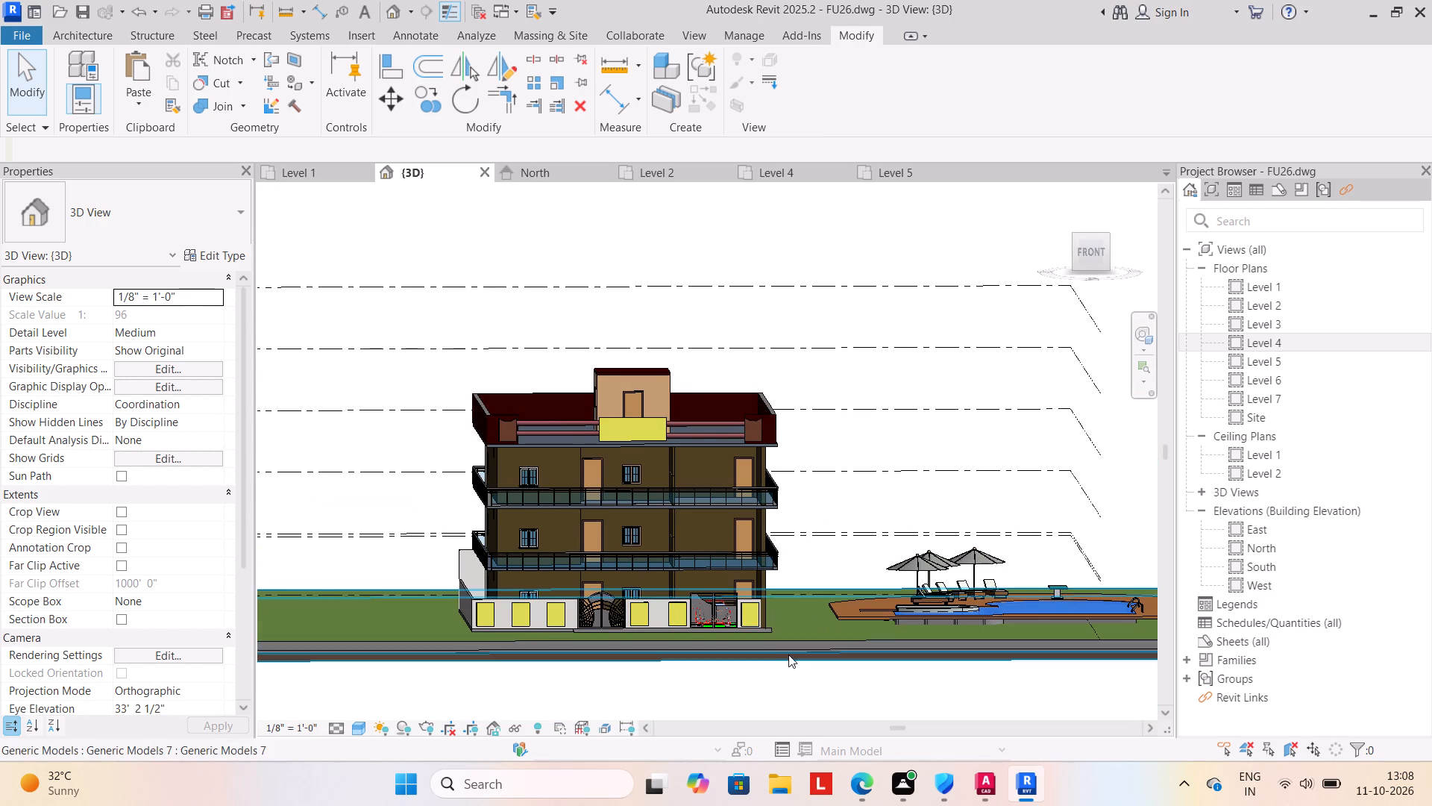
middle_click_drag(784, 657, 774, 669, "shift")
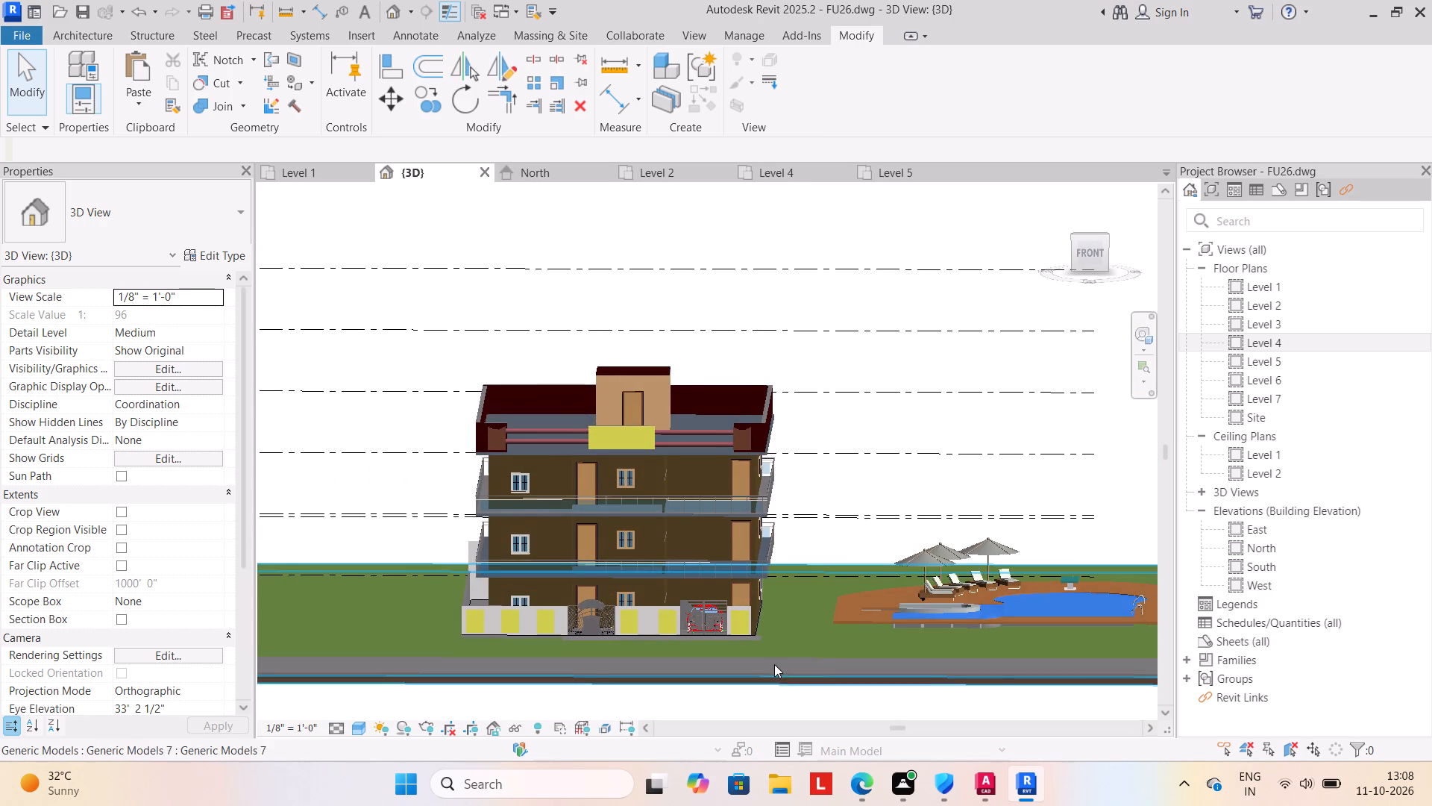
middle_click_drag(574, 544, 586, 541)
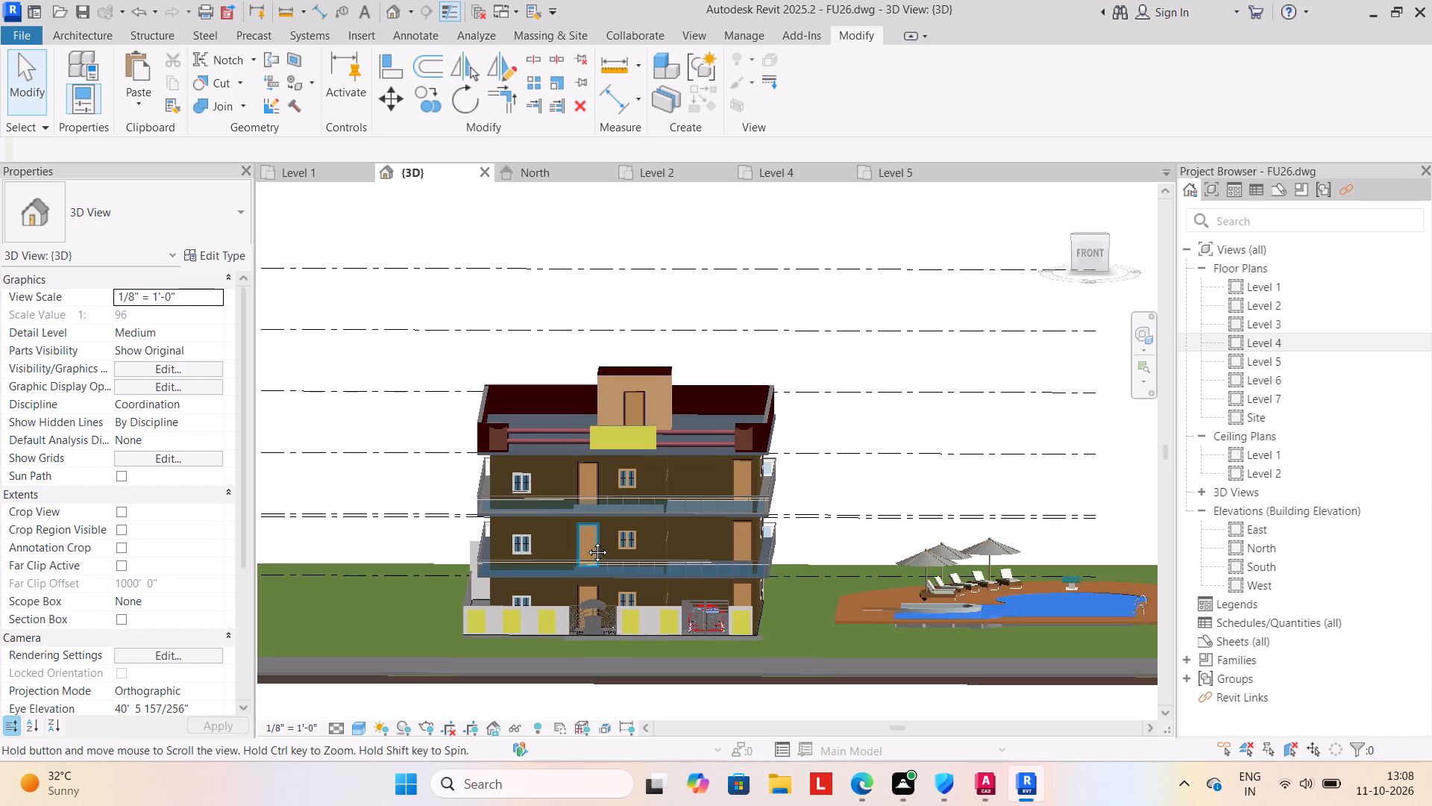
middle_click_drag(586, 541, 648, 530)
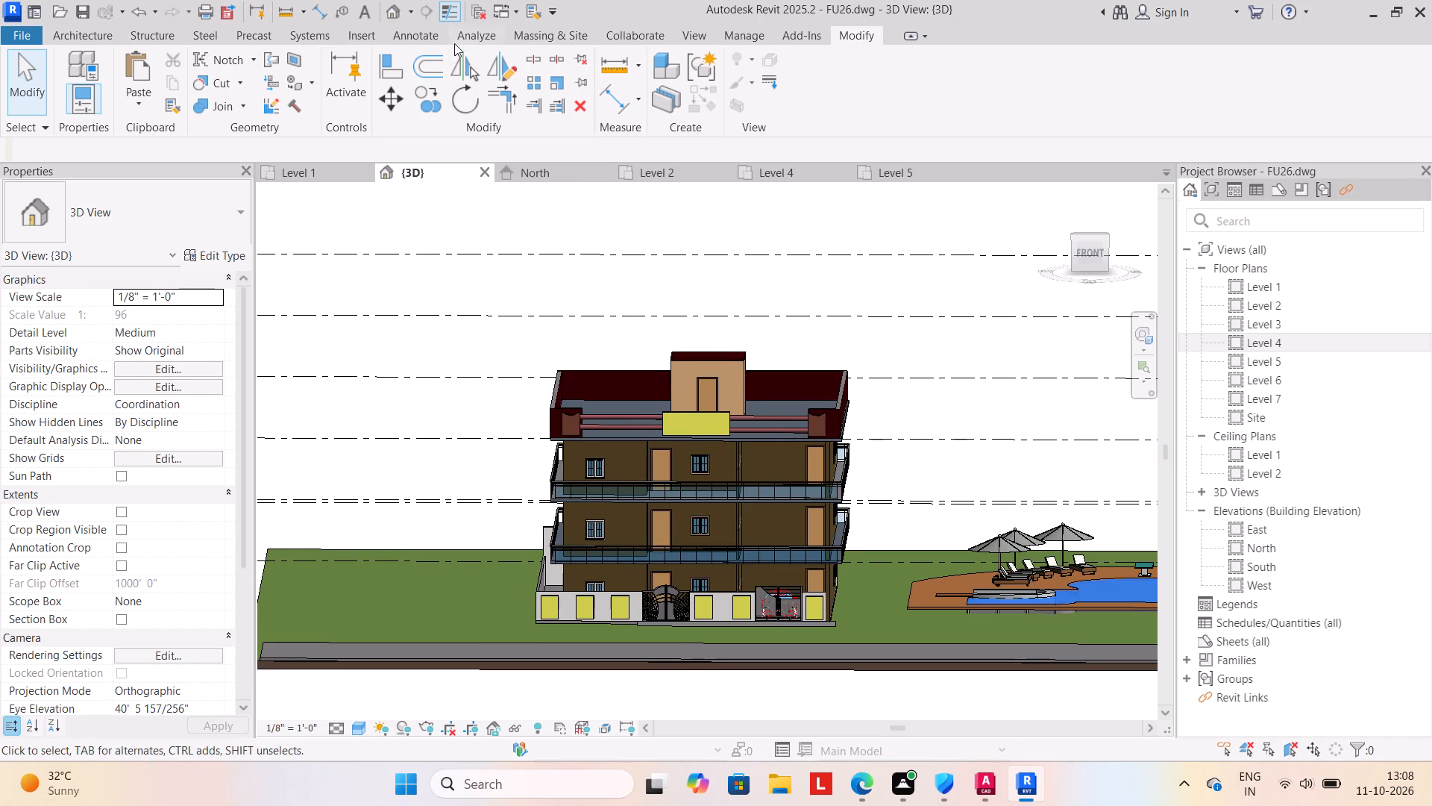
Start loading a component family and browse the RVT 2025 libraries to the English-Imperial US folder.
left_click(89, 36)
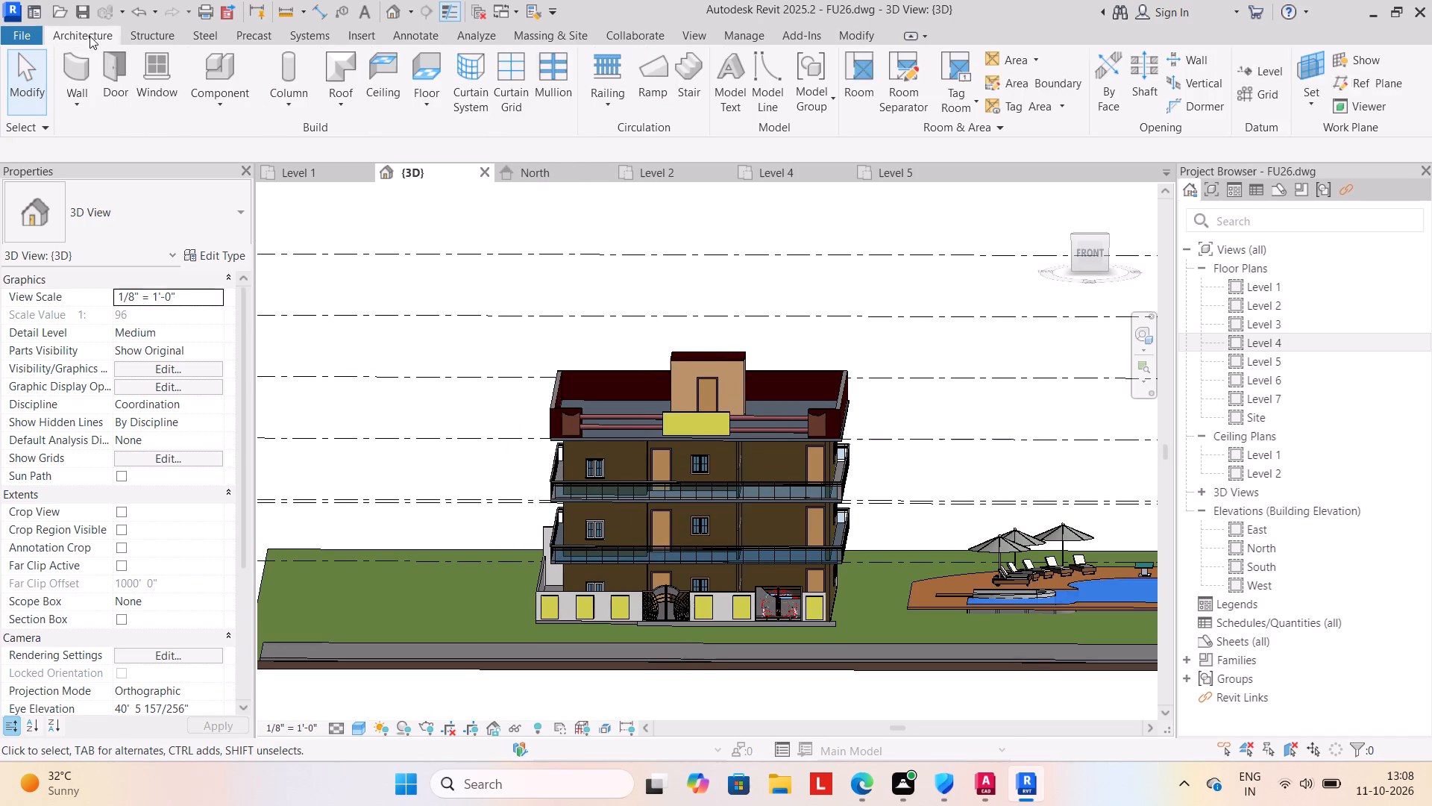
left_click(214, 107)
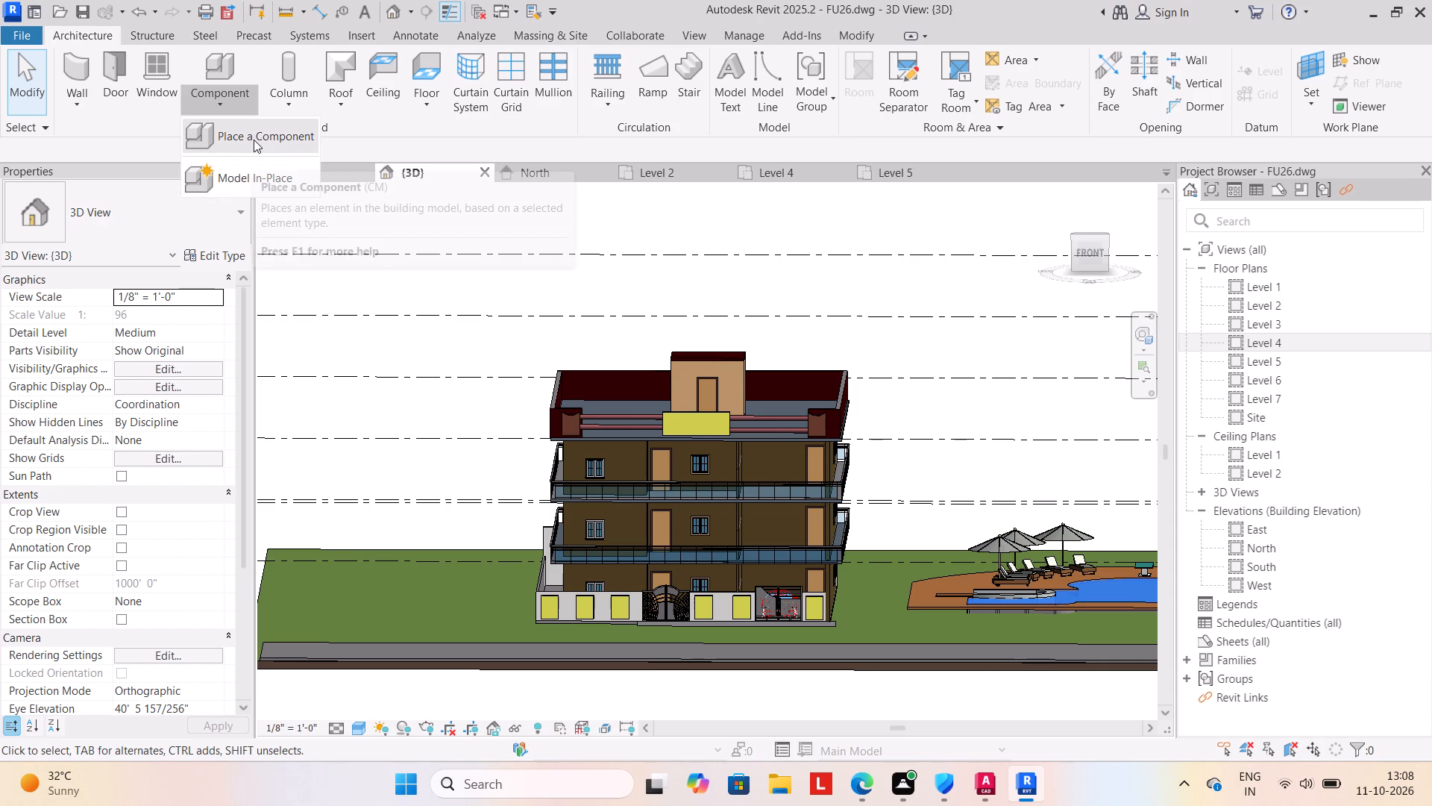
left_click(254, 140)
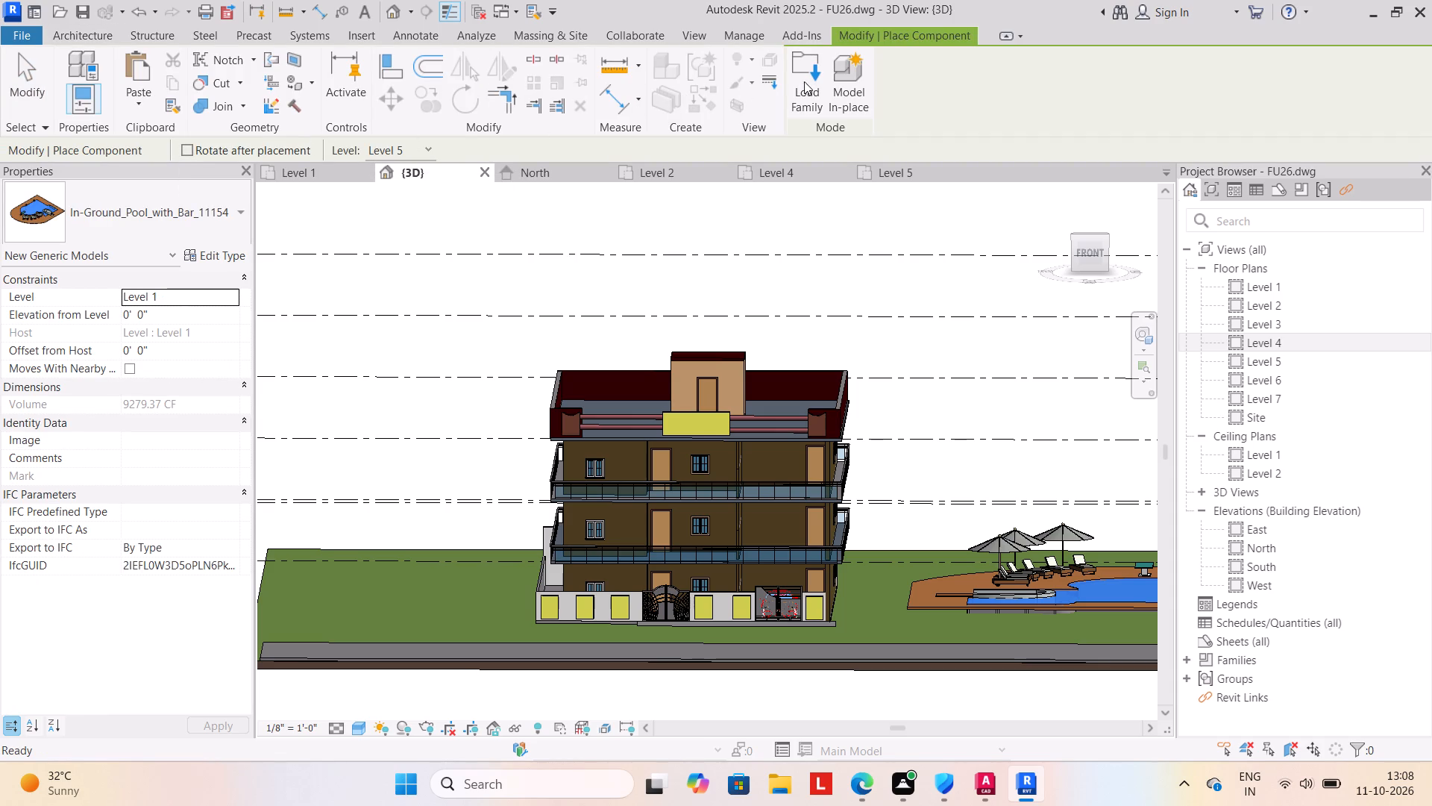
left_click(808, 81)
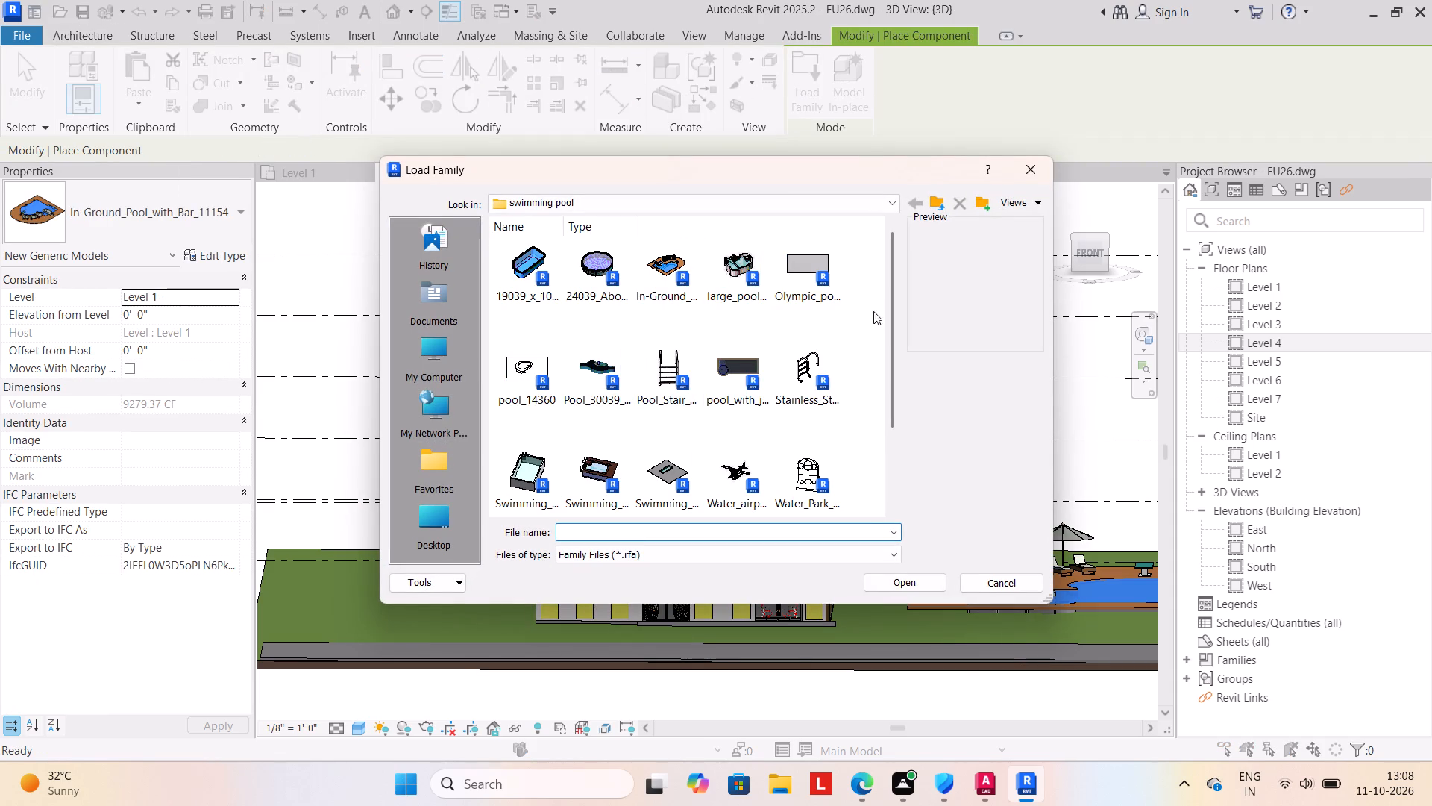
left_click(943, 204)
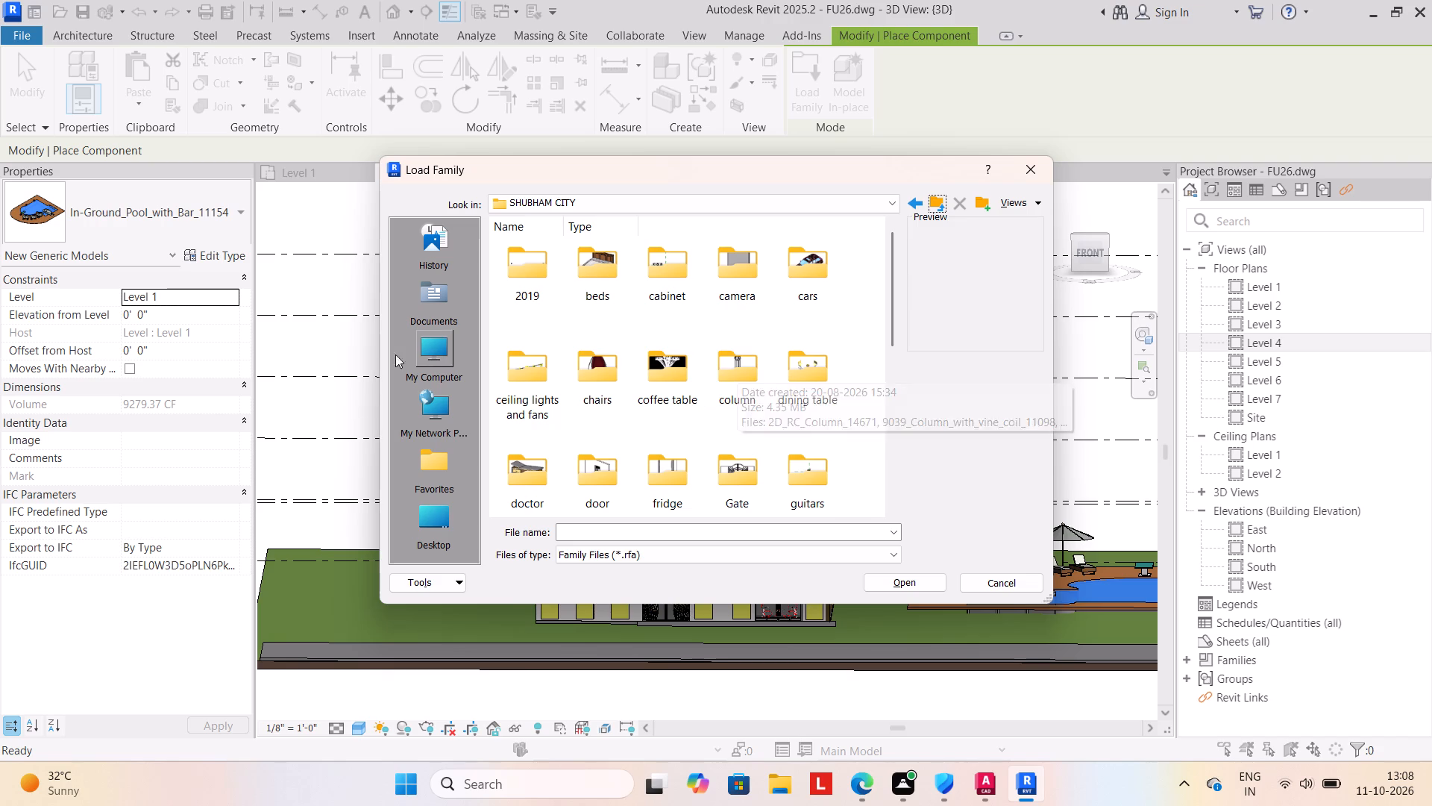
left_click(428, 528)
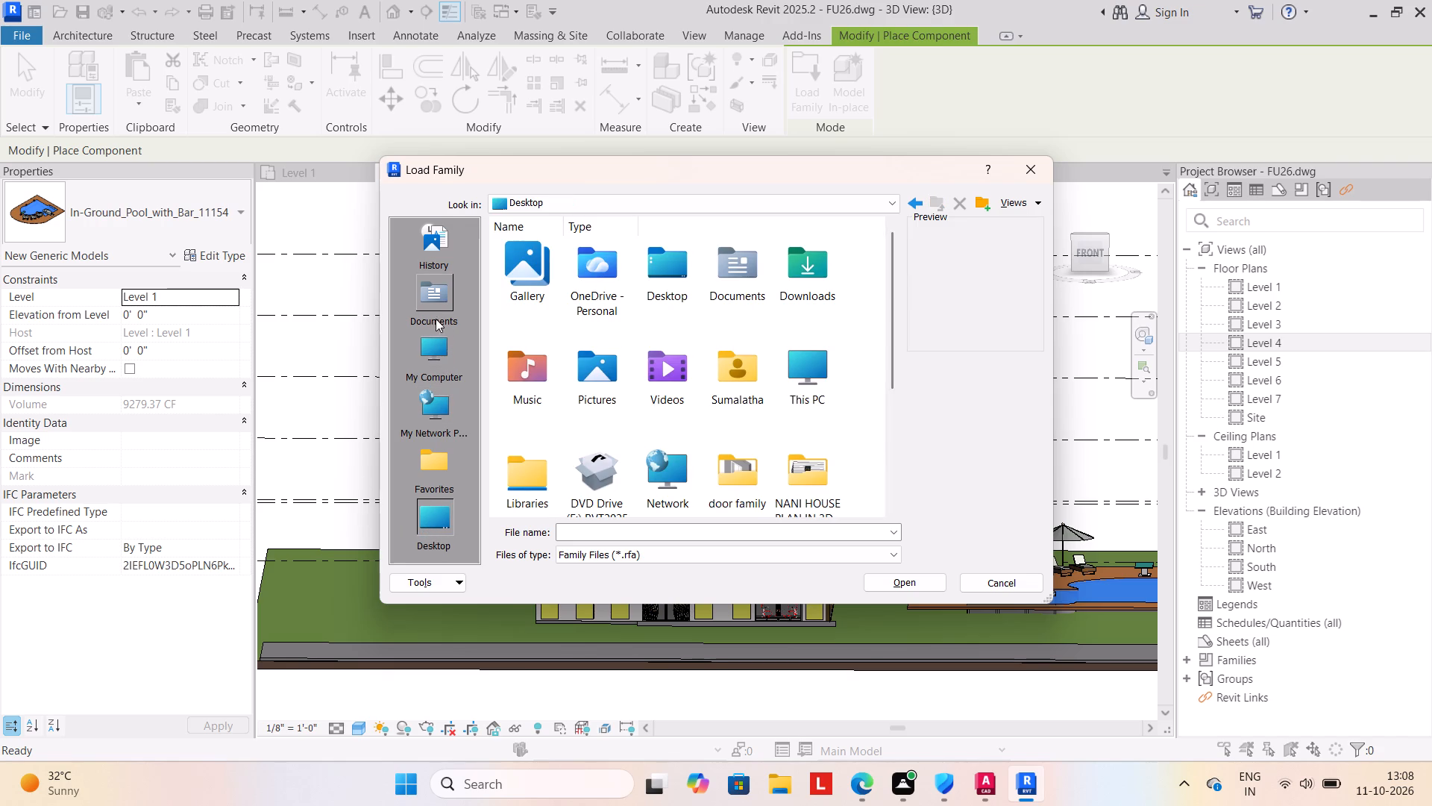
left_click(436, 352)
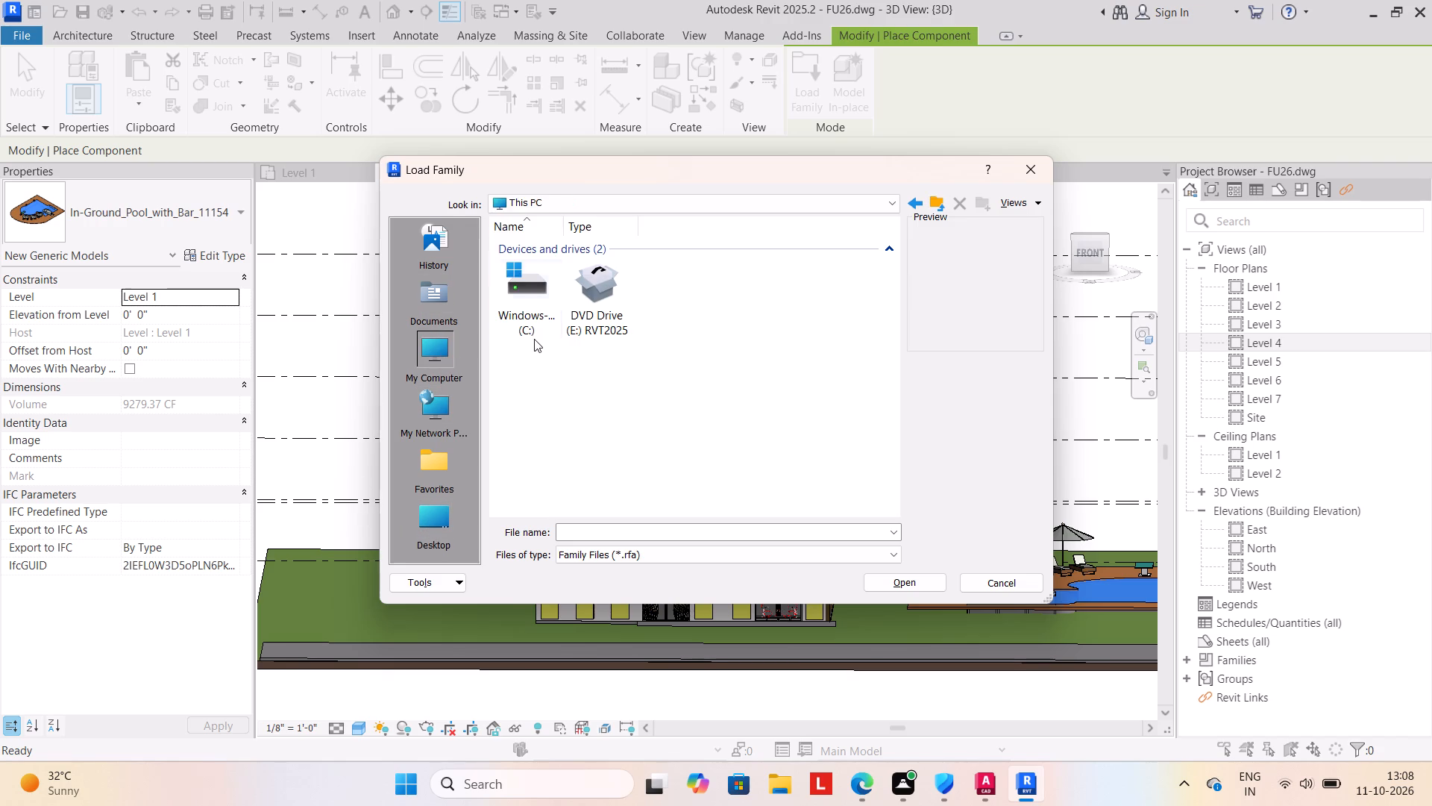
double_click(528, 321)
double_click(522, 384)
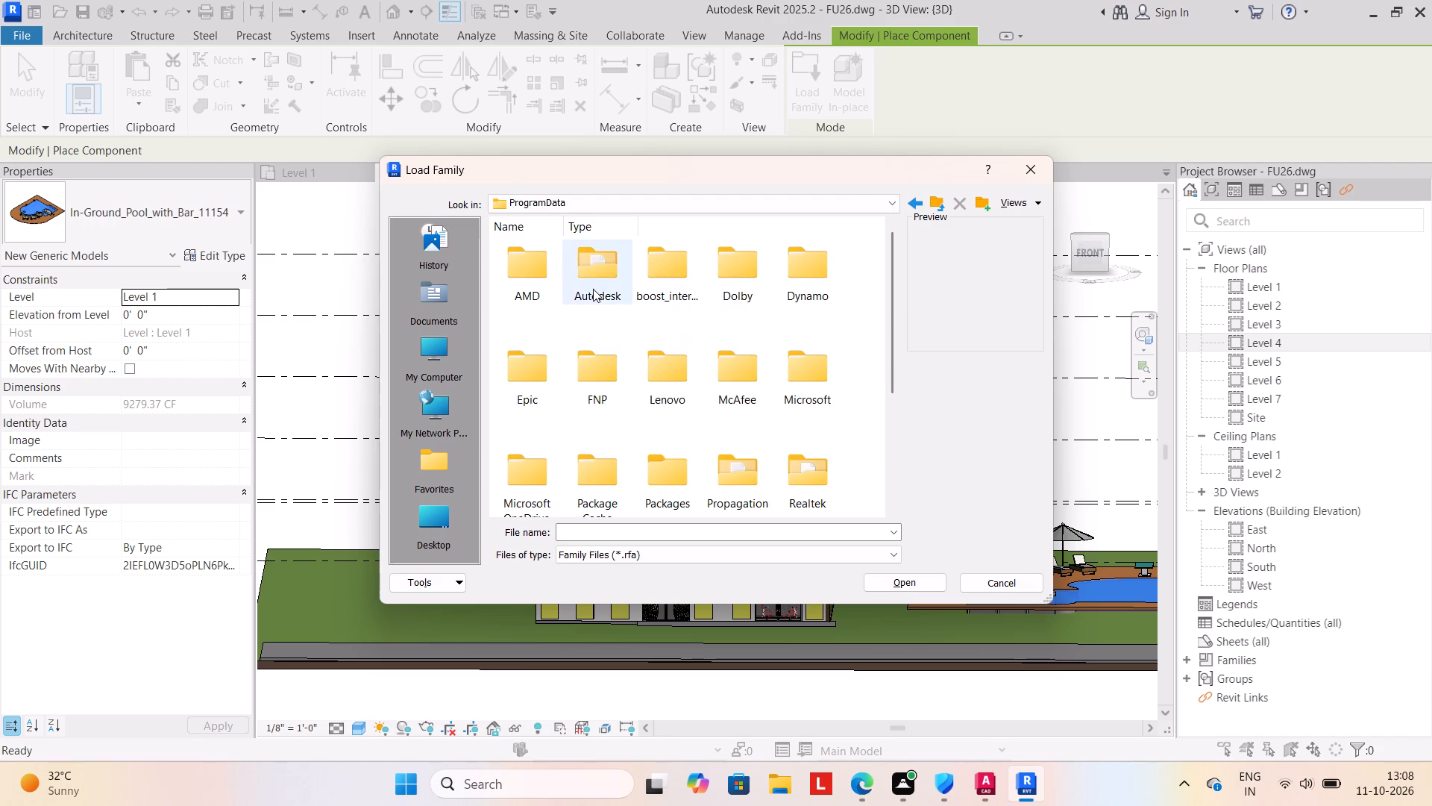
double_click(593, 289)
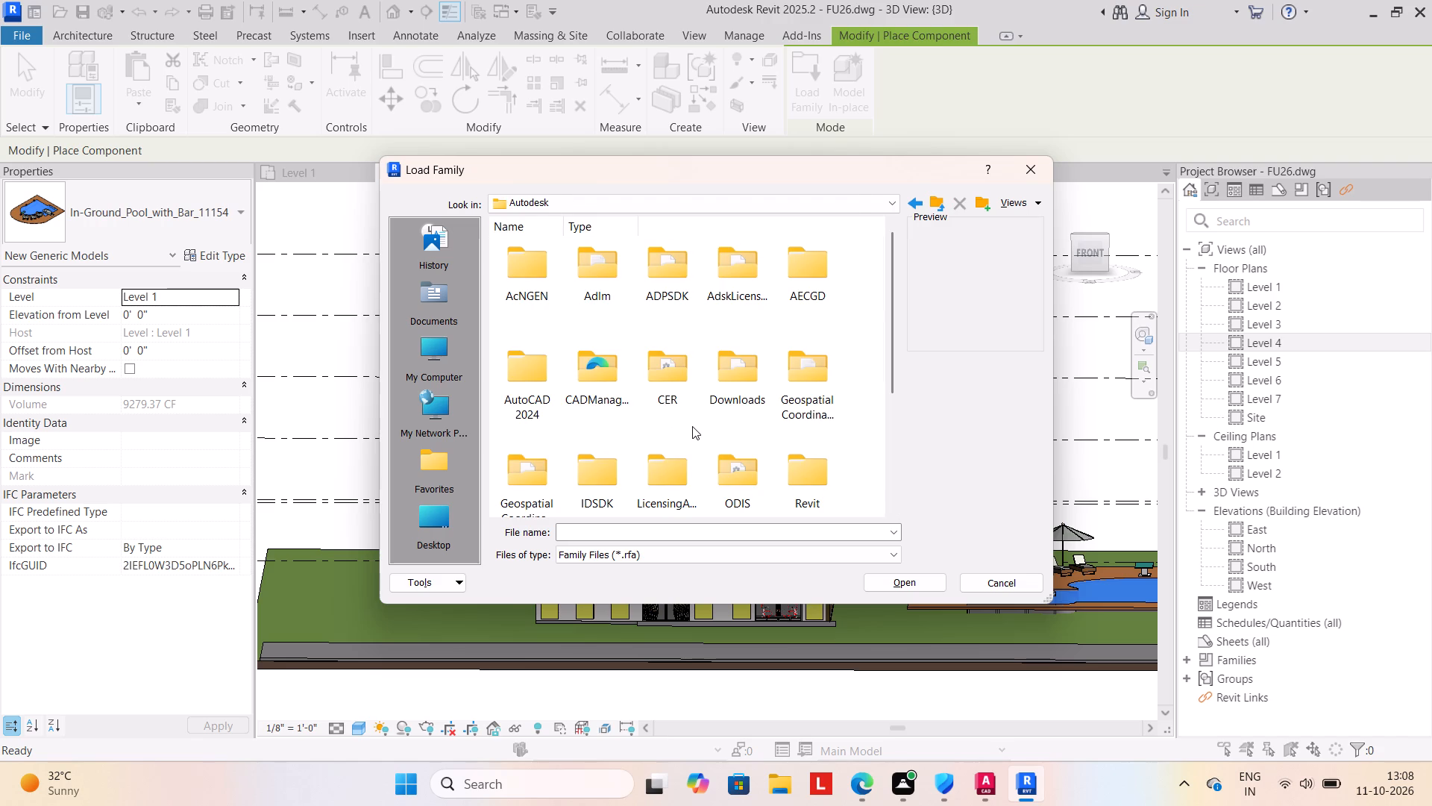
scroll(719, 416, "down", 3)
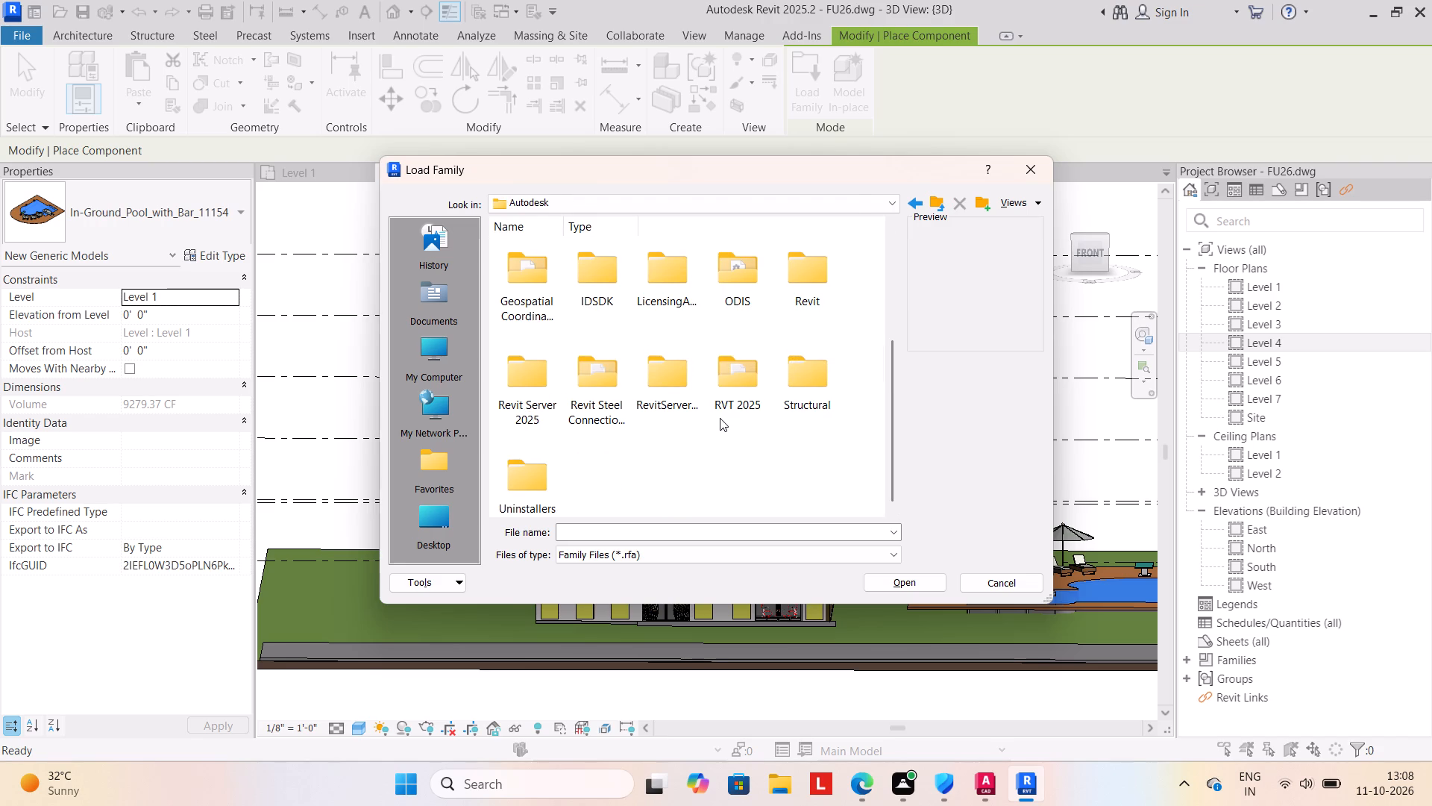
double_click(734, 388)
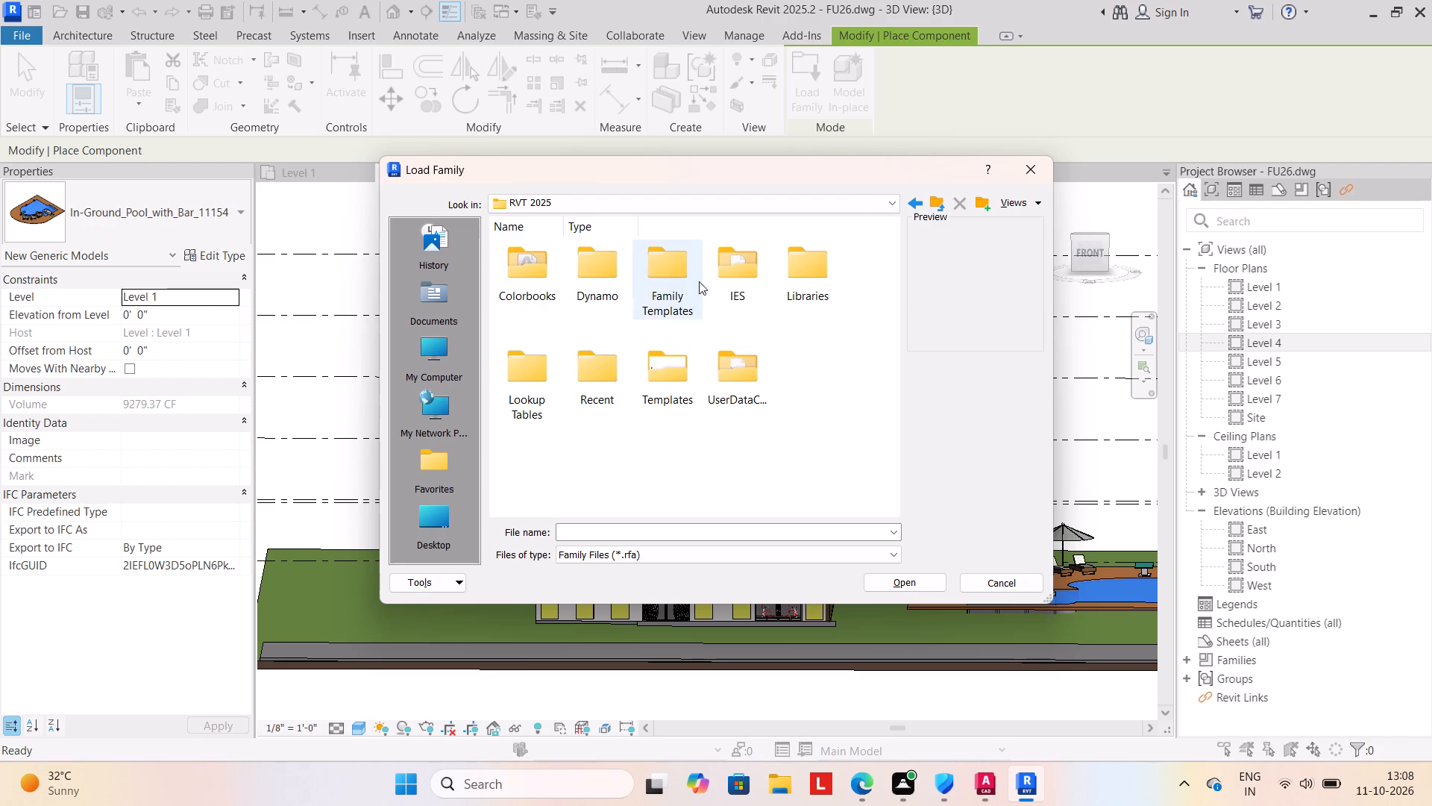
double_click(803, 271)
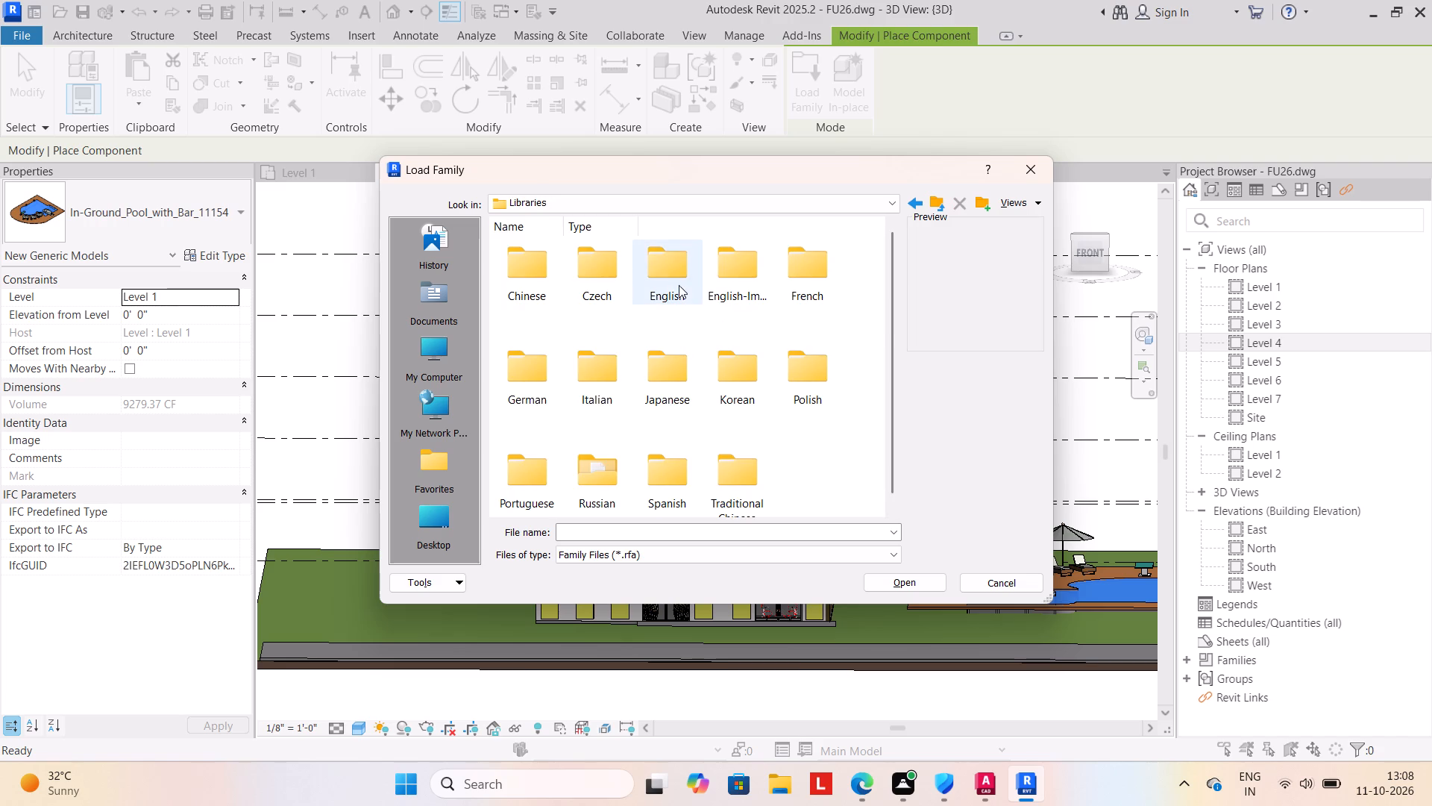
double_click(729, 276)
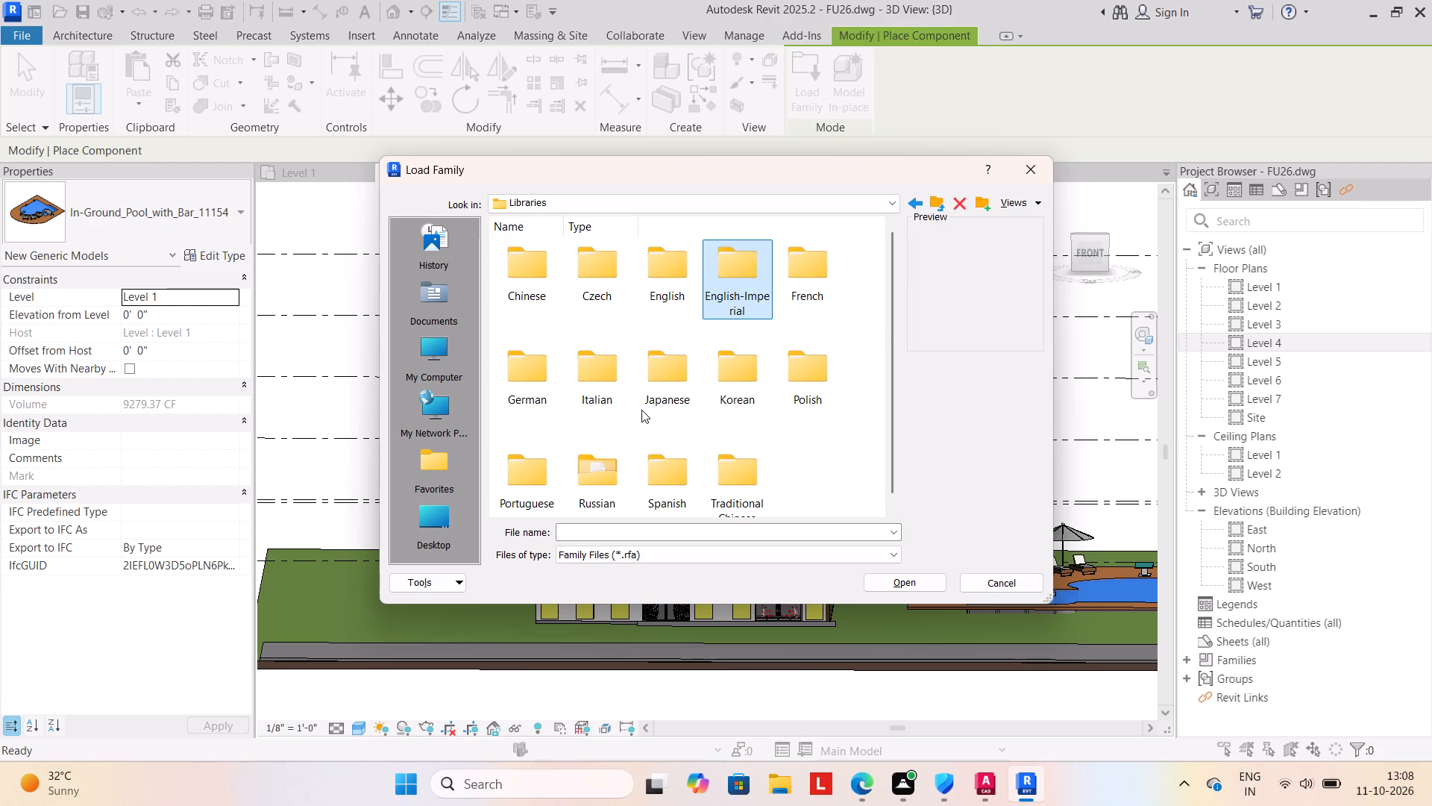
double_click(730, 286)
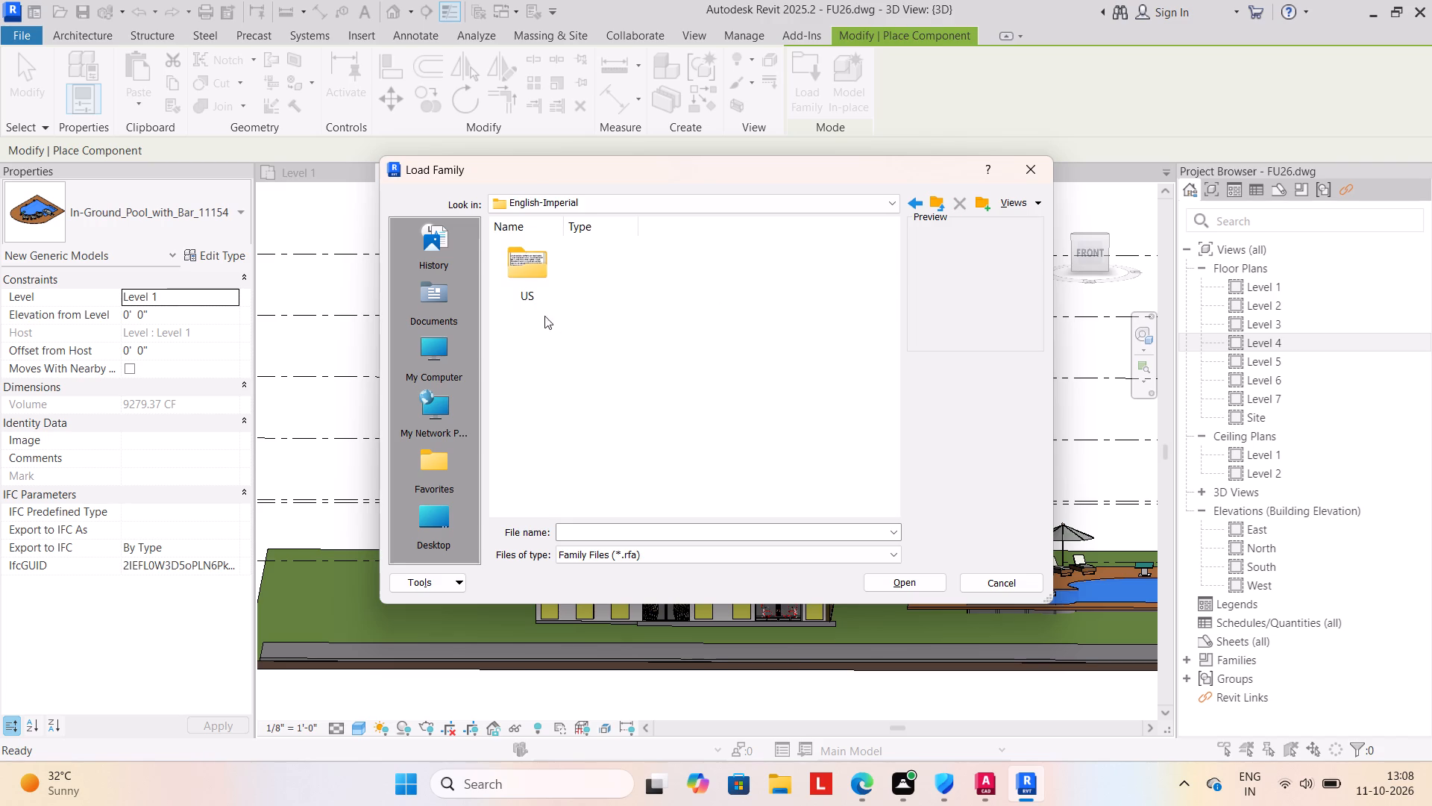
double_click(531, 276)
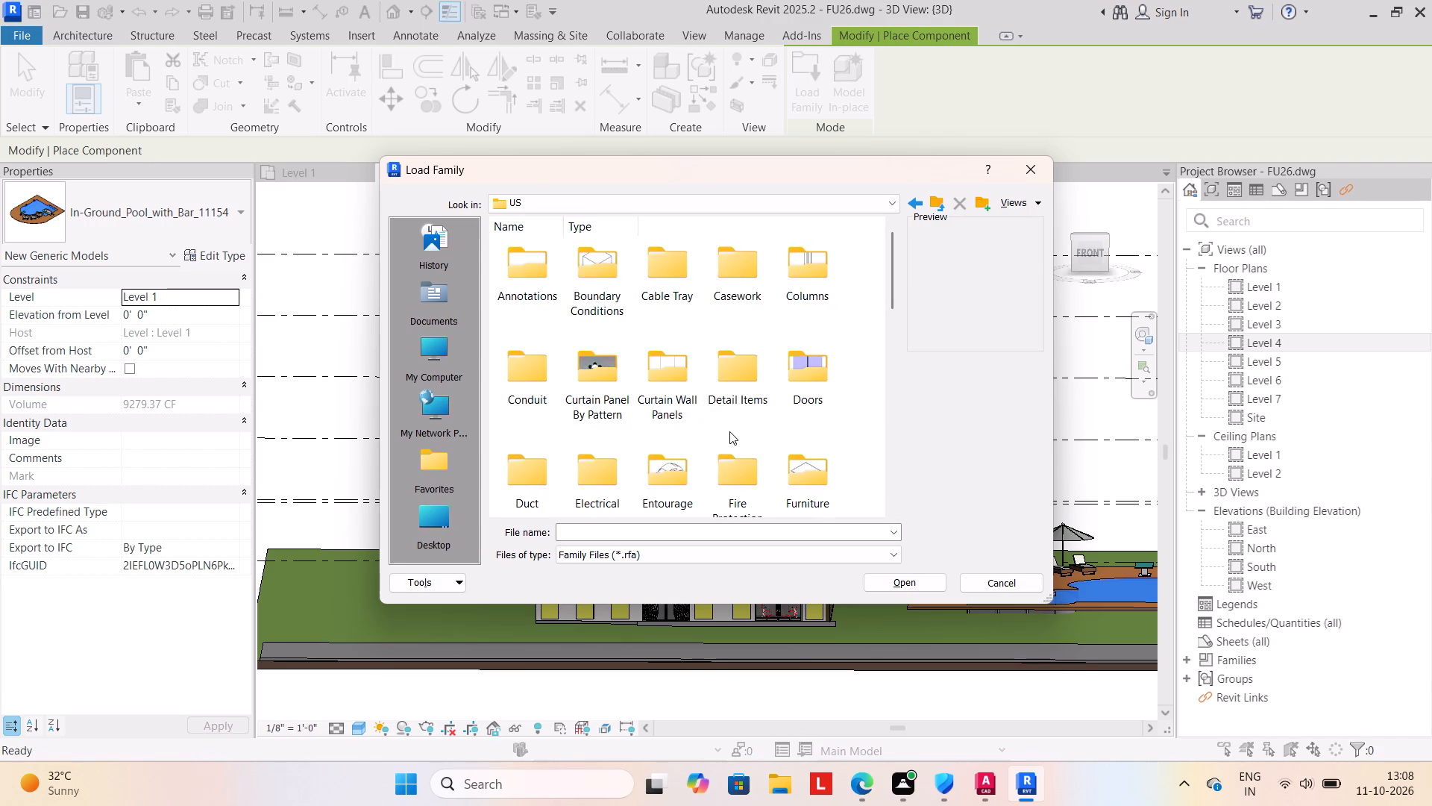
Load the straight Direction Arrows family from the library's Site > Parking folder.
scroll(738, 440, "down", 3)
double_click(666, 337)
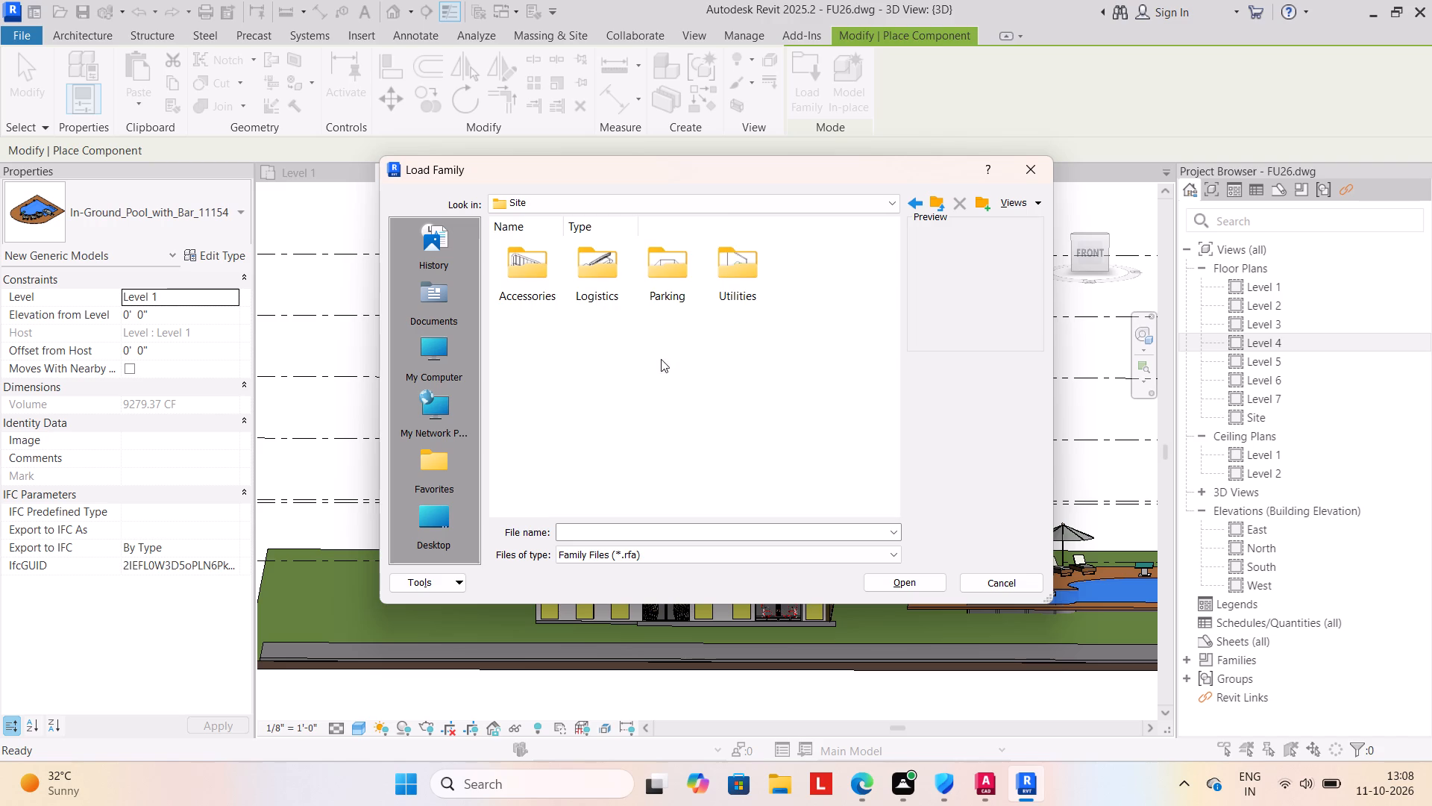
double_click(661, 275)
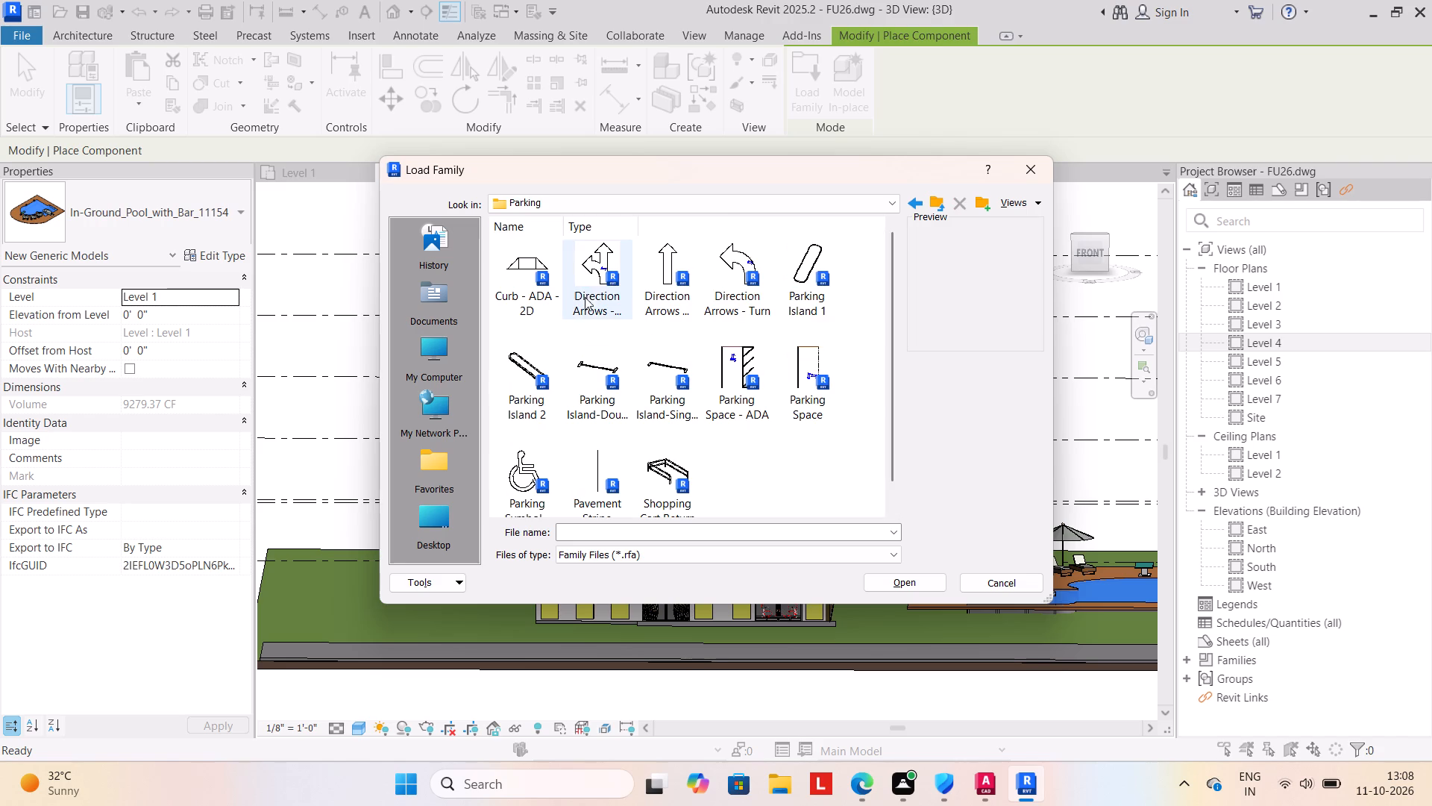
left_click(666, 266)
left_click(894, 584)
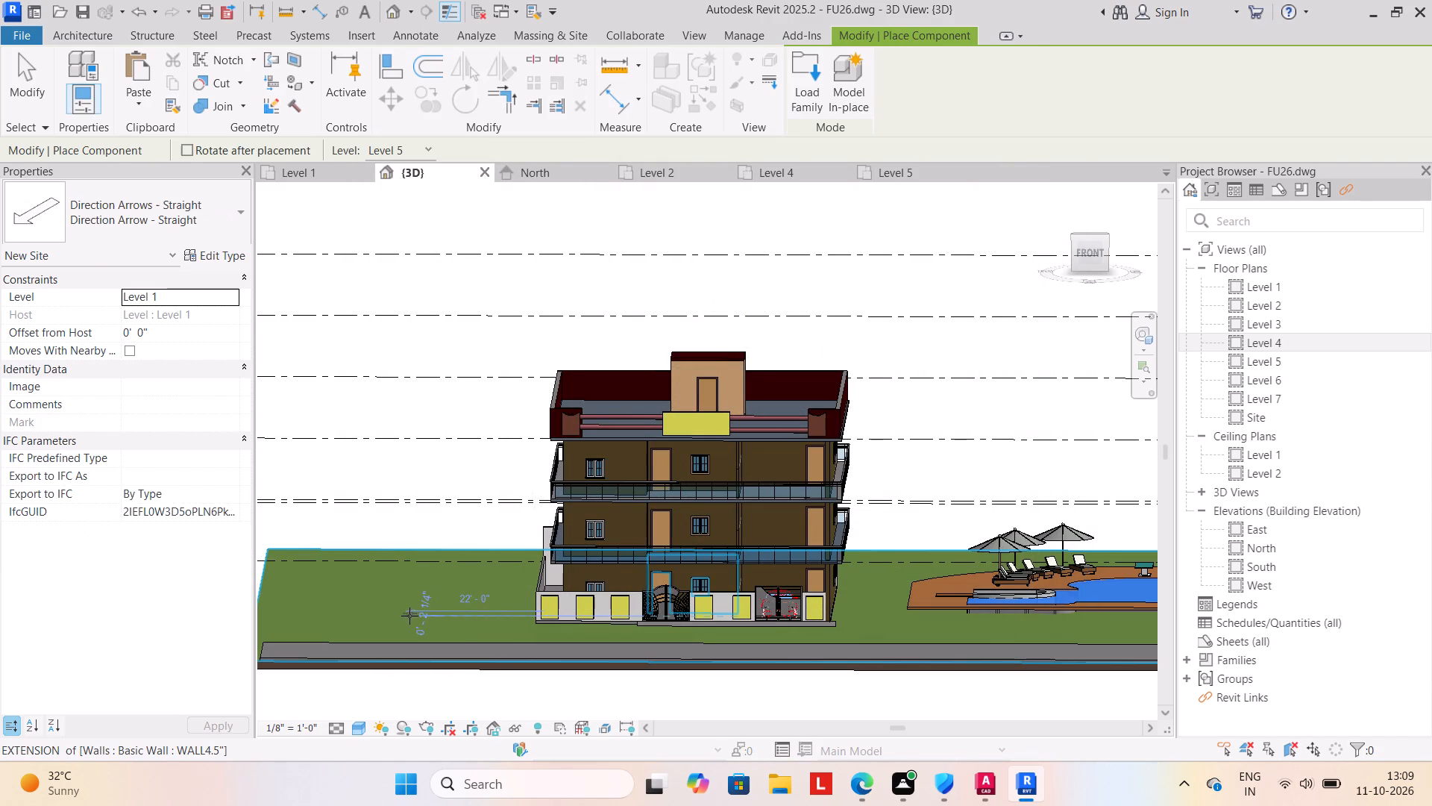
Place one straight direction arrow on the grass about 22' from the boundary wall's near corner.
left_click(409, 616)
scroll(413, 612, "up", 4)
key("Escape")
key("Escape")
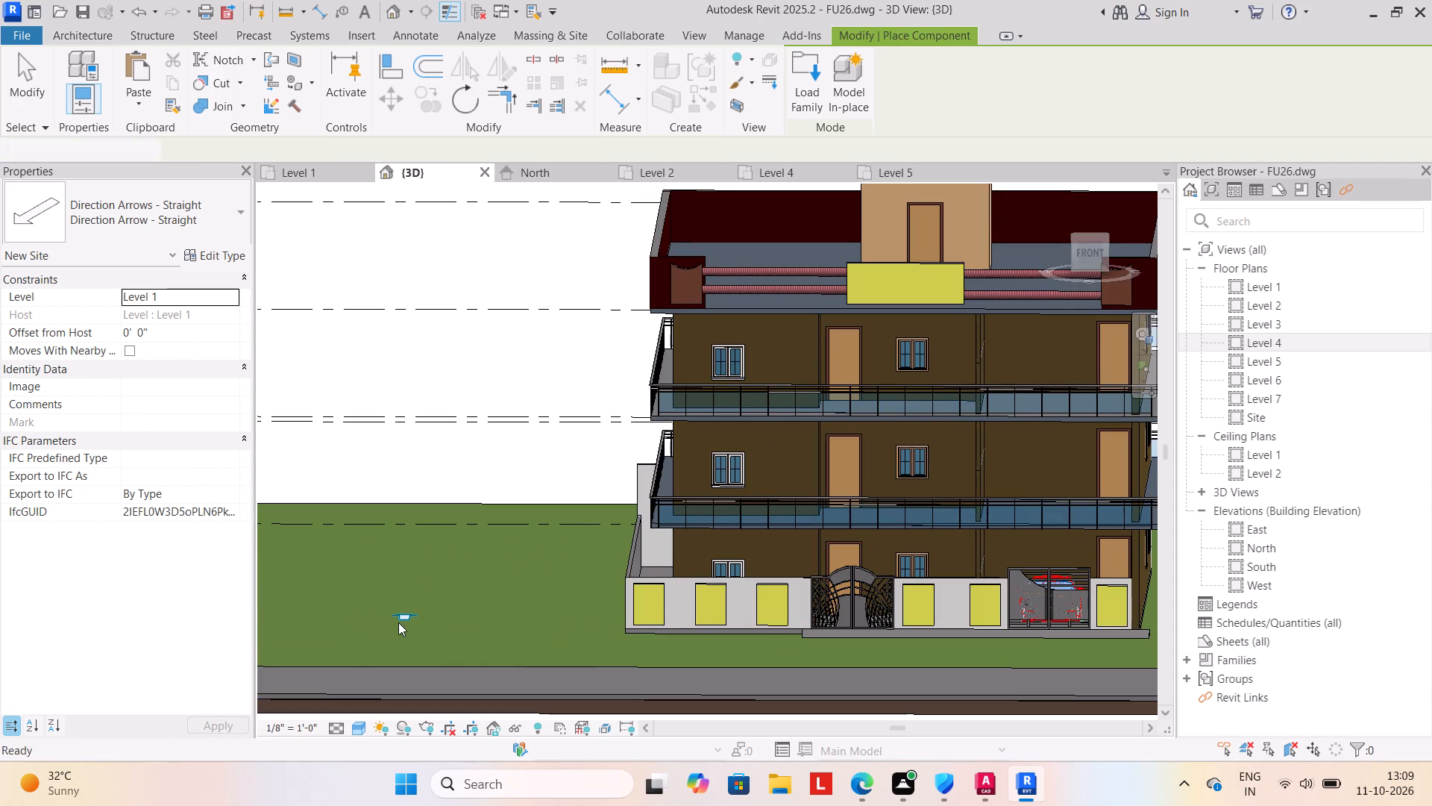
Set the grass direction arrow's level to Level 1.
left_click(403, 620)
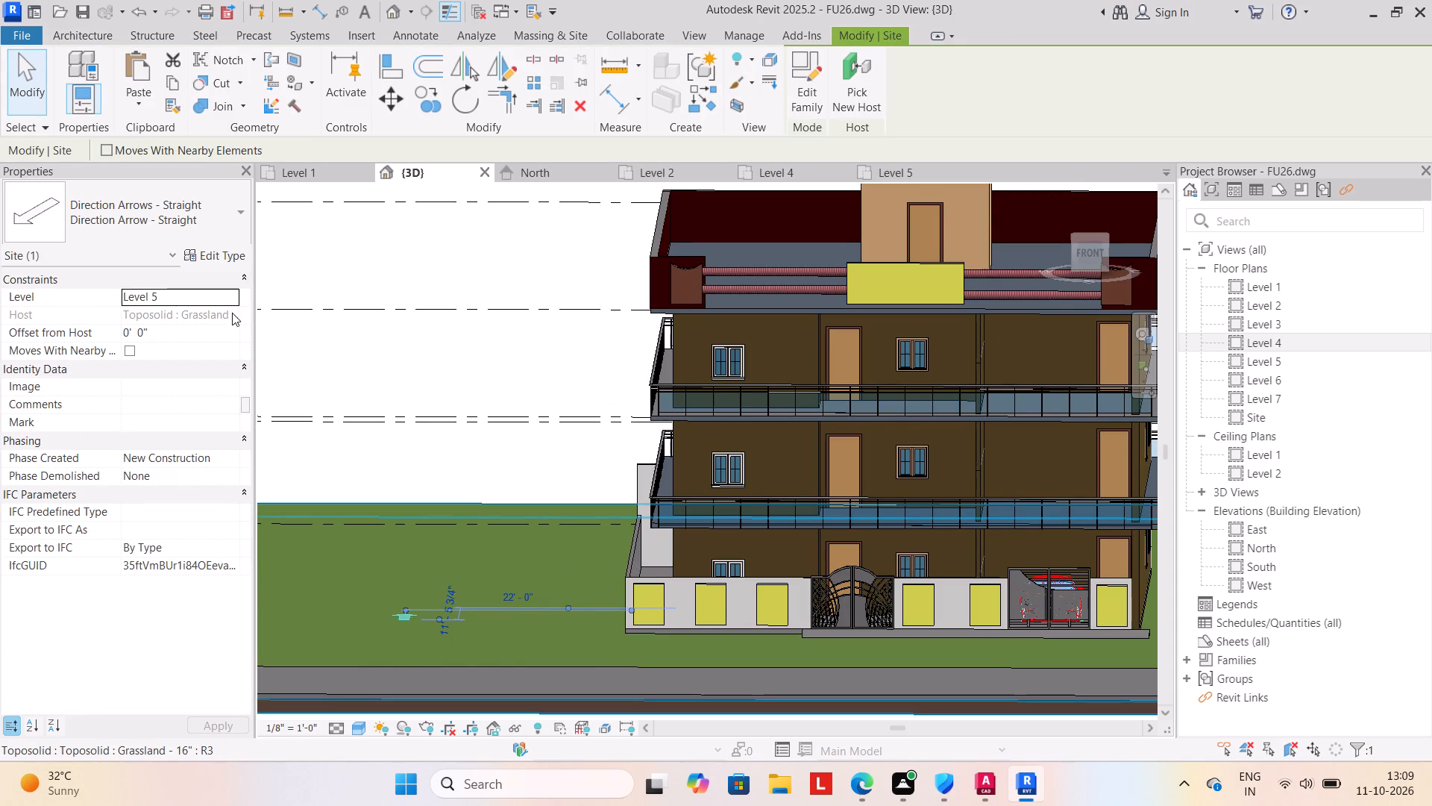
left_click(236, 296)
scroll(193, 322, "up", 3)
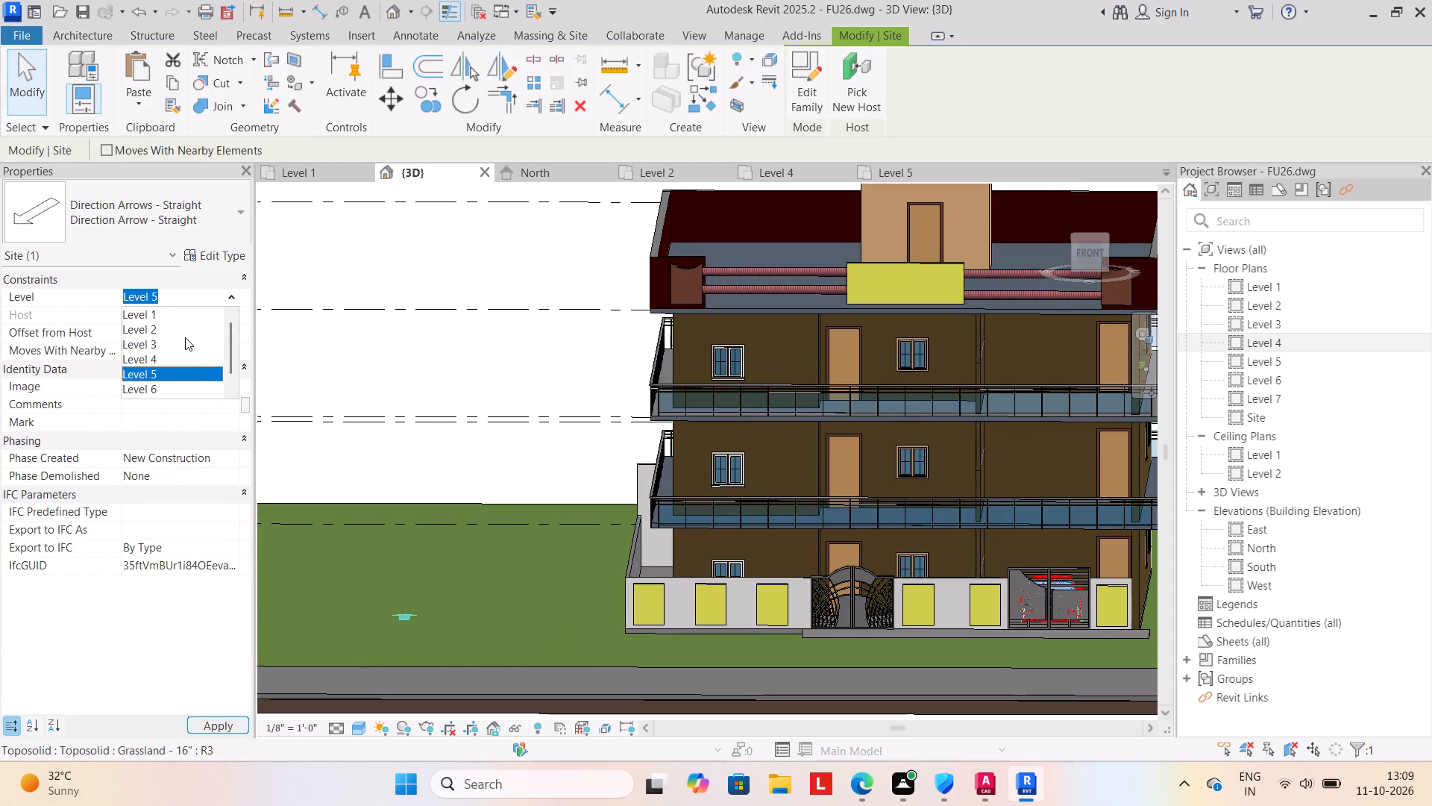
left_click(185, 316)
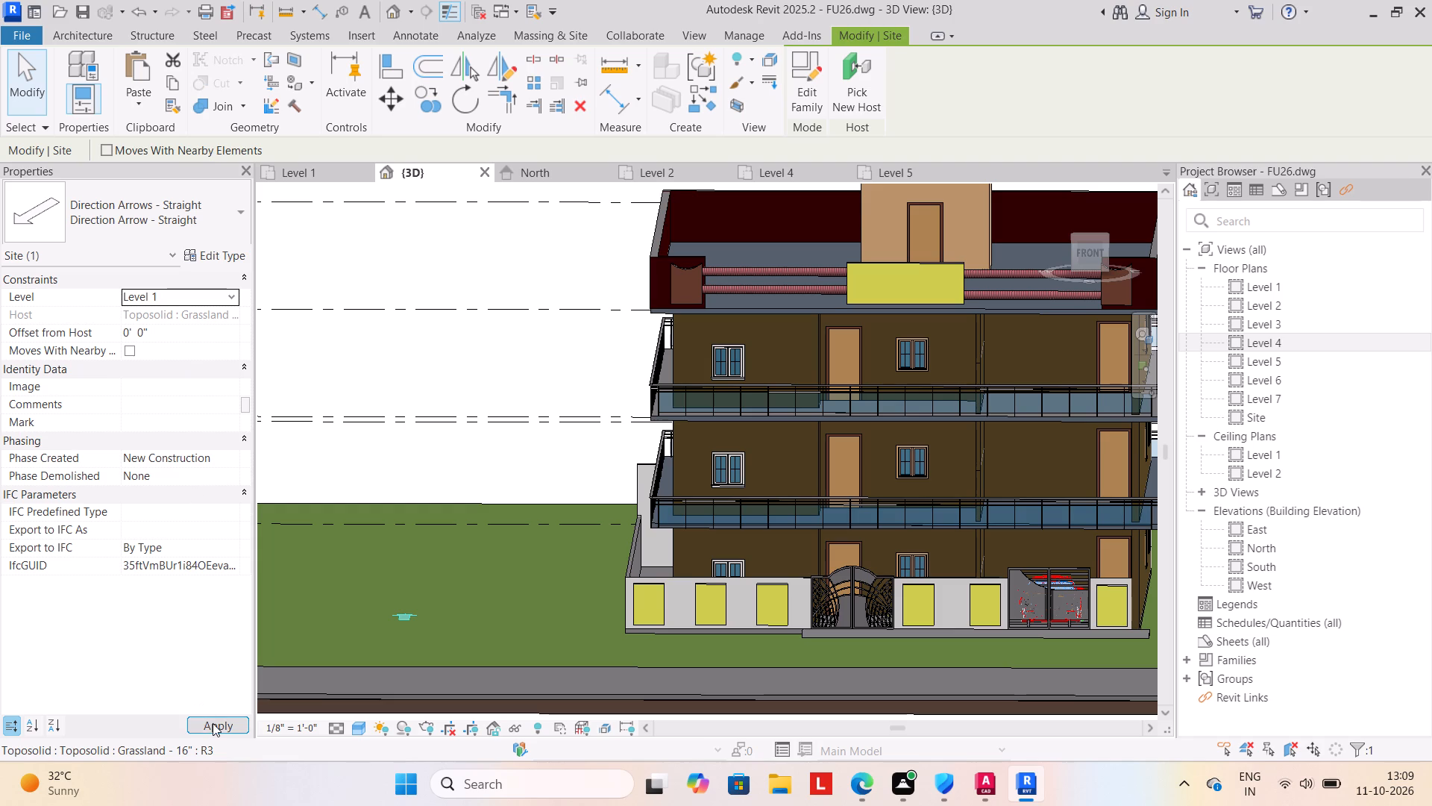
left_click(213, 723)
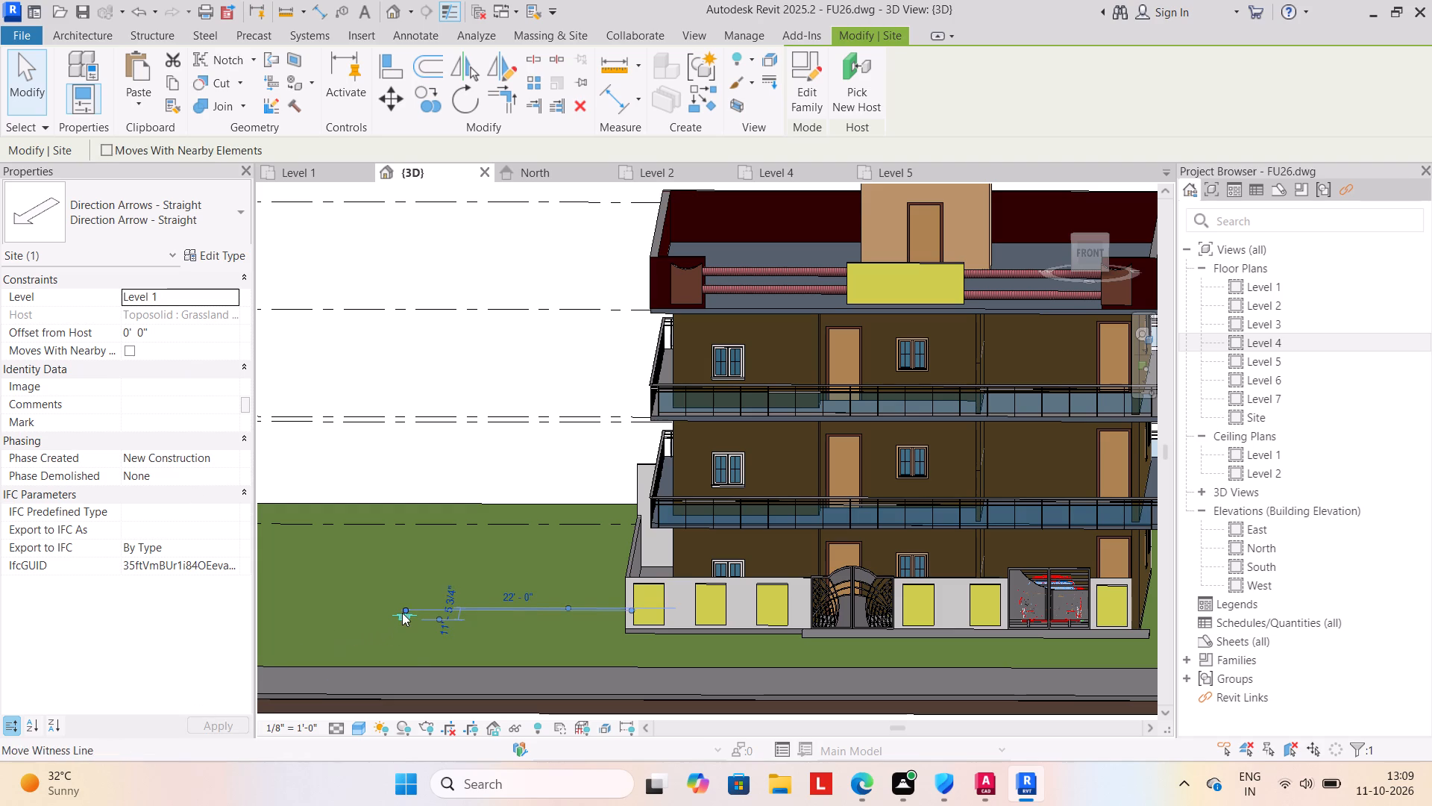
left_click(402, 613)
key("Escape")
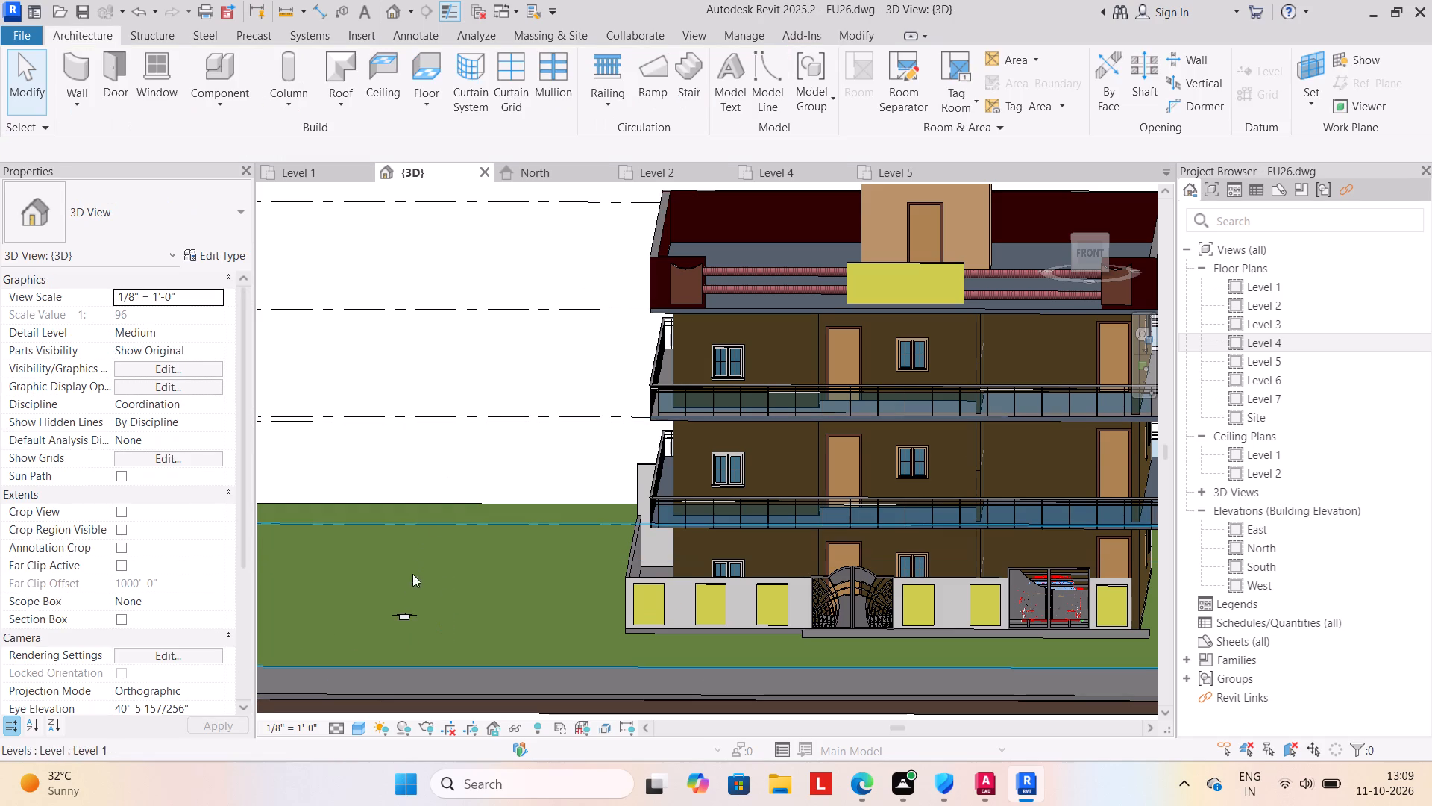
Copy the direction arrow from the grass straight forward onto the front road.
left_click(406, 613)
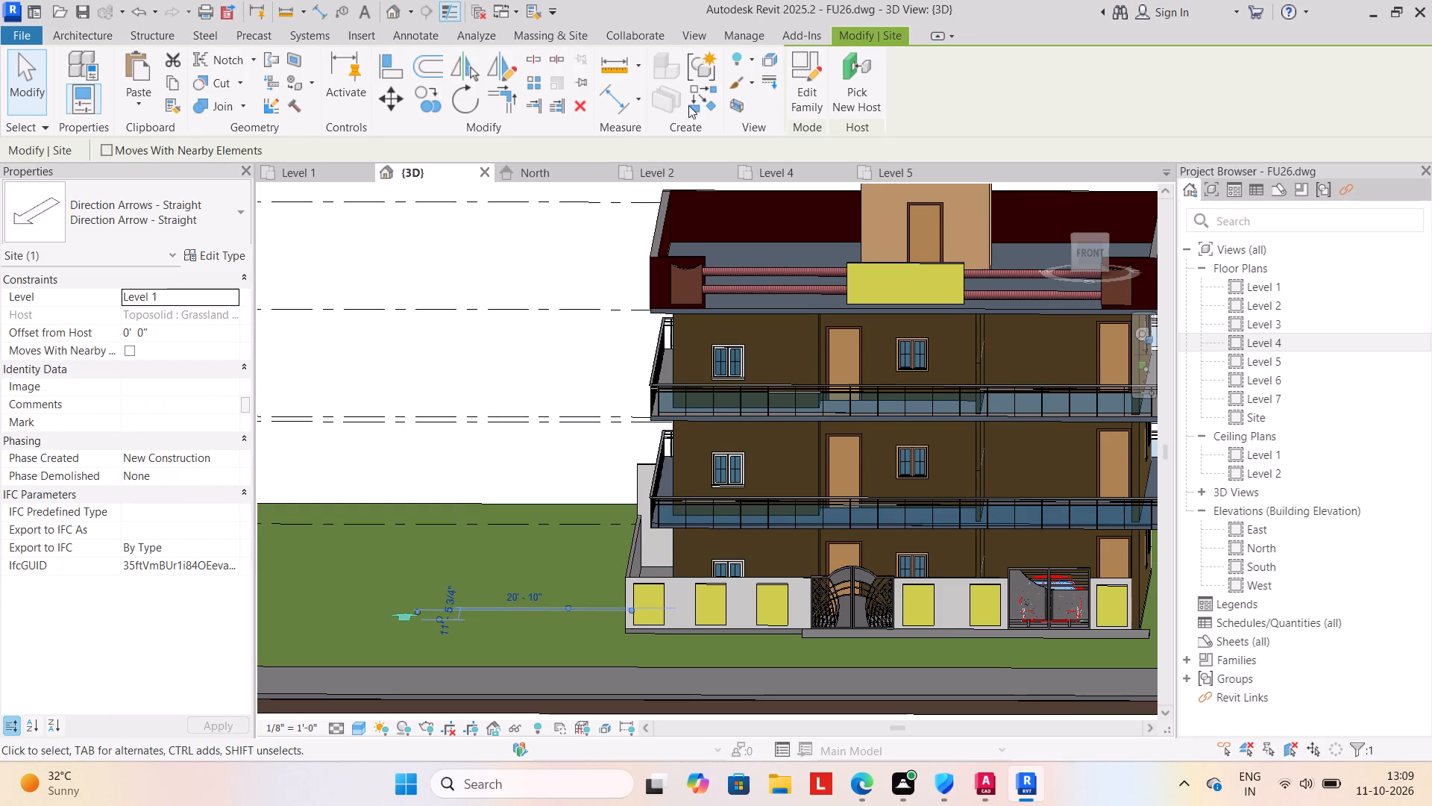
left_click(423, 94)
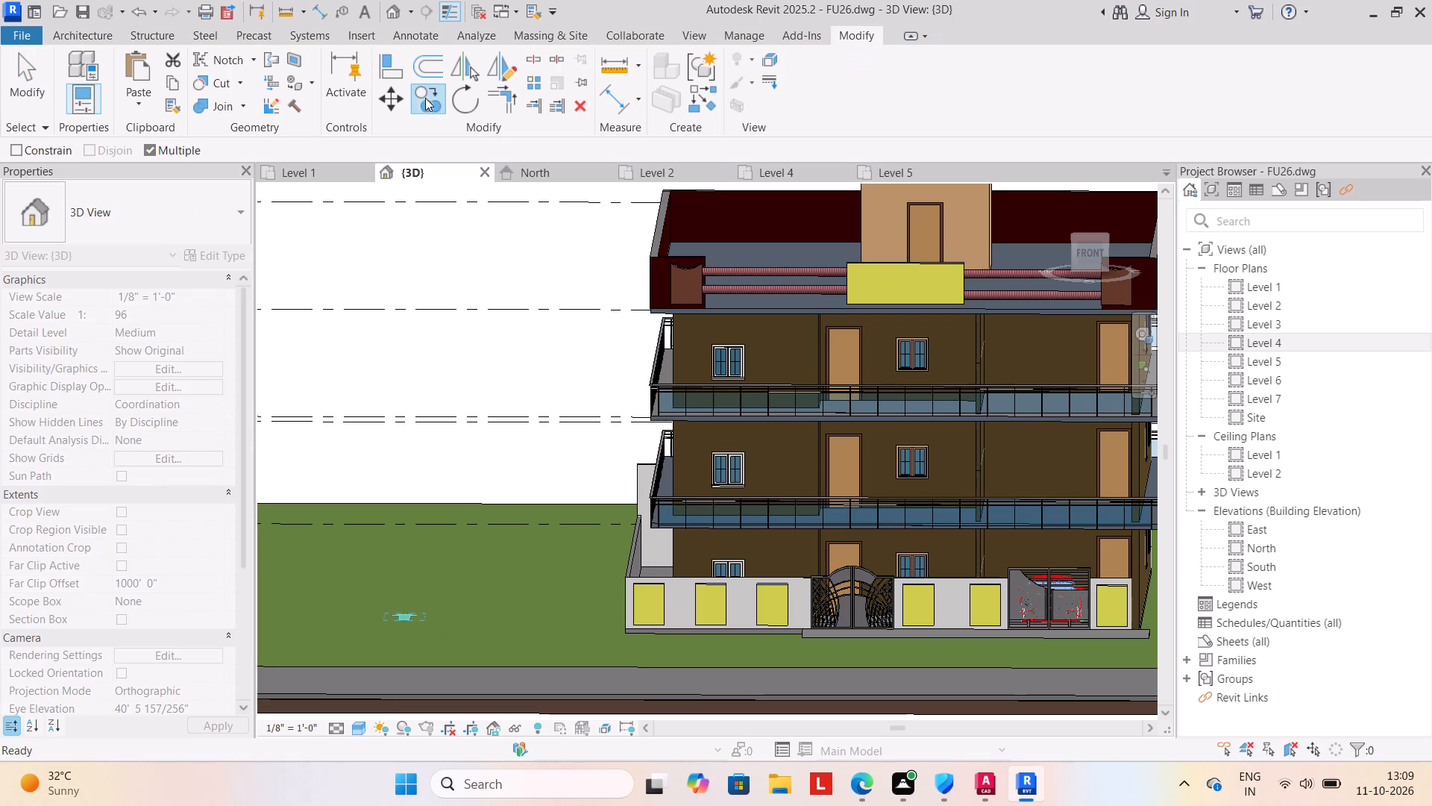
left_click_drag(401, 614, 401, 623)
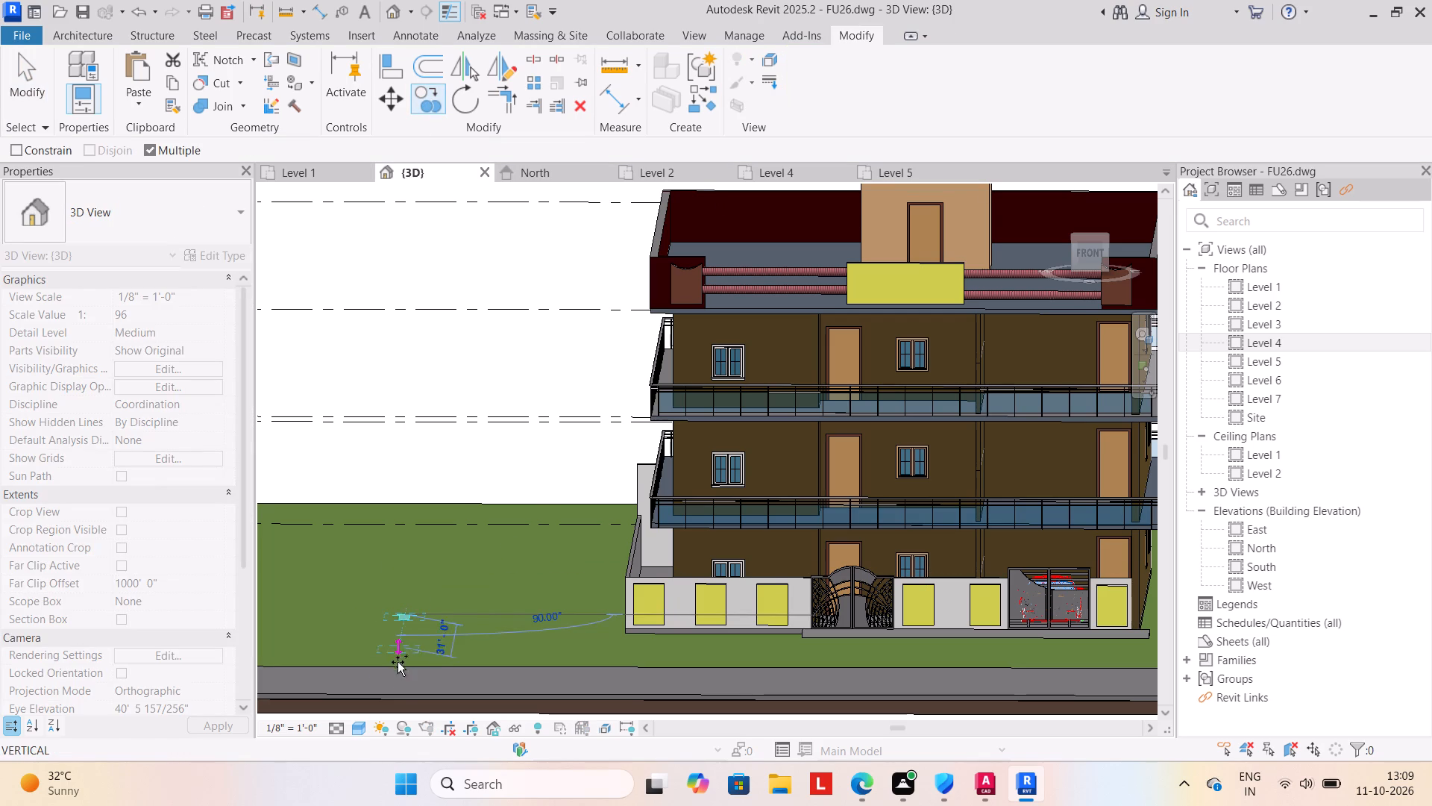
left_click(395, 679)
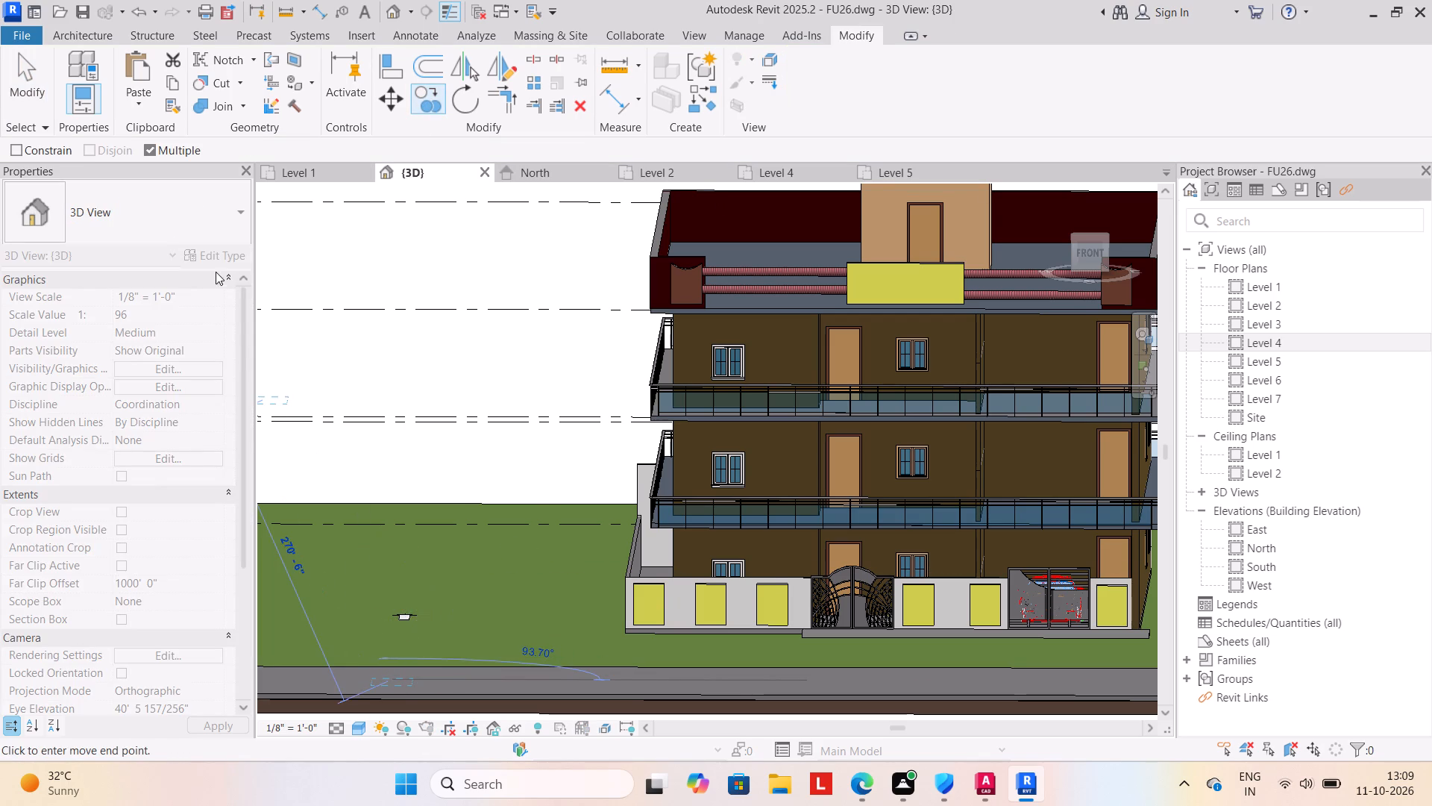
key("Escape")
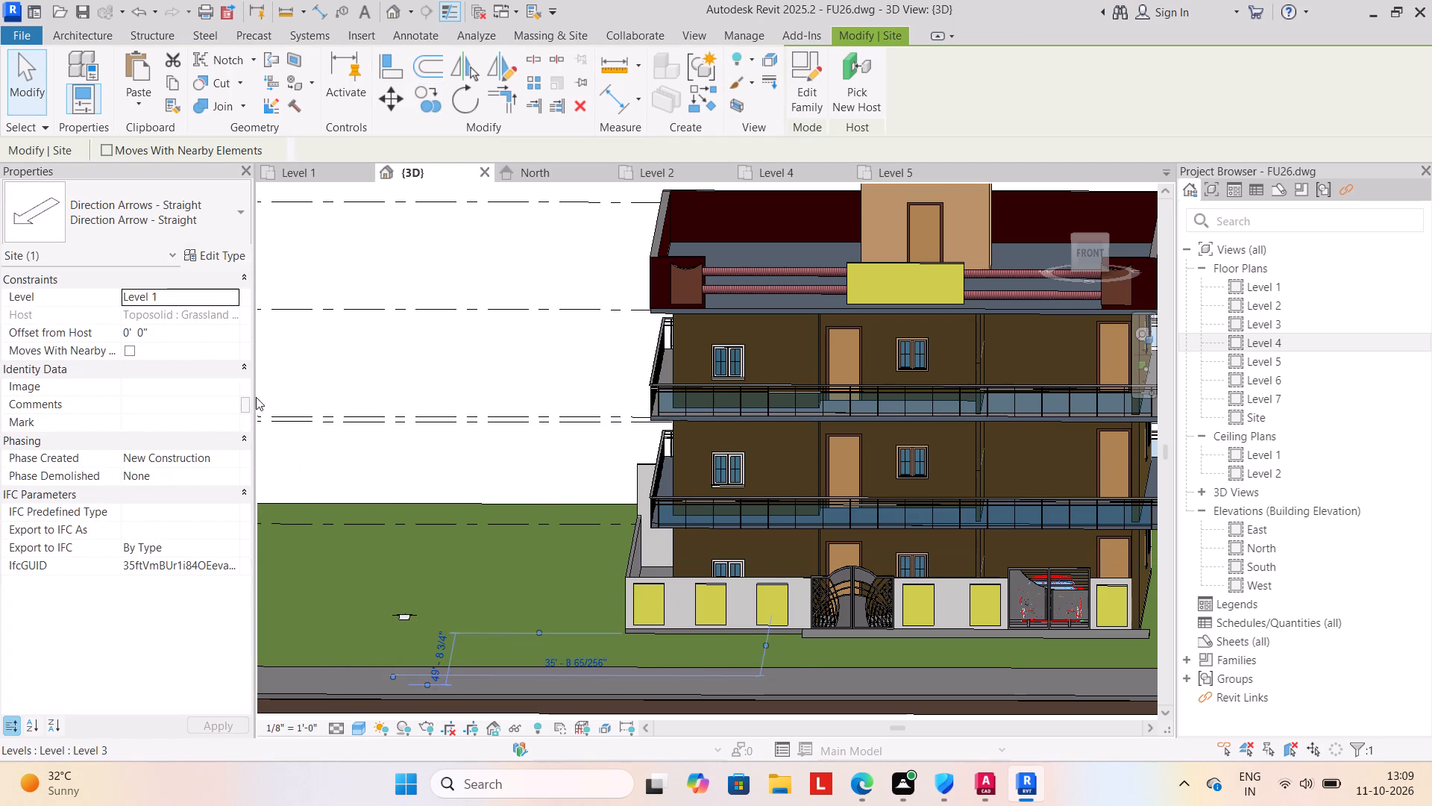
Set the copied road arrow's offset from host to 1'.
left_click(196, 332)
type("1'")
key("Return")
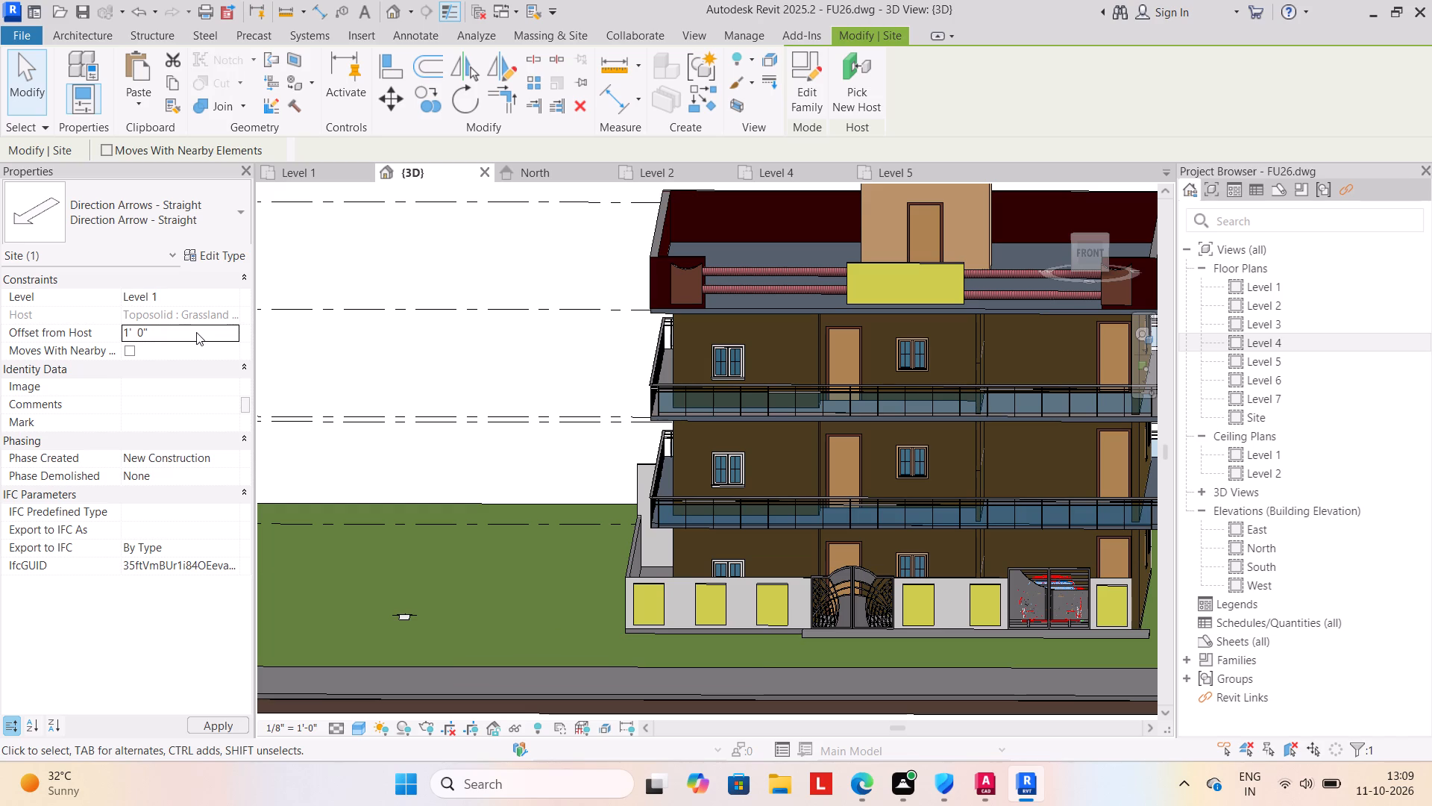
left_click_drag(409, 679, 409, 686)
Delete the original direction arrow on the grass.
left_click(406, 614)
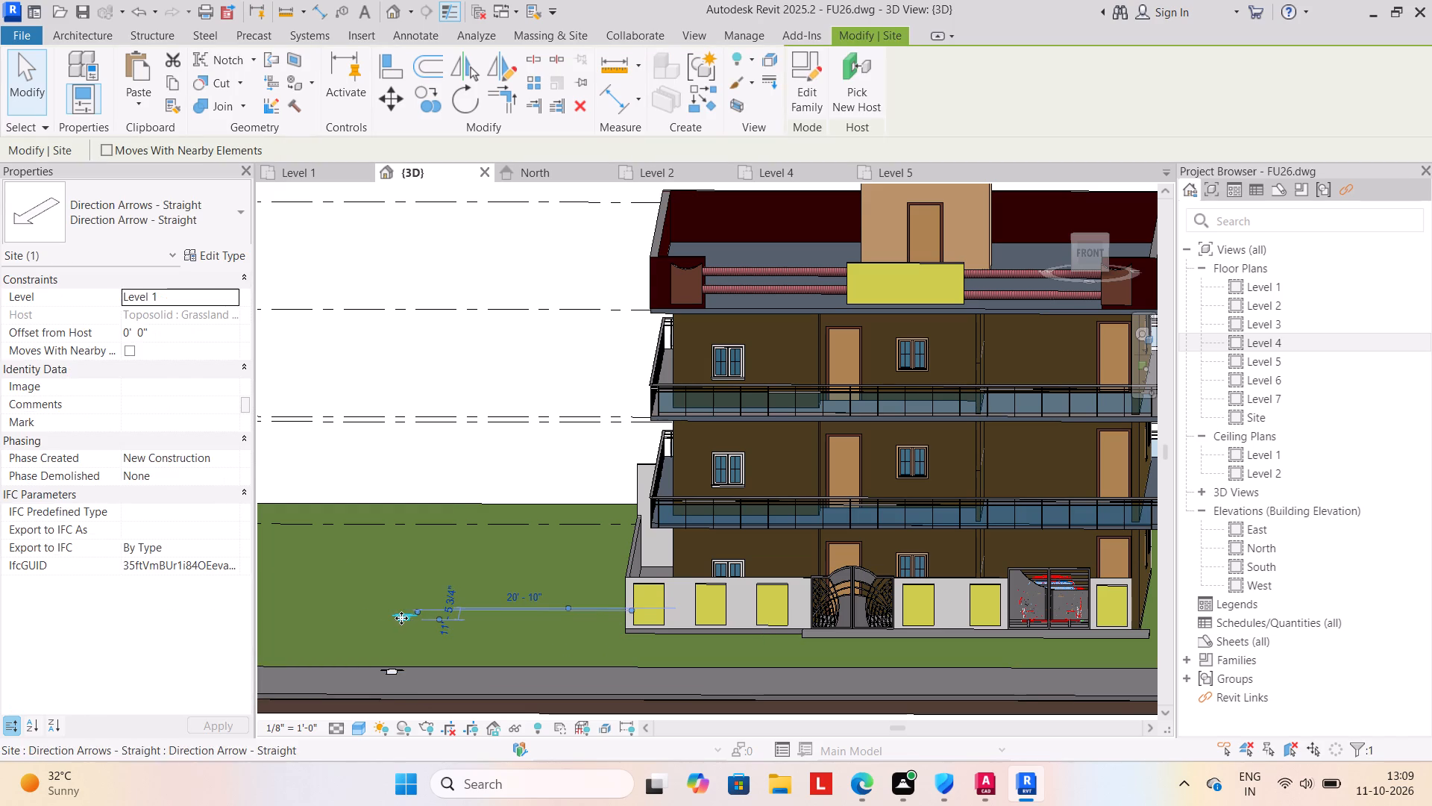
key("Delete")
Nudge the direction arrow on the front road slightly toward the building side and farther out toward the road's outer edge.
scroll(398, 693, "down", 1)
middle_click_drag(398, 693, 408, 637)
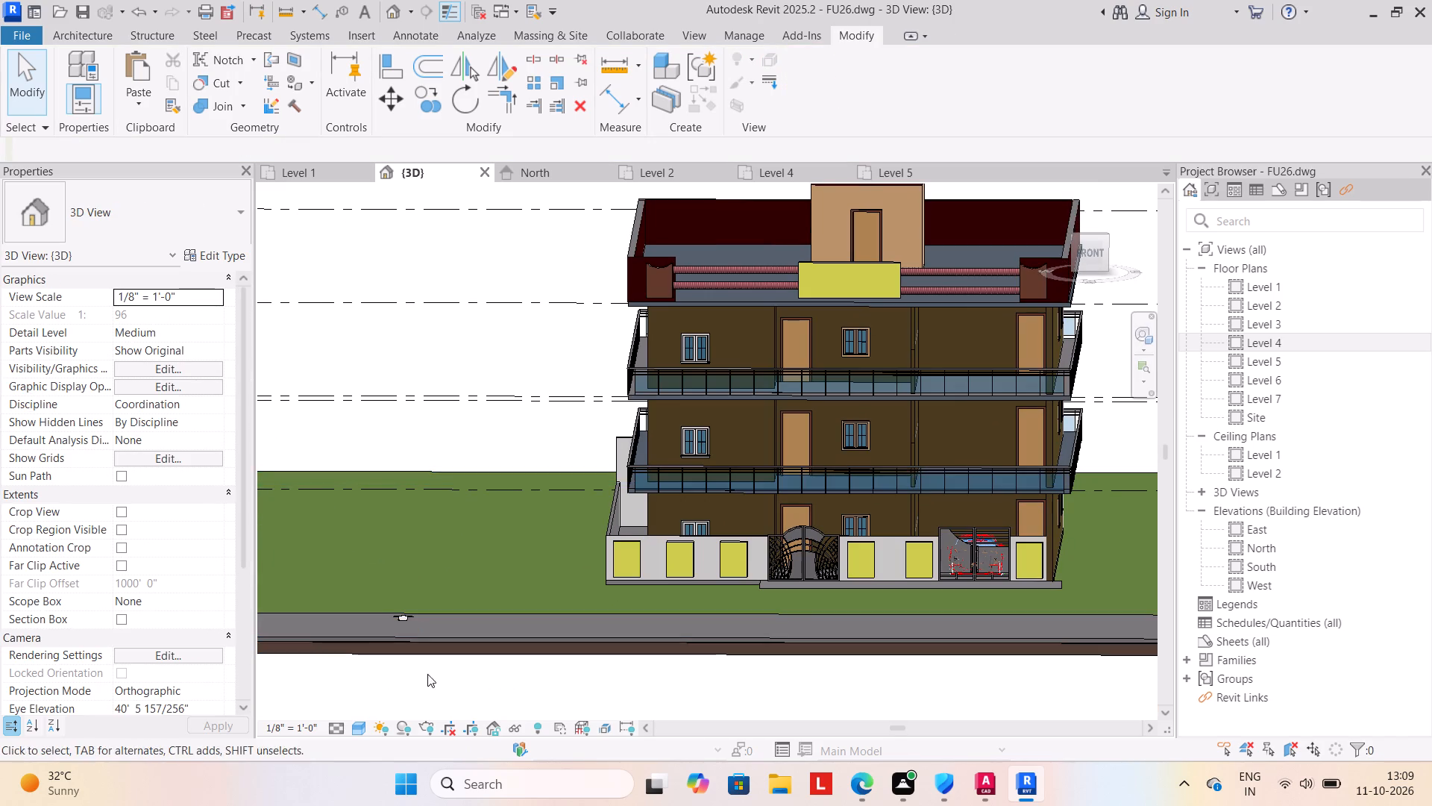
middle_click_drag(430, 675, 430, 710, "shift")
middle_click_drag(431, 706, 518, 610)
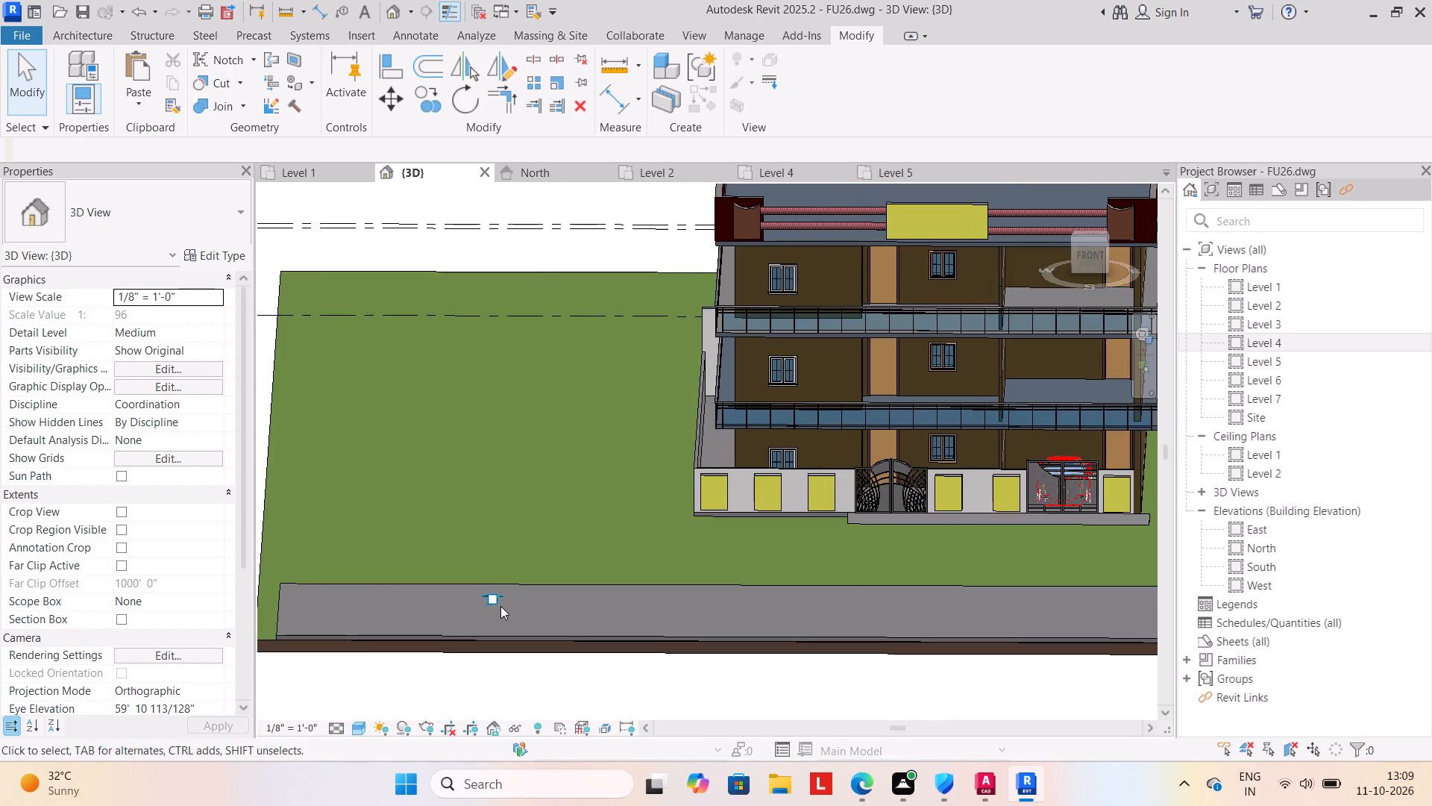
left_click(489, 599)
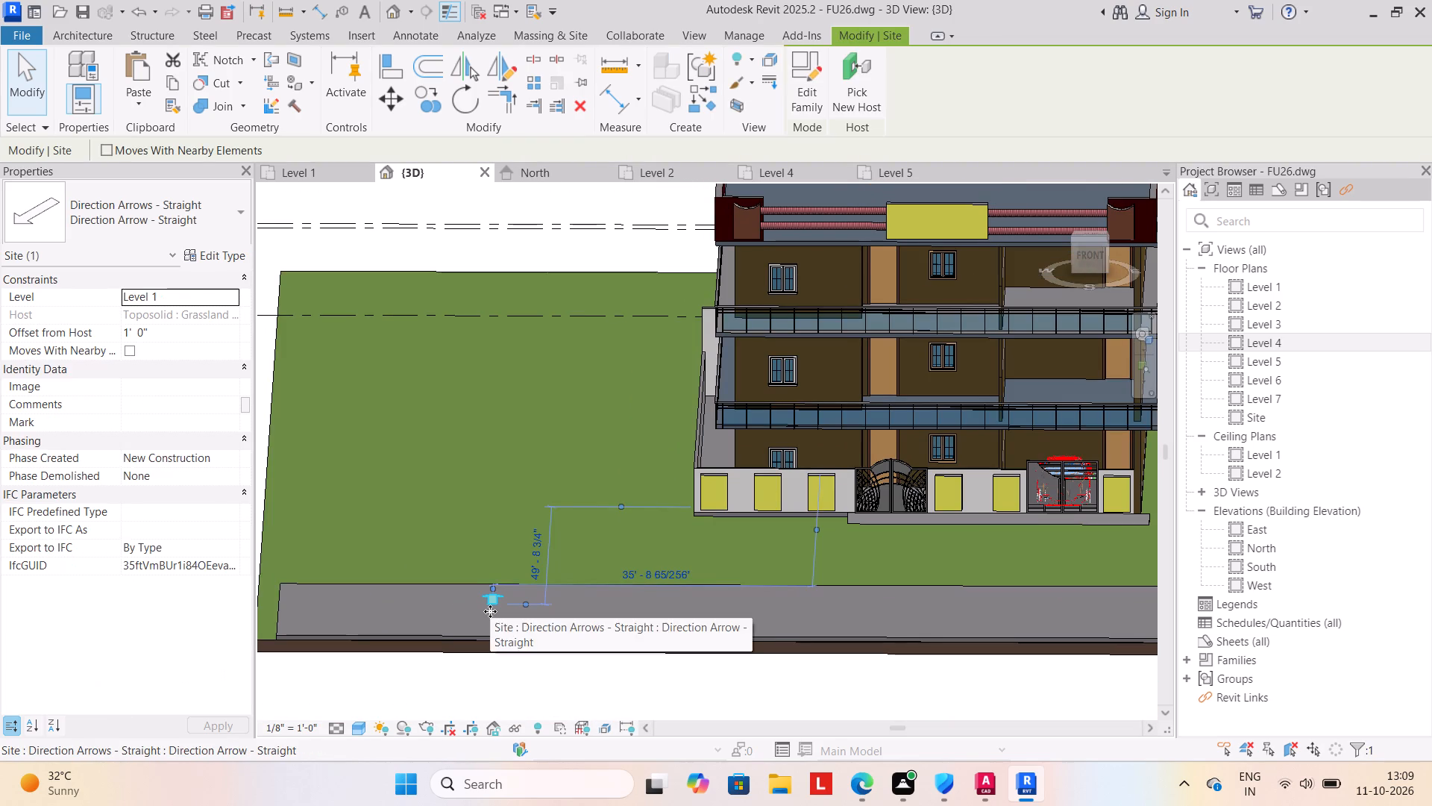
key("Right")
key("Right")
key("Down")
key("Down")
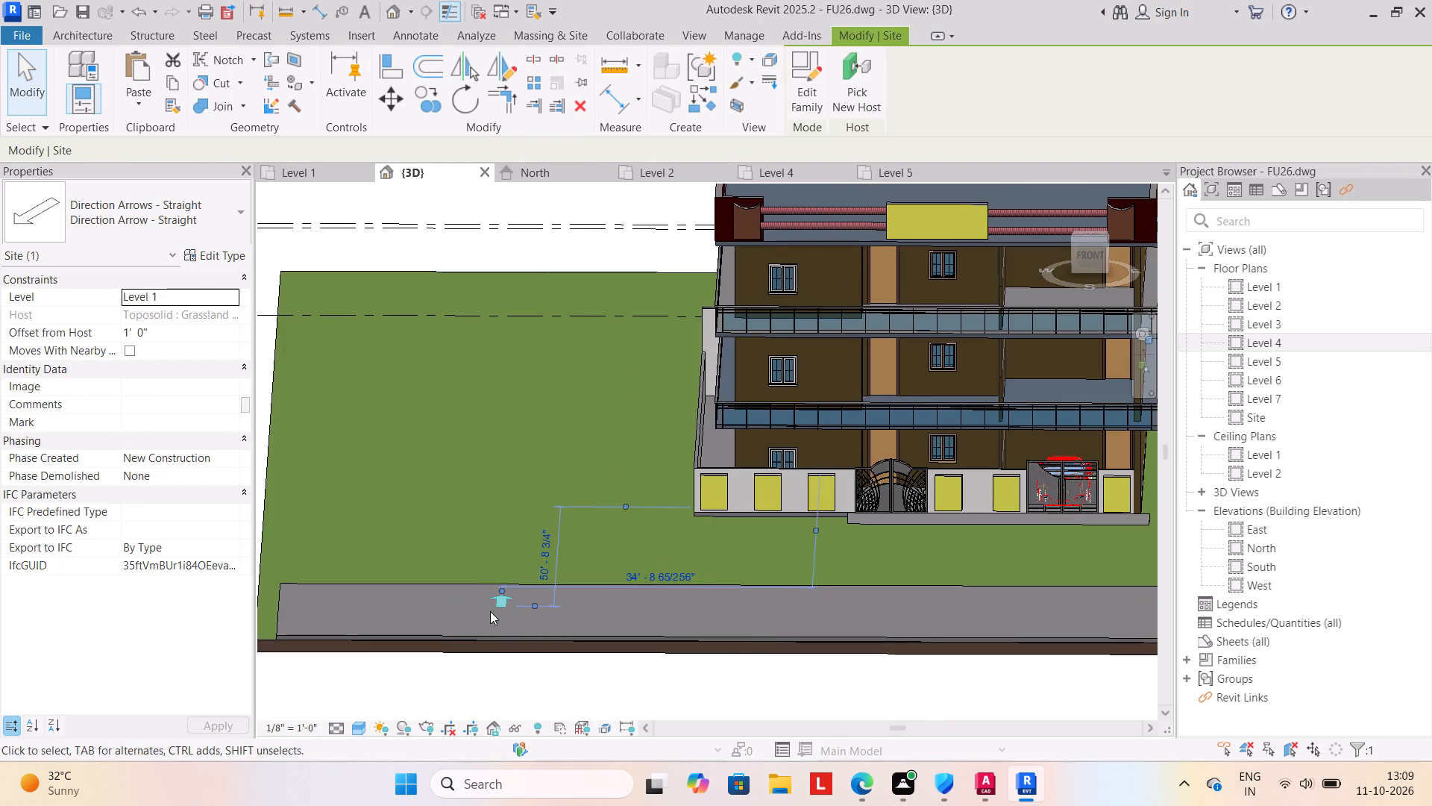
key("Down")
key("Down")
key("Down")
key("Down")
key("Down")
key("Down")
key("Down")
key("Down")
key("Down")
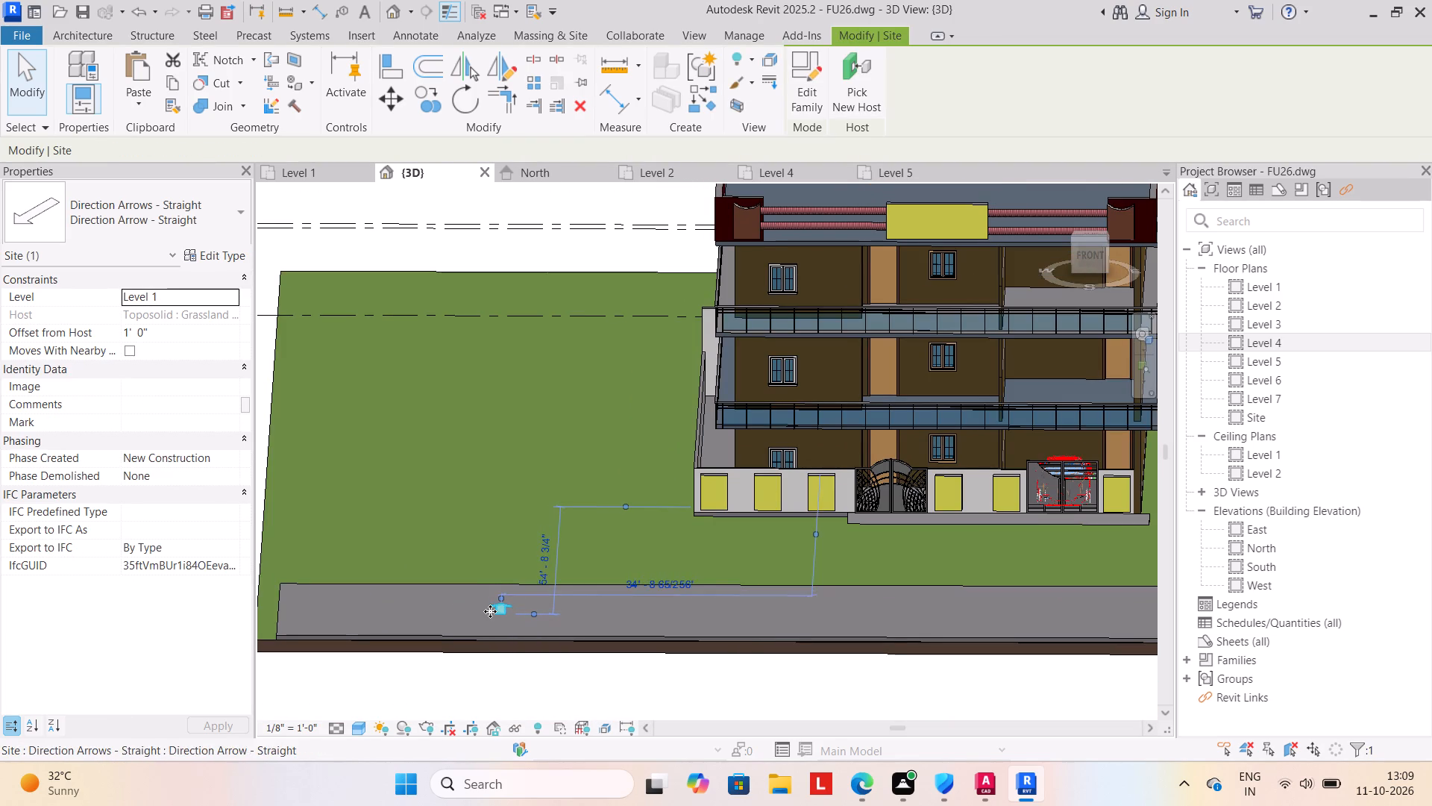
key("Down")
key("Down")
Rotate the road's direction arrow so it lies along the road and points toward the pool side.
key("space")
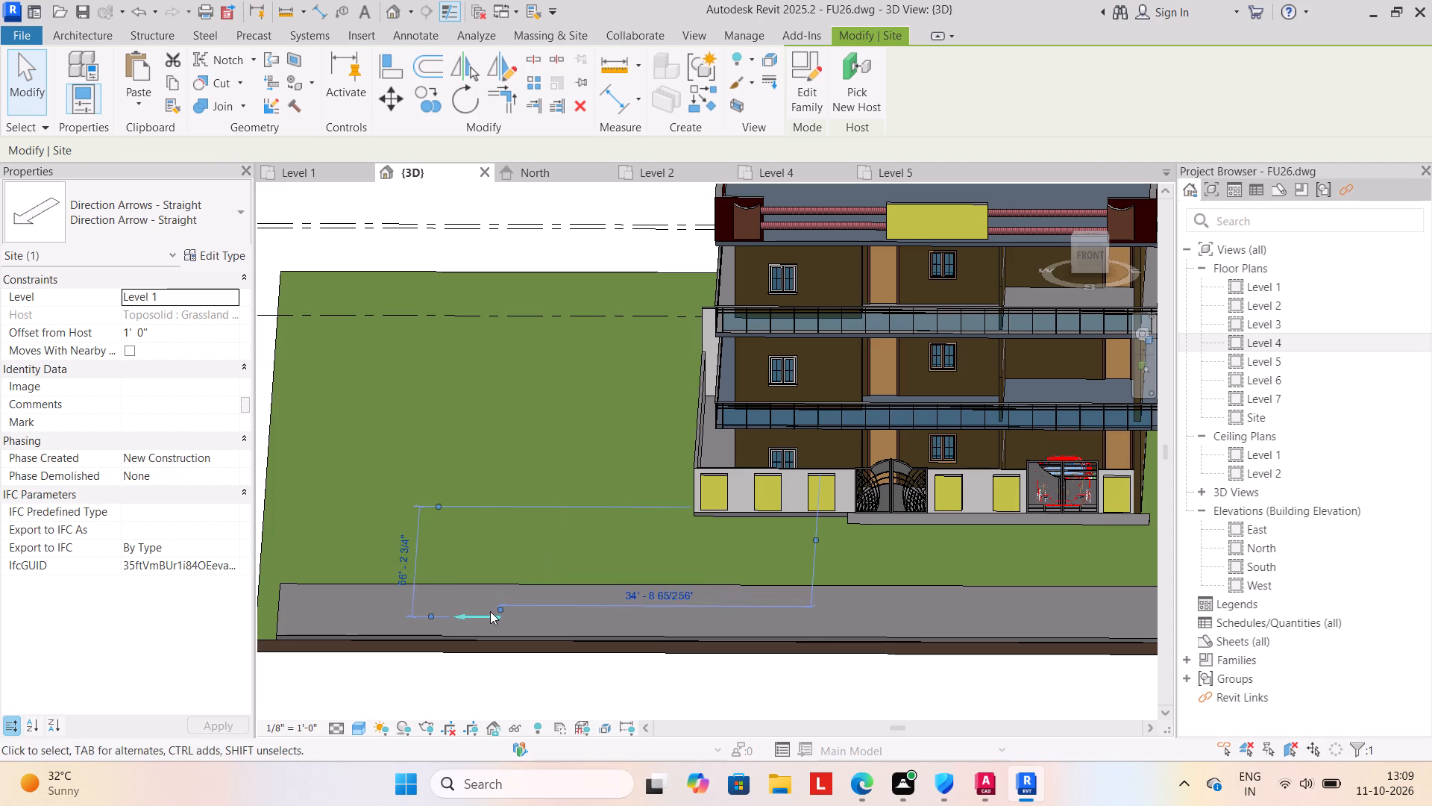
key("space")
key("space")
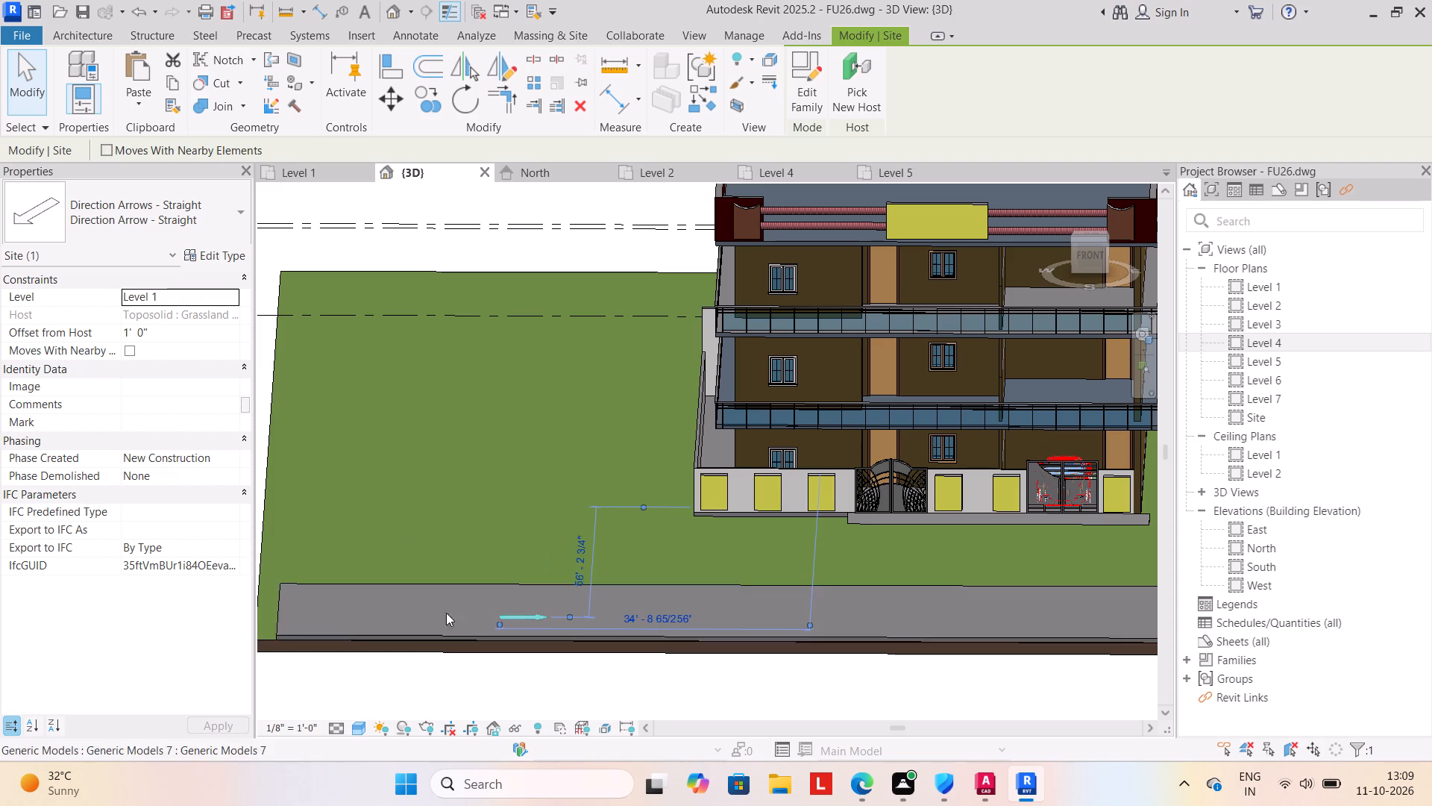
left_click(504, 543)
Nudge the rotated direction arrow about 2' back toward the building to sit within the road's width.
left_click(547, 618)
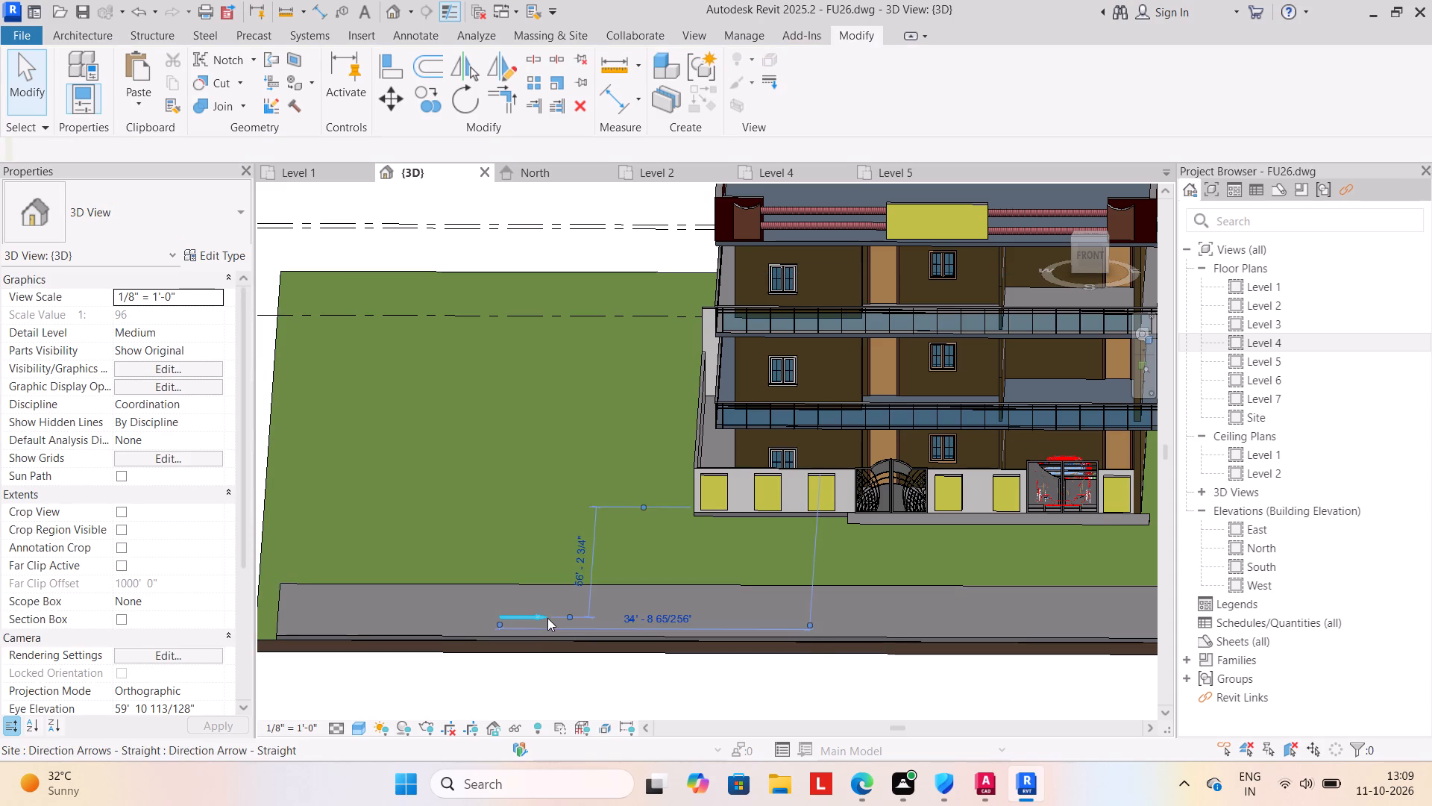
key("Up")
key("Up")
key("Up")
key("Up")
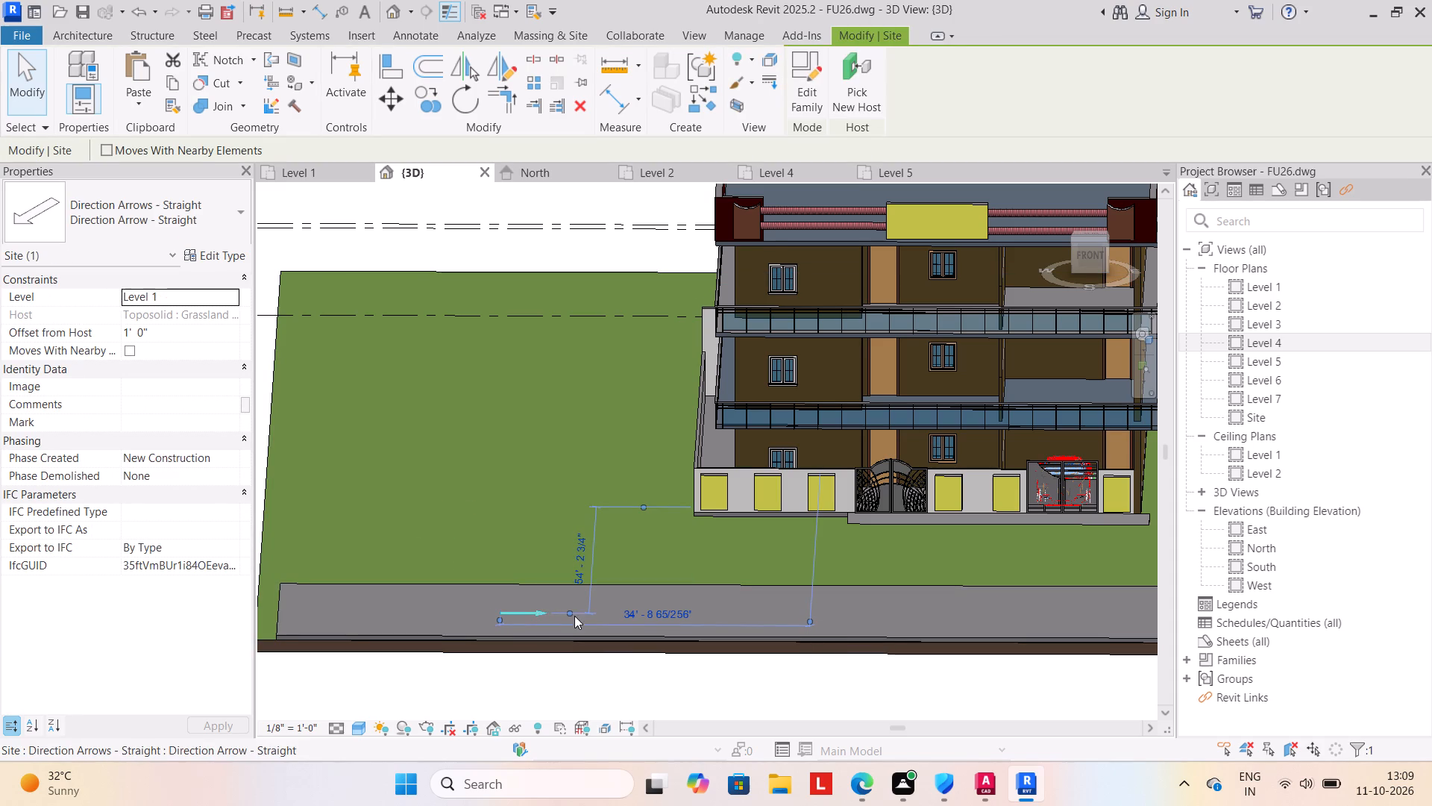
left_click(571, 672)
Copy the arrow with Multiple on: one near the road end away from the pool, three spaced along the road past the building.
left_click(519, 615)
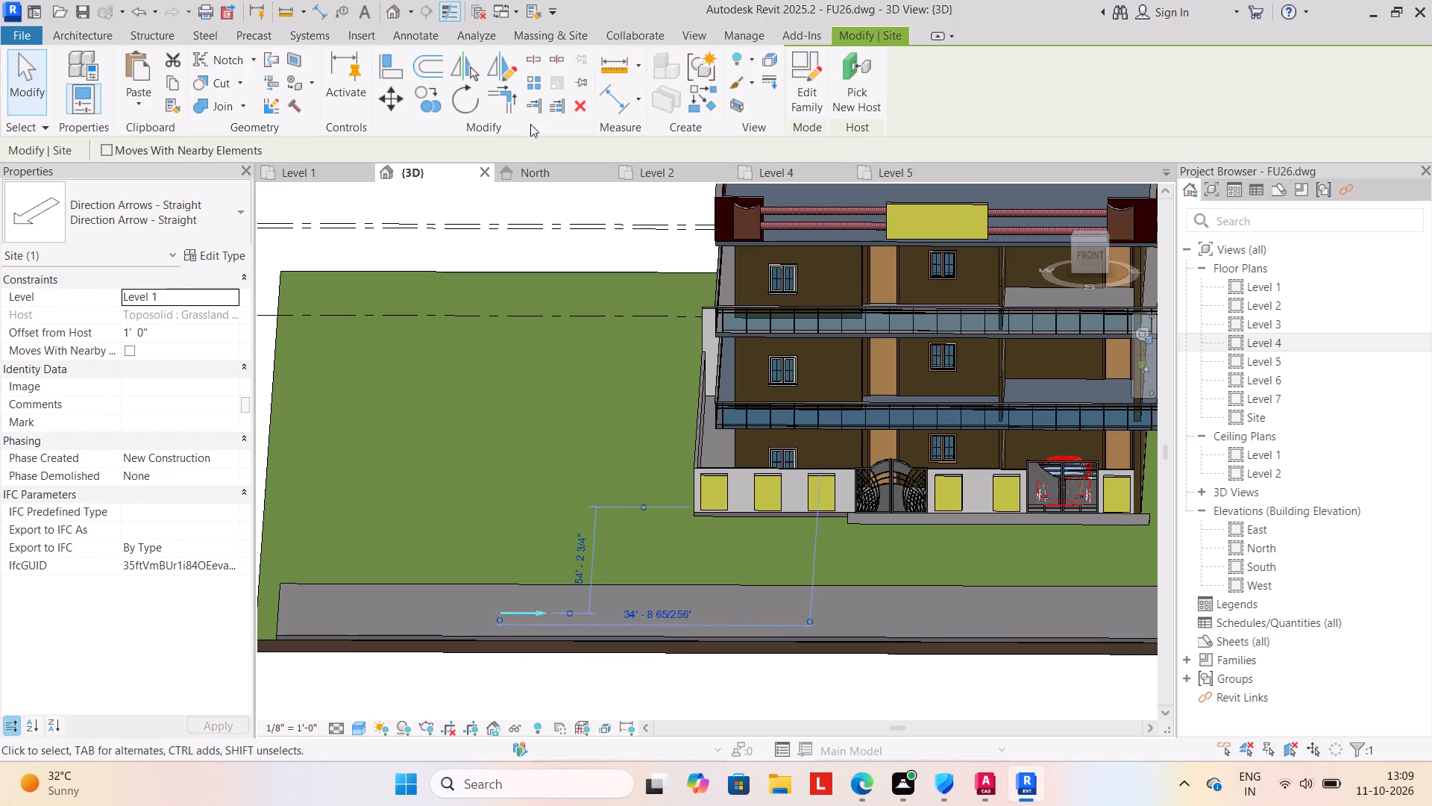
left_click(425, 93)
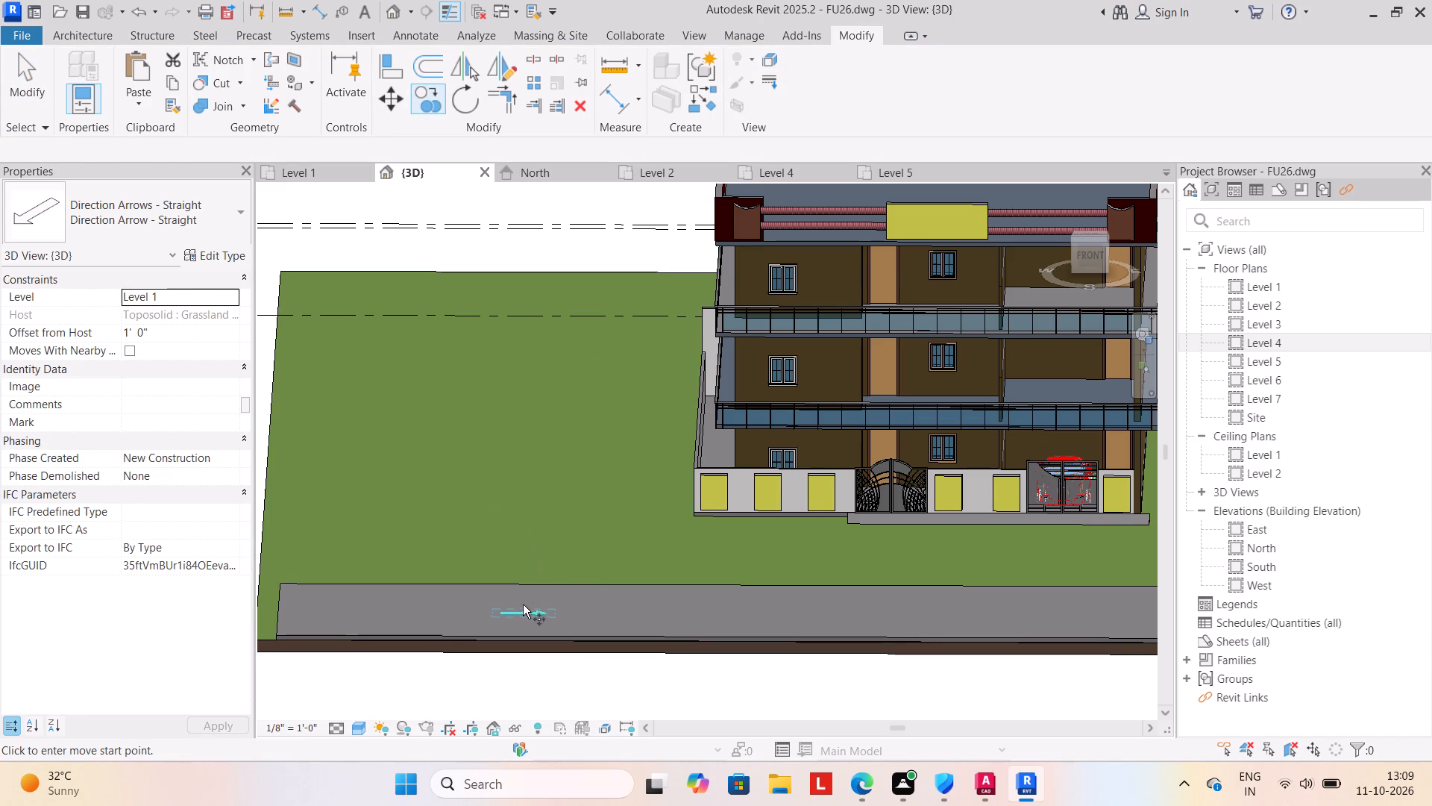
left_click(523, 606)
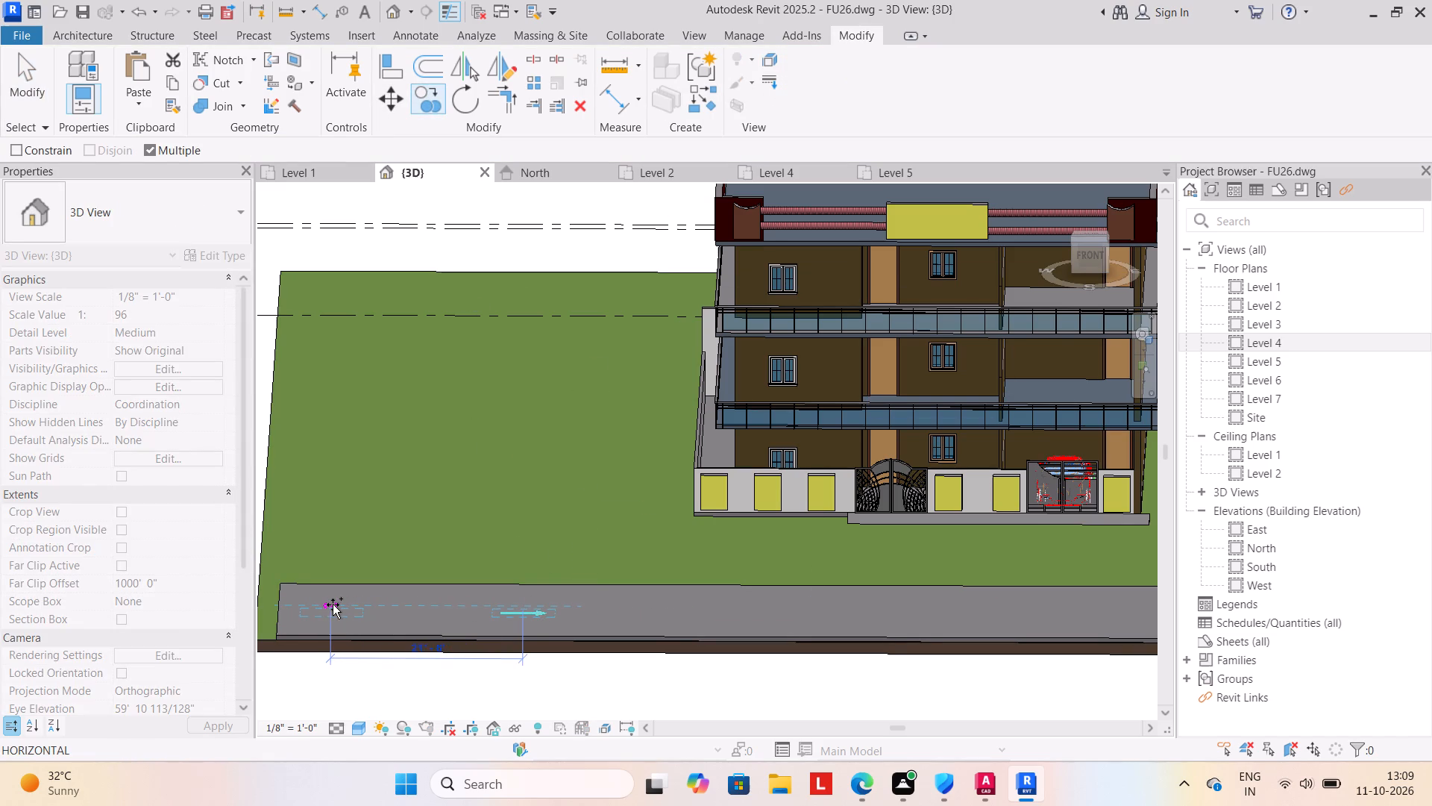
left_click(333, 604)
scroll(753, 607, "down", 1)
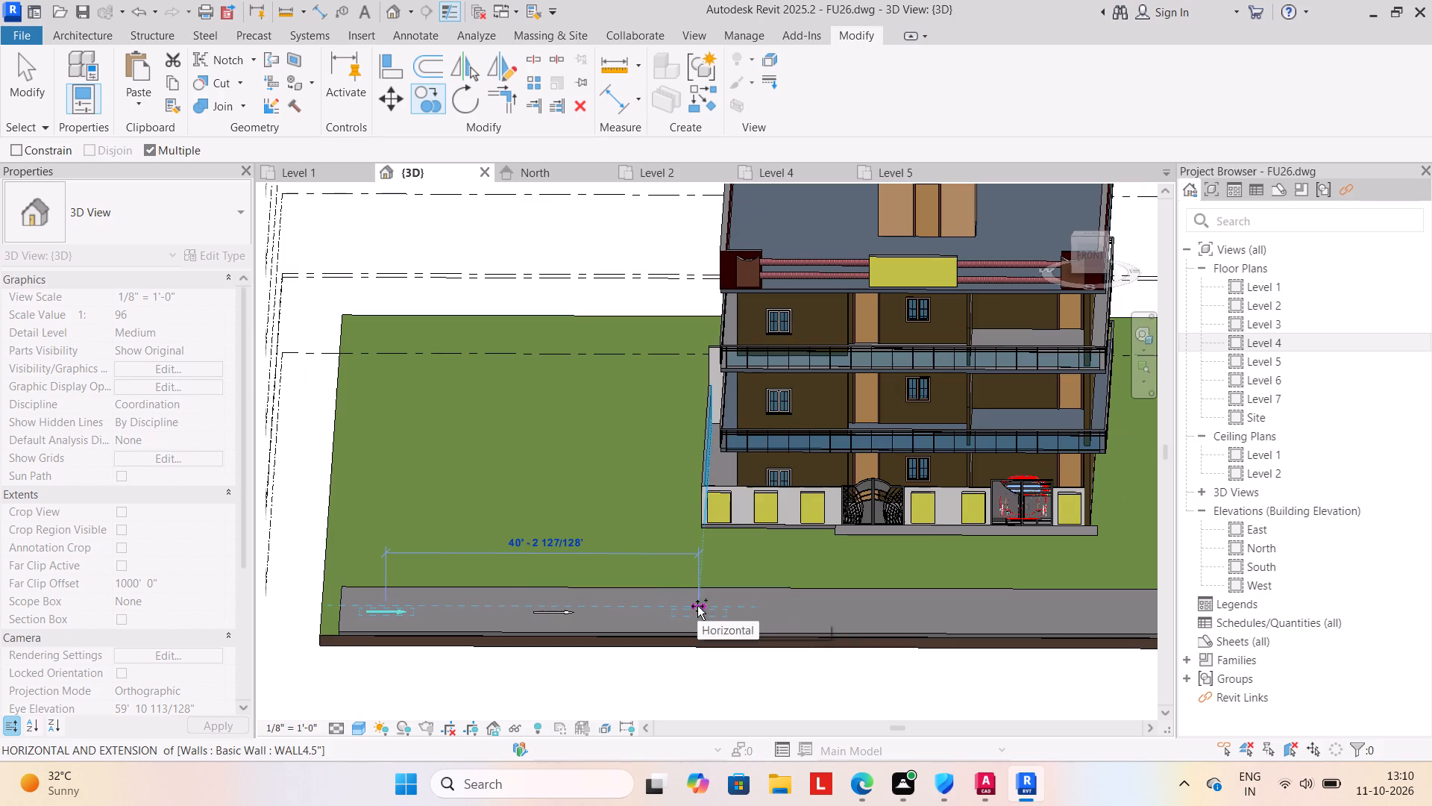
left_click(708, 606)
middle_click_drag(835, 613, 758, 605)
scroll(835, 613, "down", 1)
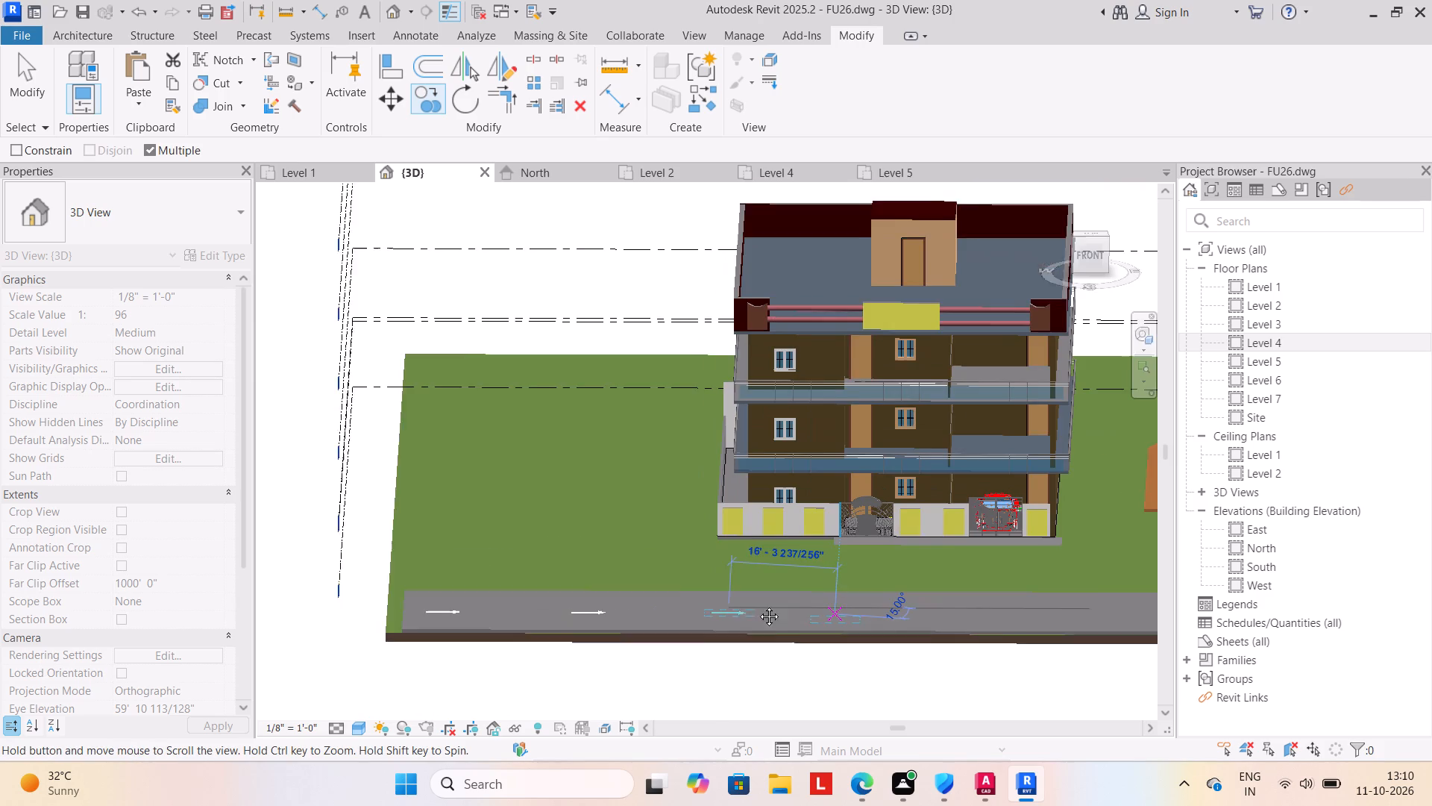
middle_click_drag(758, 605, 597, 584)
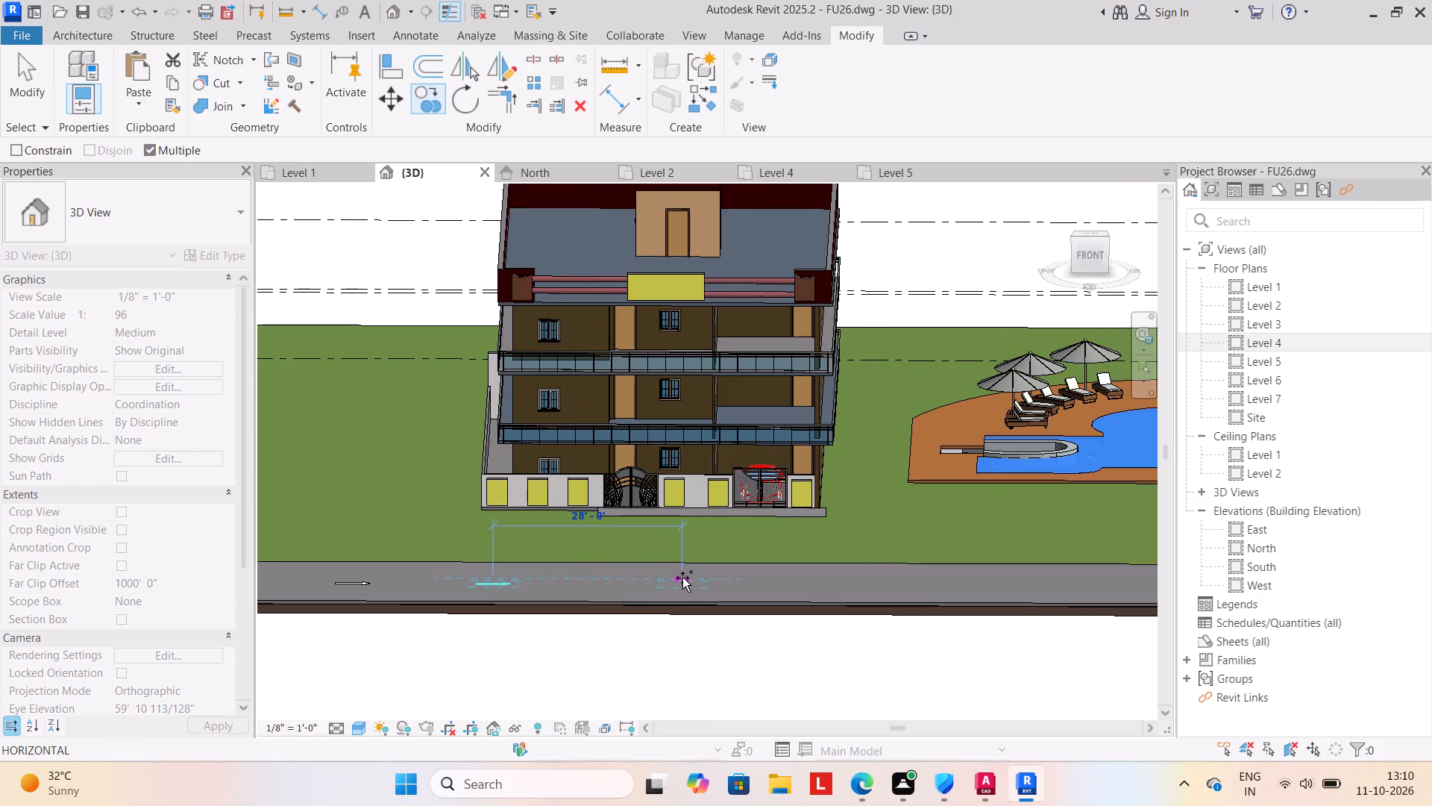
left_click(682, 578)
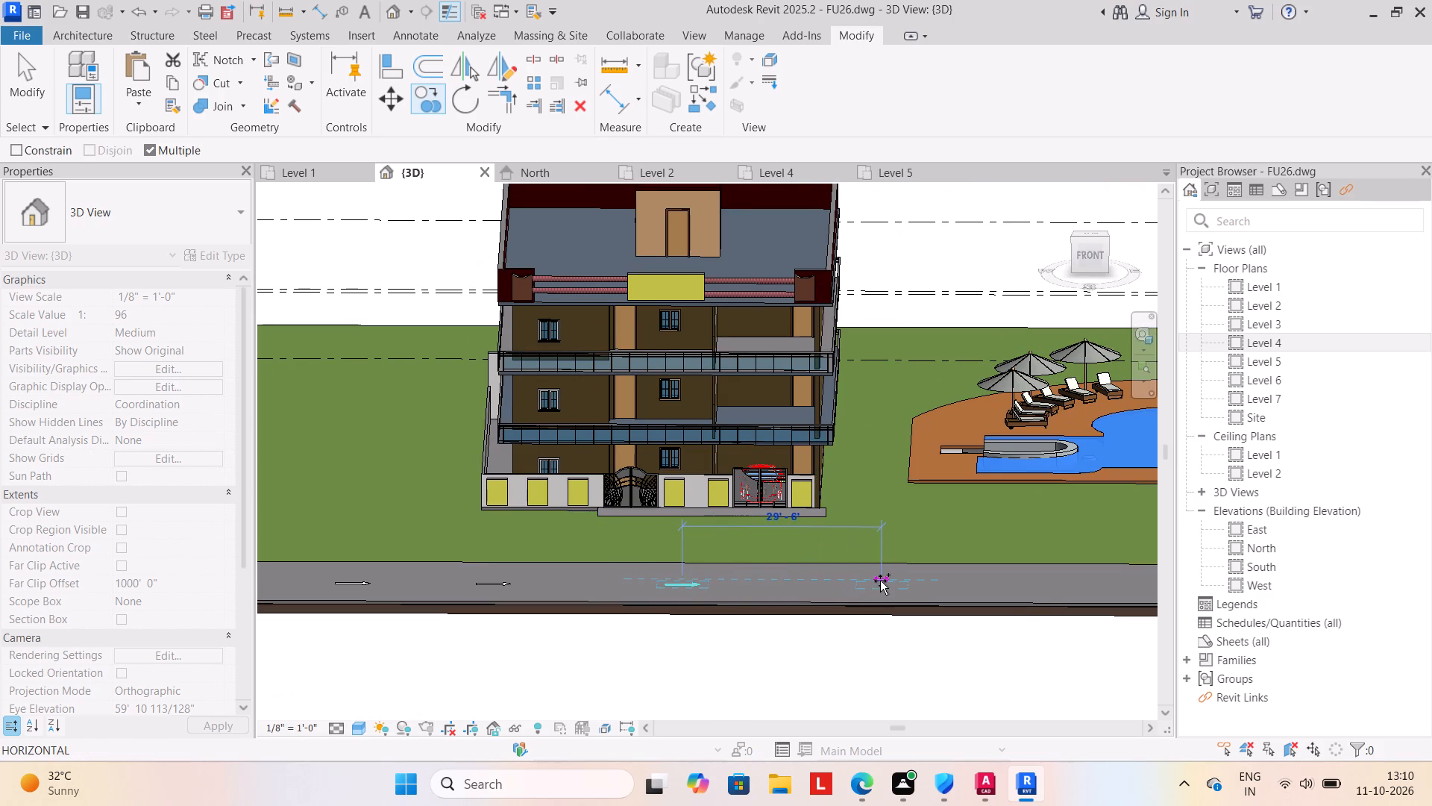
left_click(880, 581)
Add three more arrow copies past the pool to the road's end, spaced about 29'-6", 25' and 19'.
middle_click_drag(1010, 583, 832, 582)
scroll(1010, 583, "down", 1)
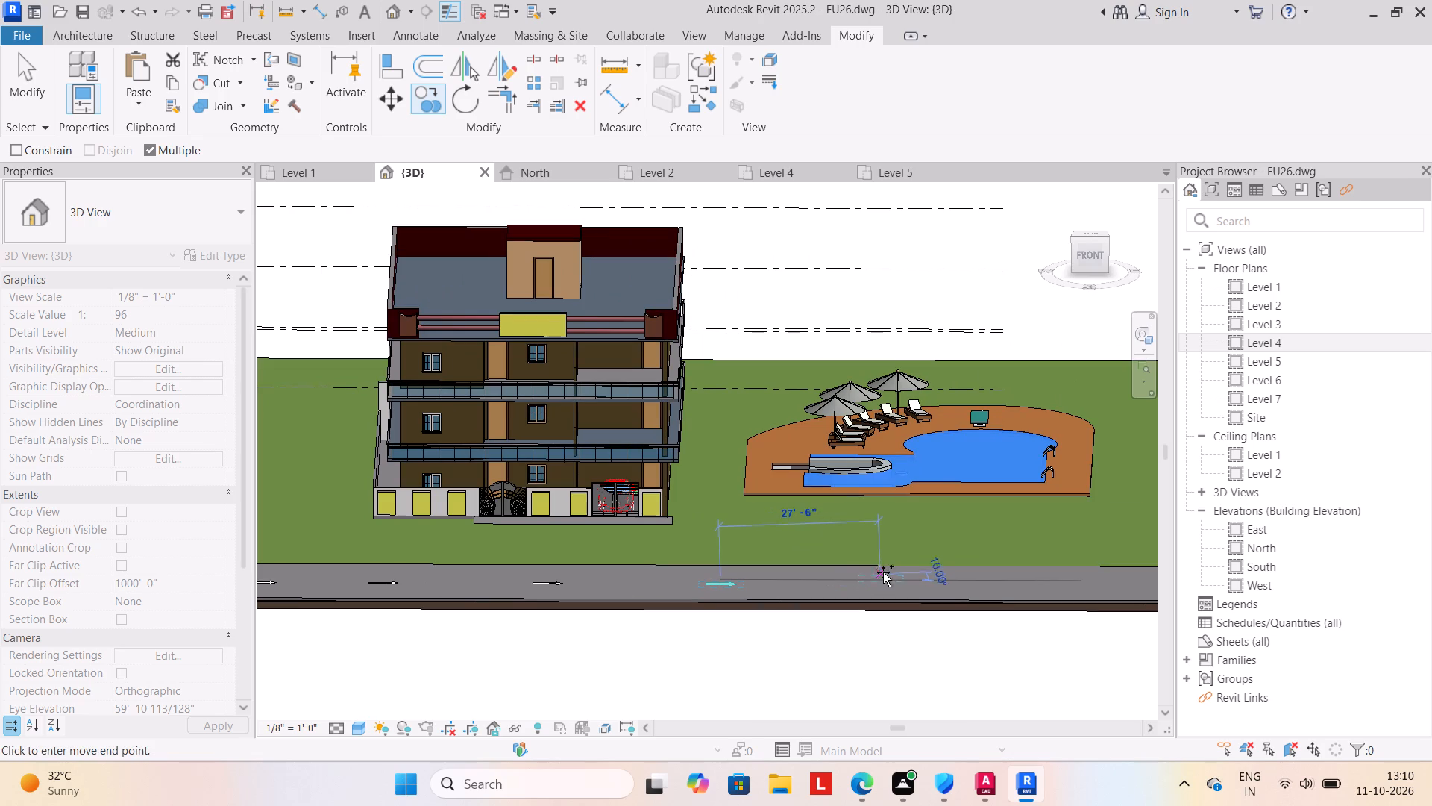
left_click(895, 578)
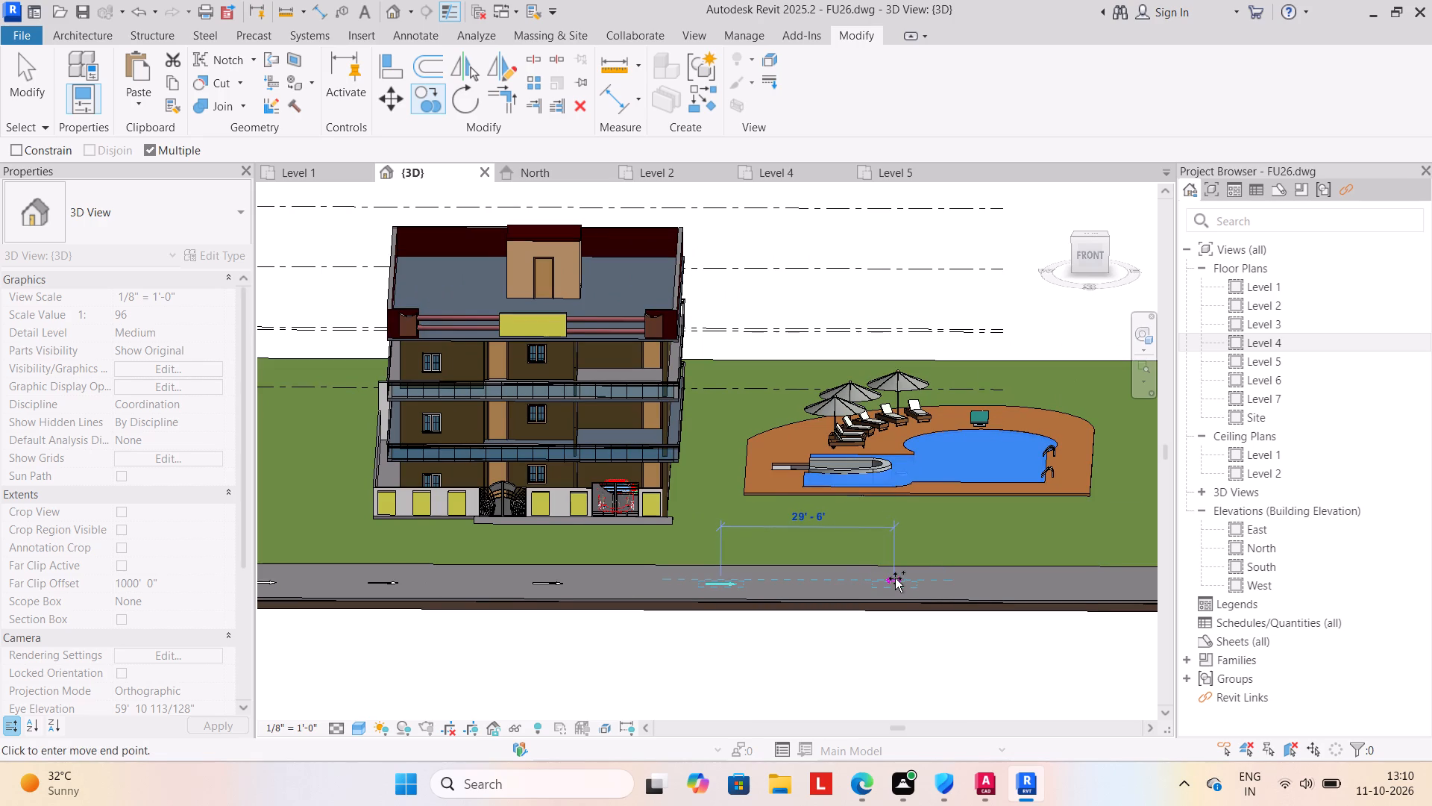
scroll(986, 590, "down", 1)
middle_click_drag(985, 590, 832, 589)
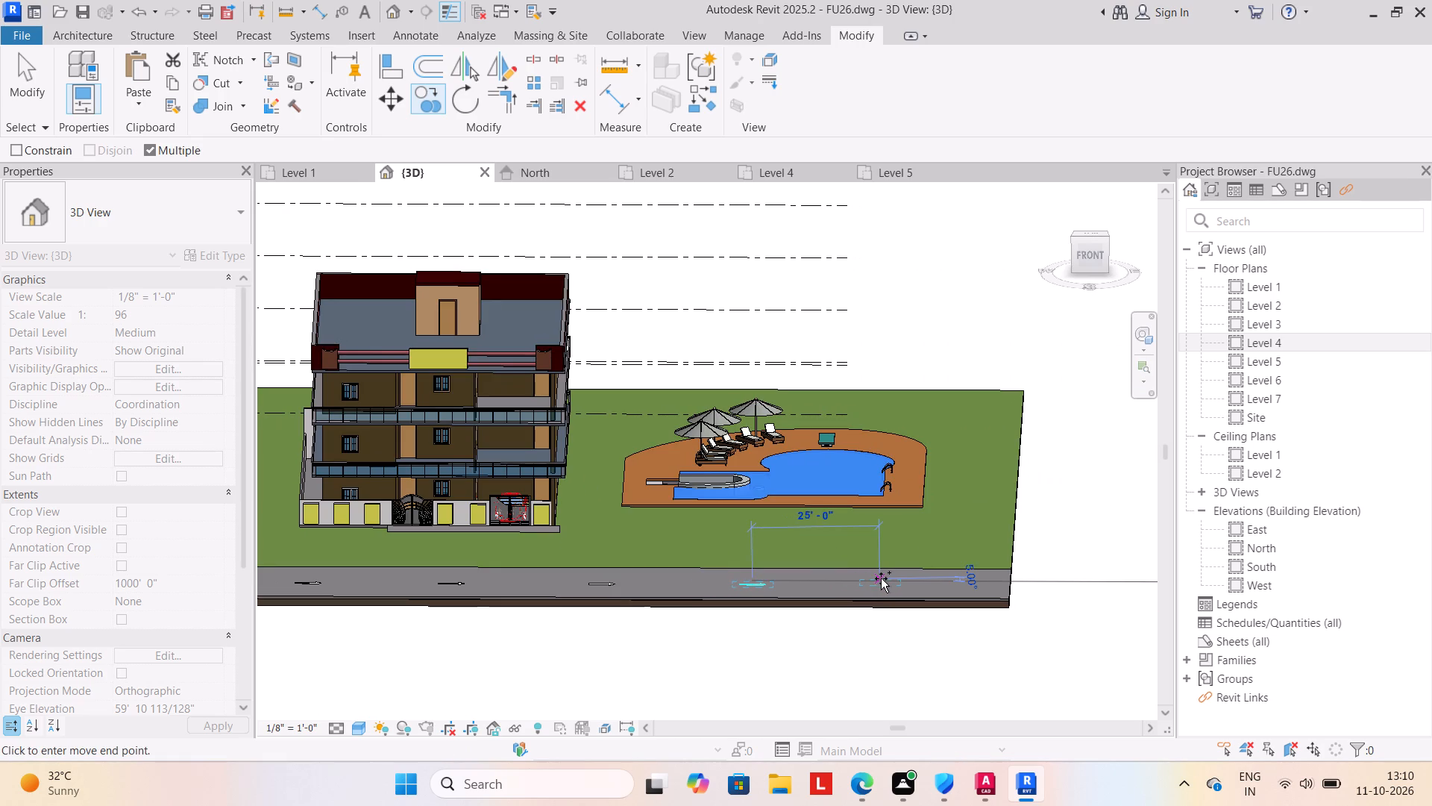
left_click(881, 578)
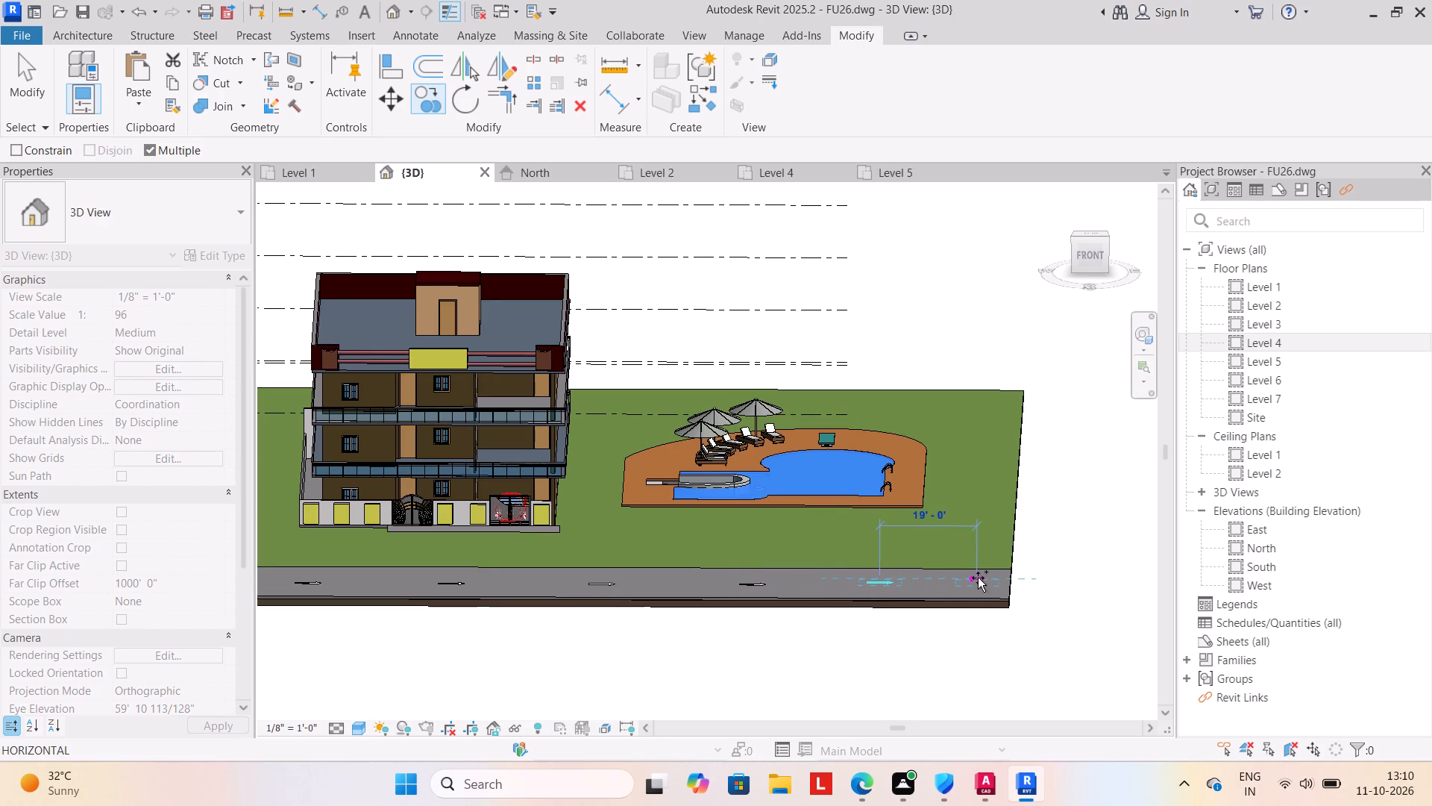
left_click(978, 578)
key("Escape")
key("Escape")
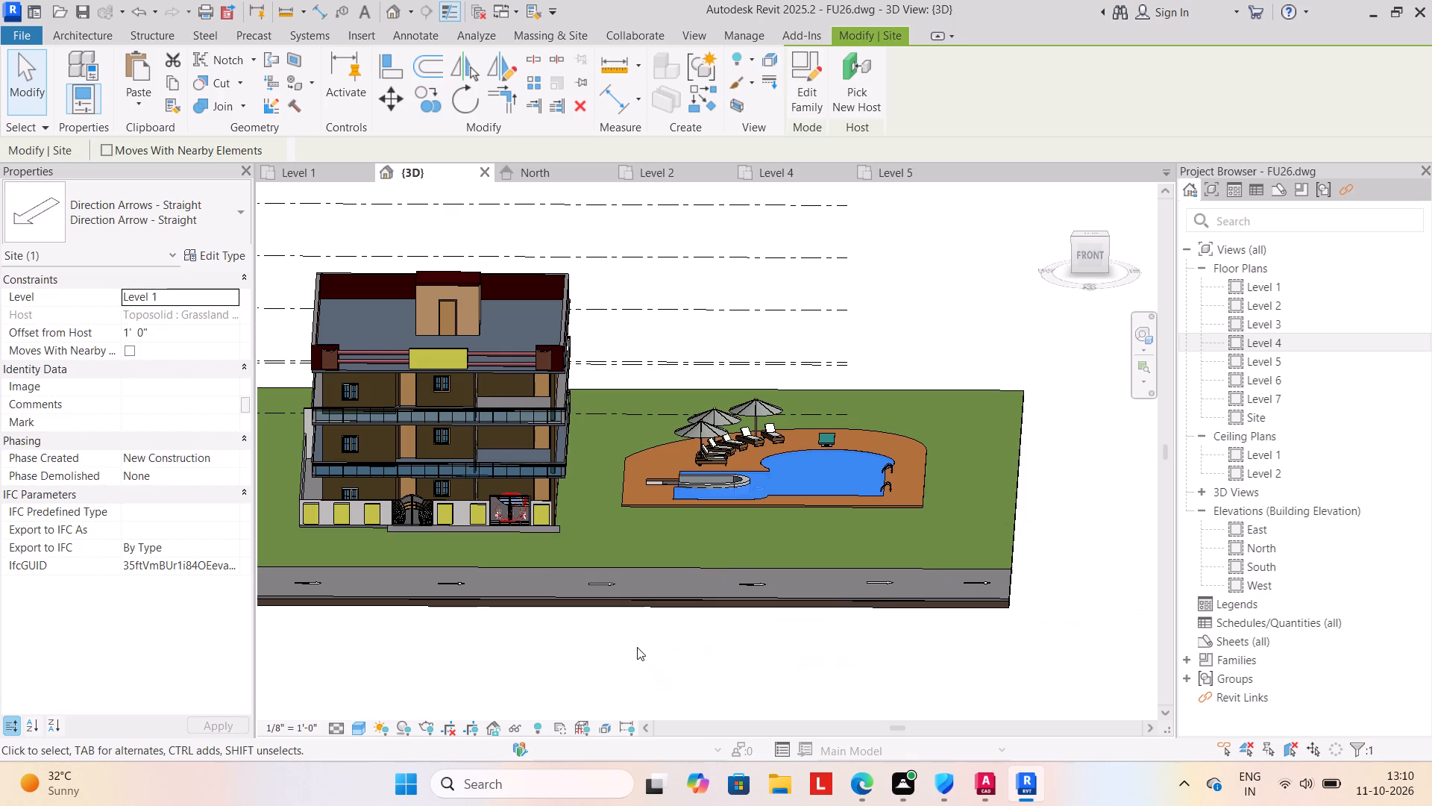
Examine the row of road arrows and the whole site from several viewing angles.
scroll(632, 649, "down", 2)
middle_click_drag(635, 650, 691, 643)
key("Escape")
middle_click_drag(665, 669, 679, 646, "shift")
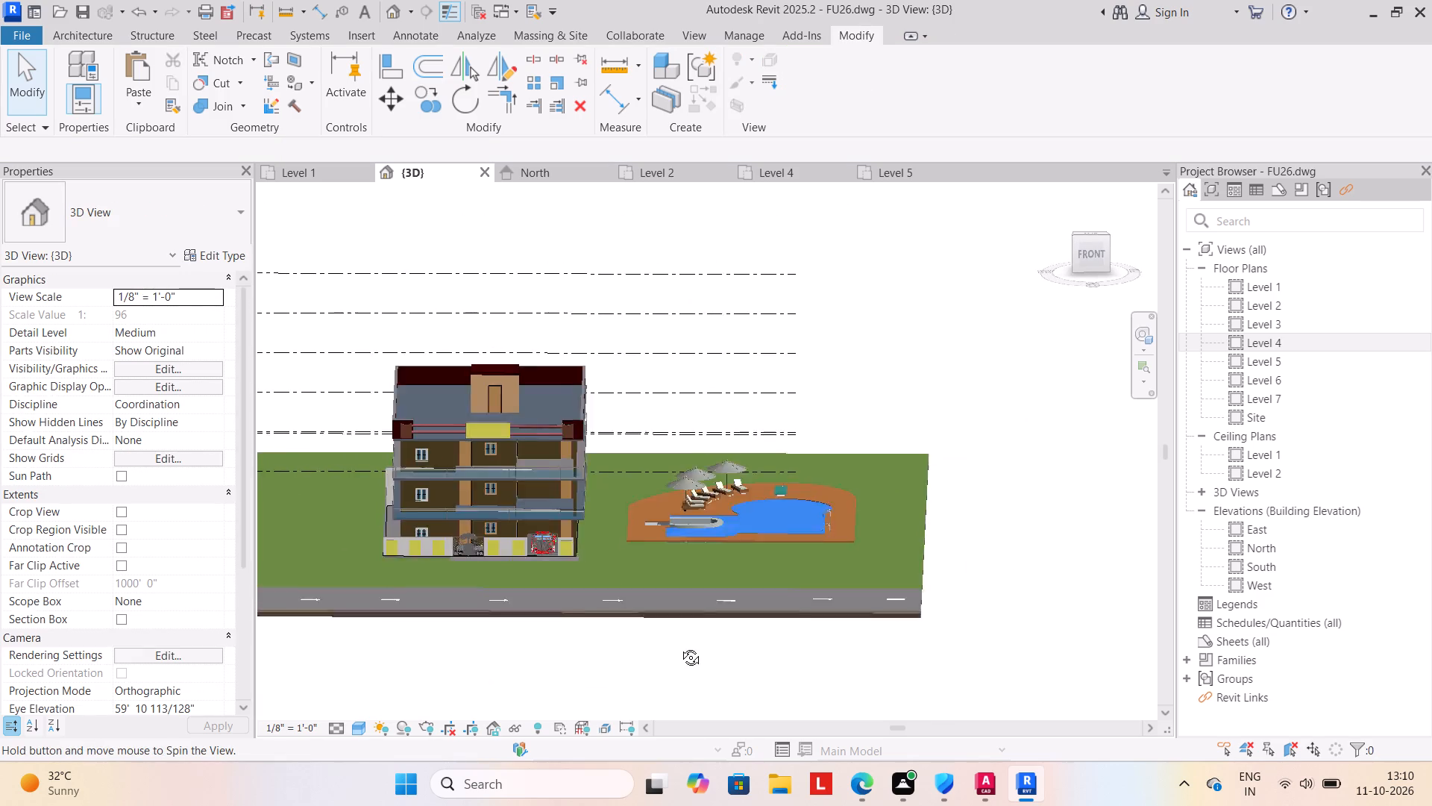
middle_click_drag(679, 646, 682, 637, "shift")
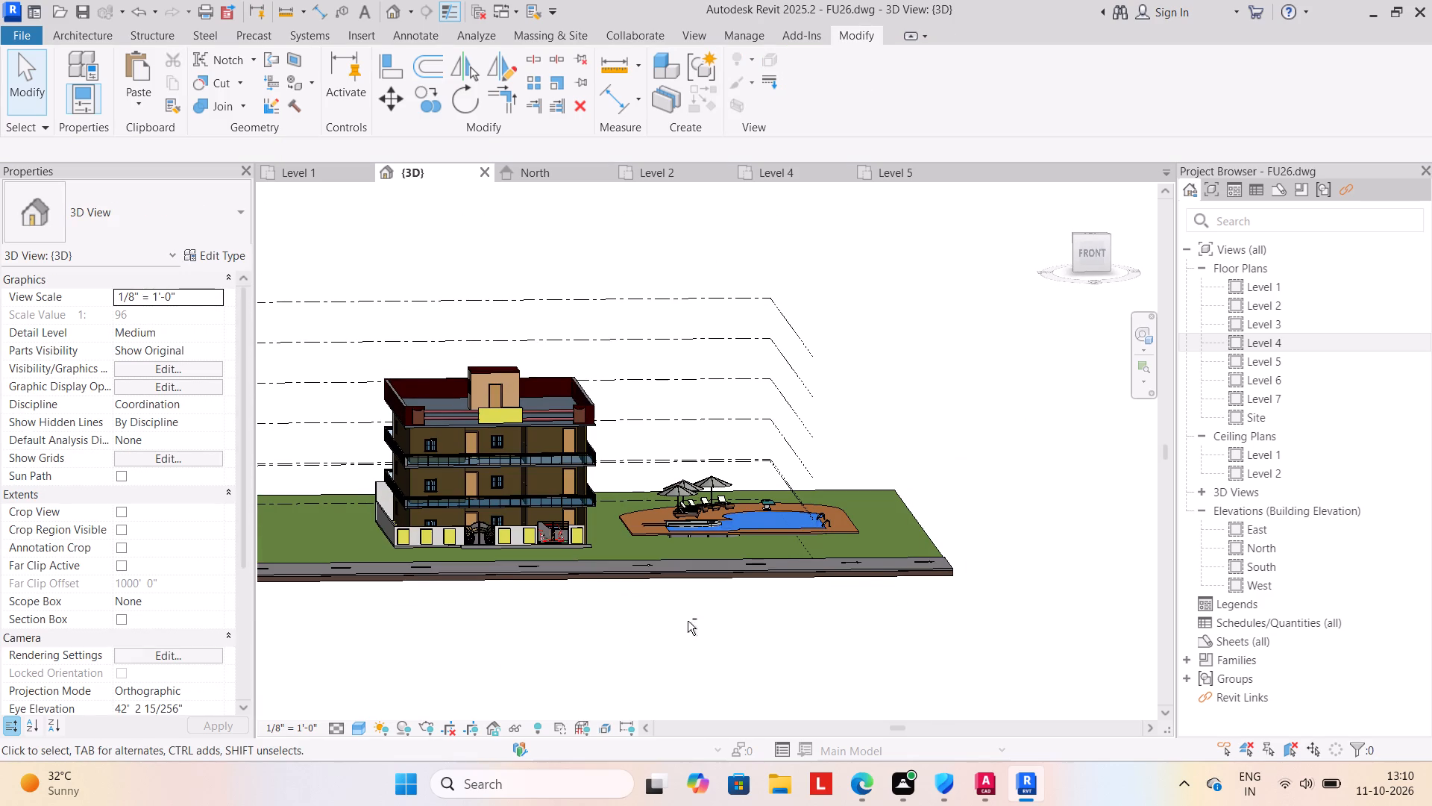
middle_click_drag(688, 621, 656, 659, "shift")
middle_click_drag(647, 645, 694, 634)
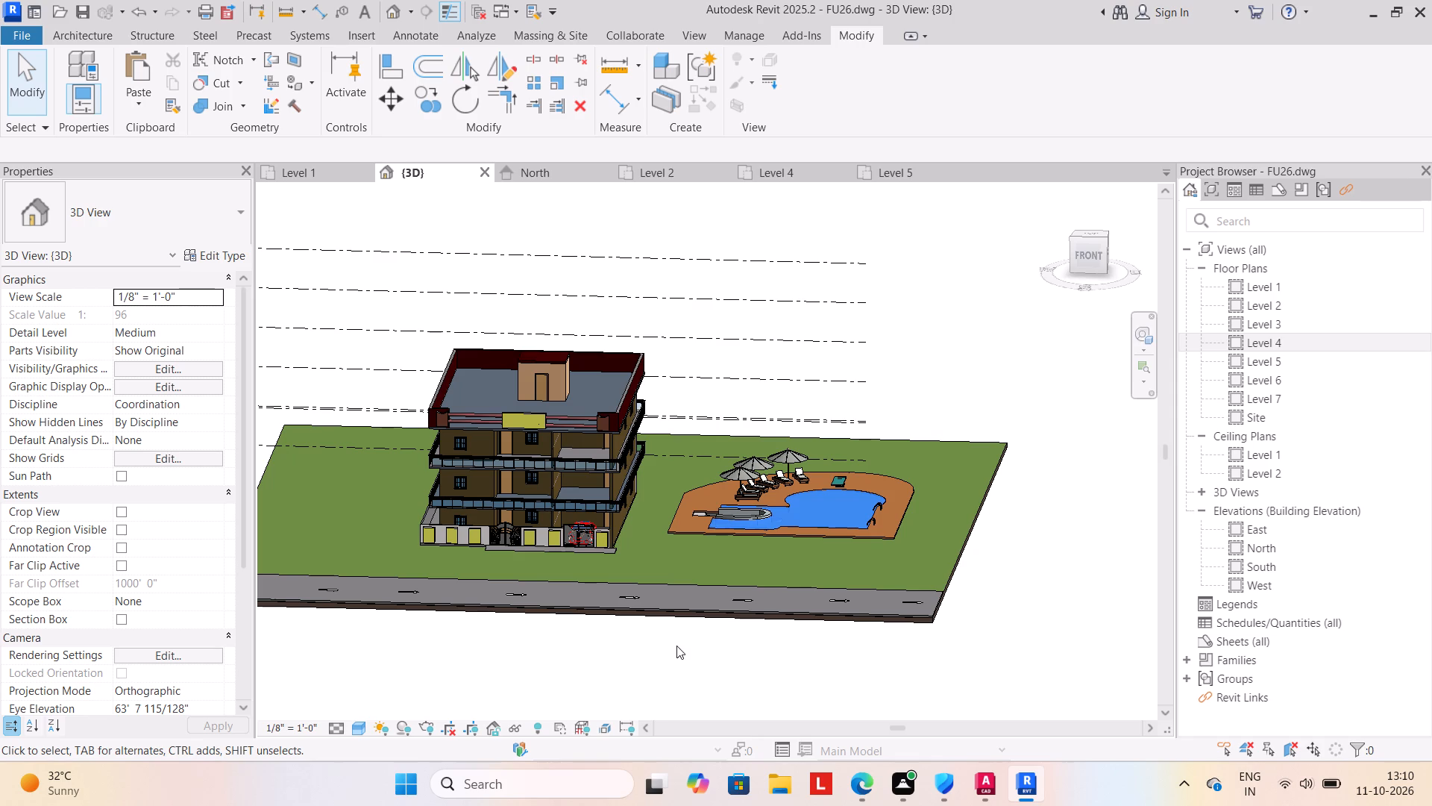
middle_click_drag(667, 657, 677, 631, "shift")
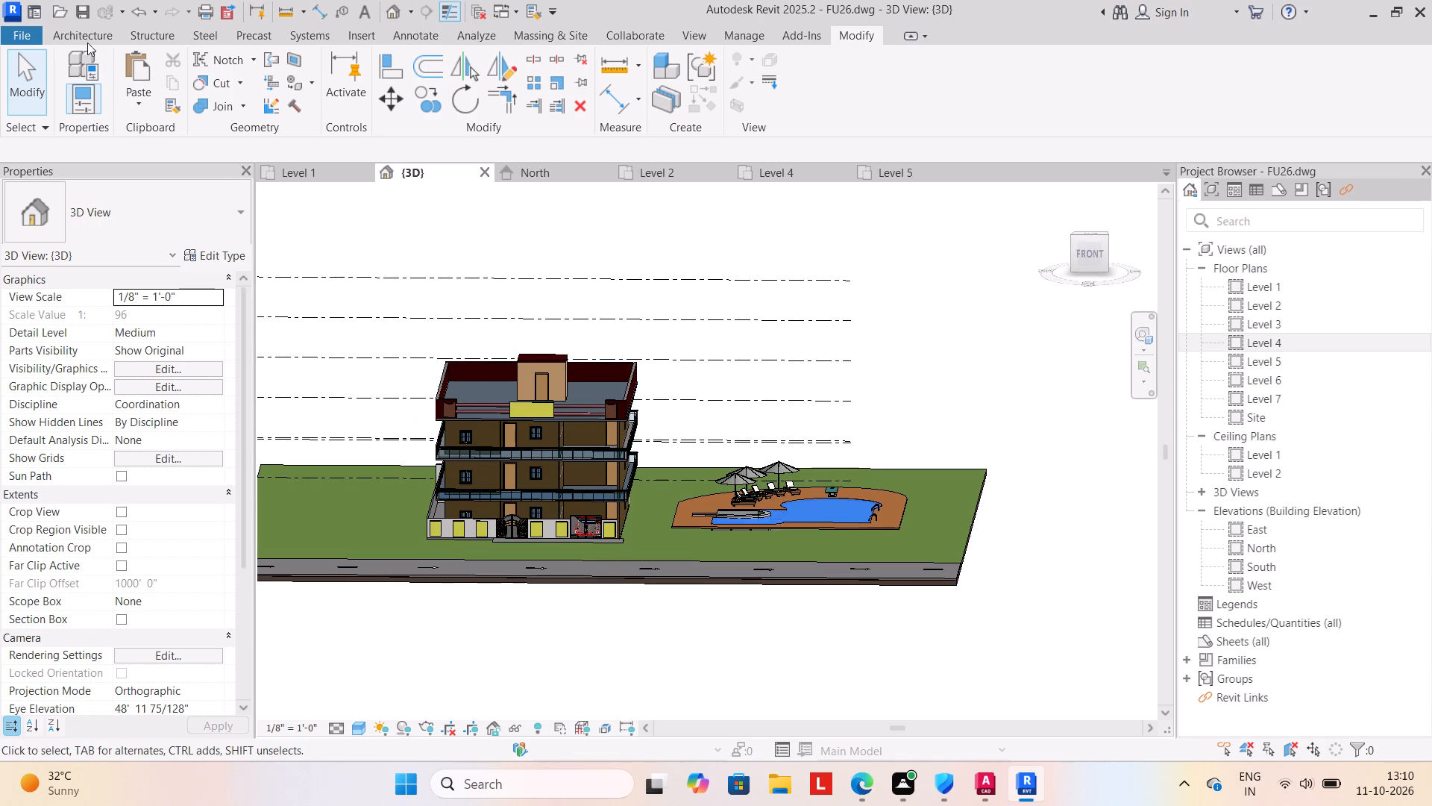
Load the Bamboo_plant_16776 family as a component from the "tree and plant" folder in Documents > SHUBHAM CITY.
left_click(87, 40)
left_click(210, 113)
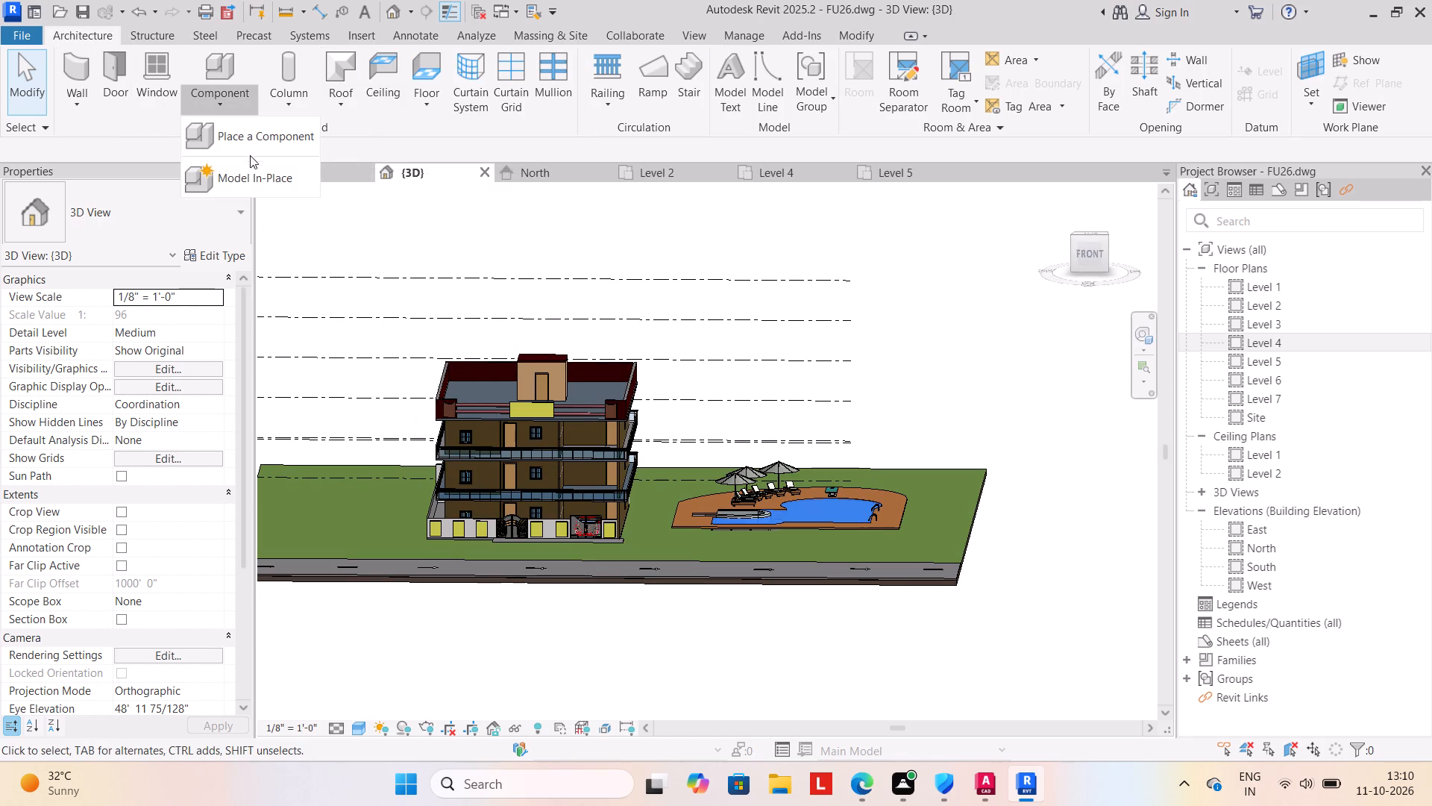
left_click(254, 145)
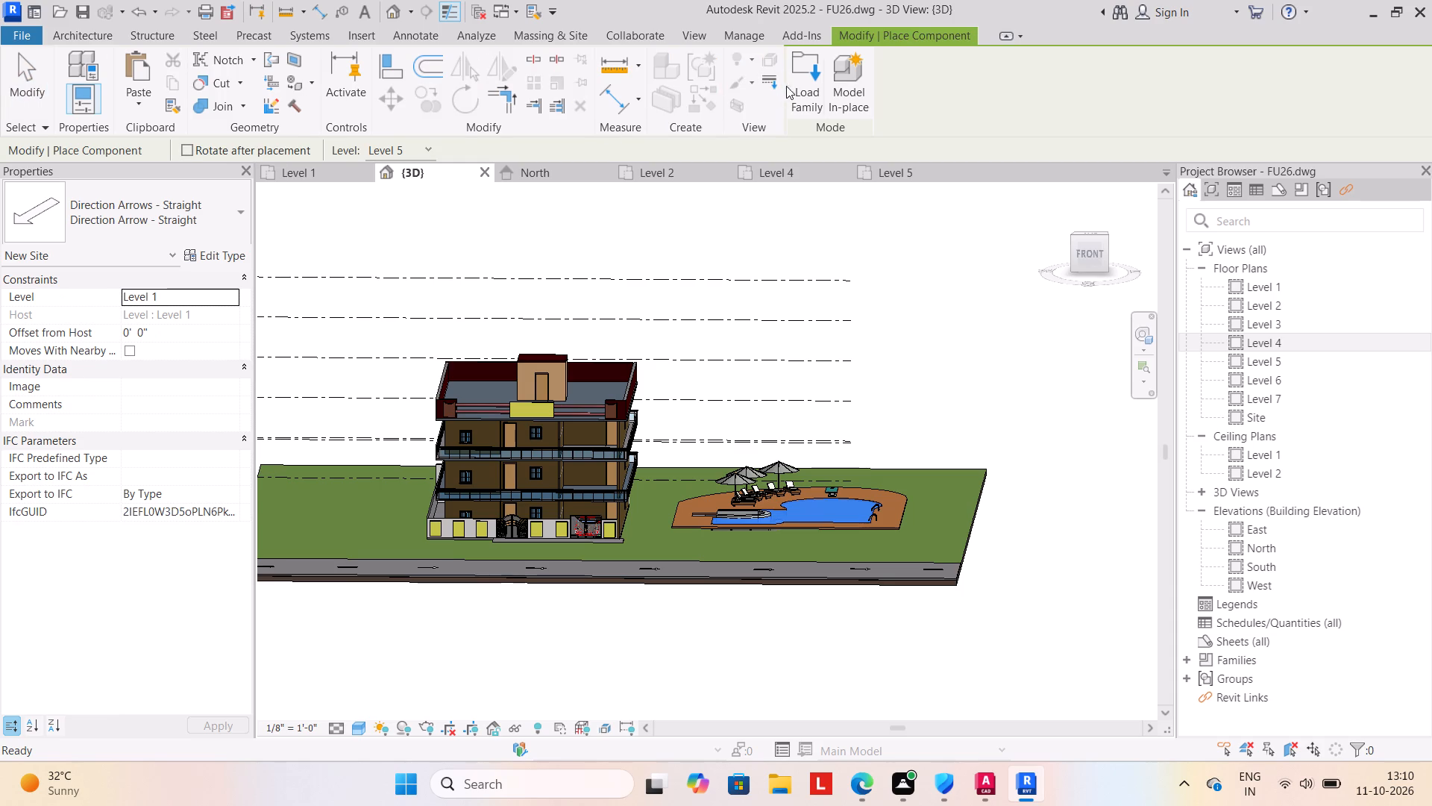
left_click(810, 83)
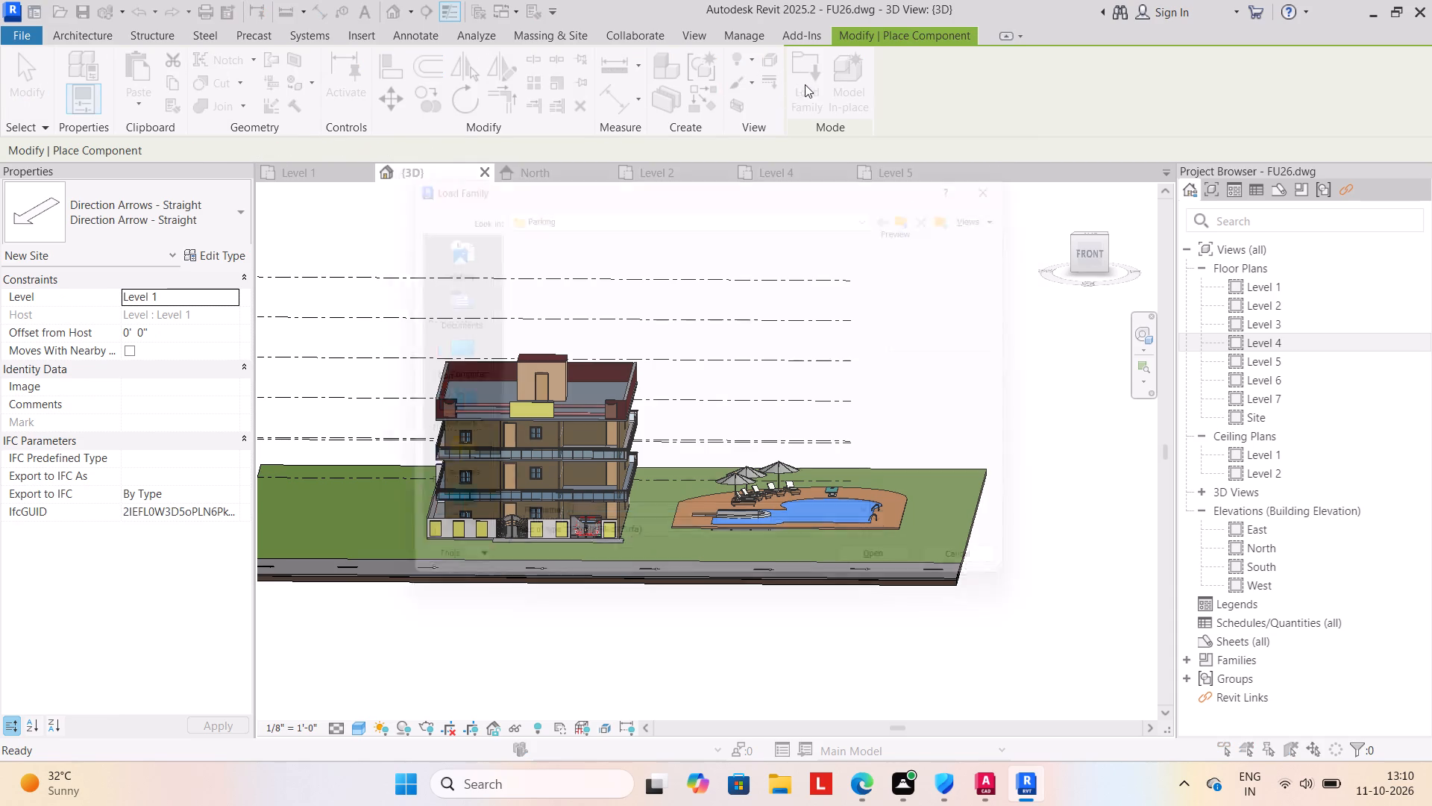
left_click(937, 200)
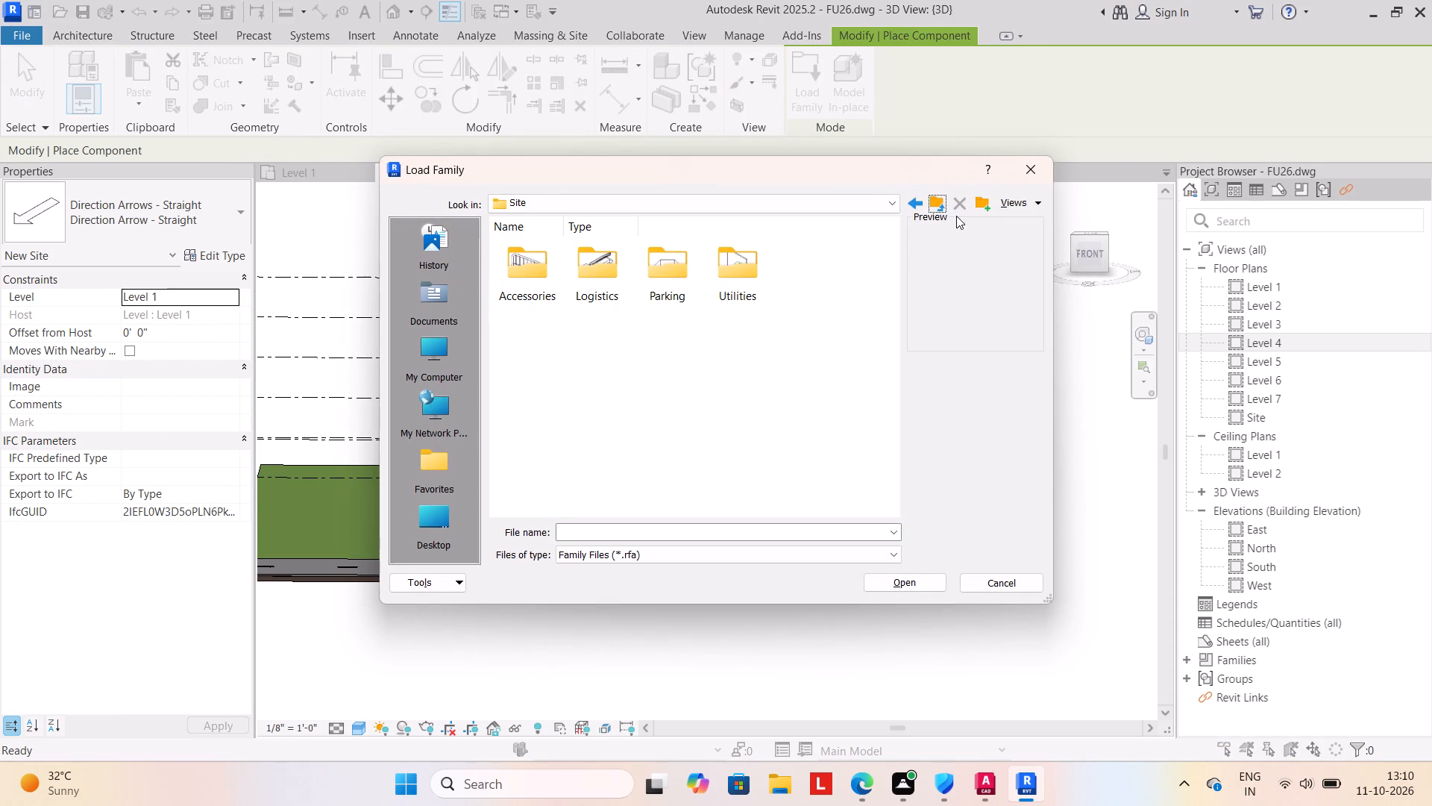
left_click(938, 207)
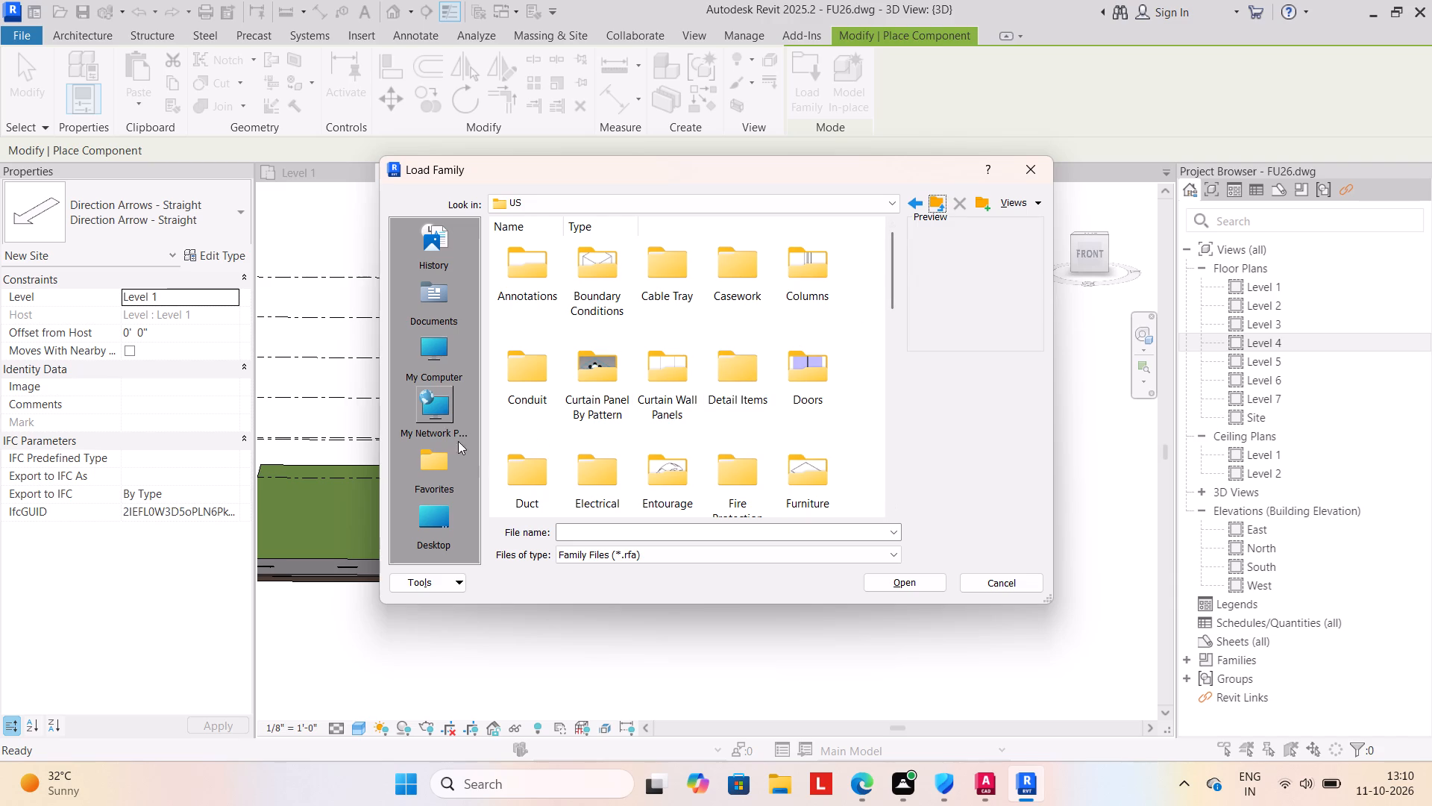
left_click(427, 287)
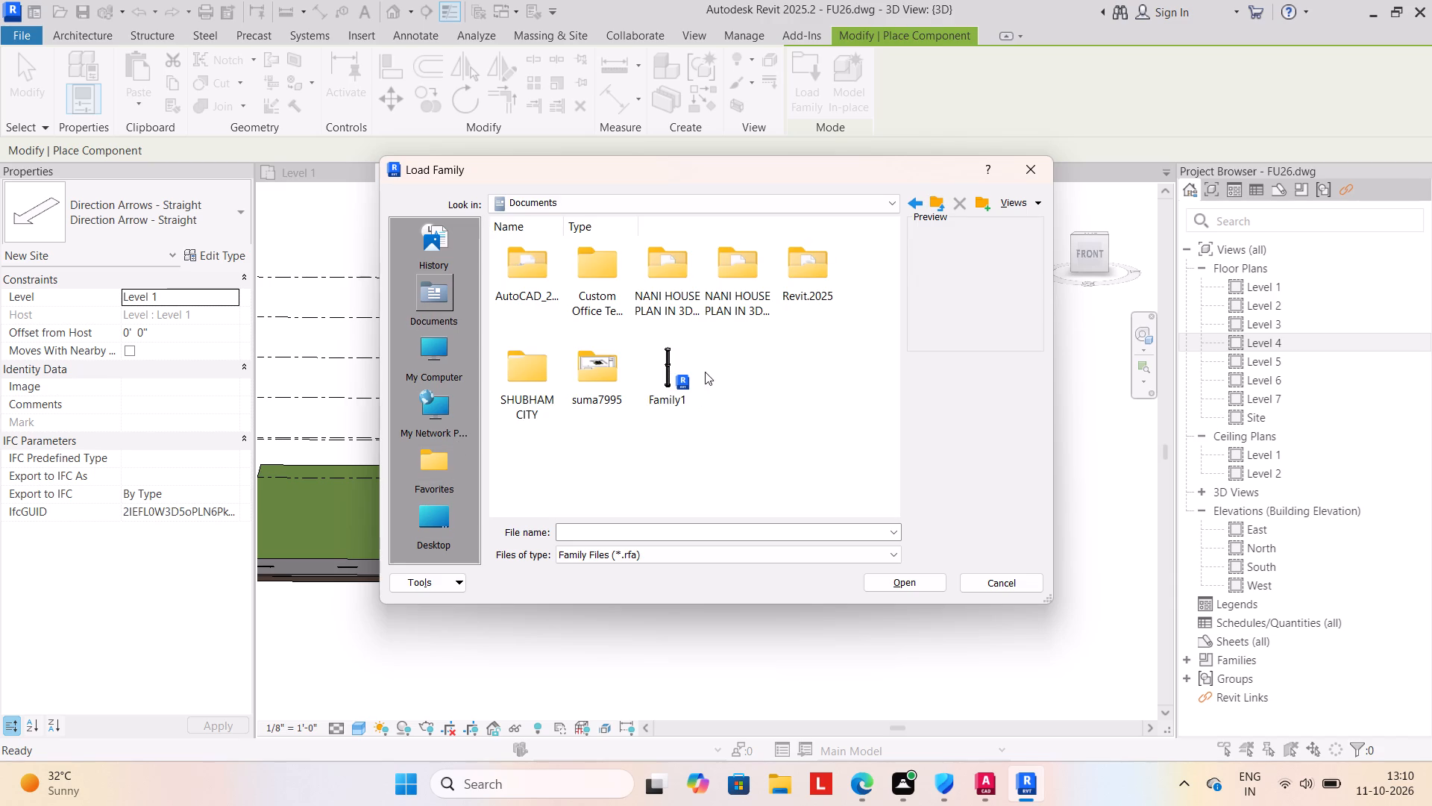
double_click(528, 376)
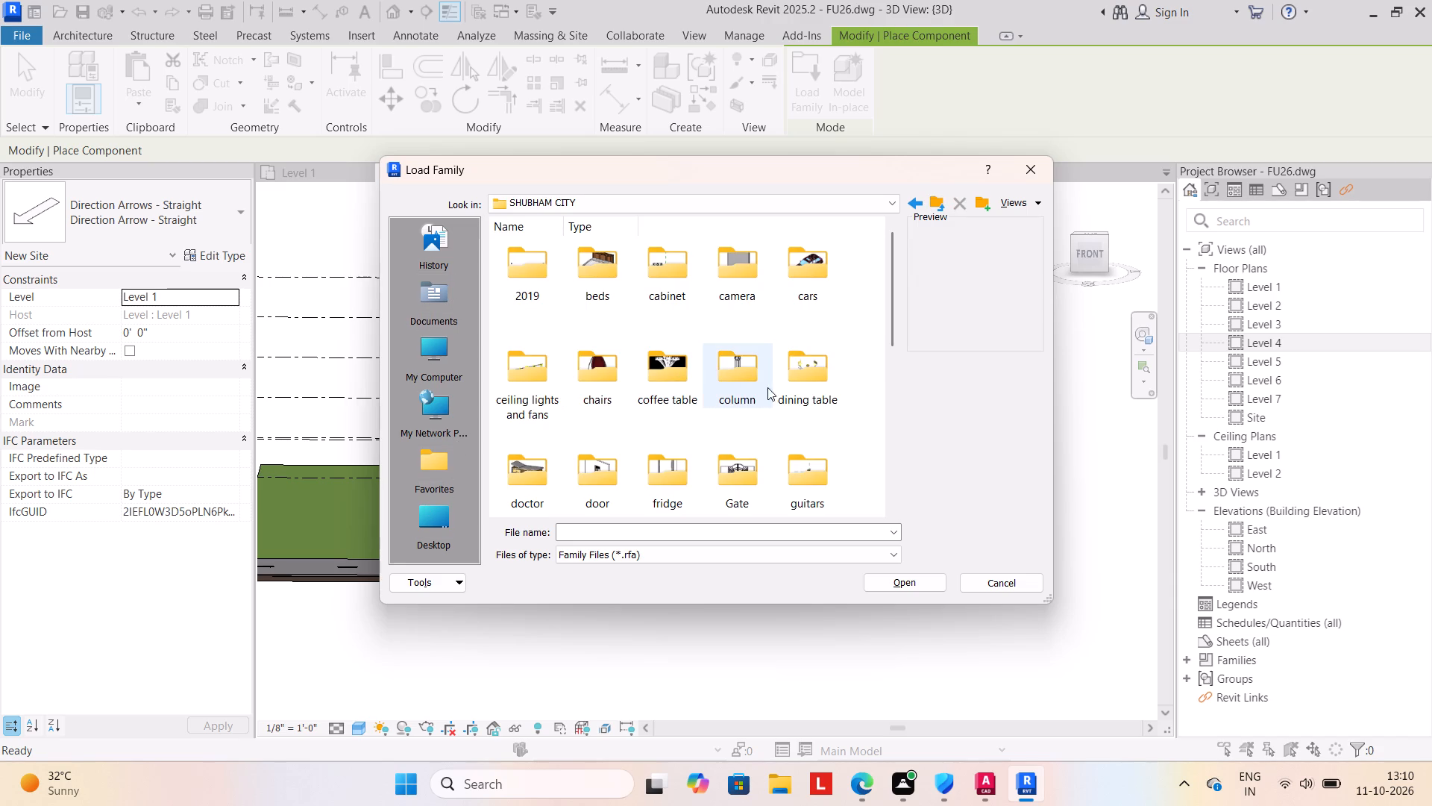
scroll(797, 433, "down", 3)
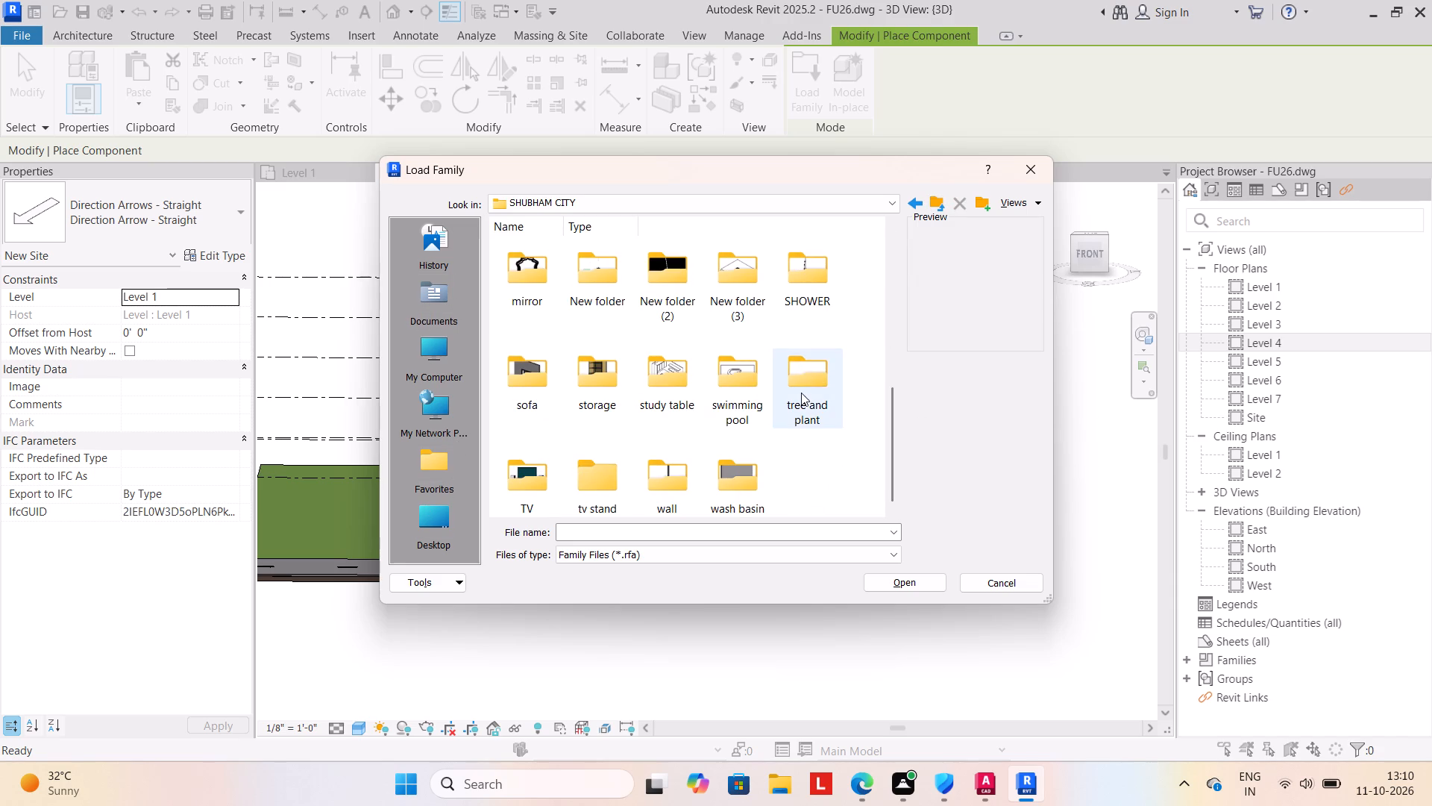
double_click(801, 393)
left_click(799, 371)
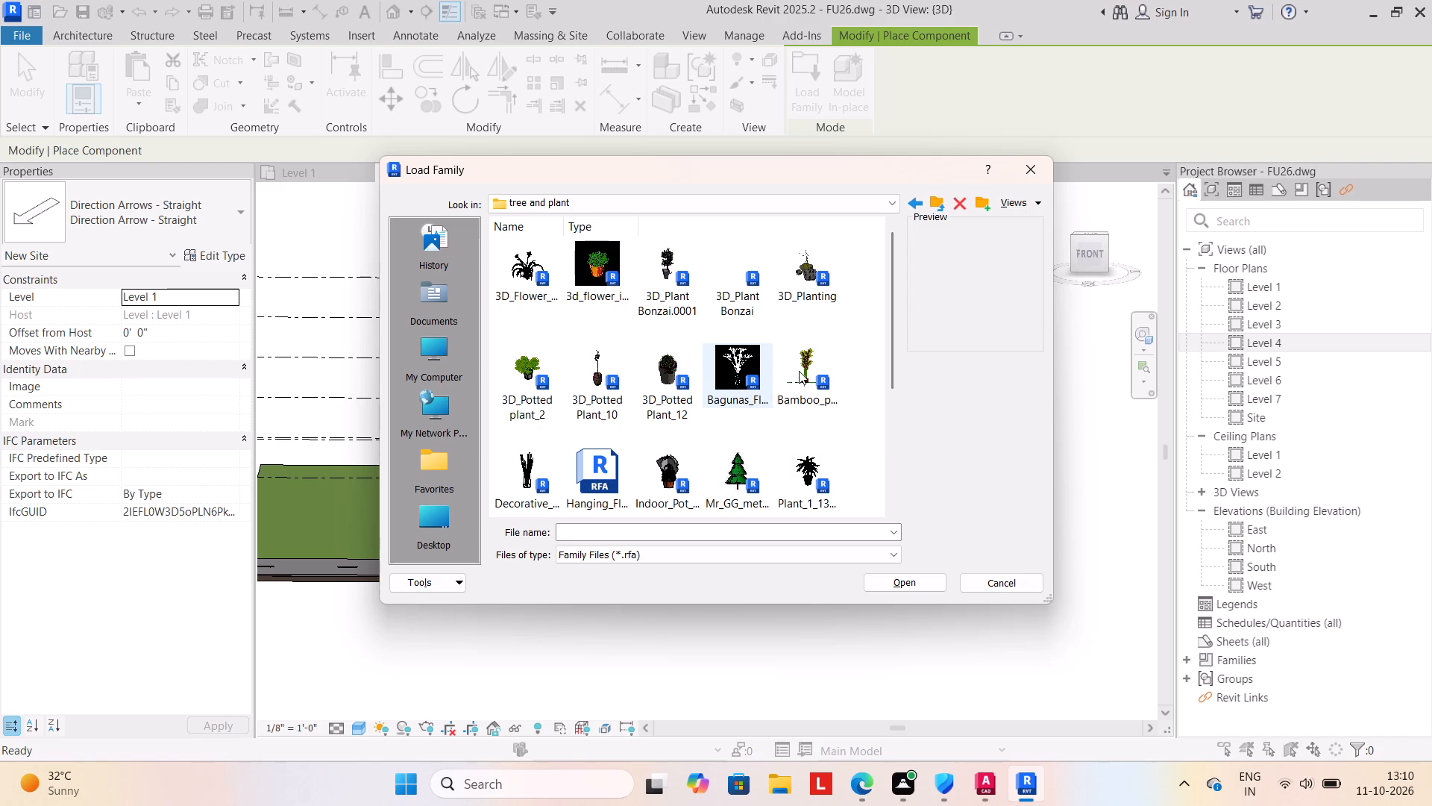
left_click(894, 585)
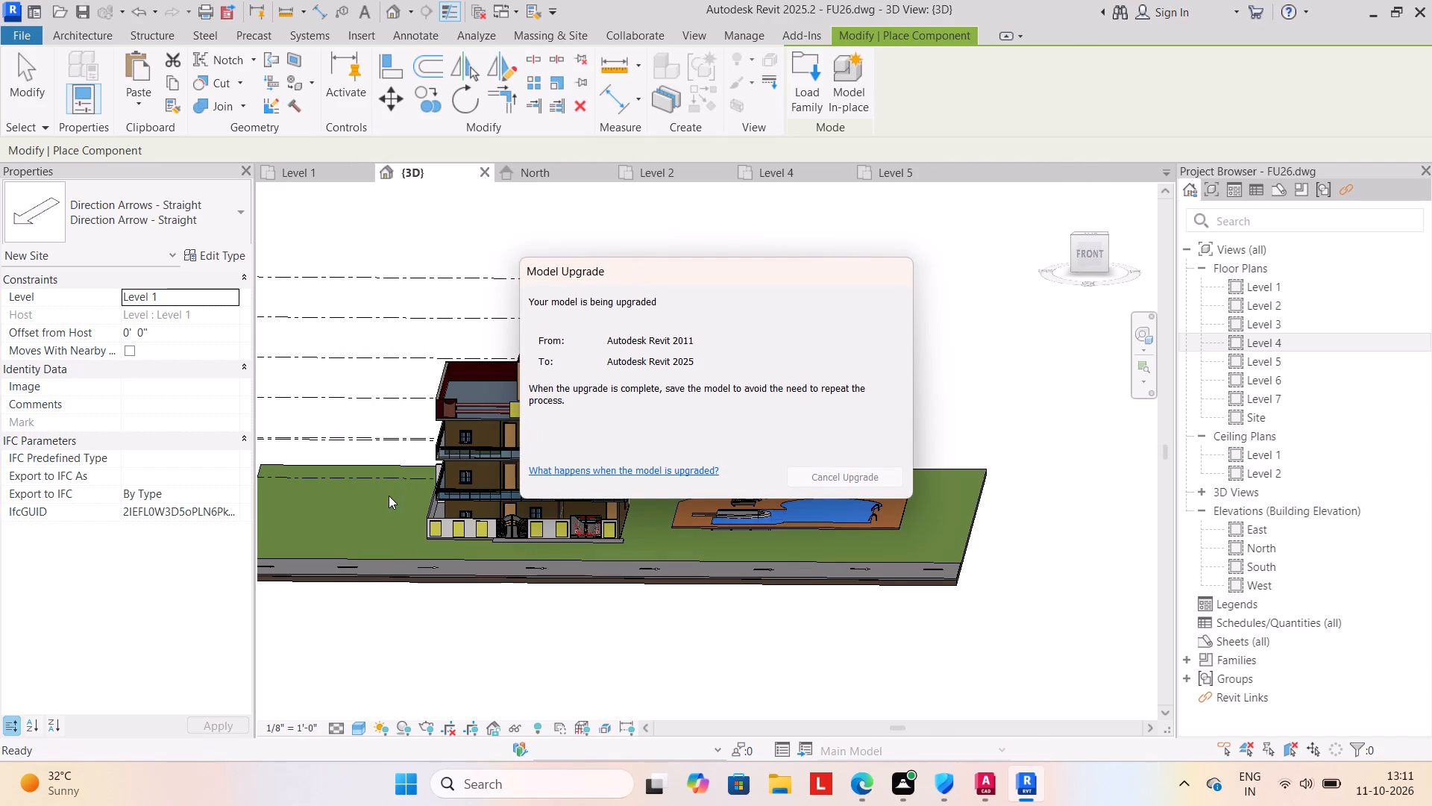
Place two Bamboo_plant_16776 plants on the grass, one beside each front corner of the building's boundary wall.
left_click(416, 547)
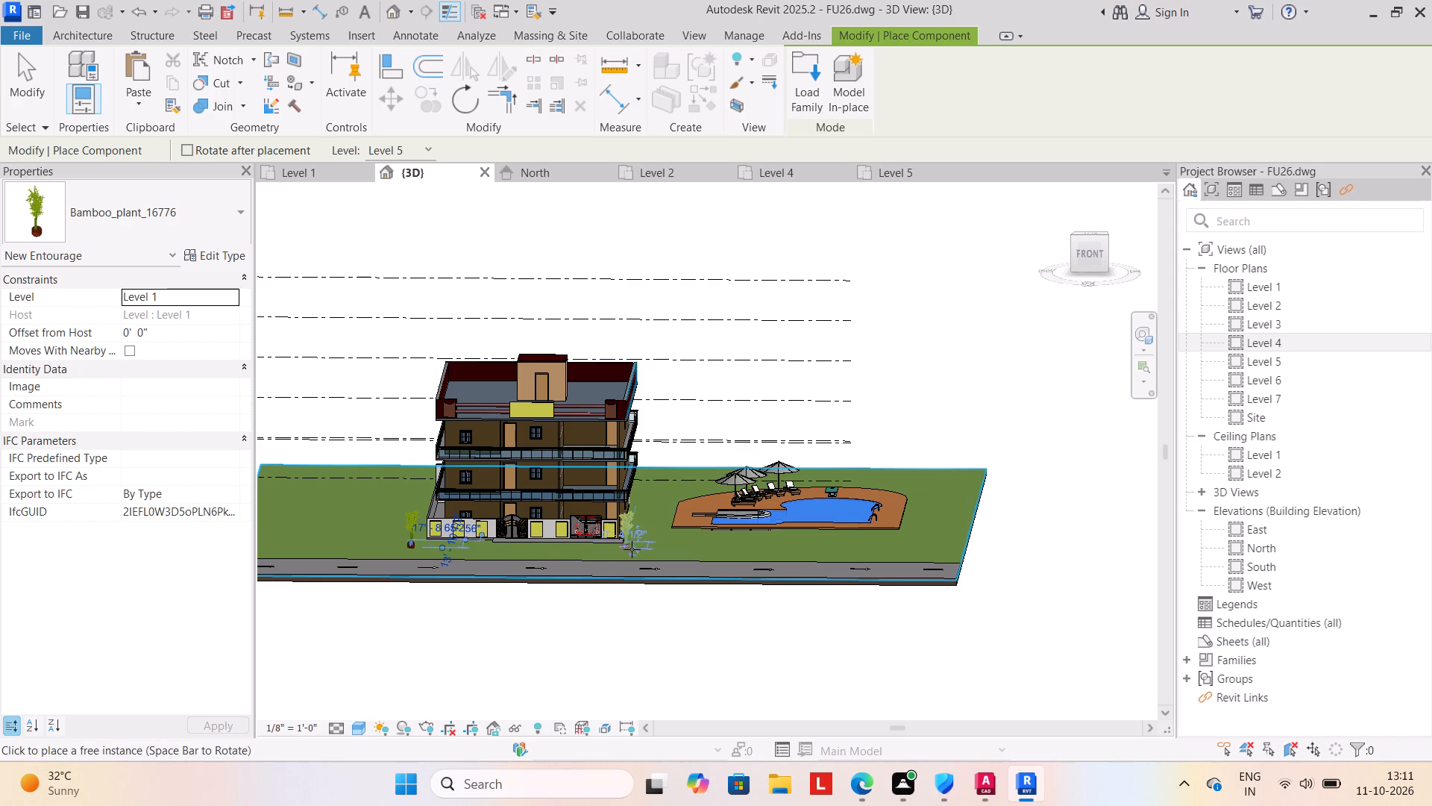
left_click(632, 549)
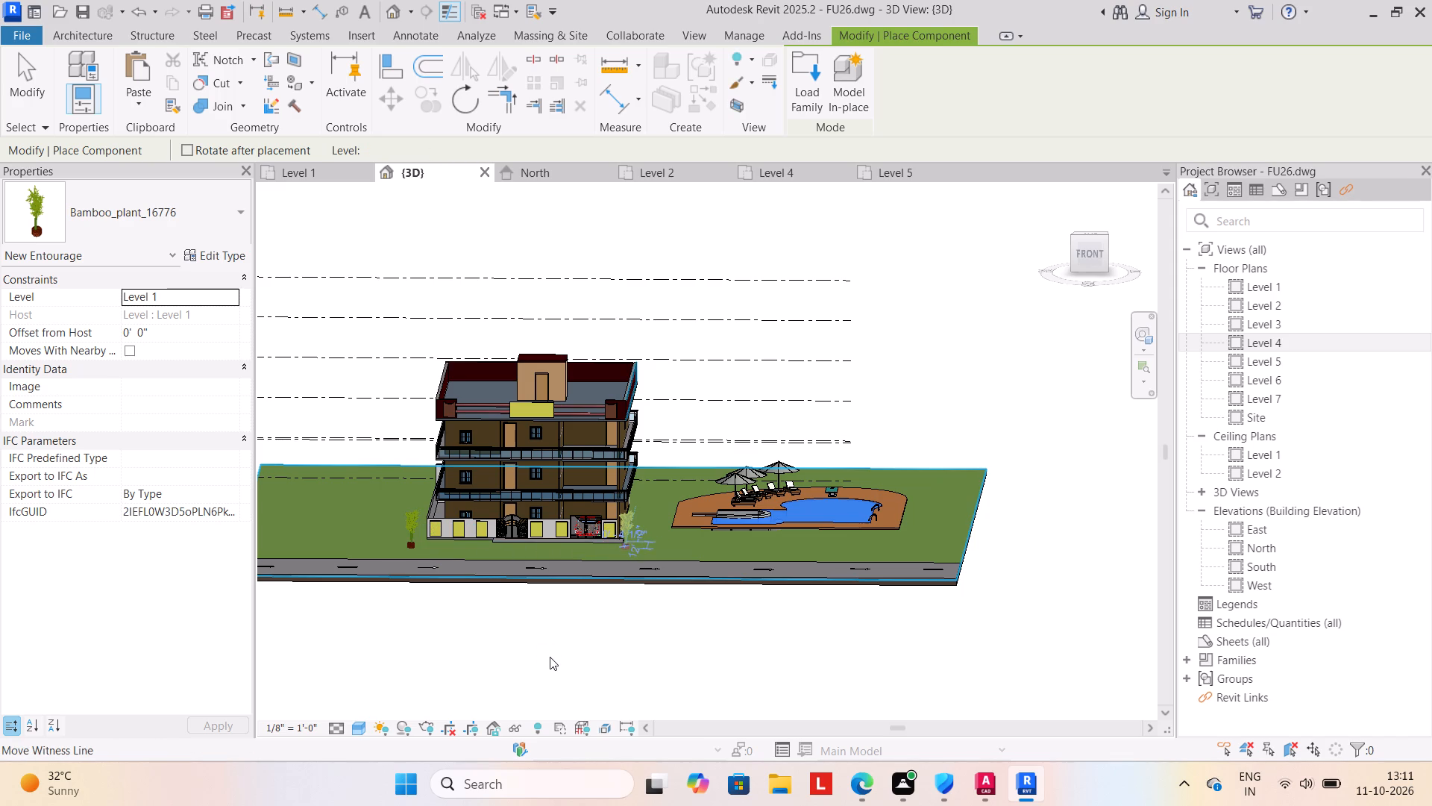
key("Escape")
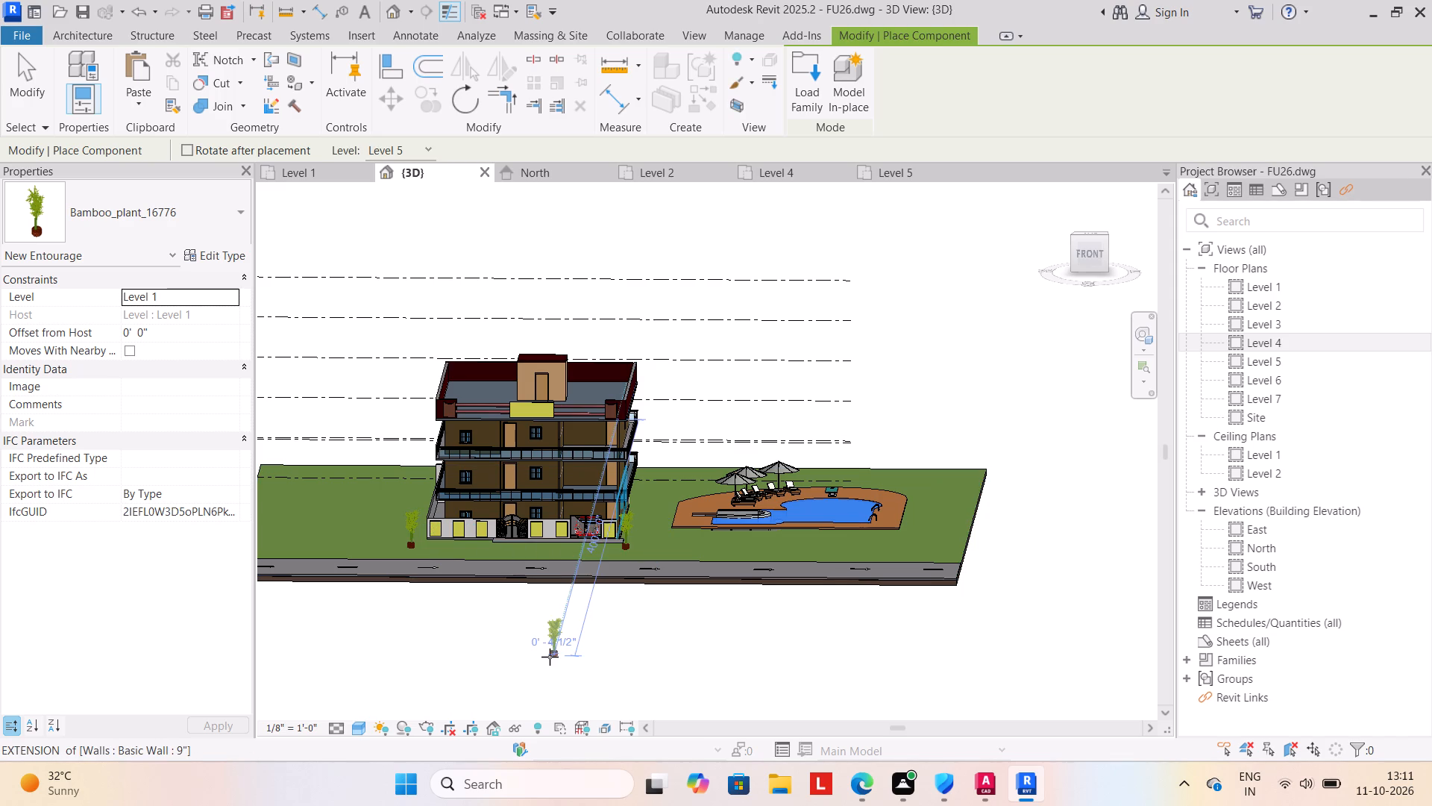
key("Escape")
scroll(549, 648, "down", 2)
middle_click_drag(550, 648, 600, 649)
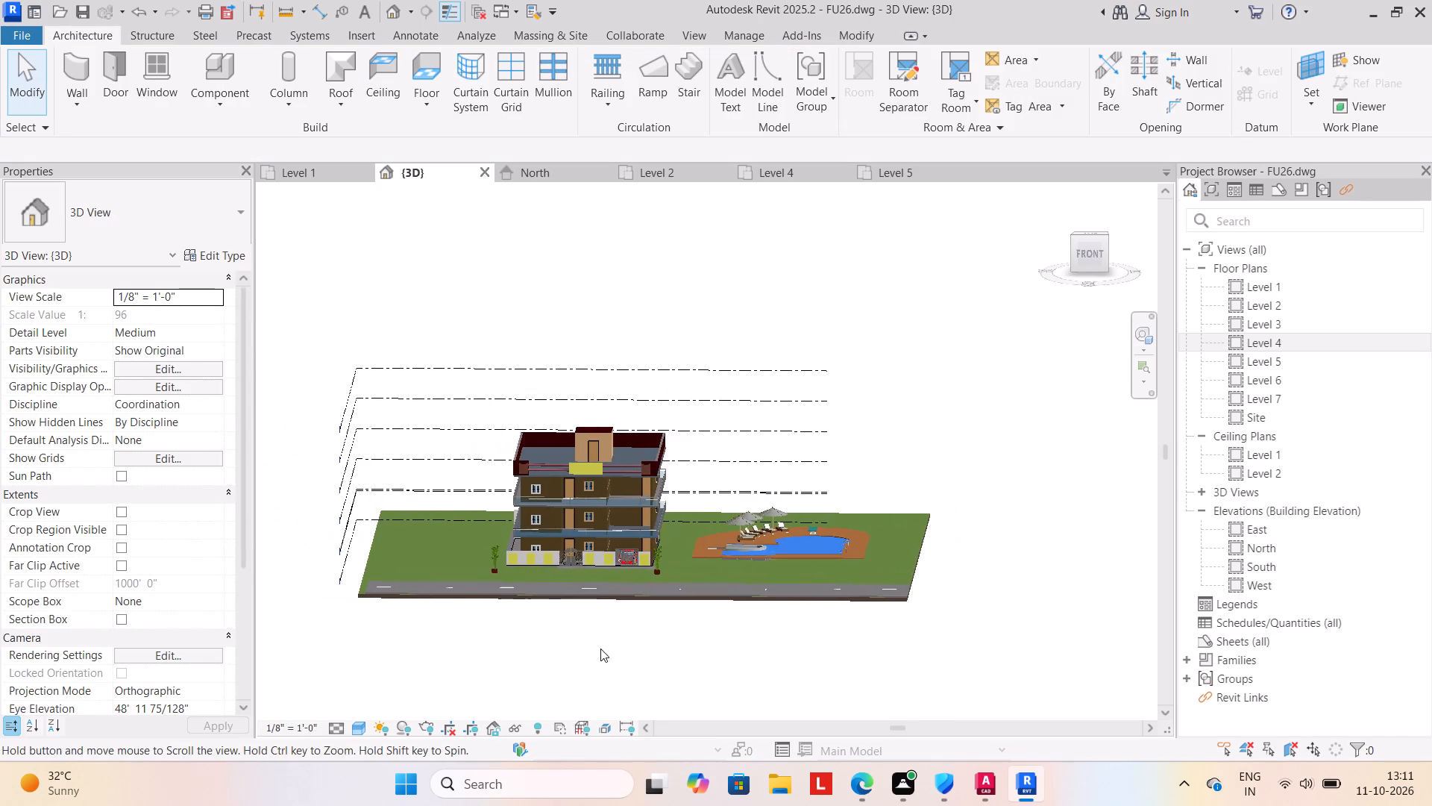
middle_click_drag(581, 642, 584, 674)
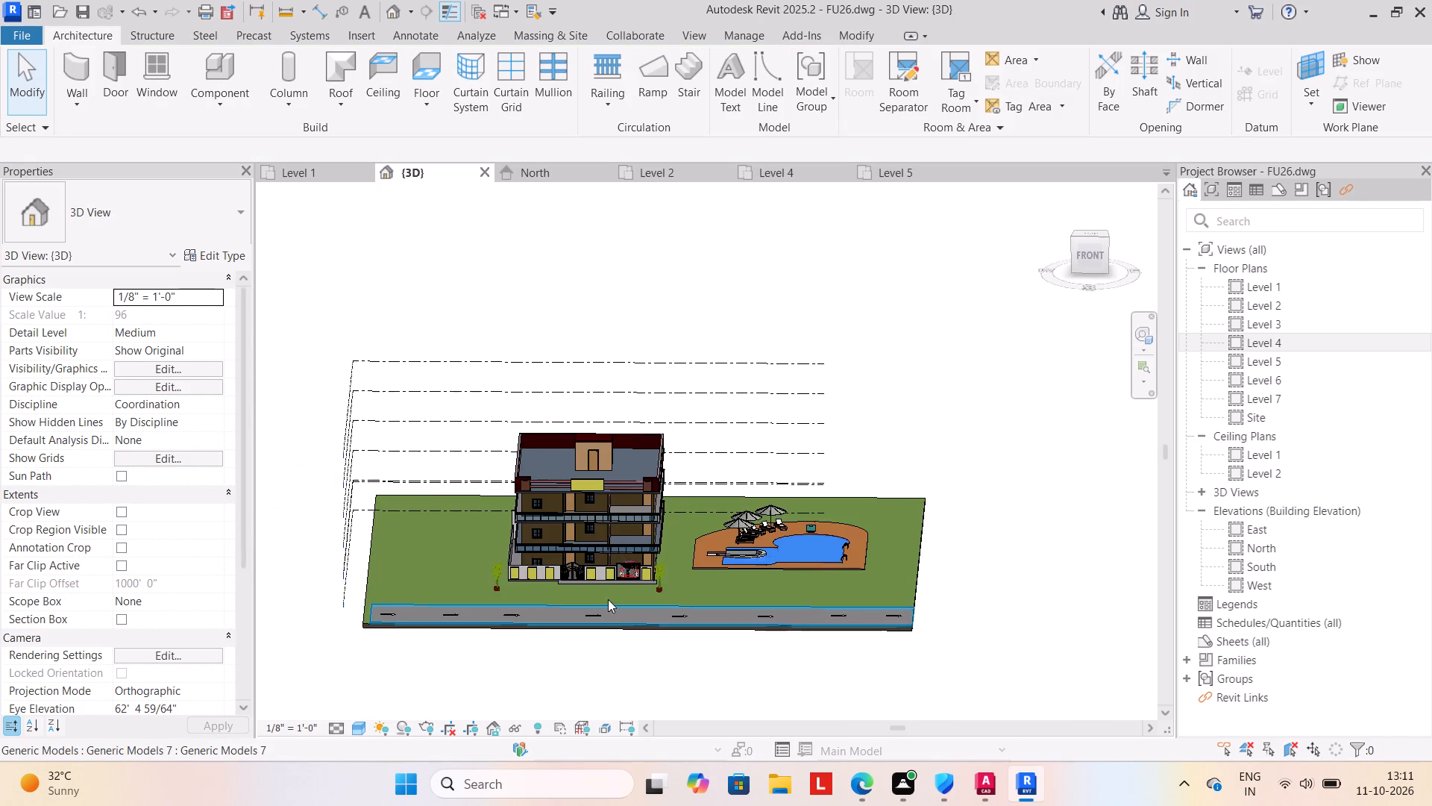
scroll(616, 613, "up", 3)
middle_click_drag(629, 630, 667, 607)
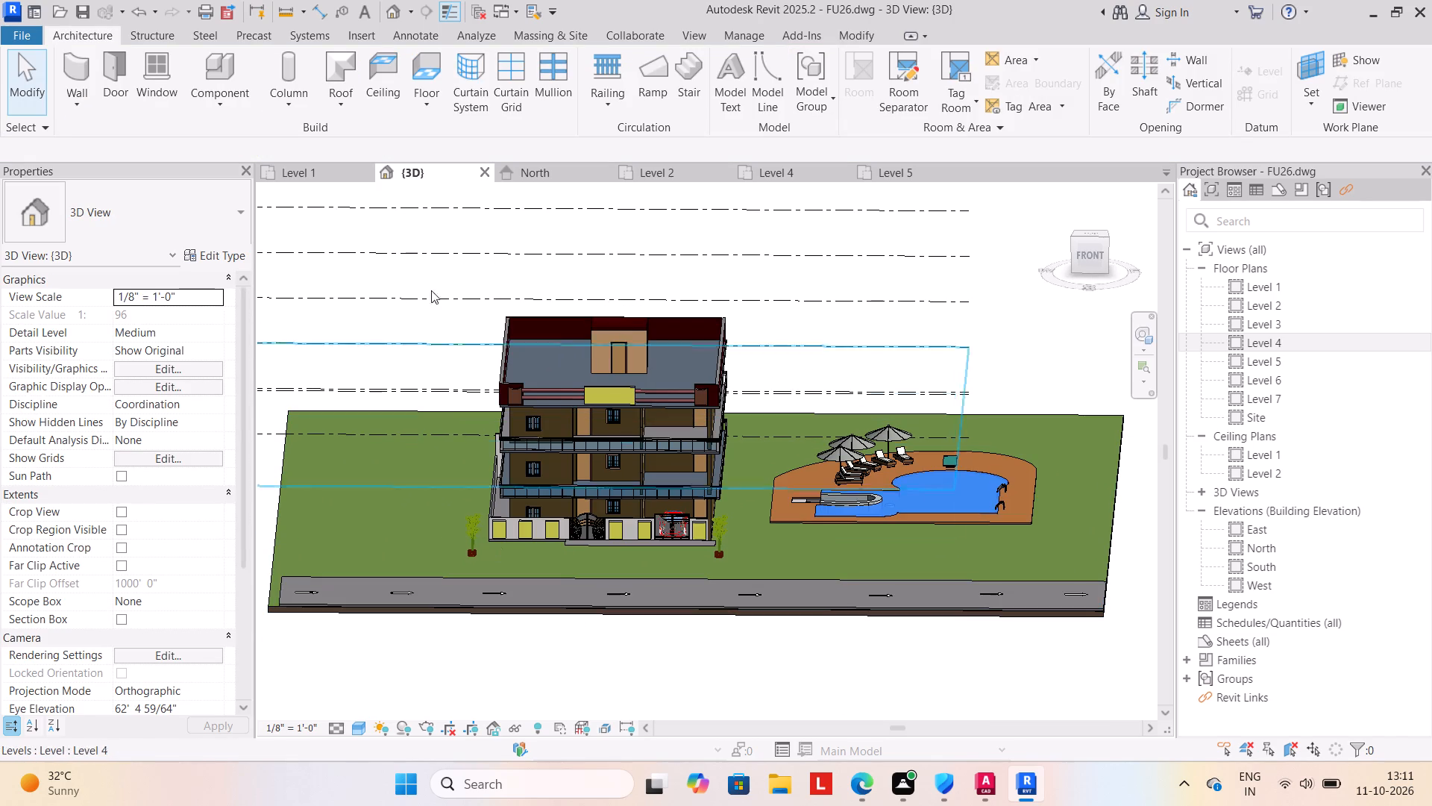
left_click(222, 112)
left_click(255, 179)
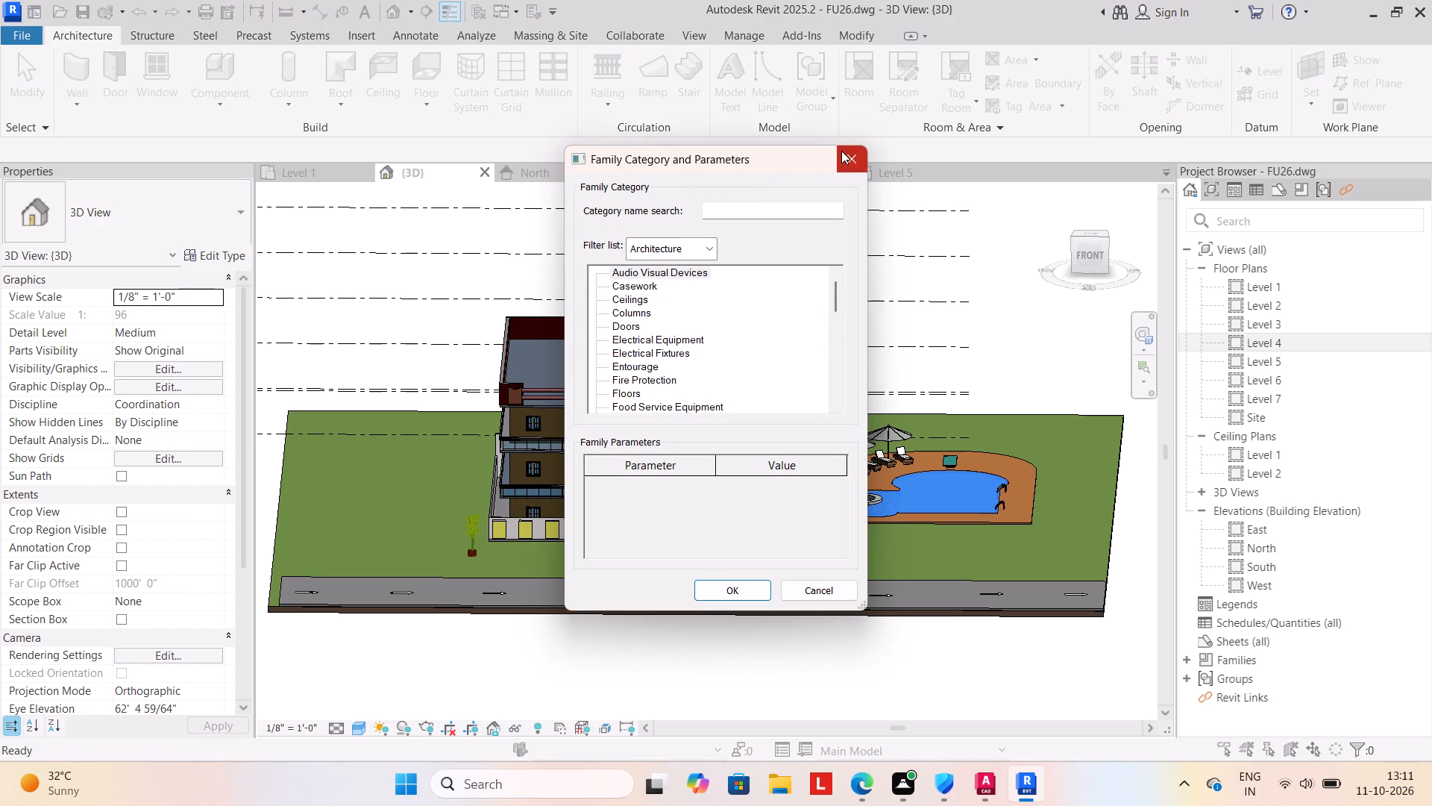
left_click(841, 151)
Load the Harley_Davidson-Road_King_7561 family as a component from the "cars" folder in SHUBHAM CITY.
left_click(214, 107)
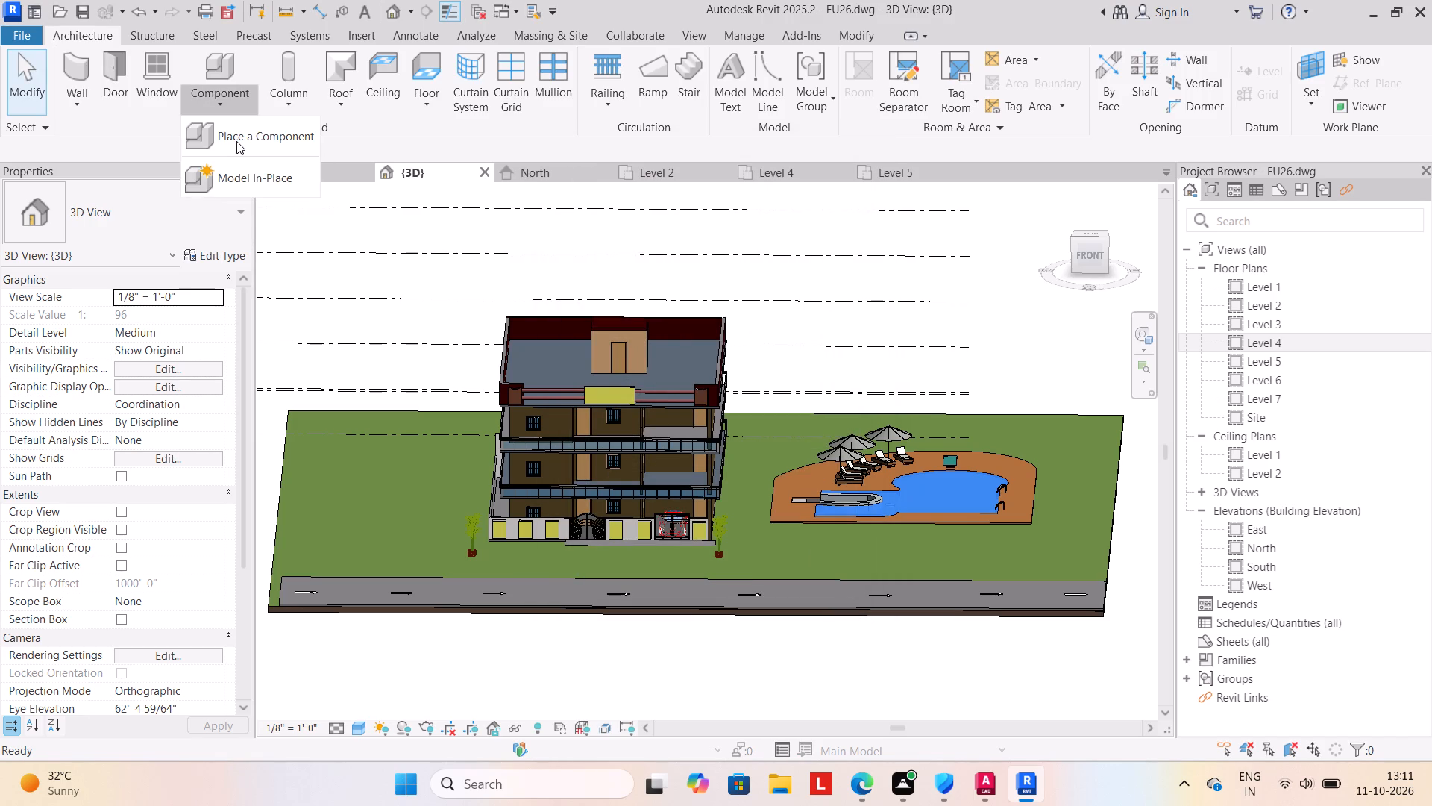
left_click(236, 141)
left_click(808, 77)
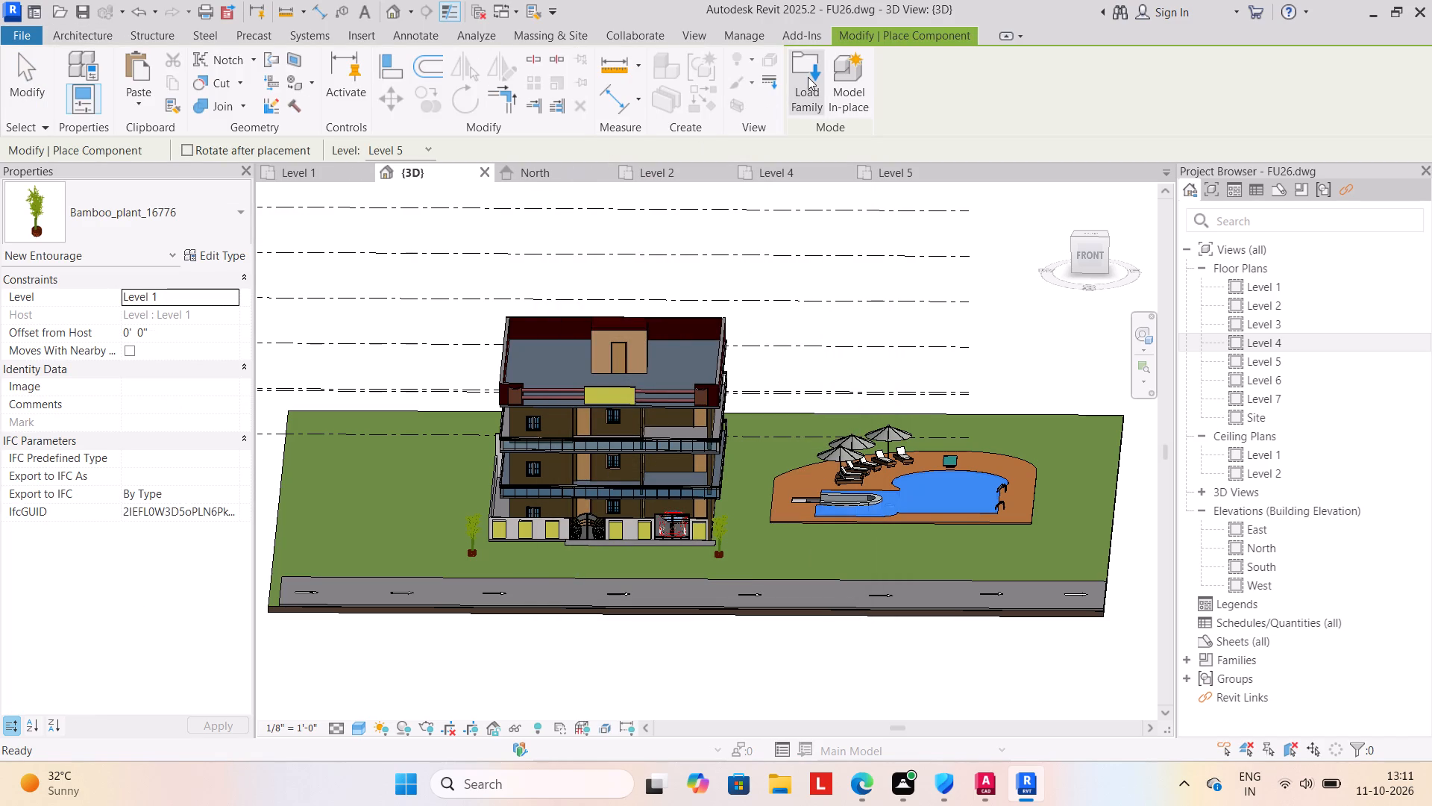
scroll(682, 351, "down", 5)
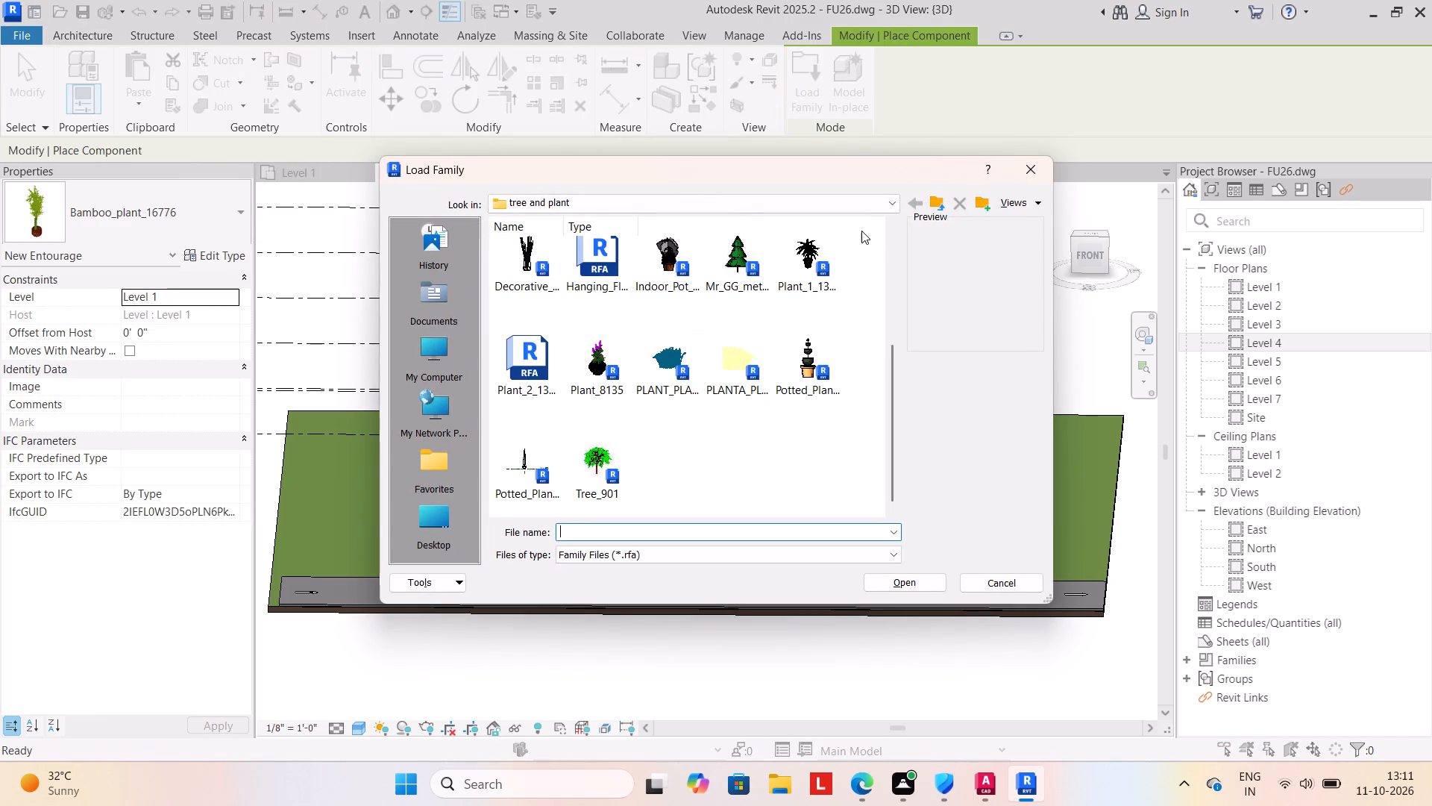
left_click(932, 204)
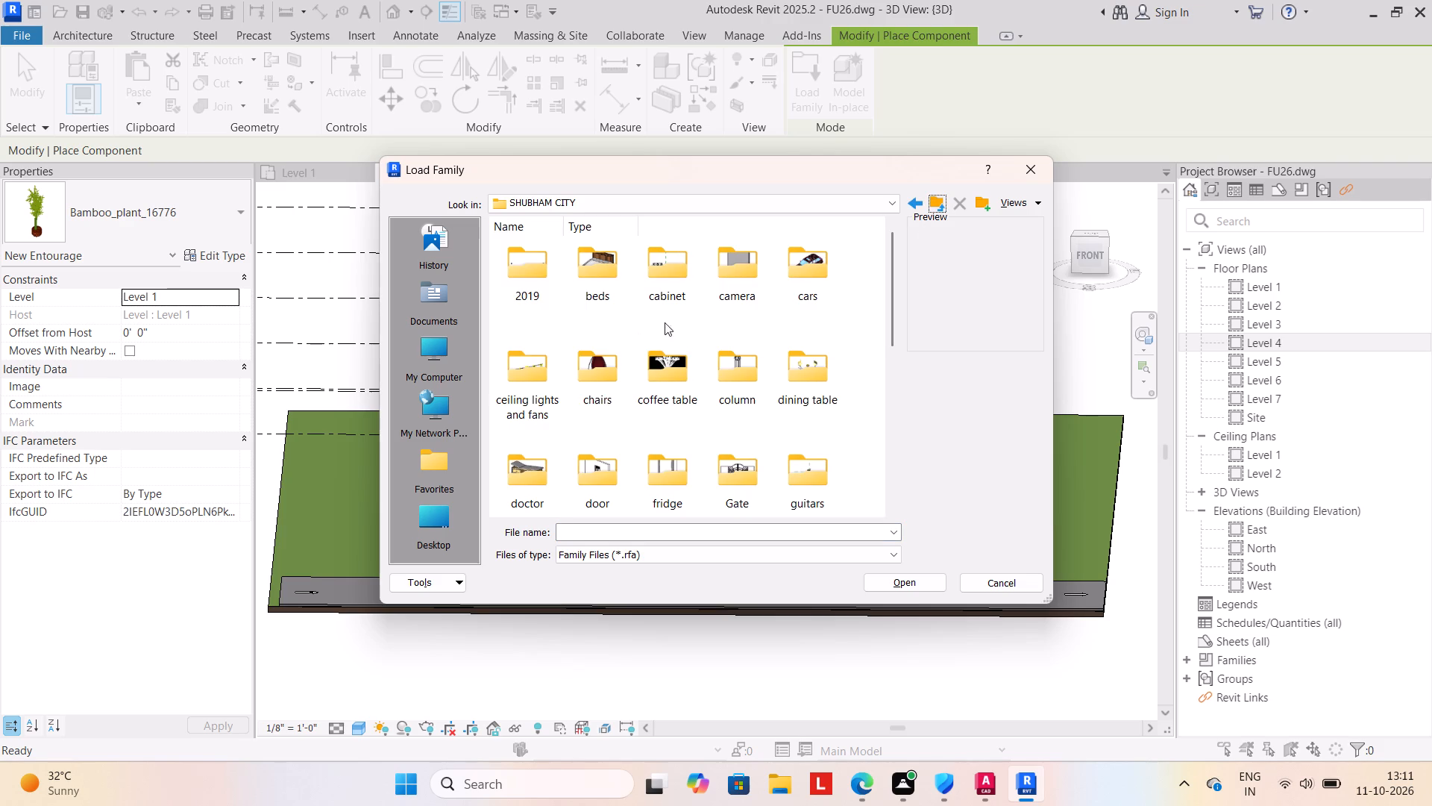
left_click(821, 273)
double_click(809, 290)
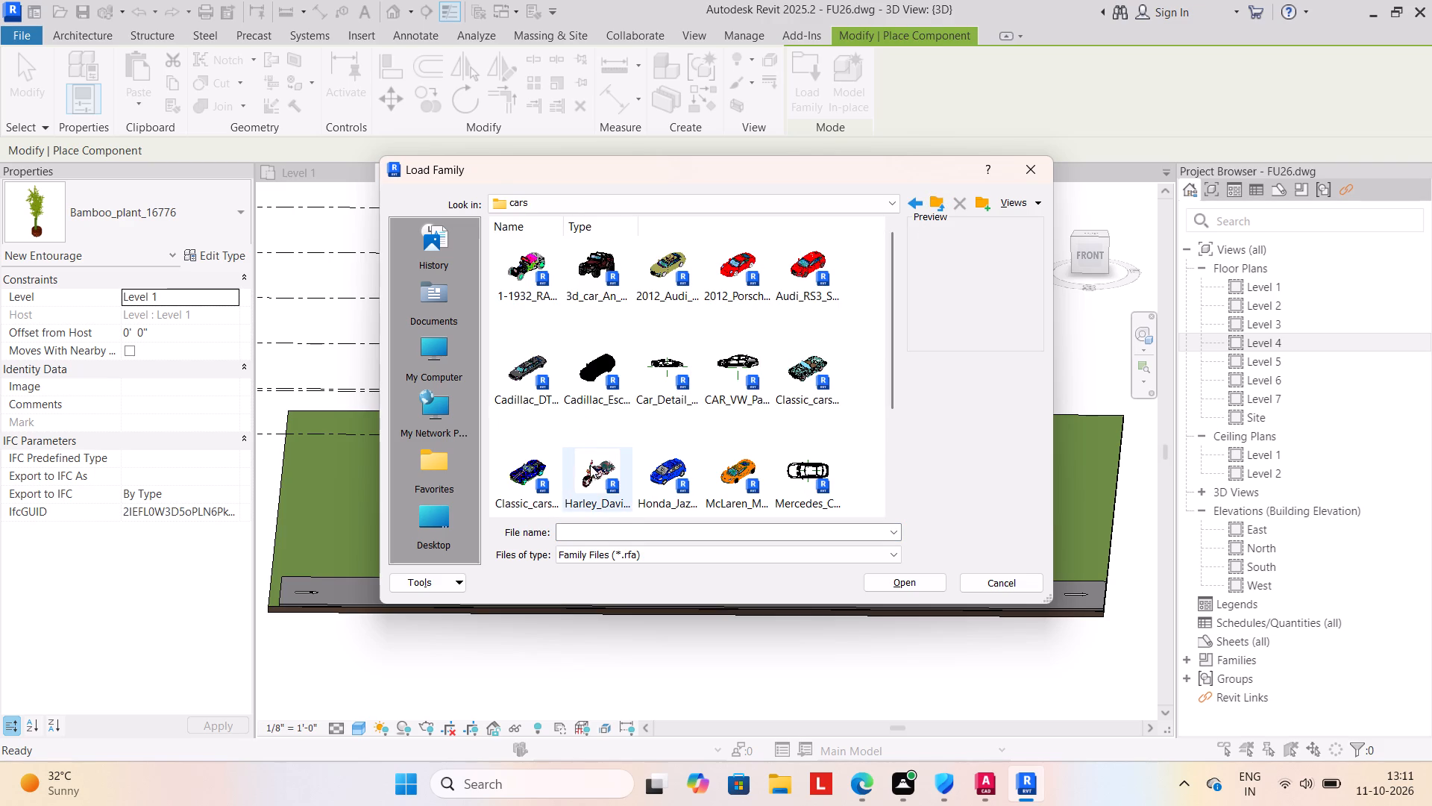
left_click(590, 465)
left_click(917, 582)
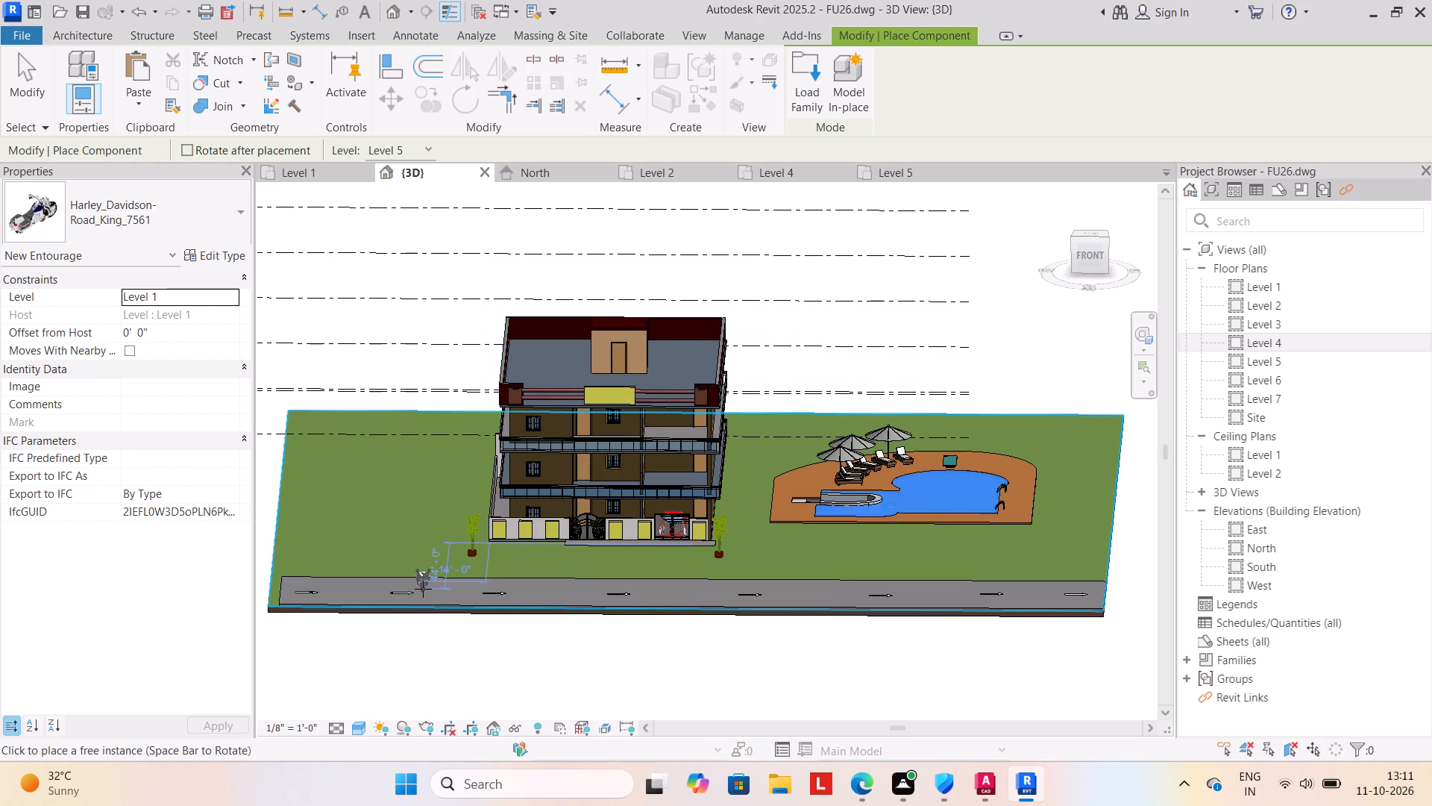
Rotate the motorcycle to face along the road and place one on the road before the building corner away from the pool.
key("space")
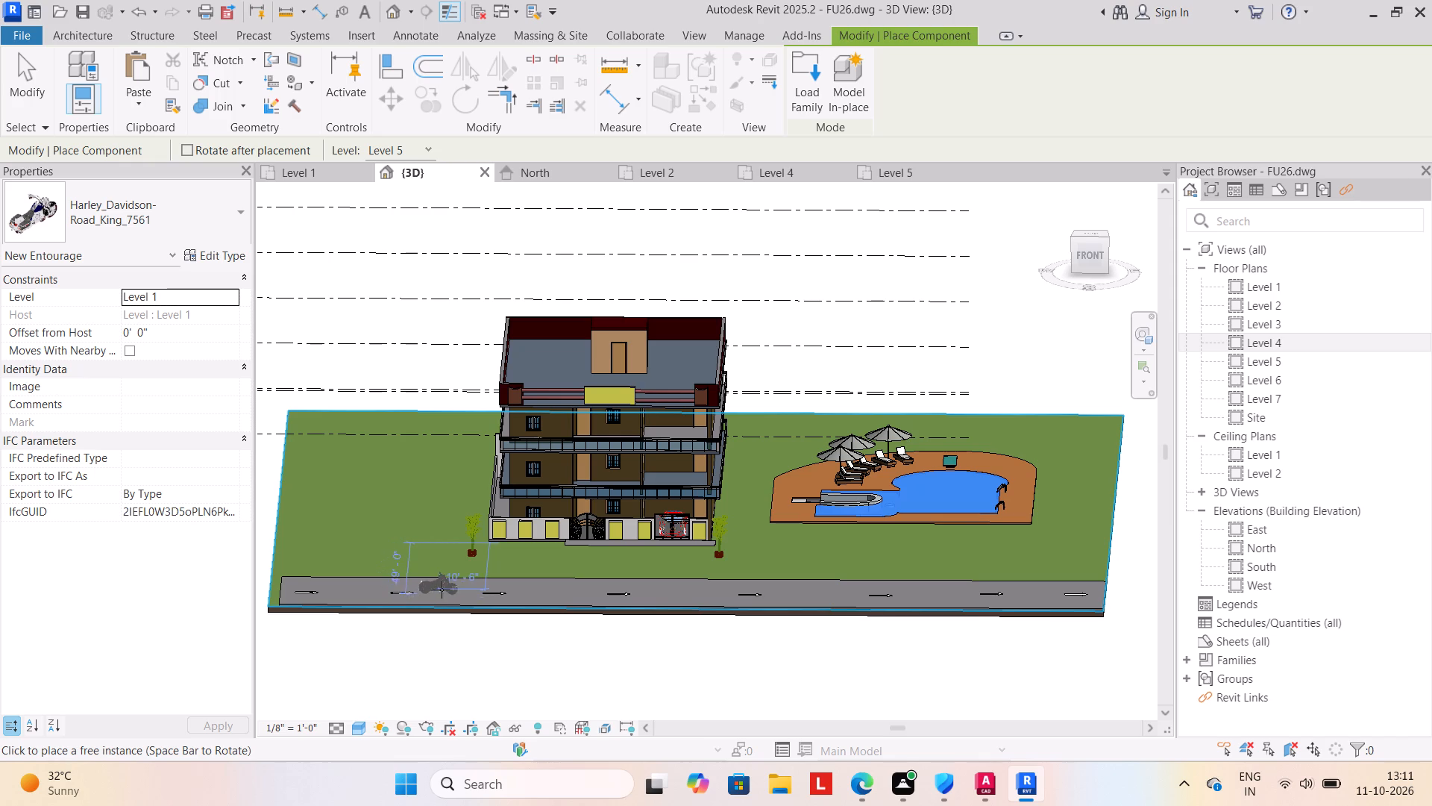
left_click(442, 591)
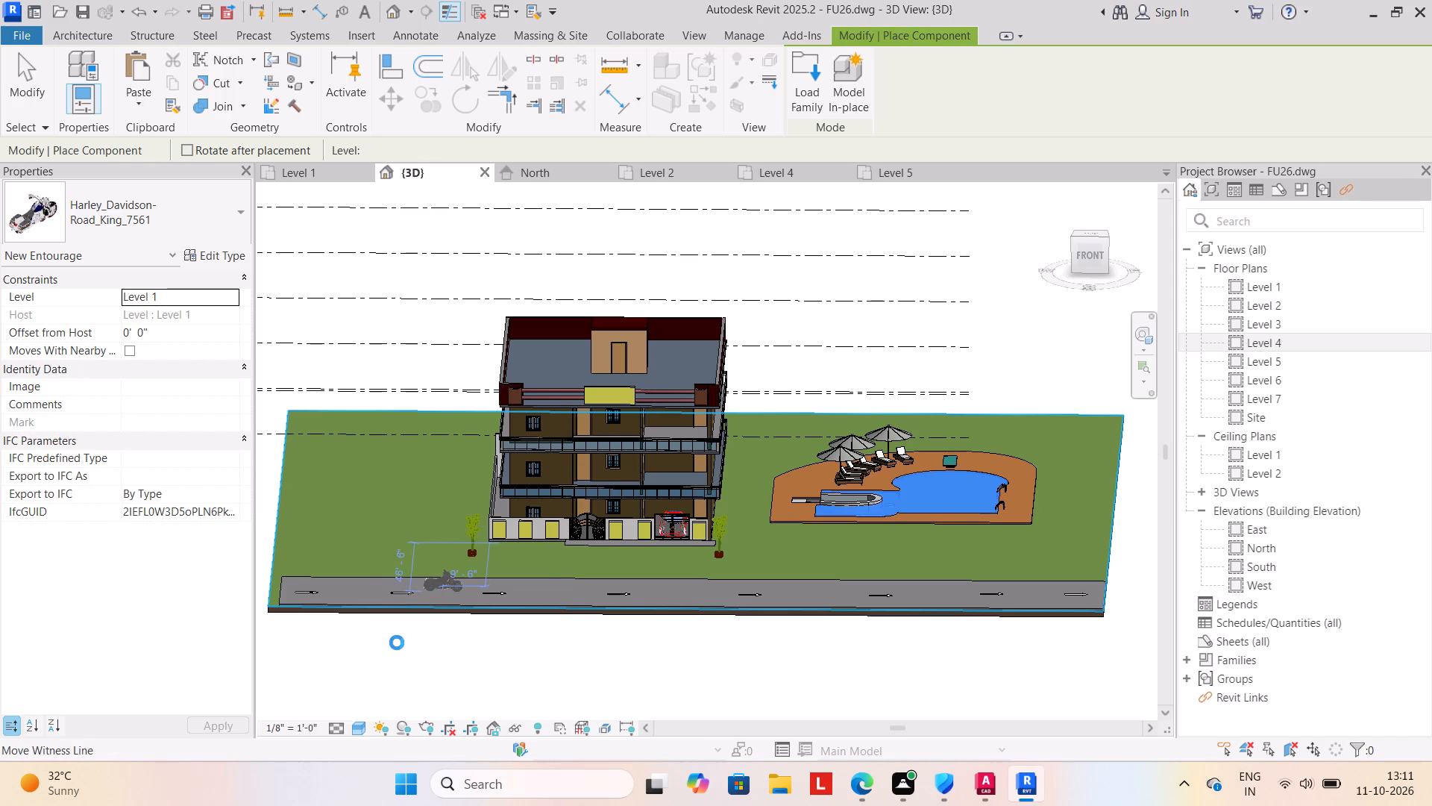
key("Escape")
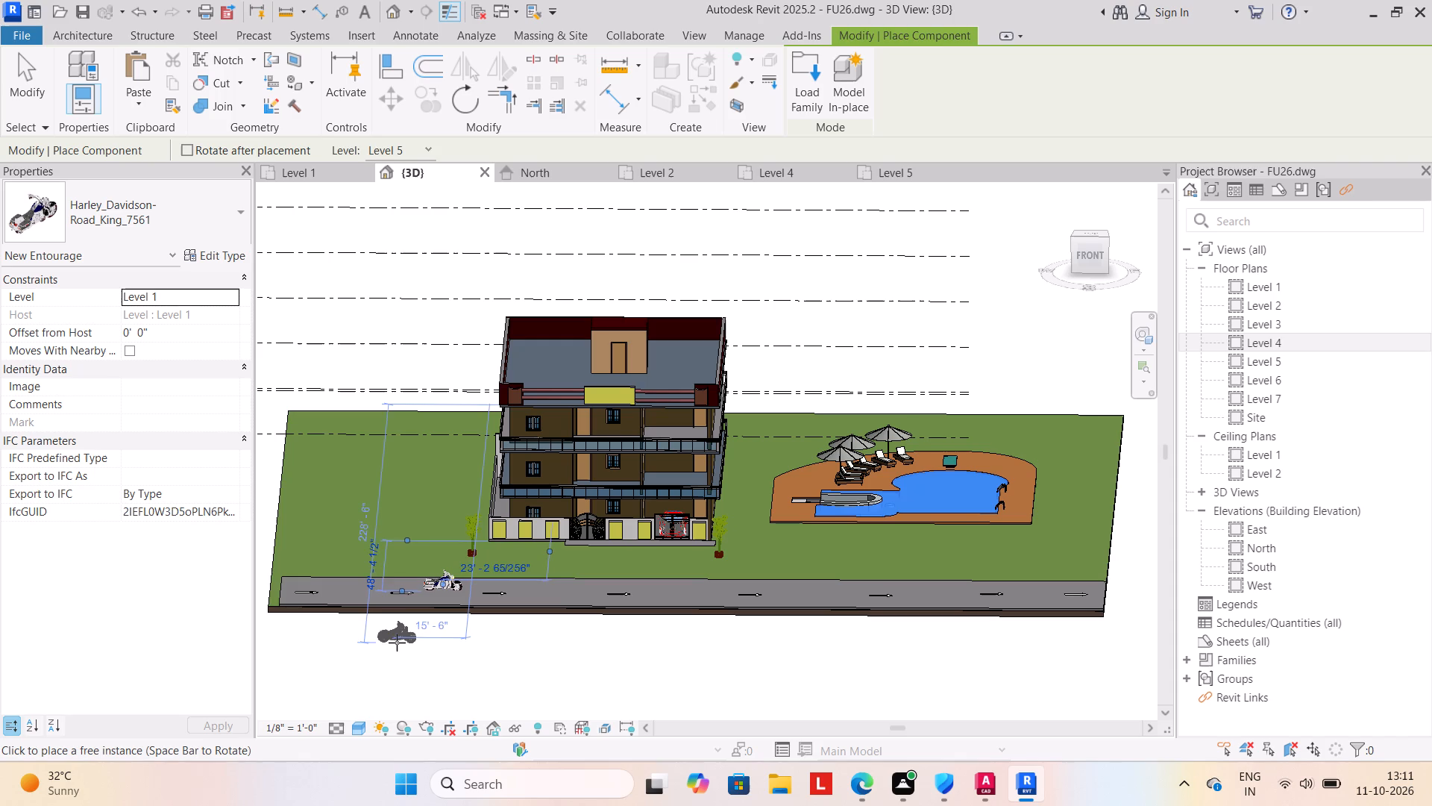
key("Escape")
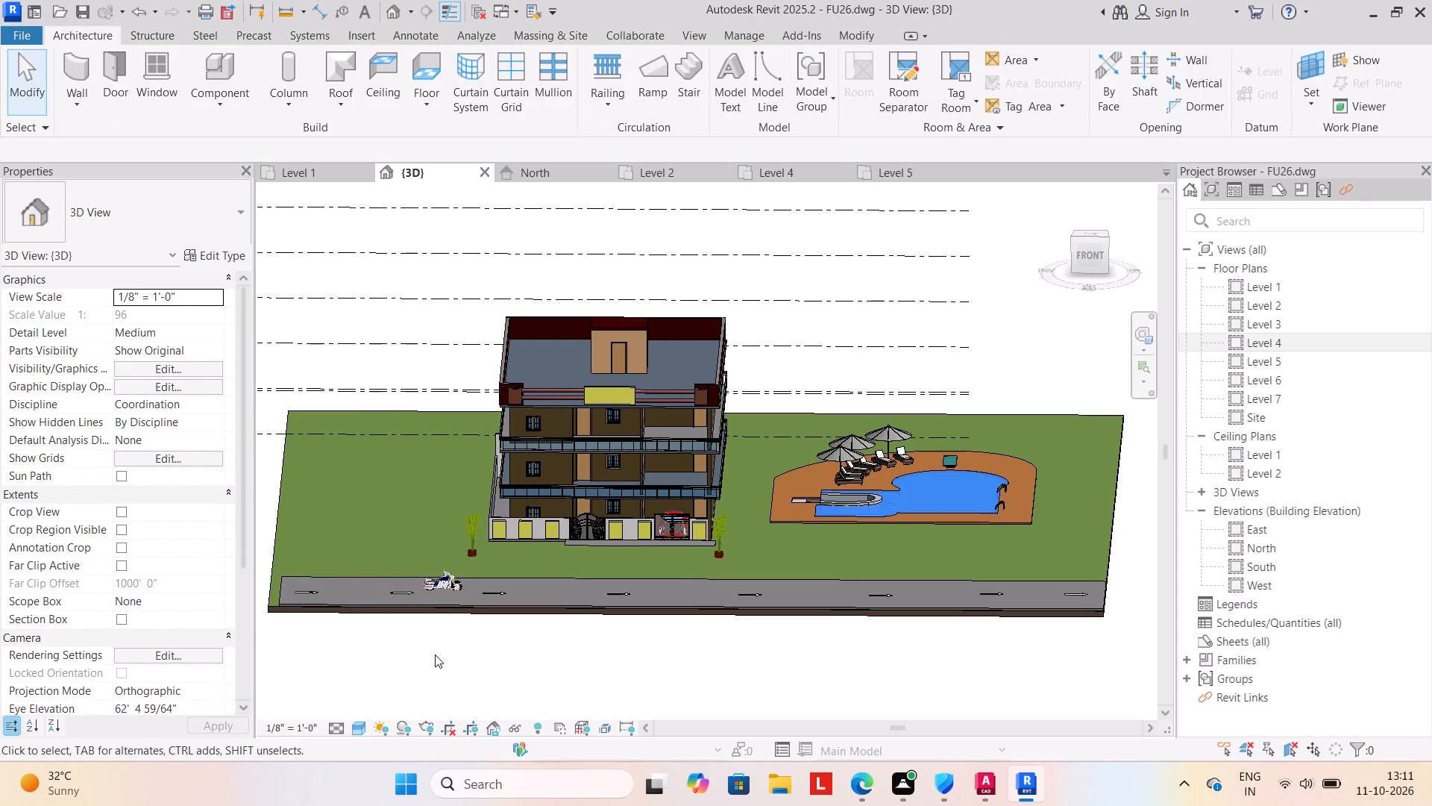
Examine the building, motorcycle, plants and pool area from several viewing angles.
scroll(437, 657, "down", 1)
middle_click_drag(433, 652, 363, 622)
middle_click_drag(389, 618, 418, 636, "shift")
scroll(422, 626, "down", 1)
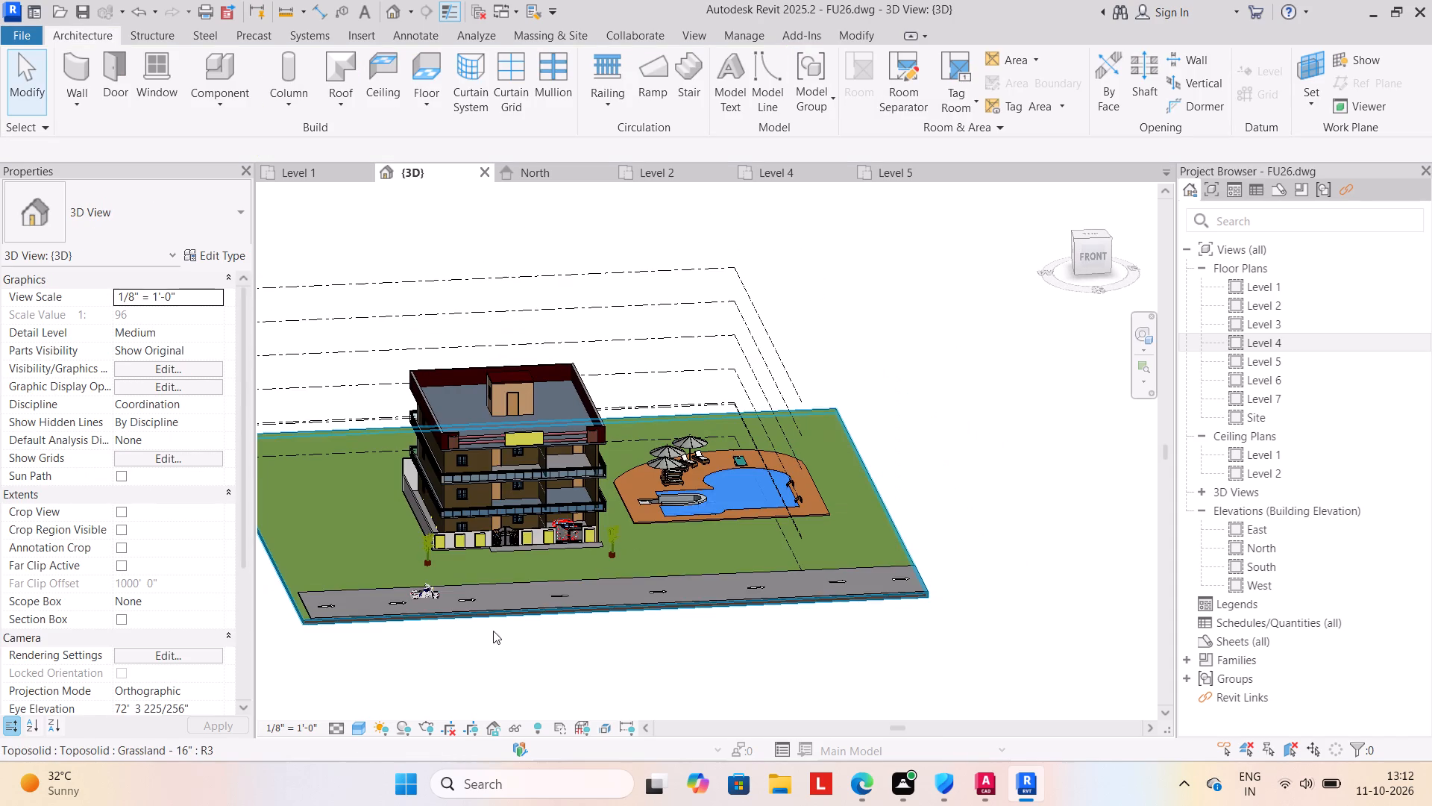
middle_click_drag(493, 631, 473, 630, "shift")
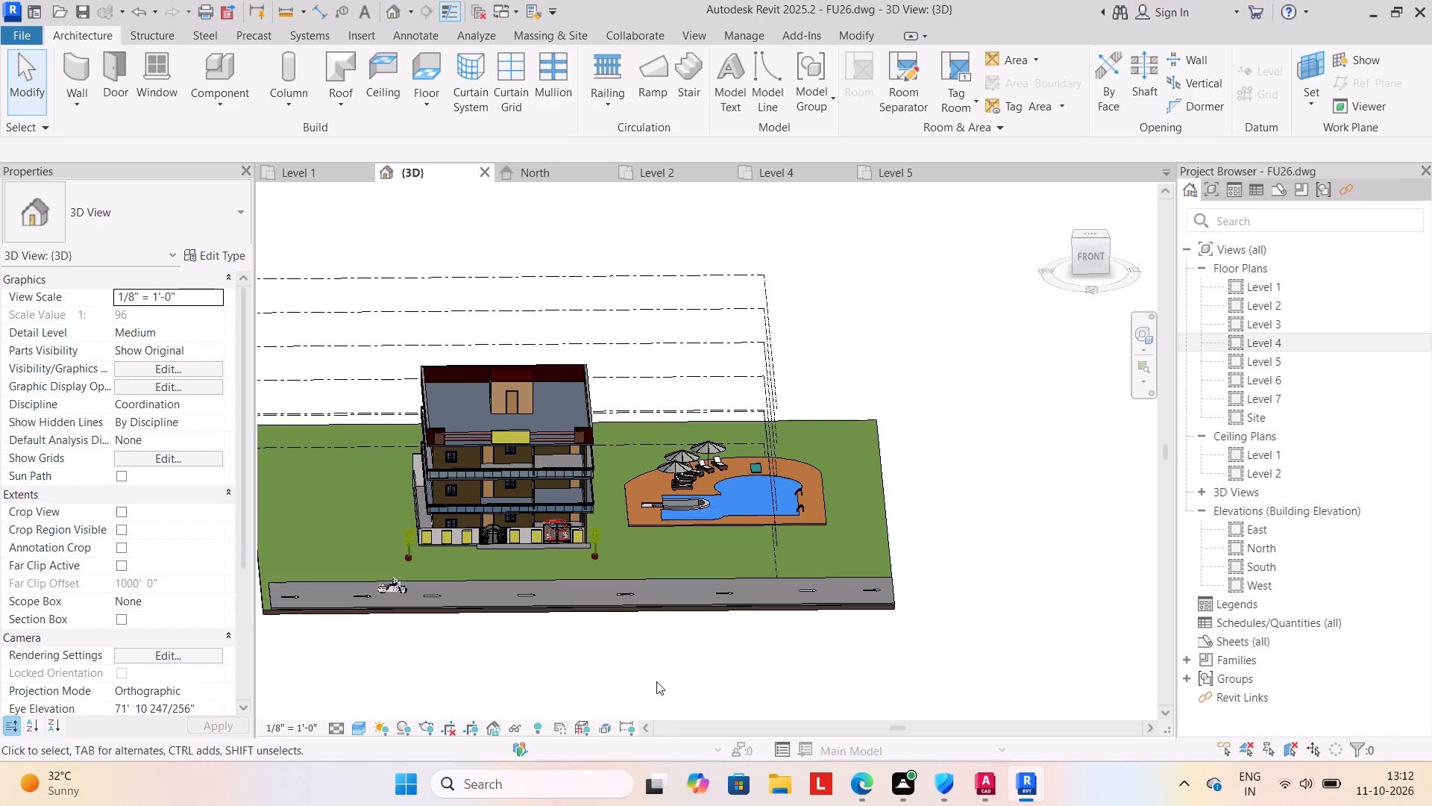
scroll(656, 681, "down", 2)
middle_click_drag(640, 662, 653, 629)
middle_click_drag(626, 657, 622, 636, "shift")
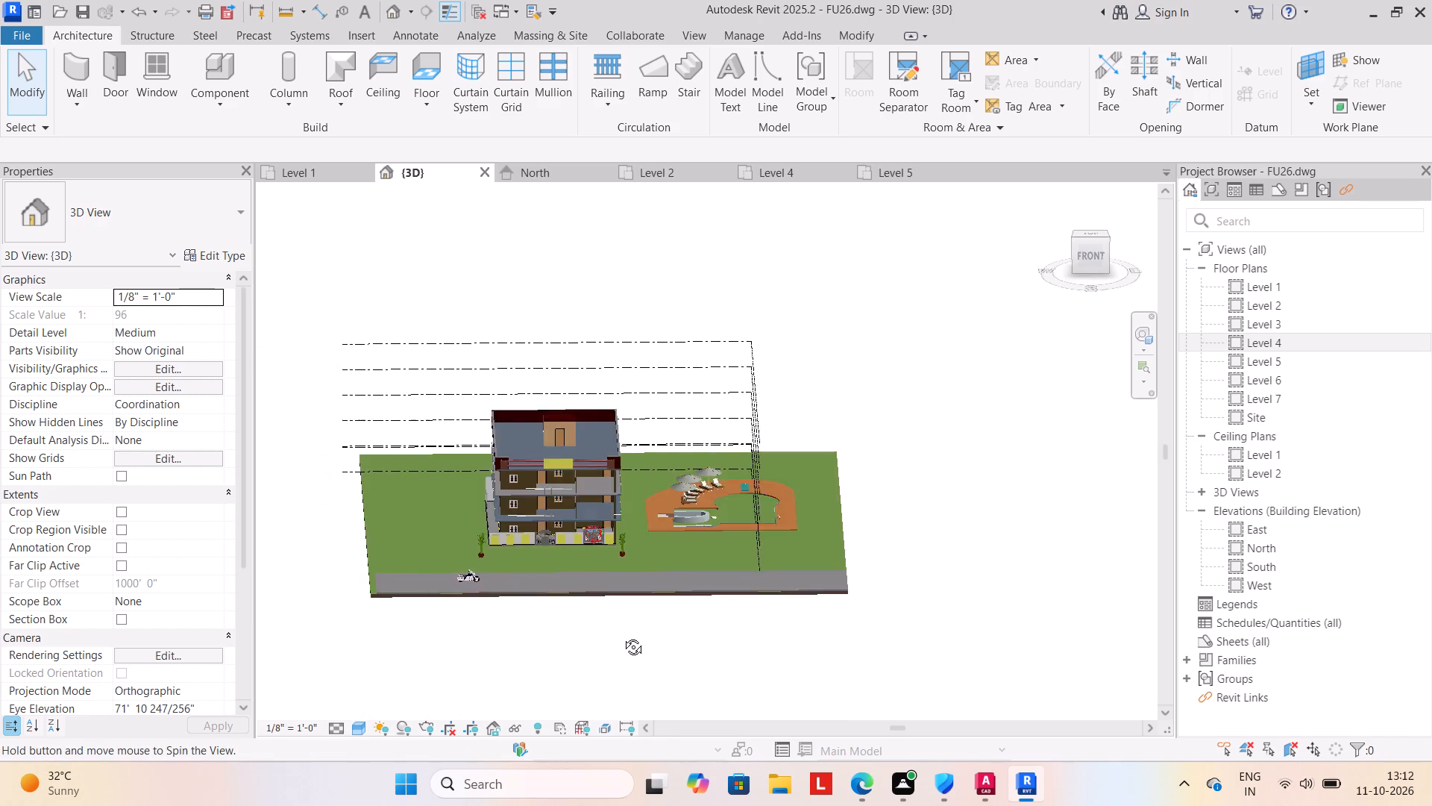
middle_click_drag(622, 636, 636, 643, "shift")
scroll(594, 615, "up", 3)
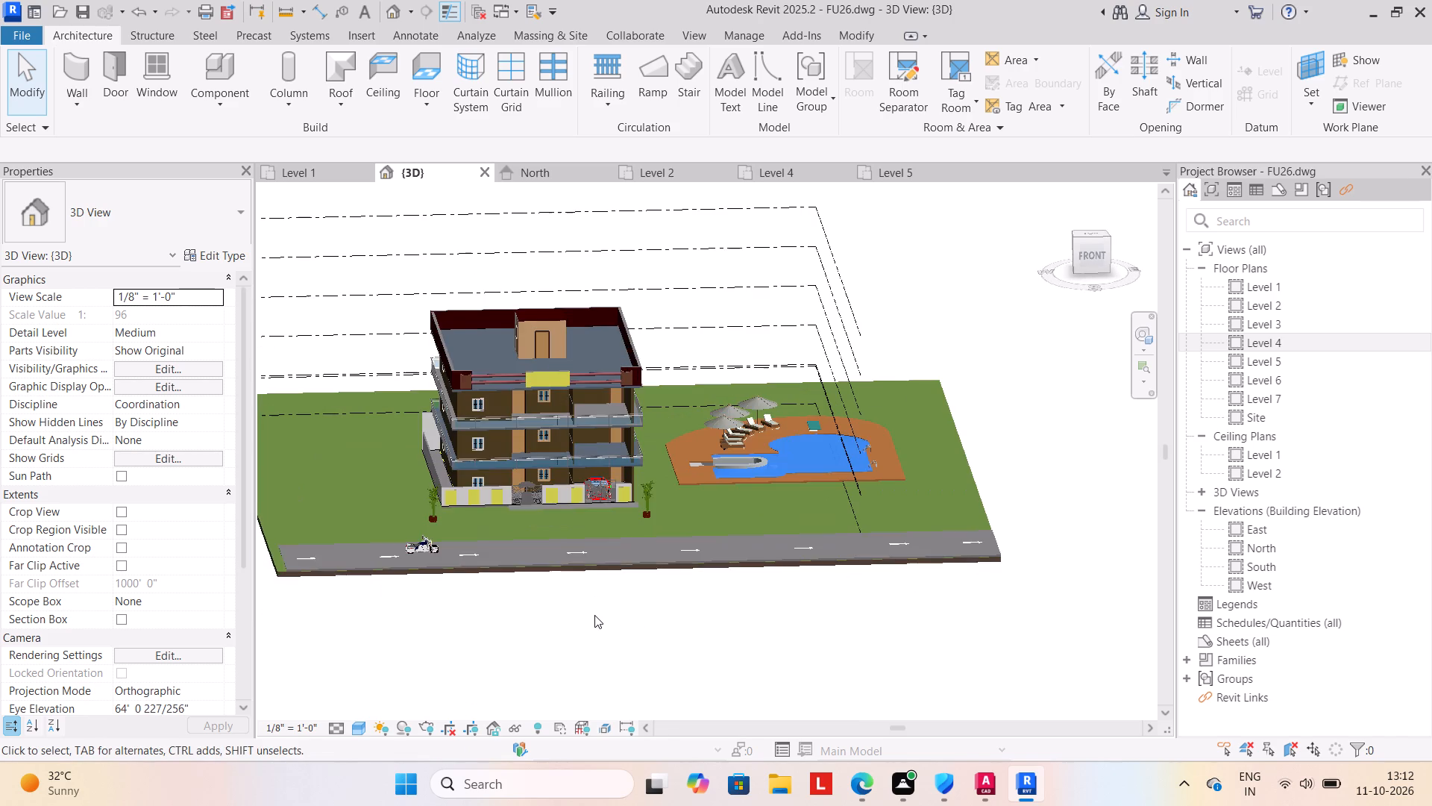
middle_click_drag(598, 621, 594, 635)
scroll(610, 567, "up", 2)
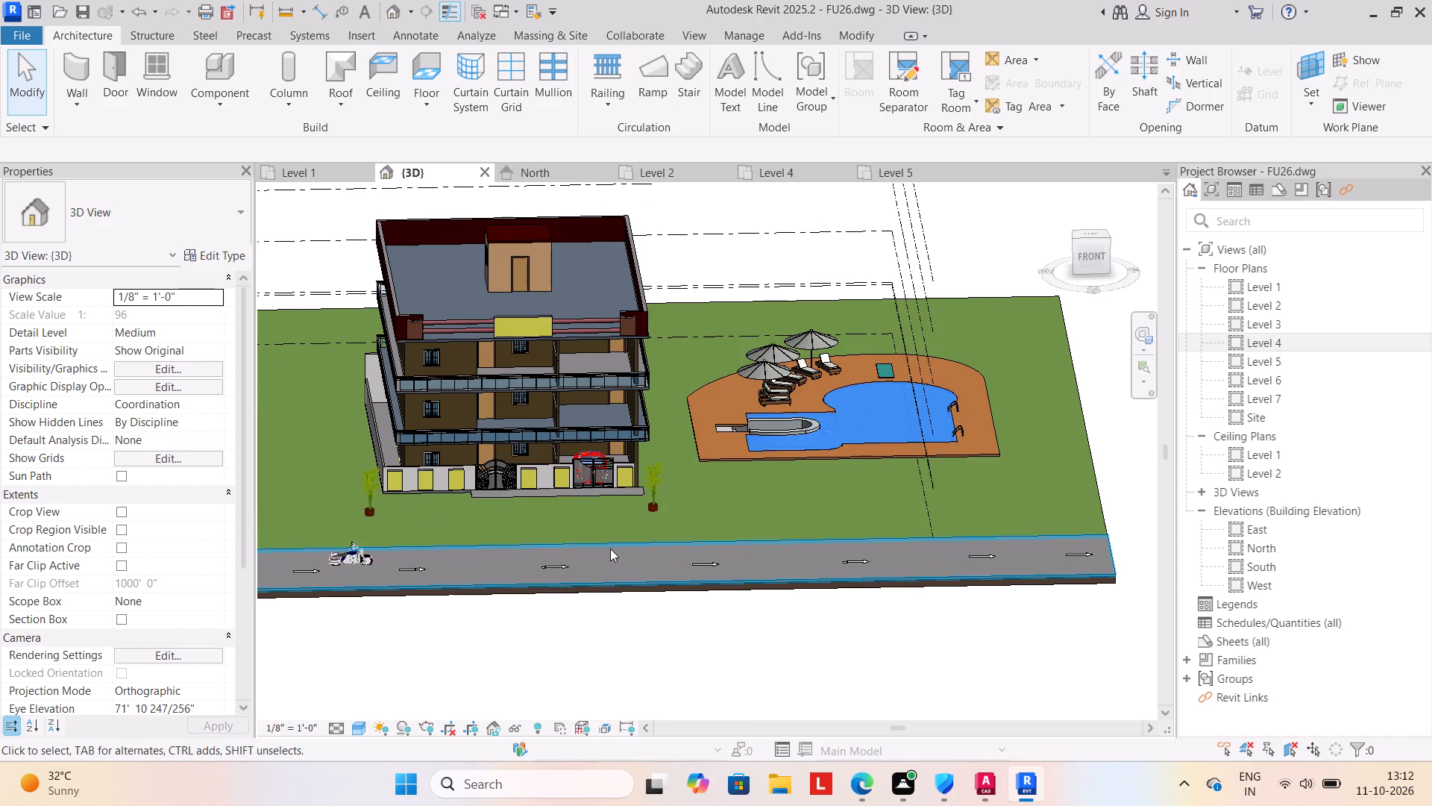
Start a new in-place model in the Generic Models category, keeping the default name.
left_click(216, 109)
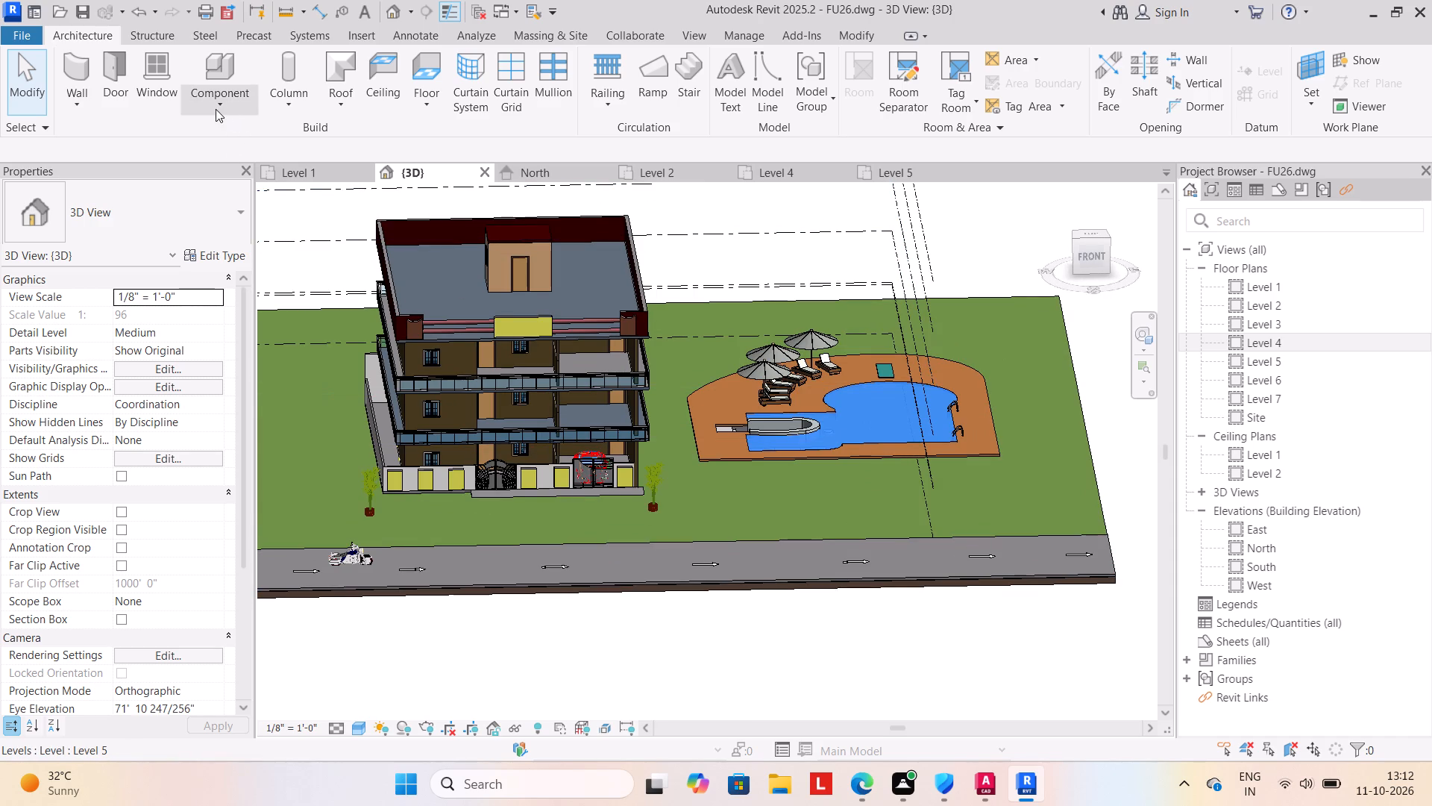
left_click(247, 172)
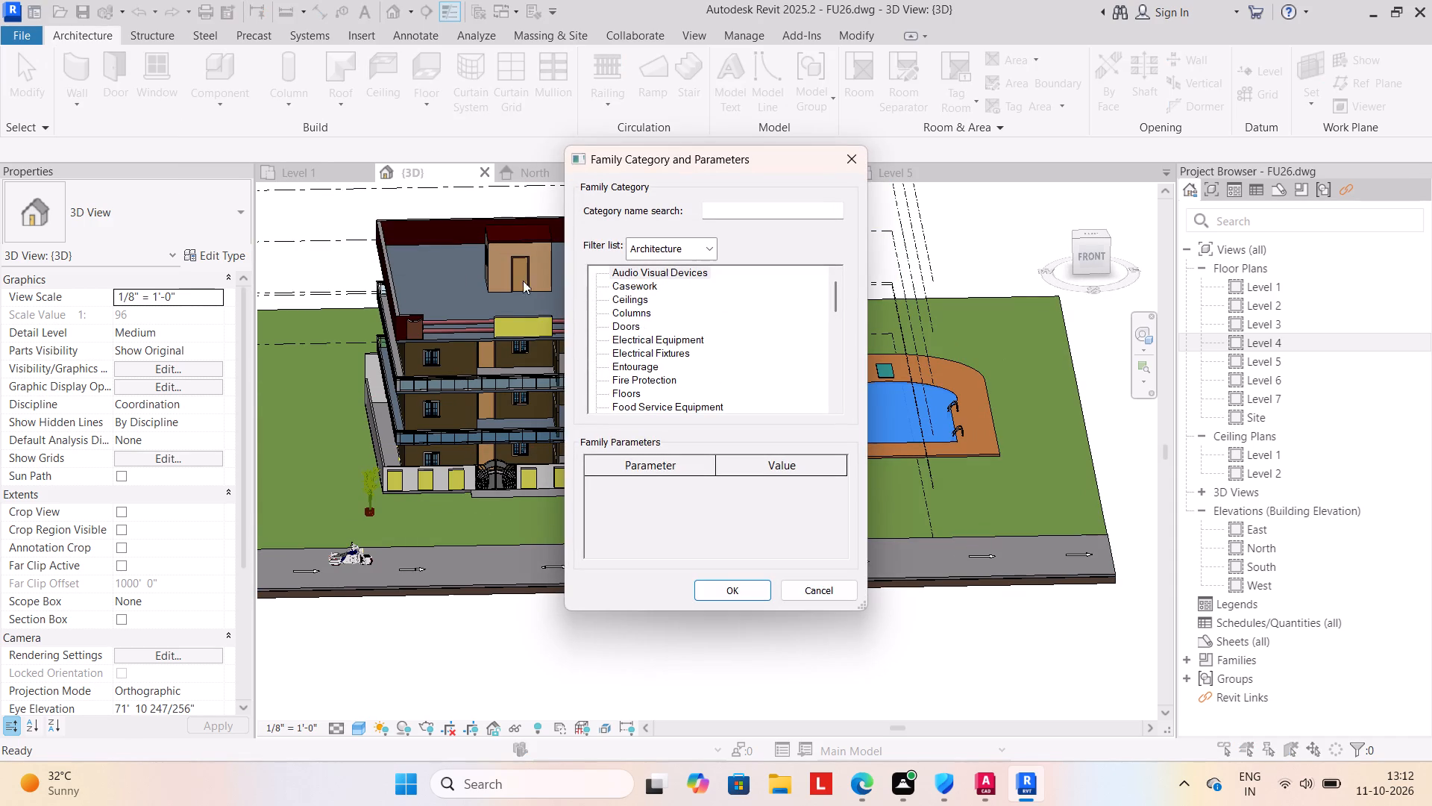
scroll(770, 315, "down", 2)
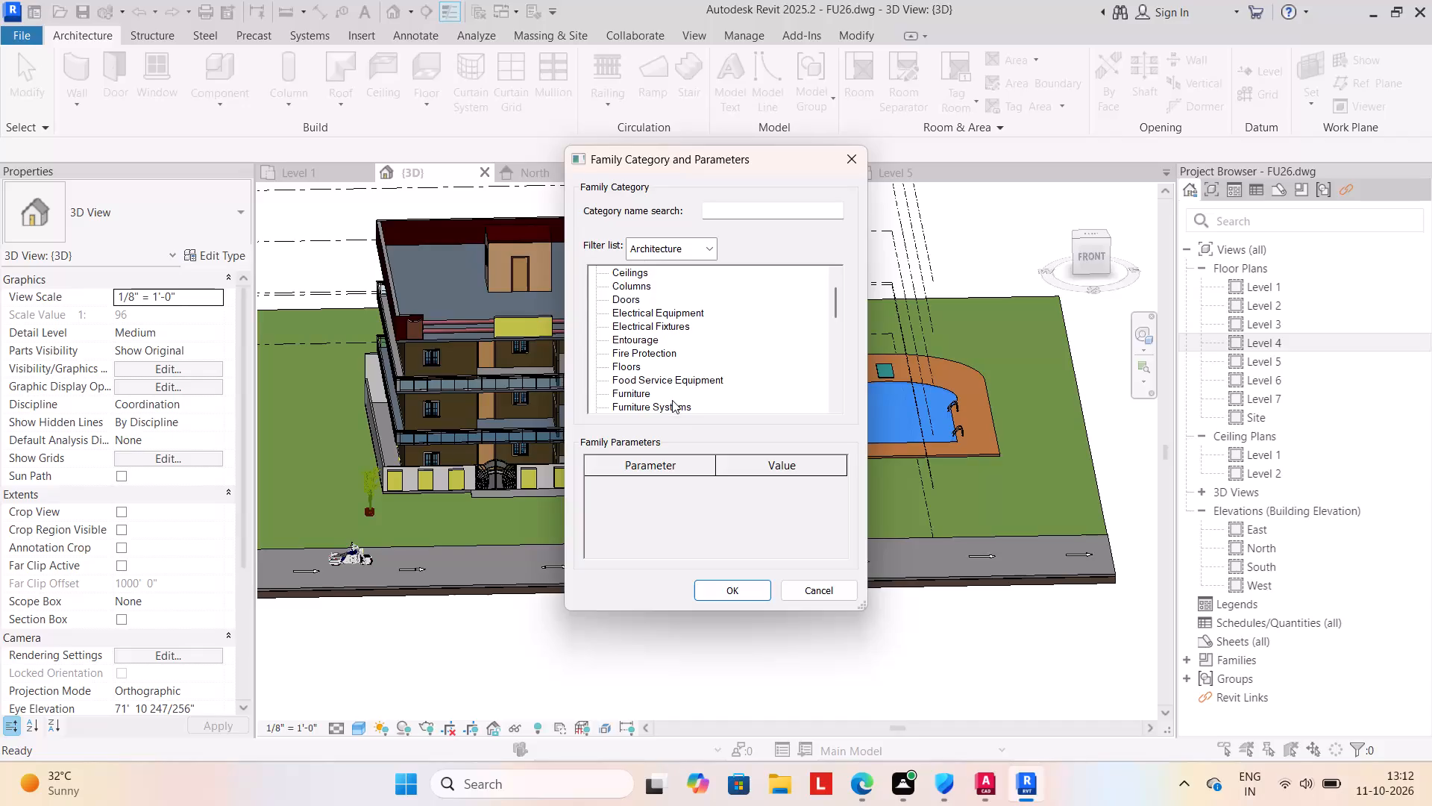
scroll(673, 400, "down", 2)
left_click(665, 396)
left_click(744, 591)
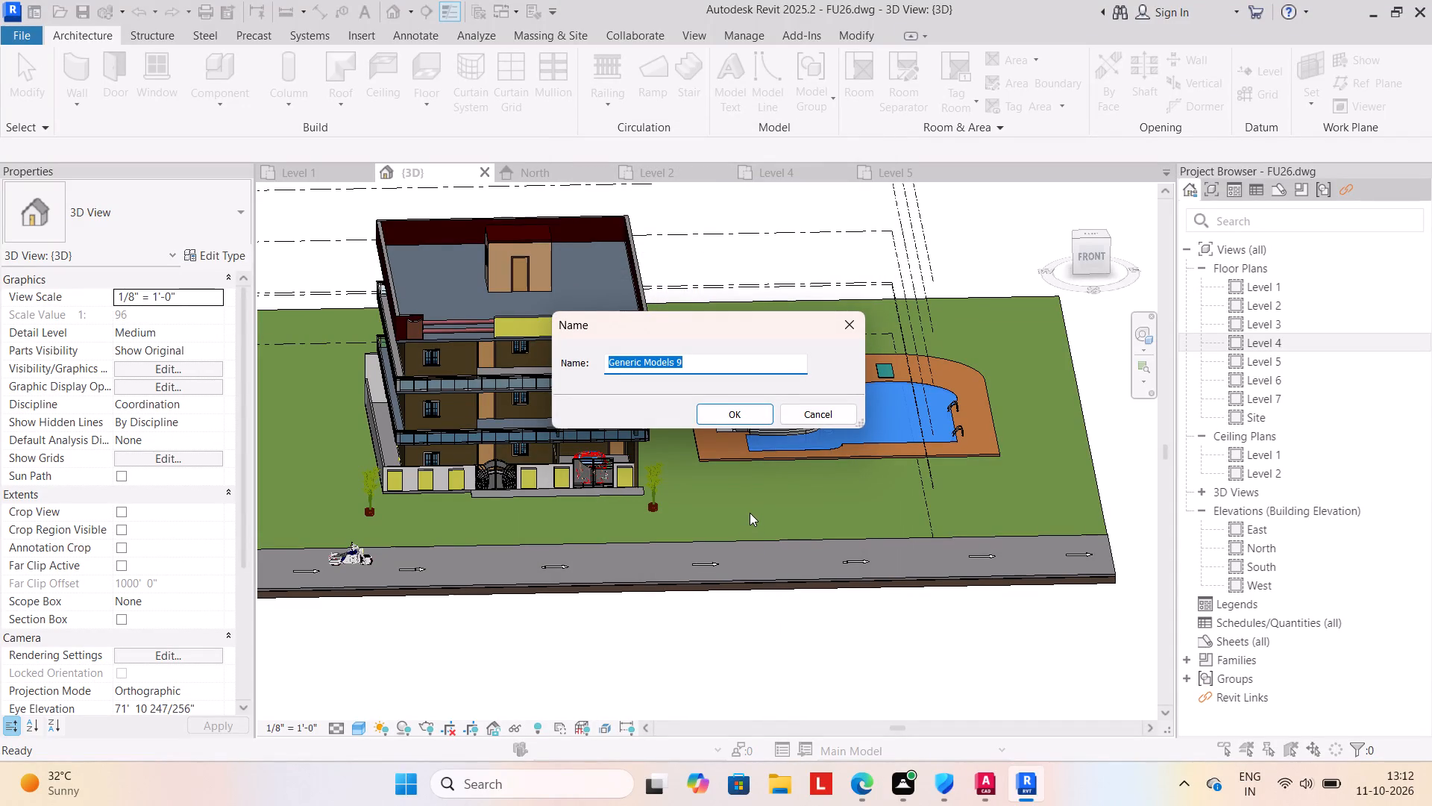
left_click(717, 415)
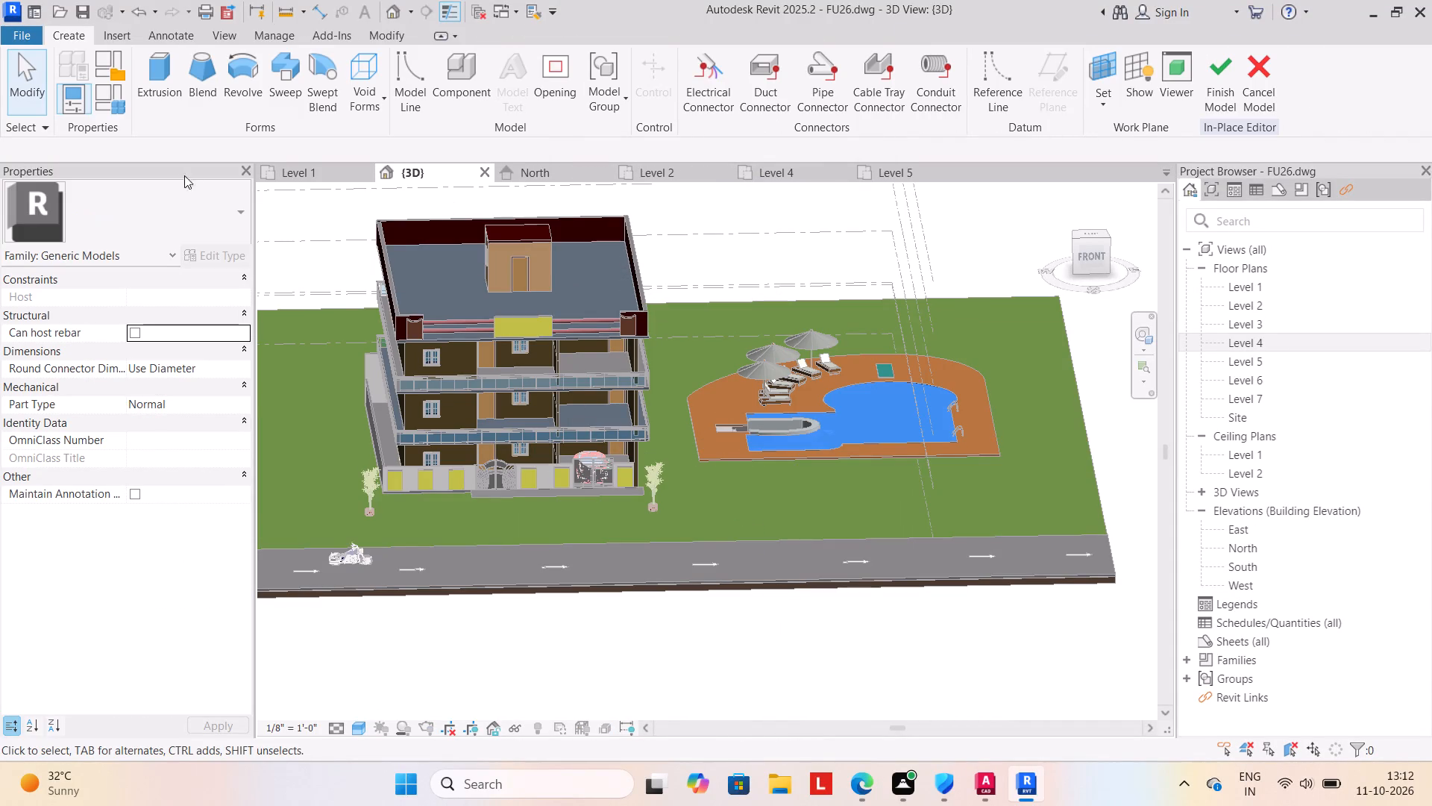
Extrude a rectangular path about 13'-0" by 53'-0" from the pool deck to the road, using the toposolid surface as work plane.
left_click(155, 86)
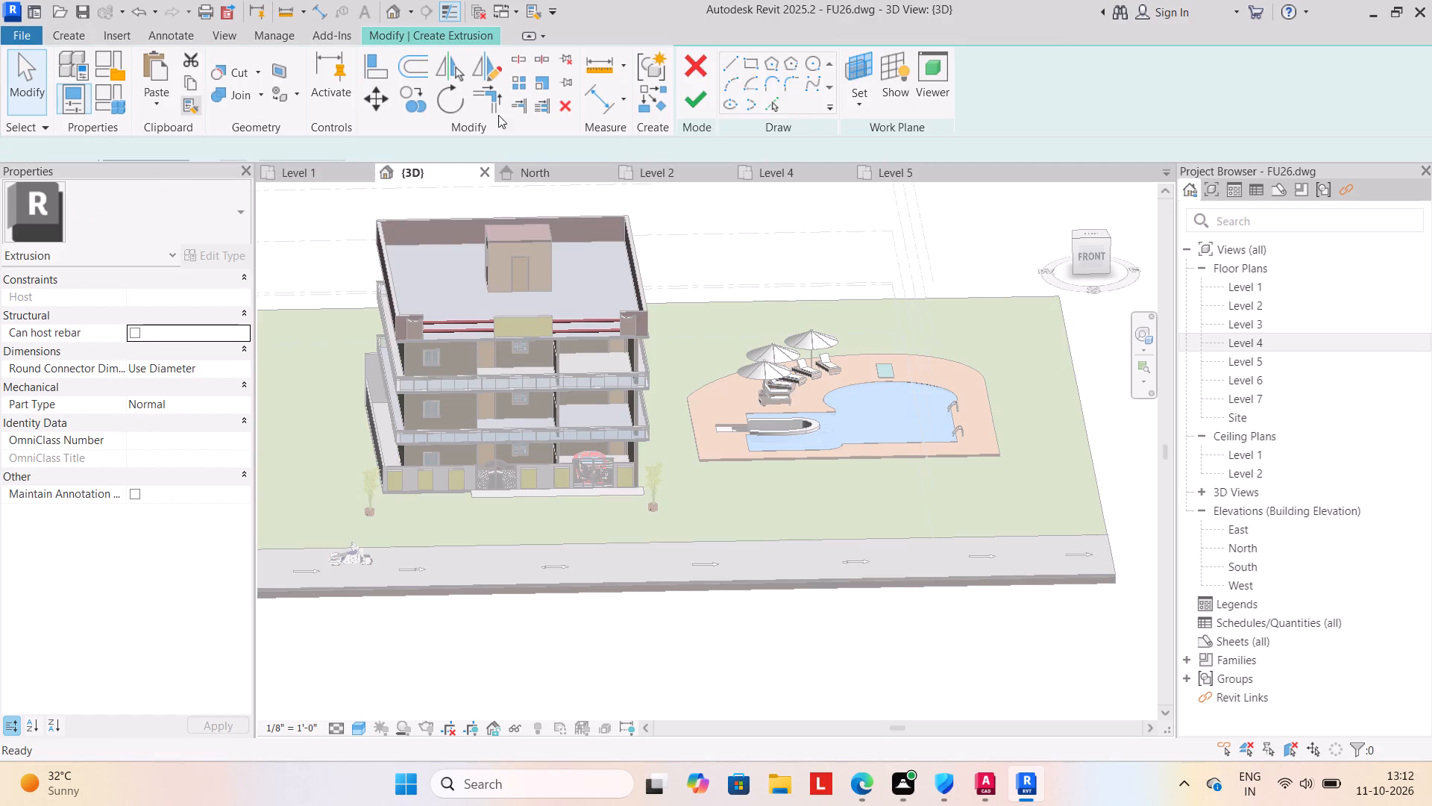
left_click(966, 113)
left_click(982, 166)
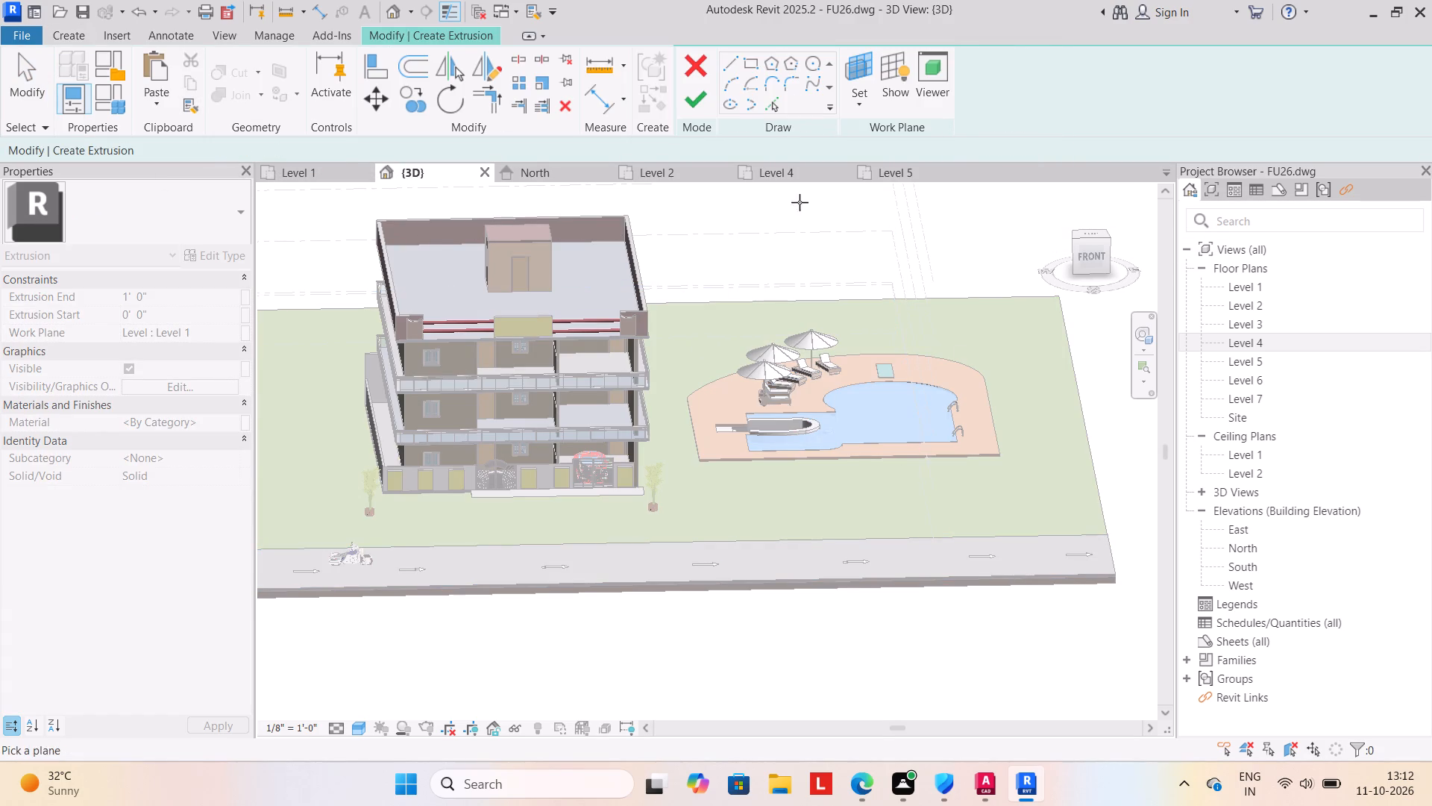
left_click(1093, 463)
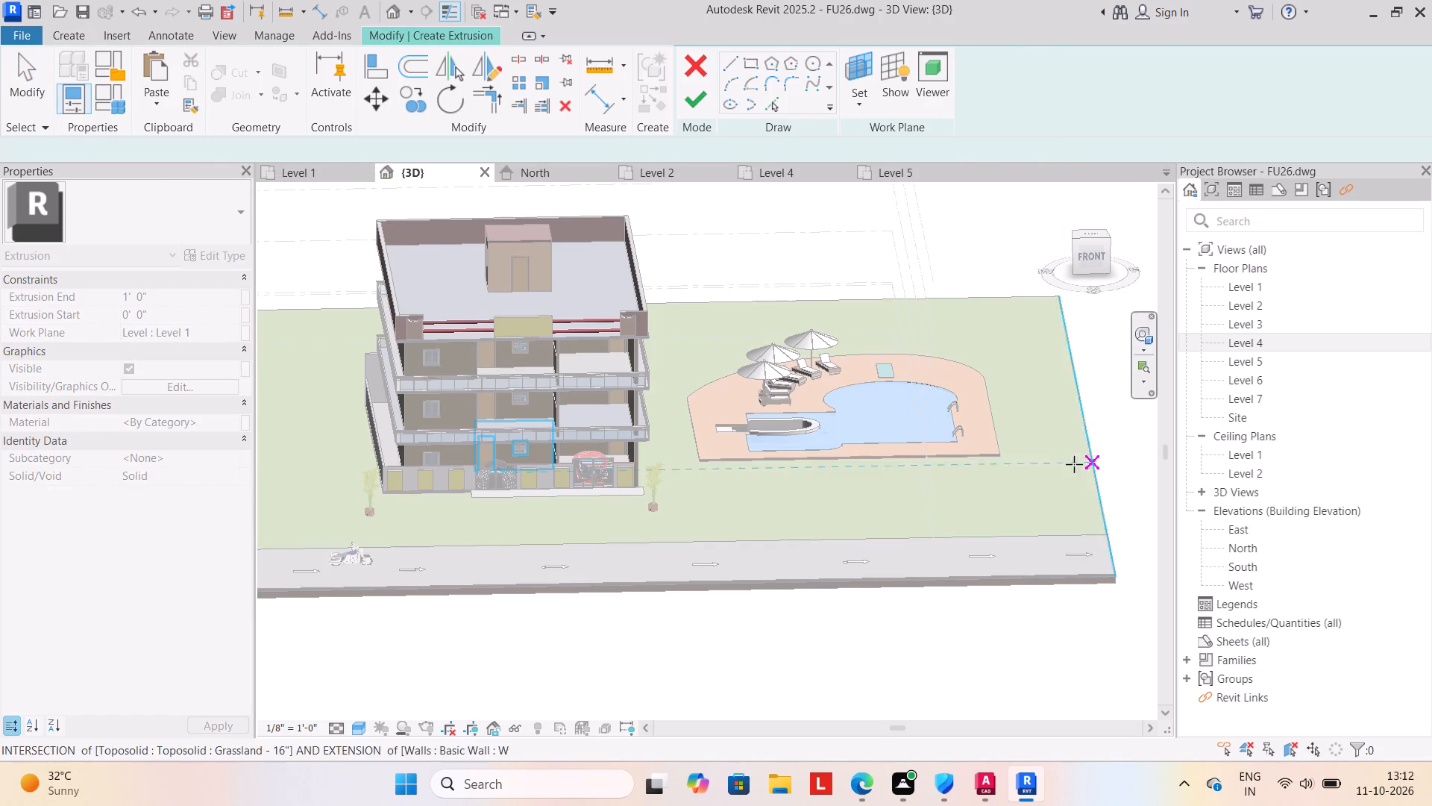
left_click(855, 60)
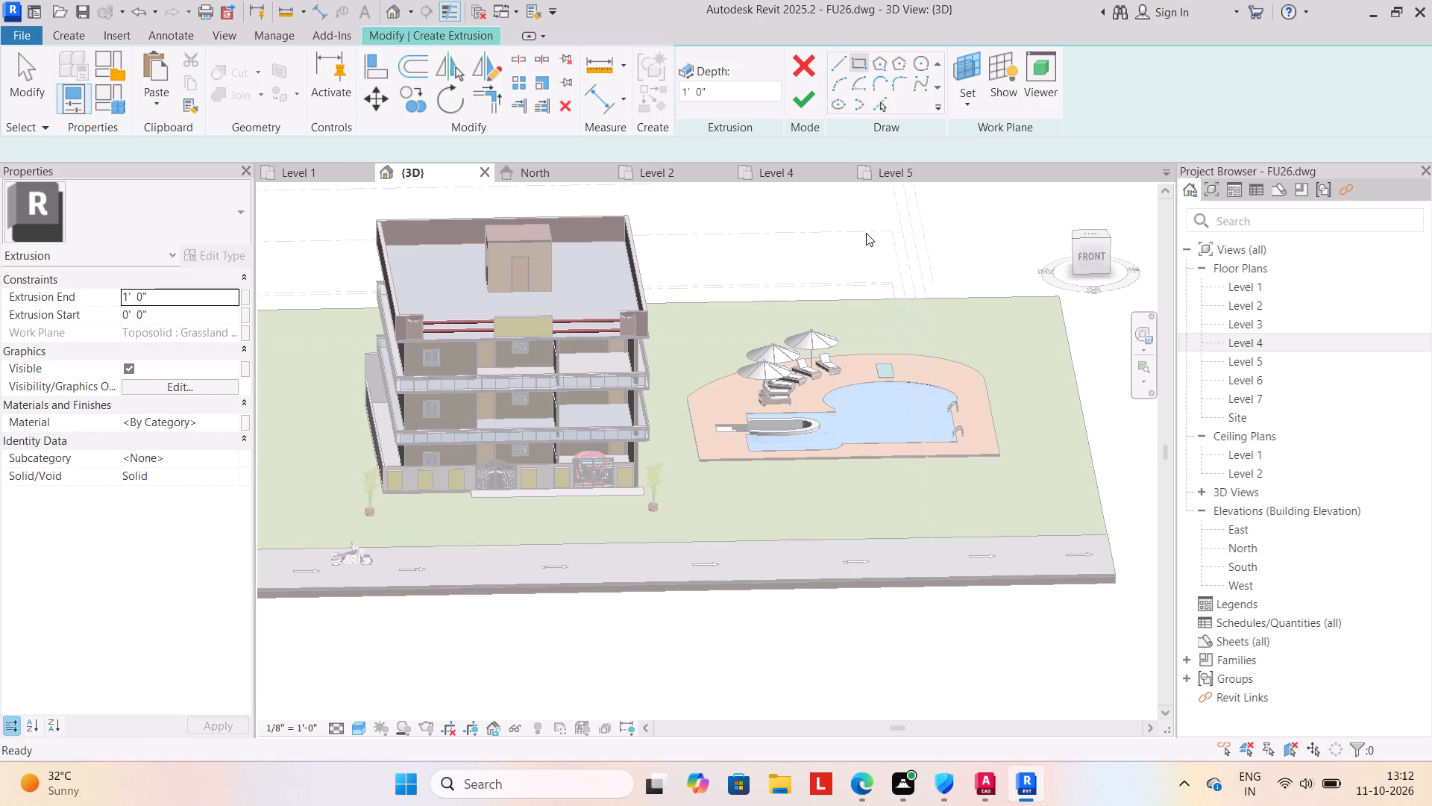
left_click(857, 458)
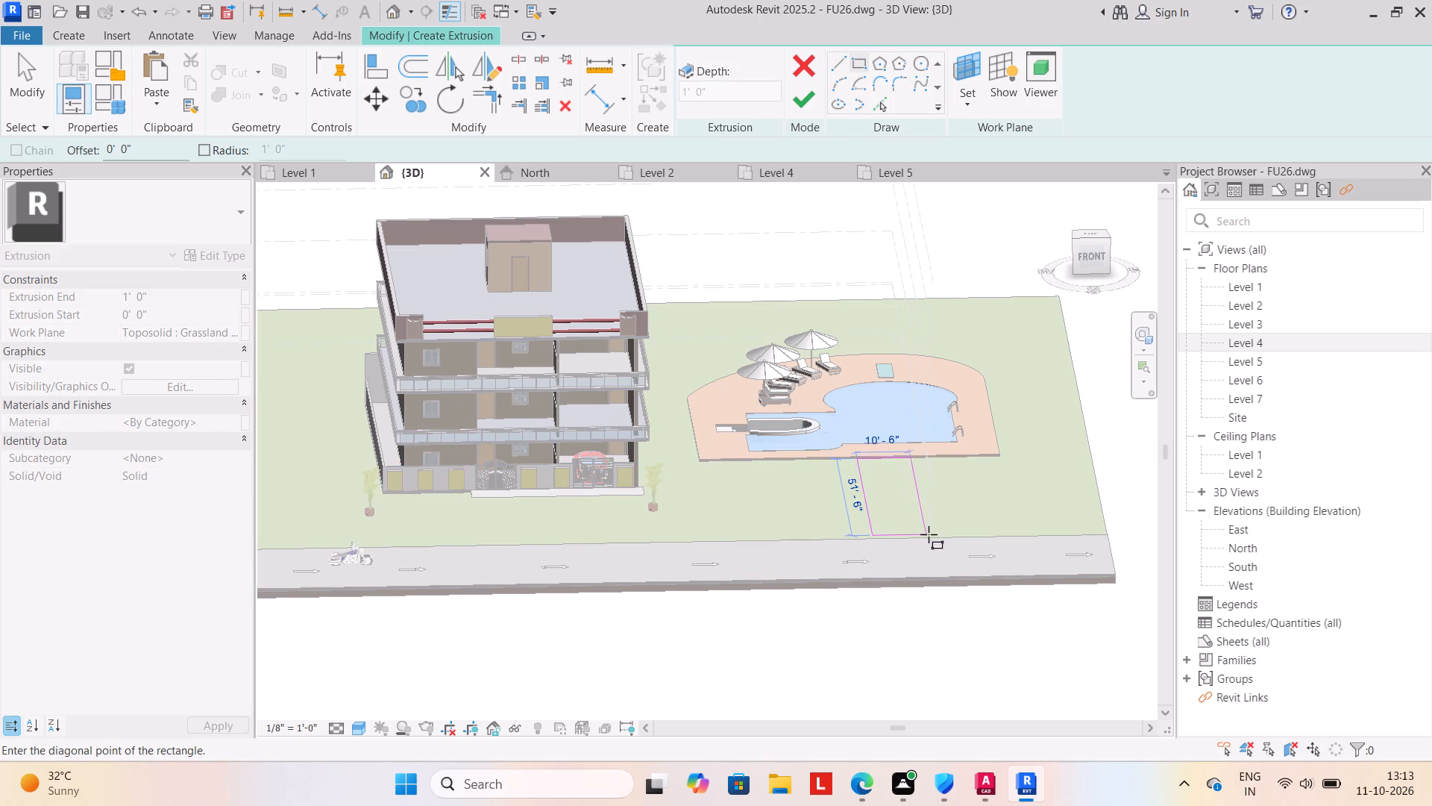
left_click(939, 537)
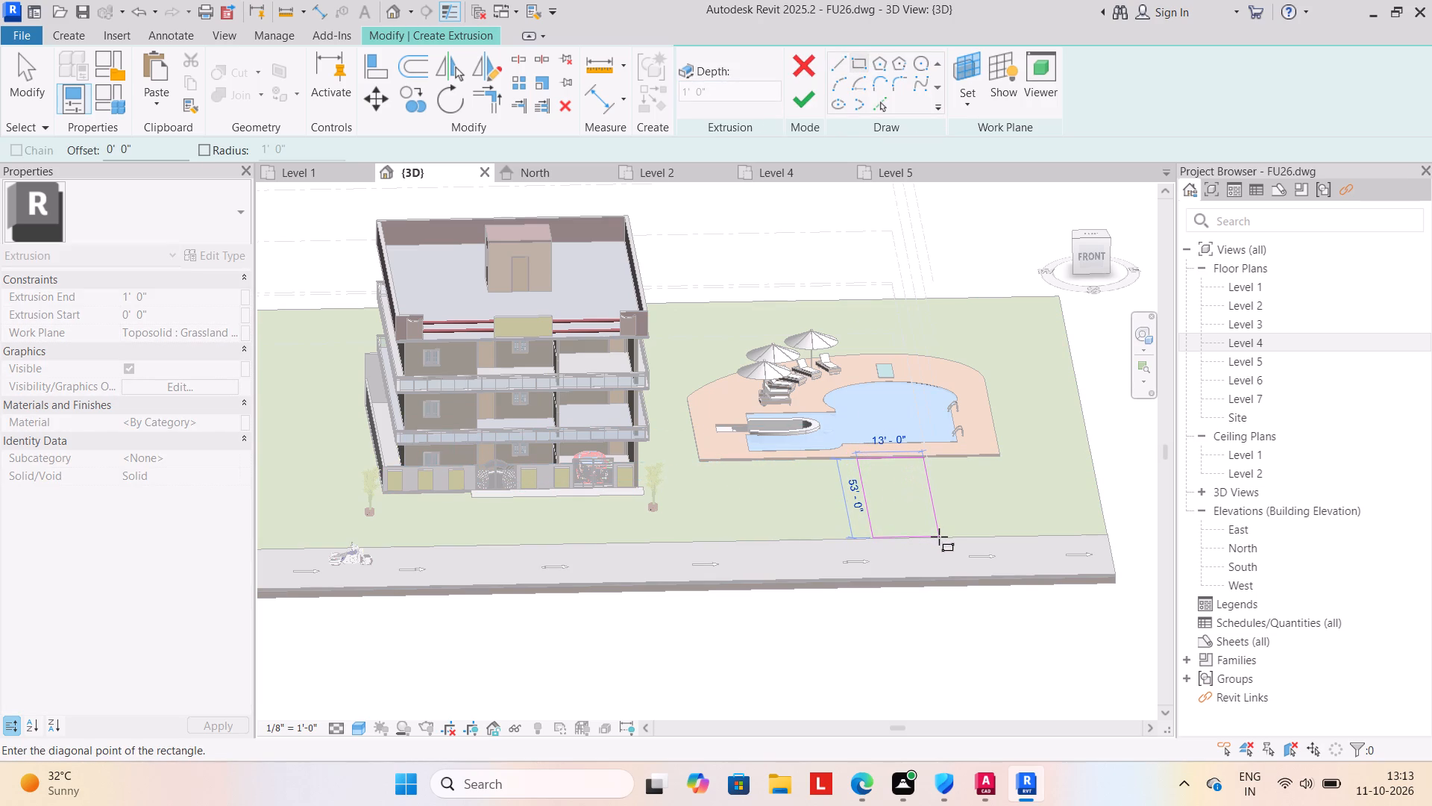
left_click(800, 104)
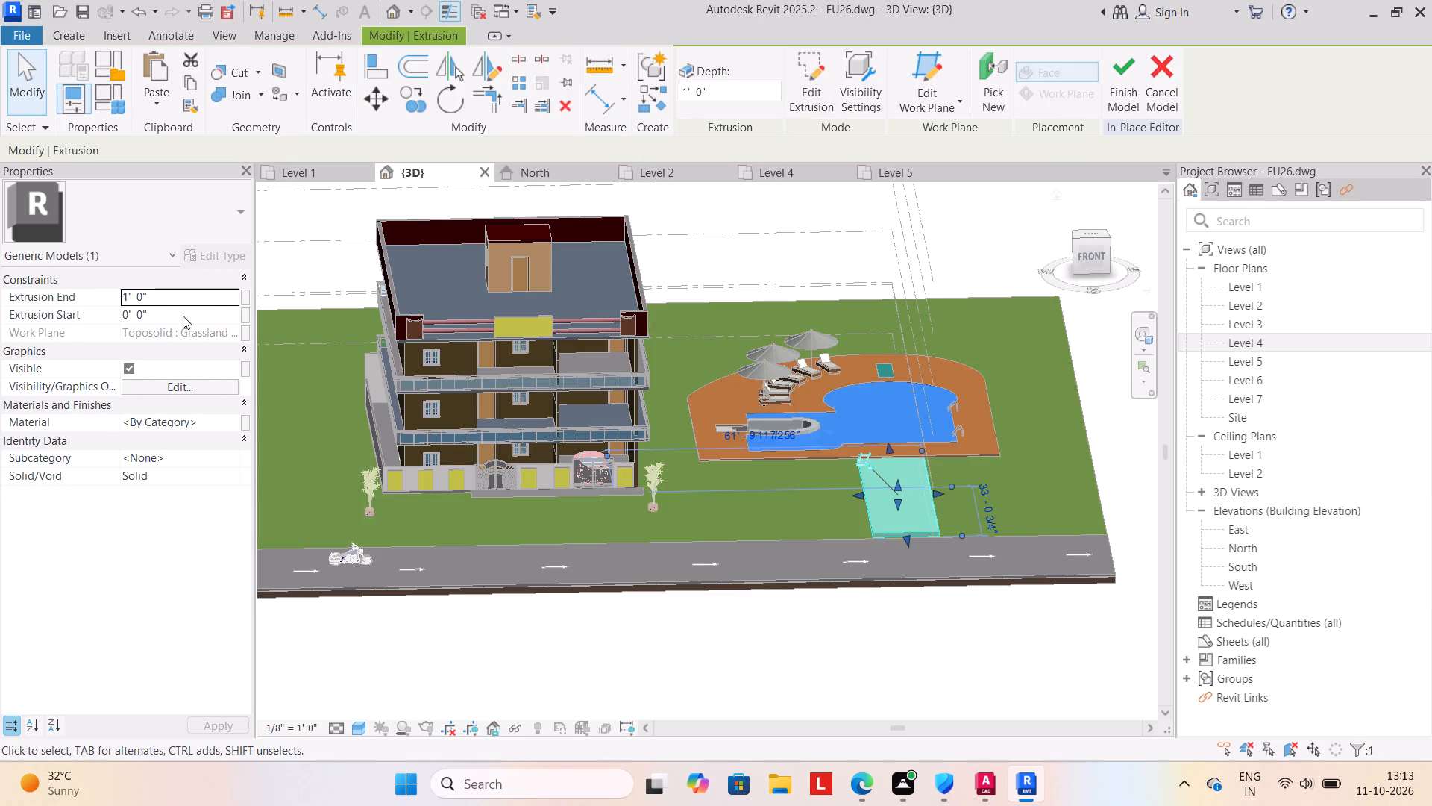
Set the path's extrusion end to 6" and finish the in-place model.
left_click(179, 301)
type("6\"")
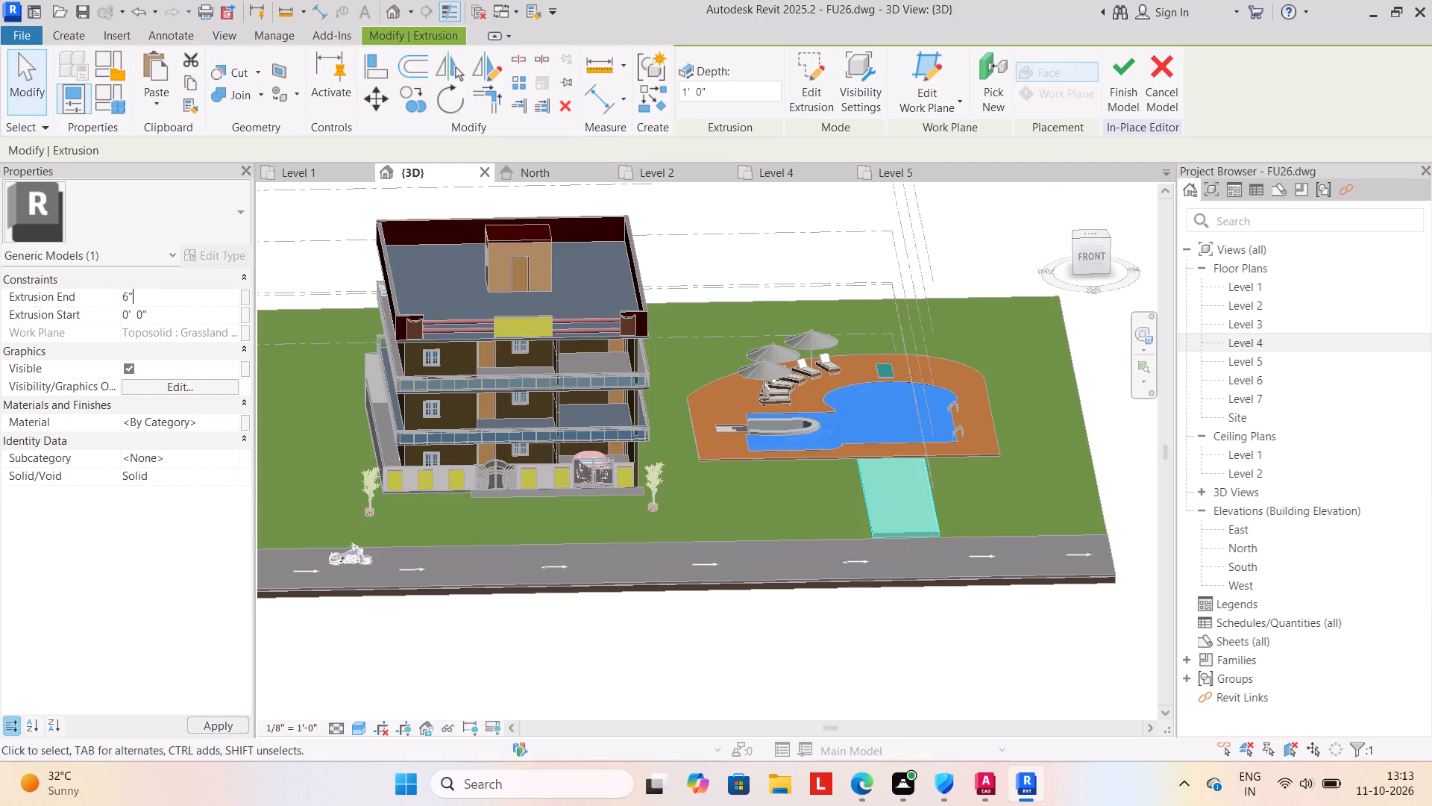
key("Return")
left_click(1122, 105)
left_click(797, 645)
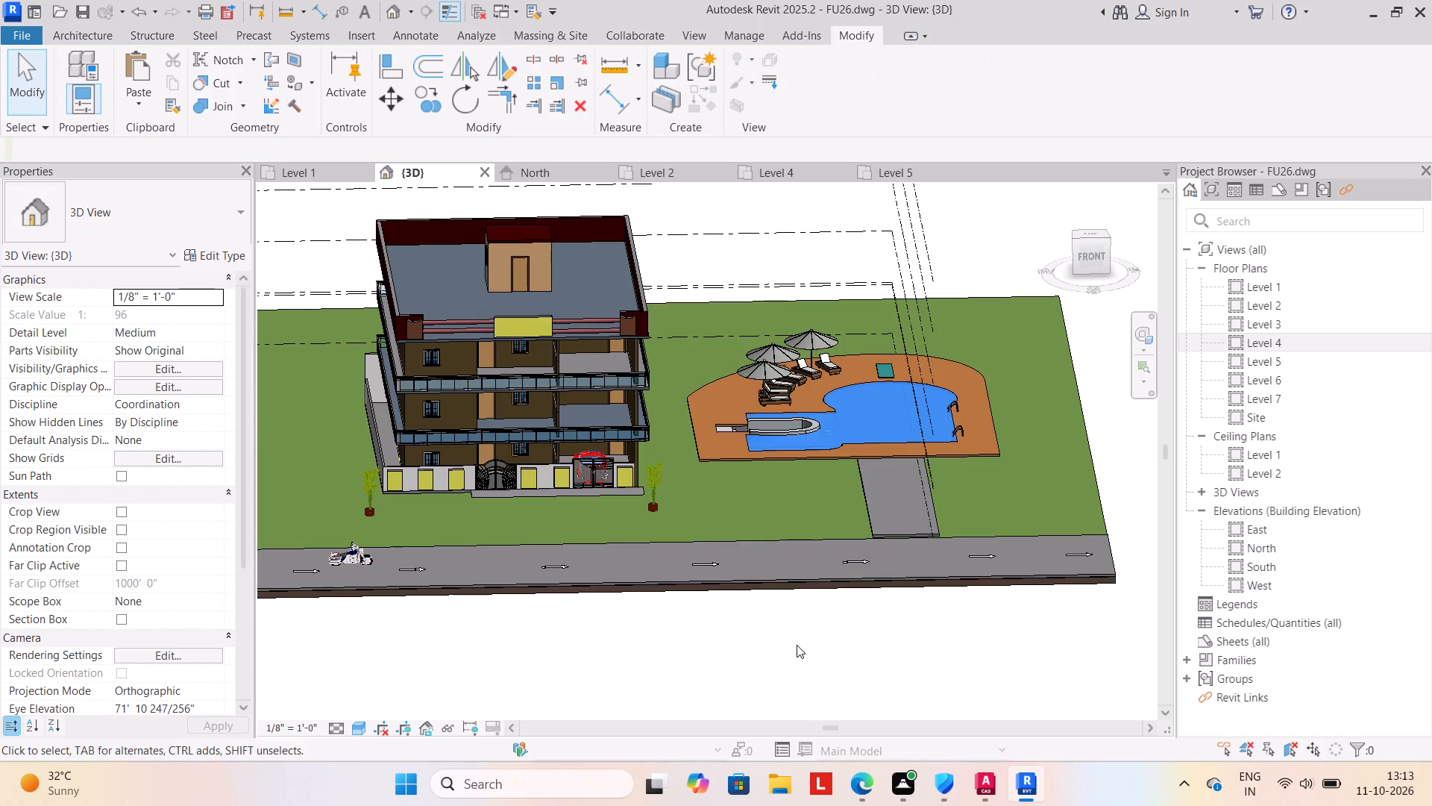
Delete the in-place path between the pool deck and the road.
scroll(907, 527, "up", 1)
left_click(911, 534)
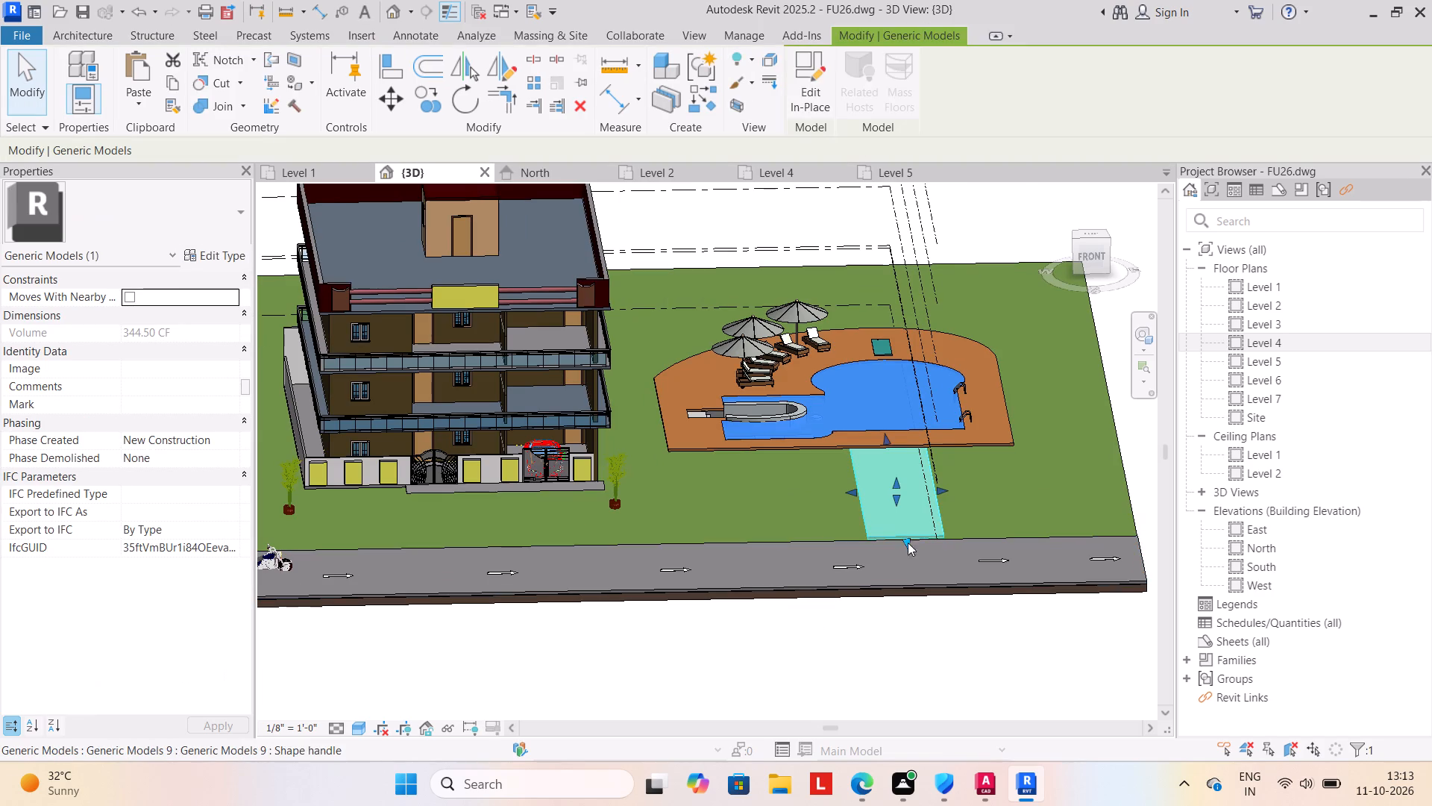
left_click(743, 511)
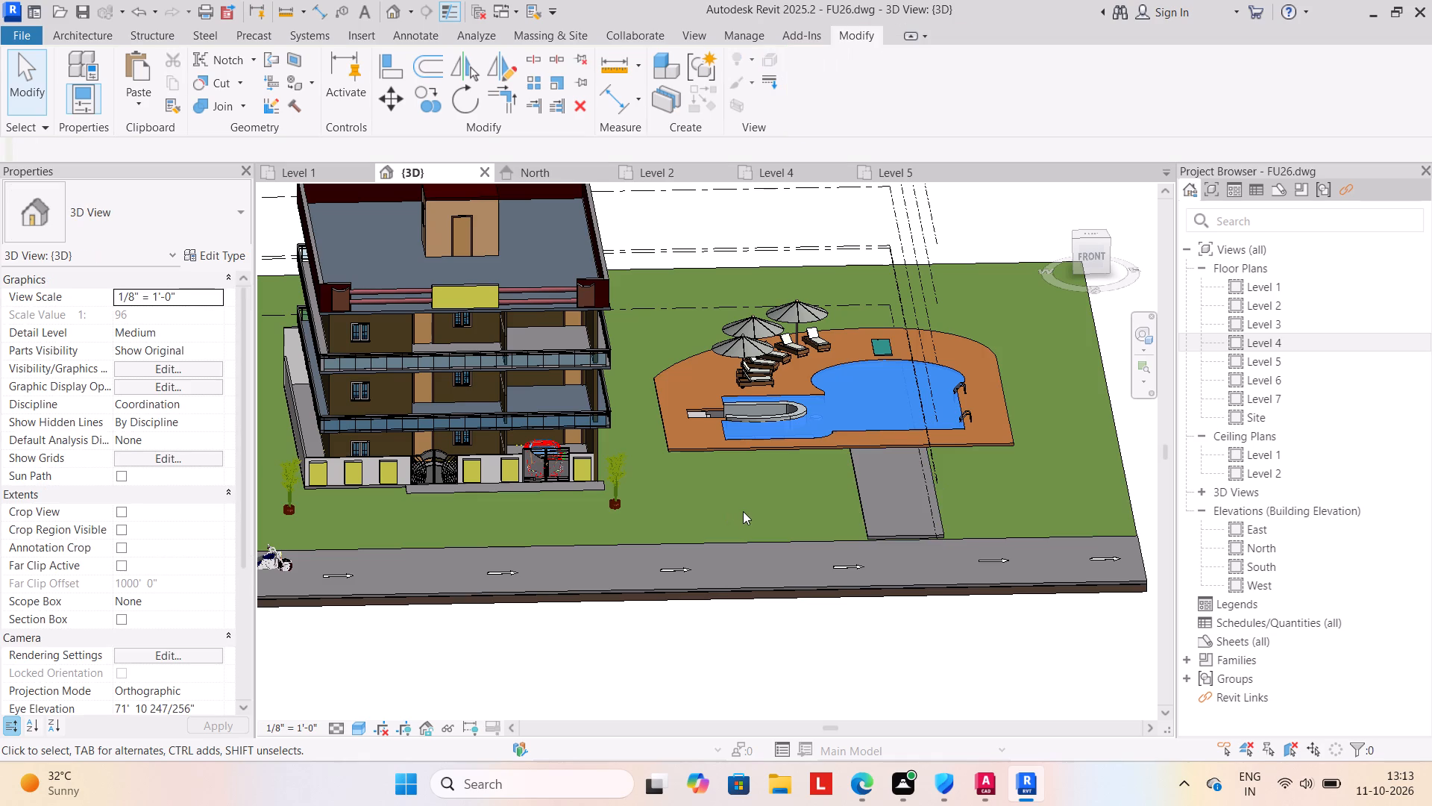
scroll(743, 515, "down", 3)
middle_click_drag(743, 515, 782, 498)
left_click(857, 500)
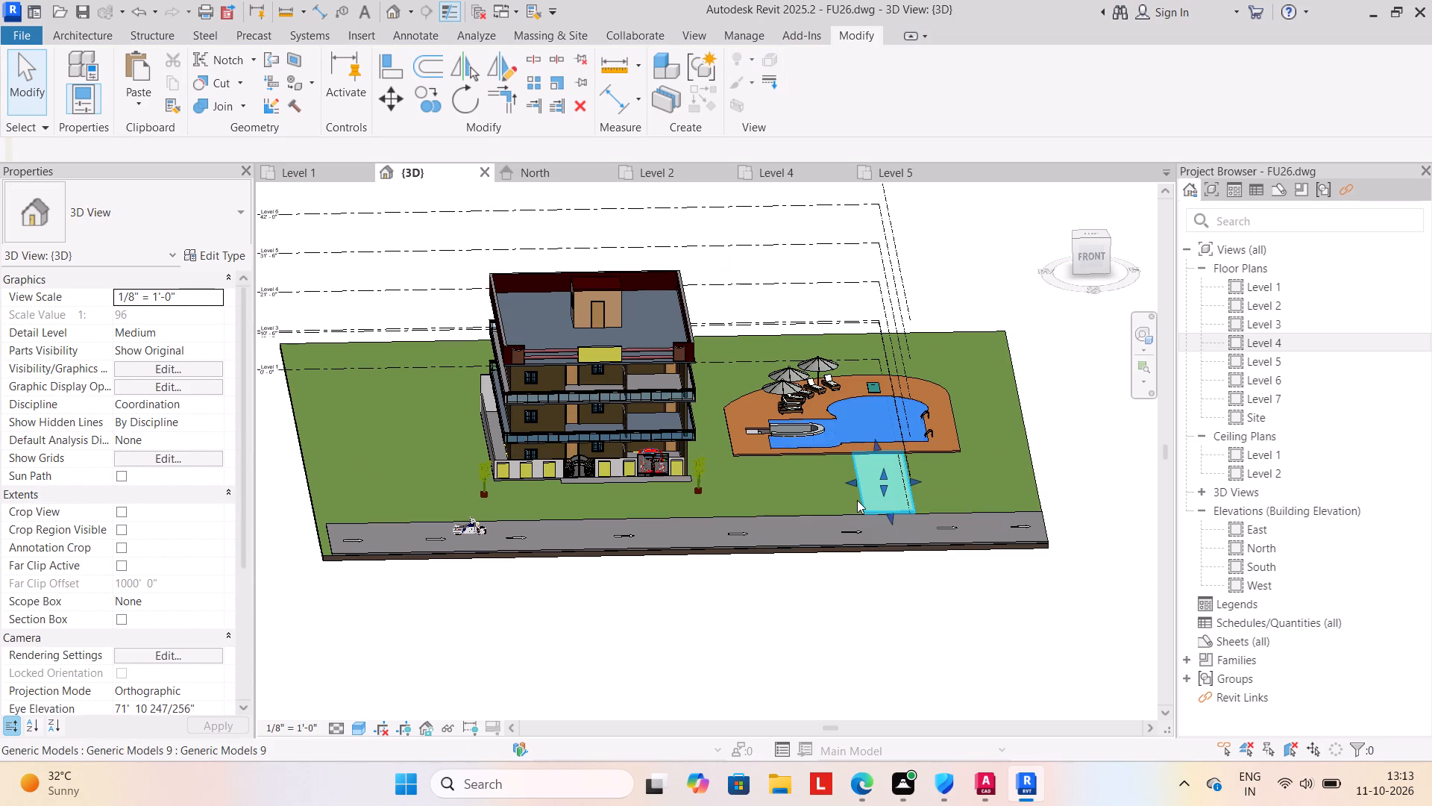
key("Delete")
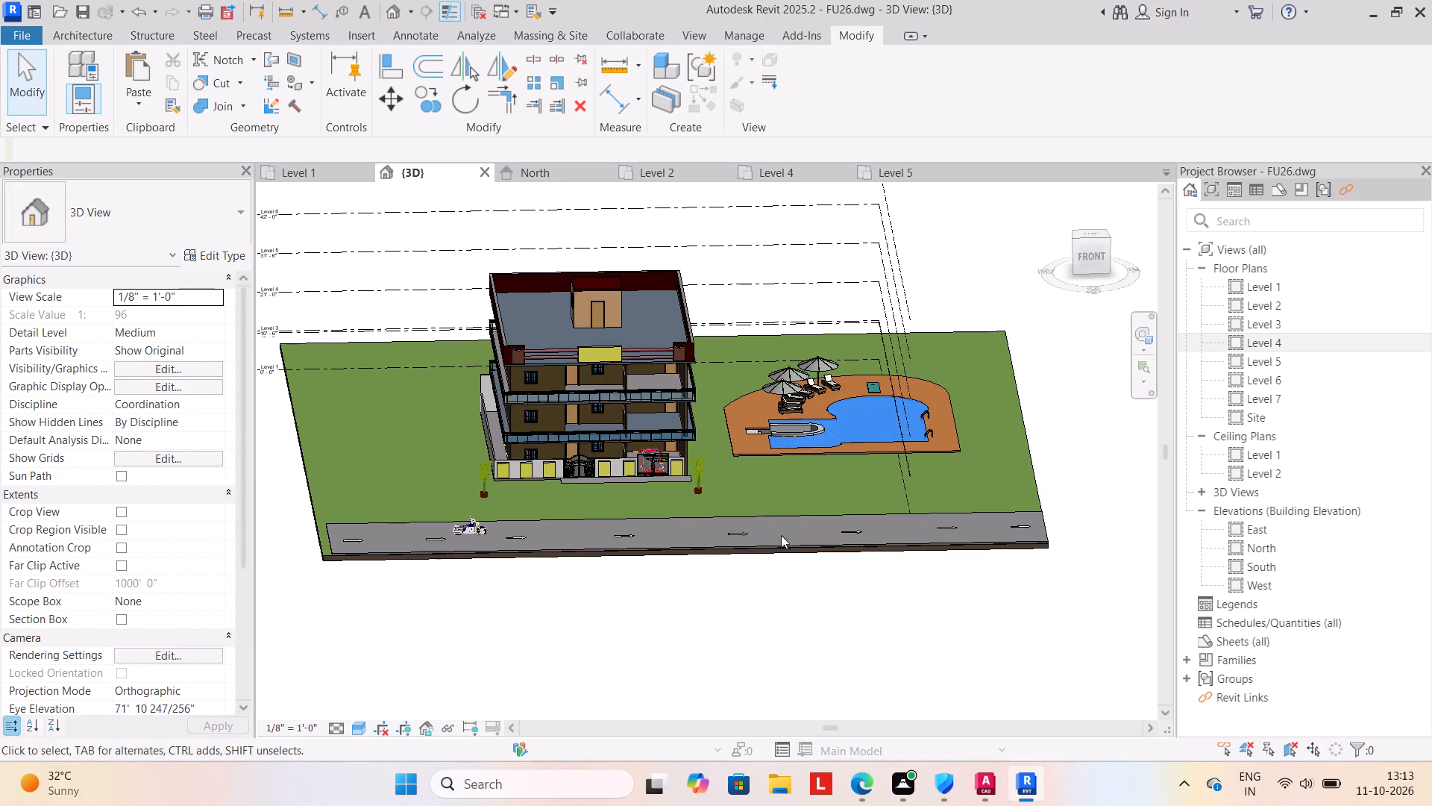
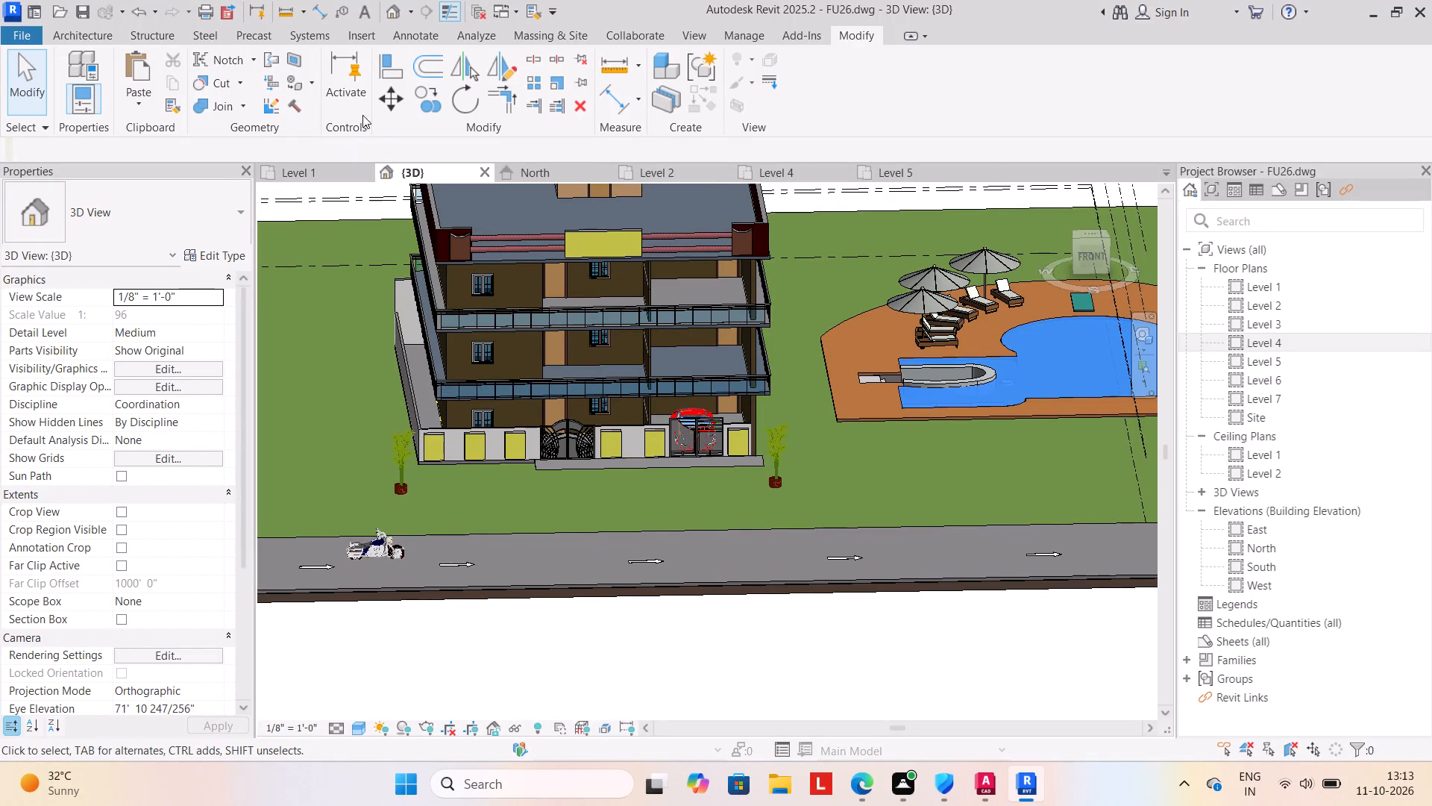
Start an in-place model in the Generic Models category, keeping the suggested name.
left_click(93, 38)
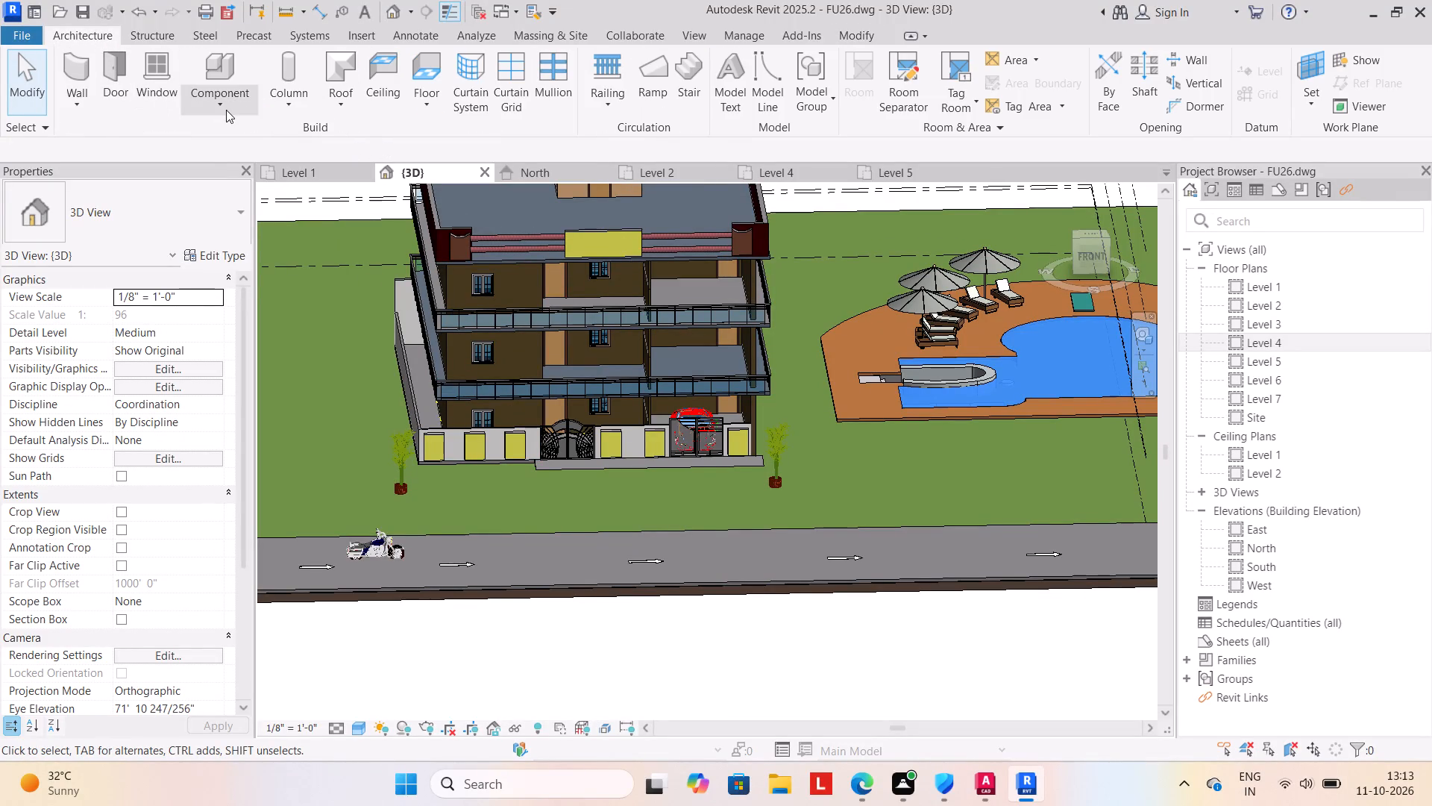
left_click(226, 110)
left_click(244, 175)
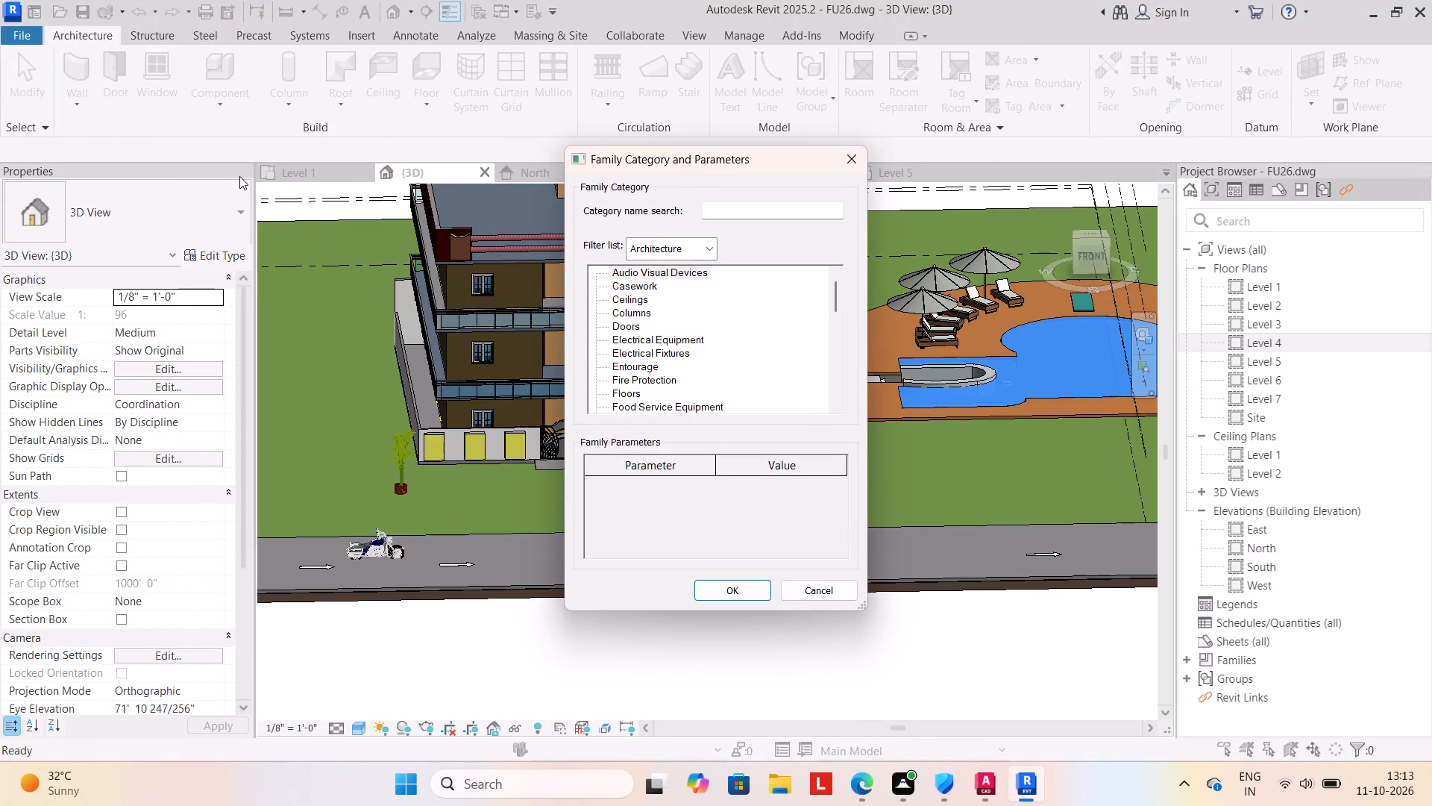
scroll(669, 340, "down", 3)
left_click(656, 390)
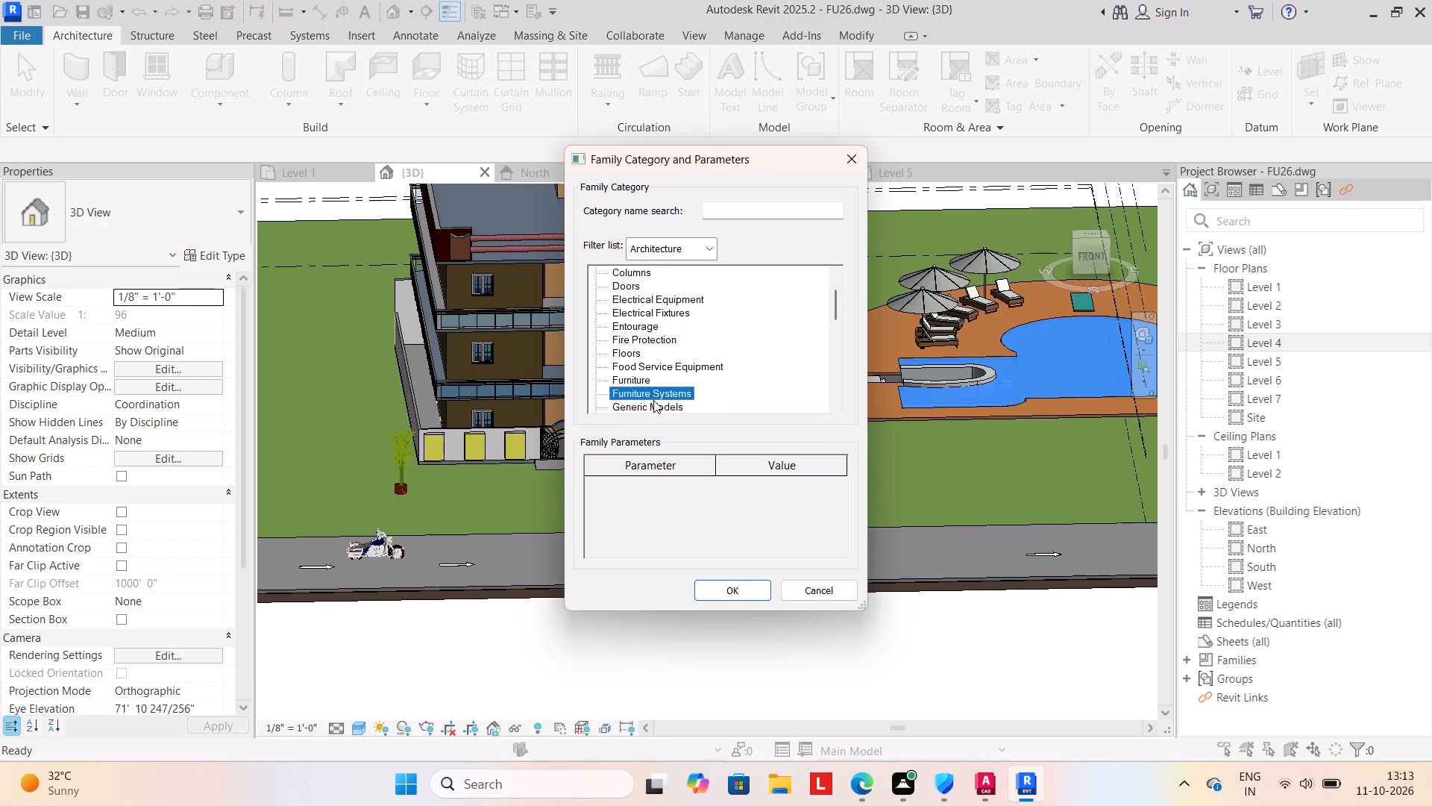
left_click(671, 408)
left_click(731, 597)
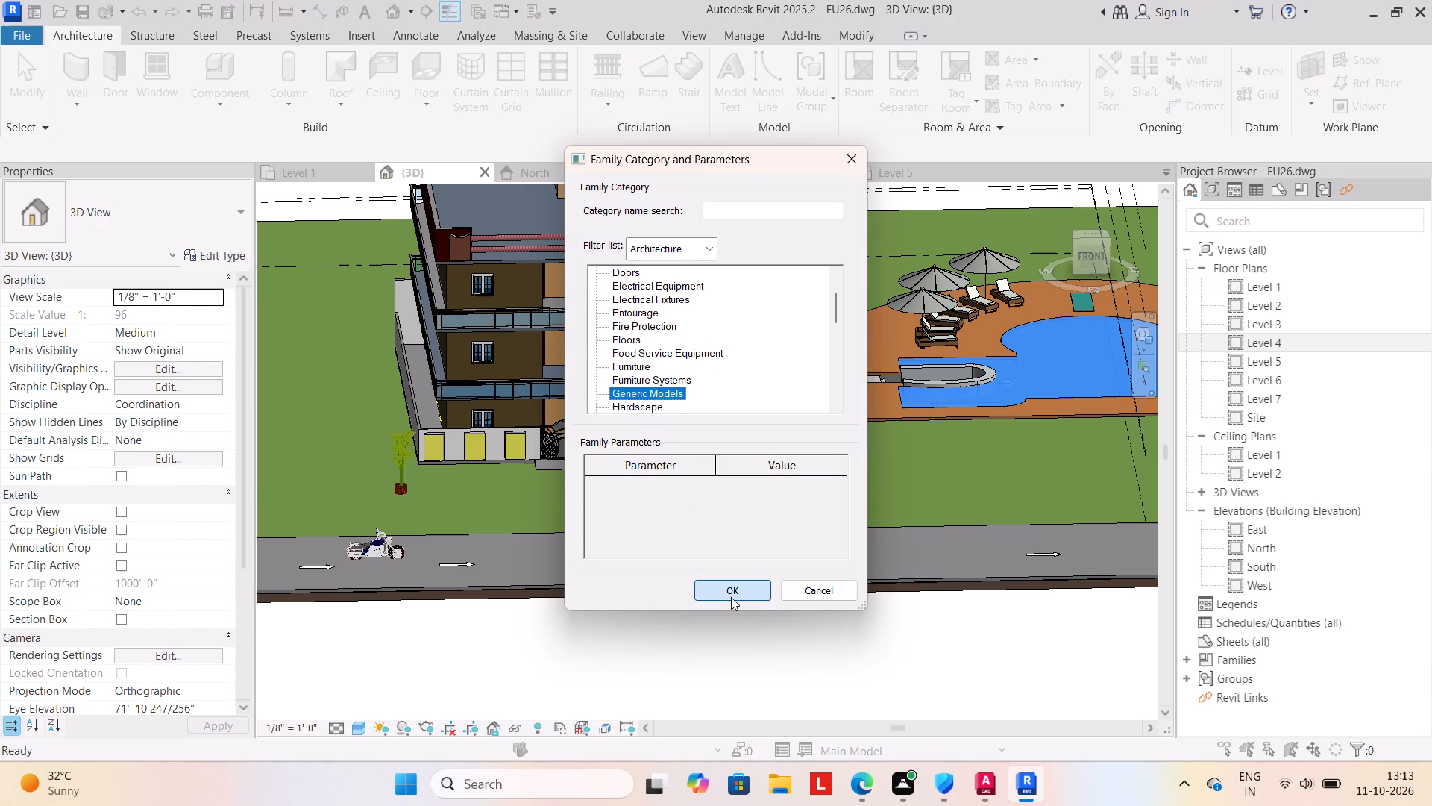
left_click(713, 413)
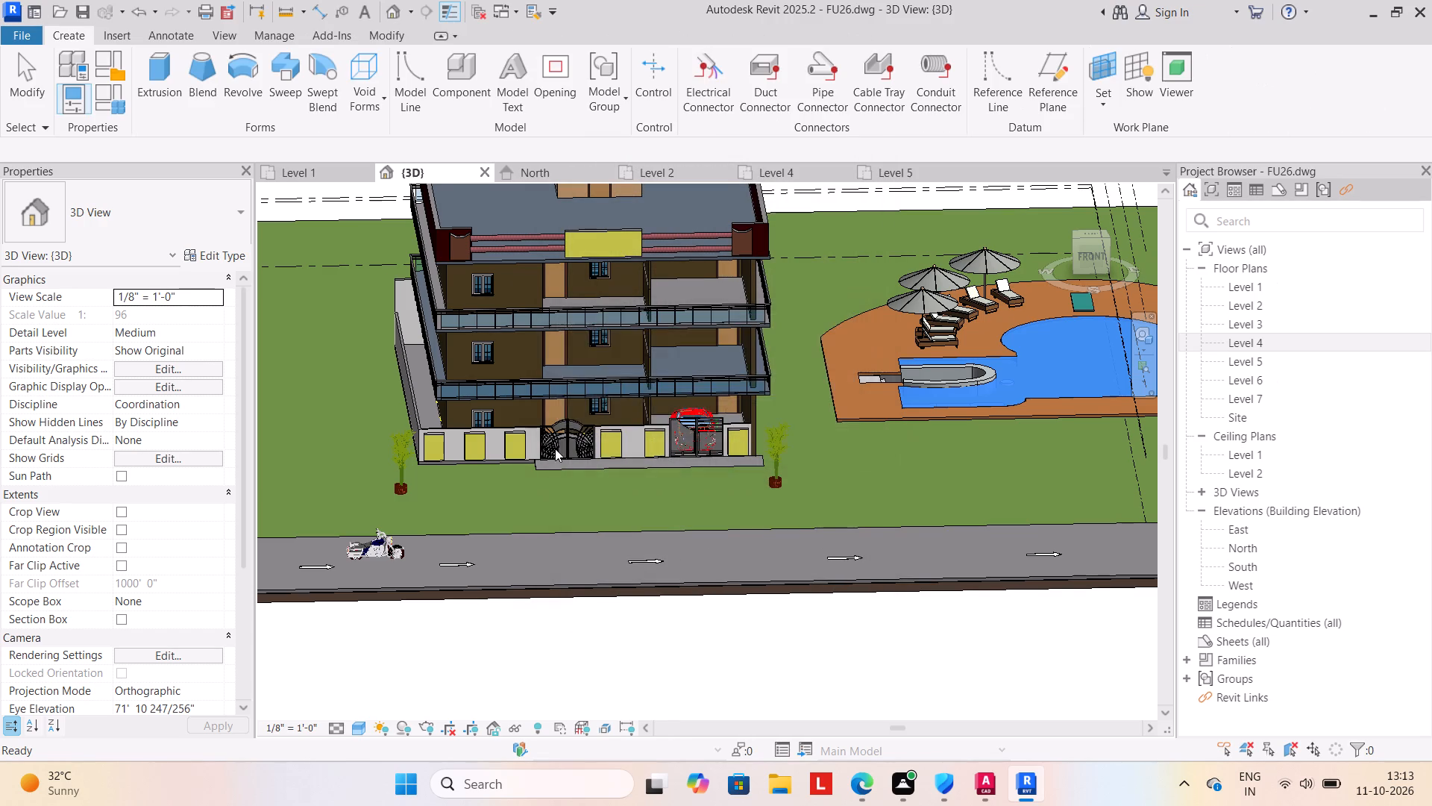
On the grassland toposolid's plane, extrude a rectangle about 8'-6" by 31'-6" from the paving at the car gate to the road edge.
left_click(149, 63)
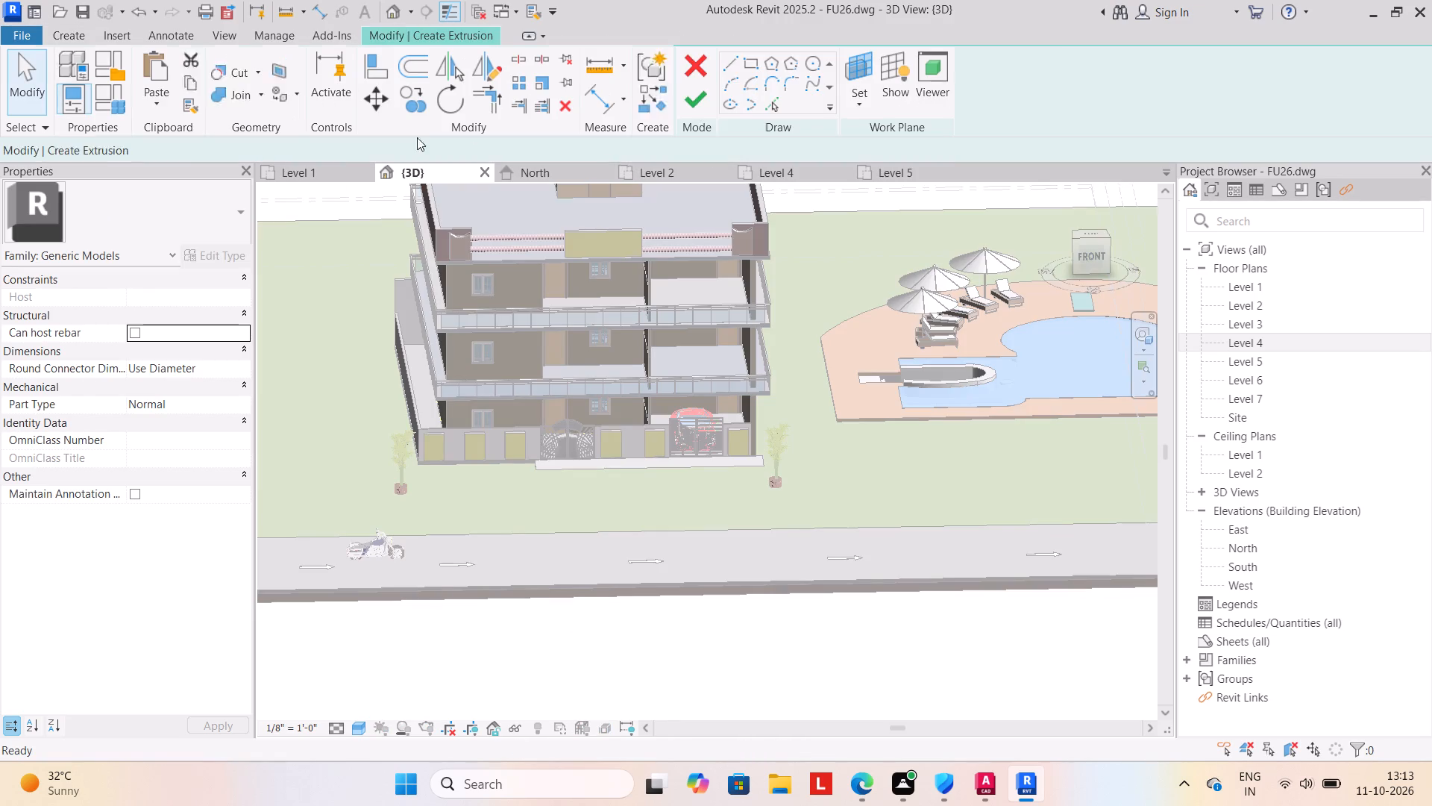
left_click(959, 107)
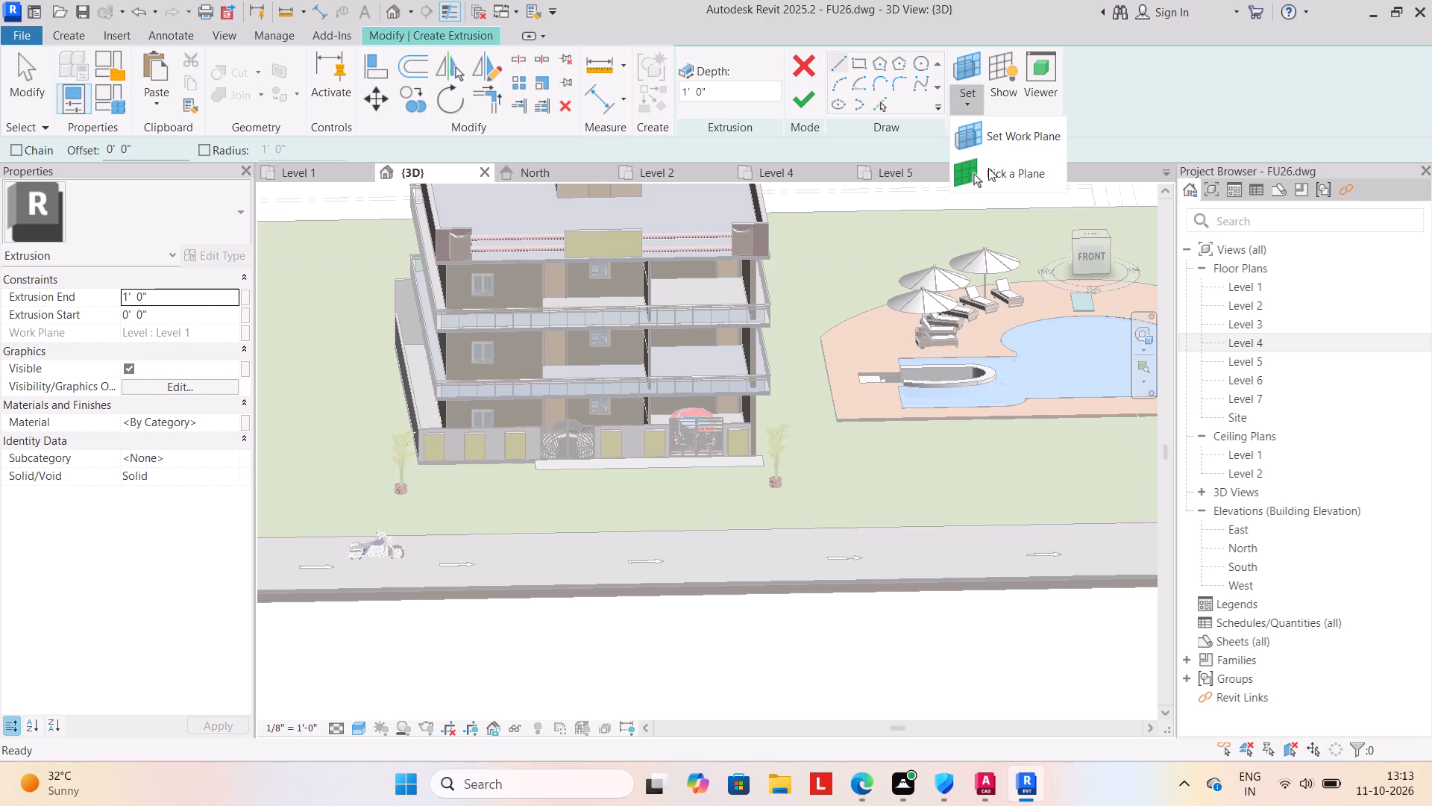
left_click(988, 168)
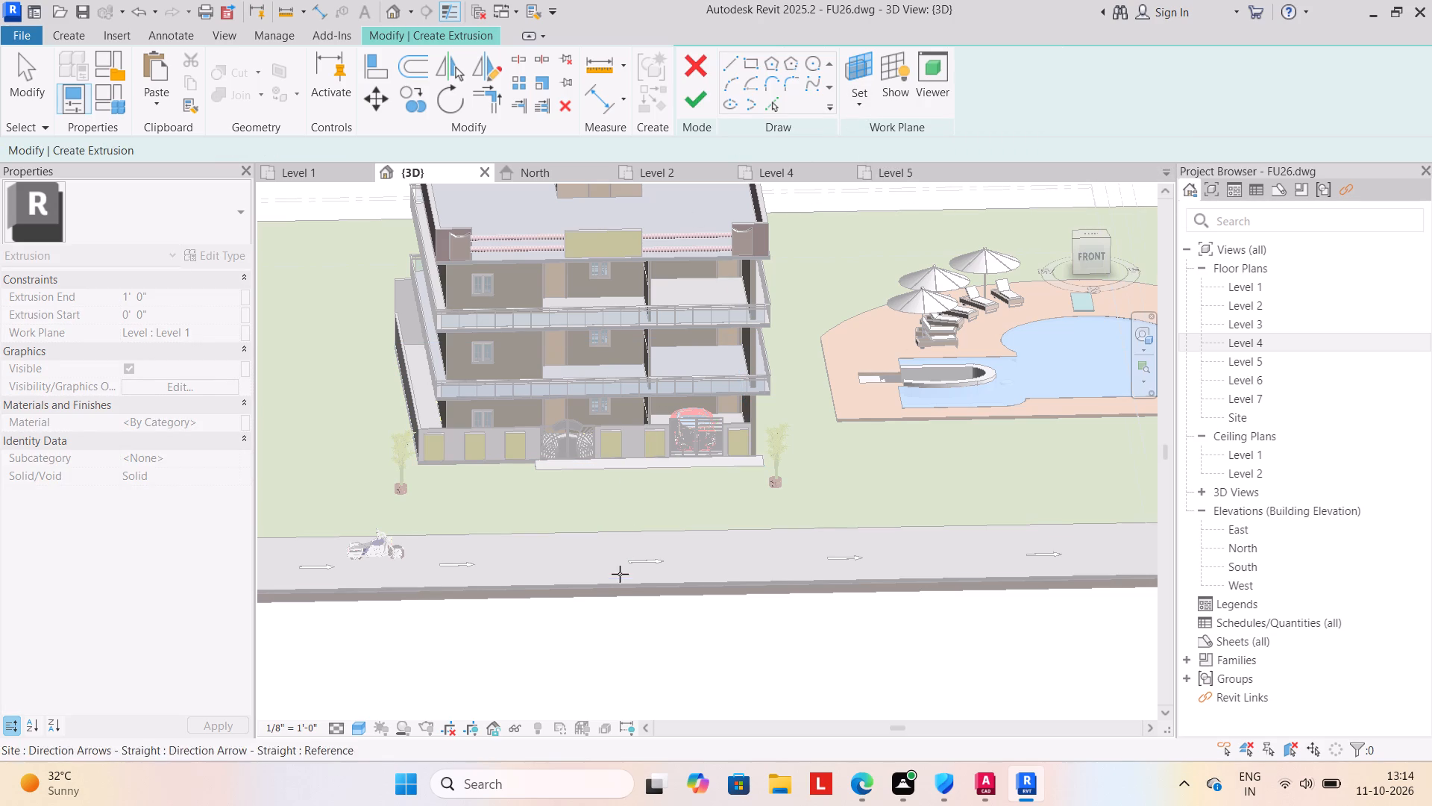
scroll(855, 488, "down", 3)
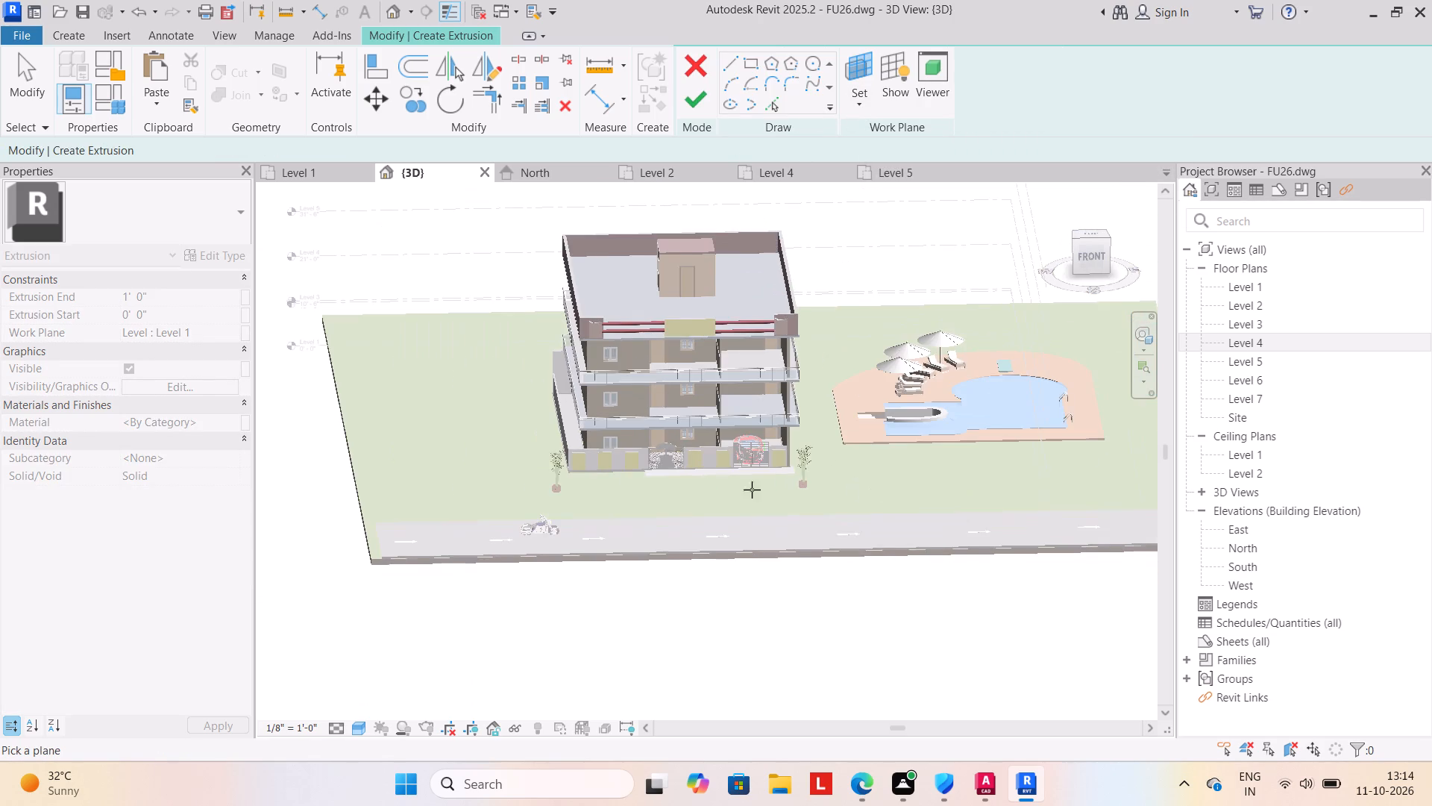
left_click(359, 477)
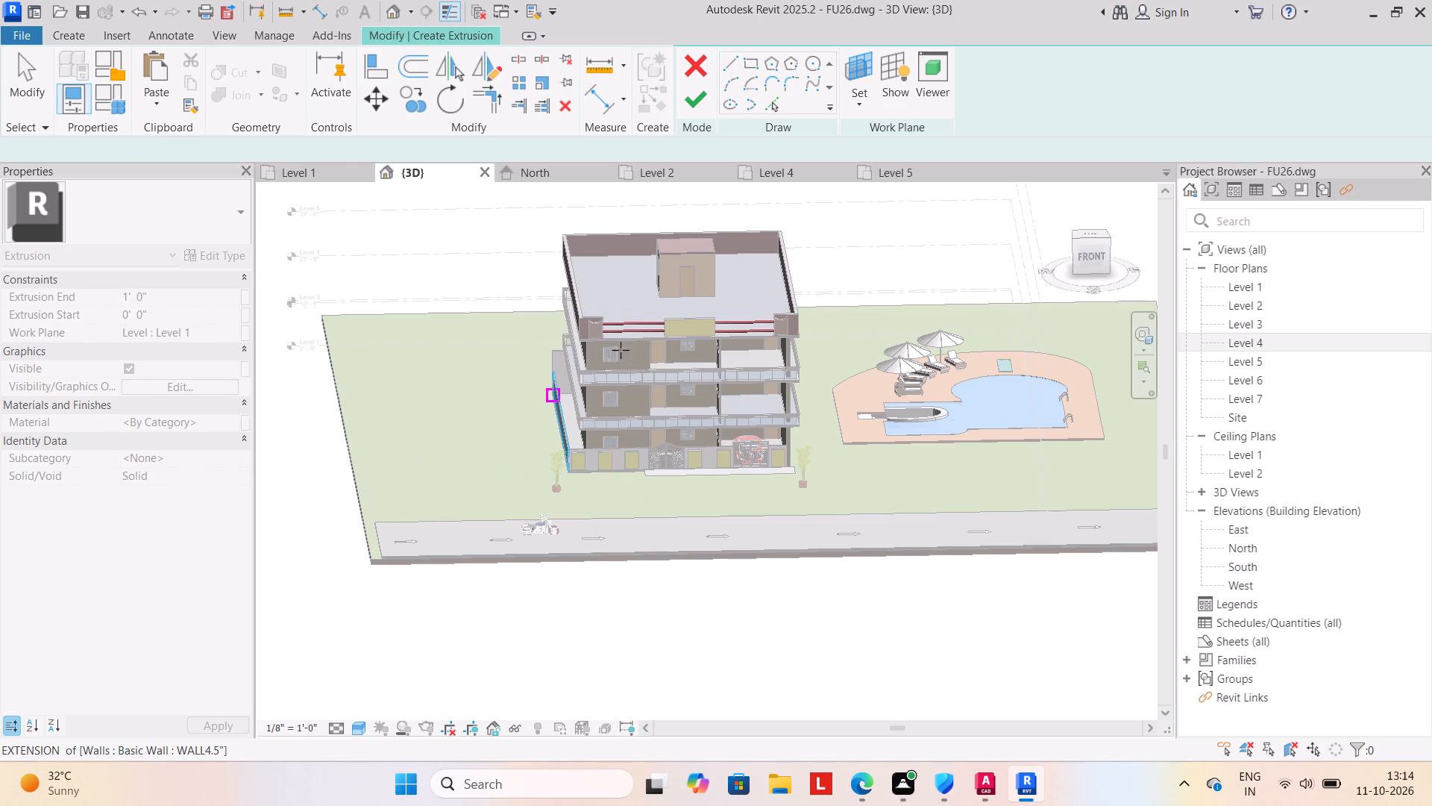
left_click(859, 56)
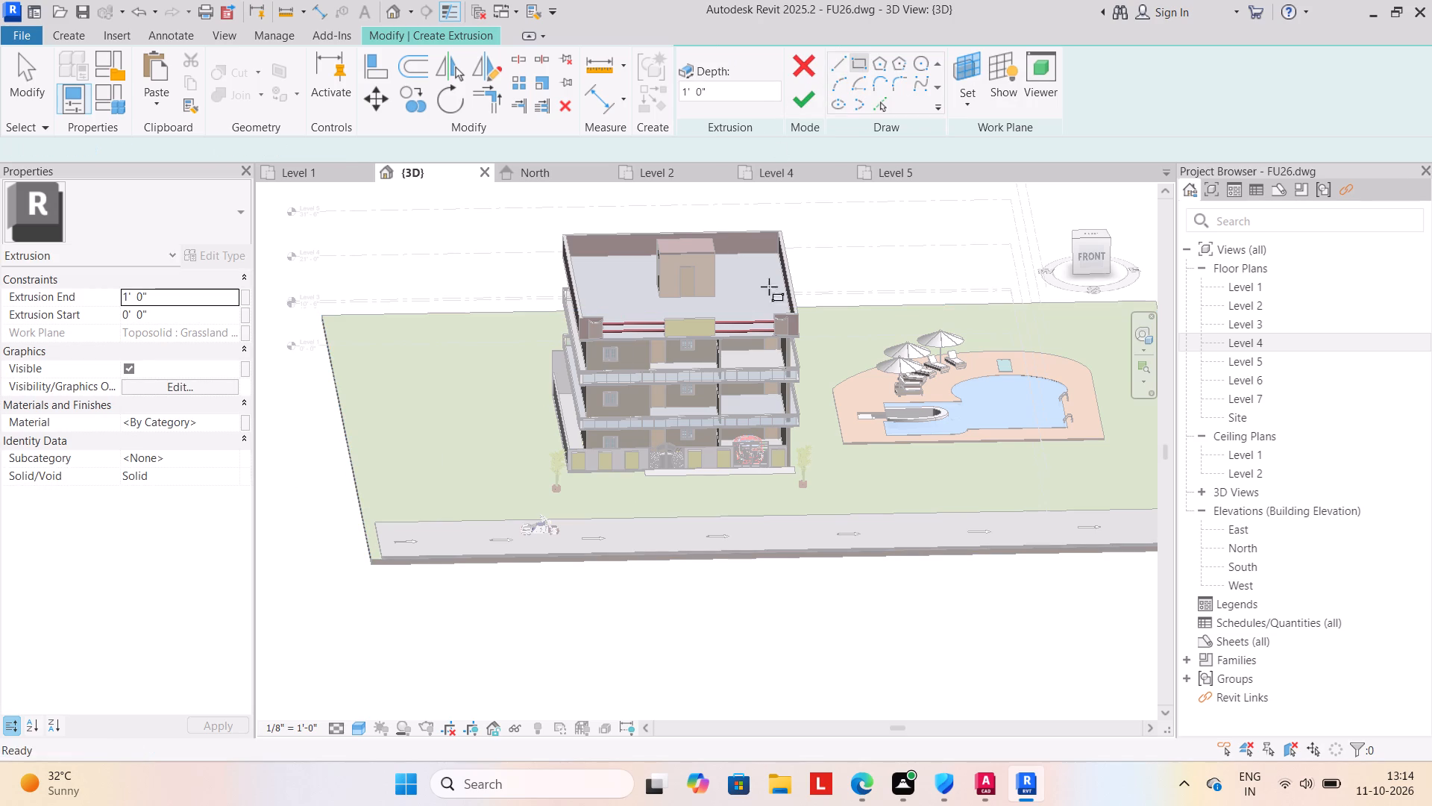
scroll(679, 504, "up", 6)
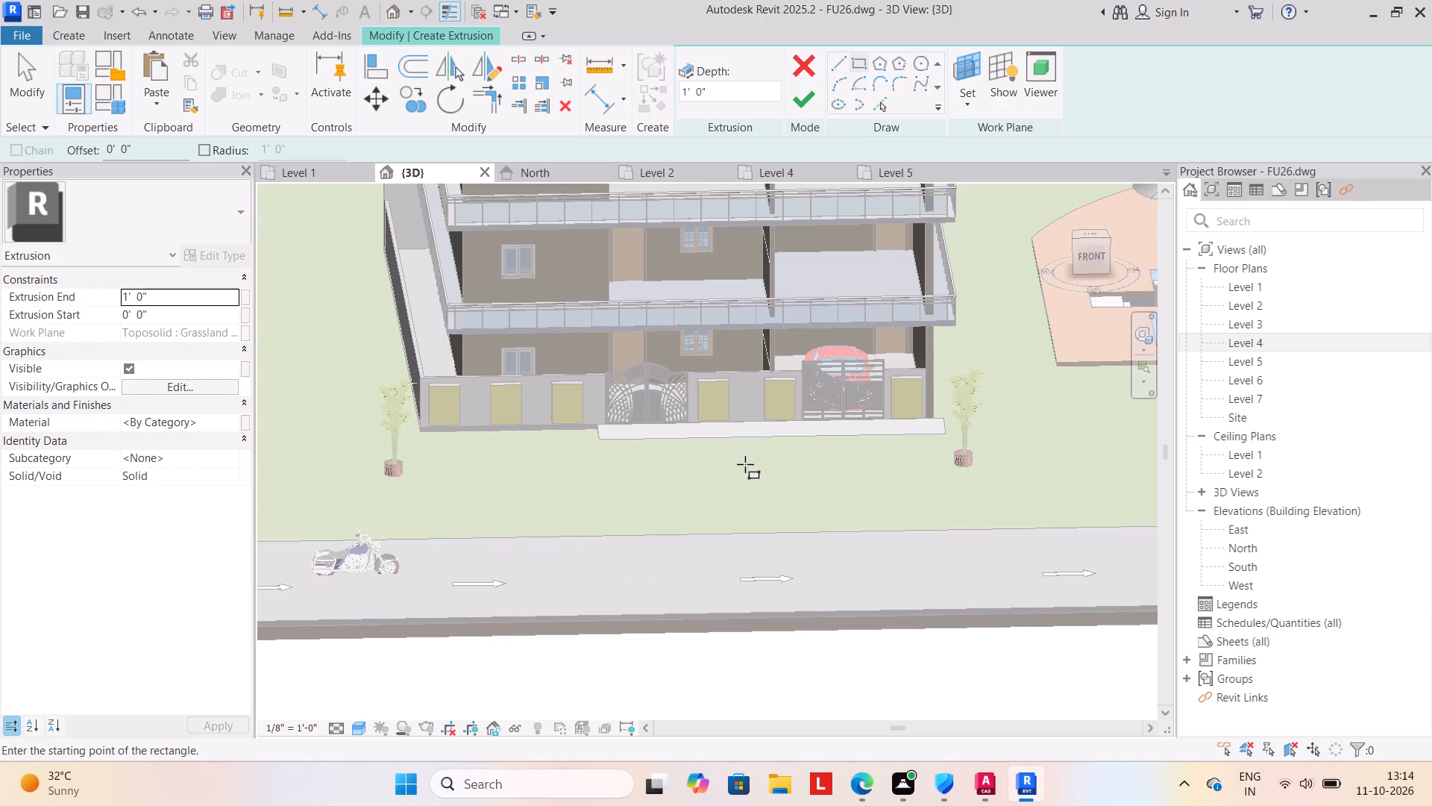
scroll(800, 464, "up", 2)
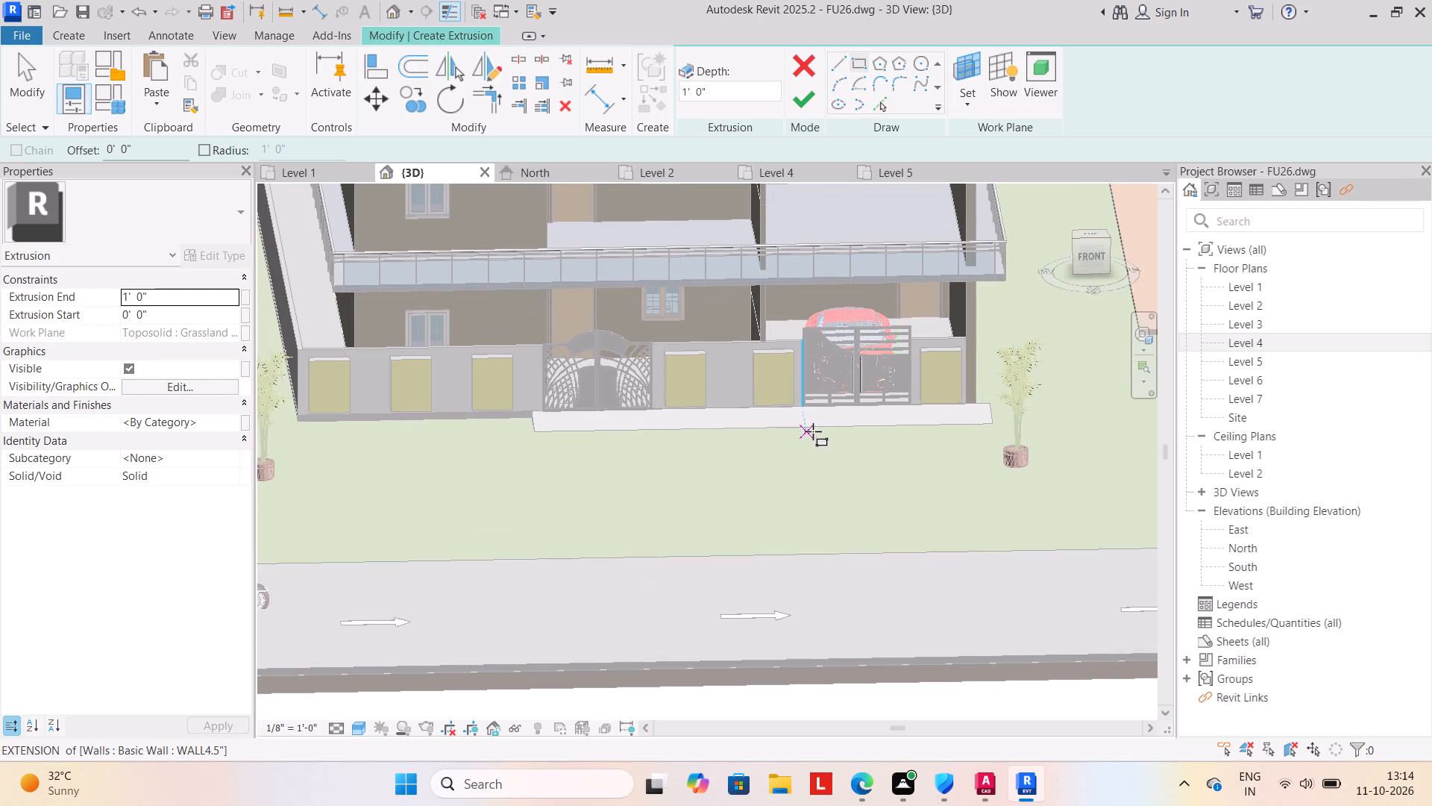
left_click_drag(813, 430, 816, 439)
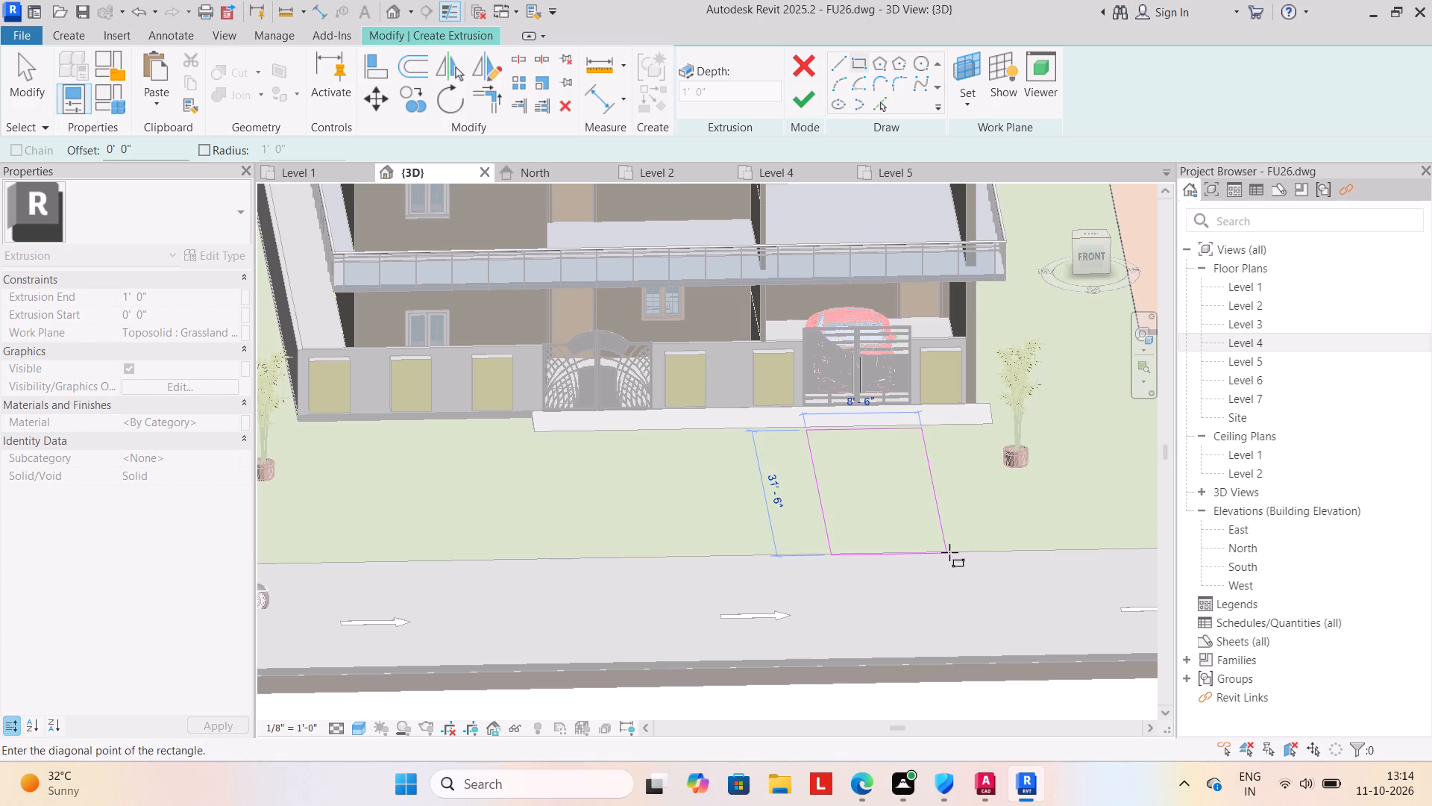
left_click(949, 552)
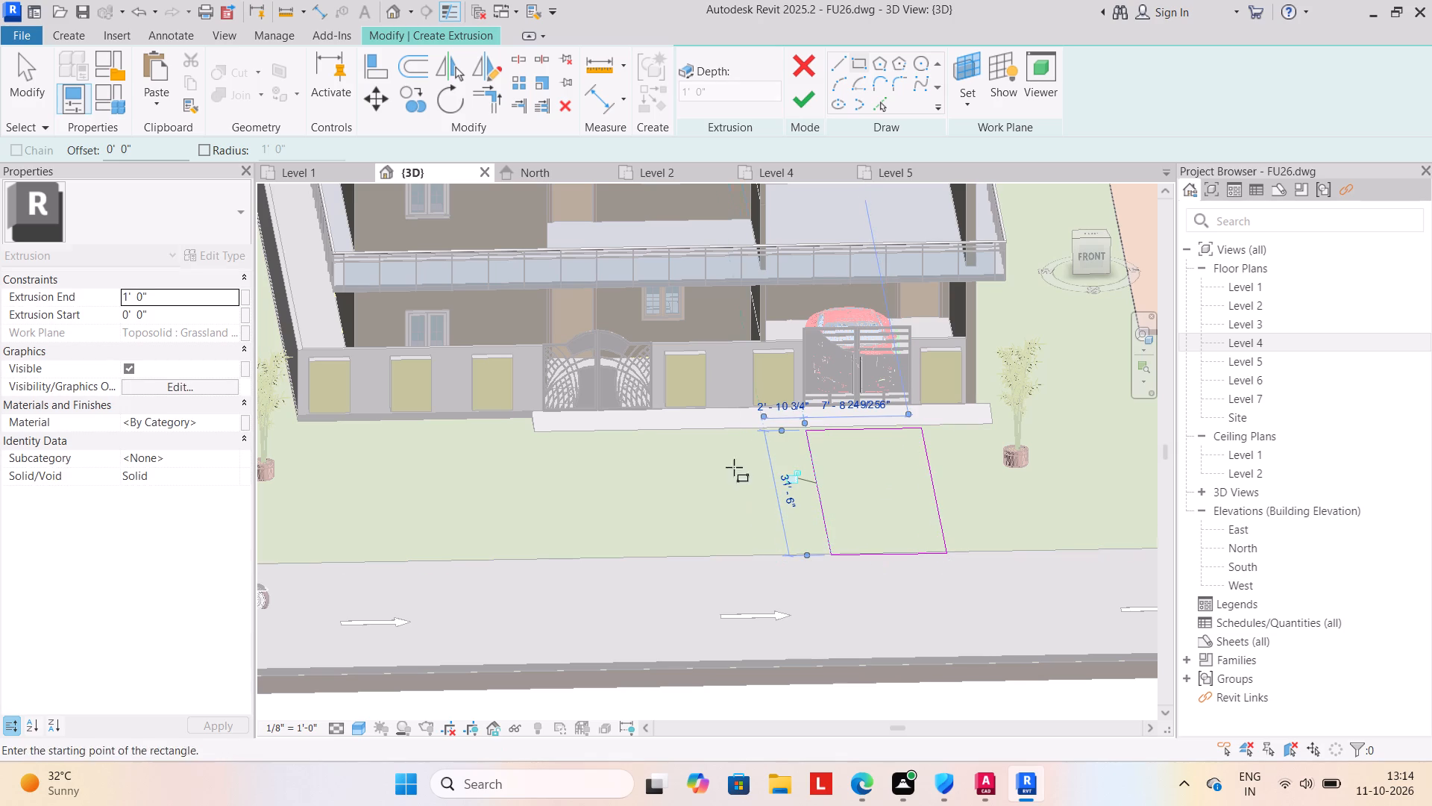
left_click(801, 104)
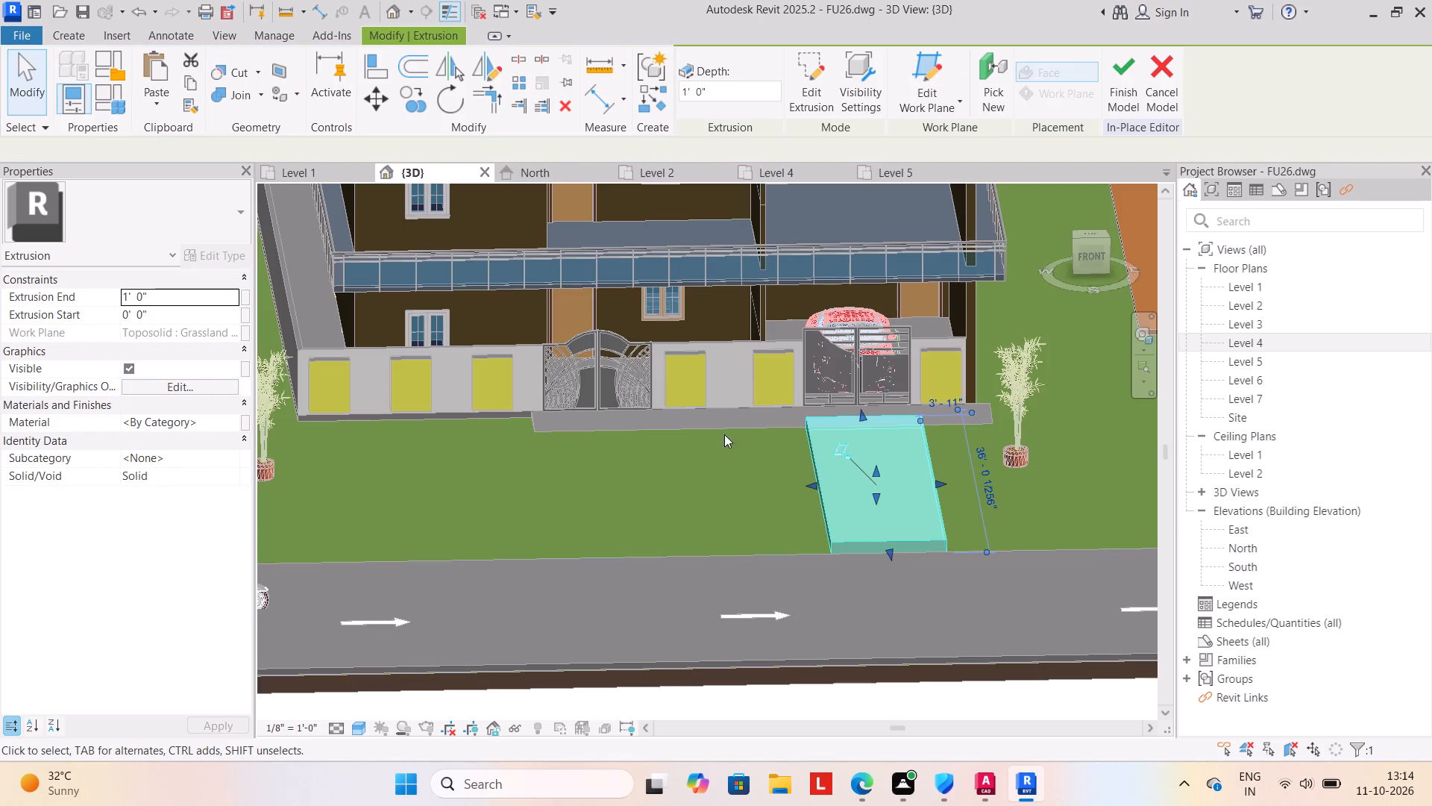
Set the driveway slab's extrusion end to 6" and finish the in-place model.
left_click(205, 295)
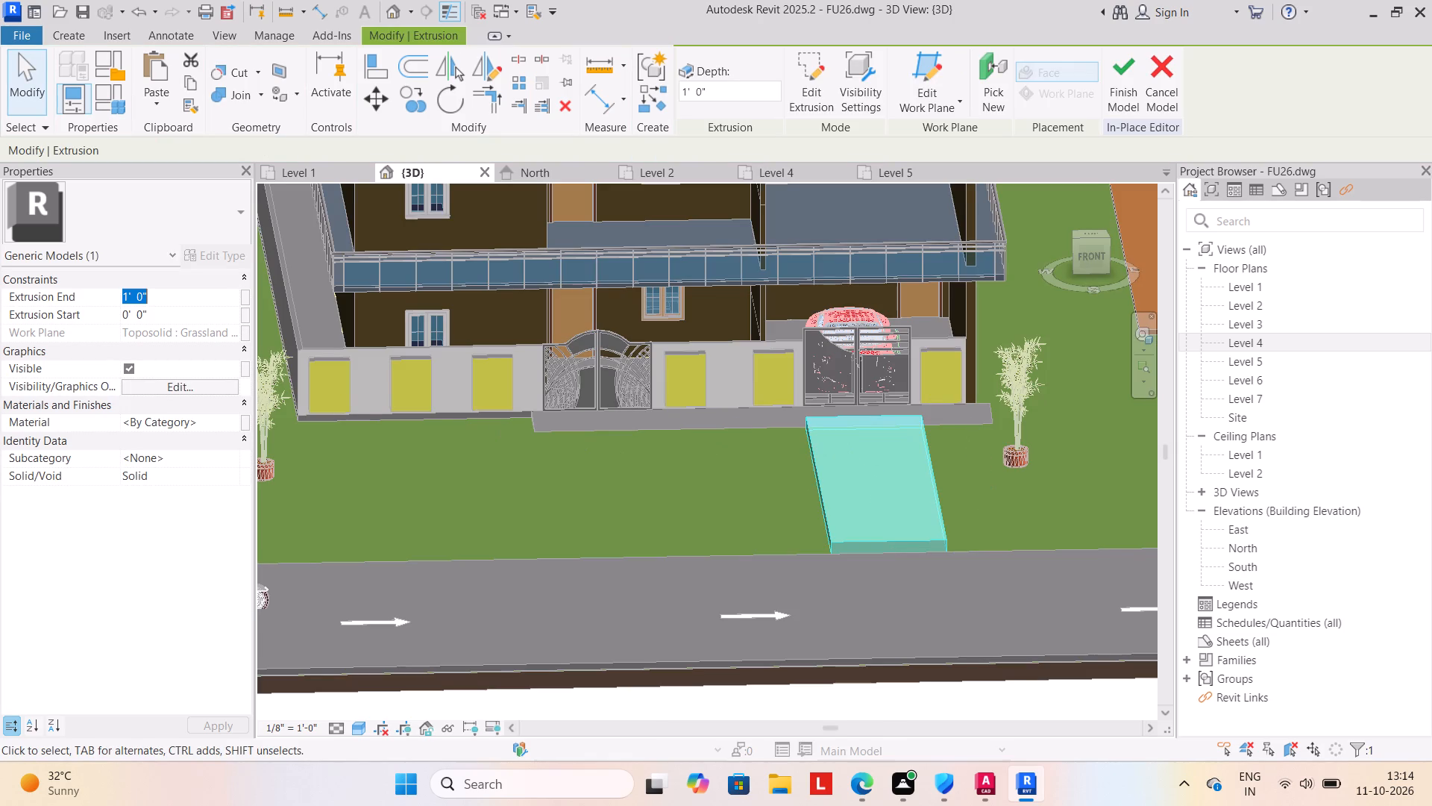
key("6")
key("shift+quotedbl")
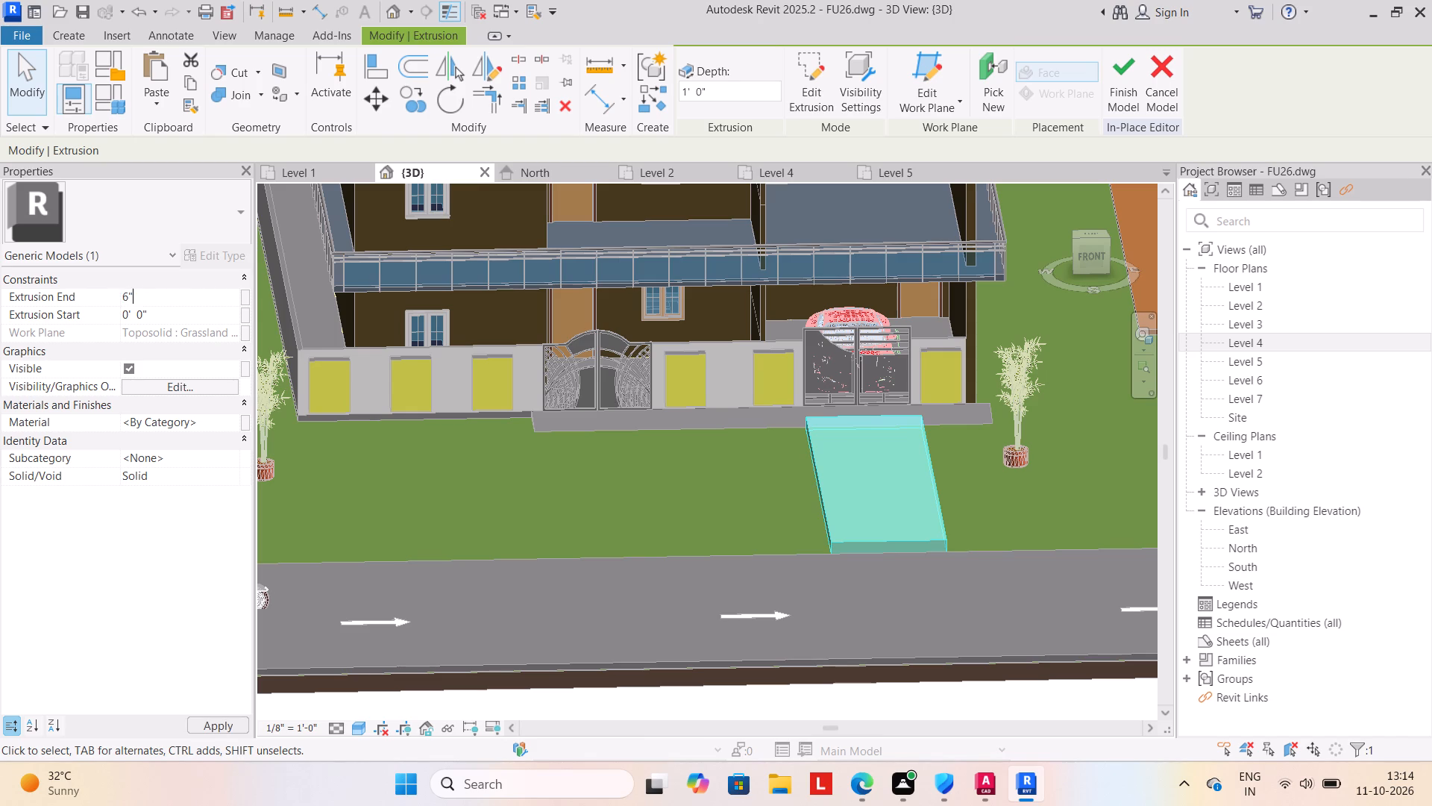
key("Return")
left_click(1129, 94)
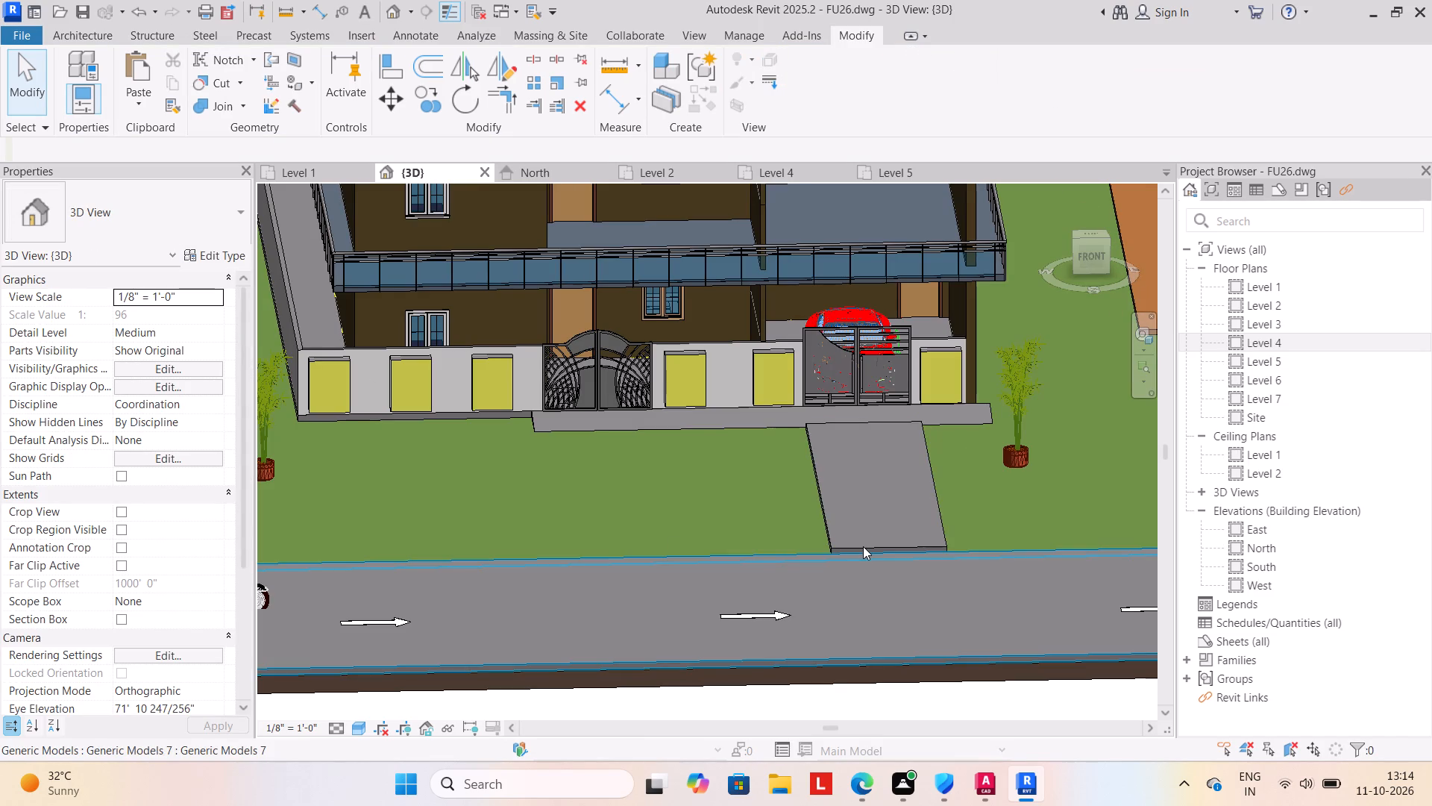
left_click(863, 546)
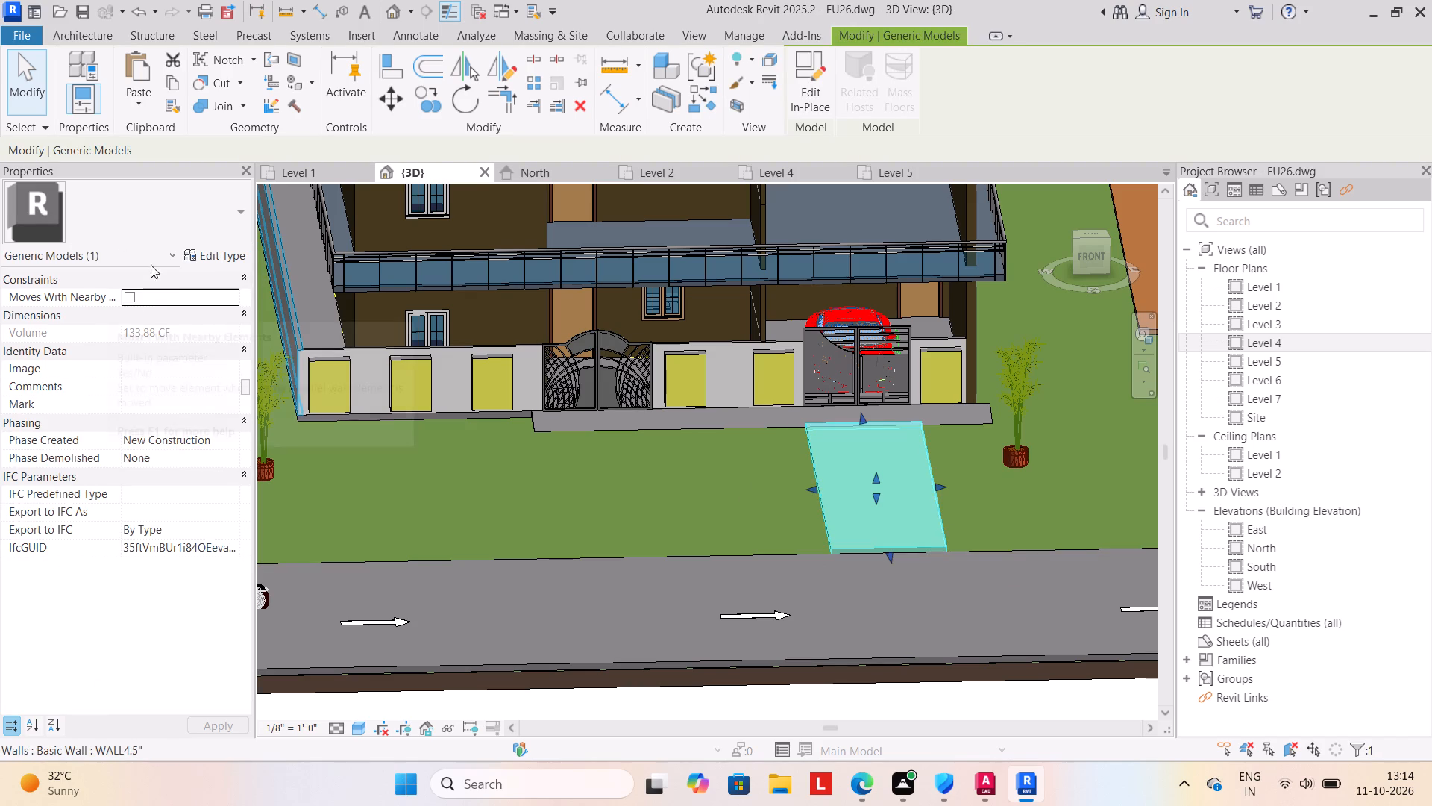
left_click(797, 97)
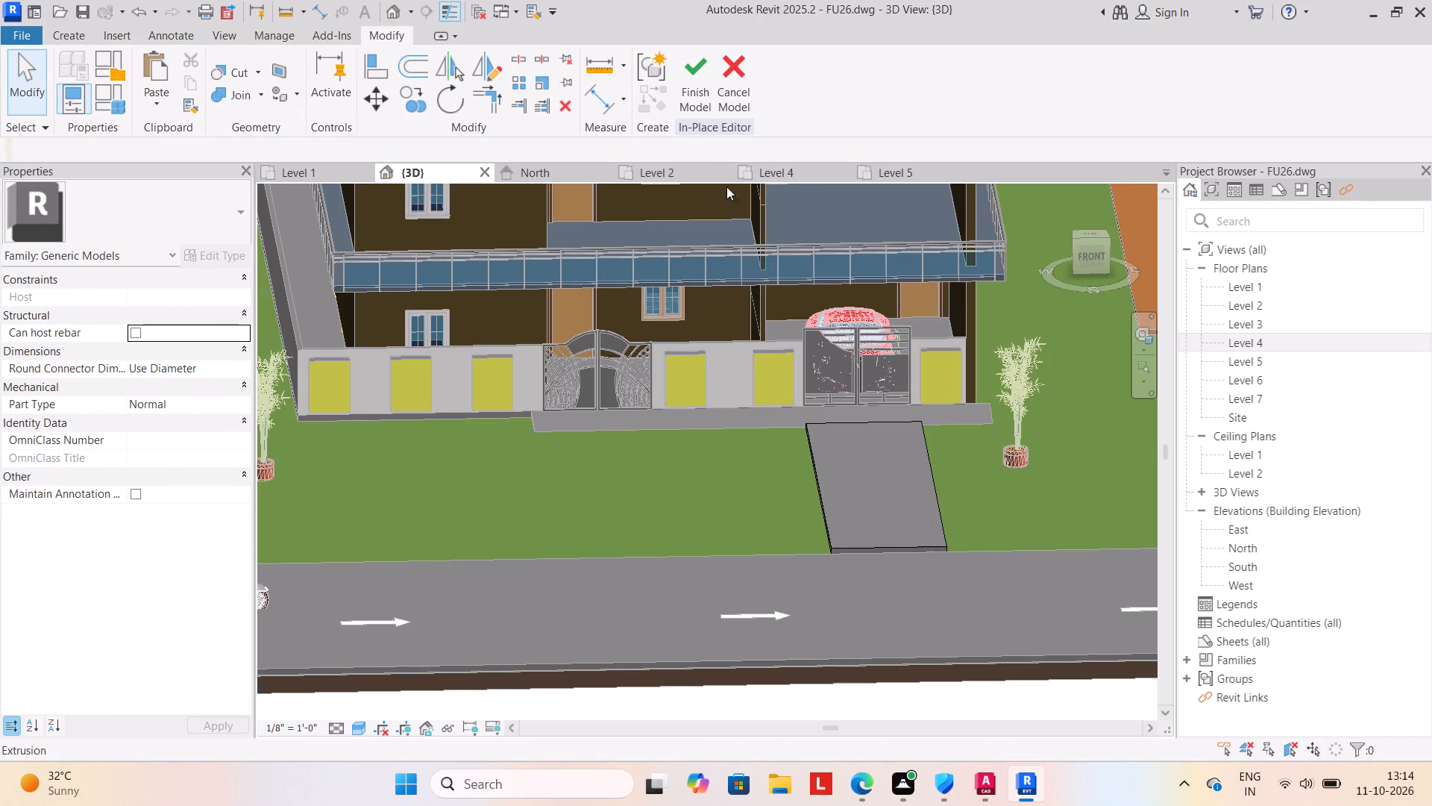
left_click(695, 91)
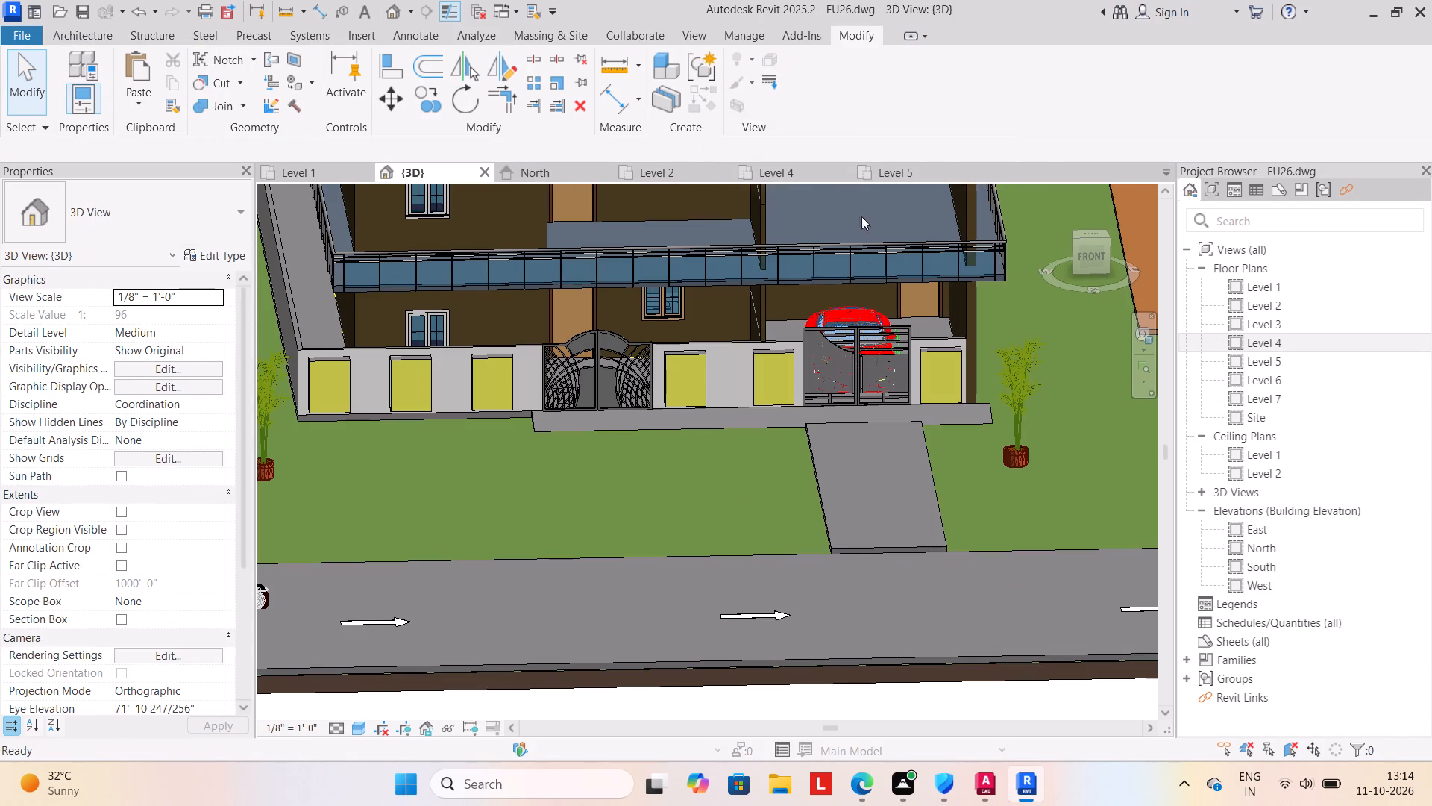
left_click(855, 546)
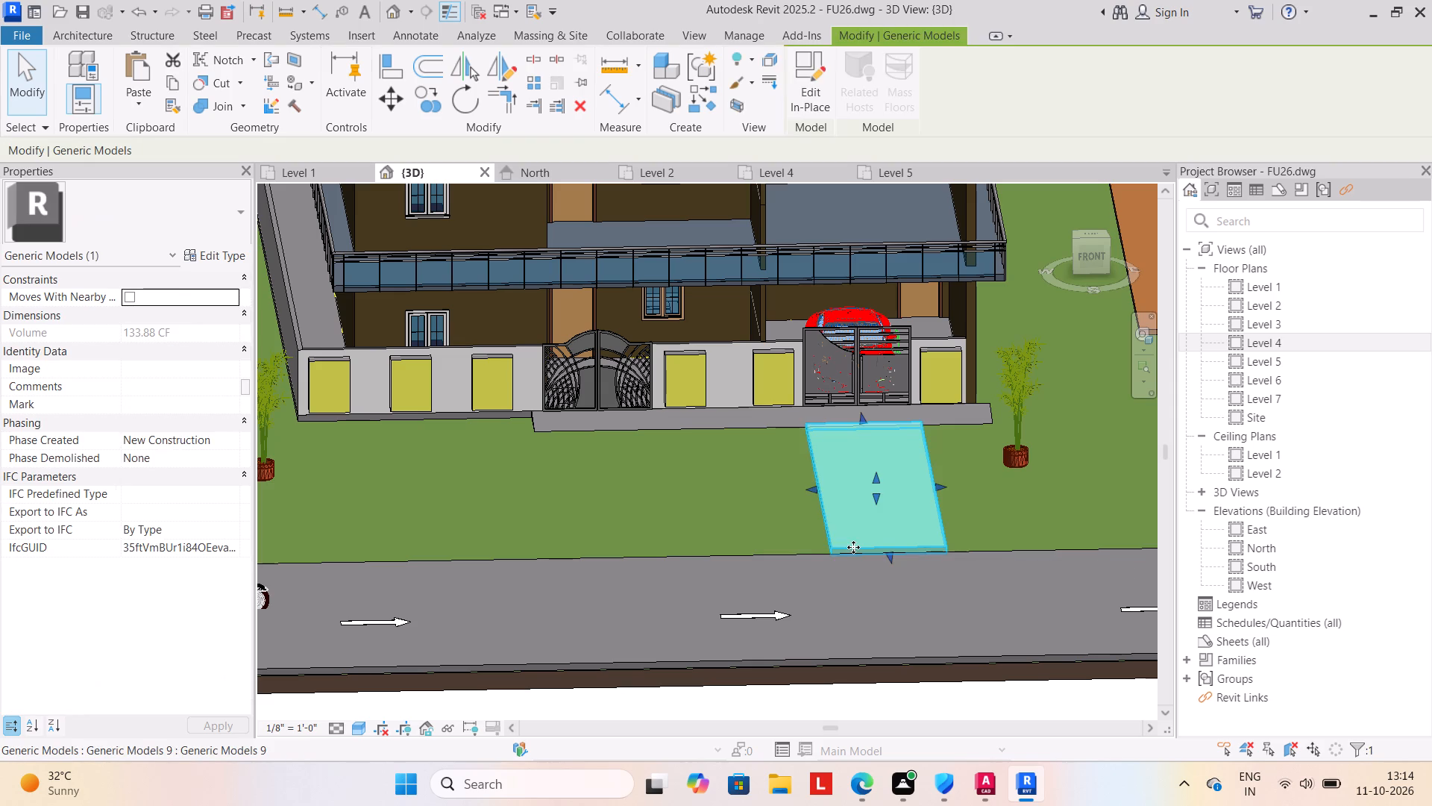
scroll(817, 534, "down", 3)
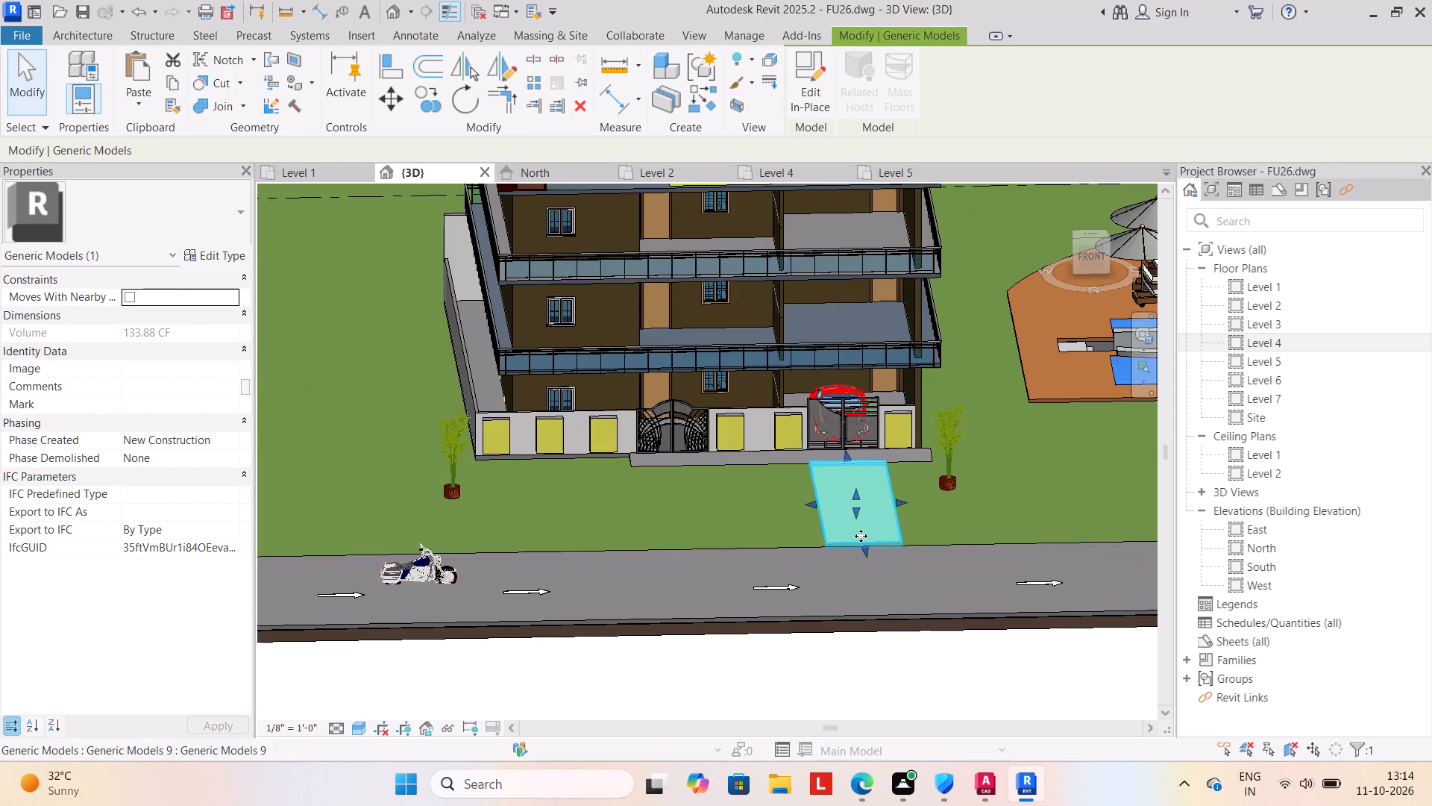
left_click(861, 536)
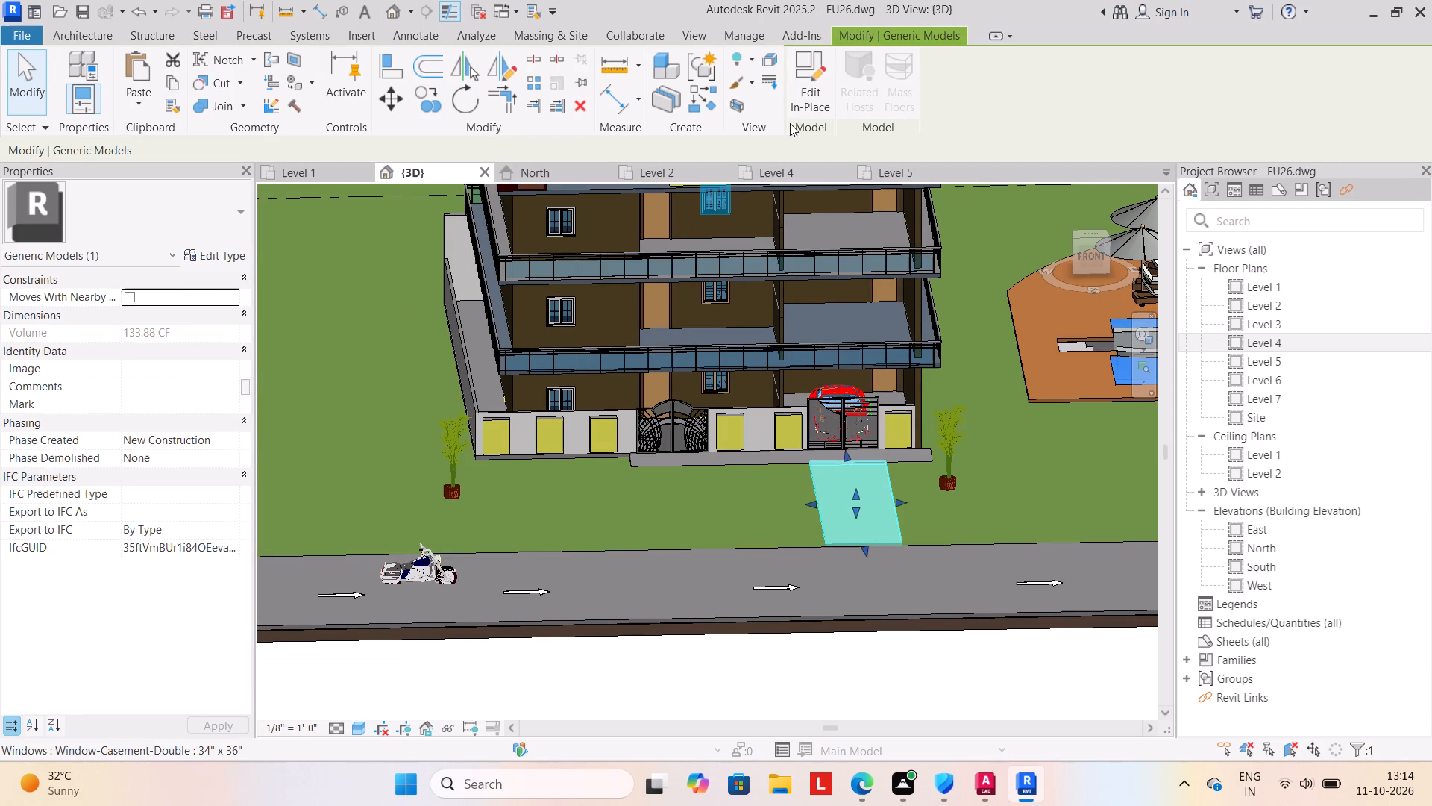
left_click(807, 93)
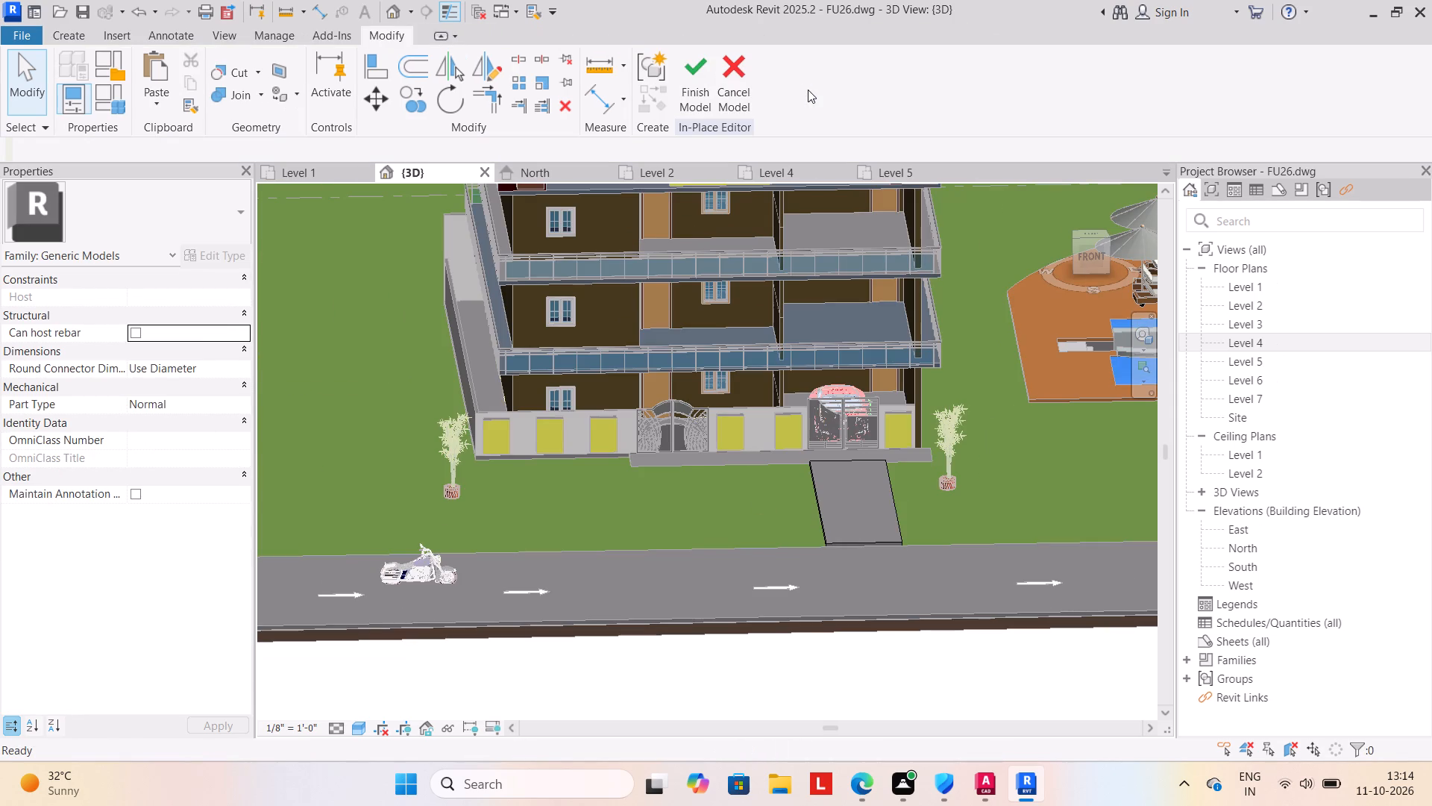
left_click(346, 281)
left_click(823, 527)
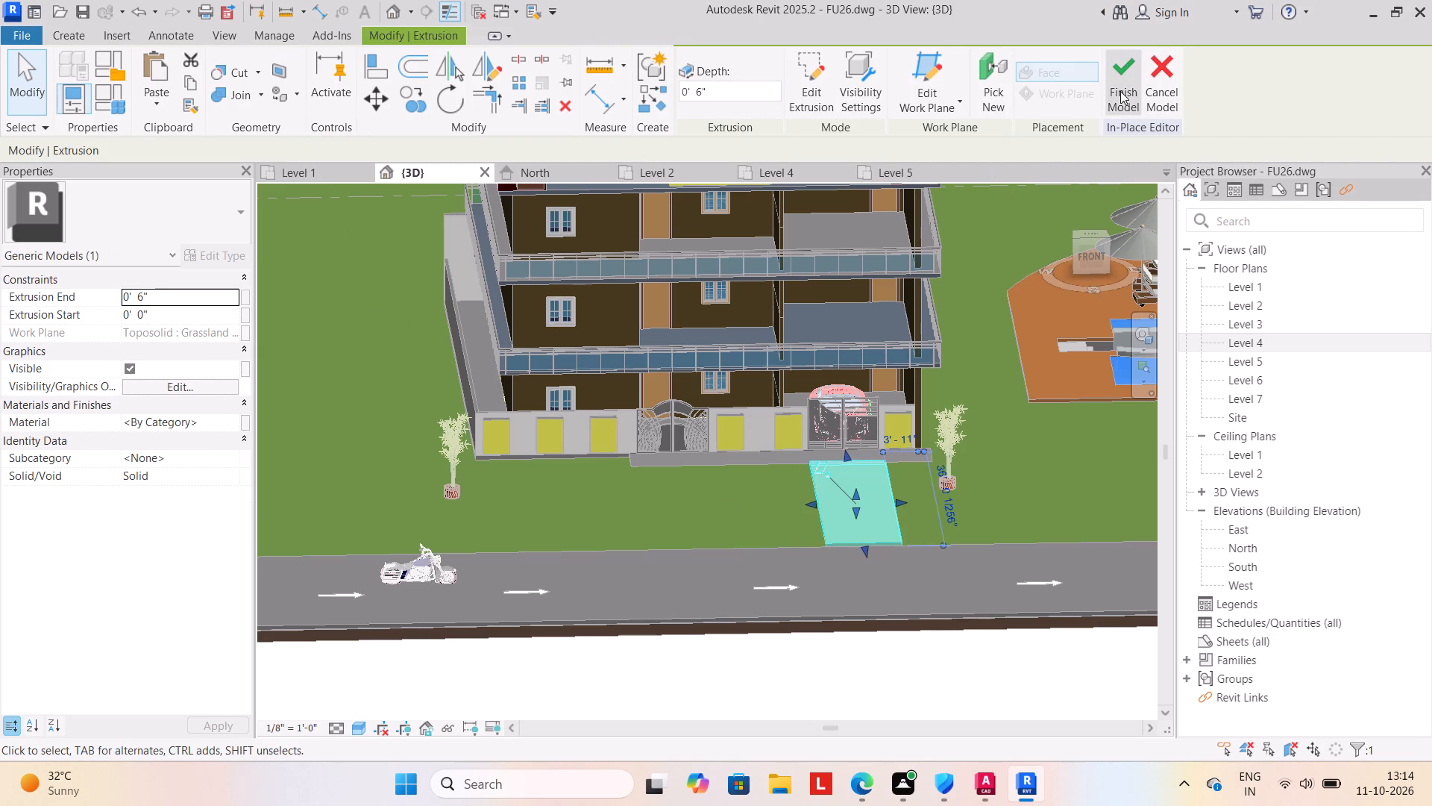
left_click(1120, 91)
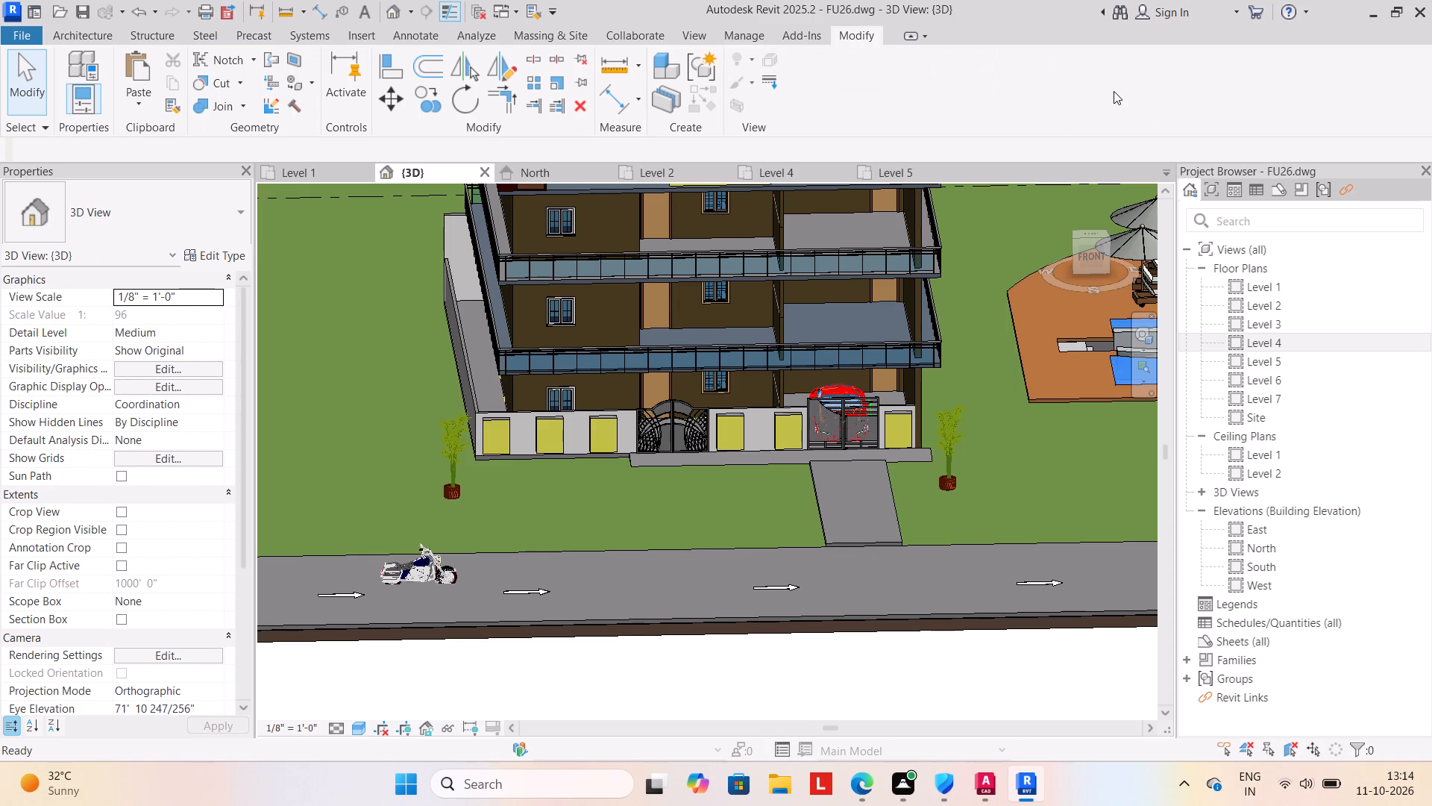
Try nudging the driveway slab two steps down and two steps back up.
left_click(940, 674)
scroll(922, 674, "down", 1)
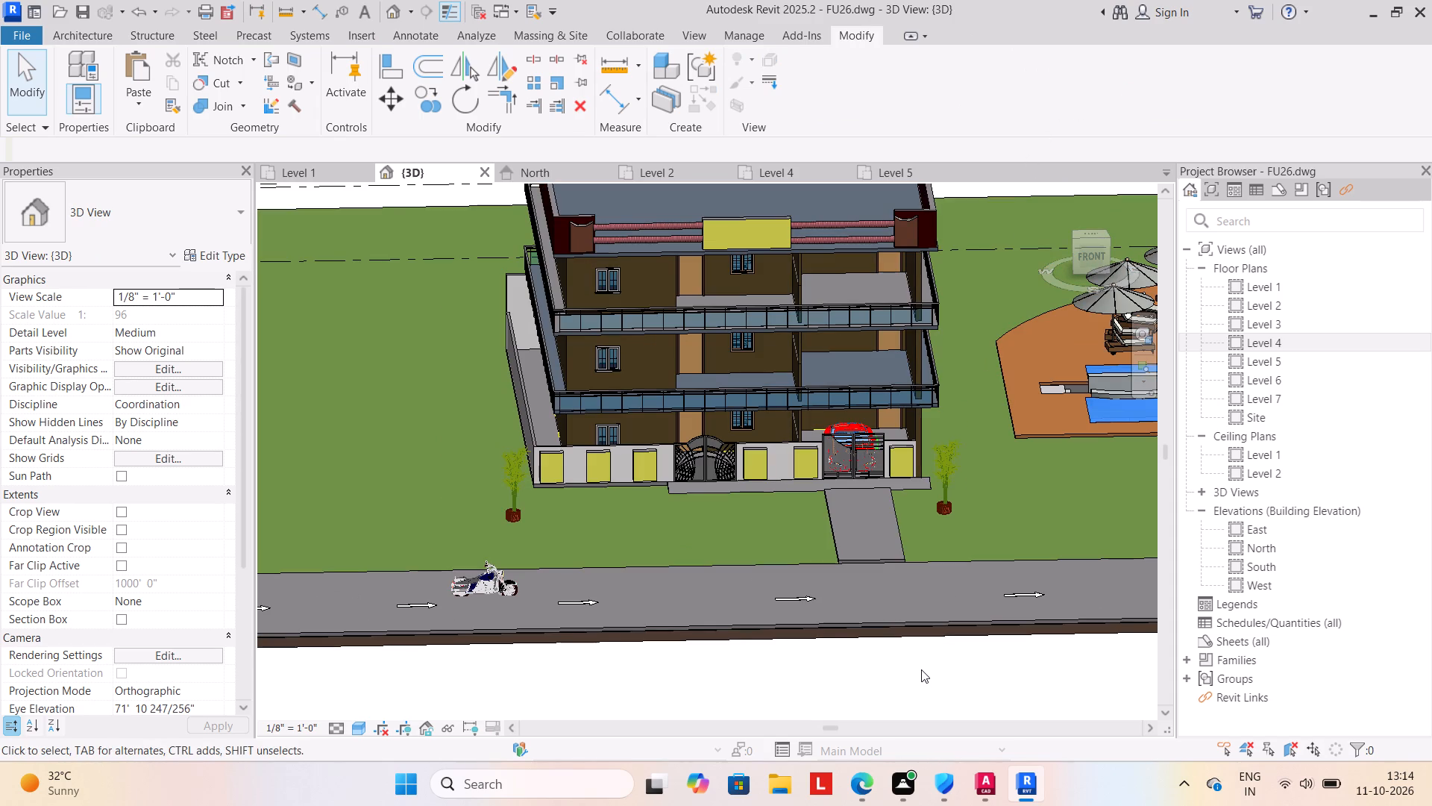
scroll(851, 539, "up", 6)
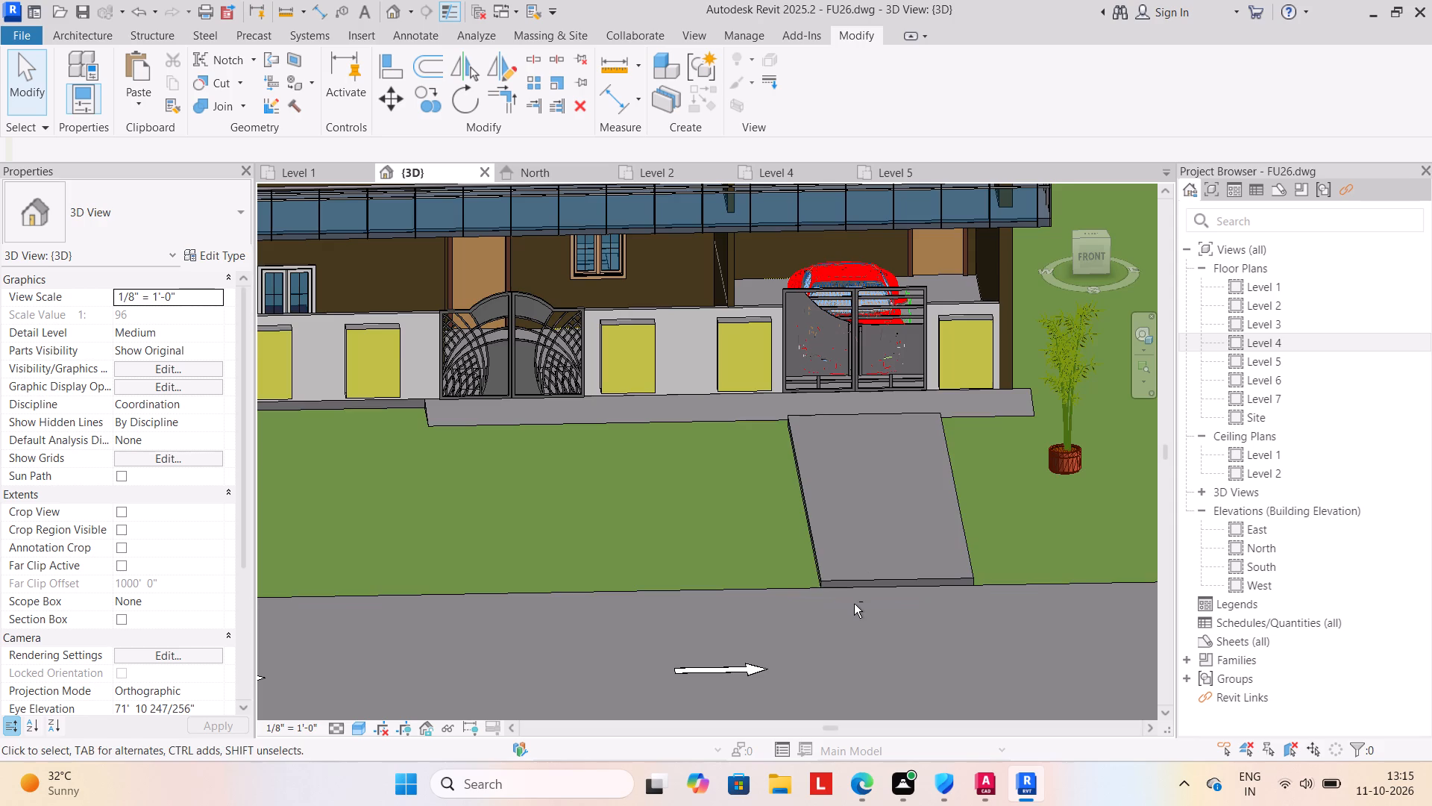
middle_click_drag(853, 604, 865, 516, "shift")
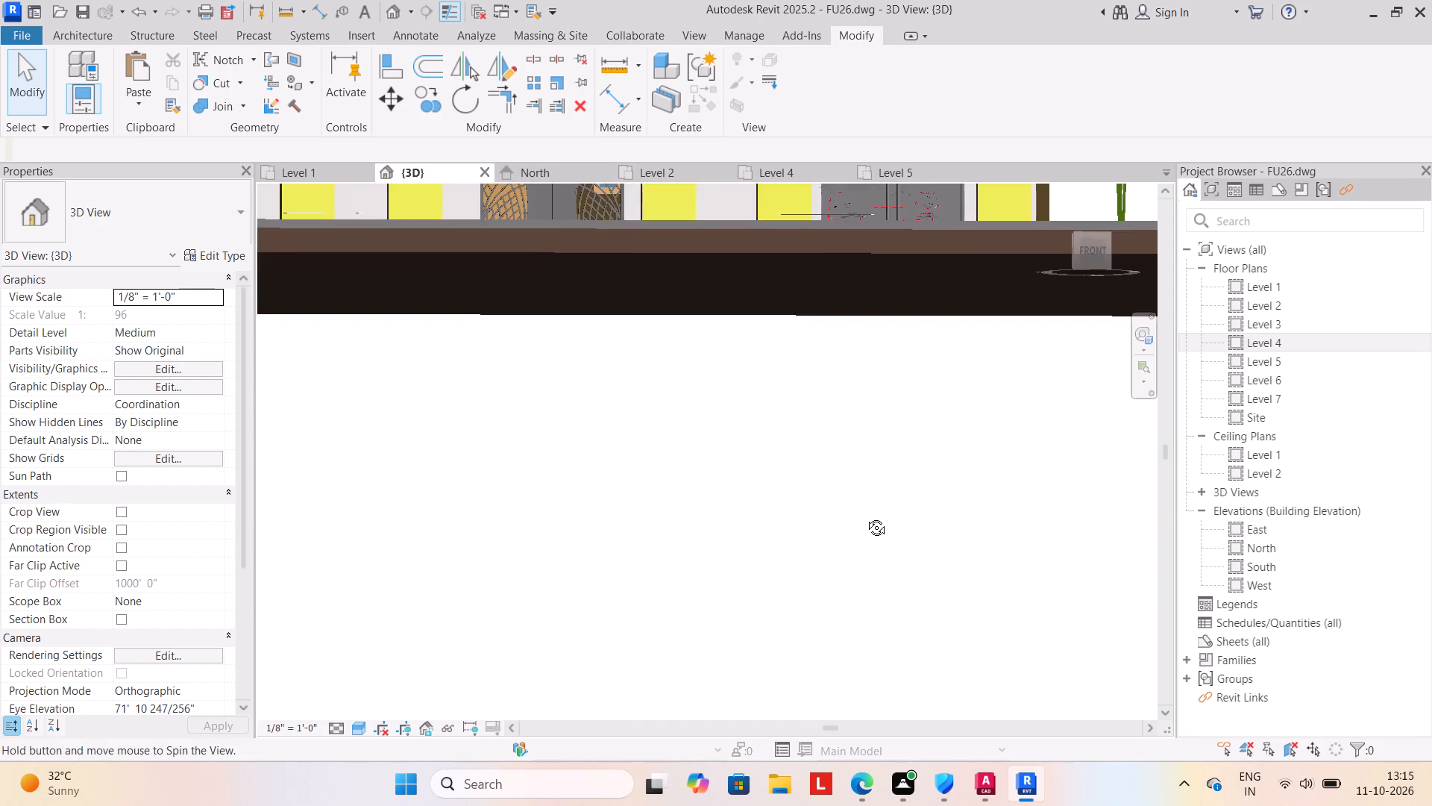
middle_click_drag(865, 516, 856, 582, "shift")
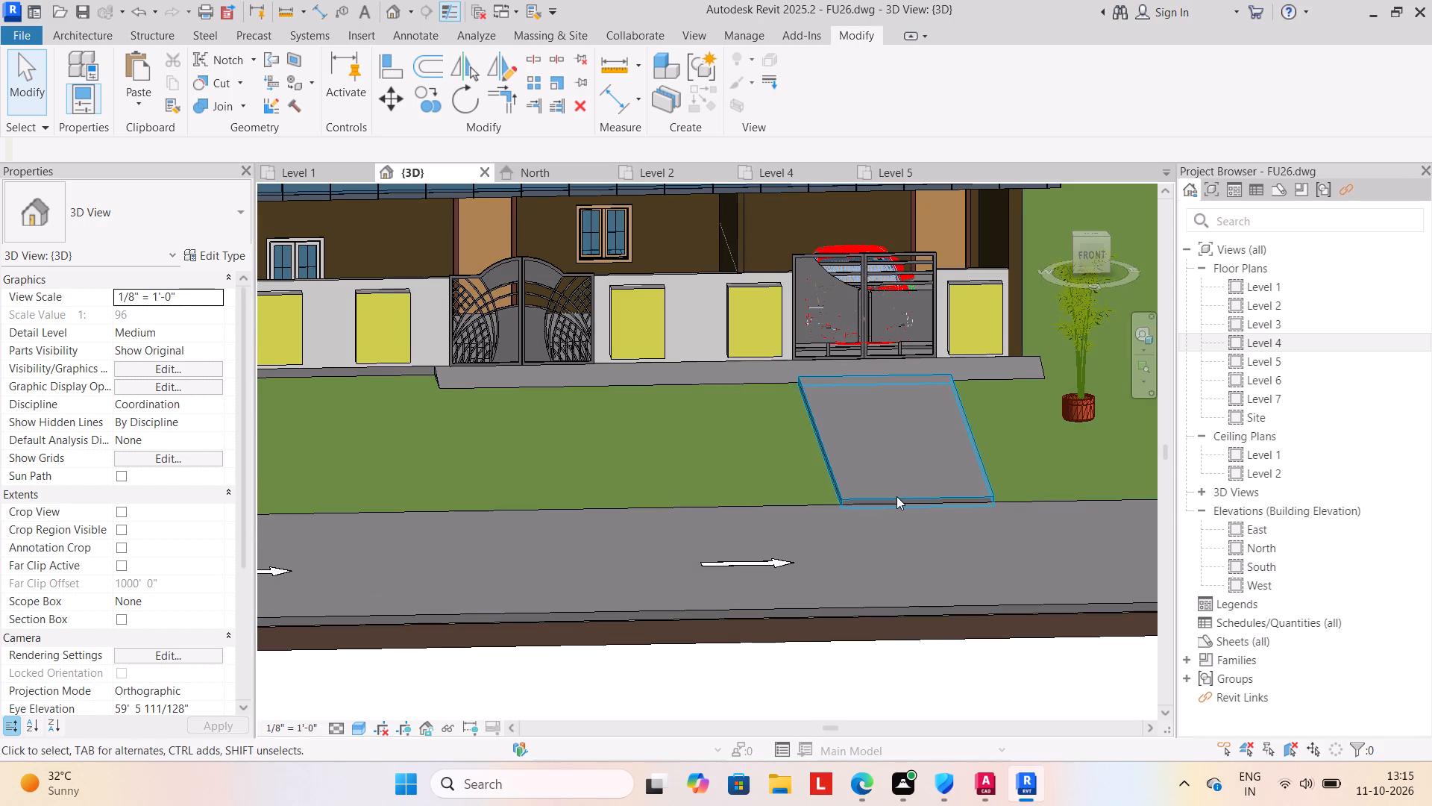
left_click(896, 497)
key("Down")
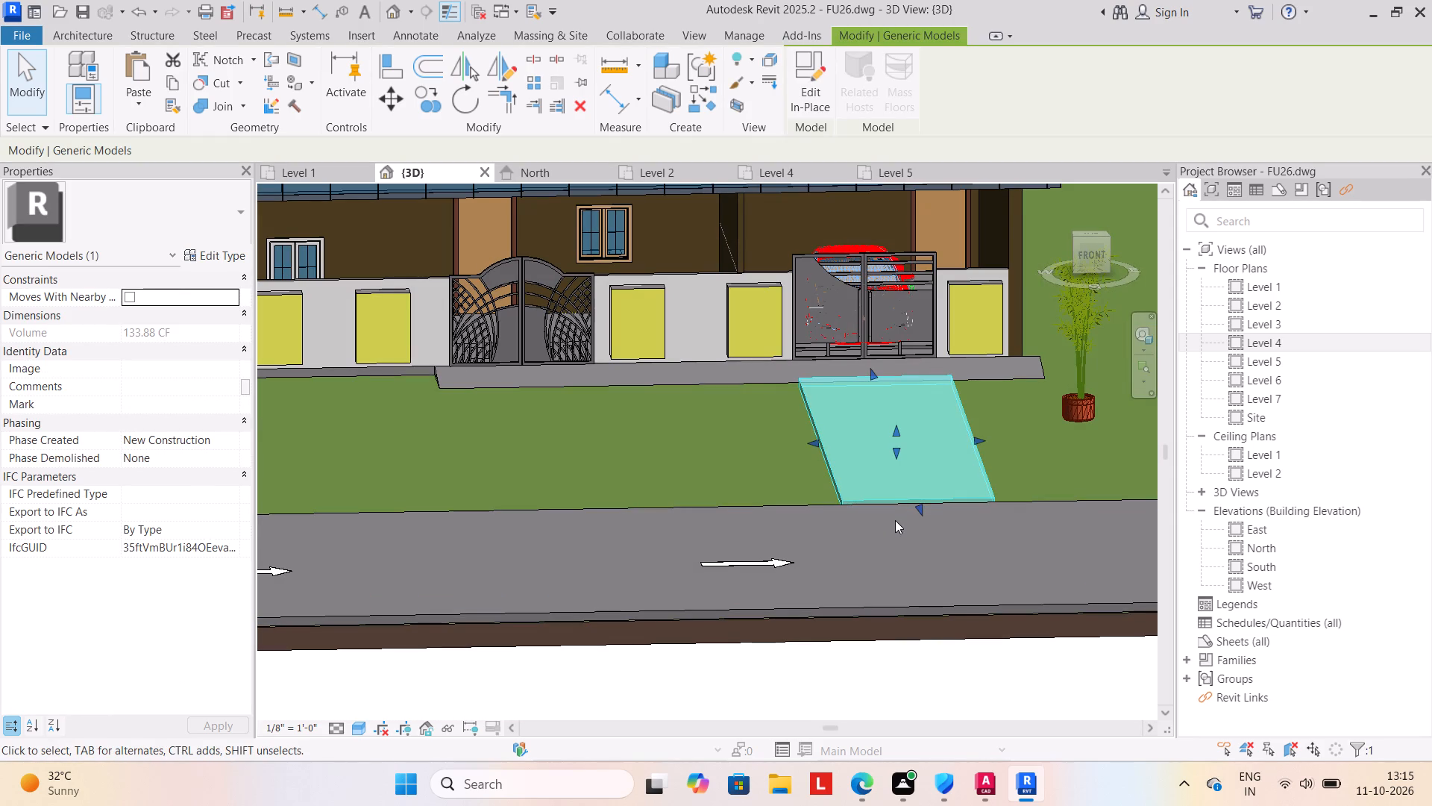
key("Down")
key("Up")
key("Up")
Nudge the driveway slab two steps left and three steps right to line it up with the car gate.
key("Left")
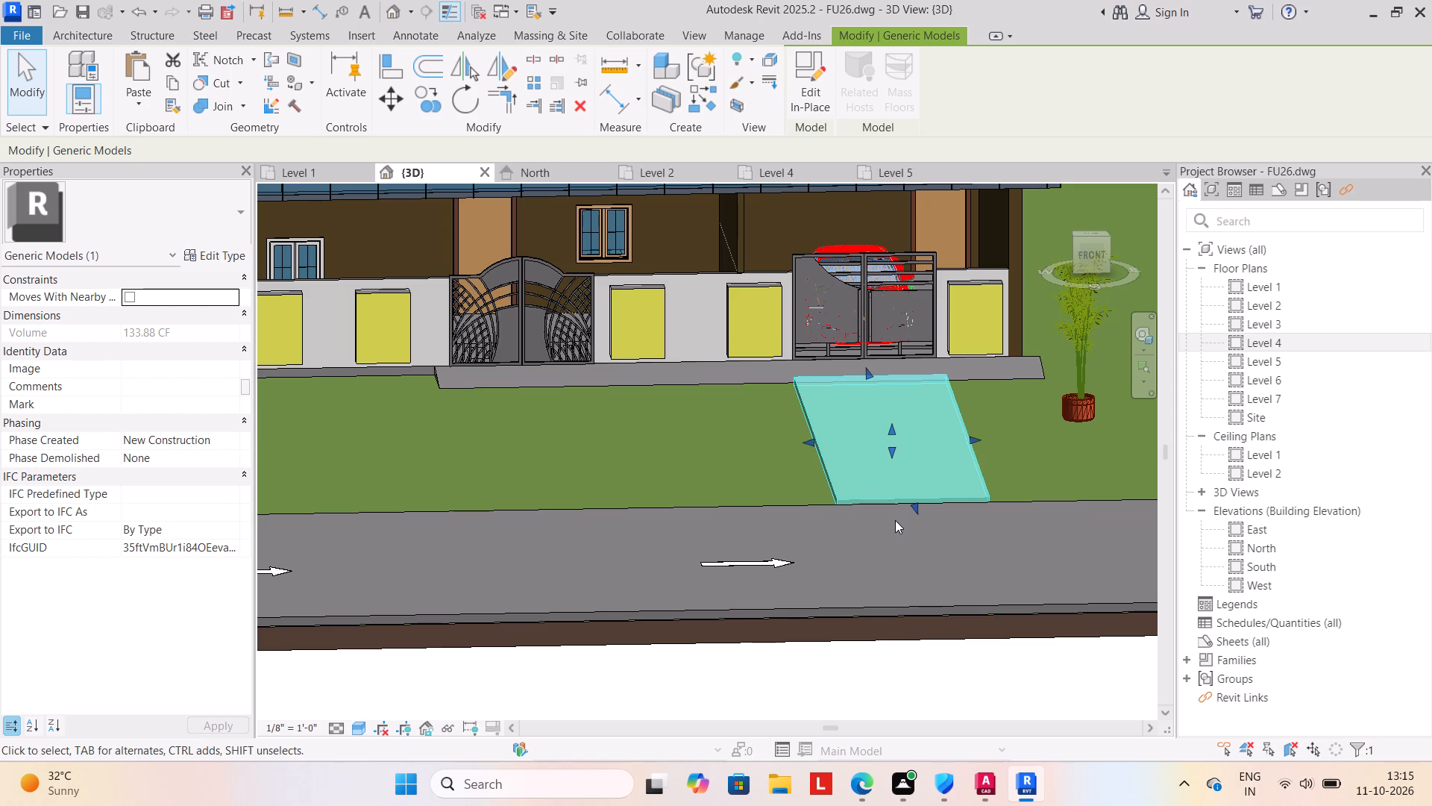
key("Left")
key("Right")
key("Right")
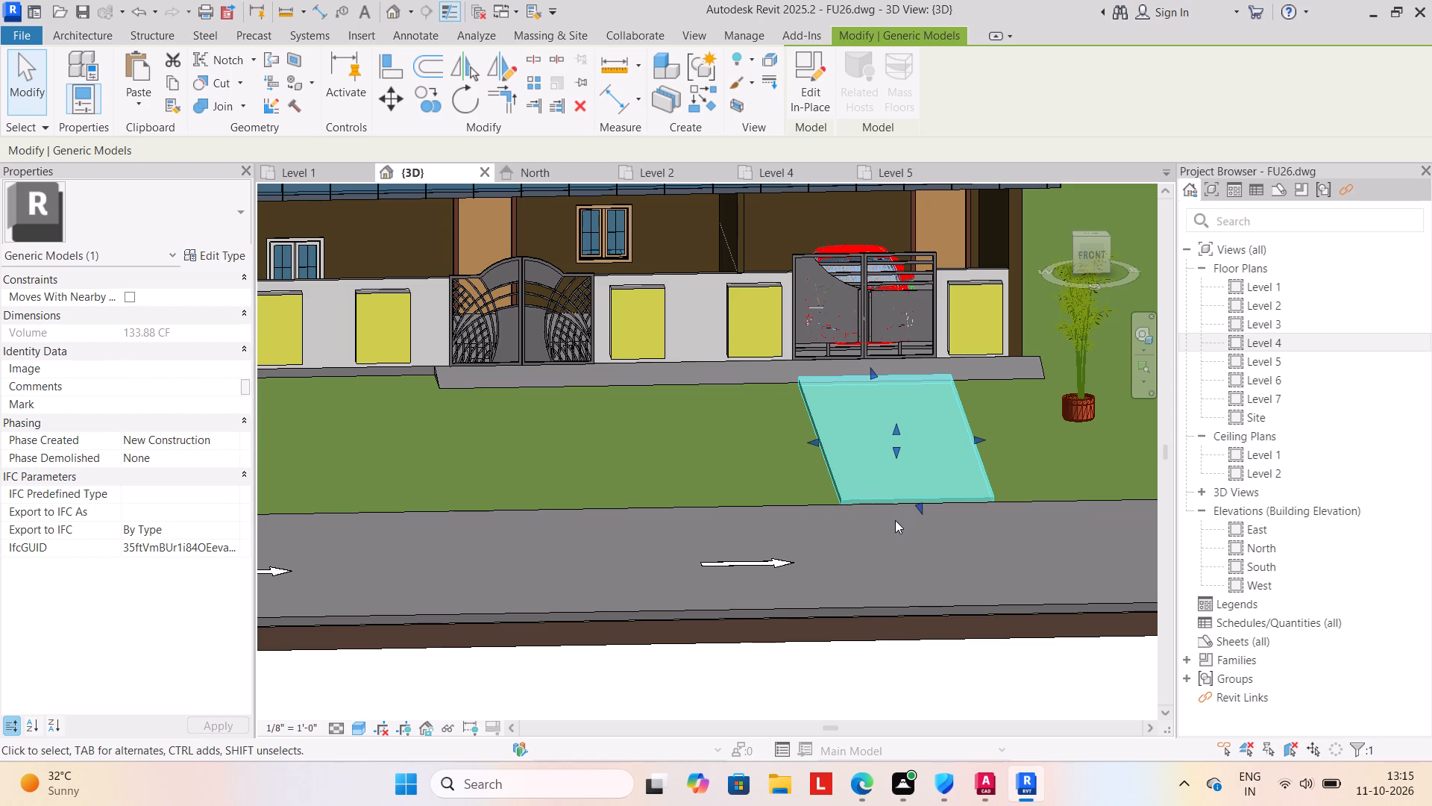
key("Right")
left_click(784, 499)
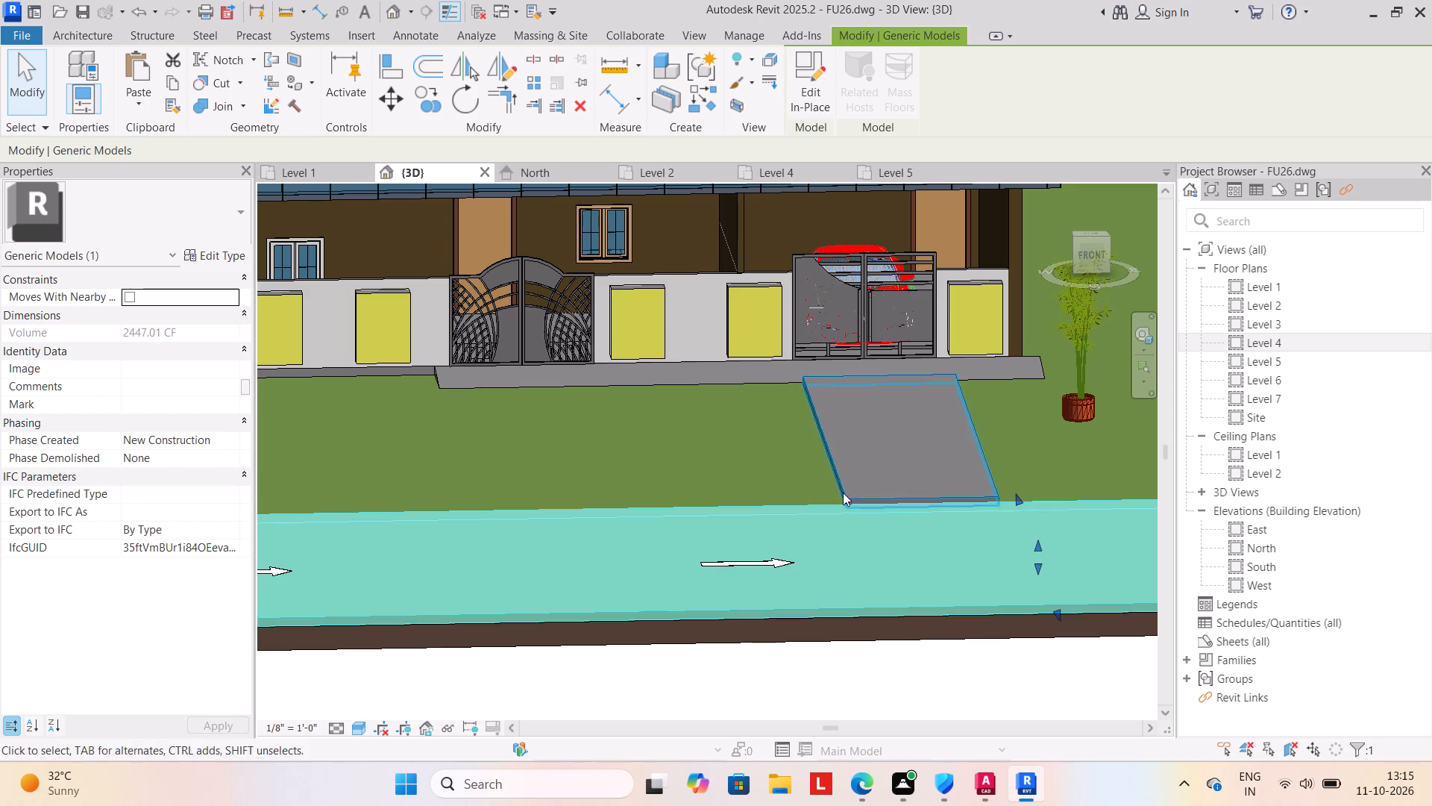
key("Escape")
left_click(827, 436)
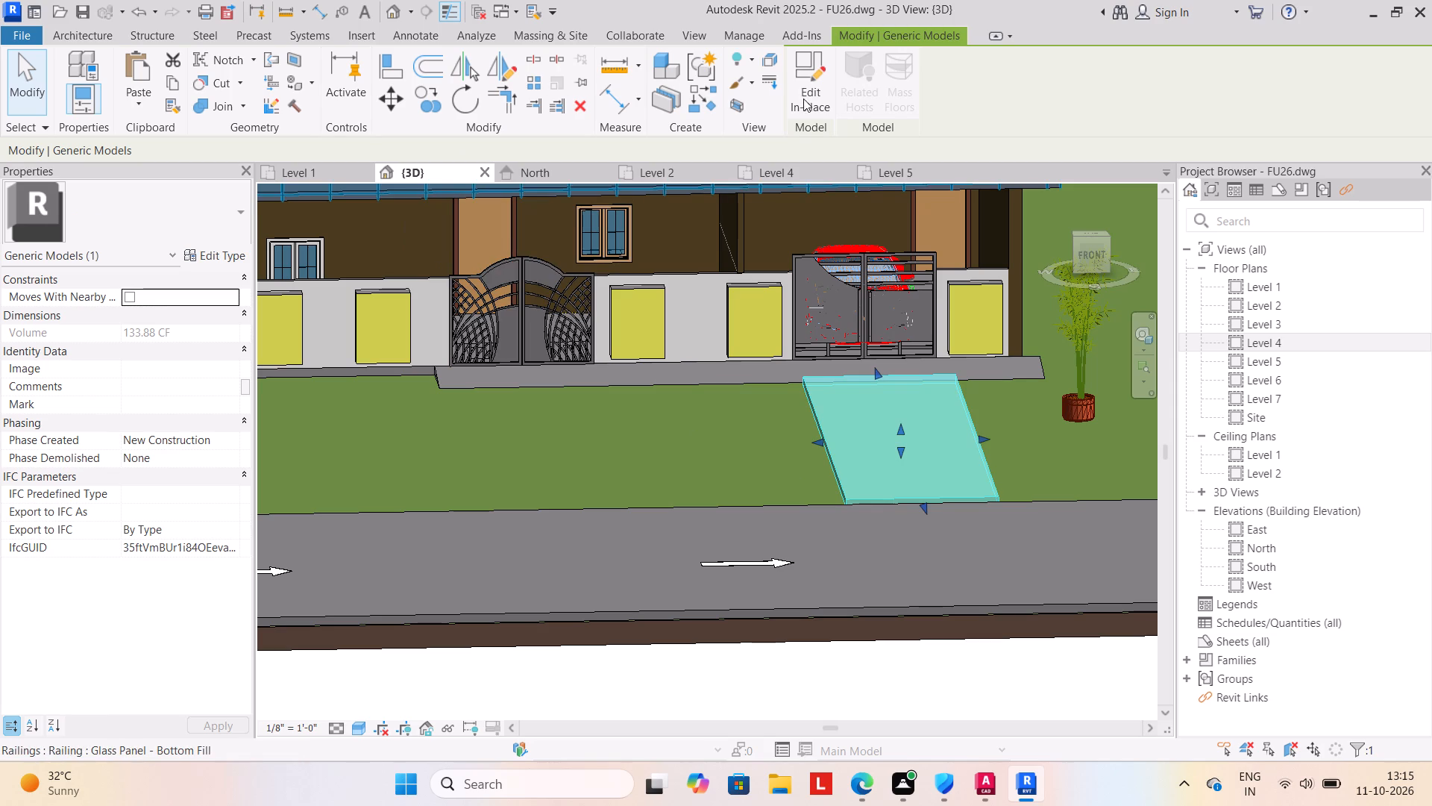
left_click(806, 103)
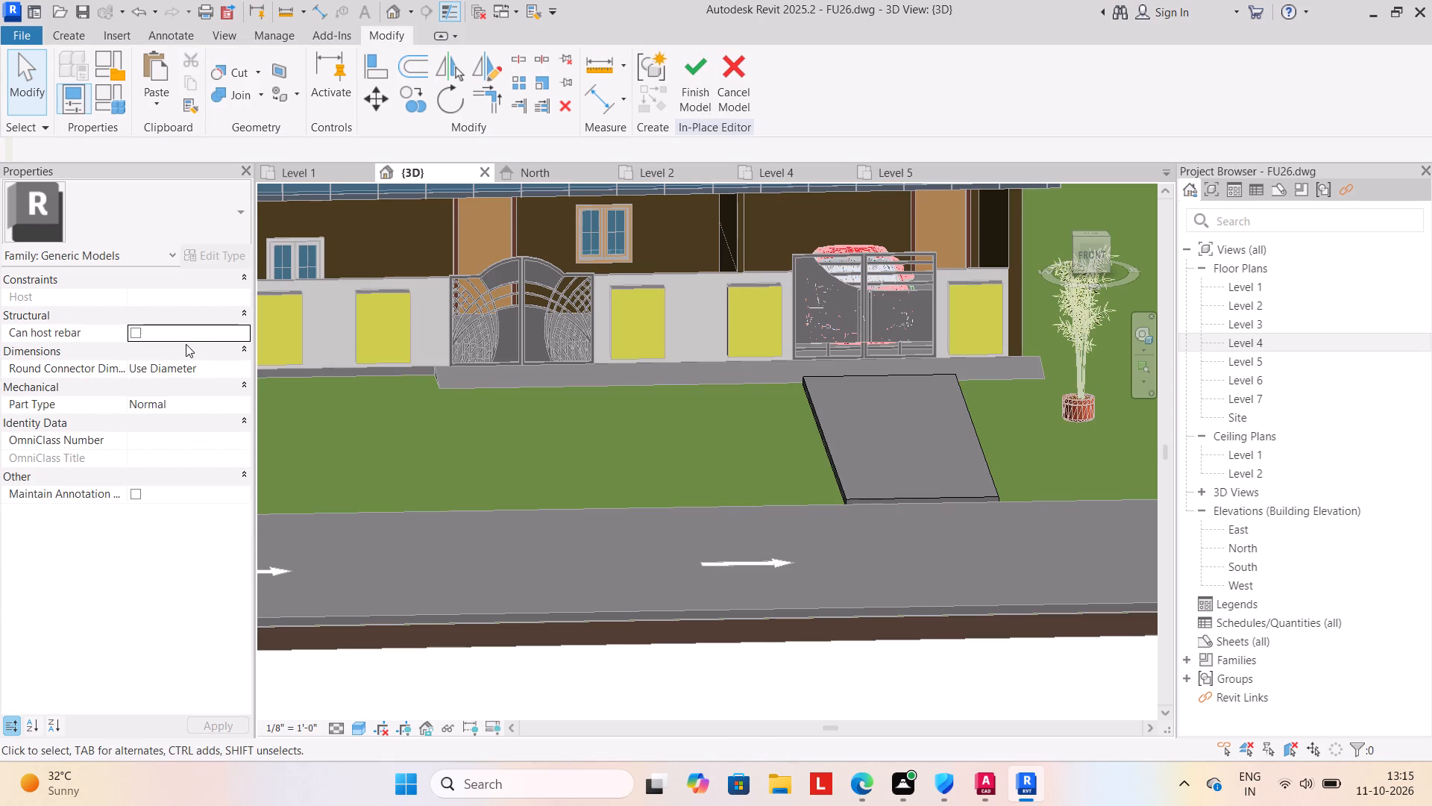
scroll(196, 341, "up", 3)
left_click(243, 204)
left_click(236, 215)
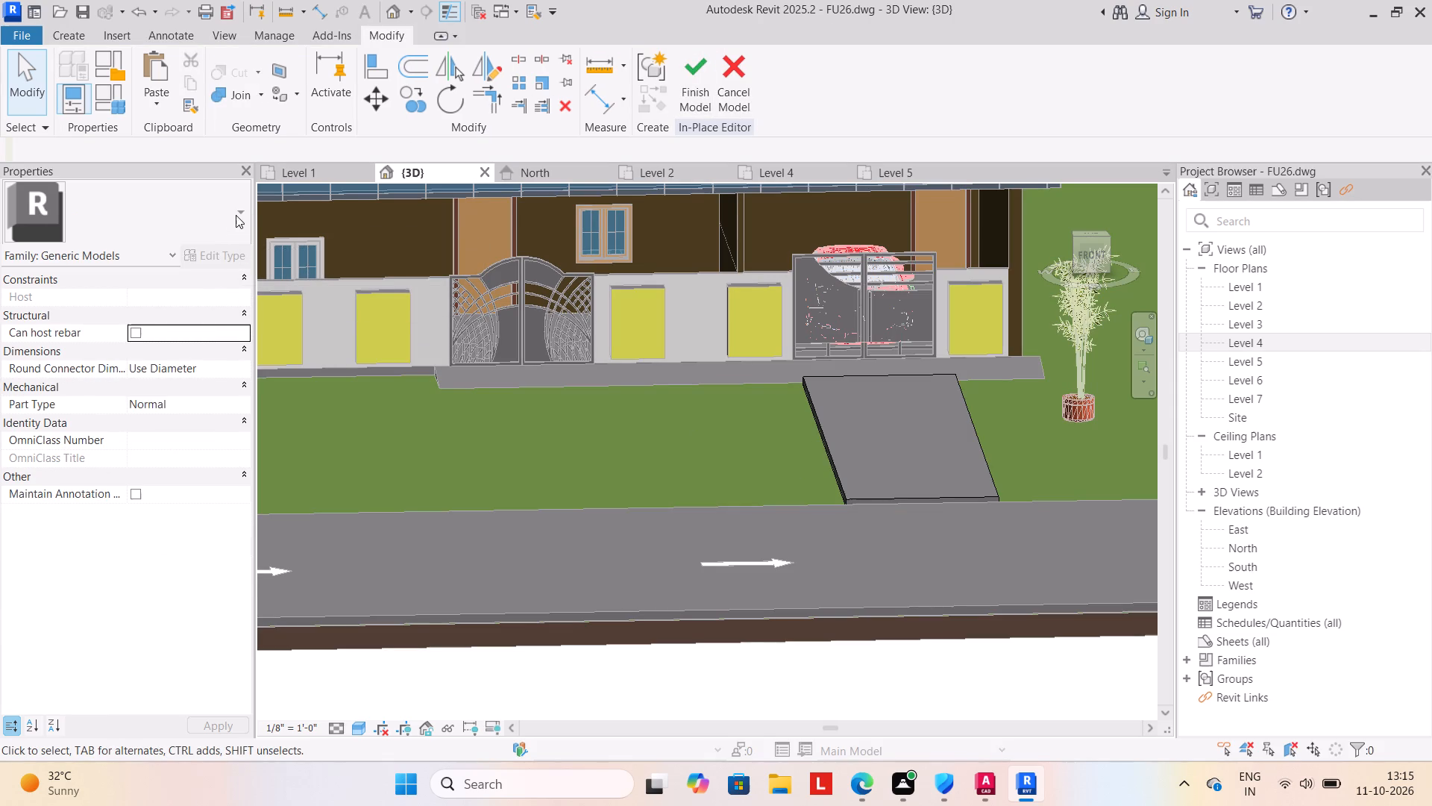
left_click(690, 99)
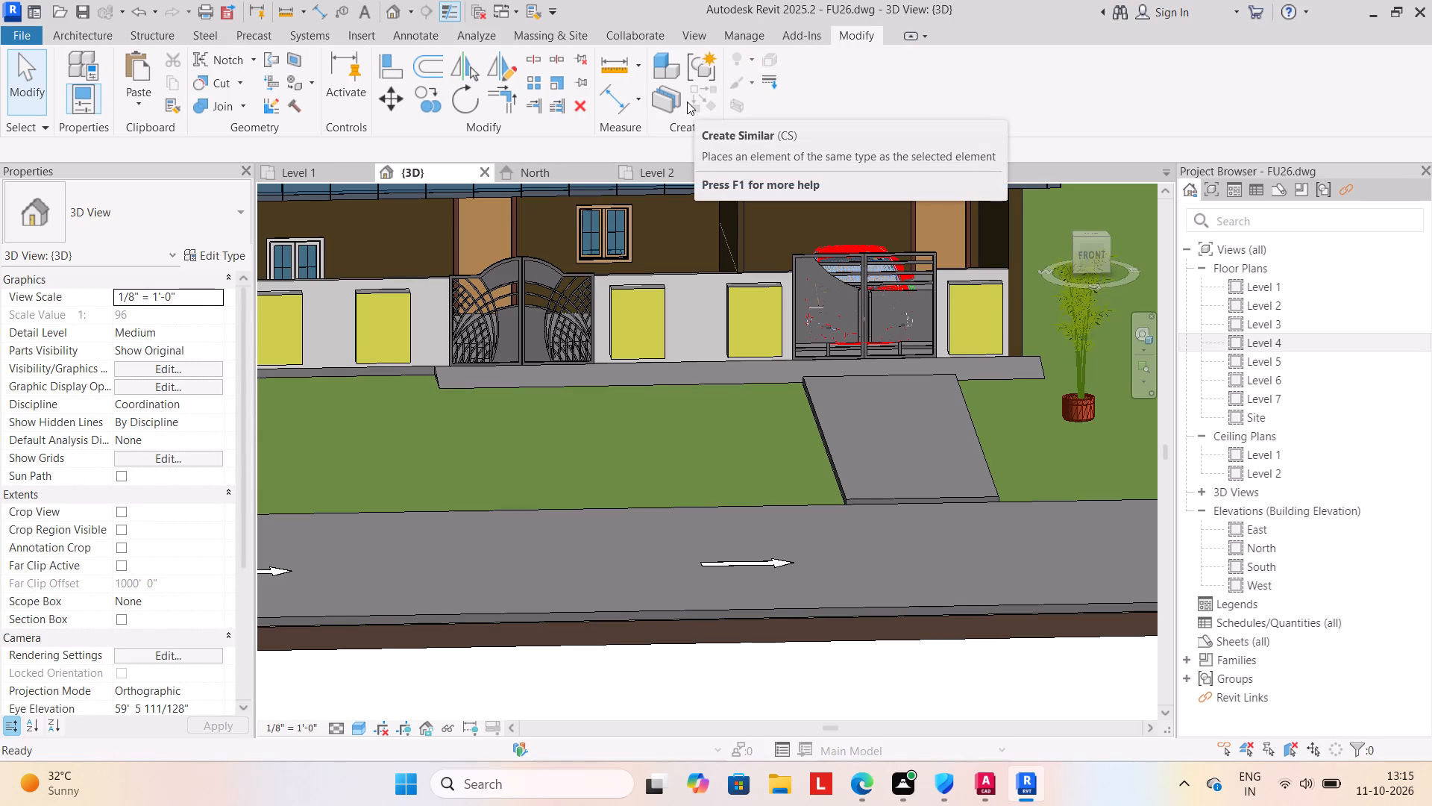
Narrow the driveway slab by pulling both of its long side edges inward with the shape handles.
left_click(823, 431)
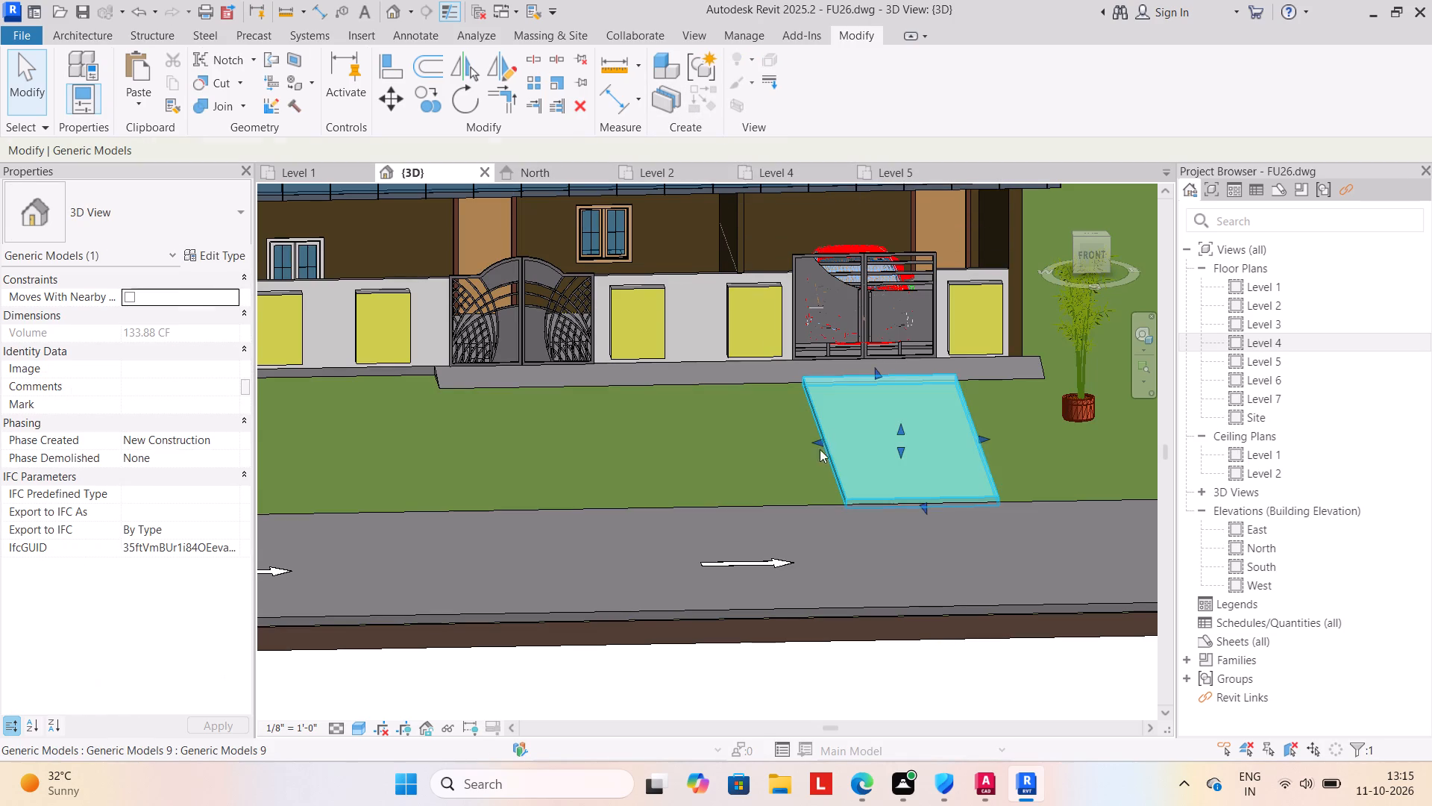
left_click_drag(814, 440, 840, 437)
left_click_drag(989, 436, 978, 436)
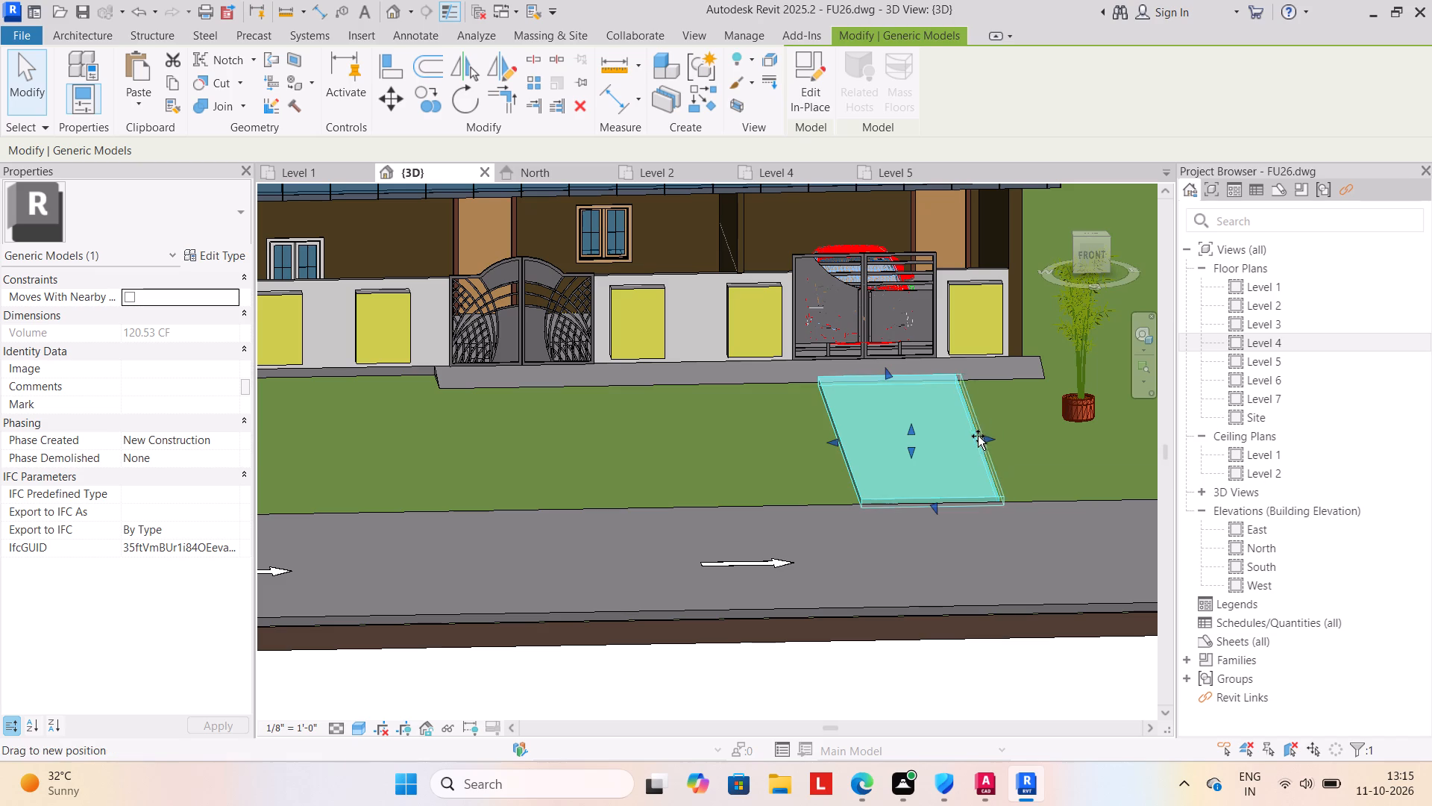
left_click_drag(978, 436, 976, 436)
Nudge the driveway slab three steps down at the road edge.
scroll(932, 513, "up", 9)
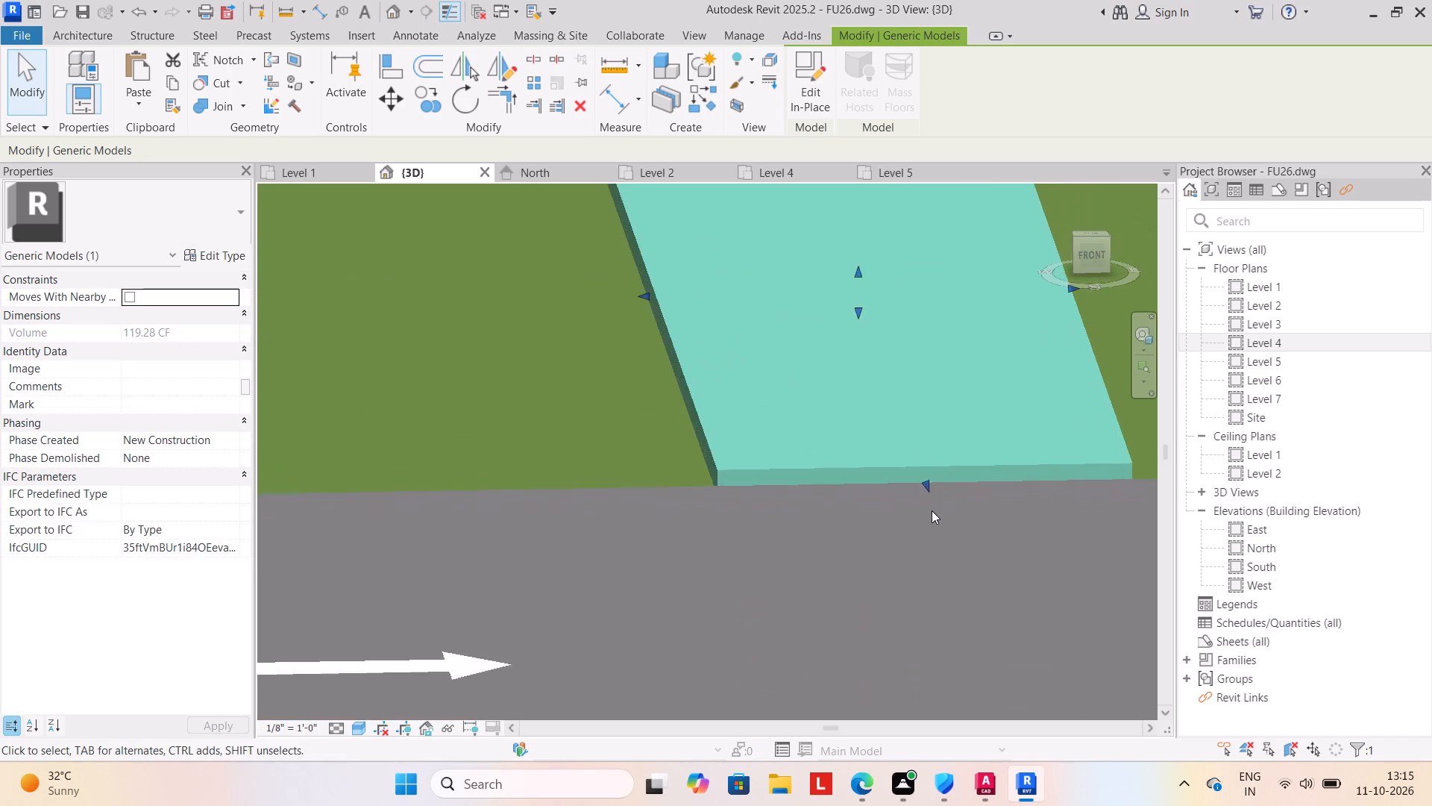
scroll(932, 510, "up", 3)
left_click(814, 443)
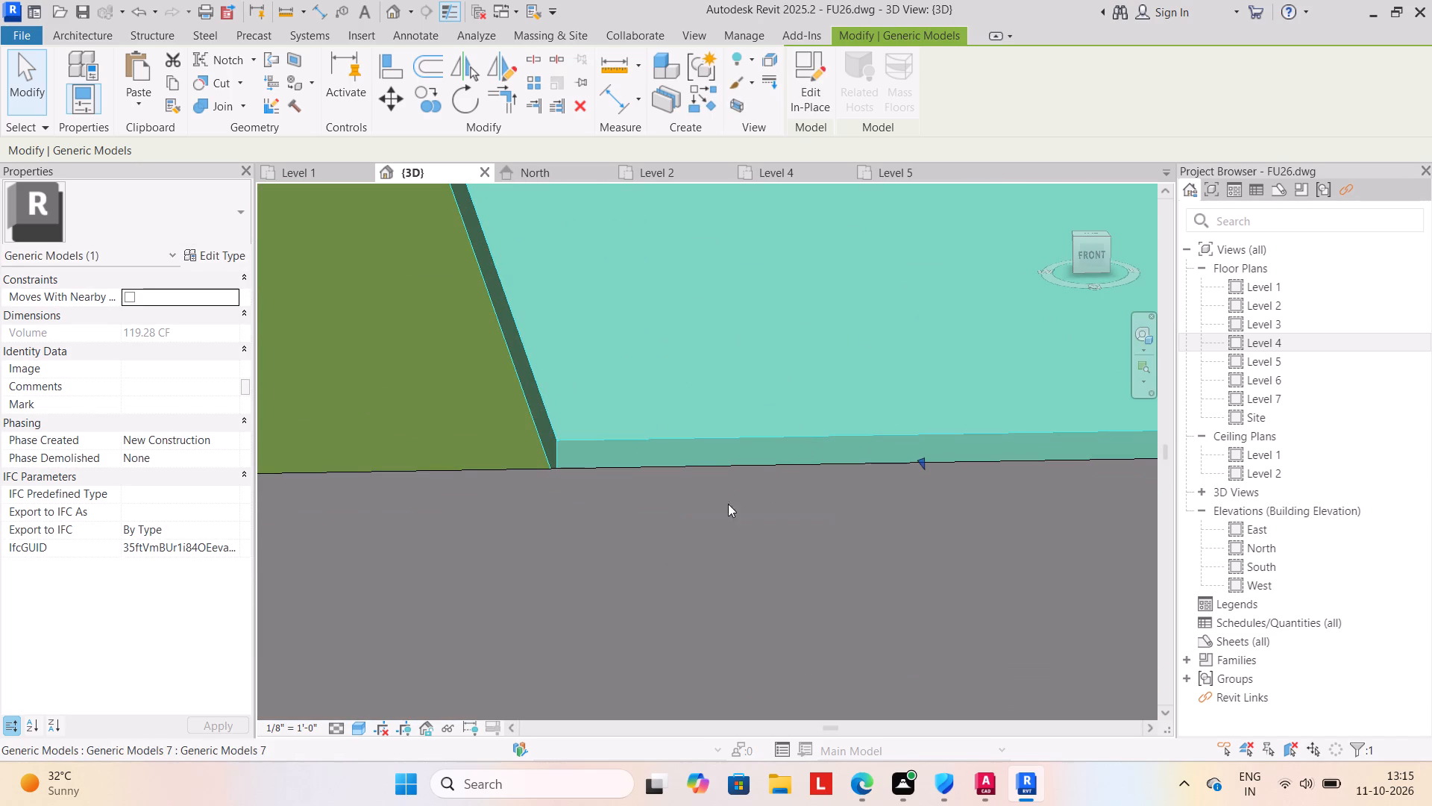
key("Escape")
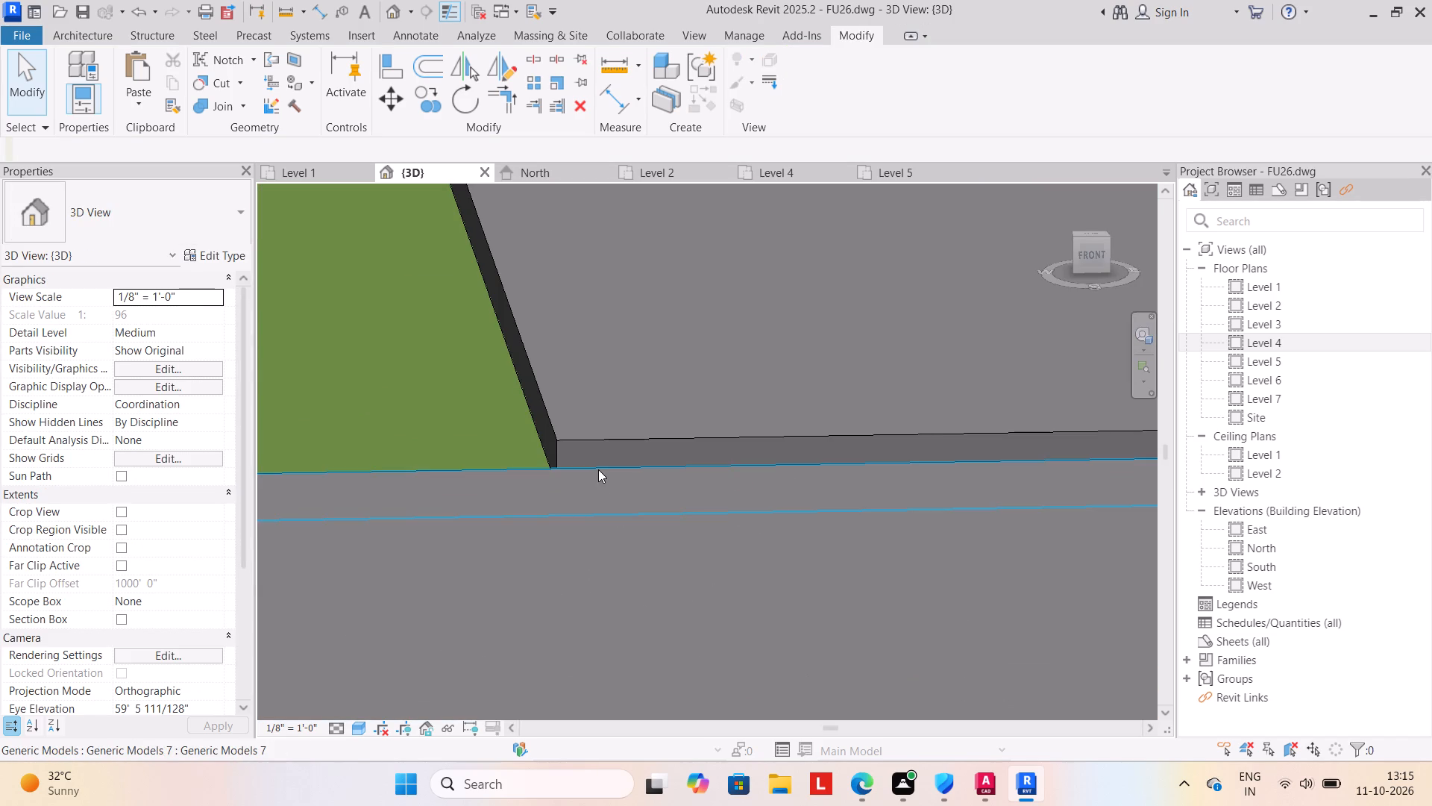
left_click(612, 442)
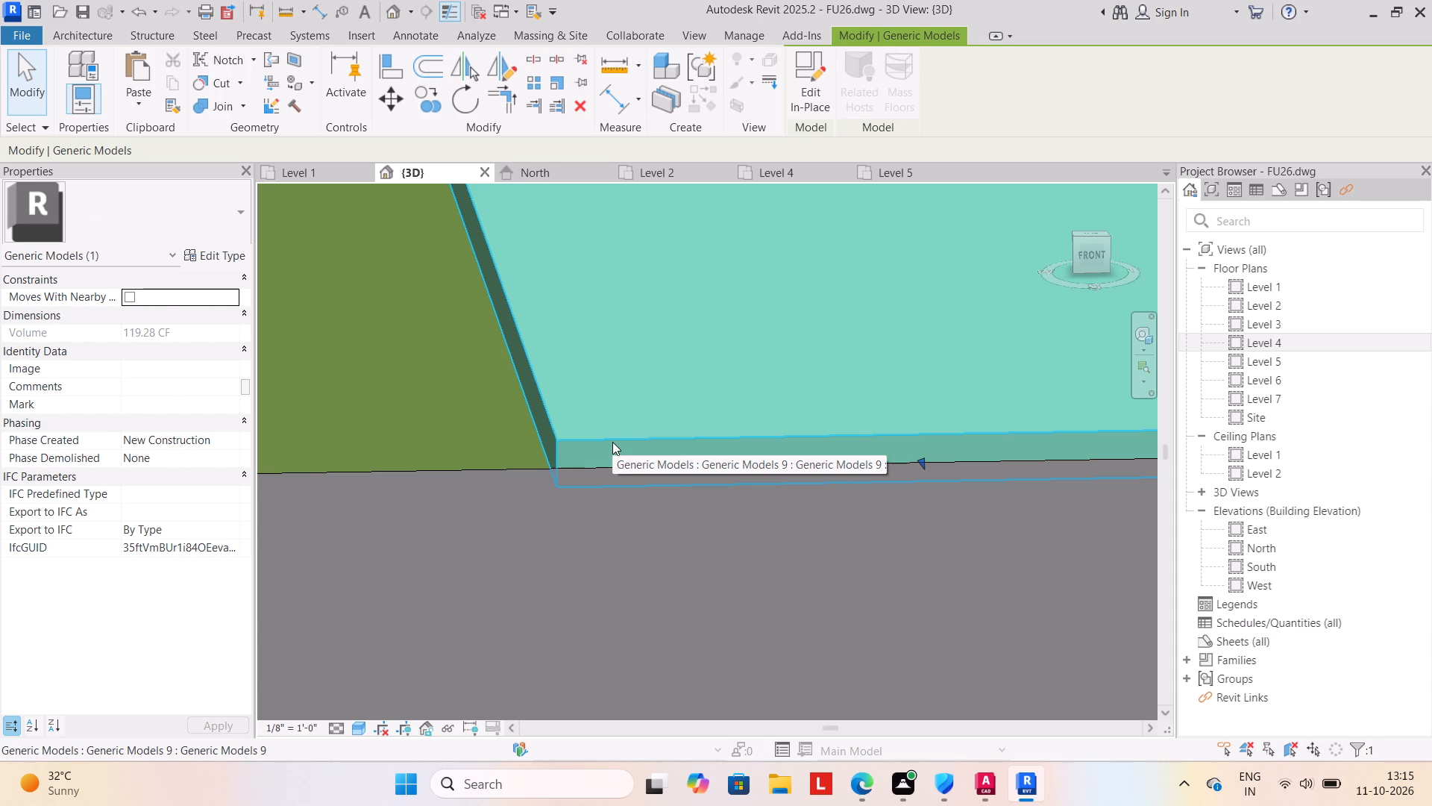
key("Down")
key("Down")
key("Down")
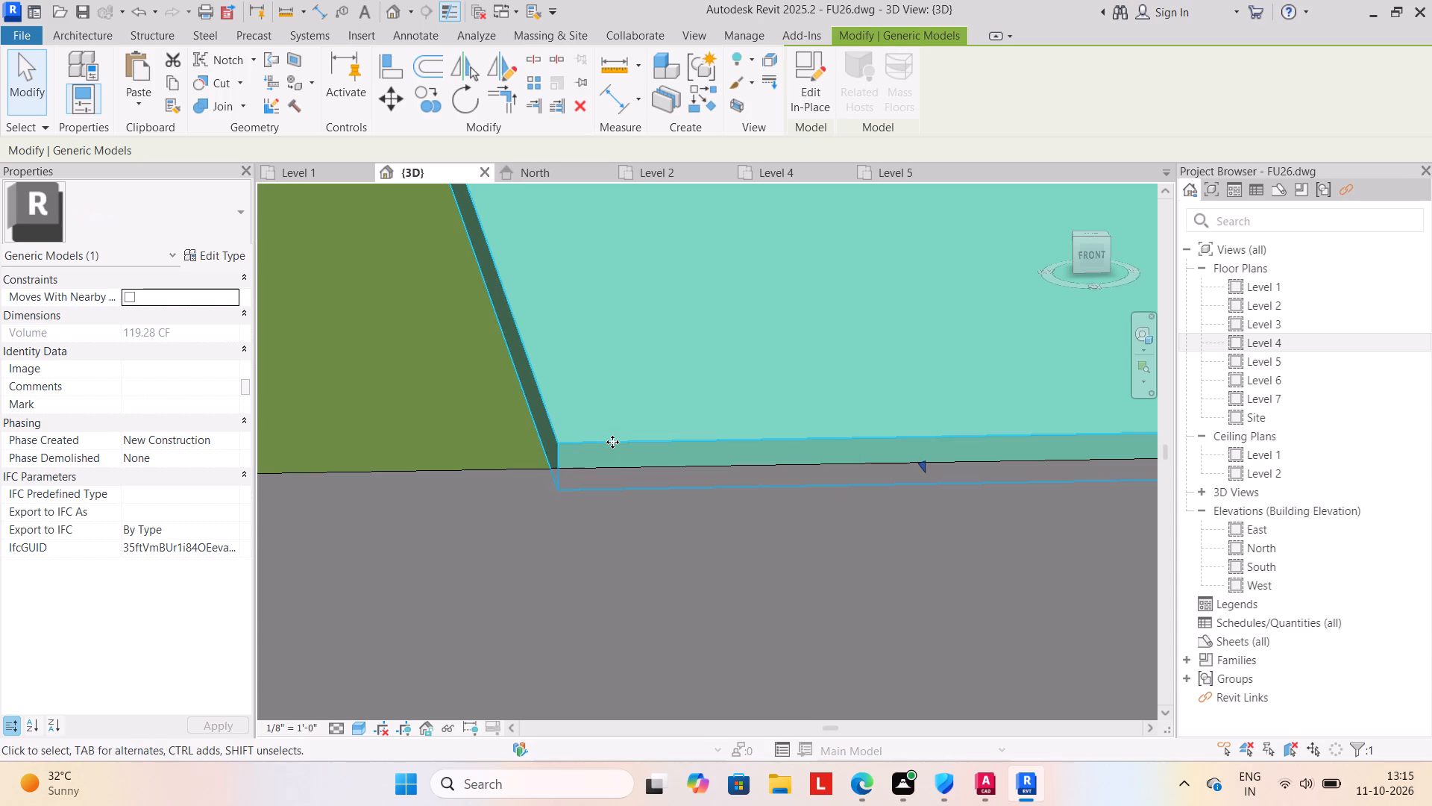
scroll(625, 387, "down", 12)
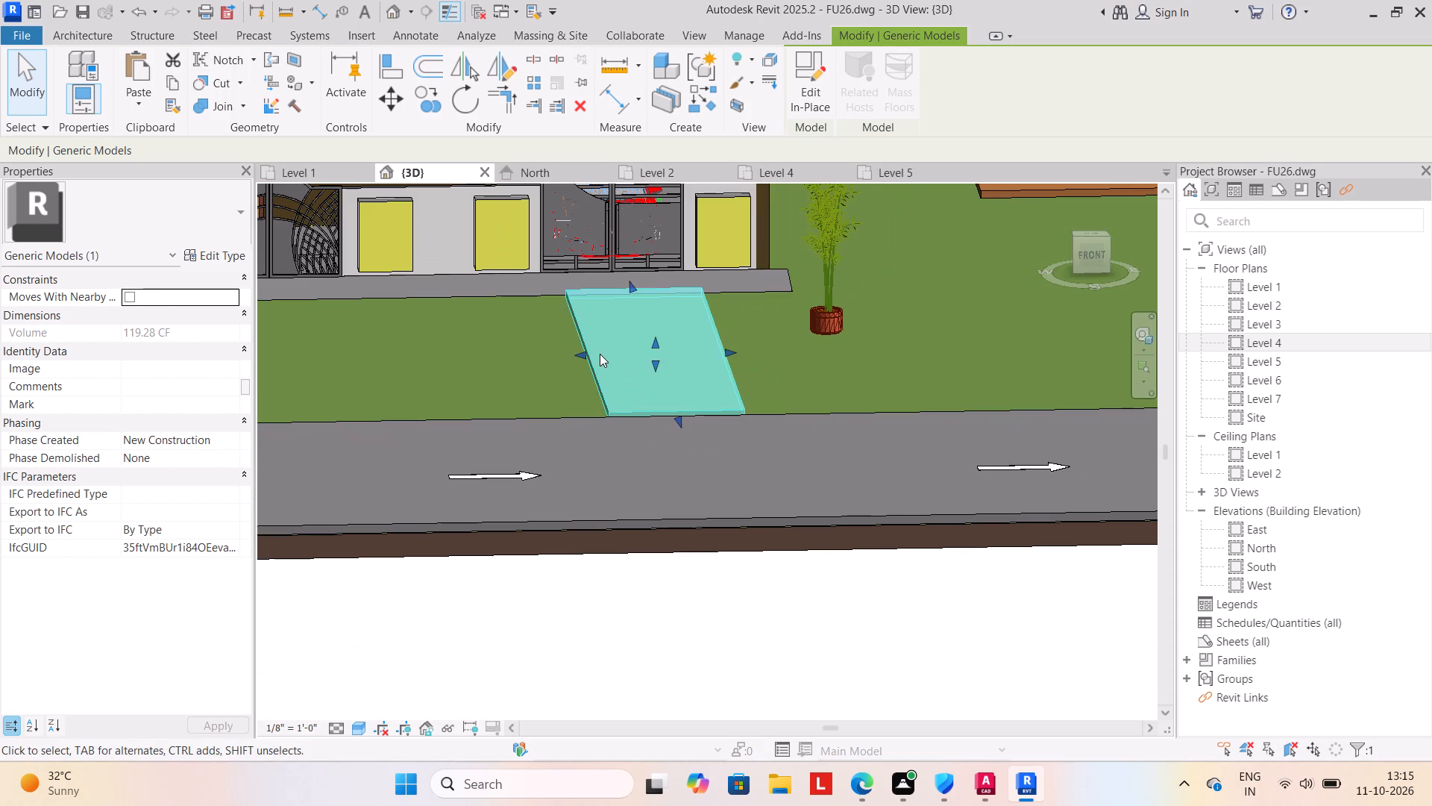
key("Escape")
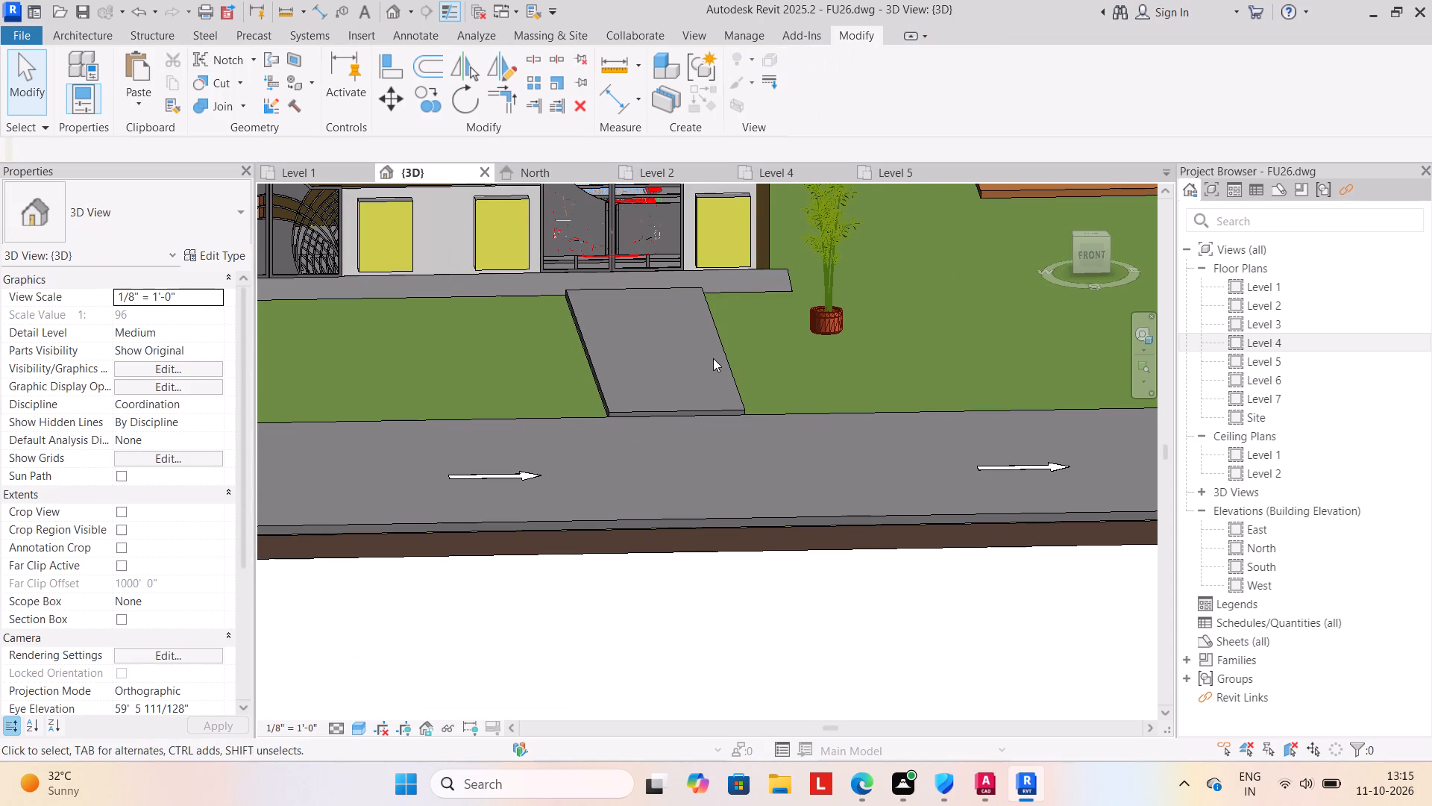
key("Escape")
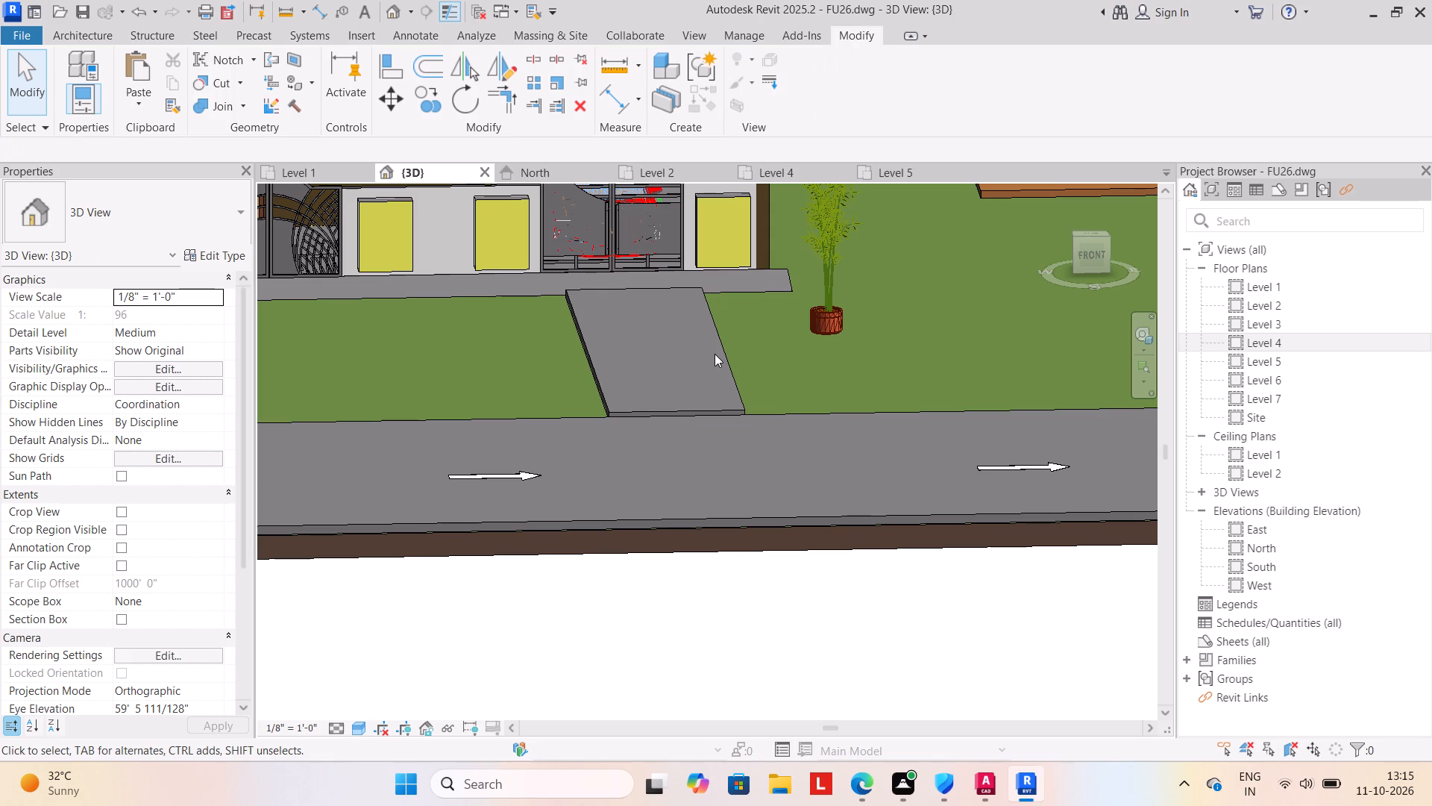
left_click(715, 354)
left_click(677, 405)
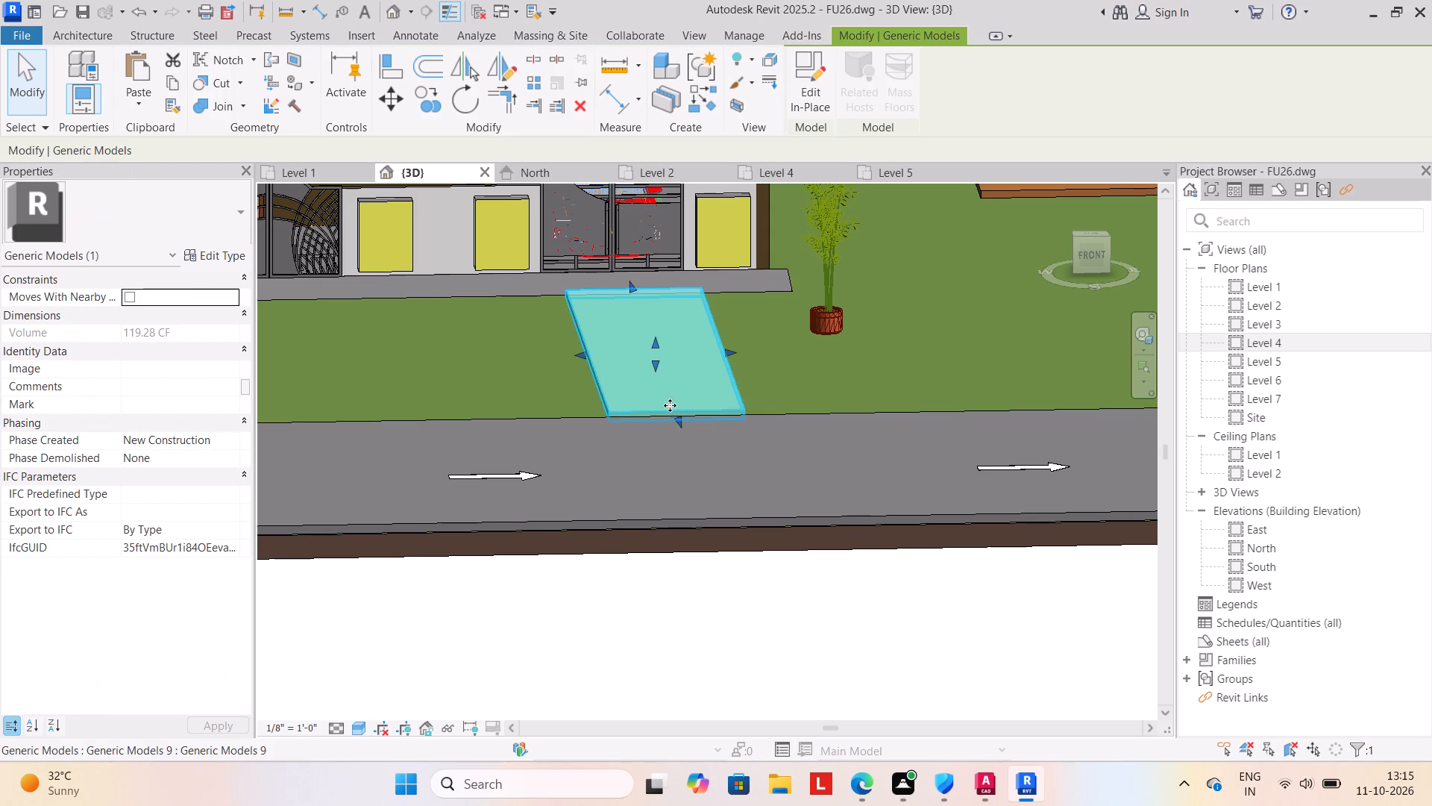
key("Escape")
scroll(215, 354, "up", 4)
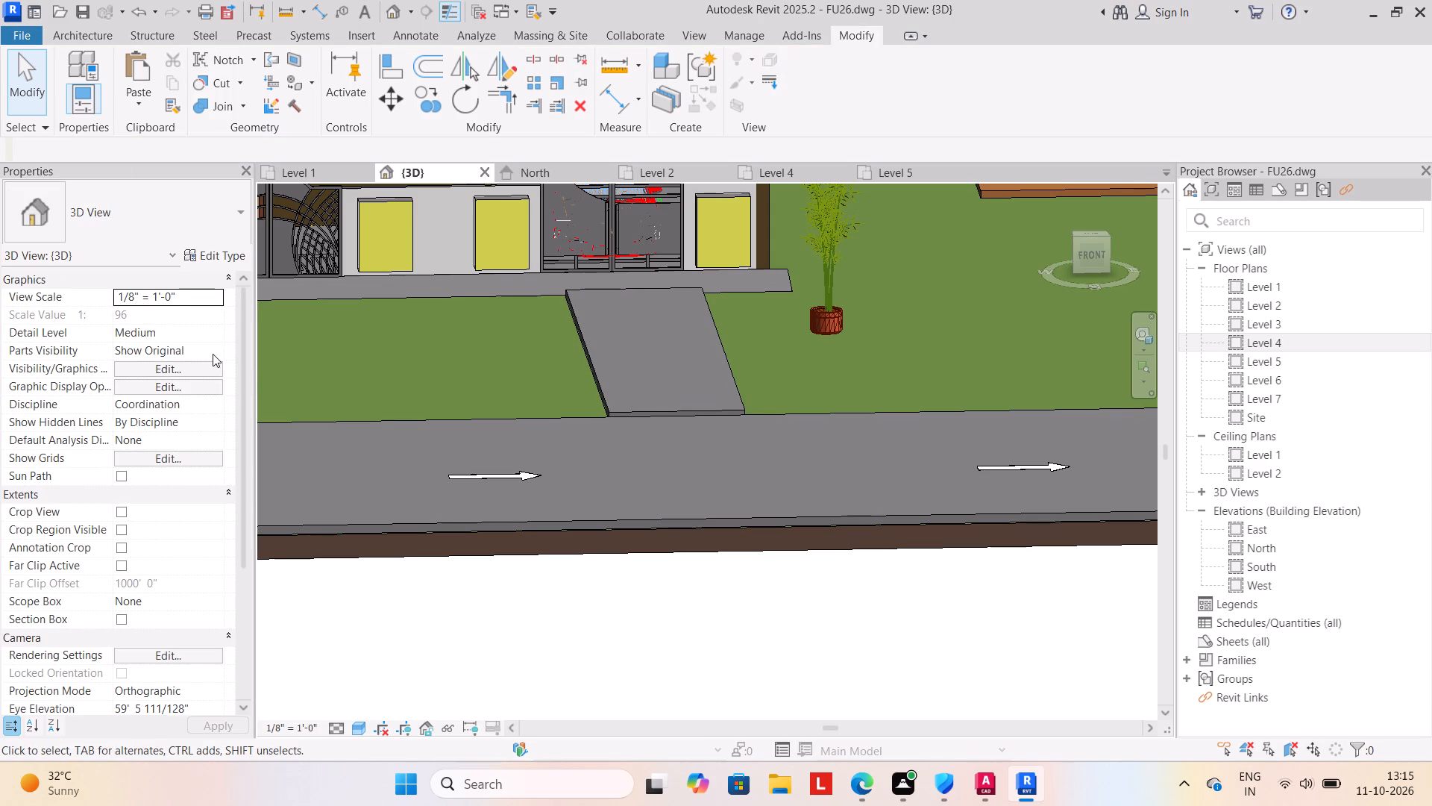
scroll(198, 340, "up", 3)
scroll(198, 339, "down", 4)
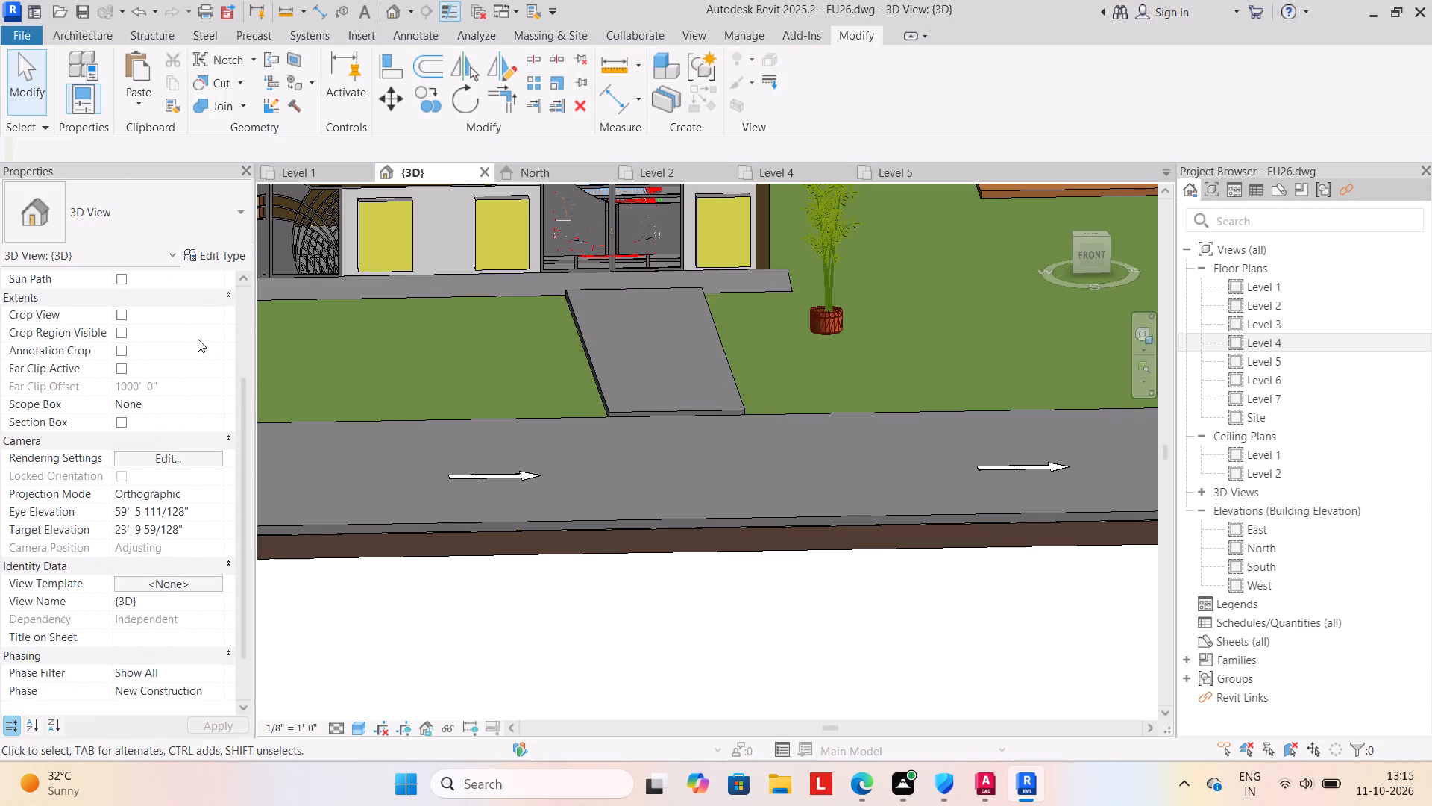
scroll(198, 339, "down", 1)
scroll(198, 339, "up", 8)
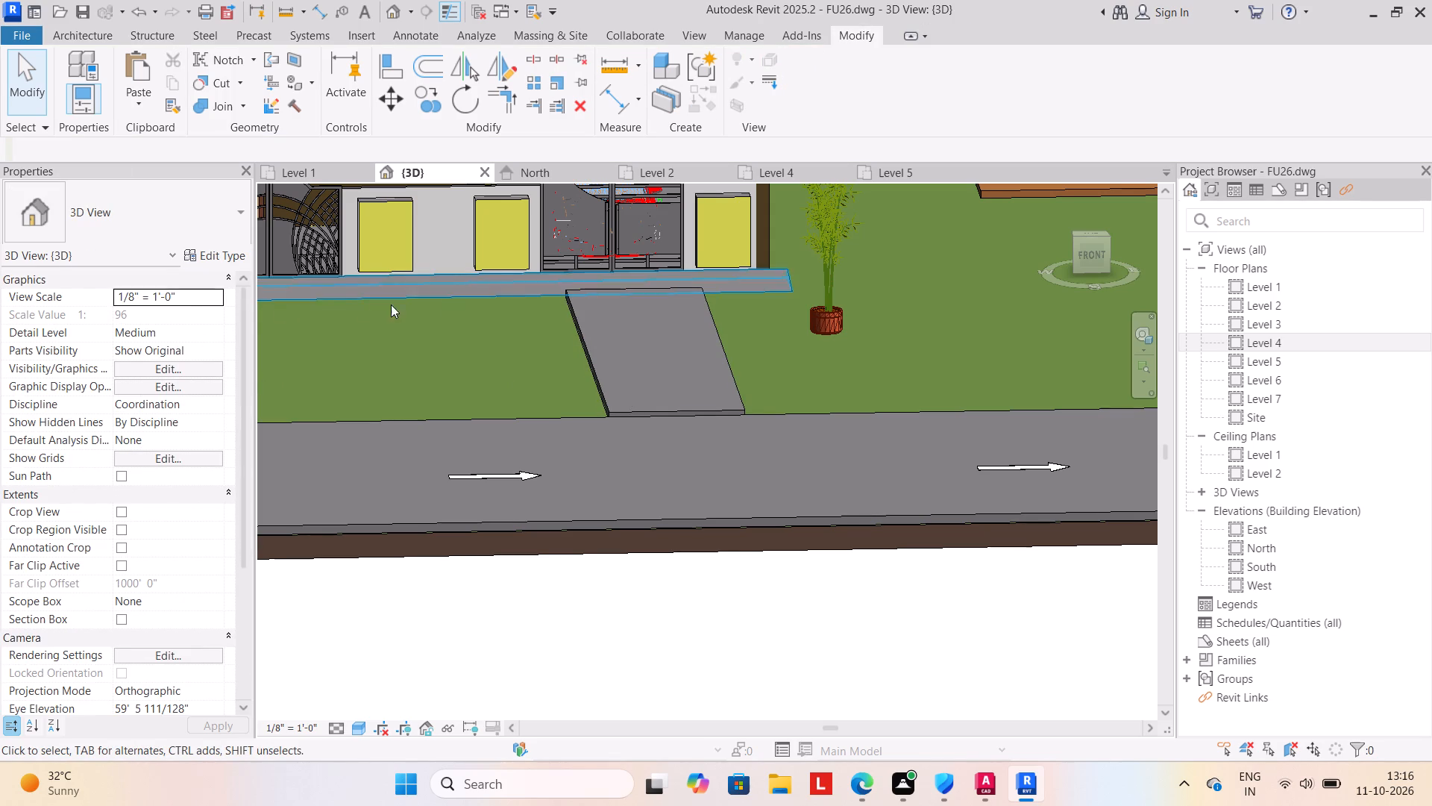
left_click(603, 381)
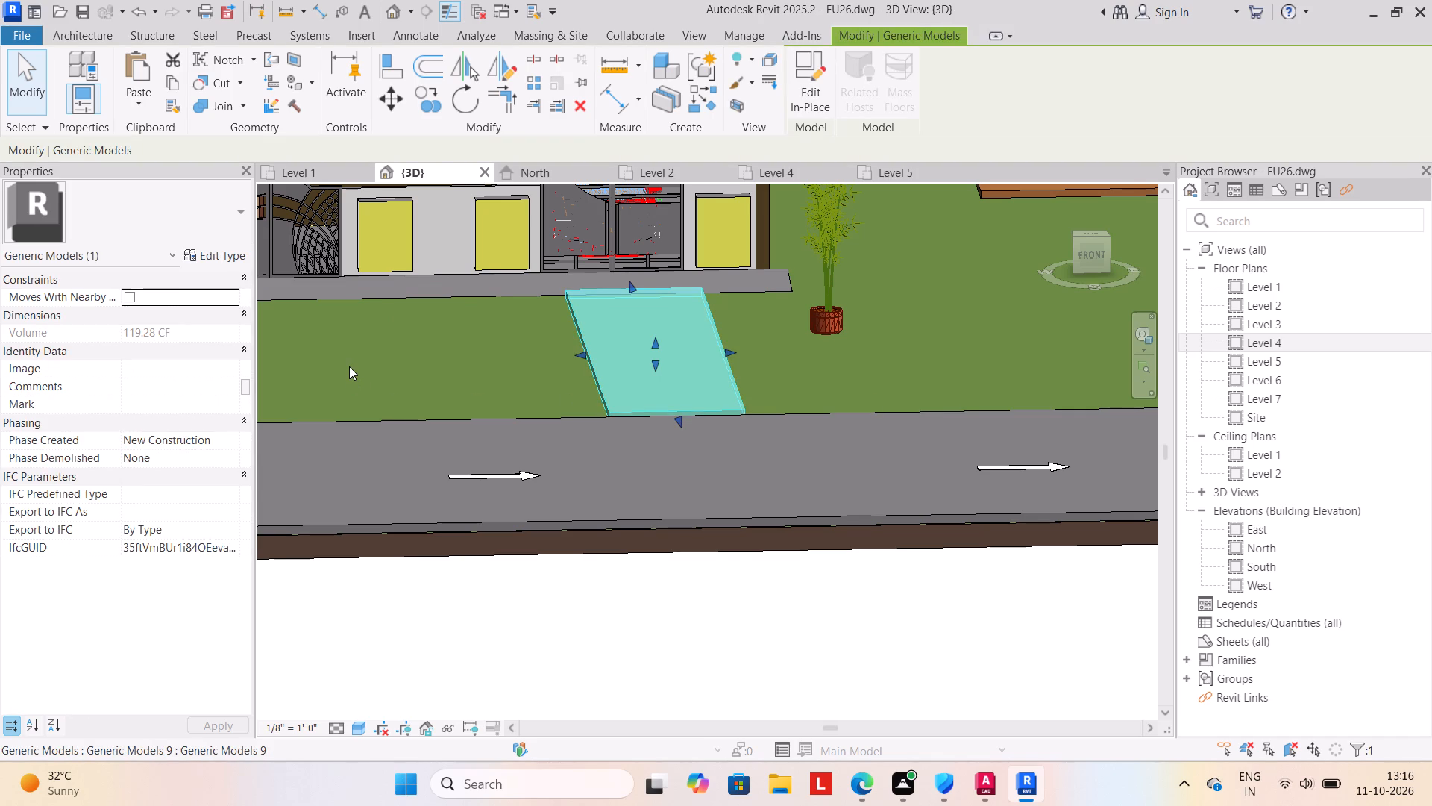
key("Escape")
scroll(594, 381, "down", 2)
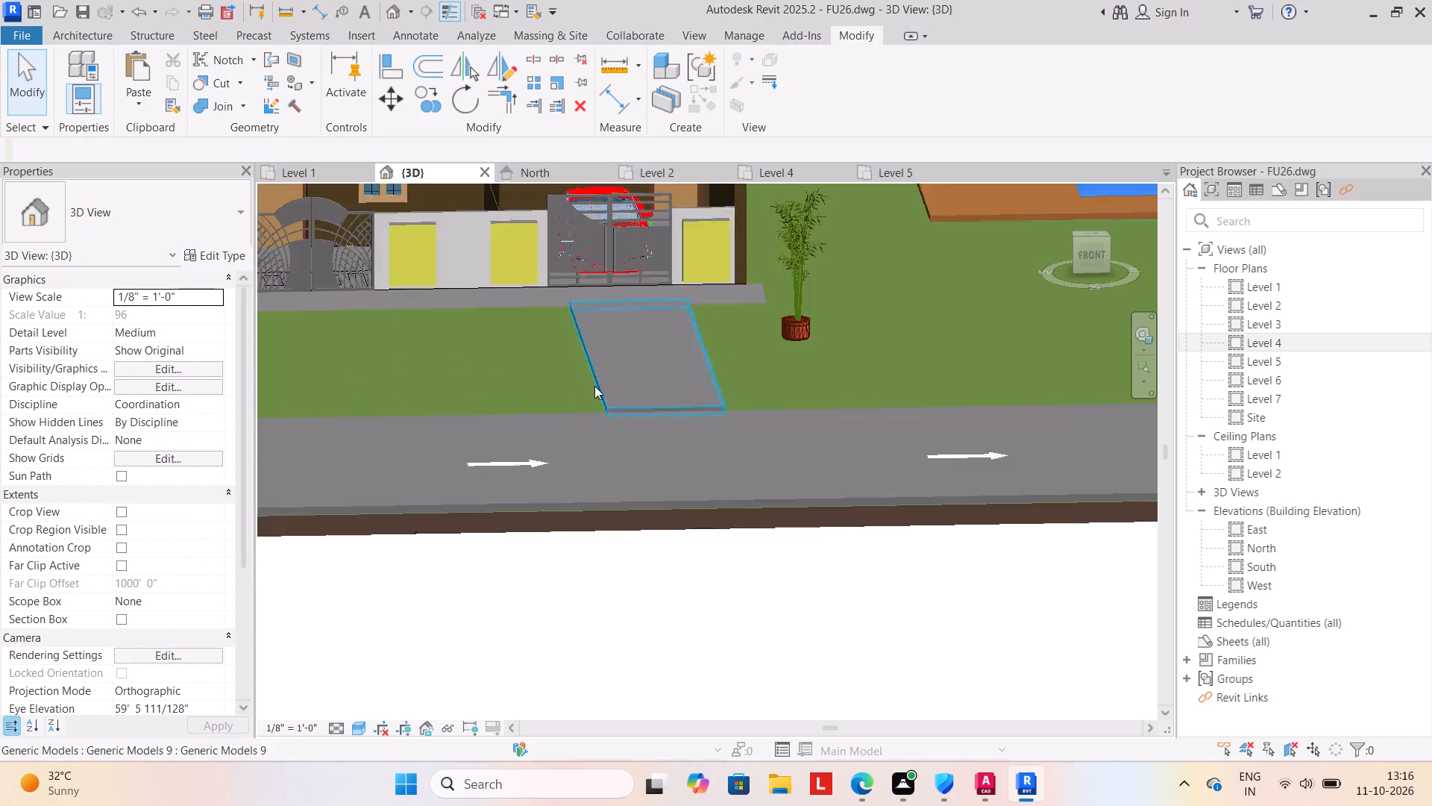
Stretch the driveway slab's road-side end with its shape handle until it meets the road edge.
middle_click_drag(632, 493, 553, 684, "shift")
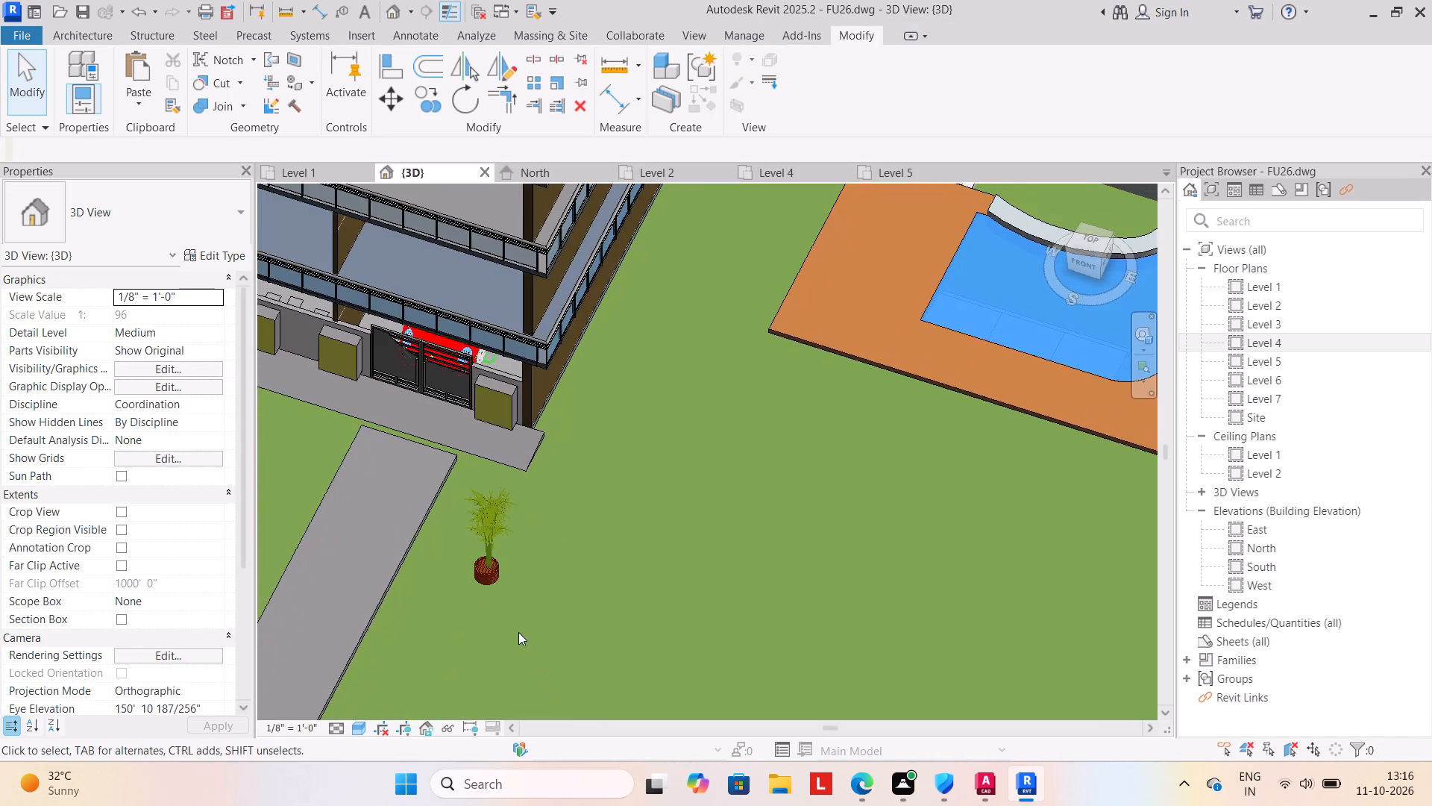
middle_click_drag(518, 631, 661, 535)
left_click(397, 649)
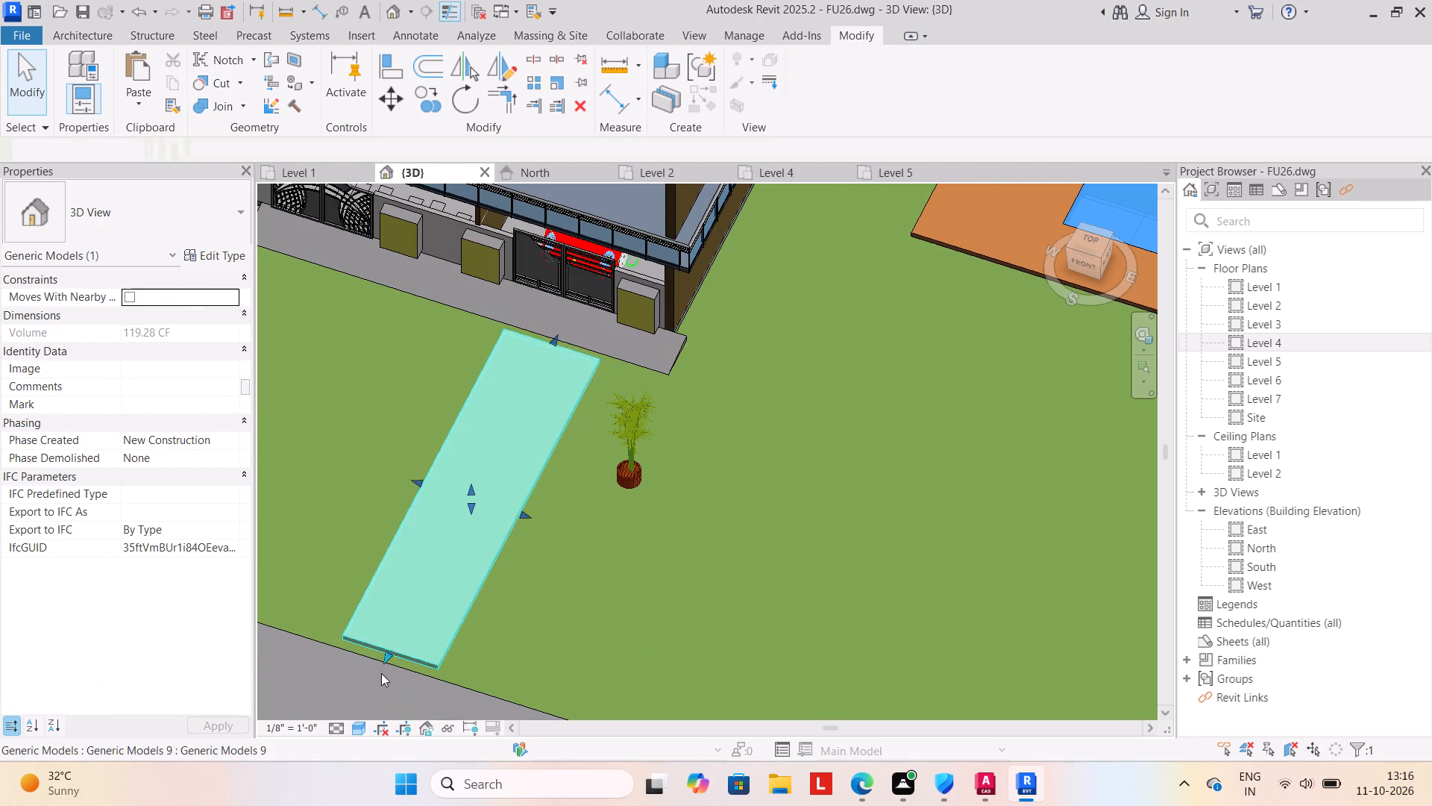
scroll(380, 674, "up", 2)
left_click_drag(394, 645, 394, 657)
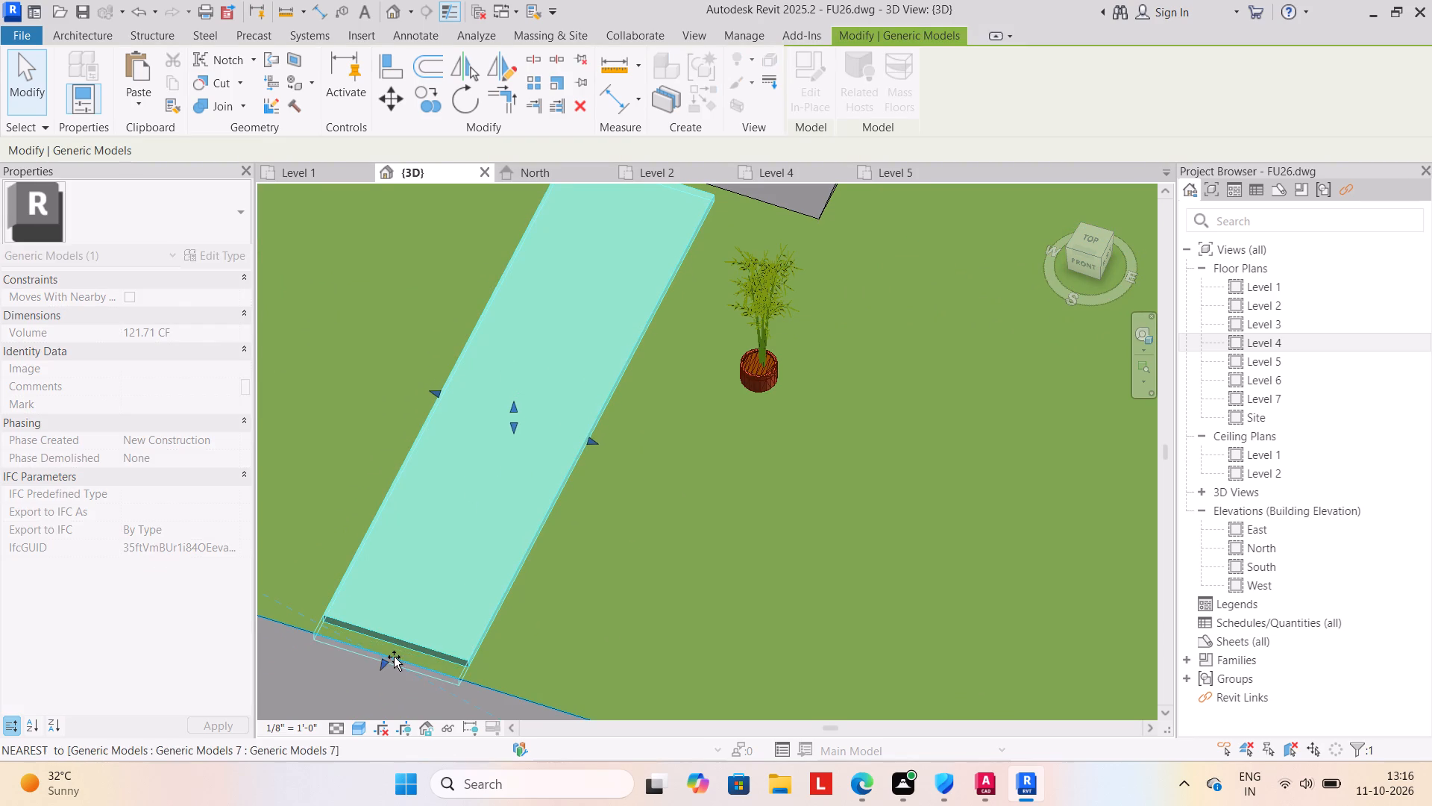
left_click_drag(394, 657, 403, 649)
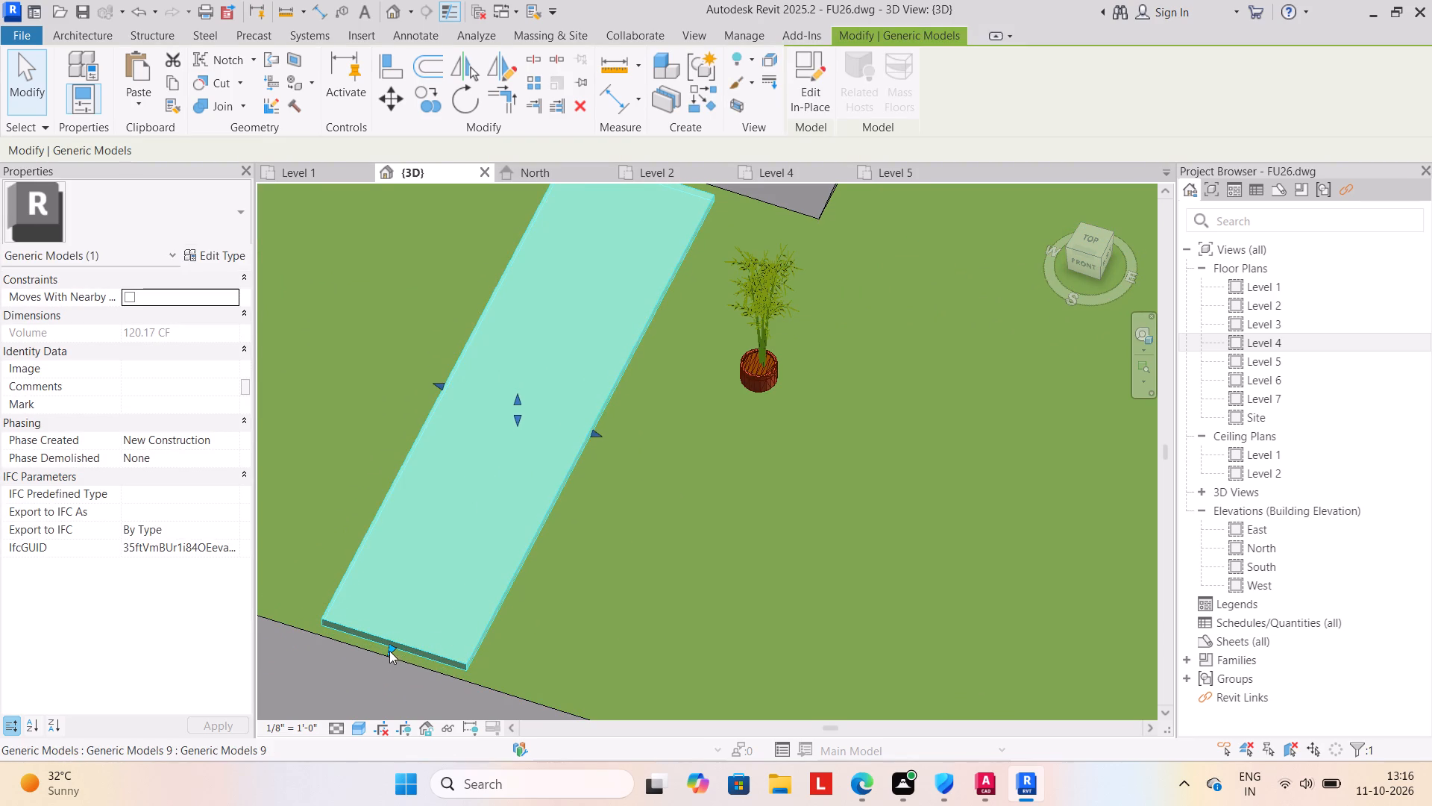
left_click(389, 651)
left_click(588, 637)
Stretch the driveway slab's gate-side end with its shape handle to meet the paving at the car gate.
scroll(589, 487, "down", 1)
middle_click_drag(571, 443, 573, 587)
left_click(632, 360)
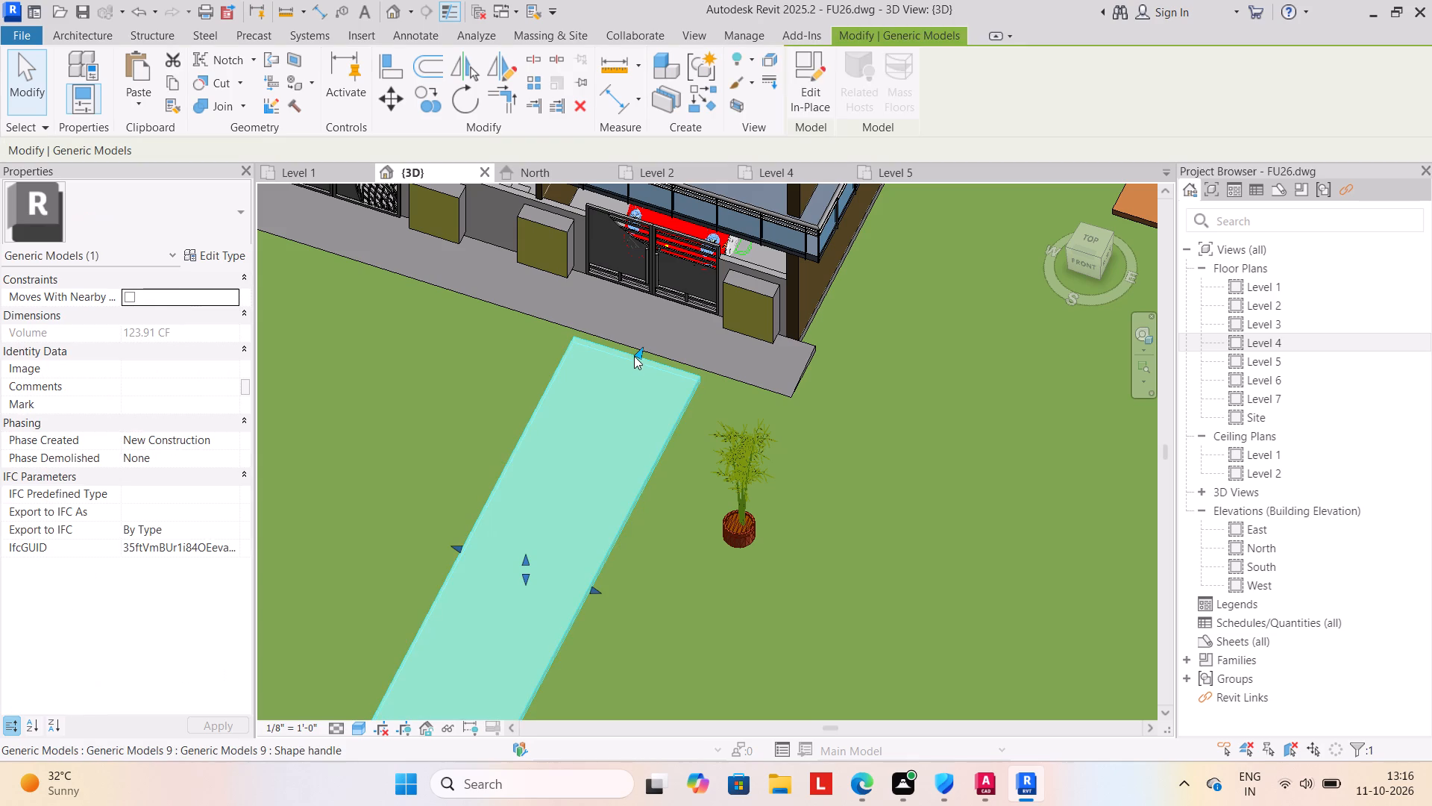
left_click(637, 351)
left_click(694, 541)
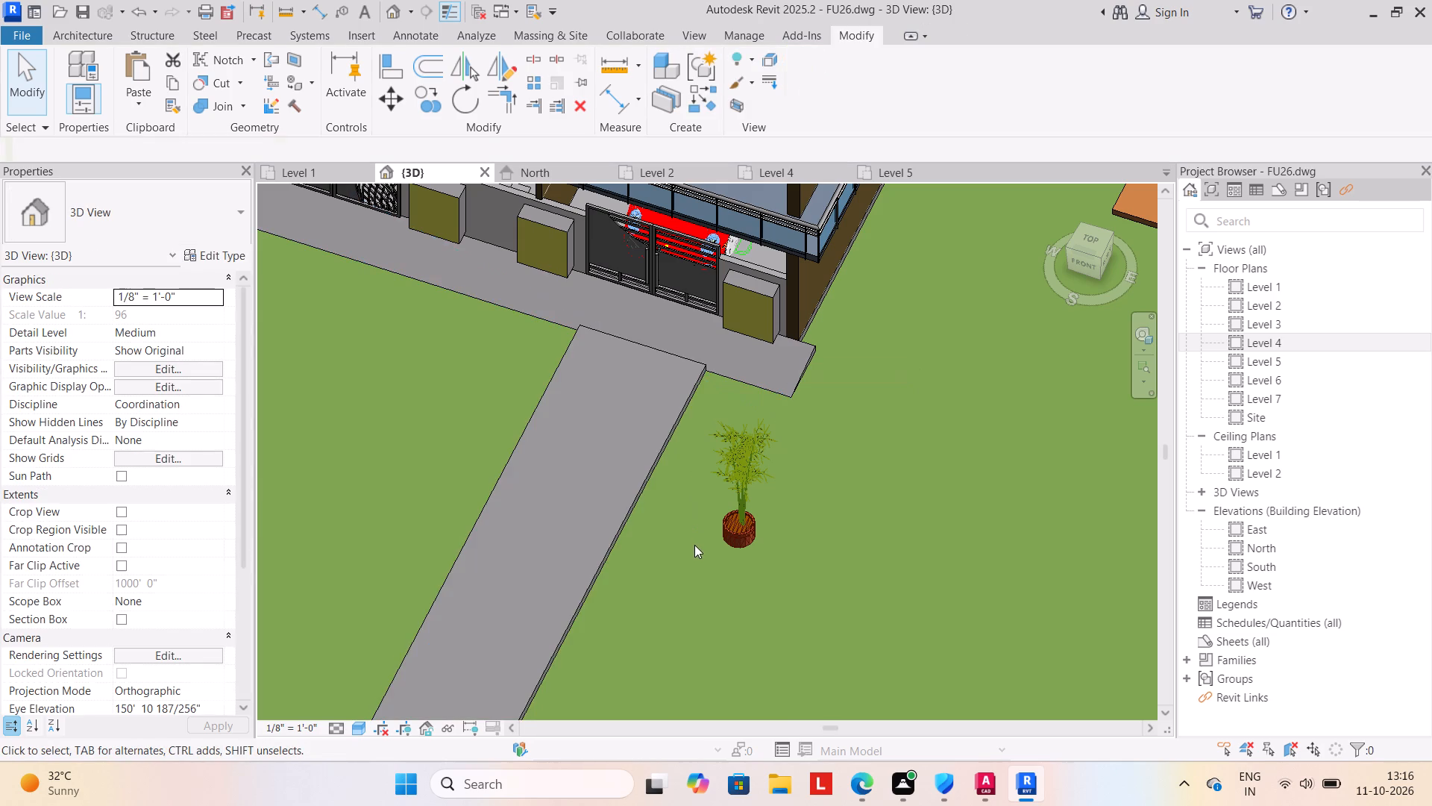
Examine the driveway slab and the whole building site from several 3D viewpoints.
scroll(694, 549, "down", 8)
middle_click_drag(691, 552, 661, 425)
scroll(665, 436, "up", 1)
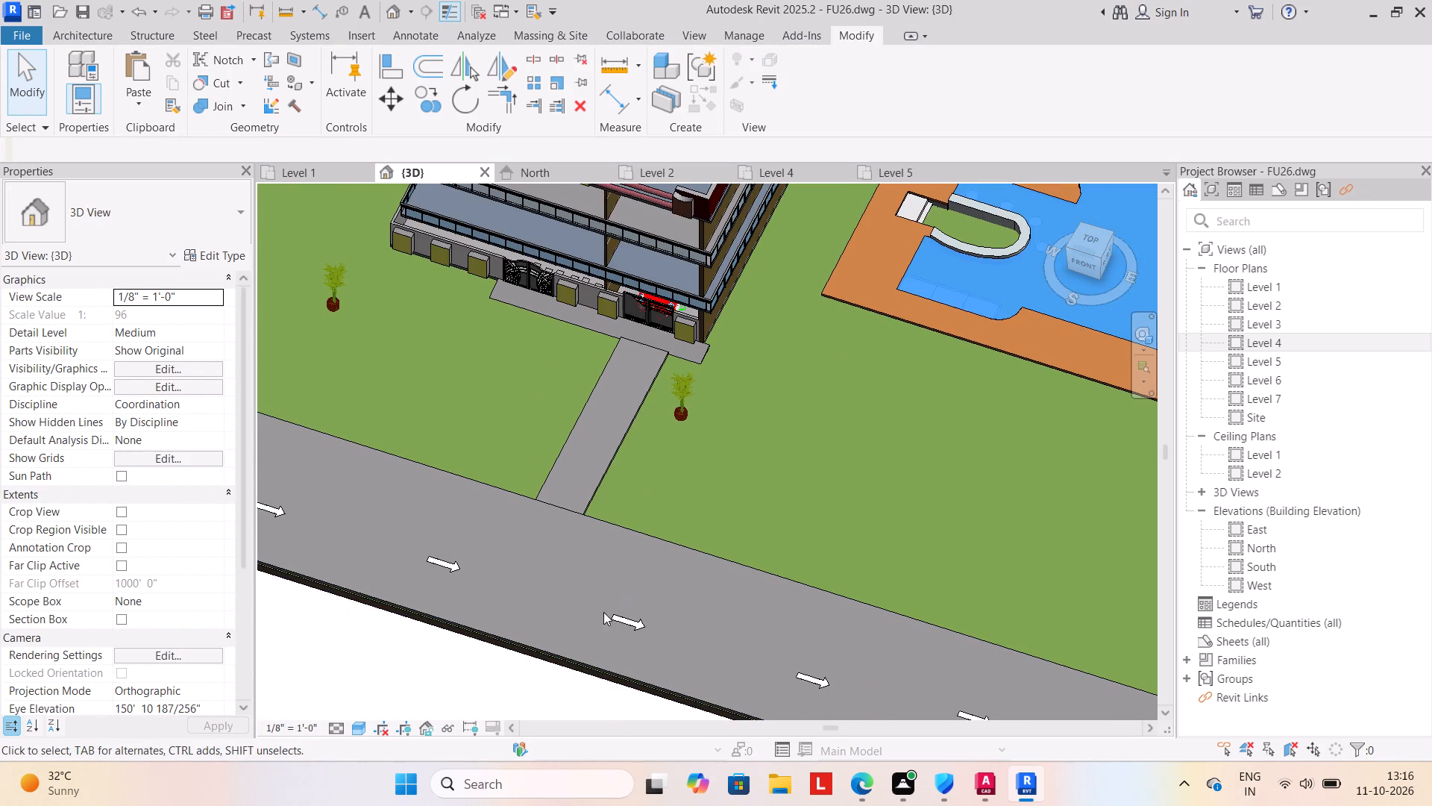
middle_click_drag(594, 620, 694, 534, "shift")
scroll(691, 519, "down", 1)
middle_click_drag(691, 519, 638, 503)
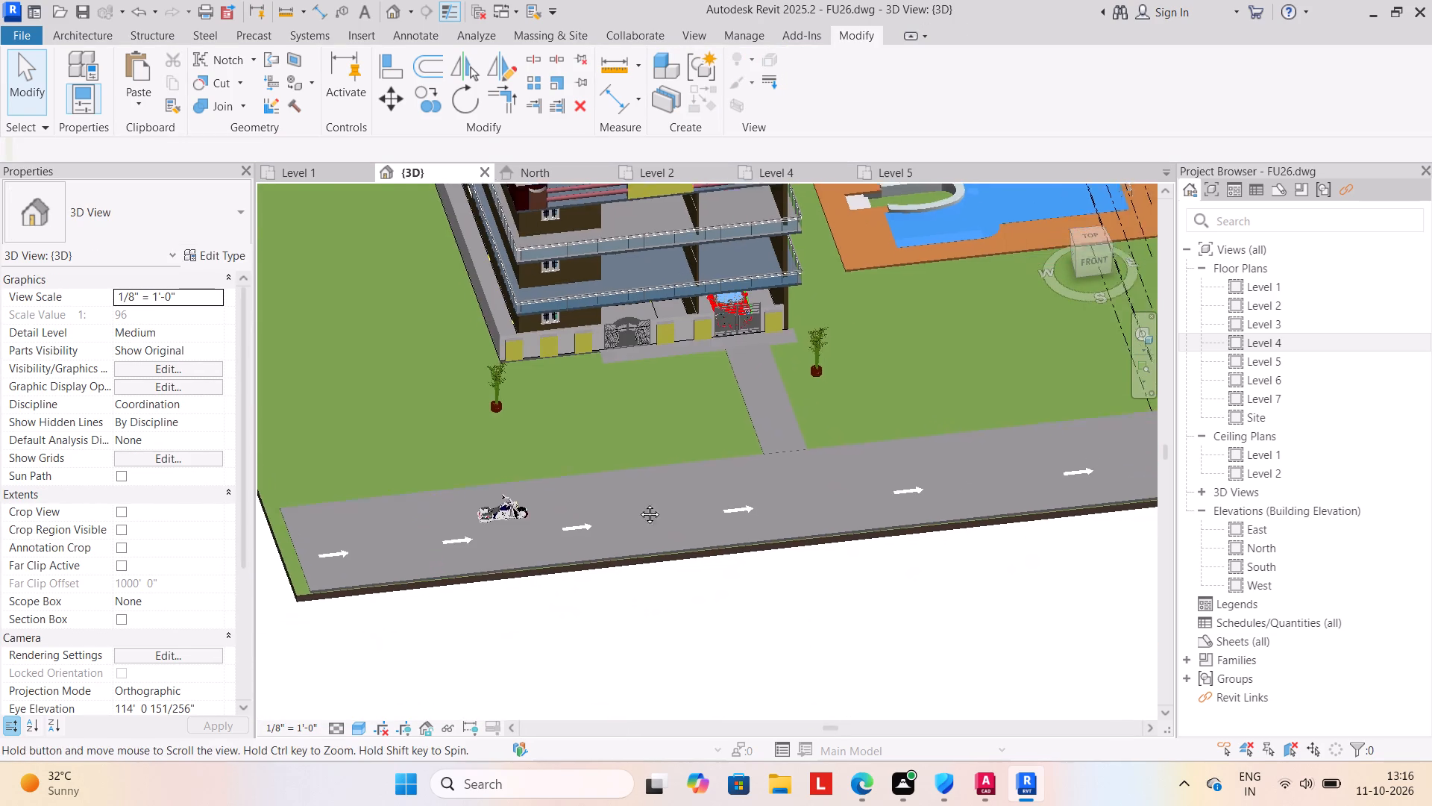
middle_click_drag(638, 503, 567, 499)
scroll(562, 496, "down", 4)
middle_click_drag(670, 584, 666, 536, "shift")
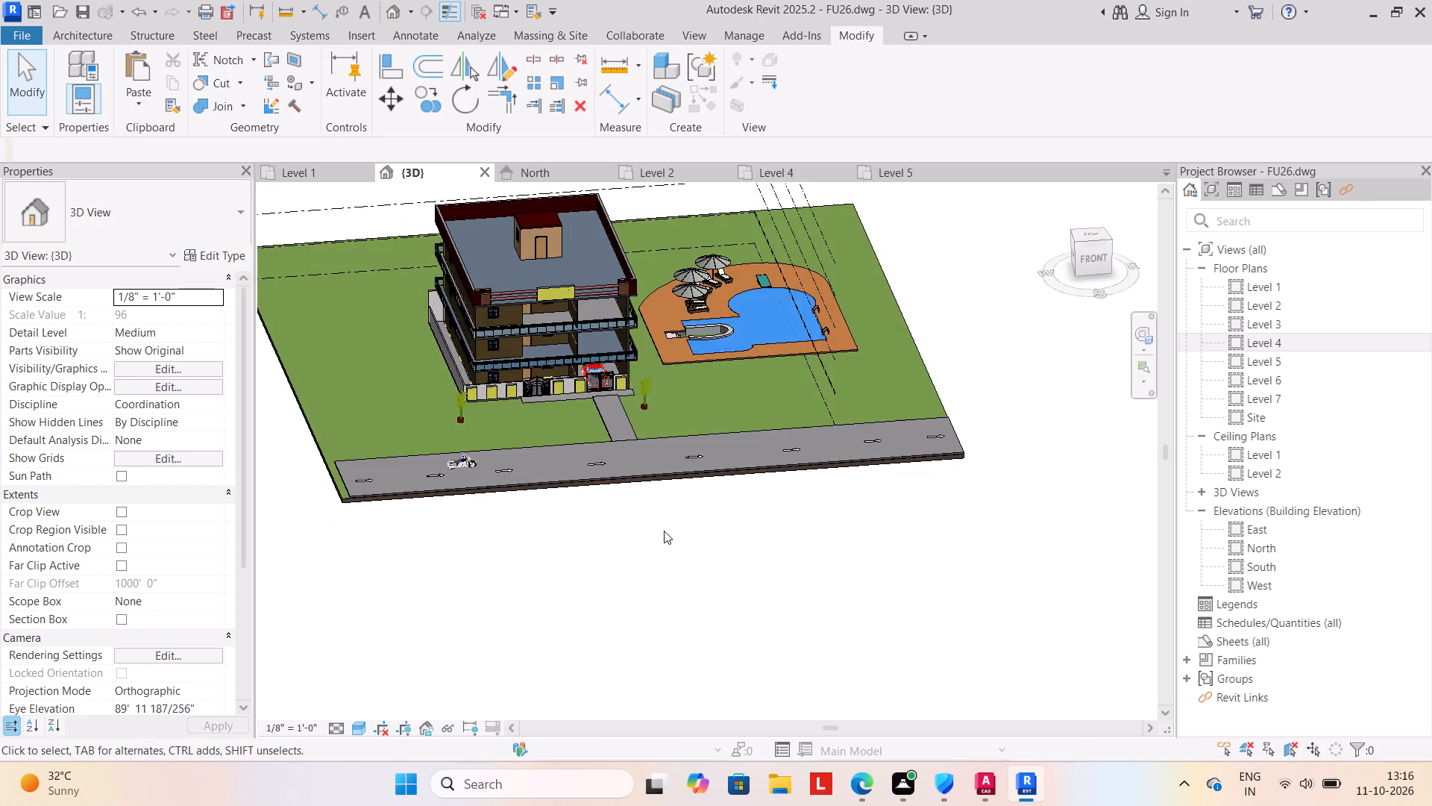
scroll(664, 531, "down", 1)
middle_click_drag(663, 531, 665, 586)
middle_click_drag(668, 596, 662, 534, "shift")
scroll(669, 596, "up", 1, "shift")
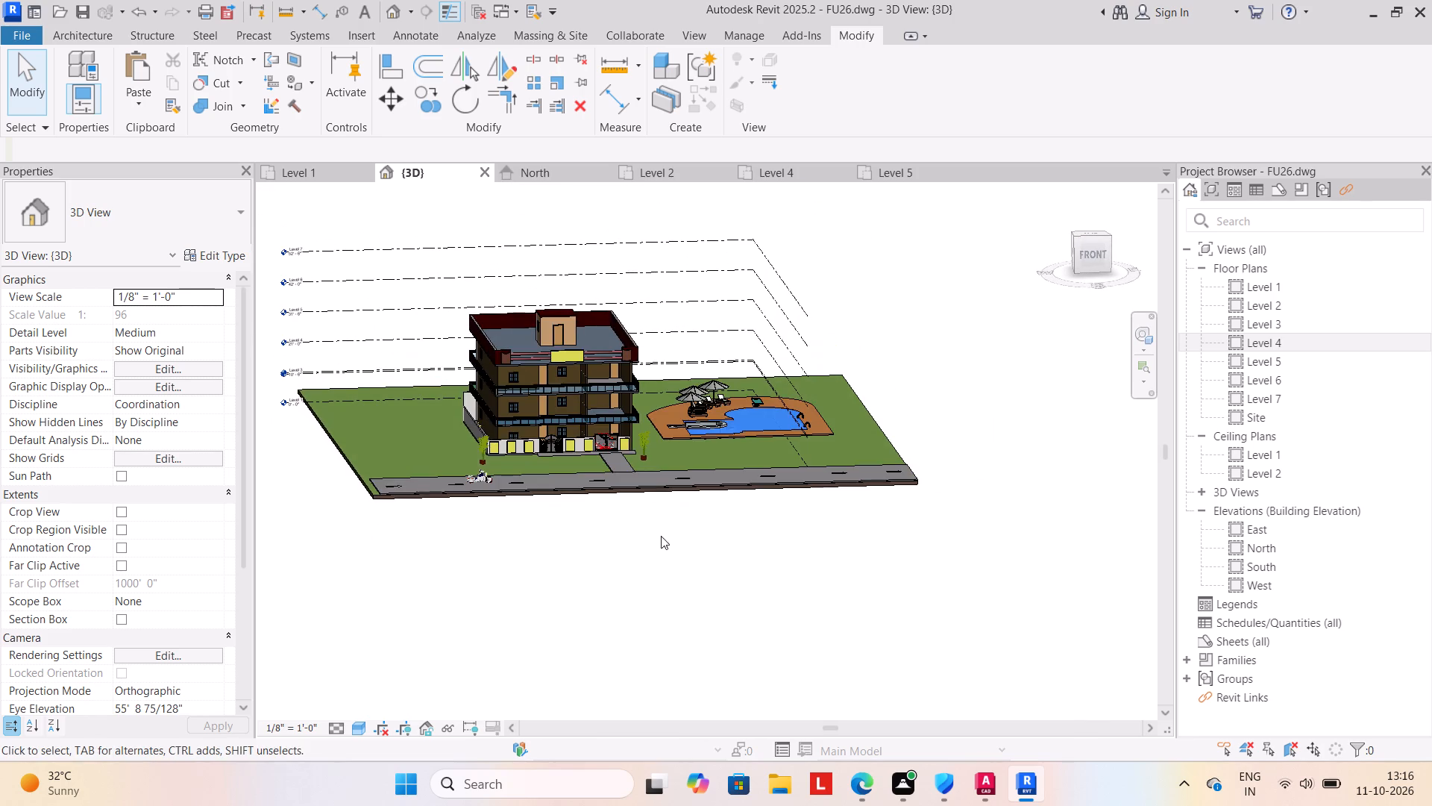
middle_click_drag(660, 536, 671, 589)
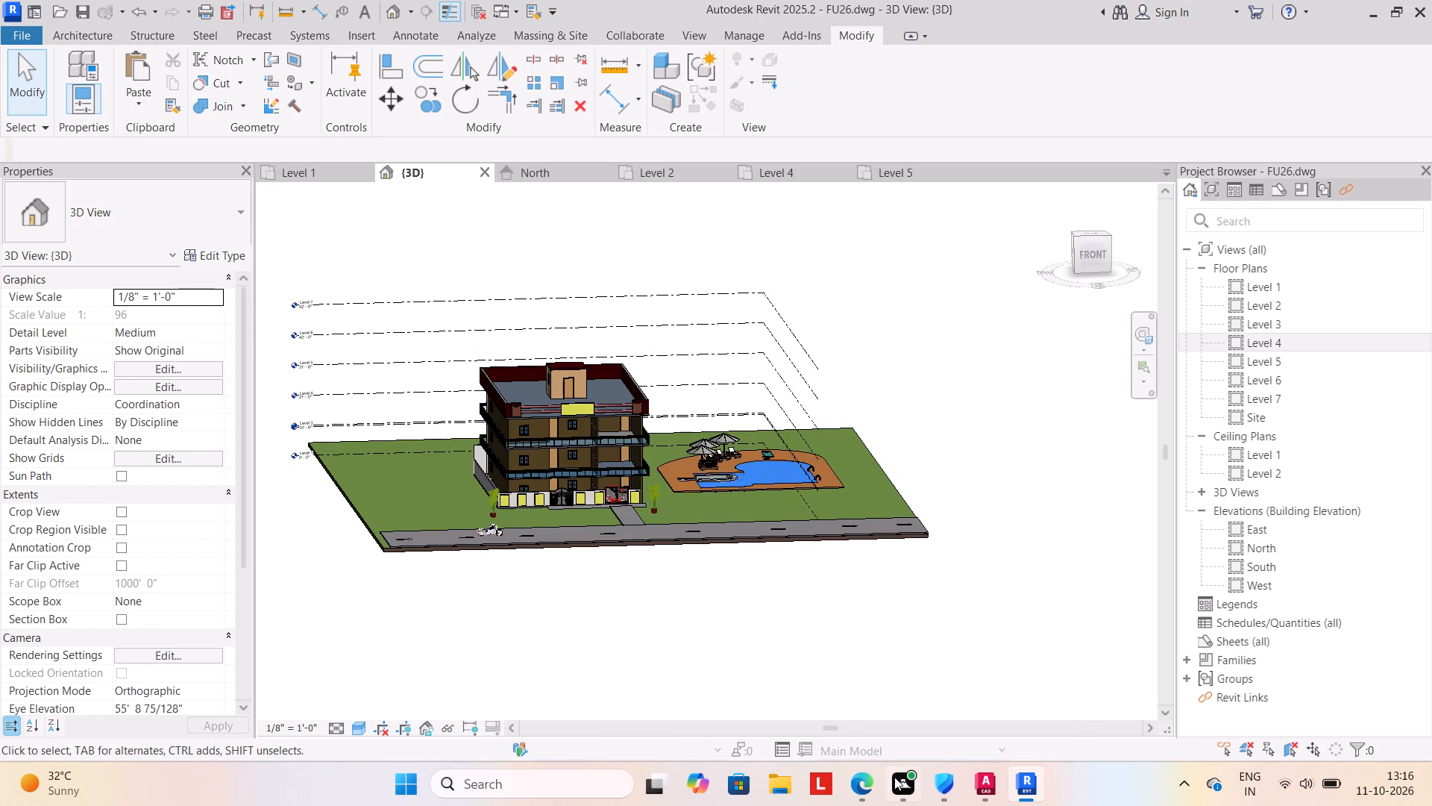
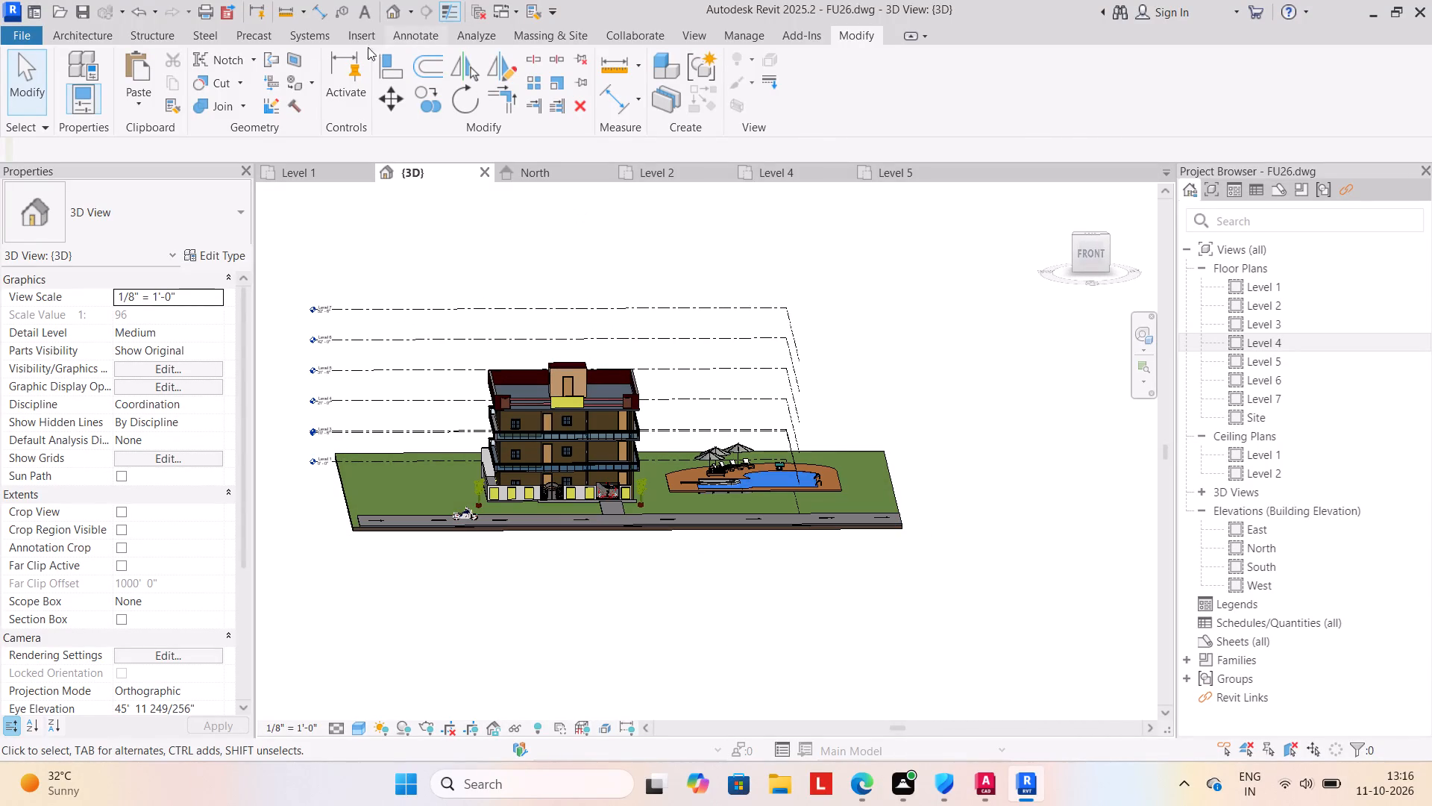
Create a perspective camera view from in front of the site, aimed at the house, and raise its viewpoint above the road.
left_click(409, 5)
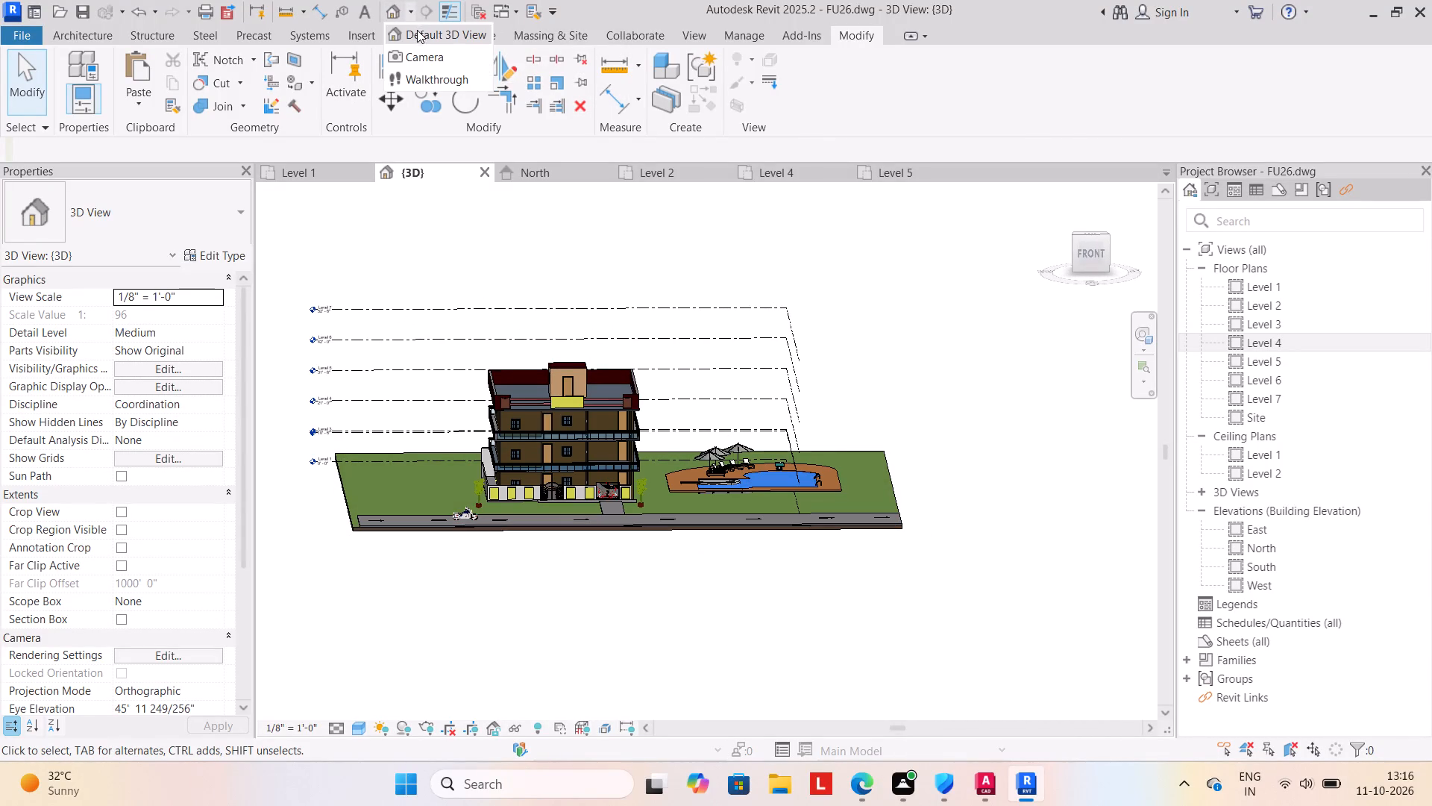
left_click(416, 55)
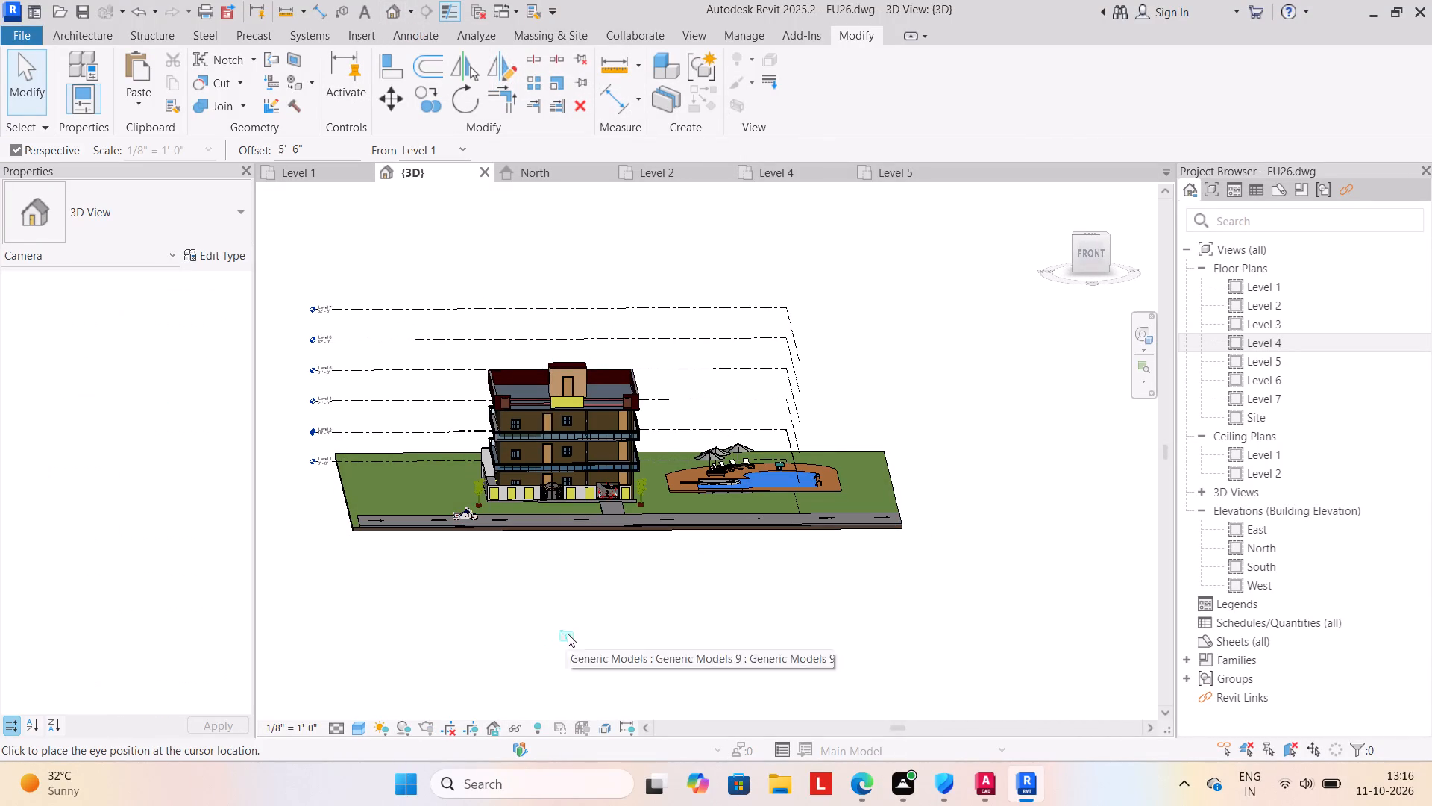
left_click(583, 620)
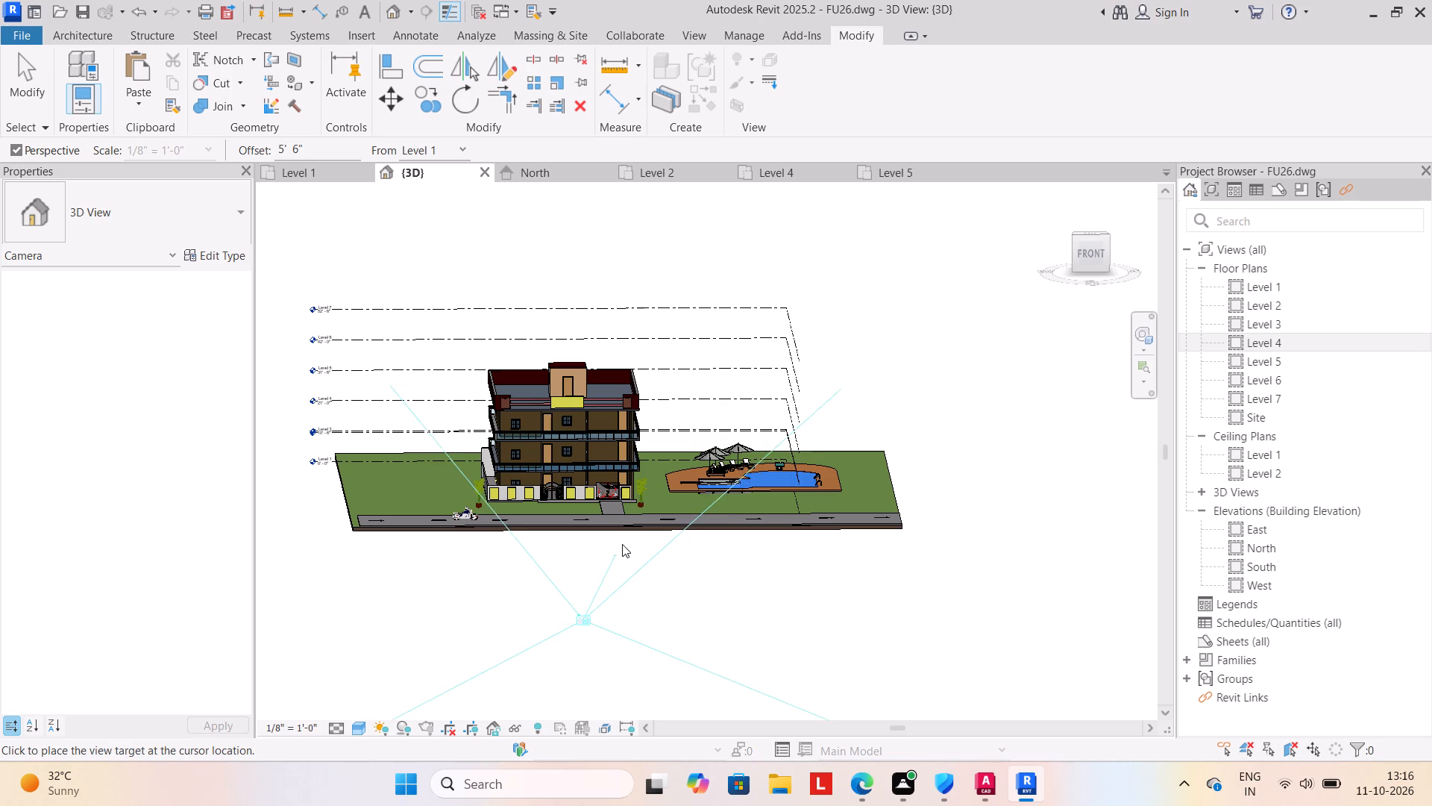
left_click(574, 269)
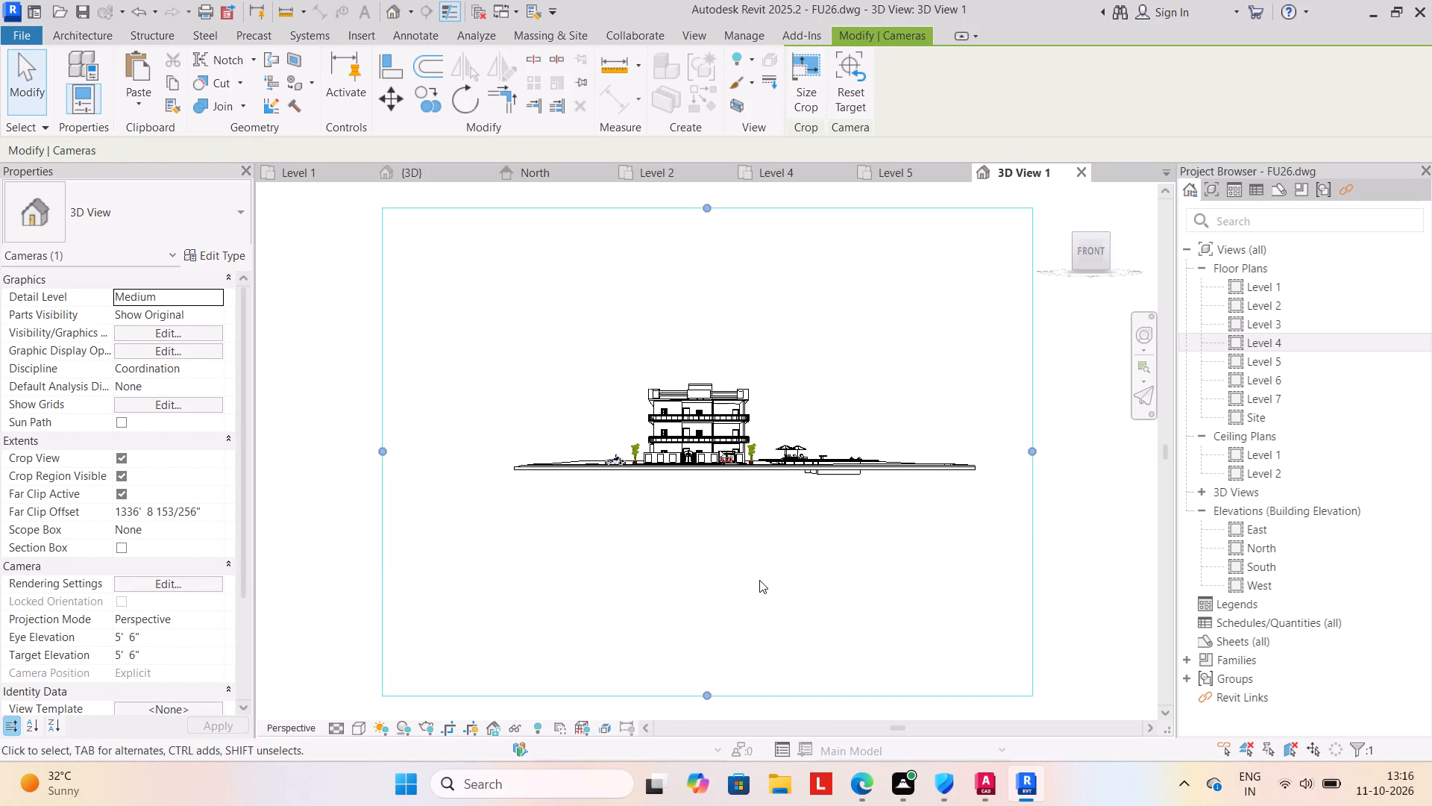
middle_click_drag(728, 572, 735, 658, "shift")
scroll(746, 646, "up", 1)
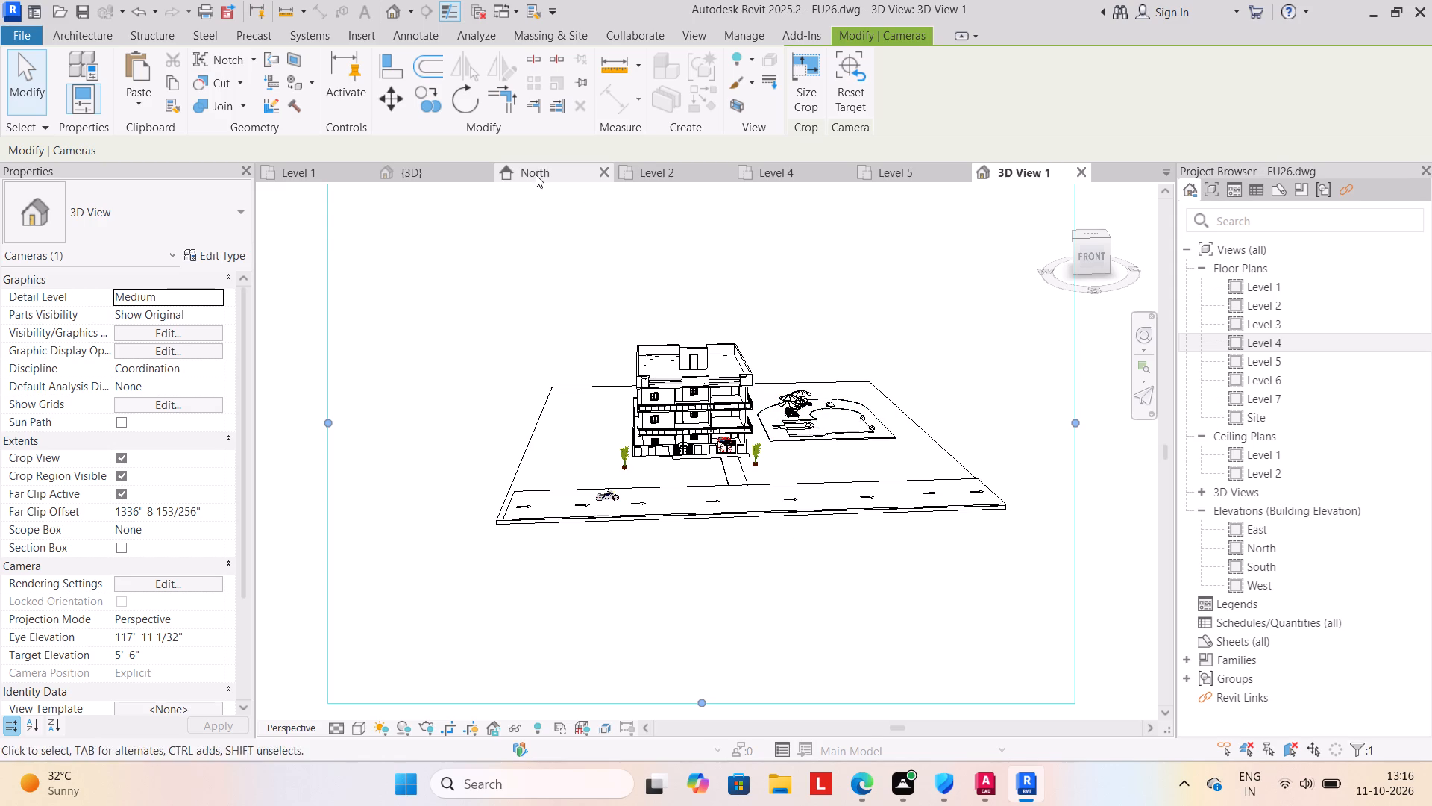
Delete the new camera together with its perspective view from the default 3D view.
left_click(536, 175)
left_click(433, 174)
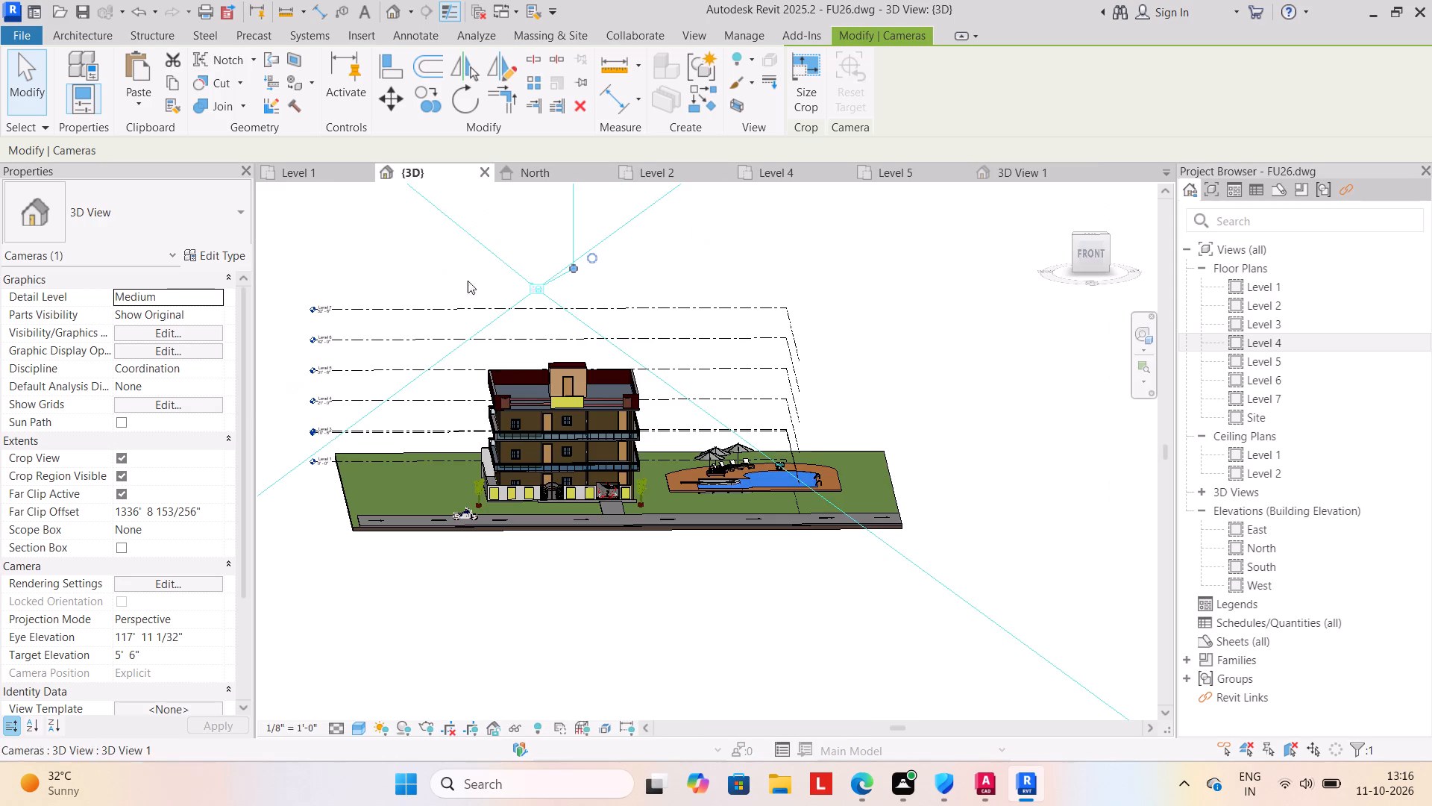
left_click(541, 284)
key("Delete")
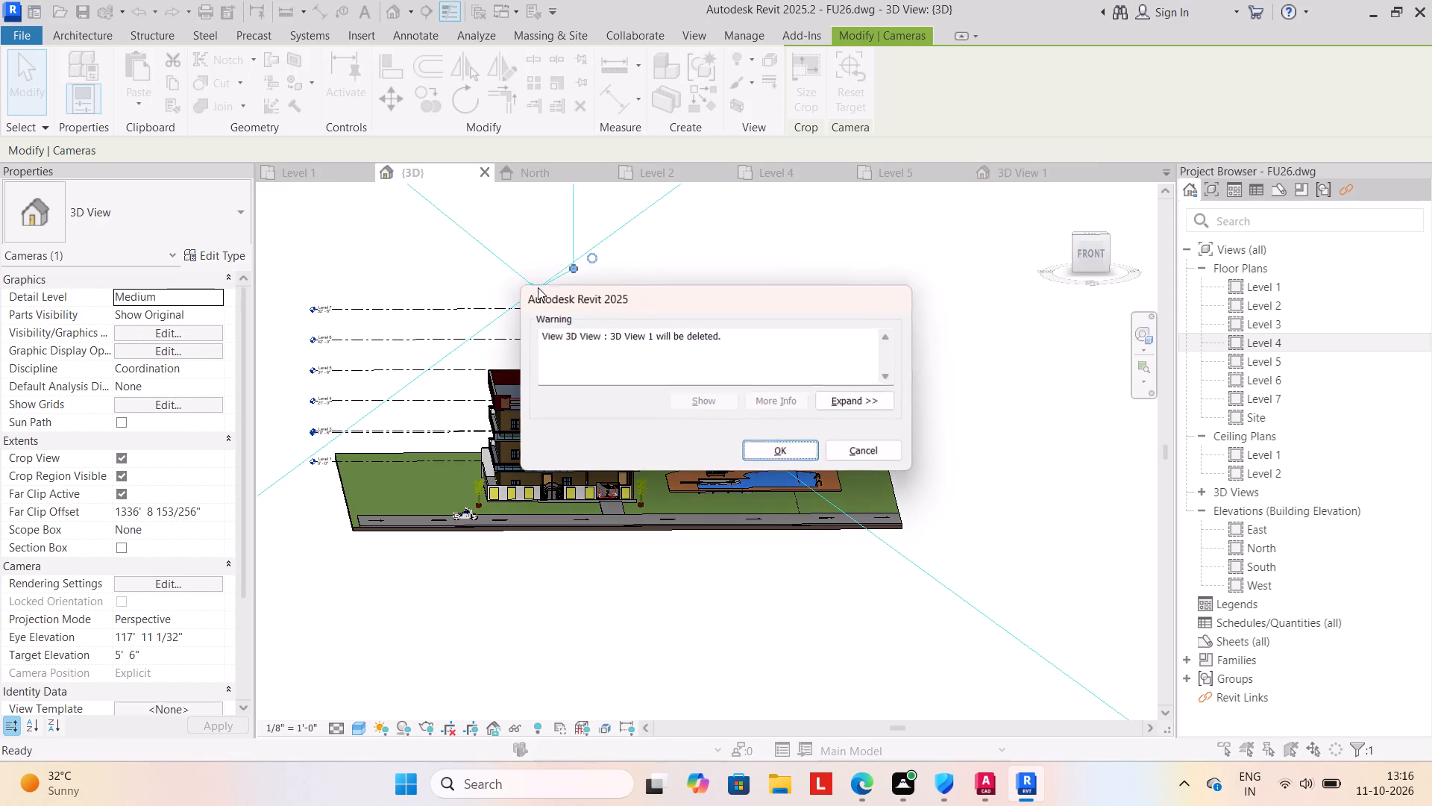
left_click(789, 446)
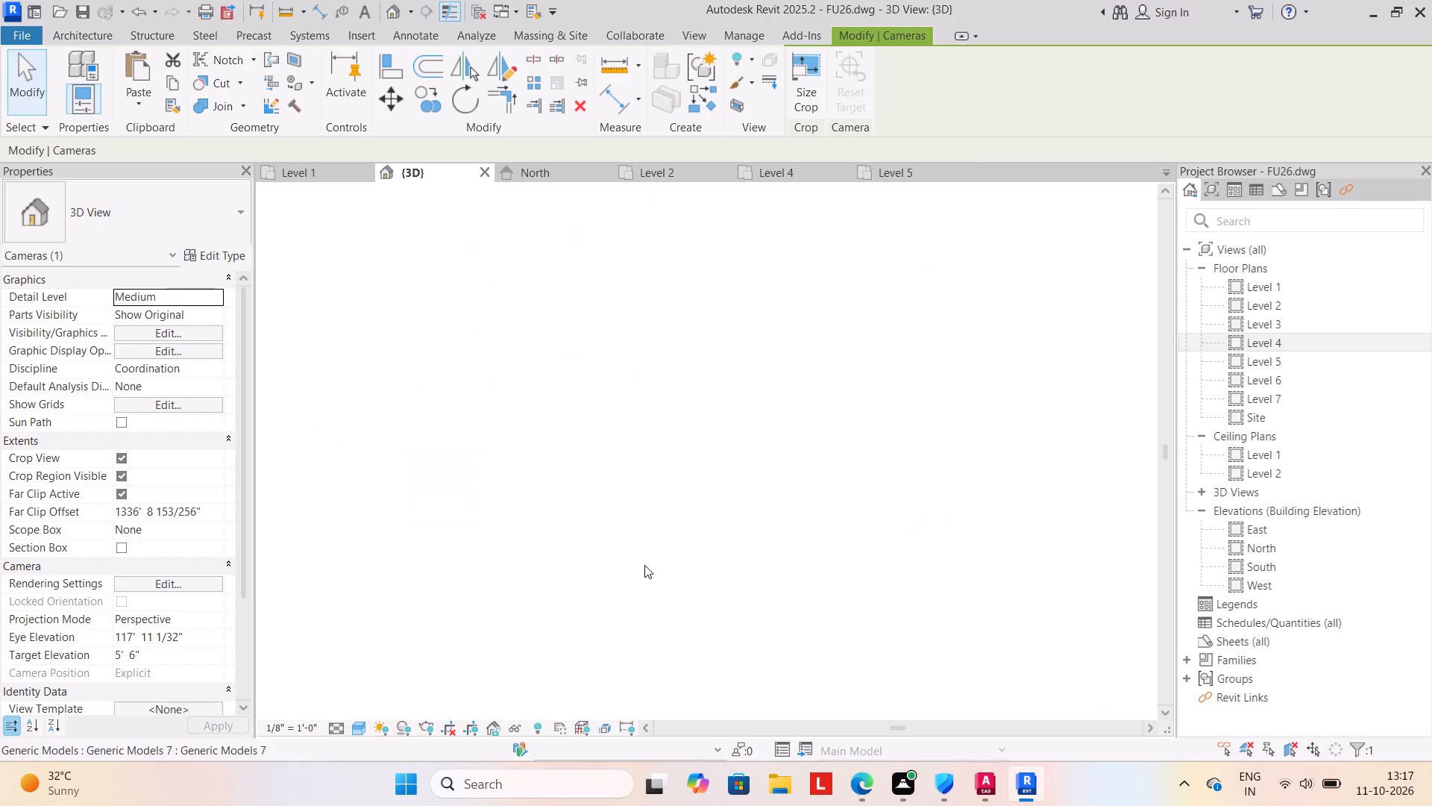
Save the model as a project file named FU26.dwg.rvt on the Desktop, using the existing file name.
middle_click_drag(530, 604, 528, 589, "shift")
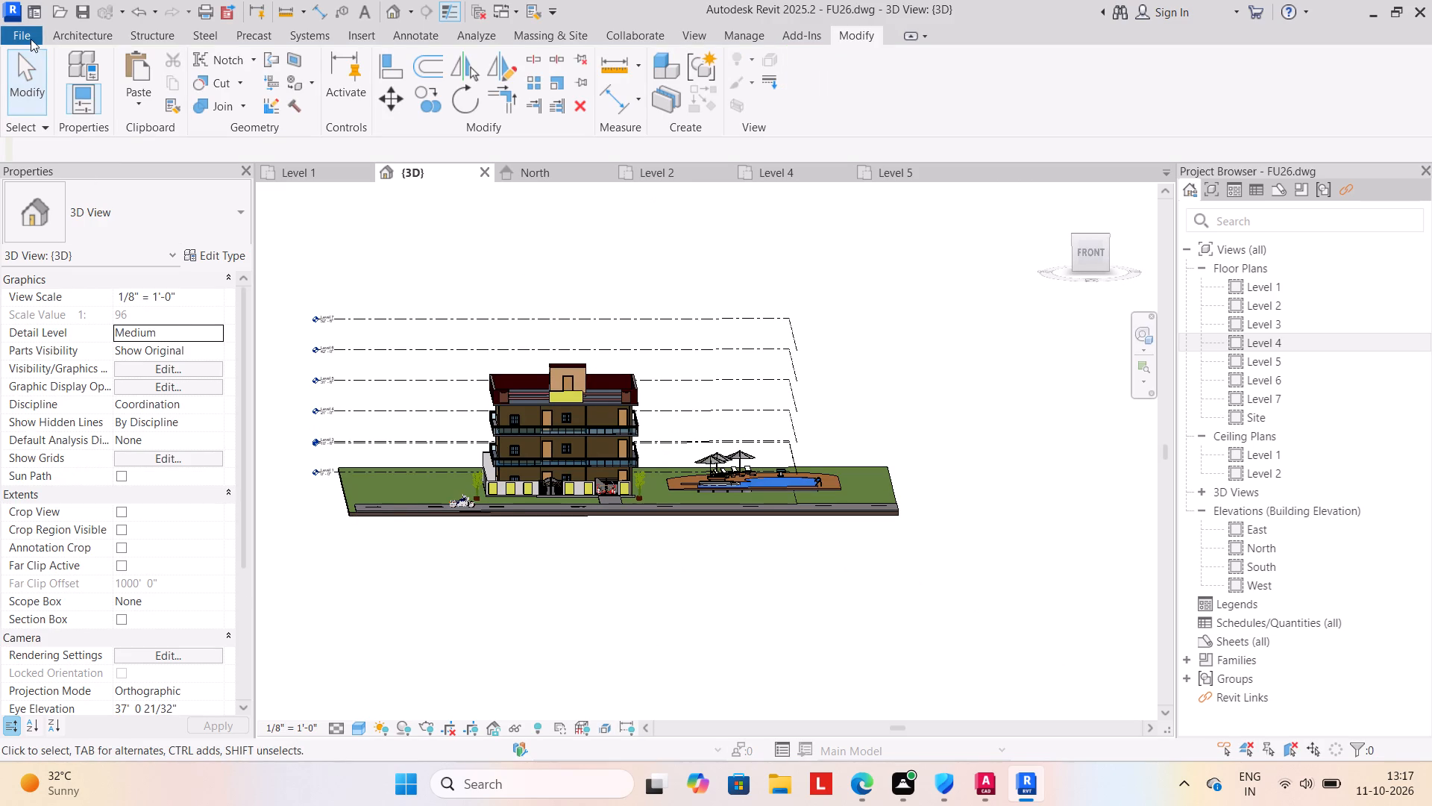
left_click(31, 39)
left_click(90, 278)
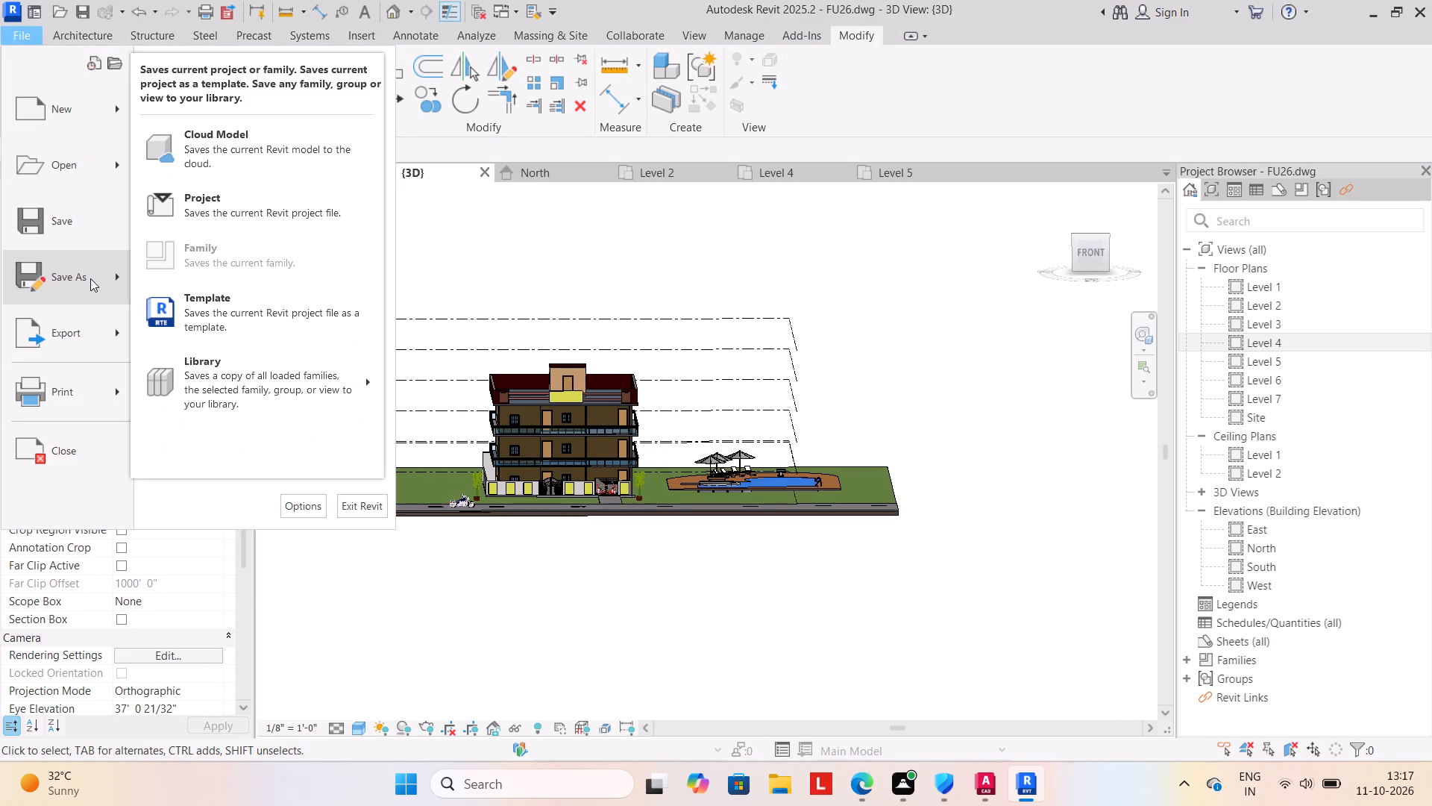
left_click(255, 211)
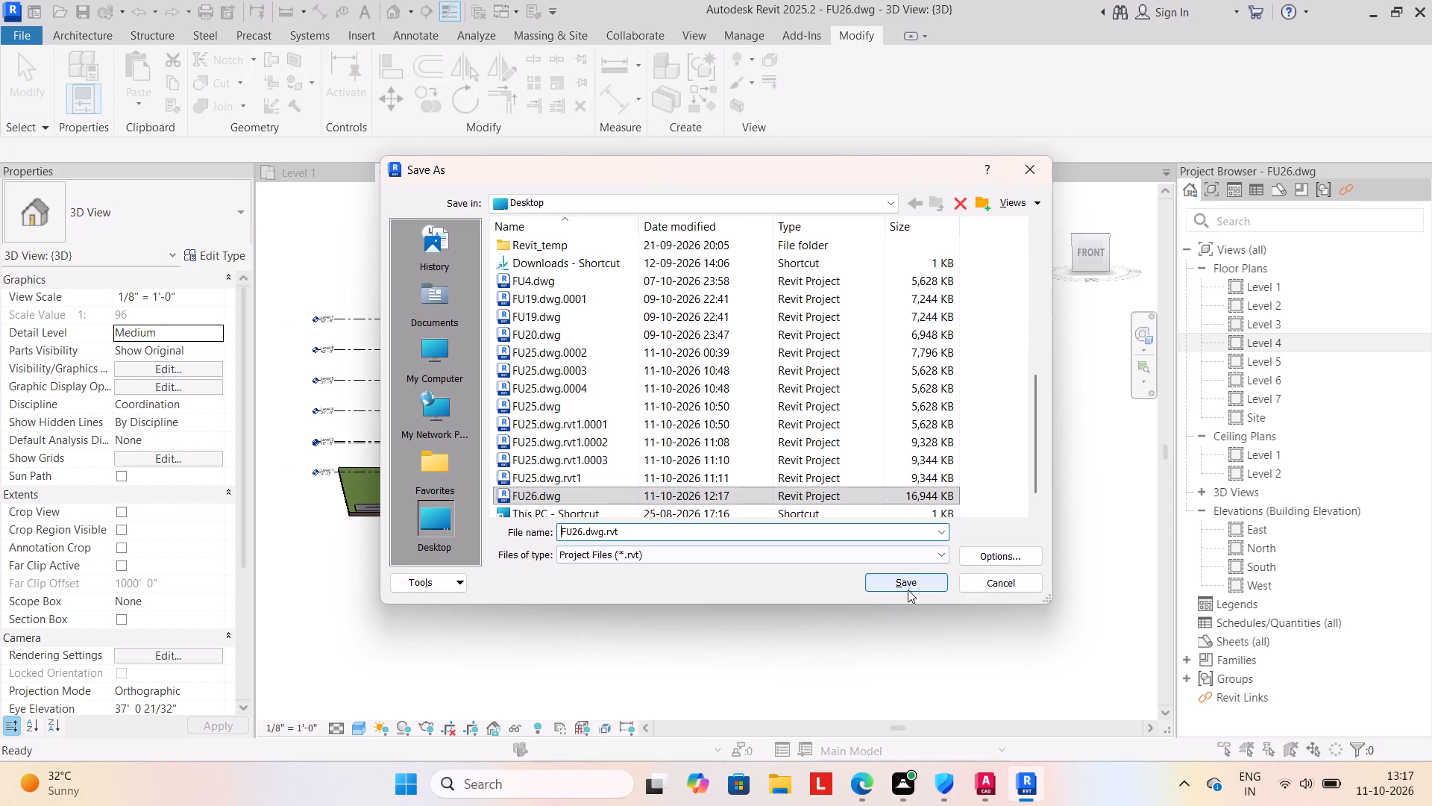
left_click(909, 577)
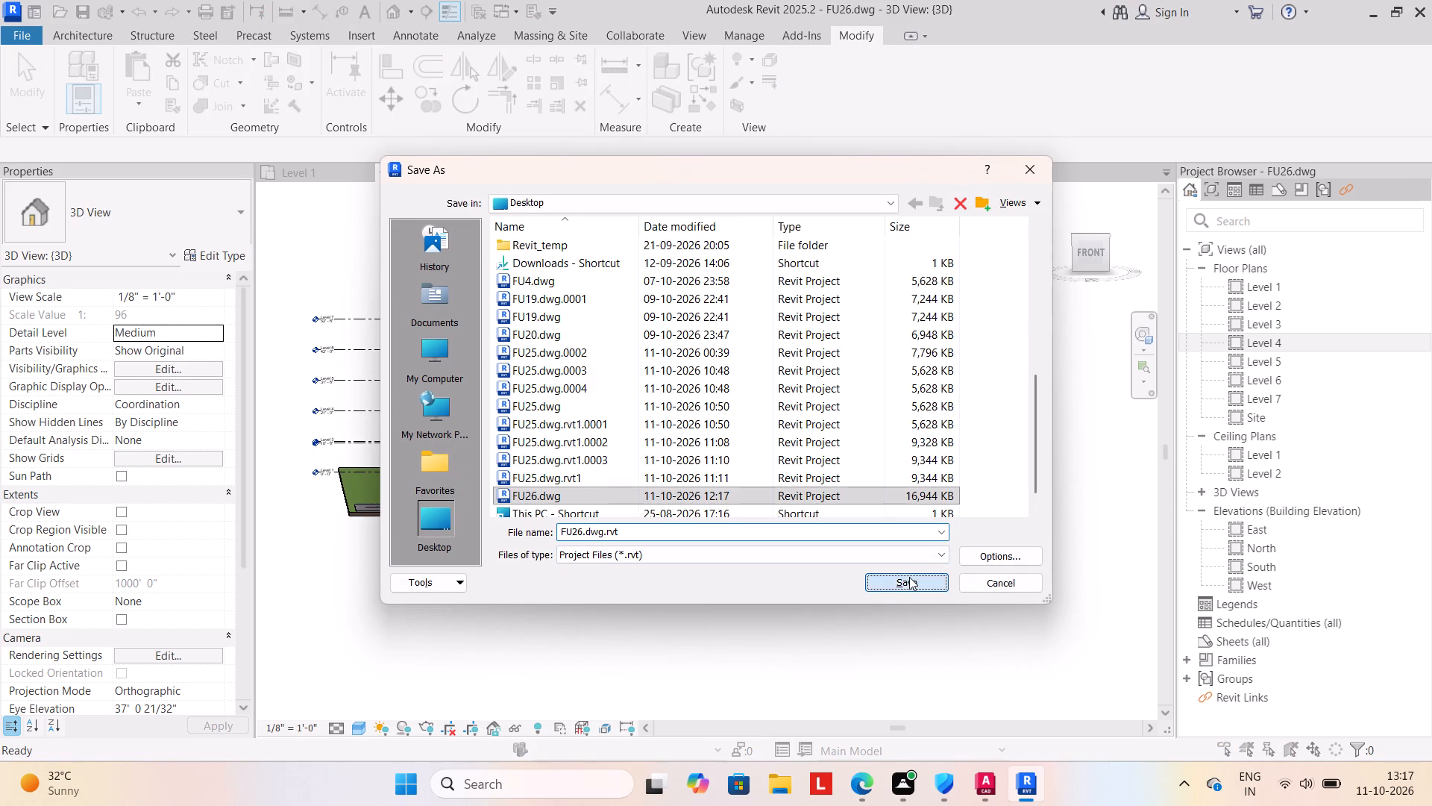